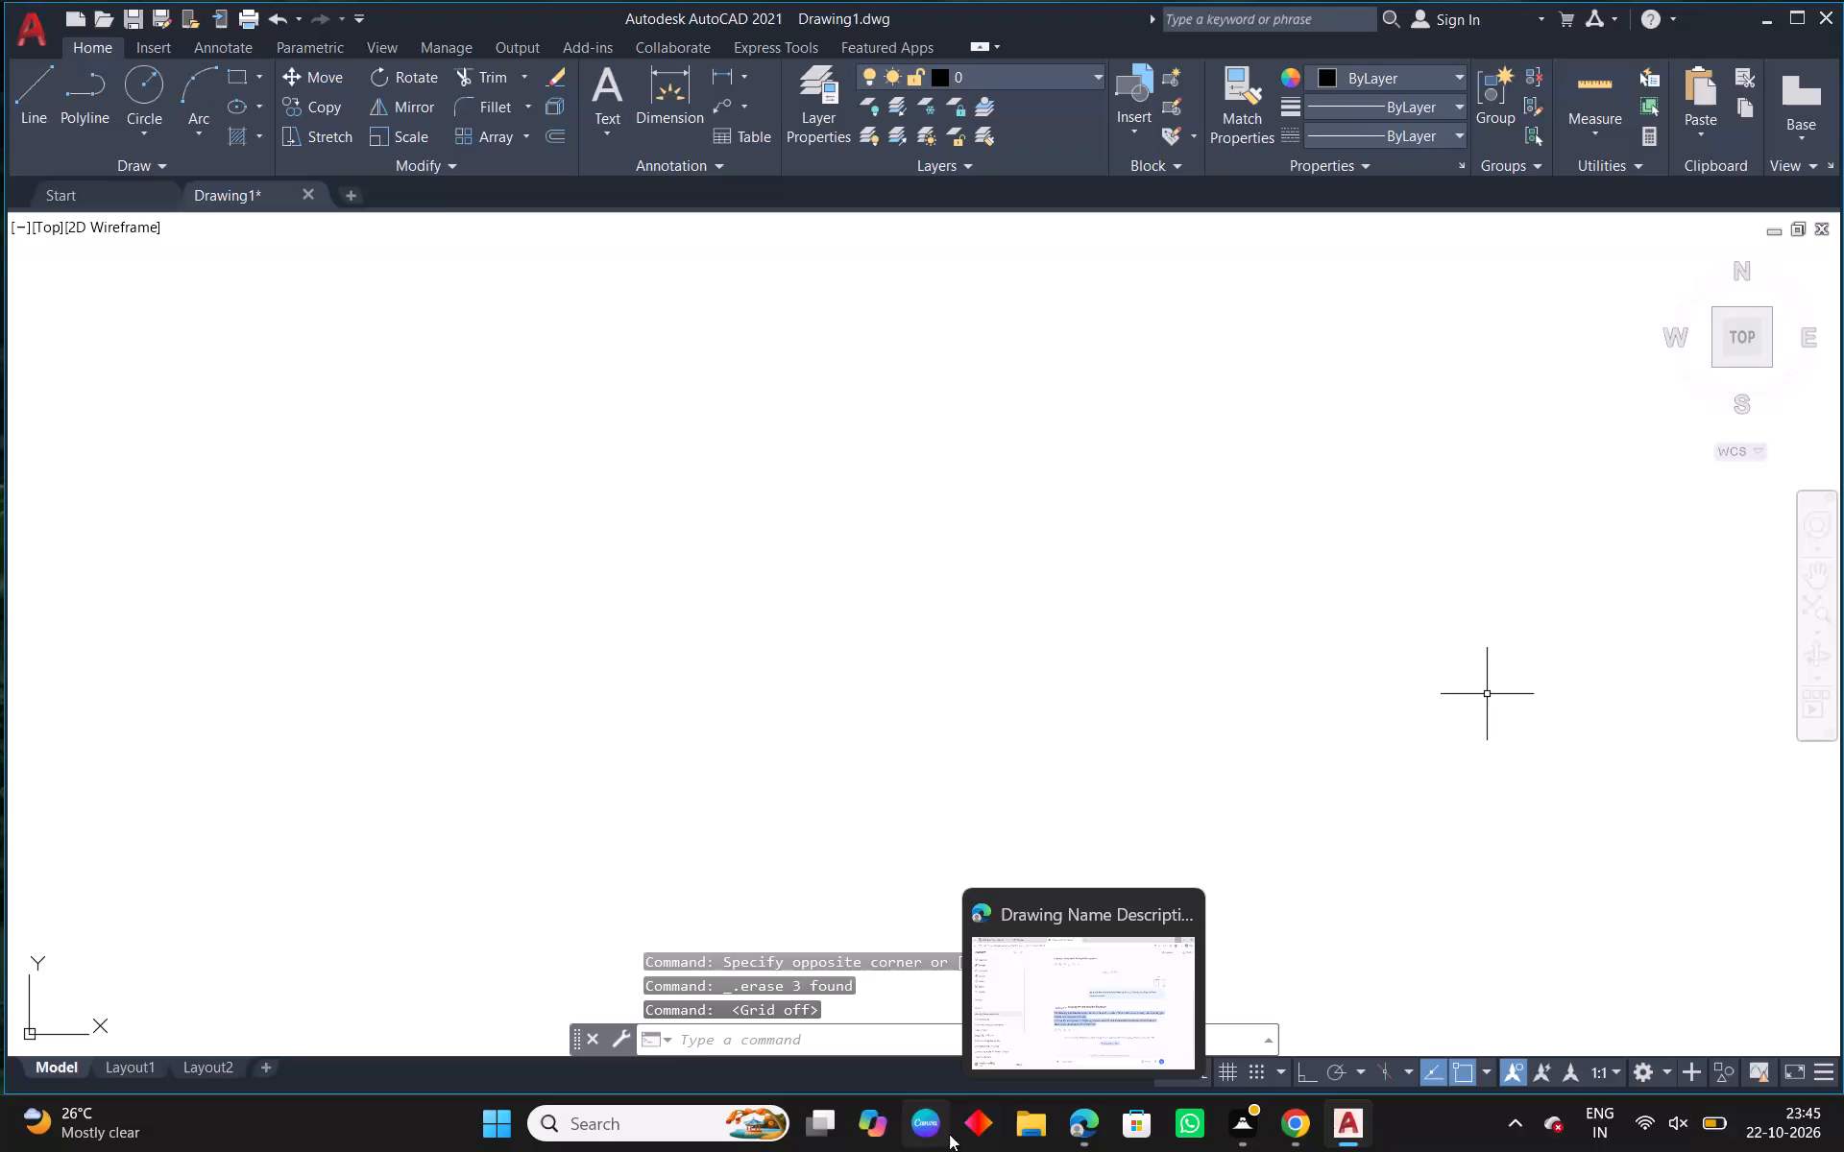
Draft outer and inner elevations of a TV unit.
click(1048, 1137)
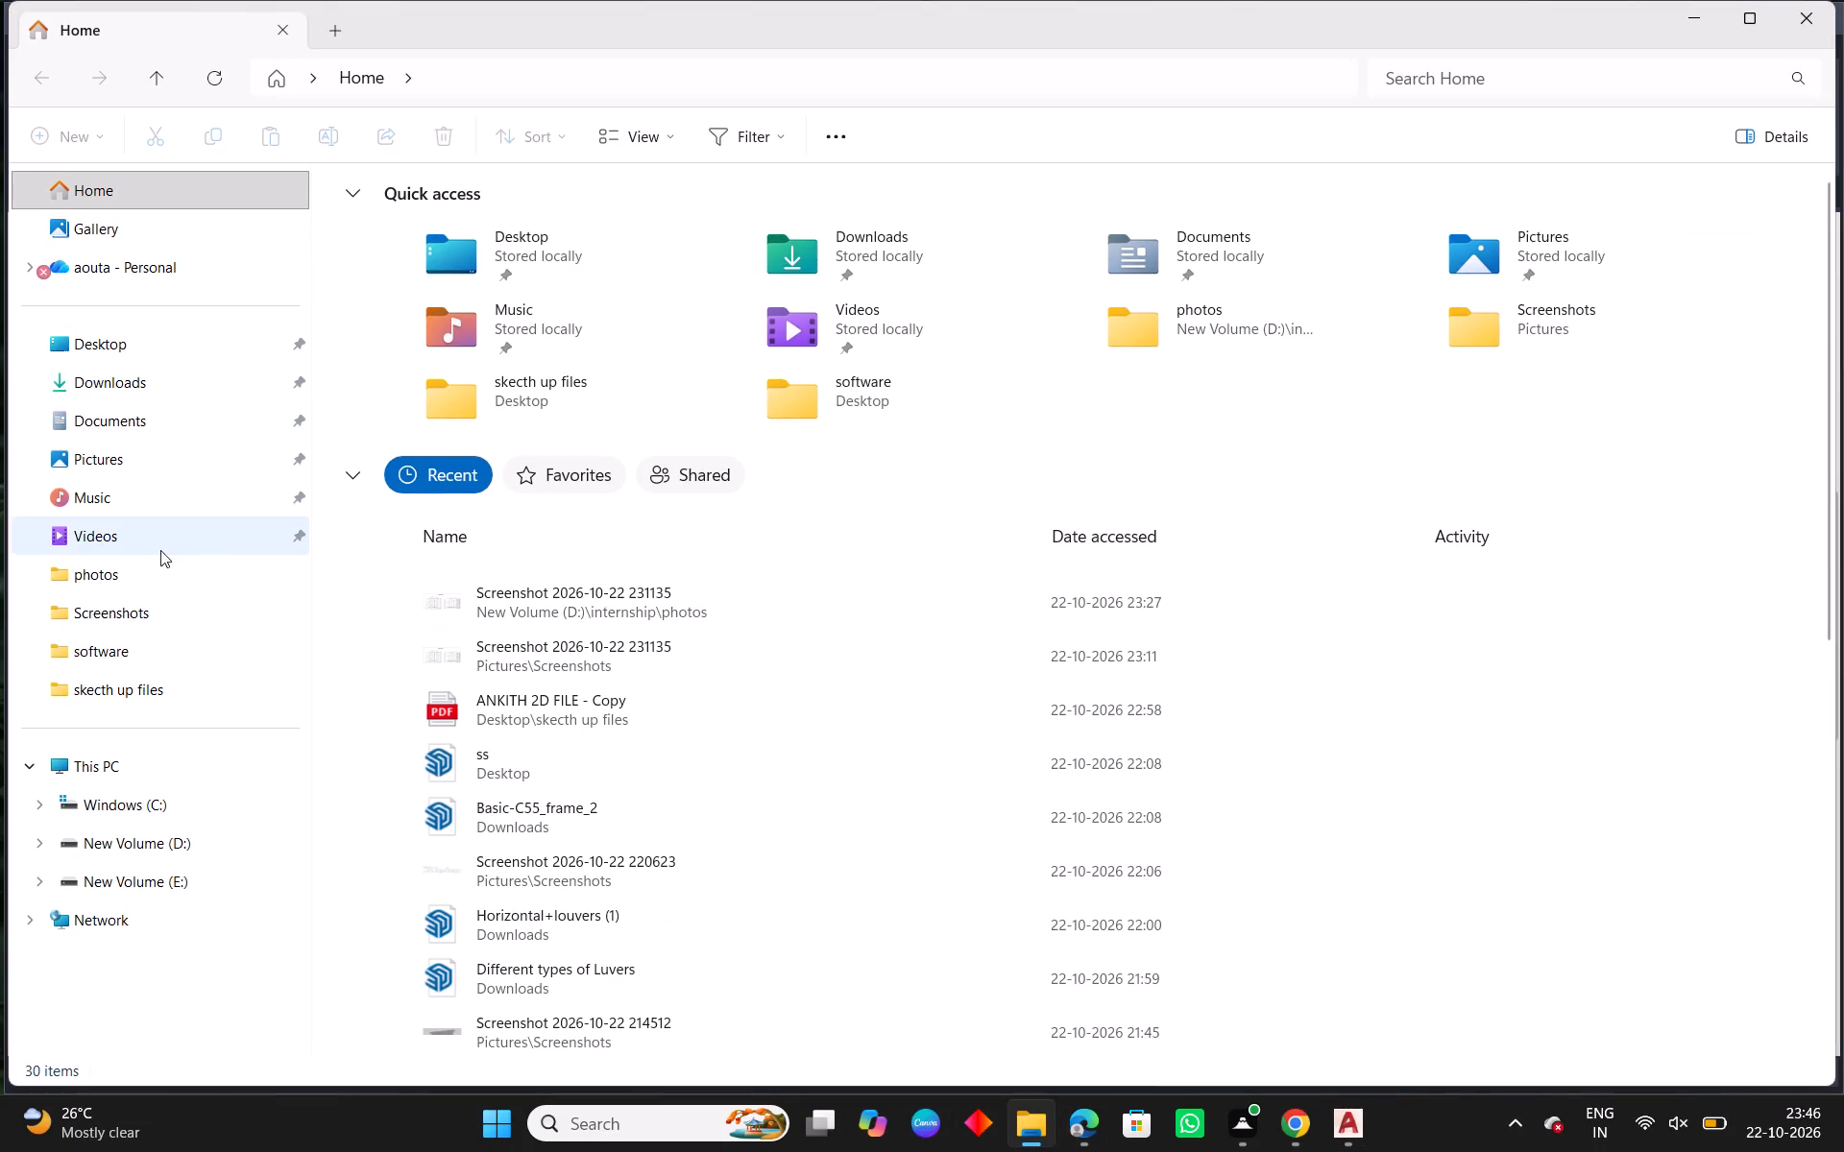
click(136, 816)
click(171, 862)
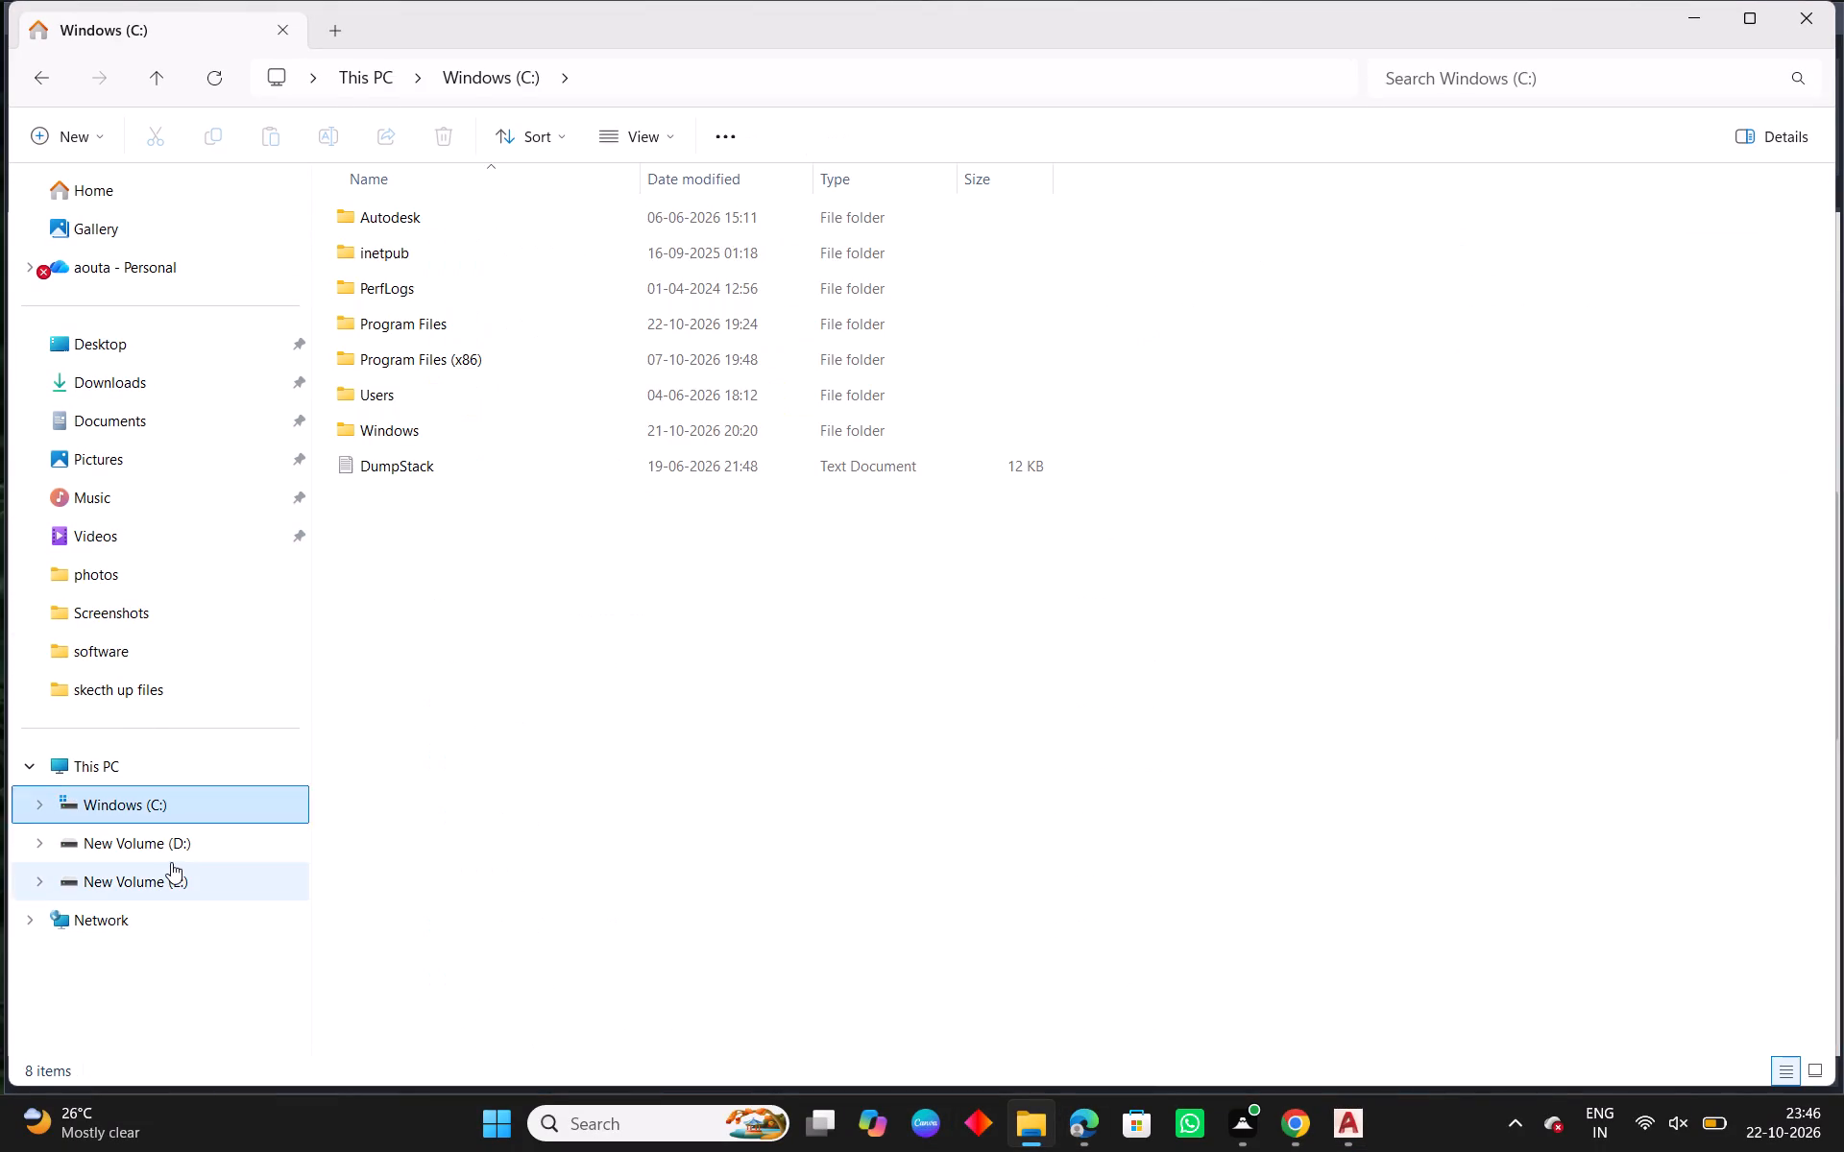
click(155, 859)
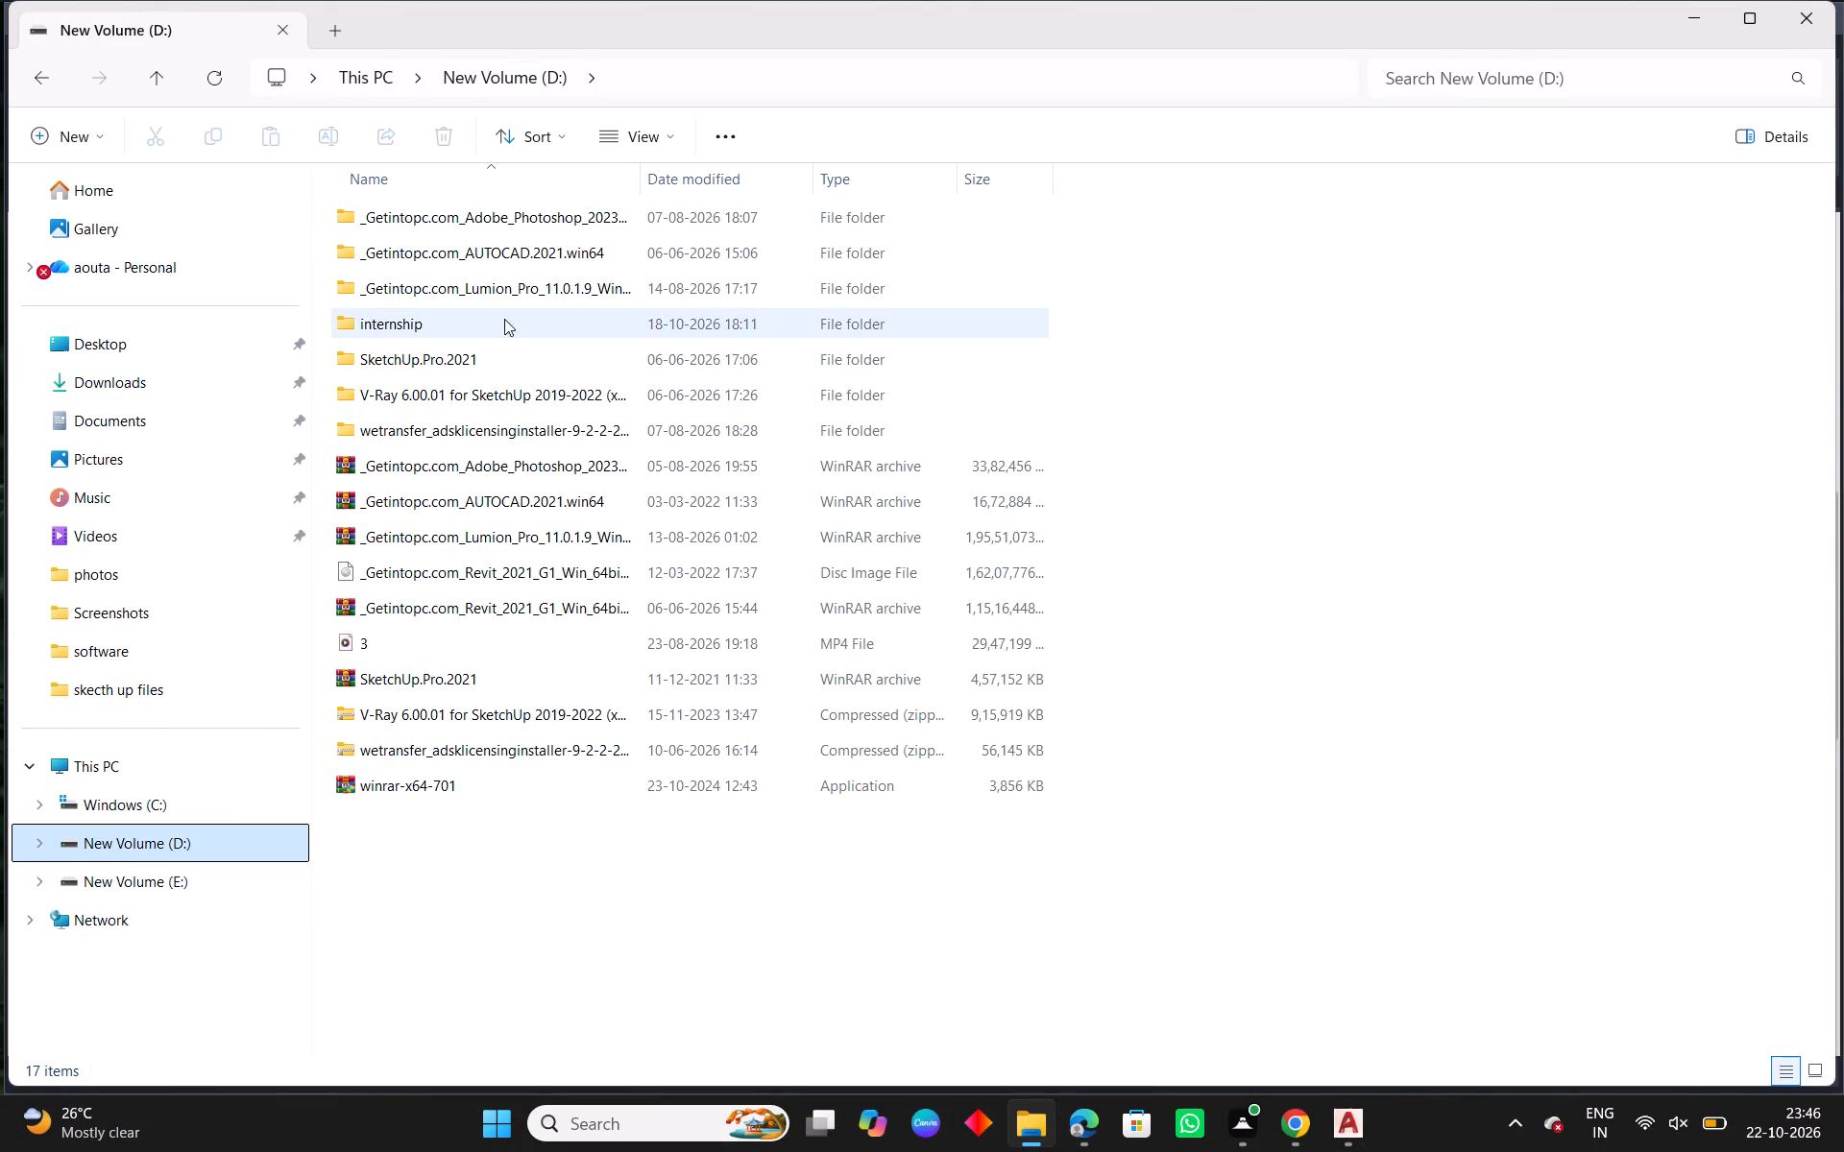
double_click(488, 334)
double_click(483, 293)
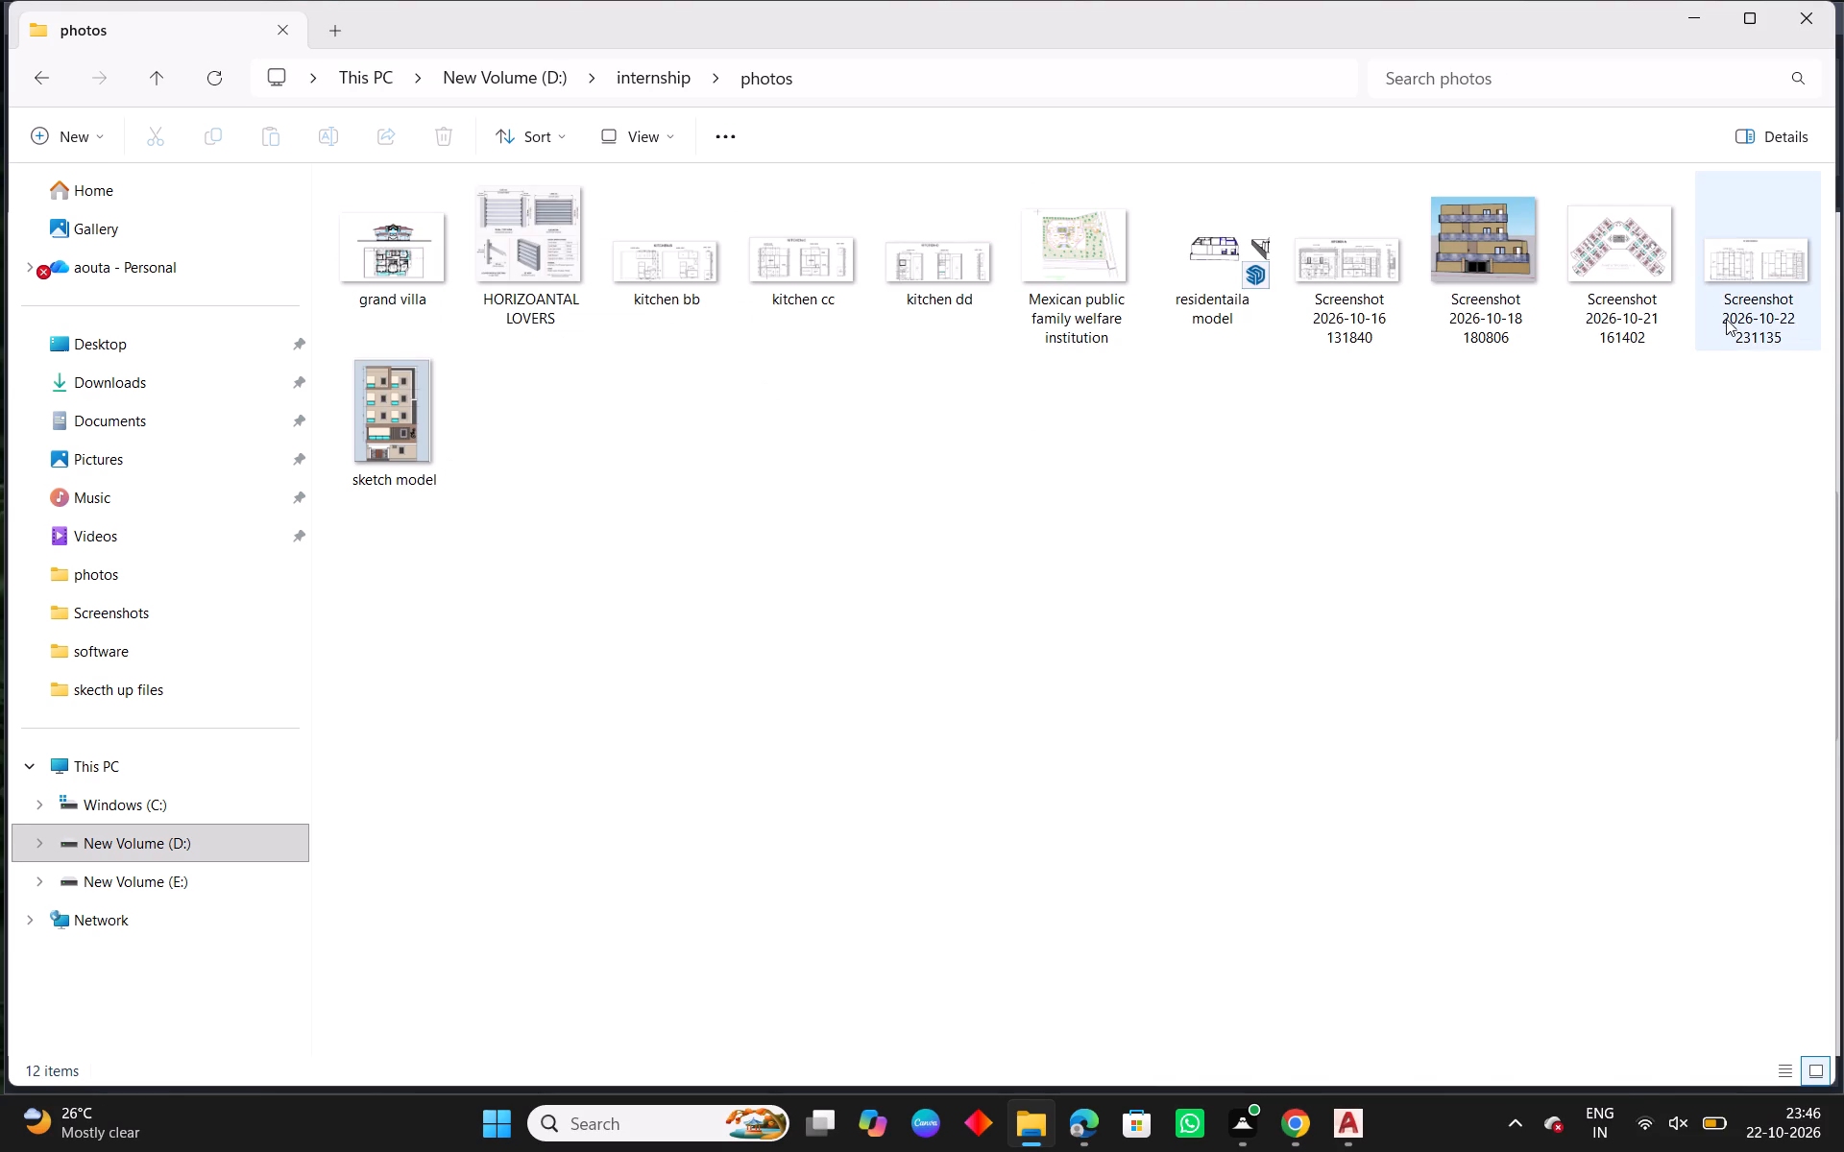
double_click(1747, 306)
Copy the TV unit details image to the clipboard and switch back to the AutoCAD drawing.
right_click(553, 372)
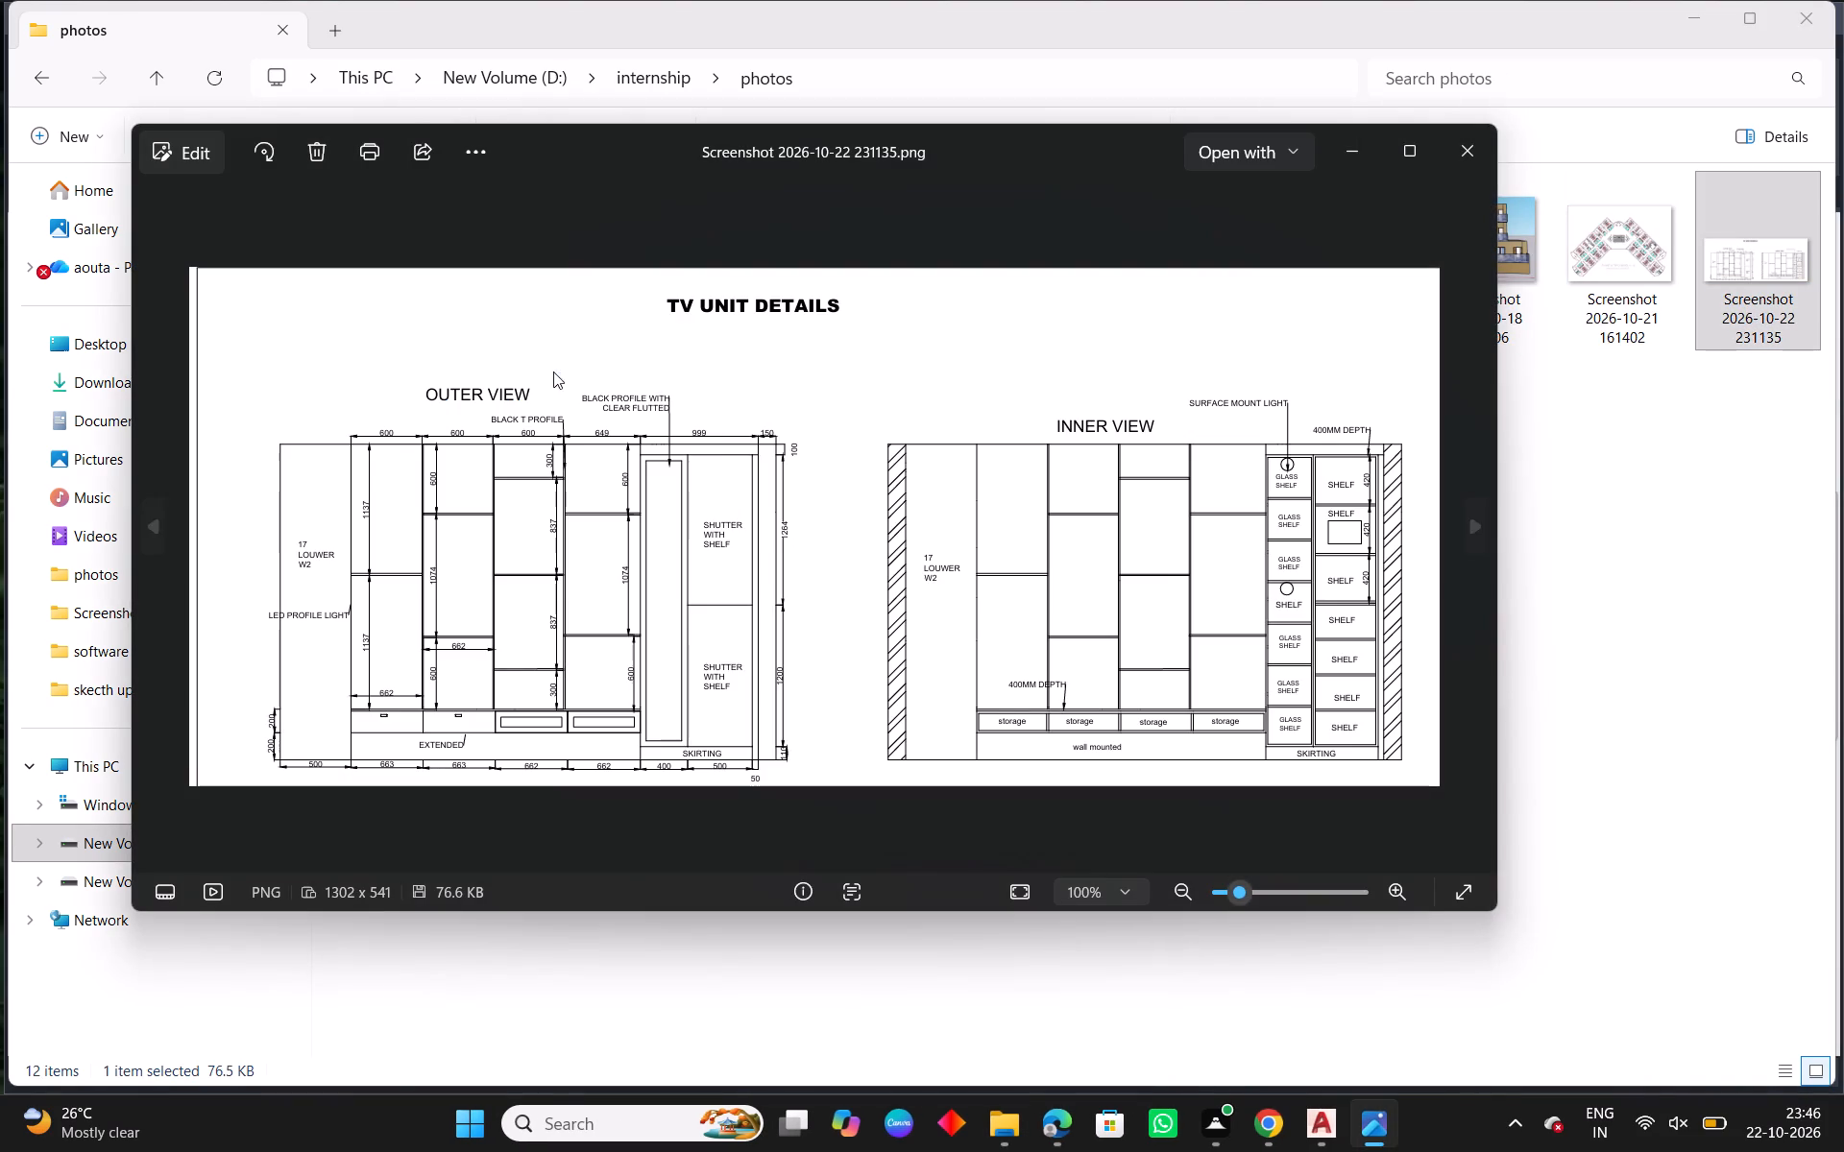
click(601, 414)
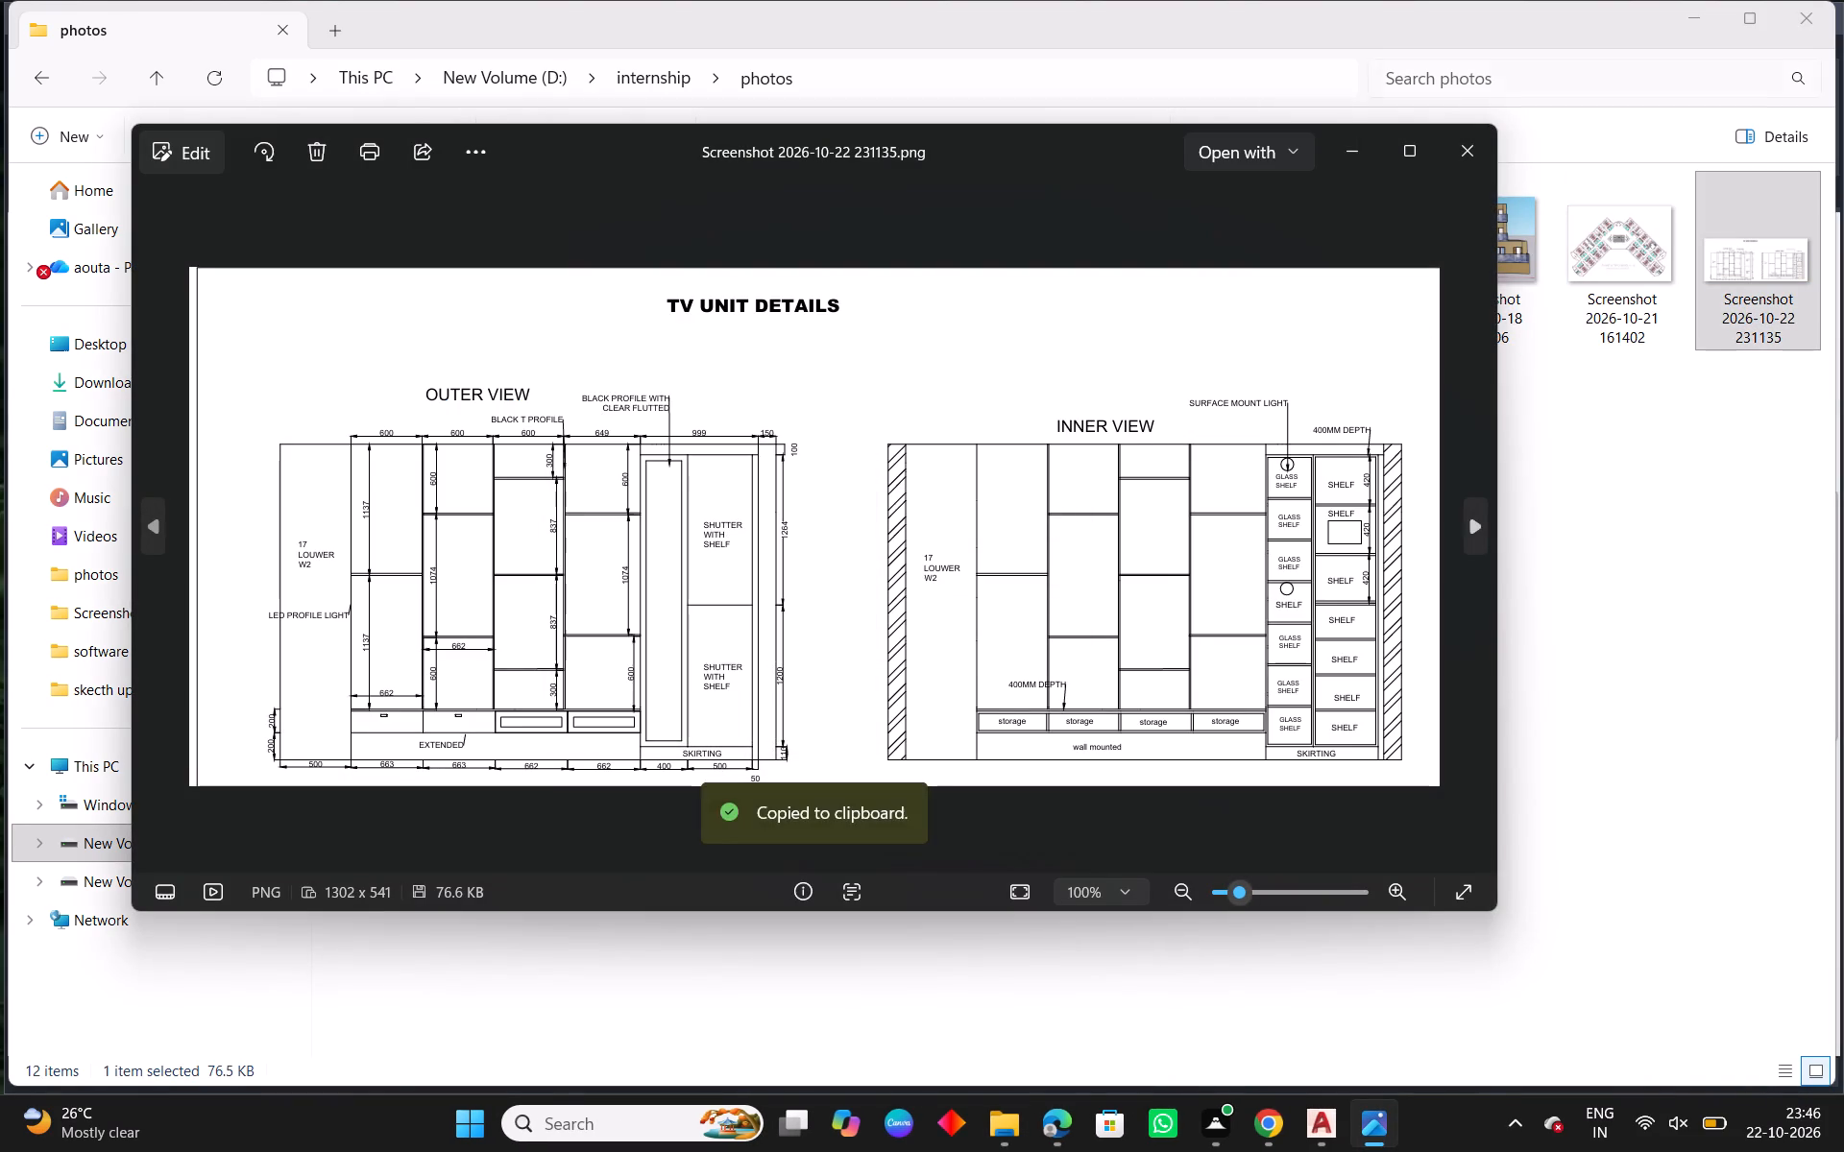
click(1656, 0)
click(1689, 13)
click(1358, 149)
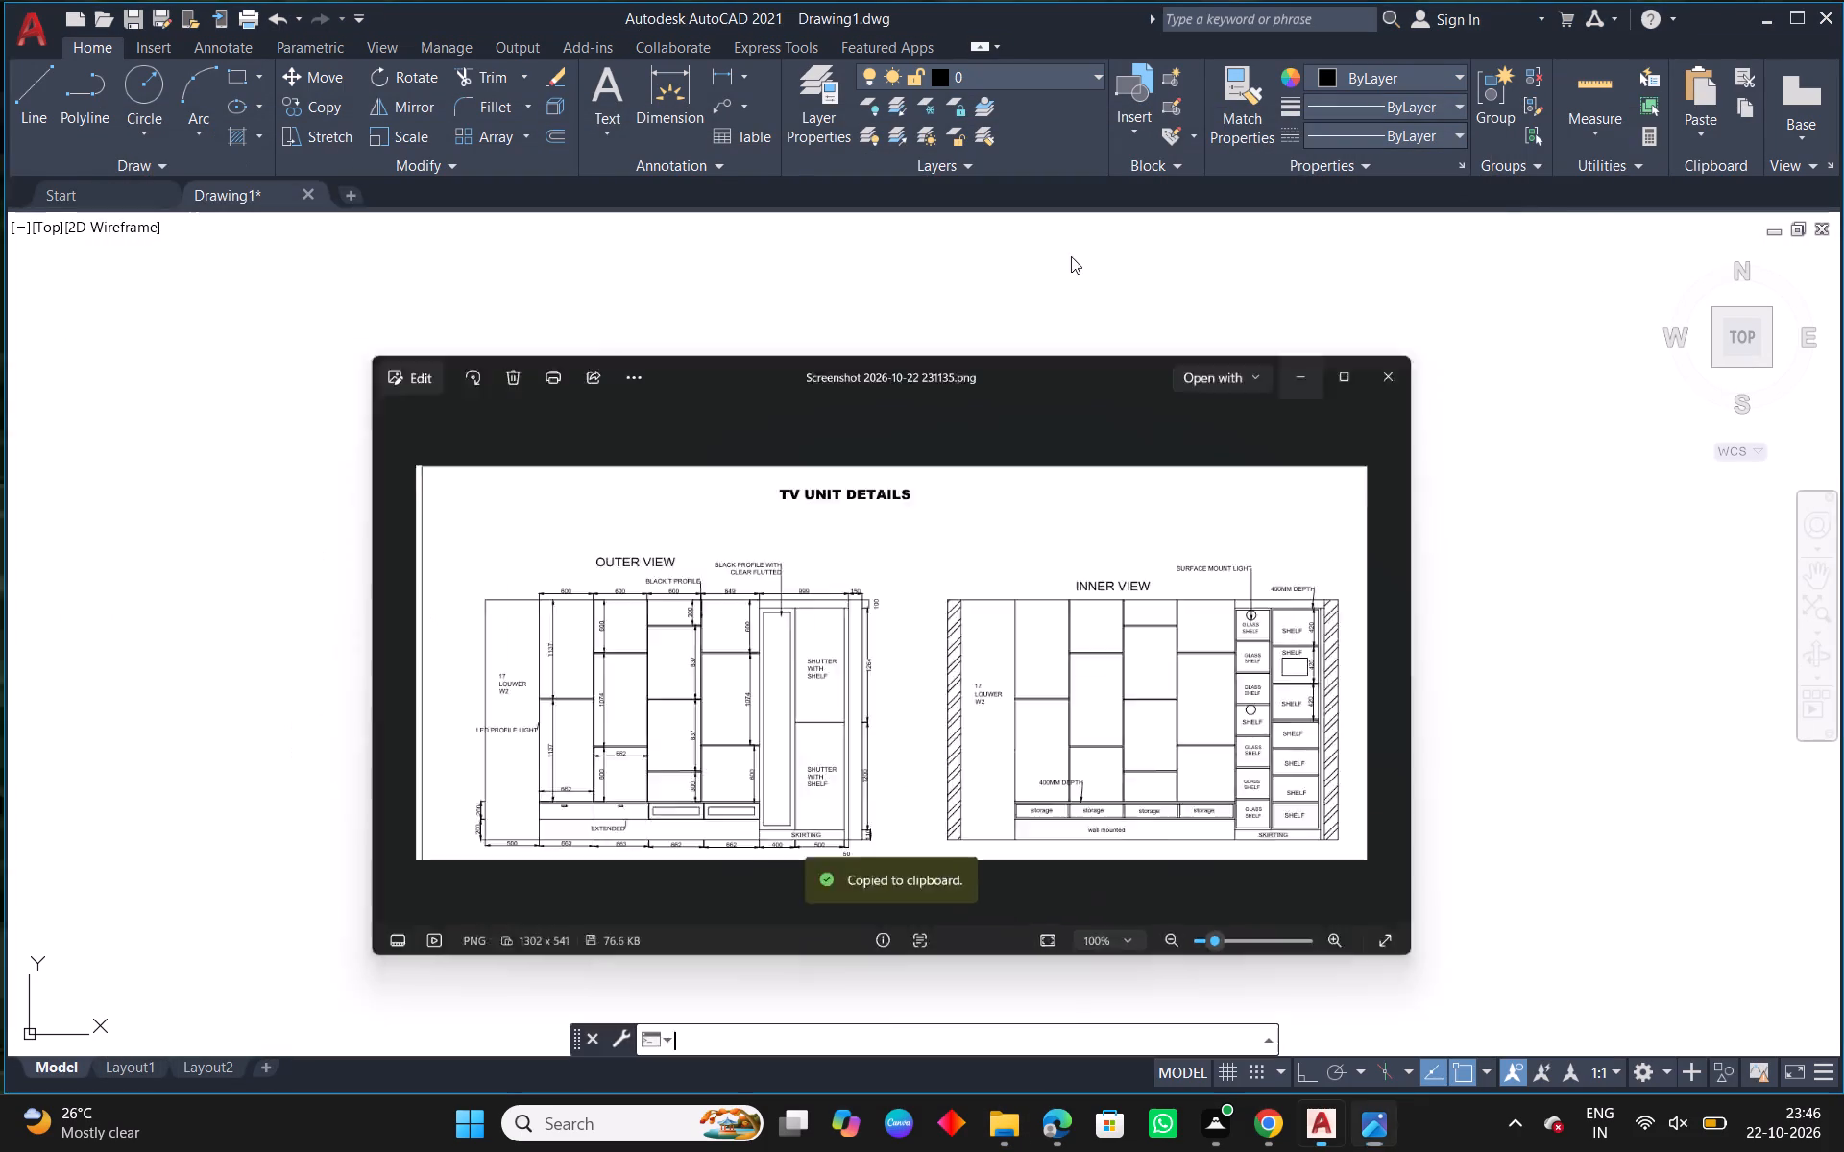
Paste the copied image into model space, picking its insertion point and scale freehand, and use Ortho to keep it unrotated.
right_click(748, 538)
click(864, 577)
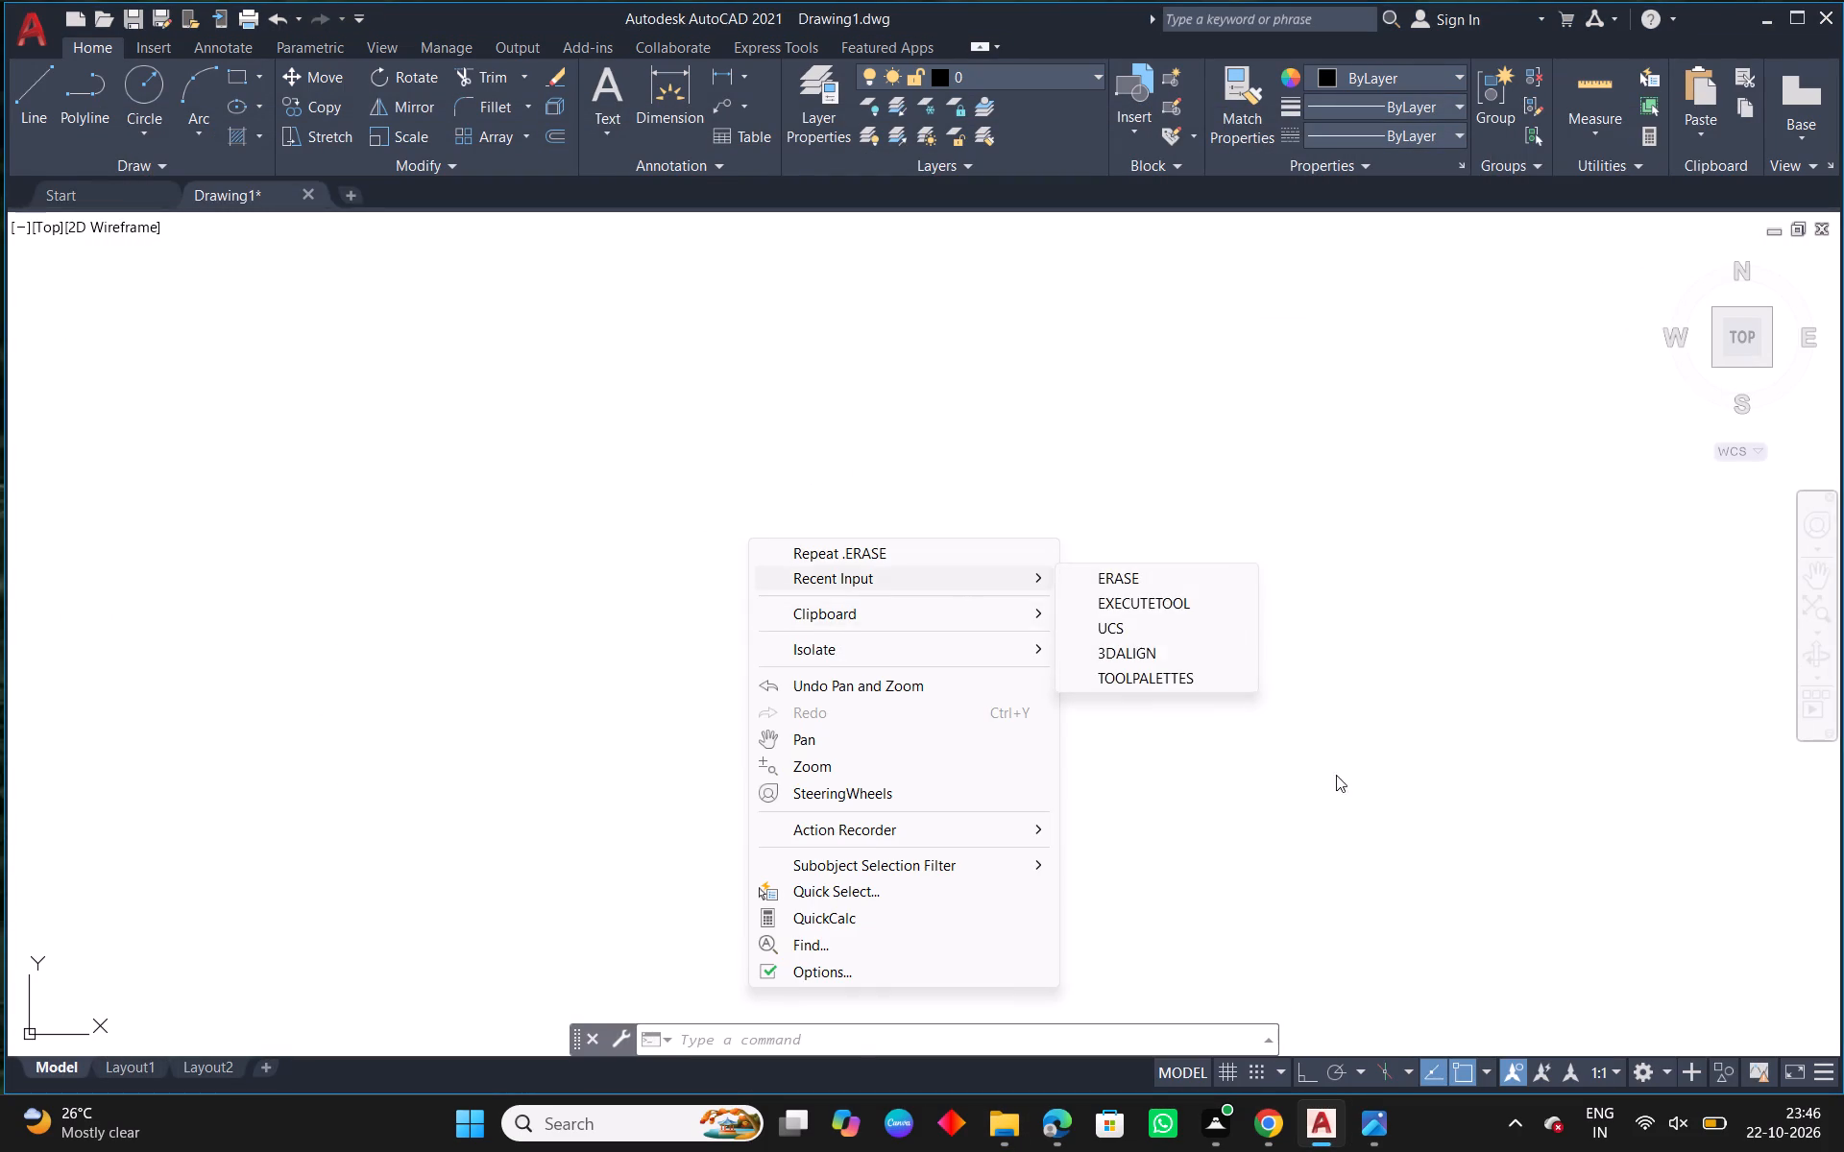
click(1336, 775)
click(1164, 796)
key(Escape)
key(ctrl+v)
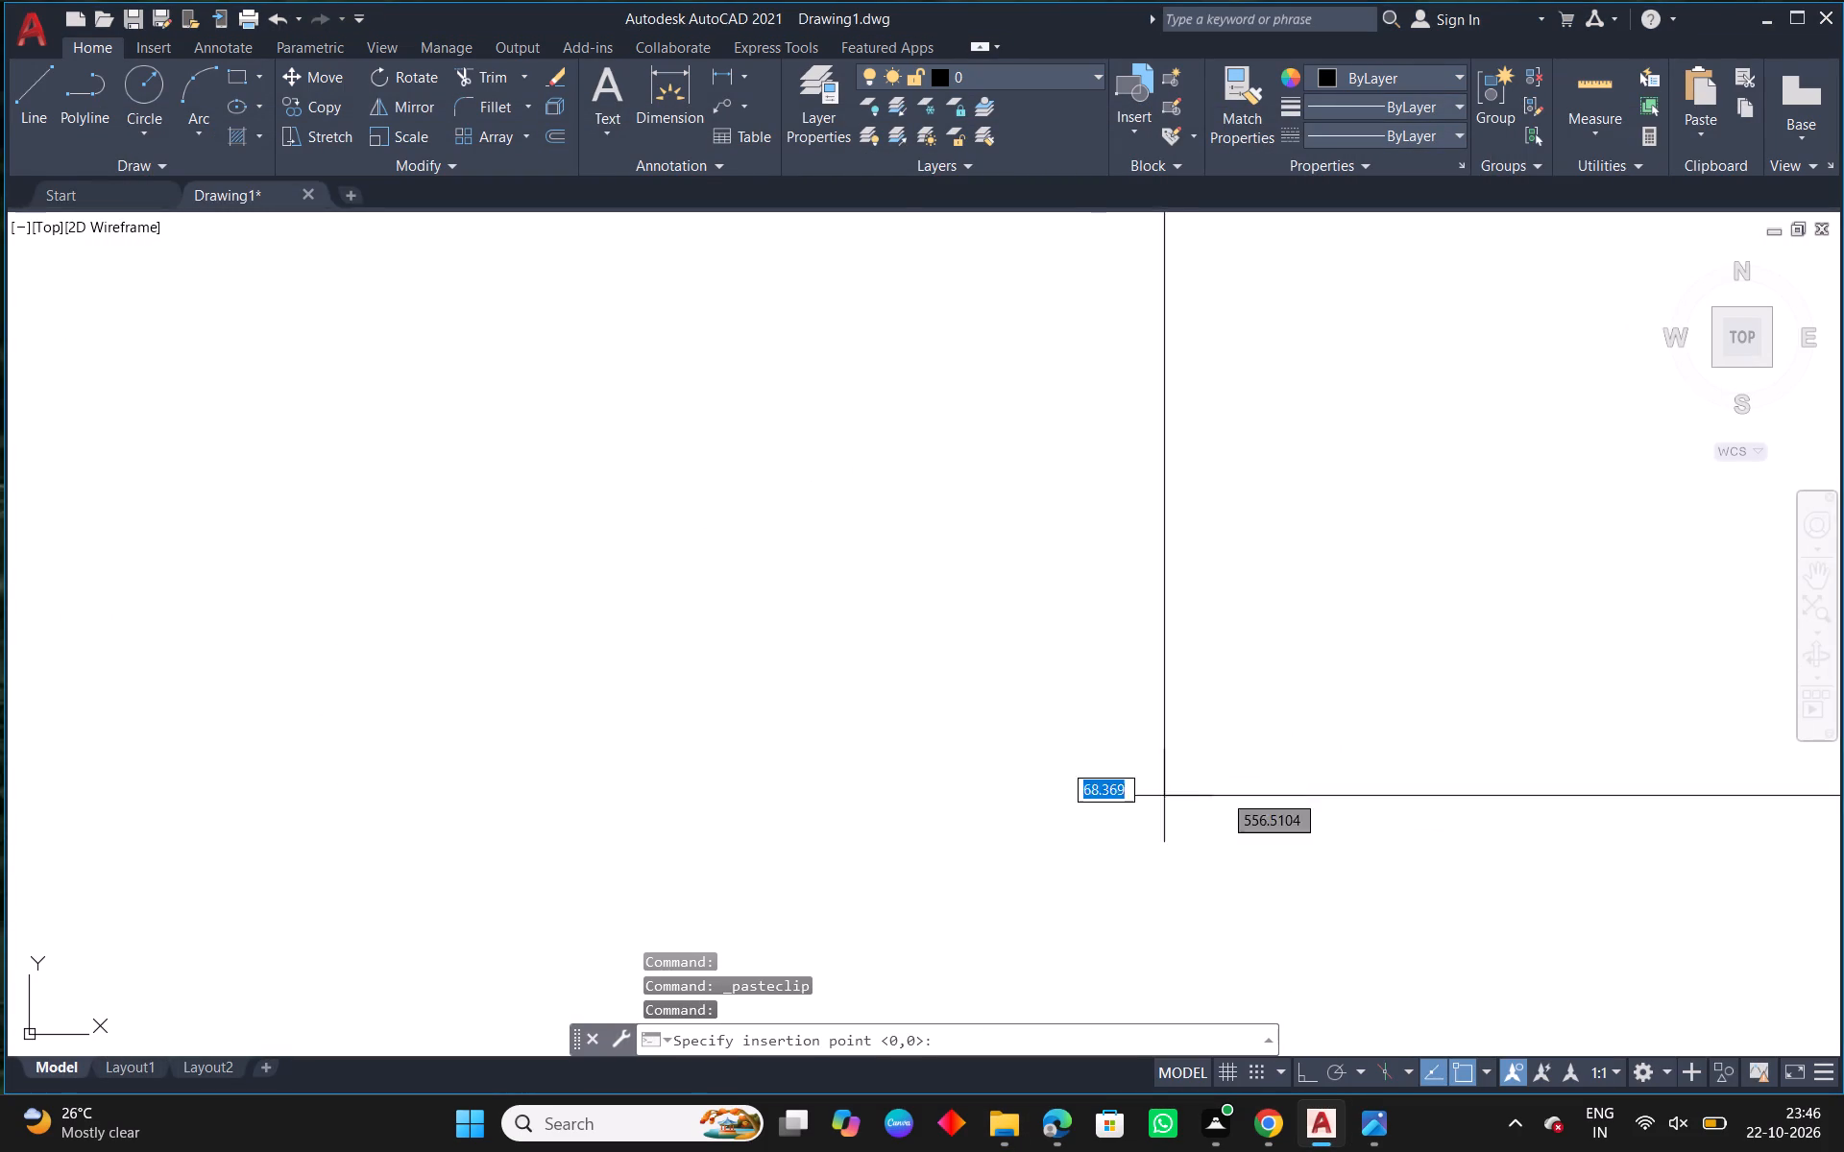
scroll(432, 870, down, 4)
scroll(308, 908, up, 3)
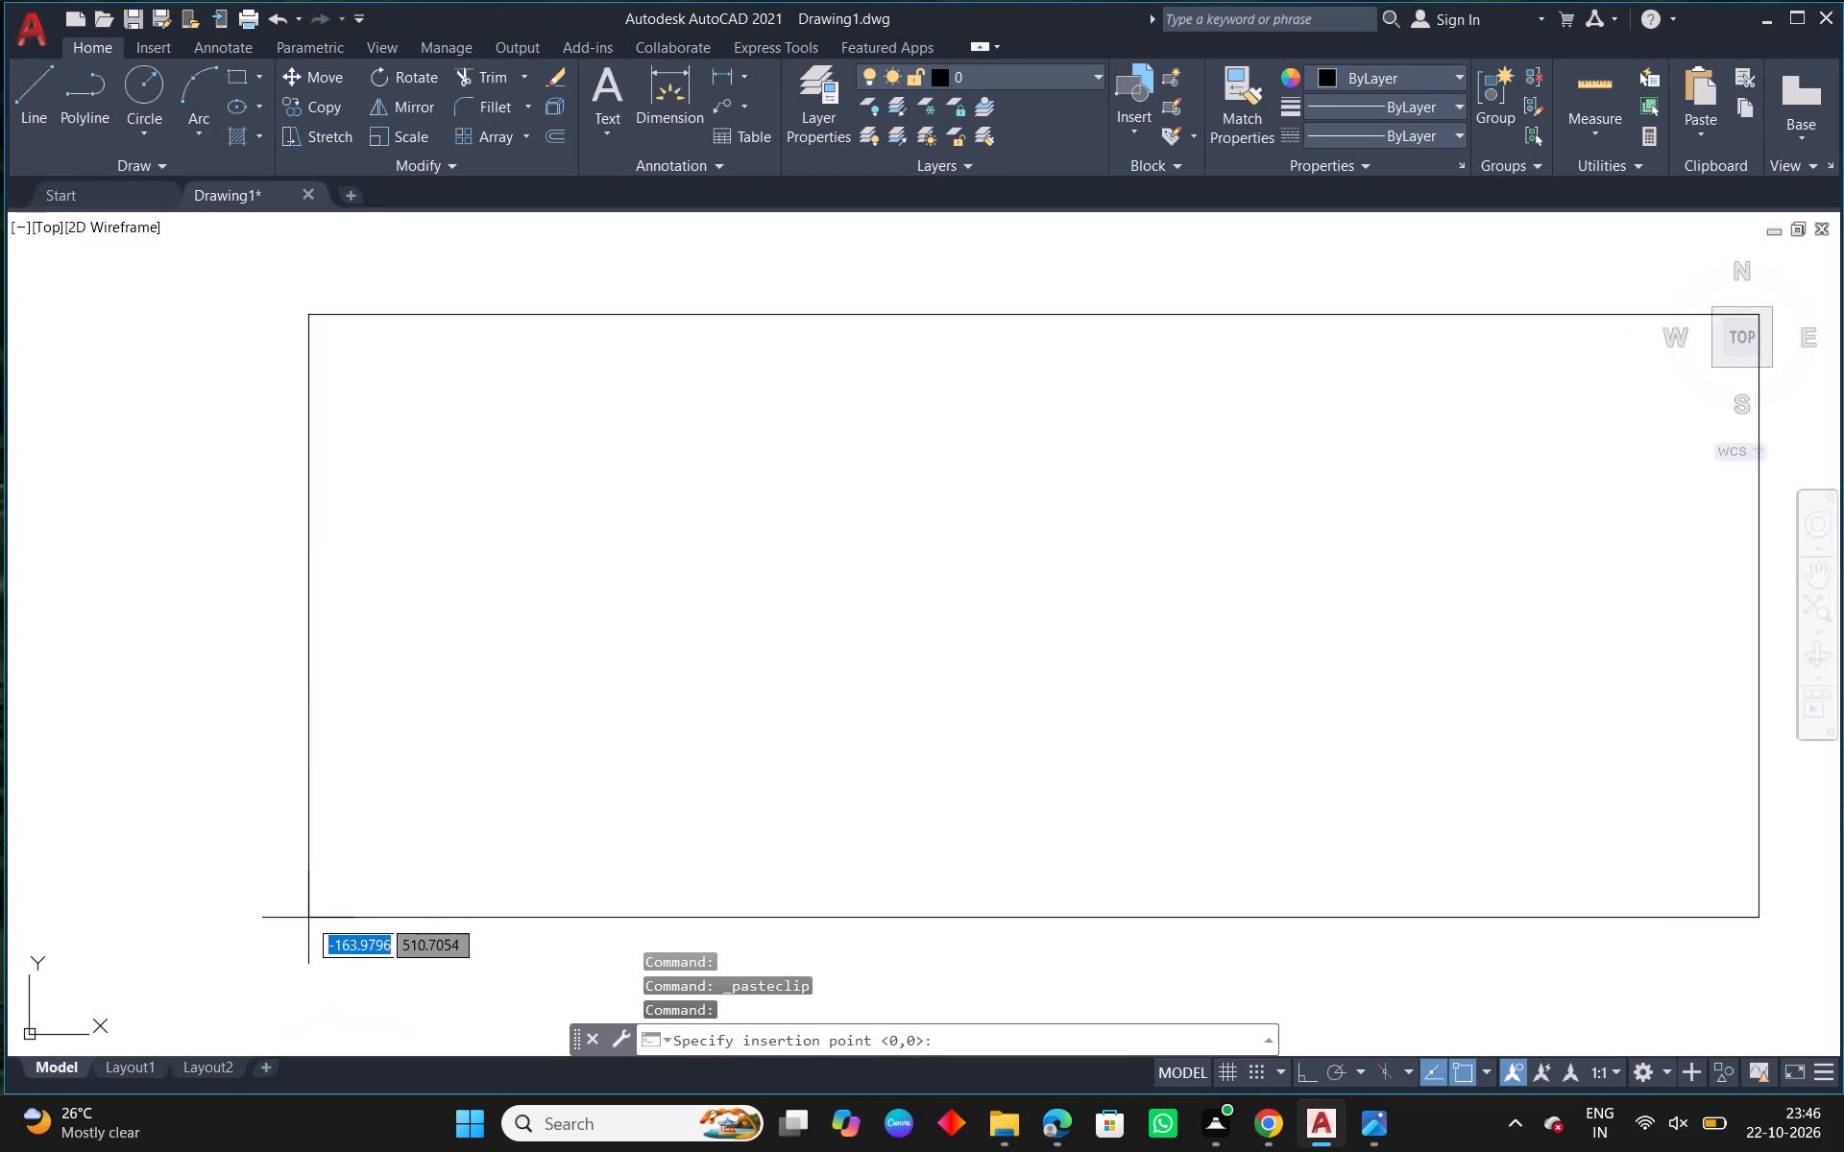
middle_drag(322, 909, 452, 865)
click(62, 920)
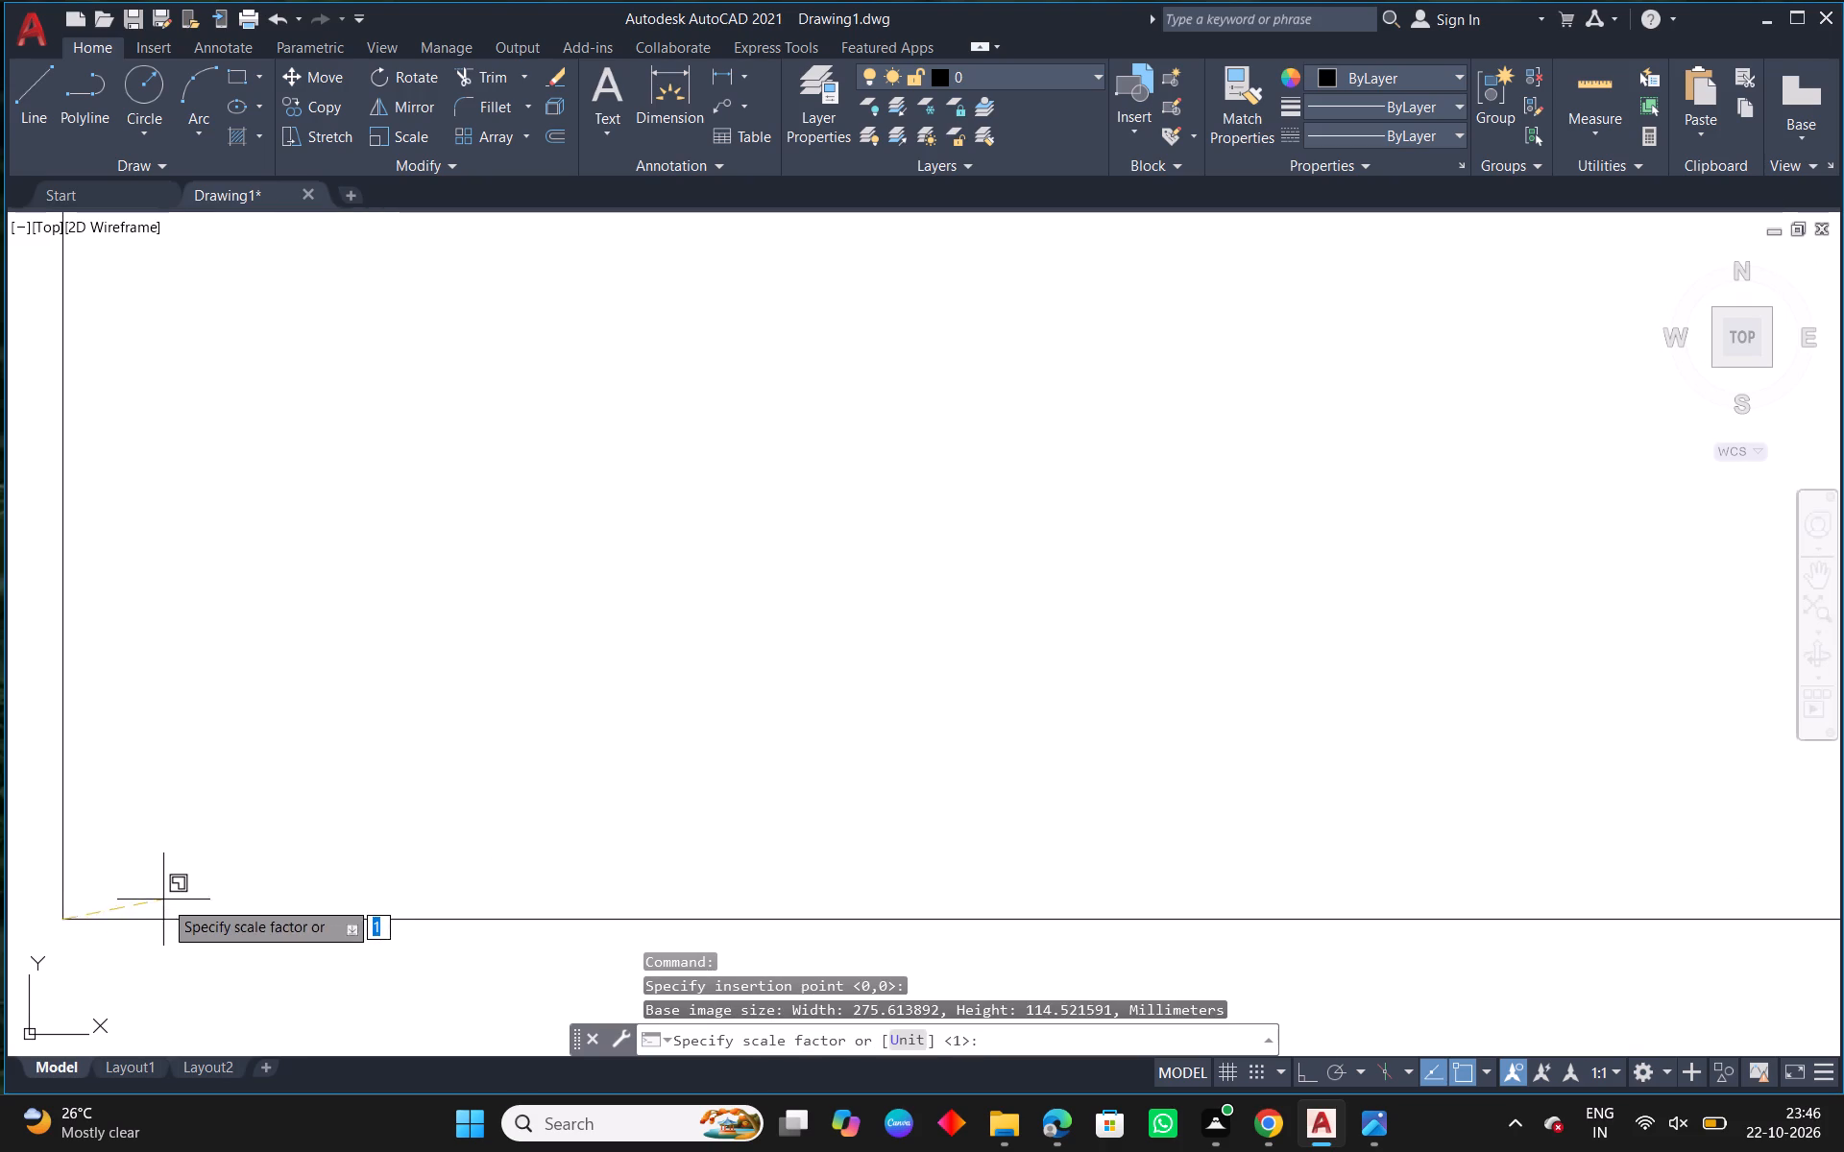
click(163, 900)
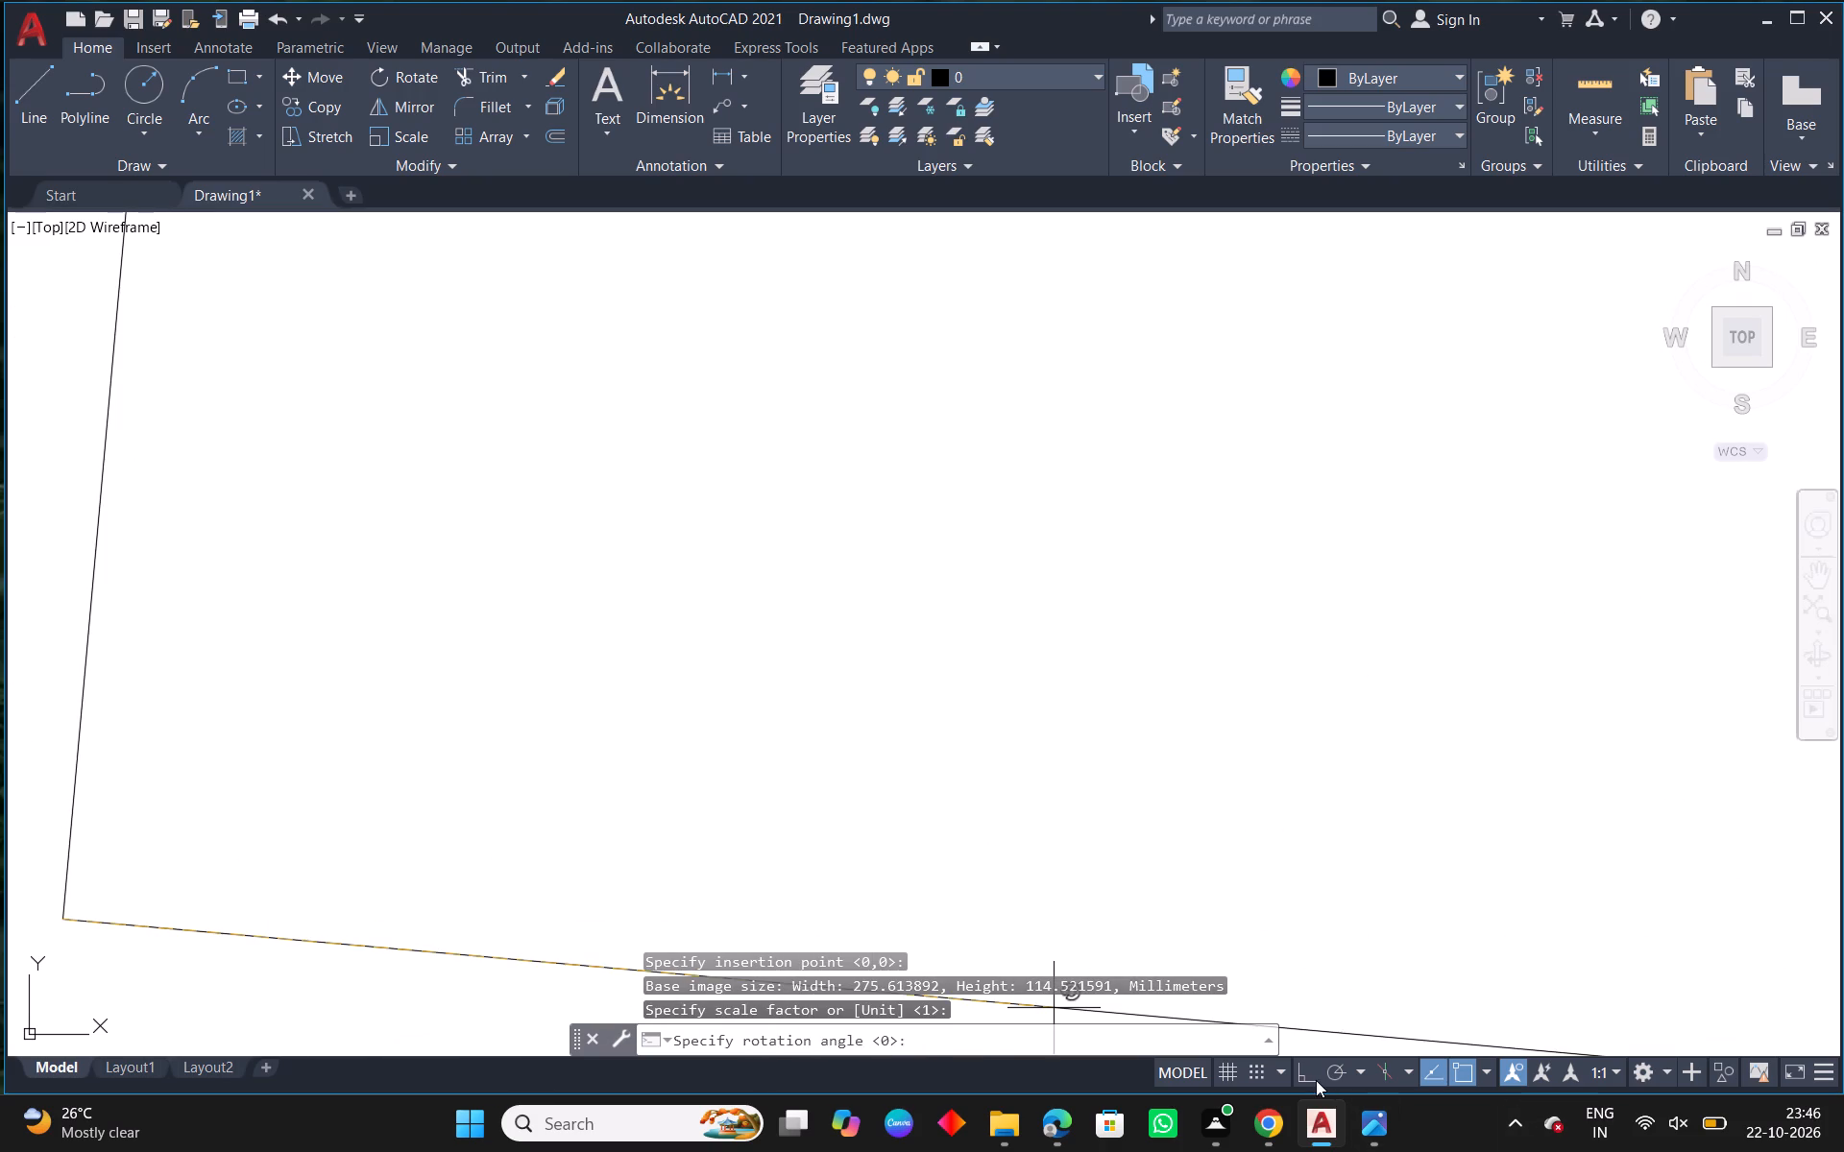
click(1316, 1080)
click(1314, 943)
scroll(879, 828, down, 6)
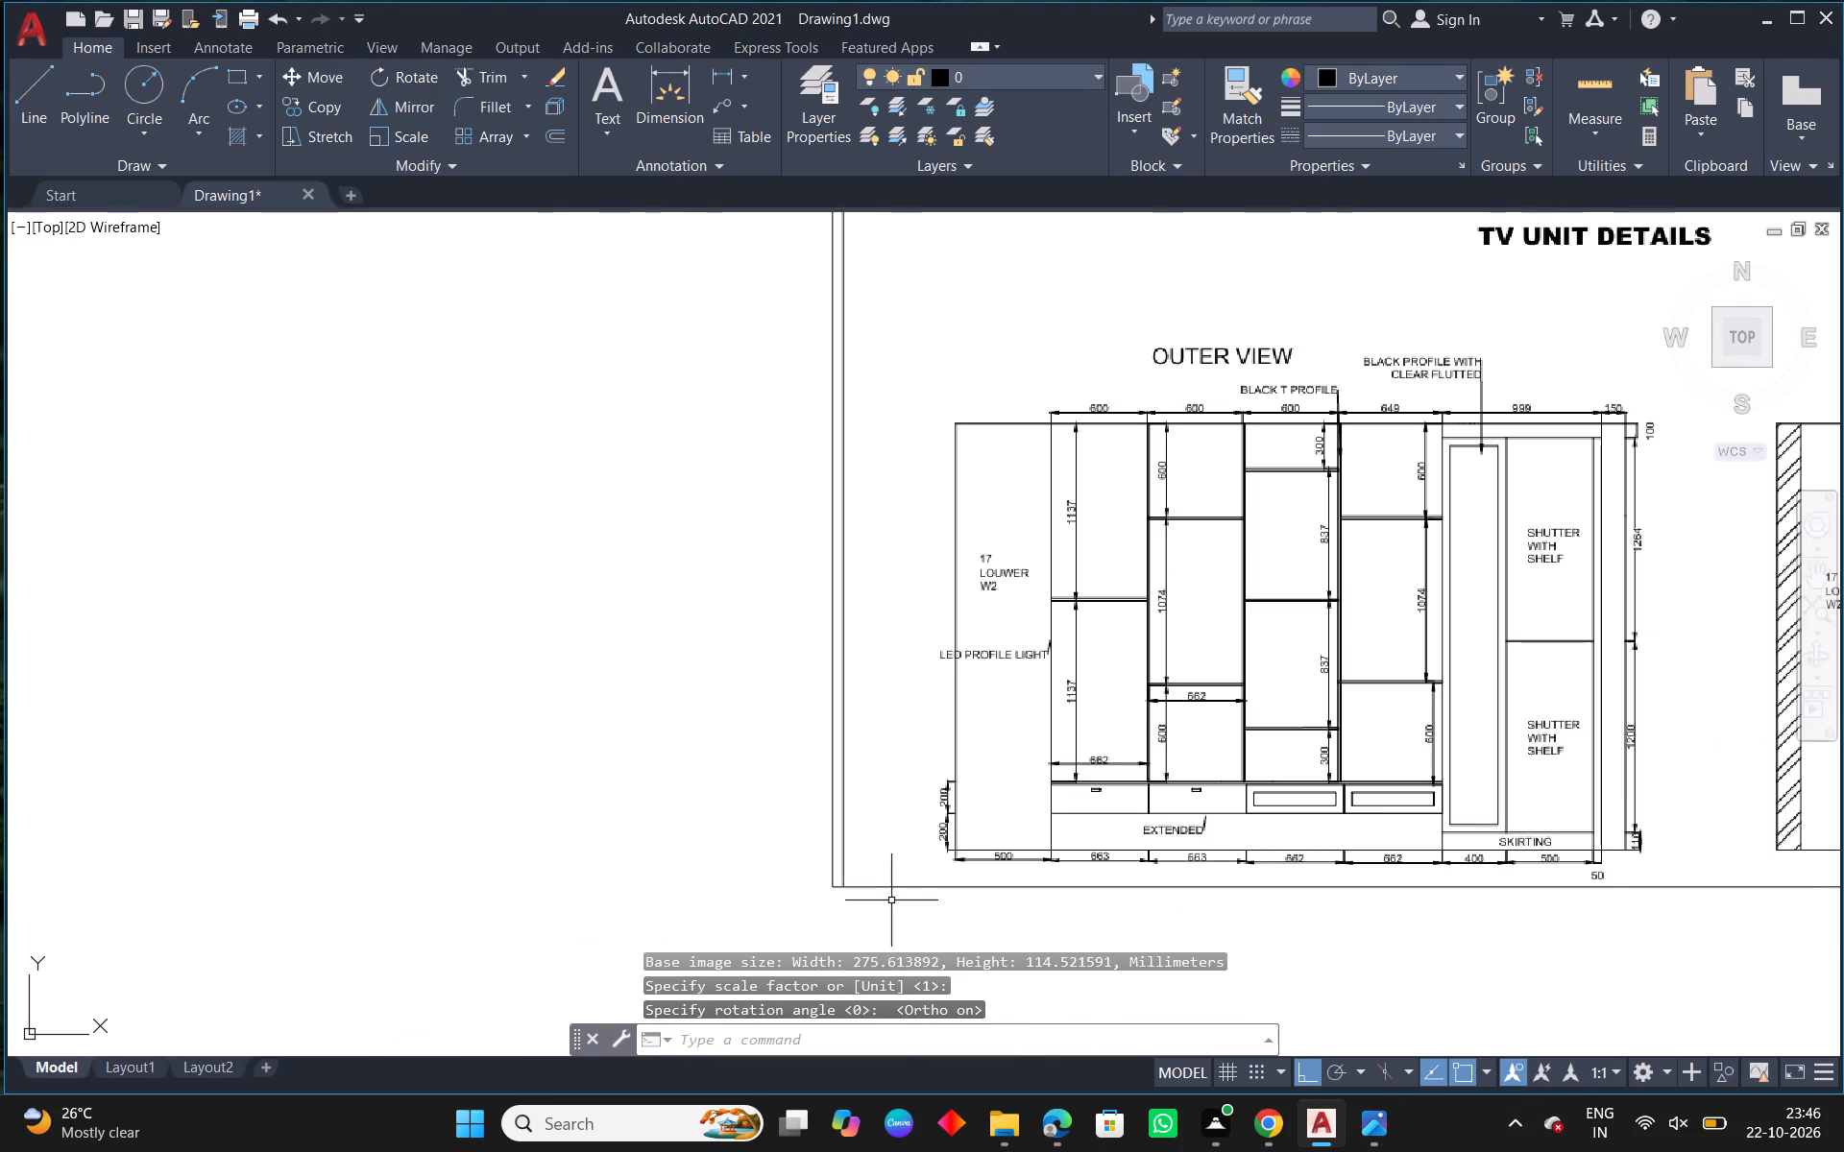
scroll(891, 901, down, 3)
middle_drag(1395, 923, 980, 824)
key(Escape)
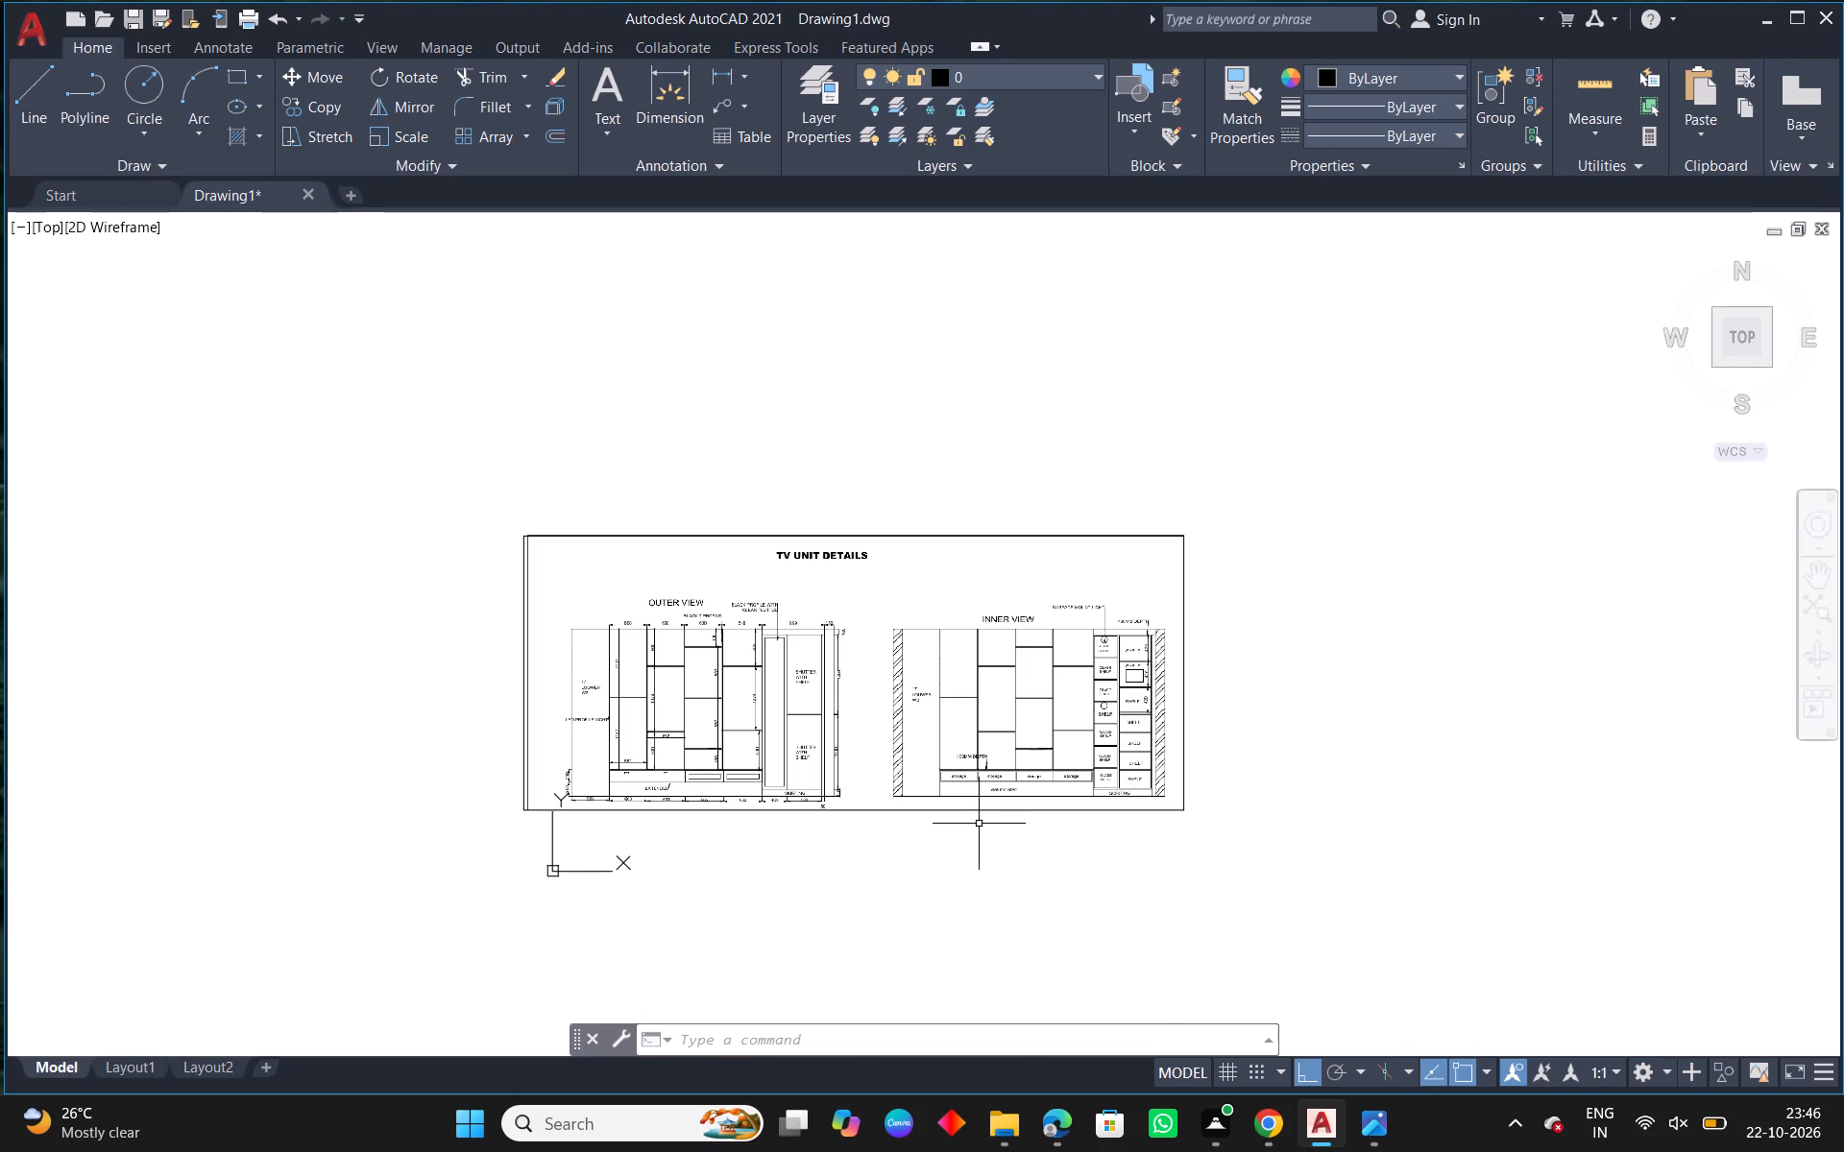
Scale the pasted TV unit image down freehand from its lower-left corner.
scroll(727, 710, up, 3)
scroll(748, 614, down, 1)
middle_drag(1035, 657, 867, 649)
scroll(867, 649, down, 2)
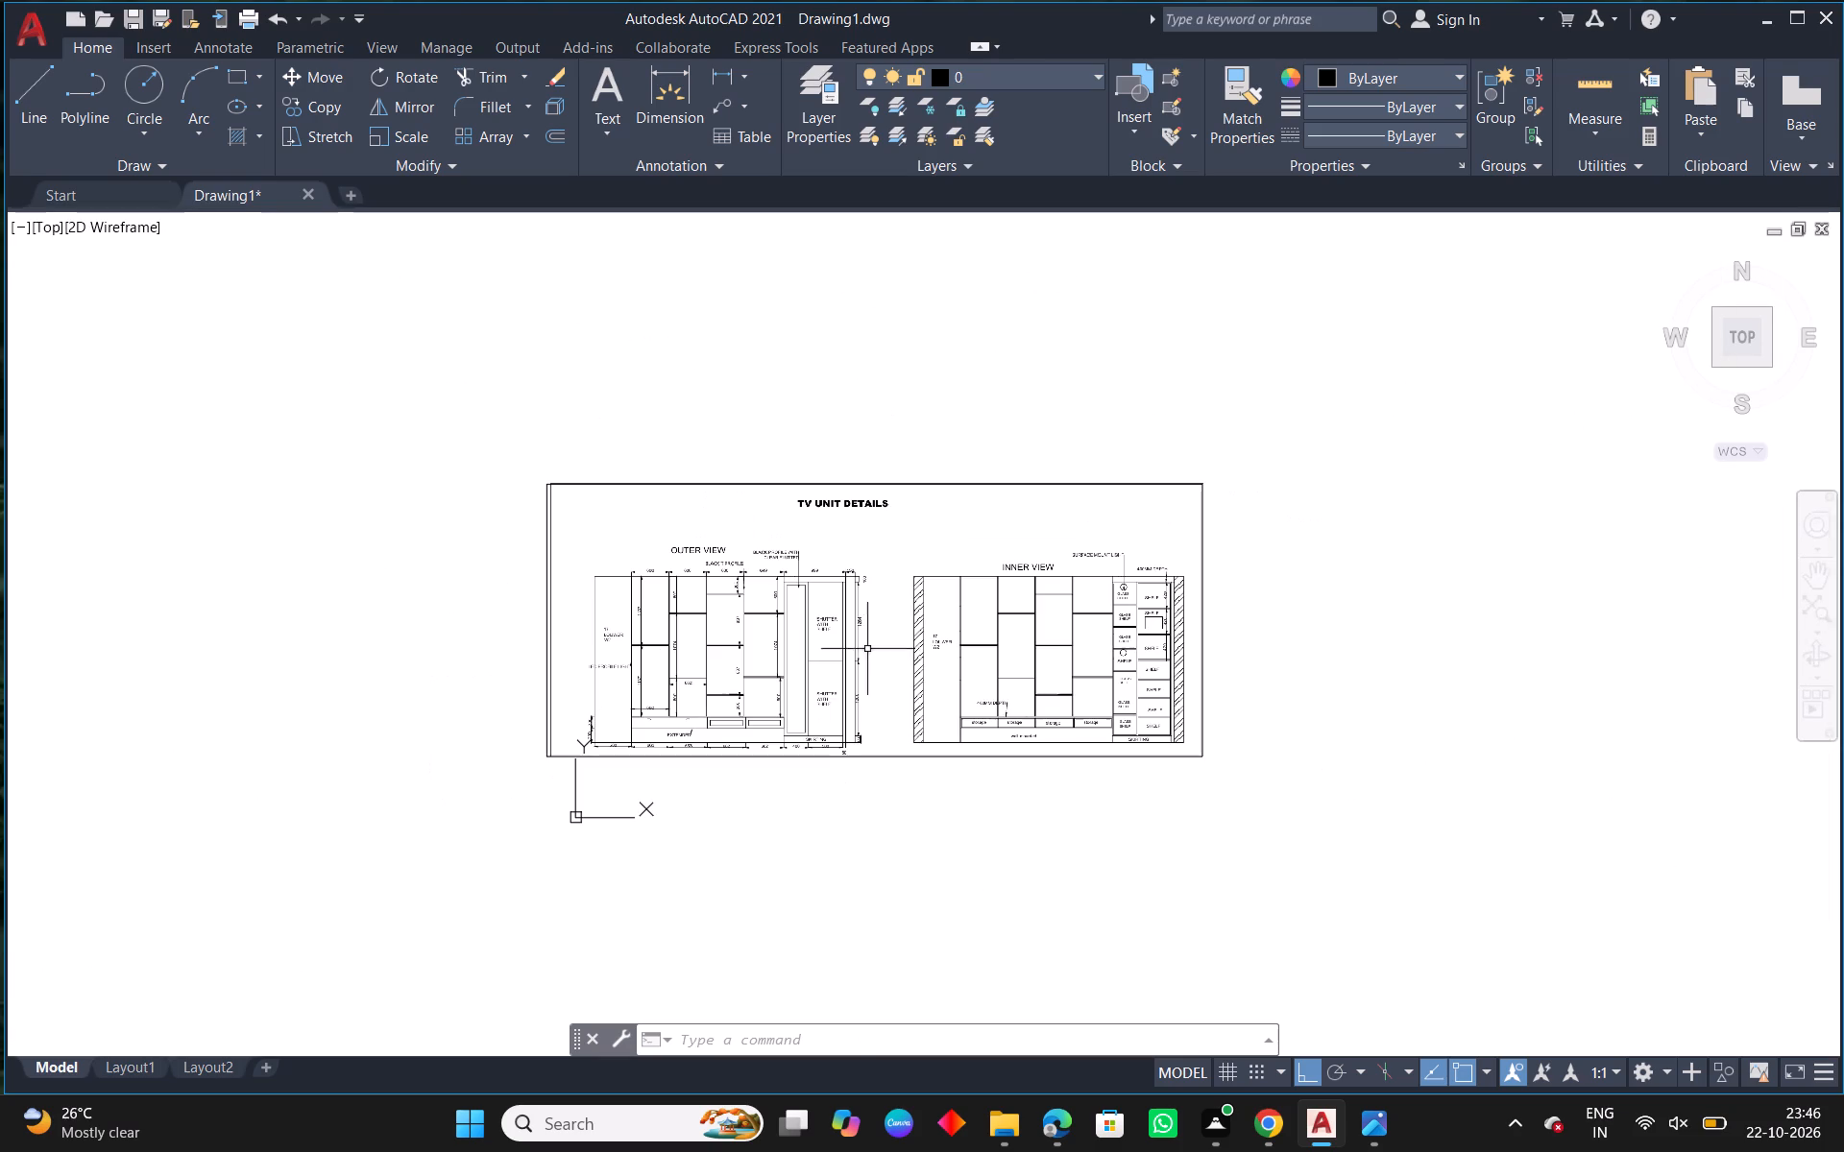
drag(1050, 836, 1020, 781)
click(892, 663)
text(sc)
key(space)
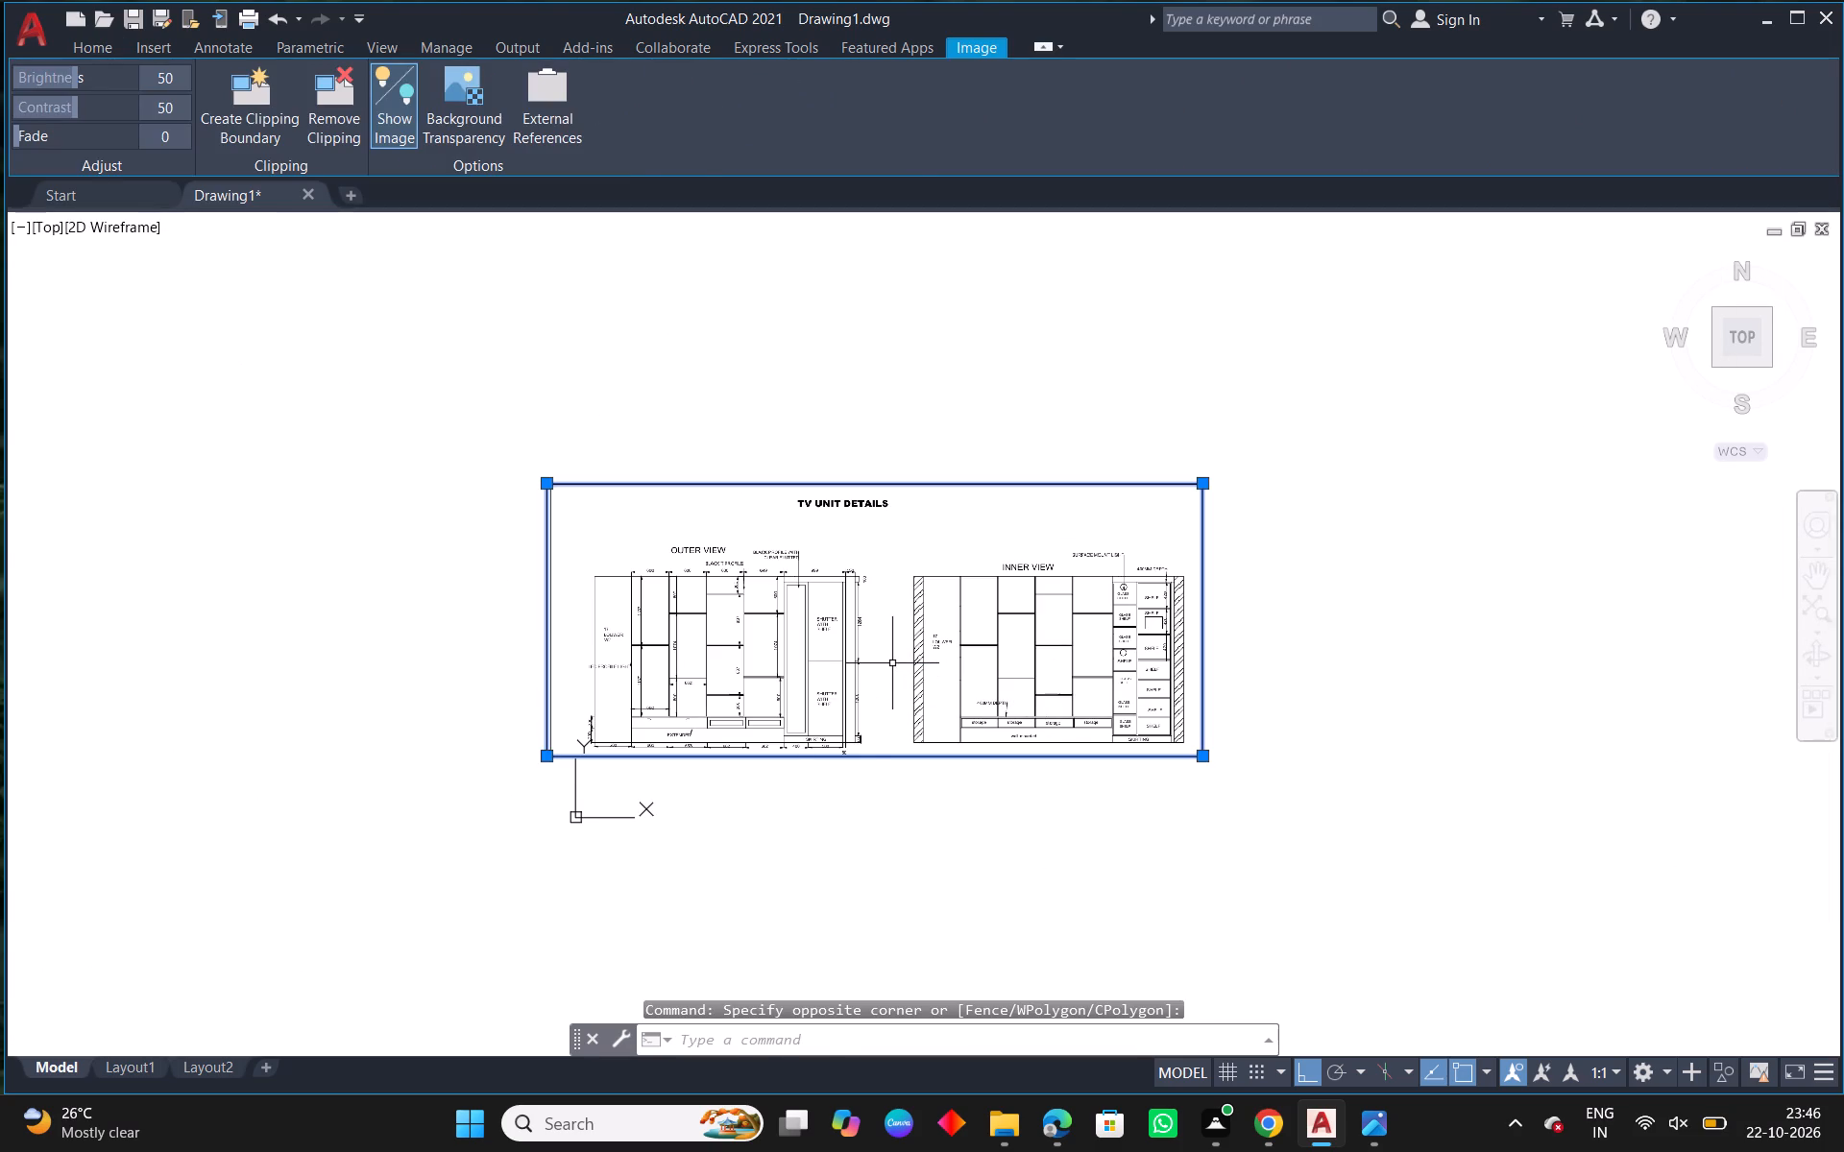
scroll(528, 741, up, 1)
click(553, 765)
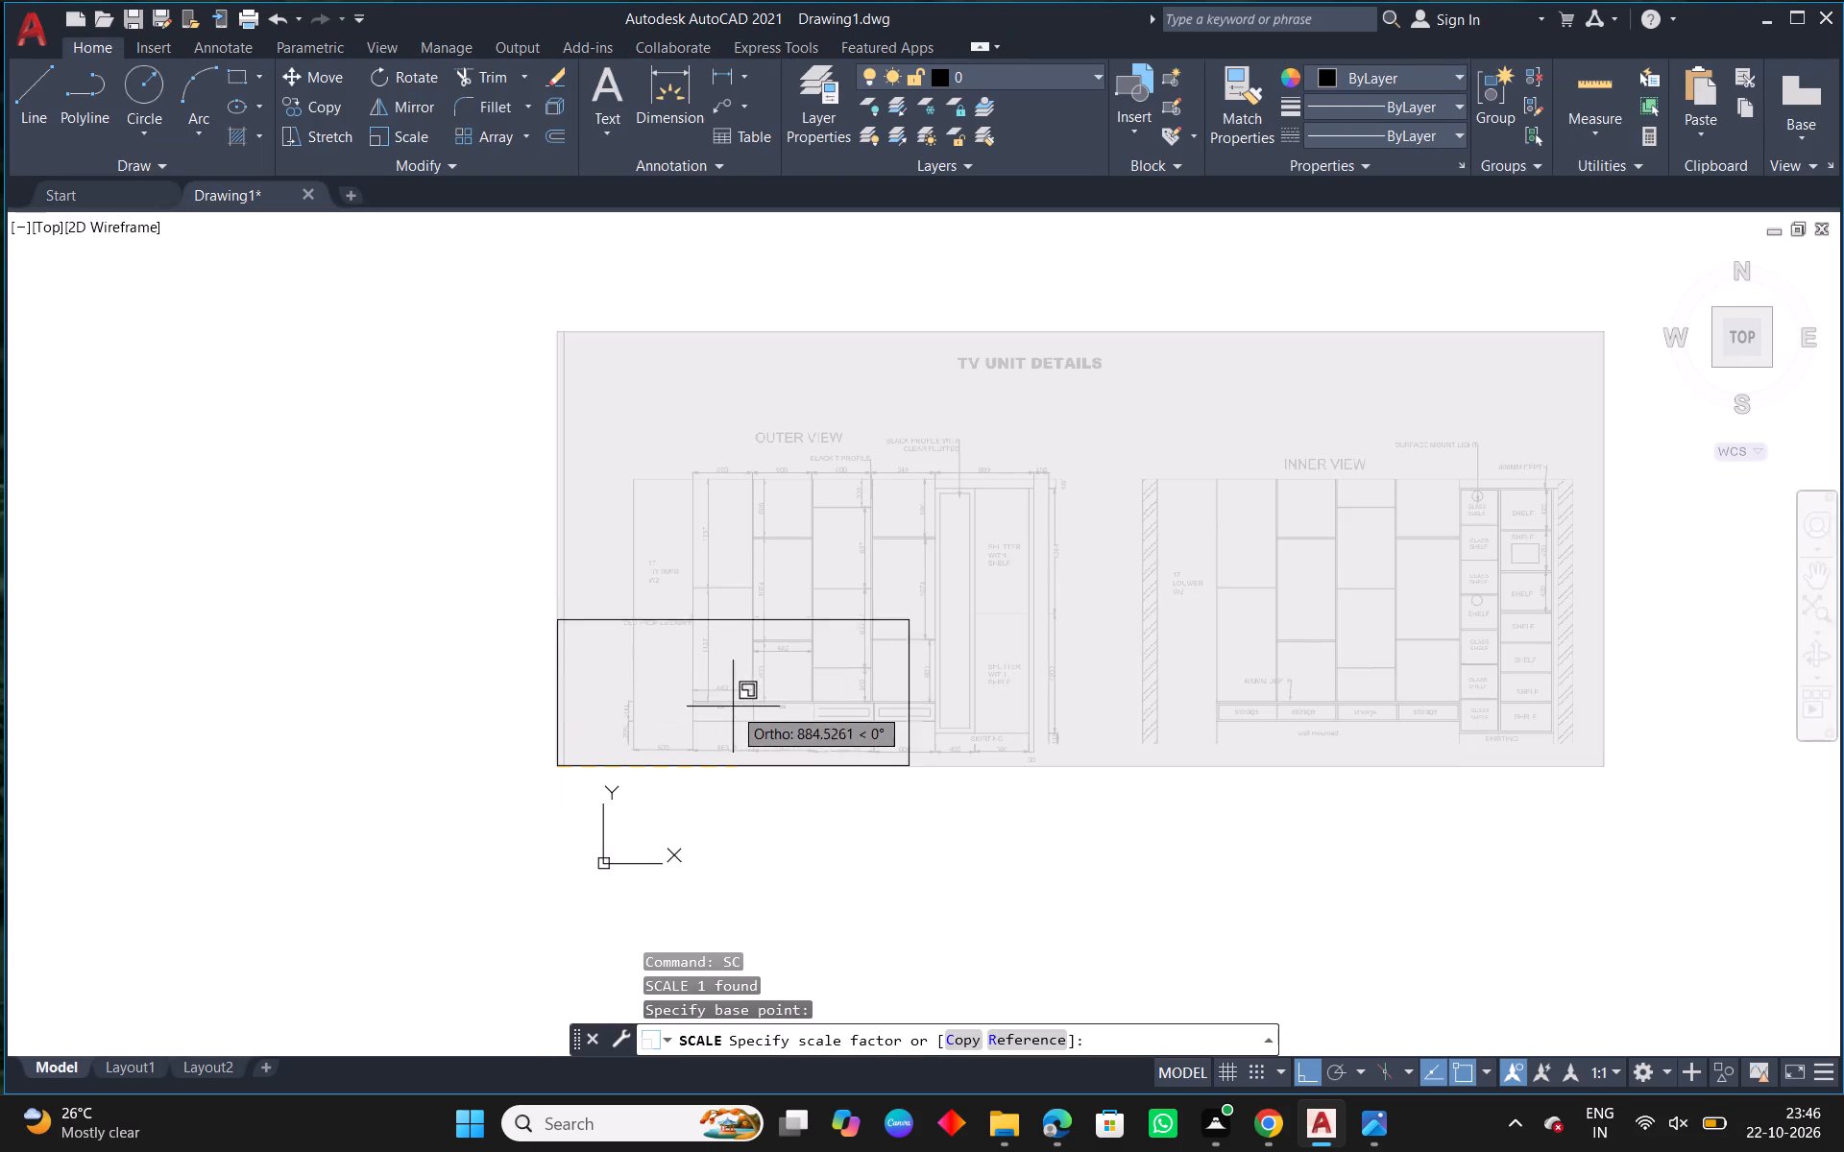
click(691, 708)
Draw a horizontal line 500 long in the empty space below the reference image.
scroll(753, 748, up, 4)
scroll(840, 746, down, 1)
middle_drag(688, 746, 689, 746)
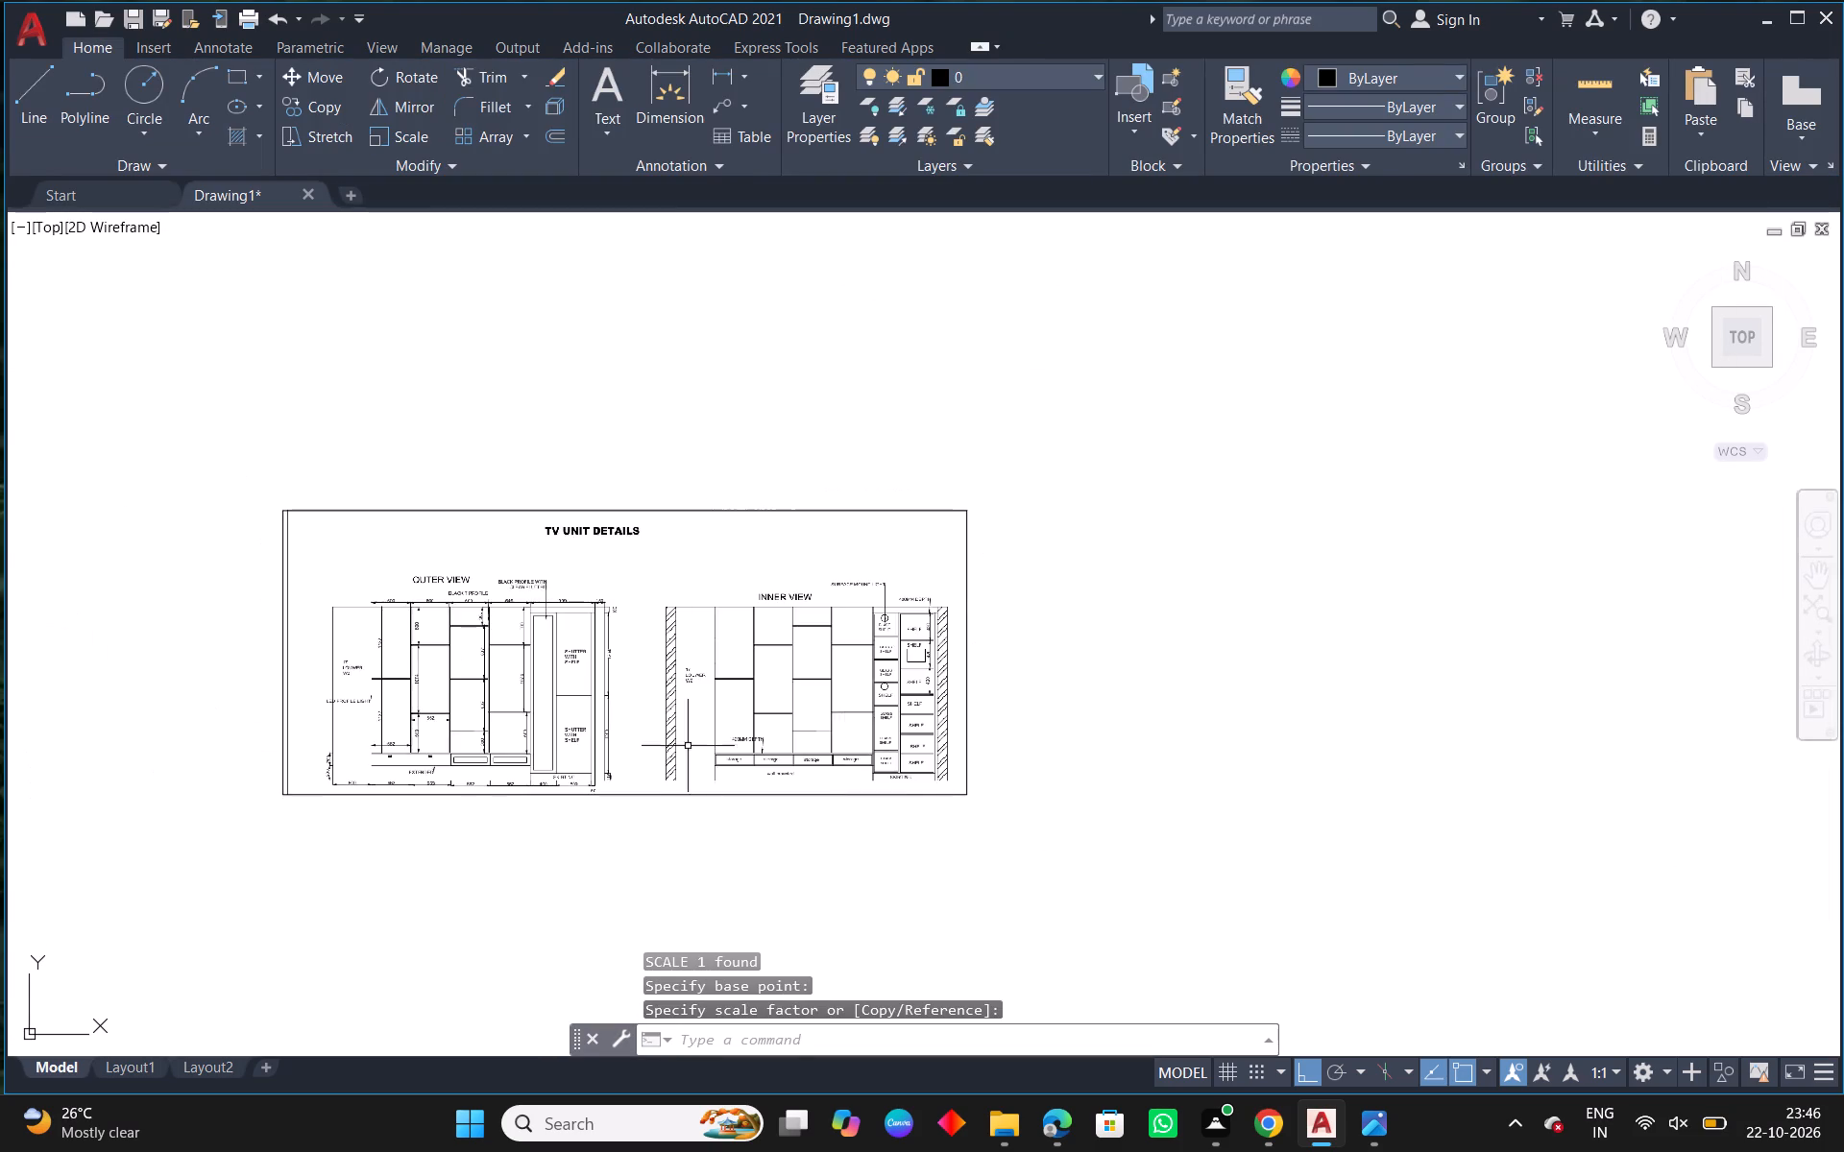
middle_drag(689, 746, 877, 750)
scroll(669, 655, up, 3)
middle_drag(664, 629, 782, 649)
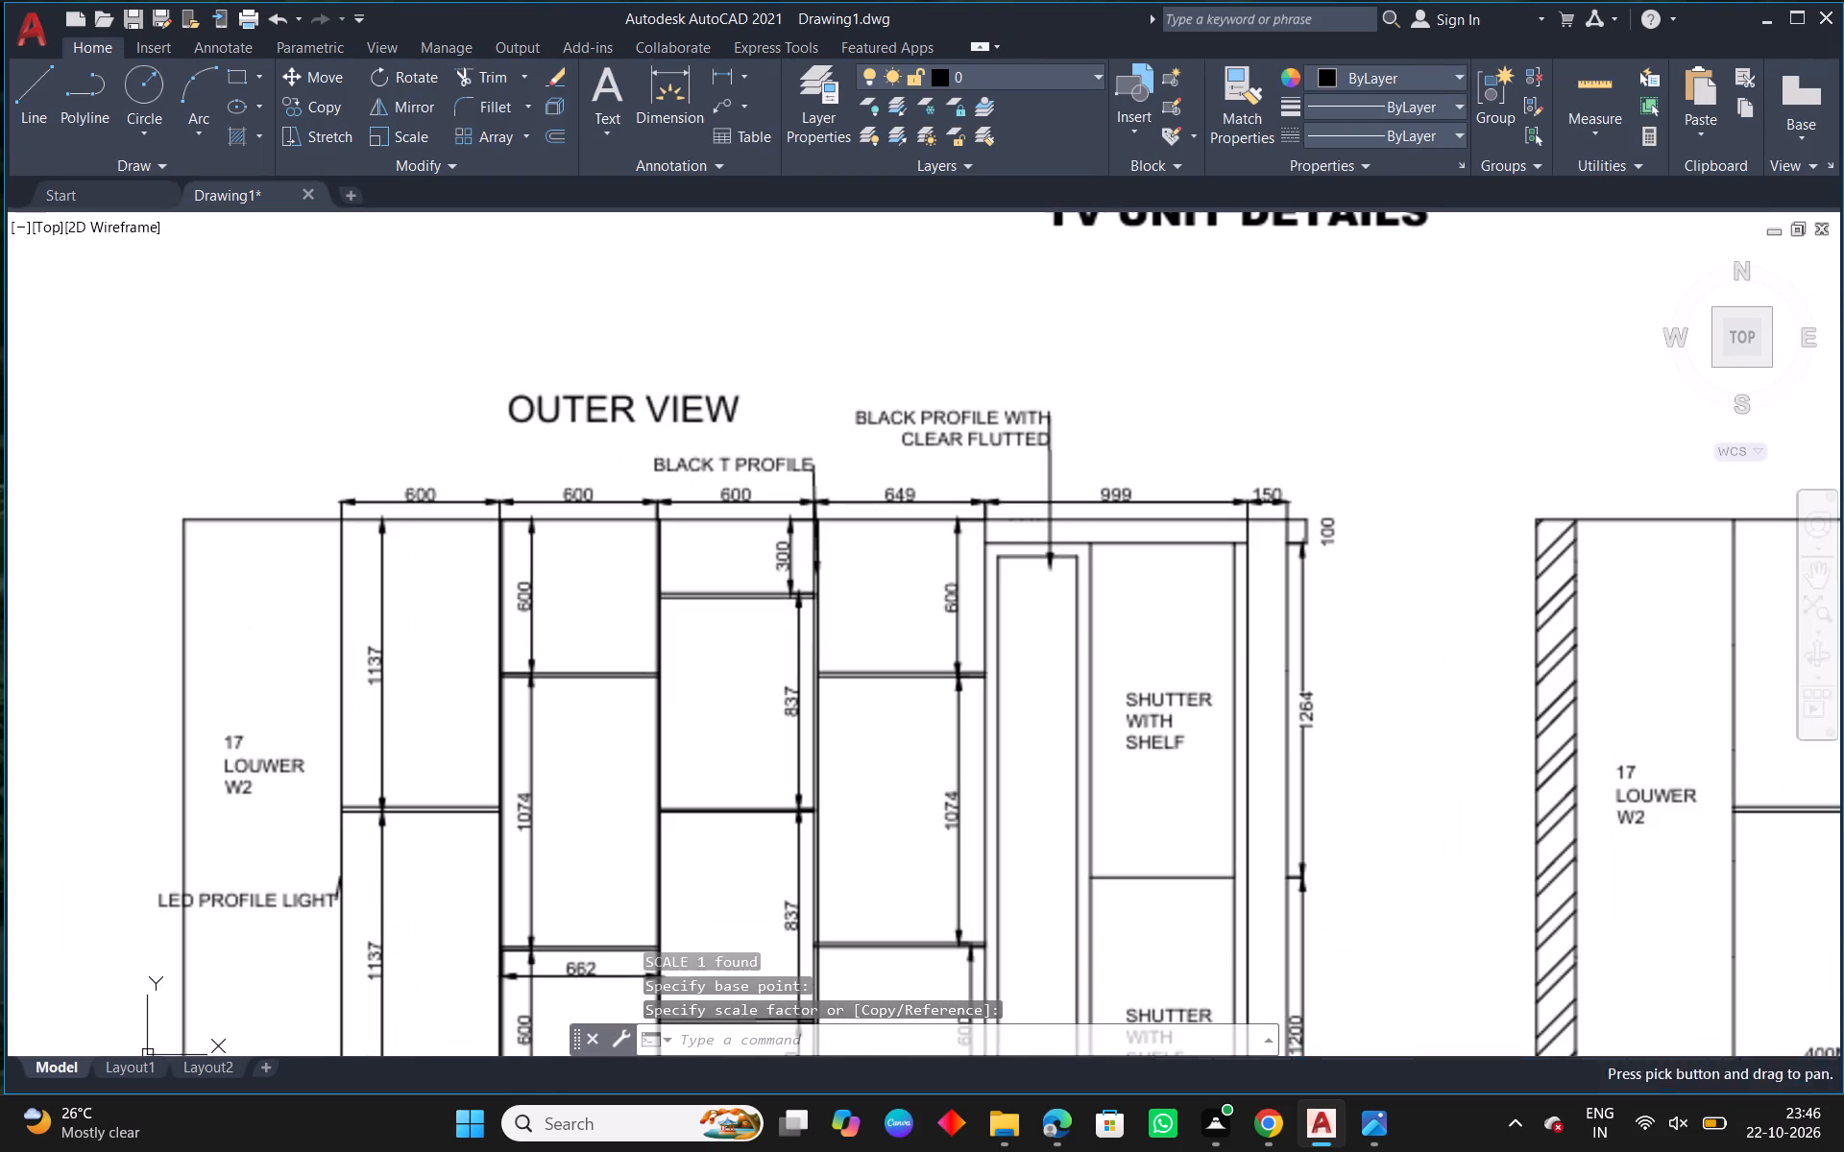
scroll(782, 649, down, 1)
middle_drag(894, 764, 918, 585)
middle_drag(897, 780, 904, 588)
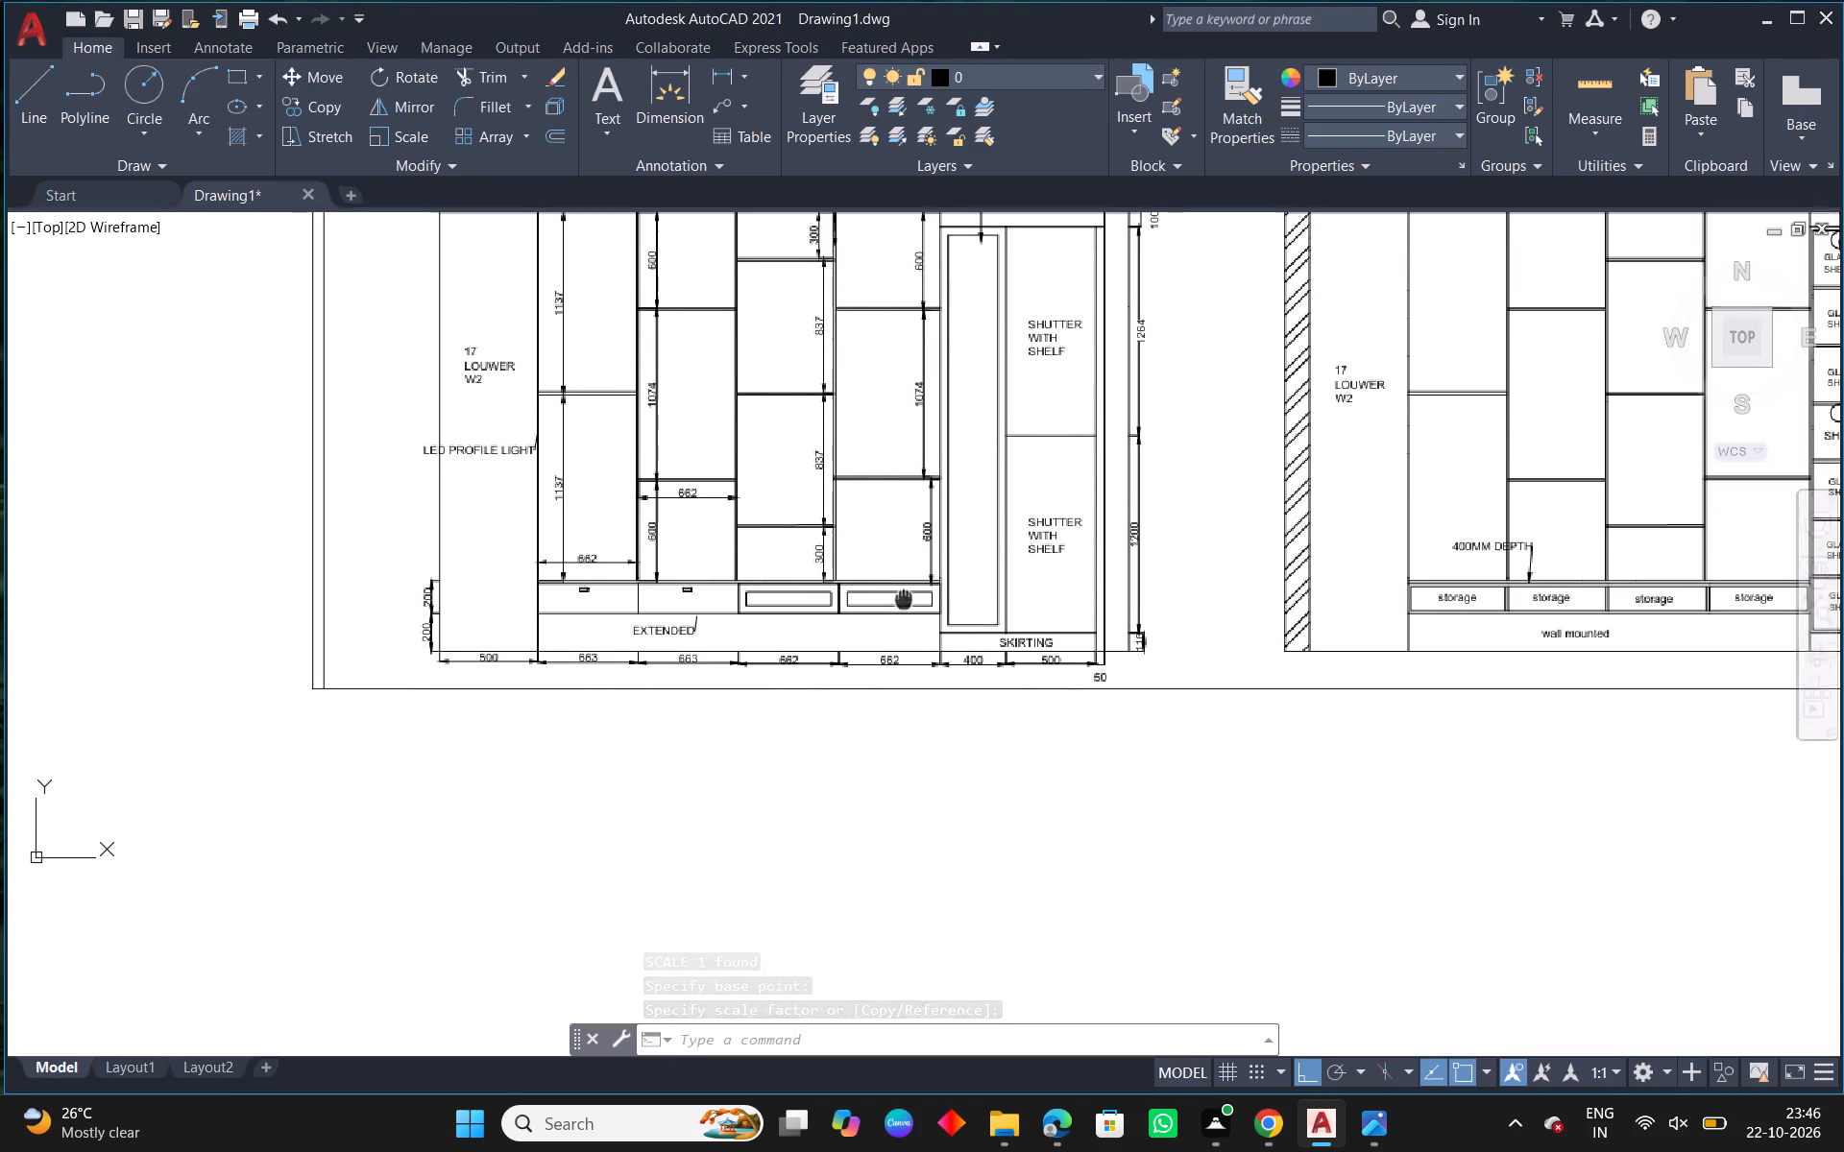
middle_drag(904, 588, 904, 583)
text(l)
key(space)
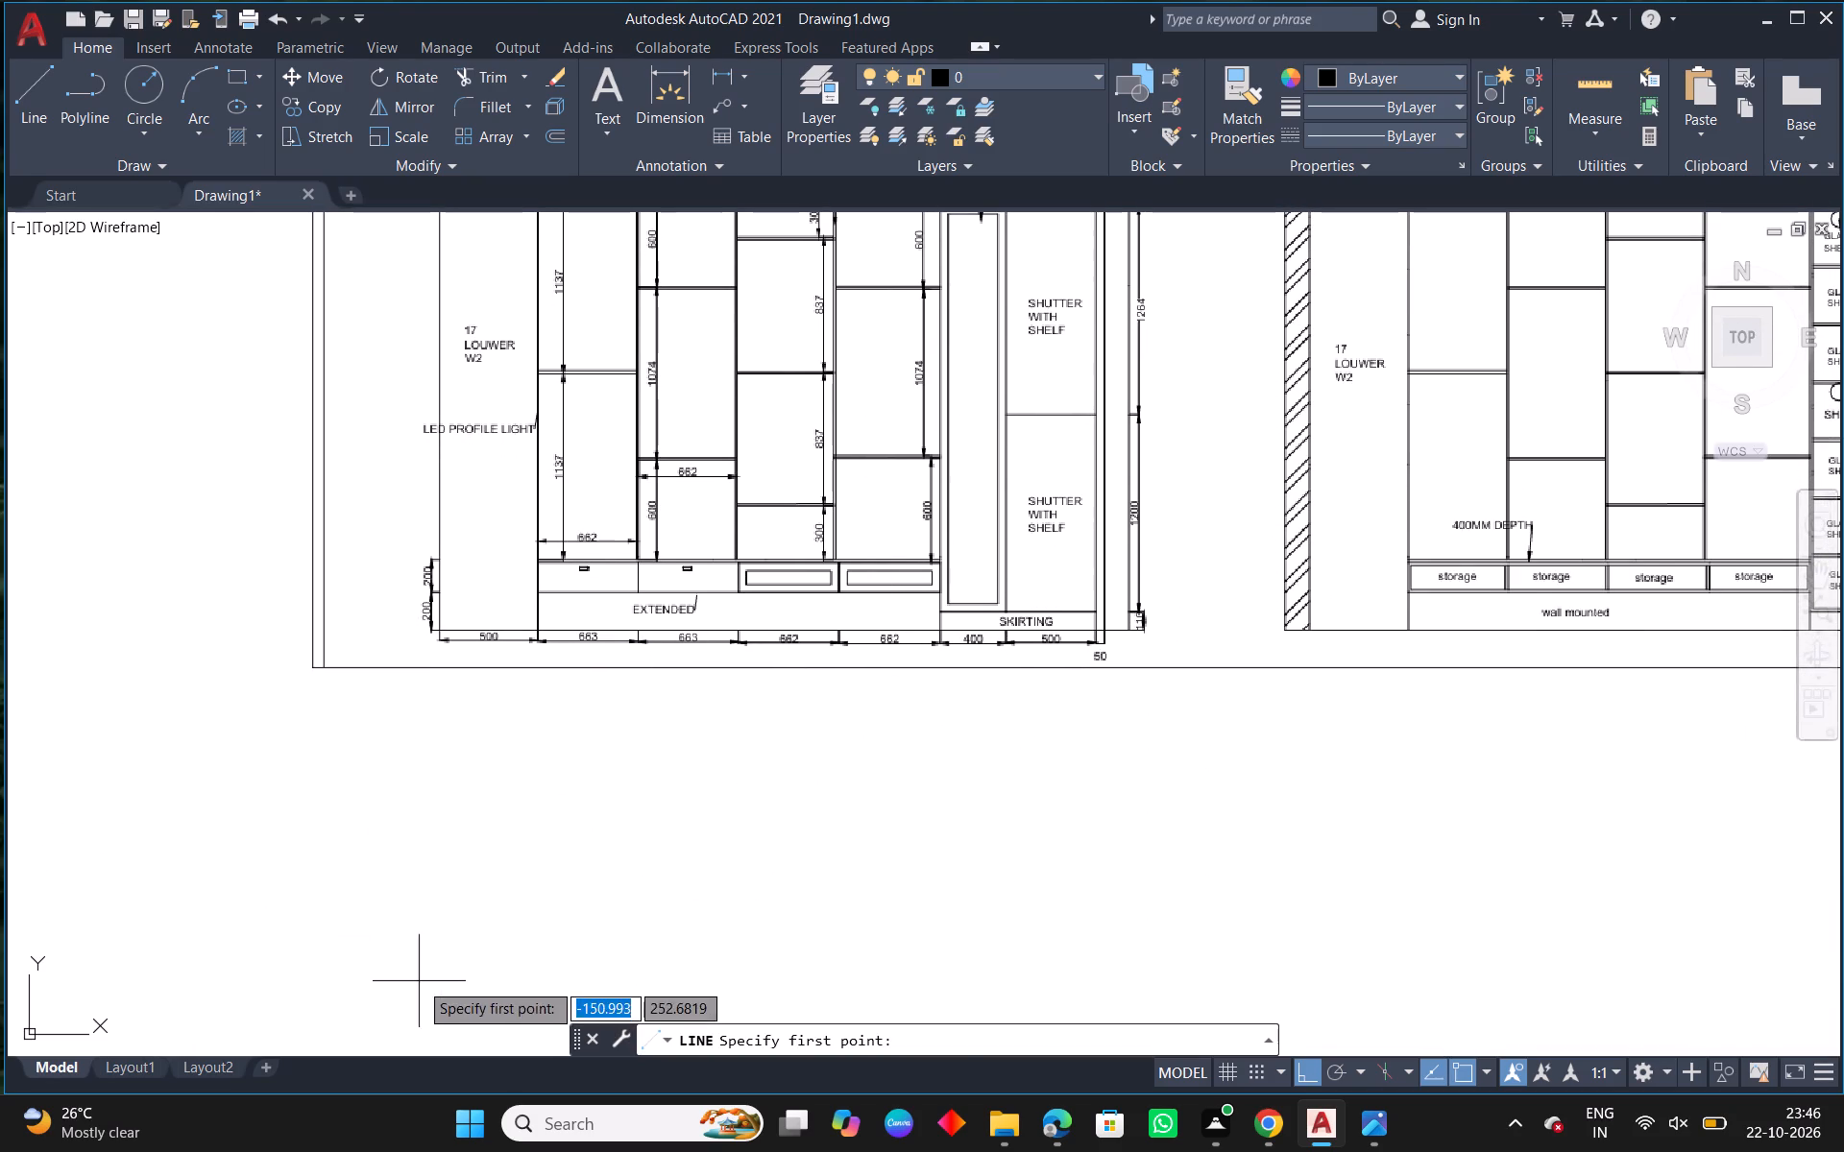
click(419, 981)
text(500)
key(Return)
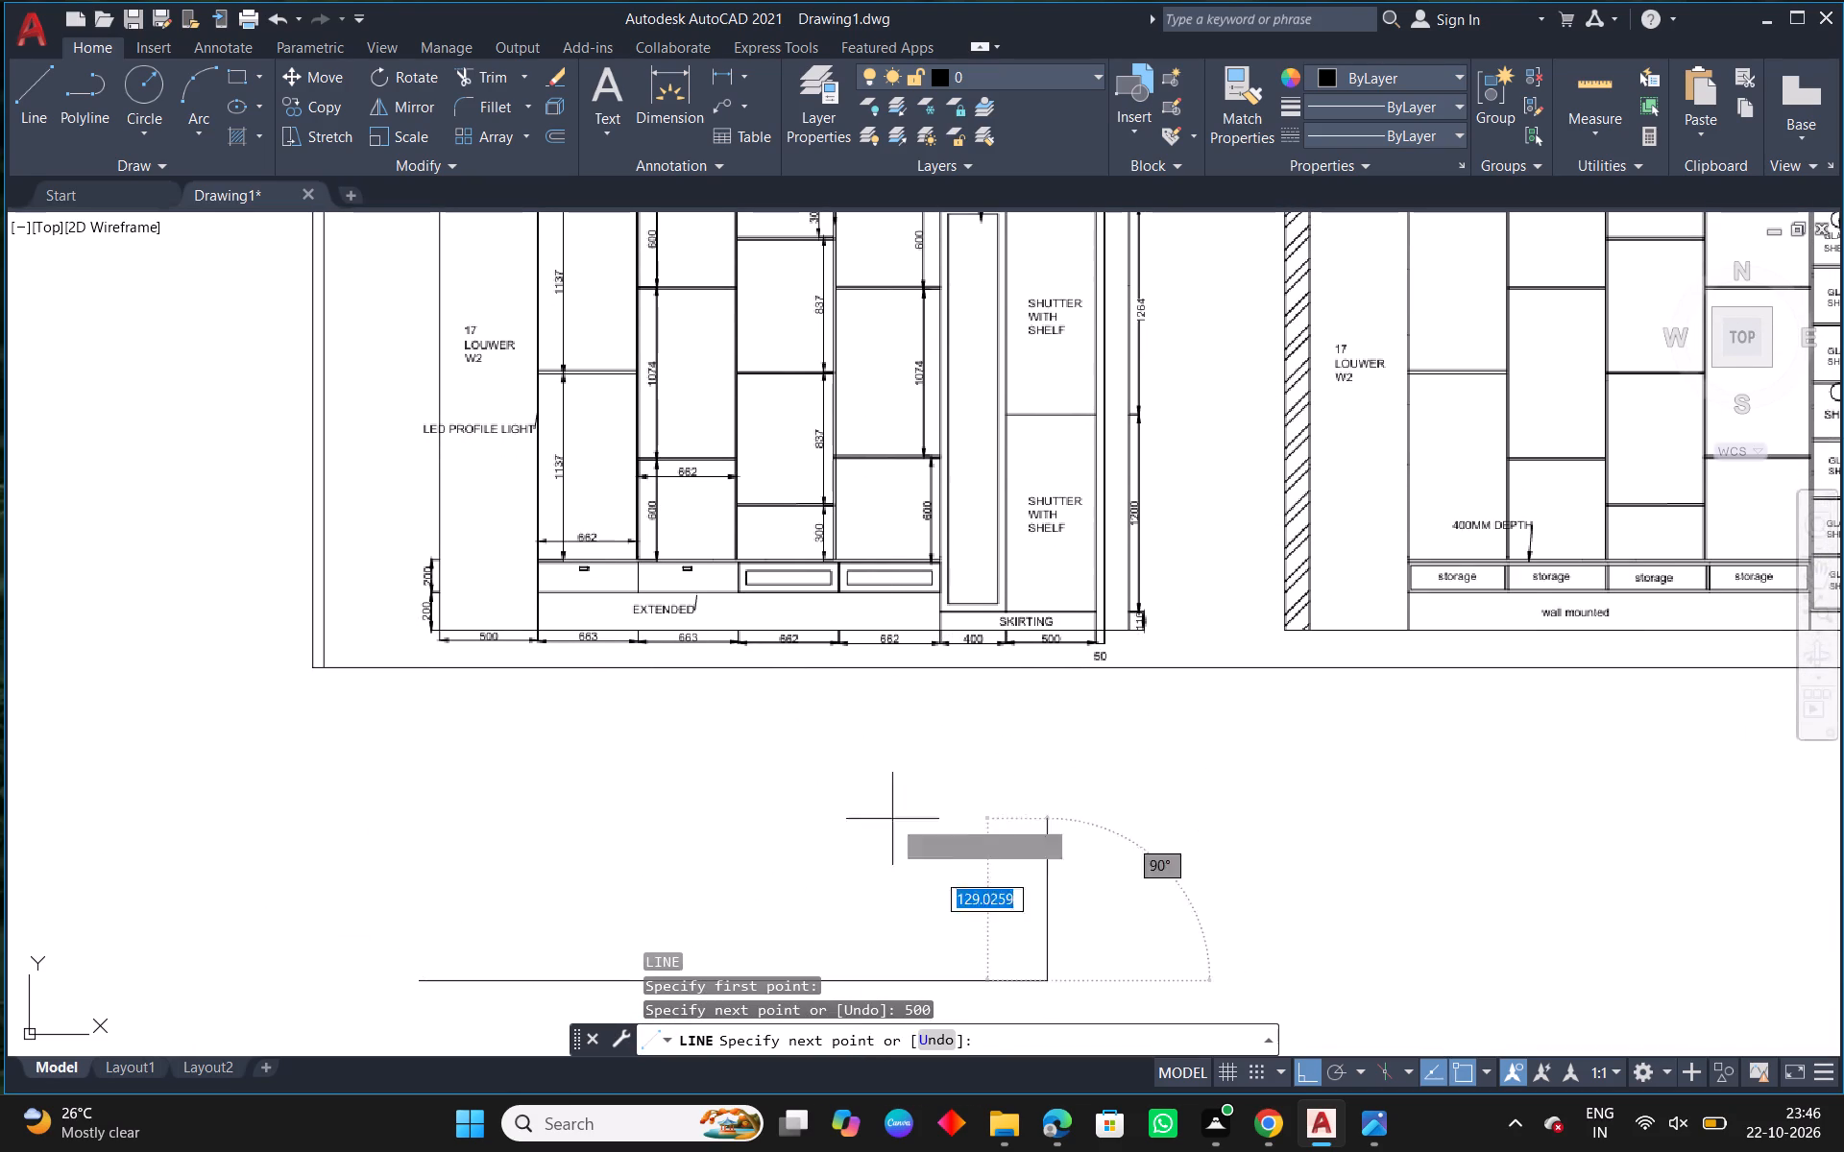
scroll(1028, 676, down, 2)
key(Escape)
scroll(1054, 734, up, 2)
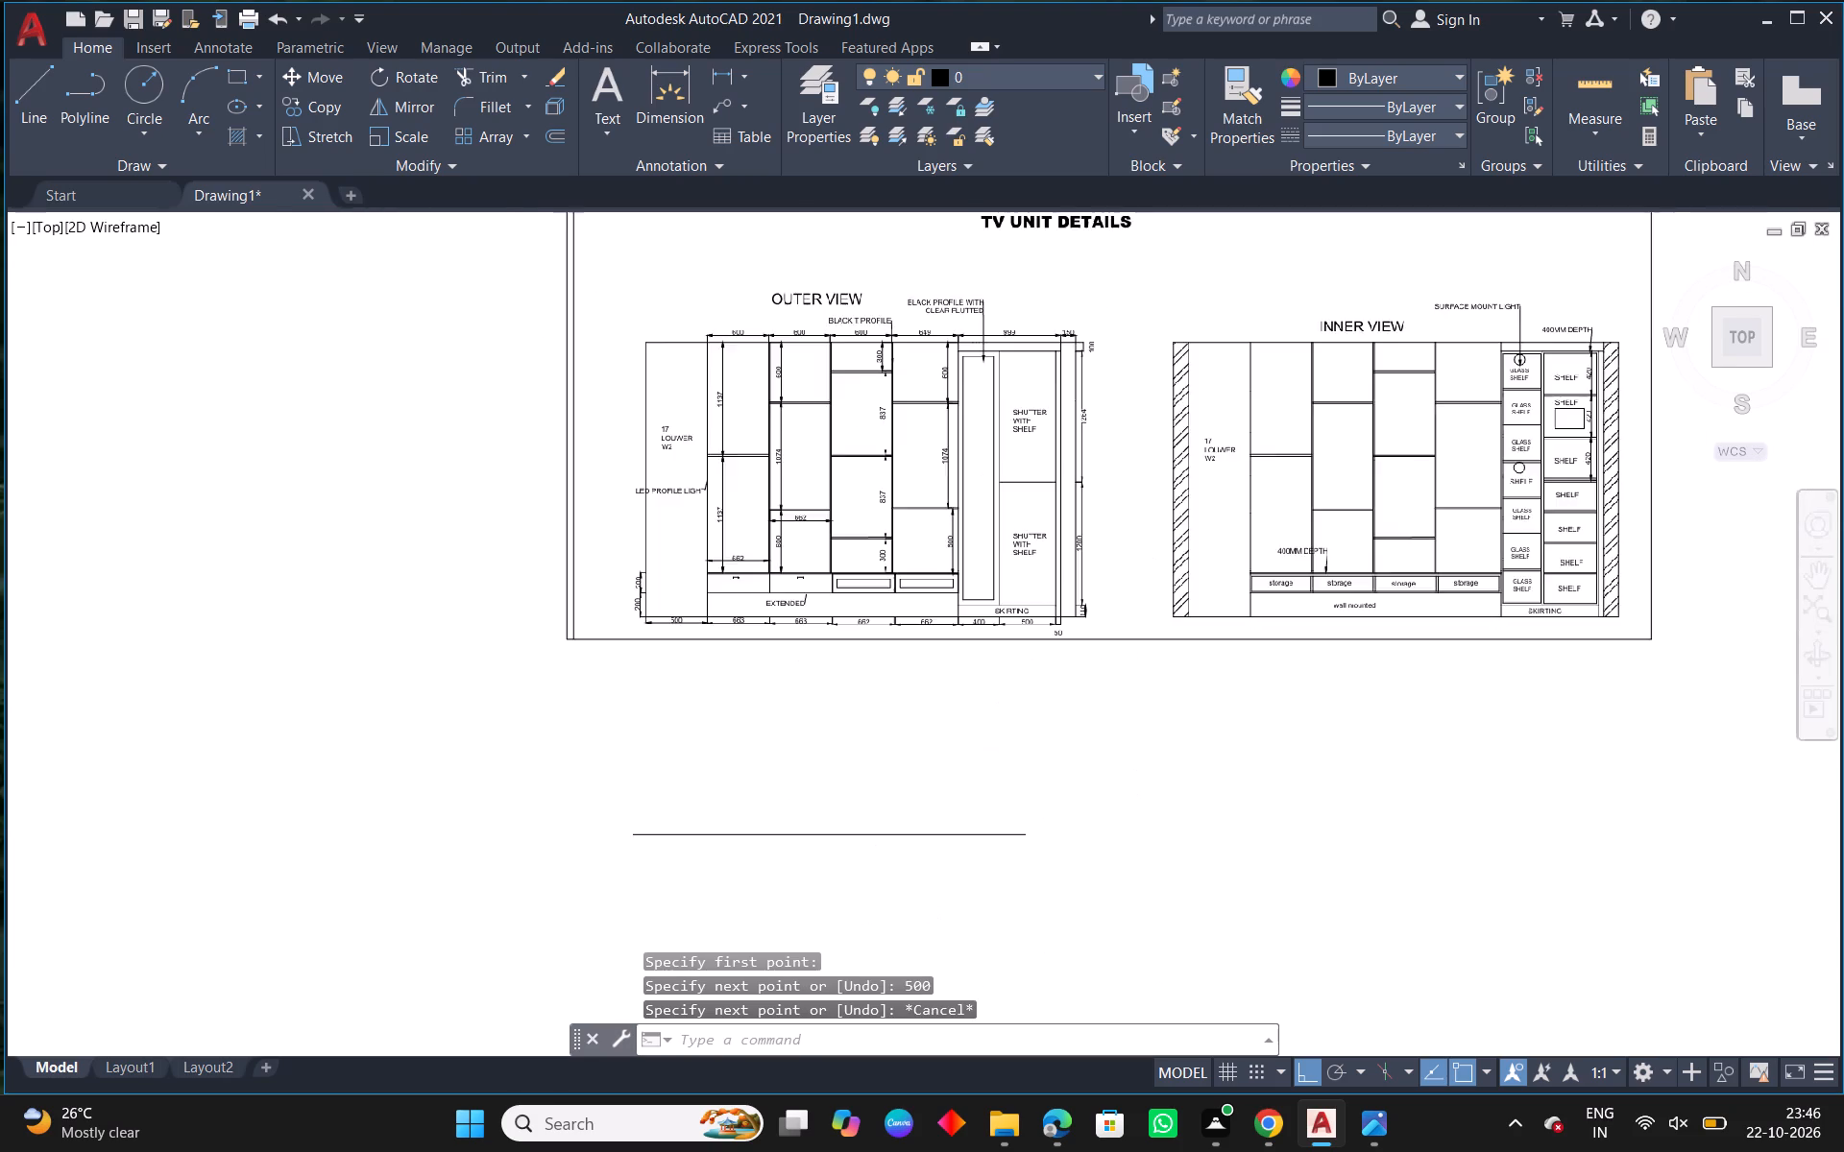
Scale the reference image down from its lower-left corner to roughly the width of the 500 line below it.
middle_drag(1078, 728, 876, 650)
scroll(877, 650, down, 3)
middle_drag(961, 692, 804, 756)
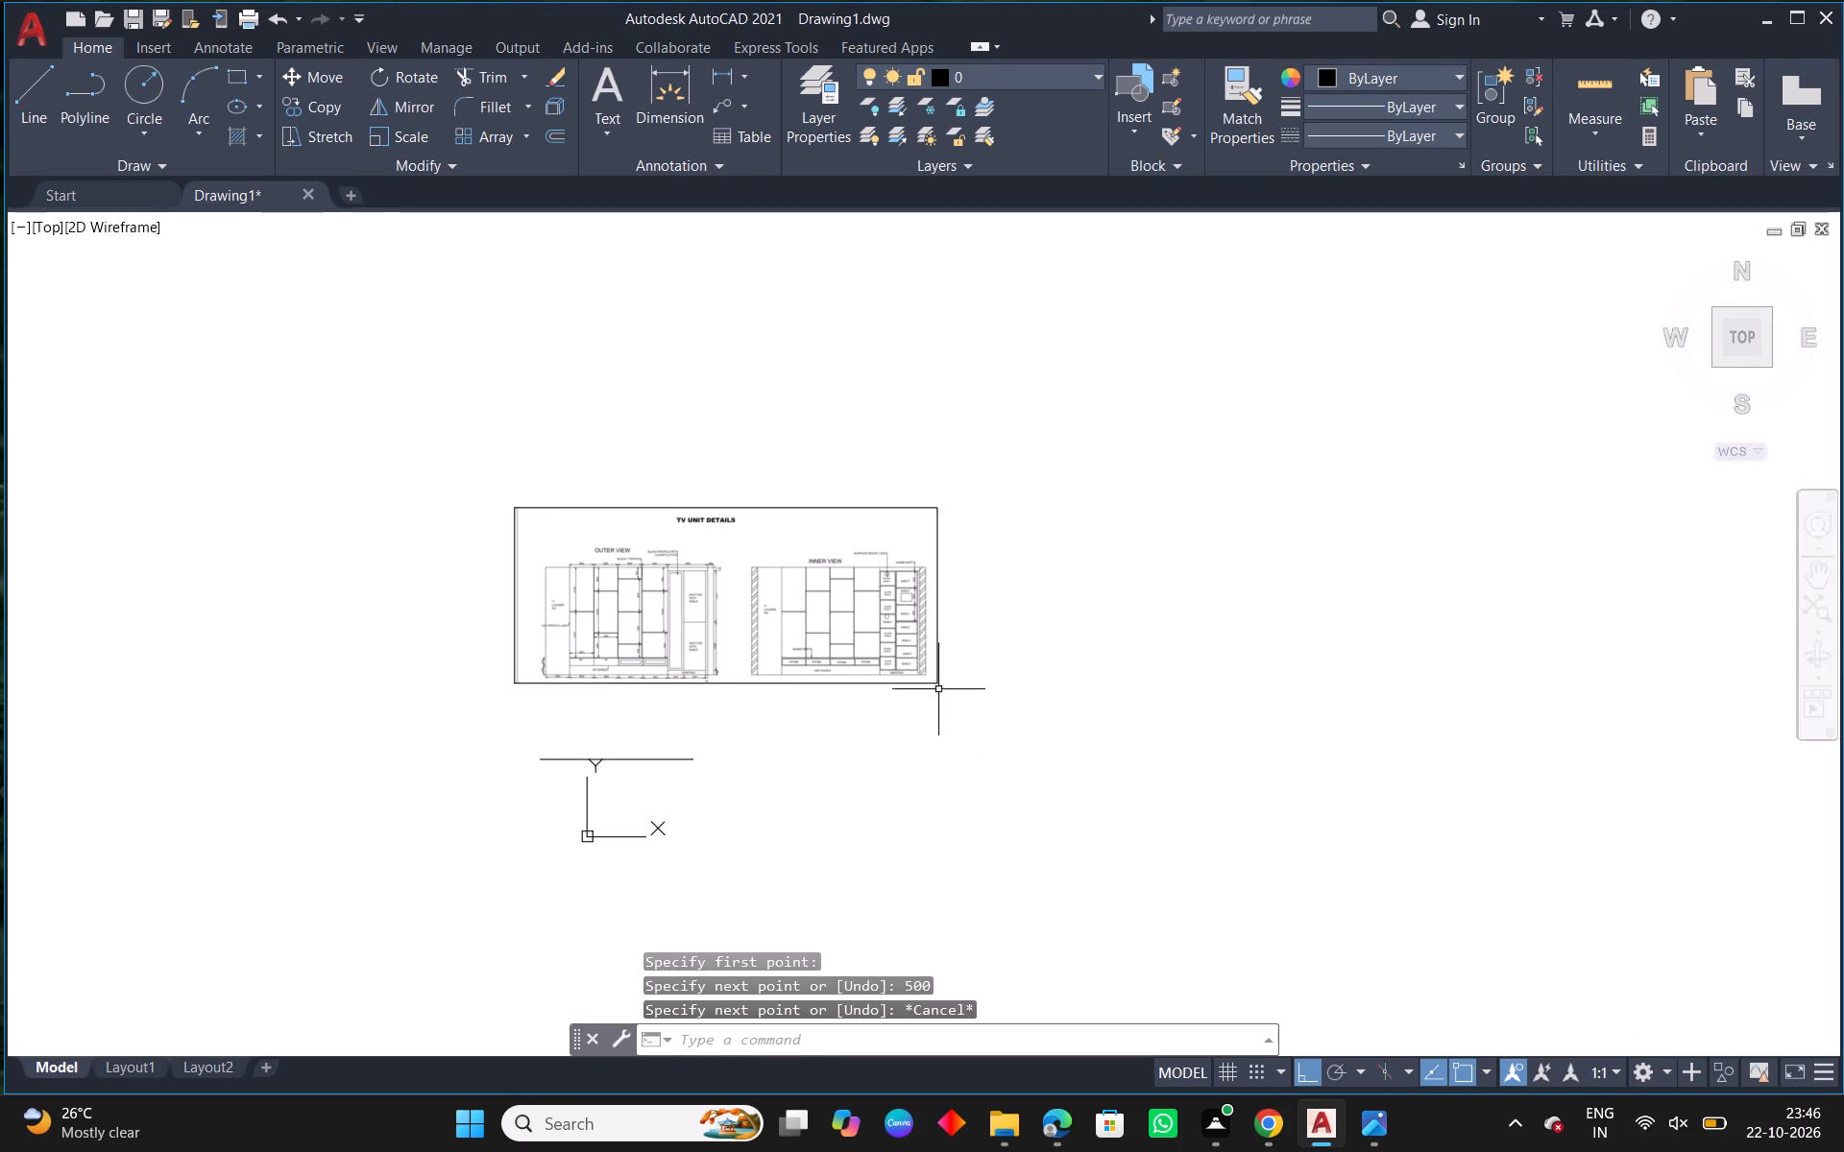
scroll(902, 672, up, 1)
click(602, 612)
click(484, 586)
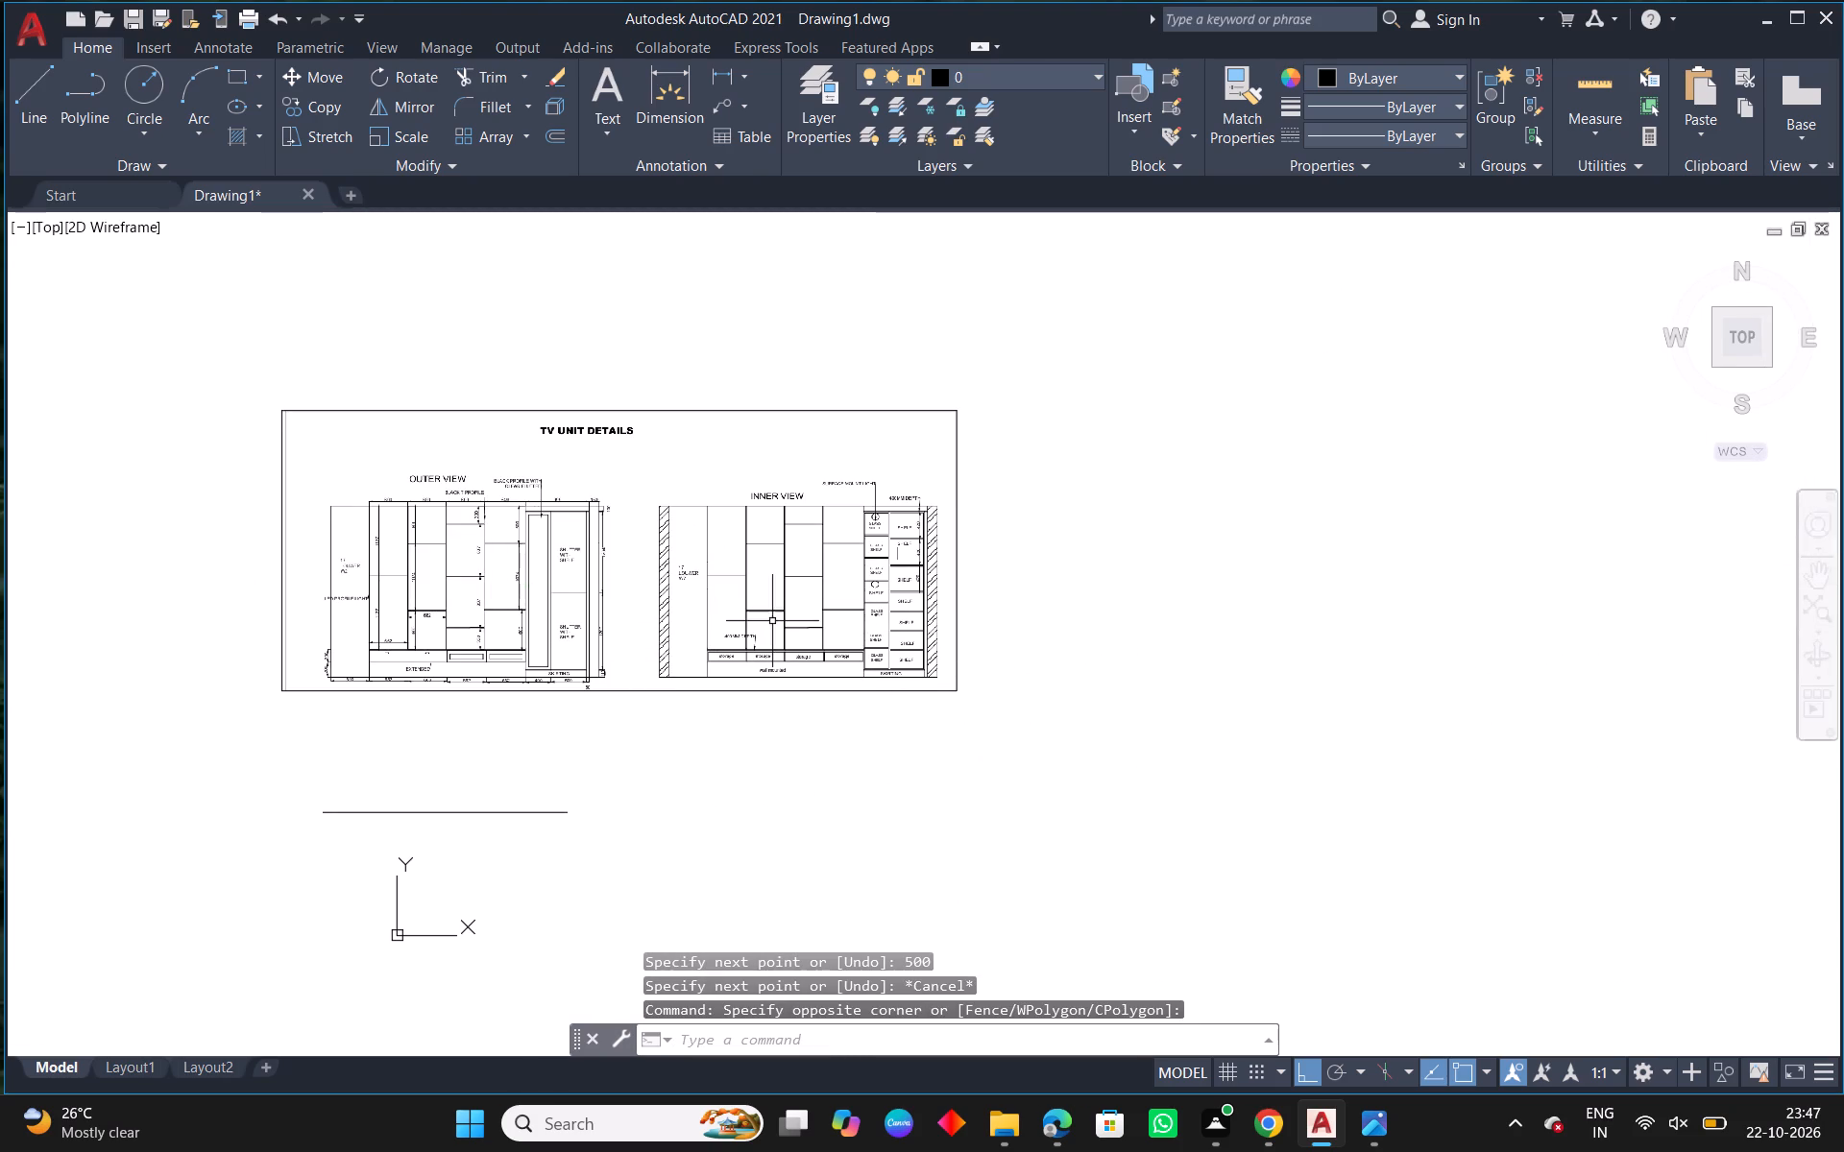
key(Escape)
drag(1039, 703, 1031, 703)
click(789, 612)
text(sc)
key(space)
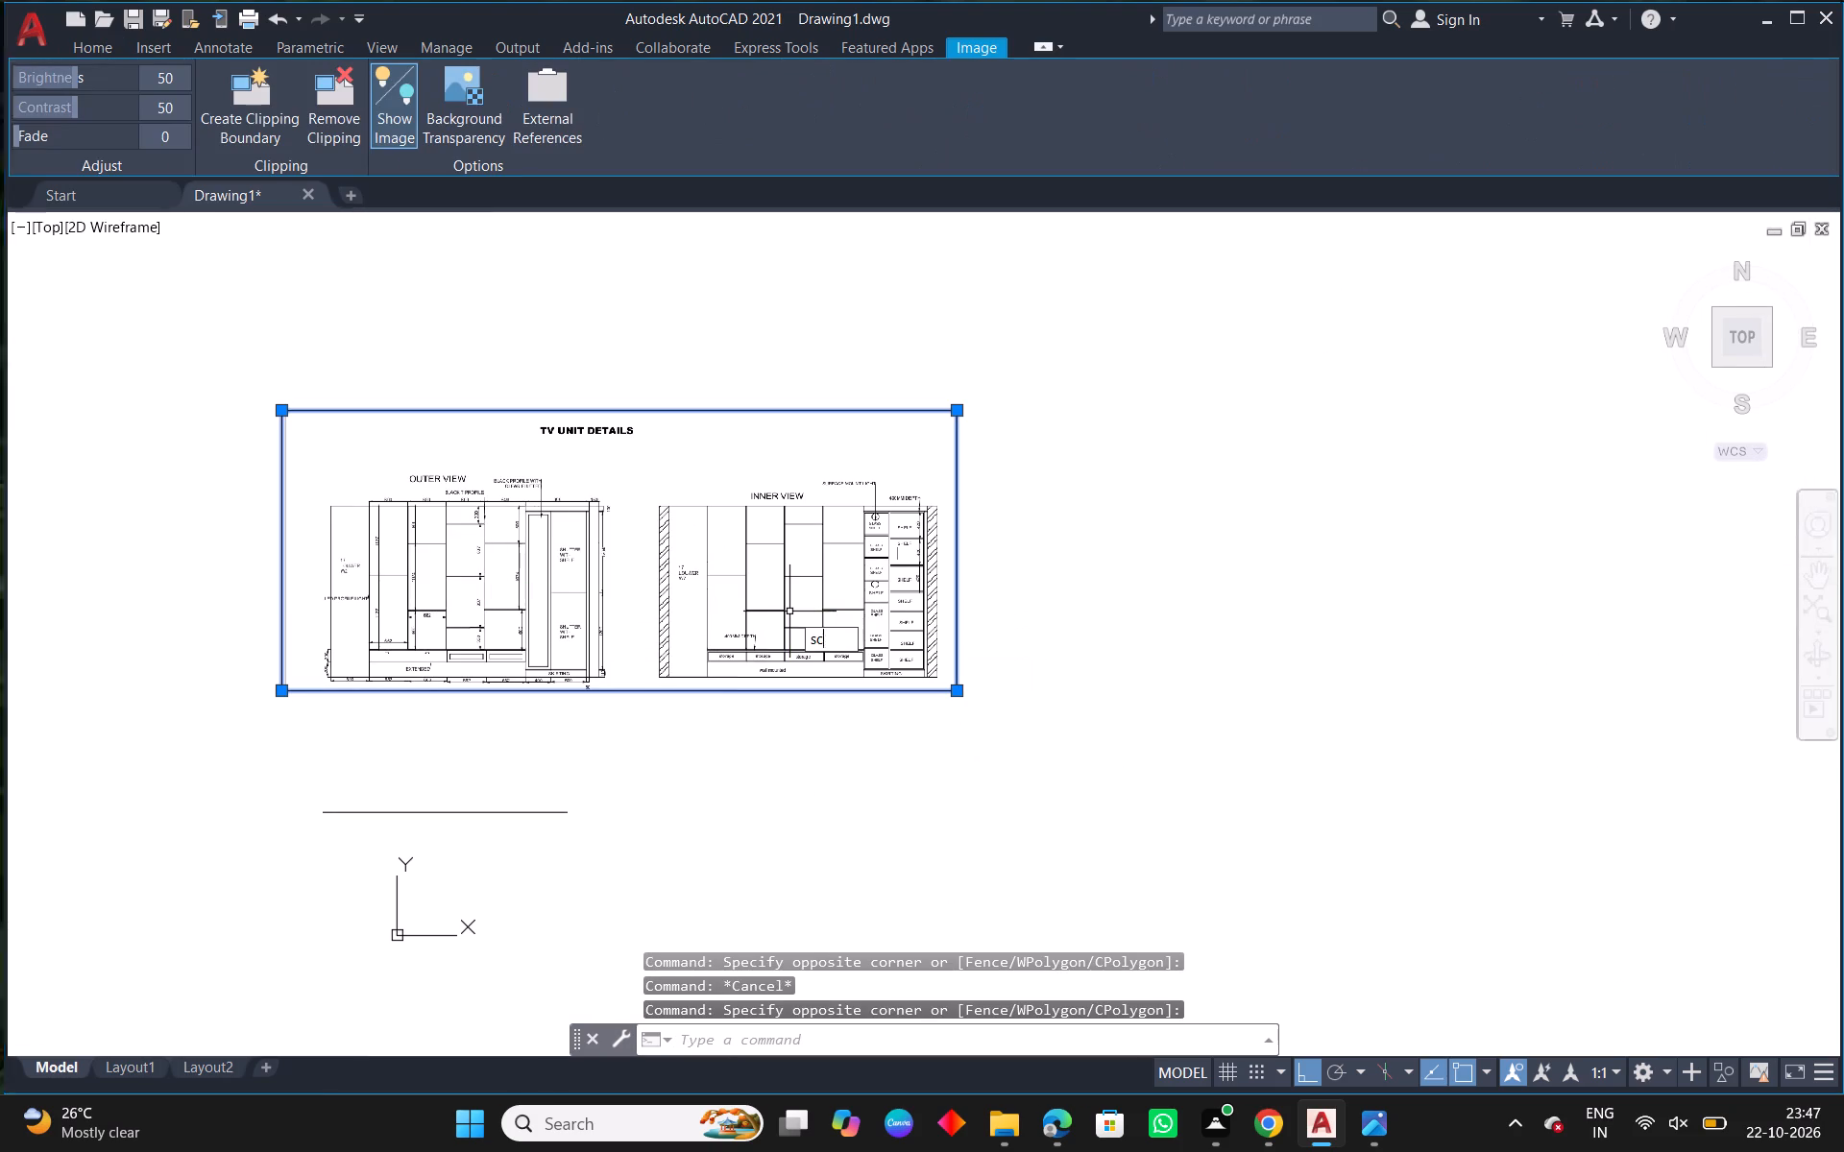
click(277, 687)
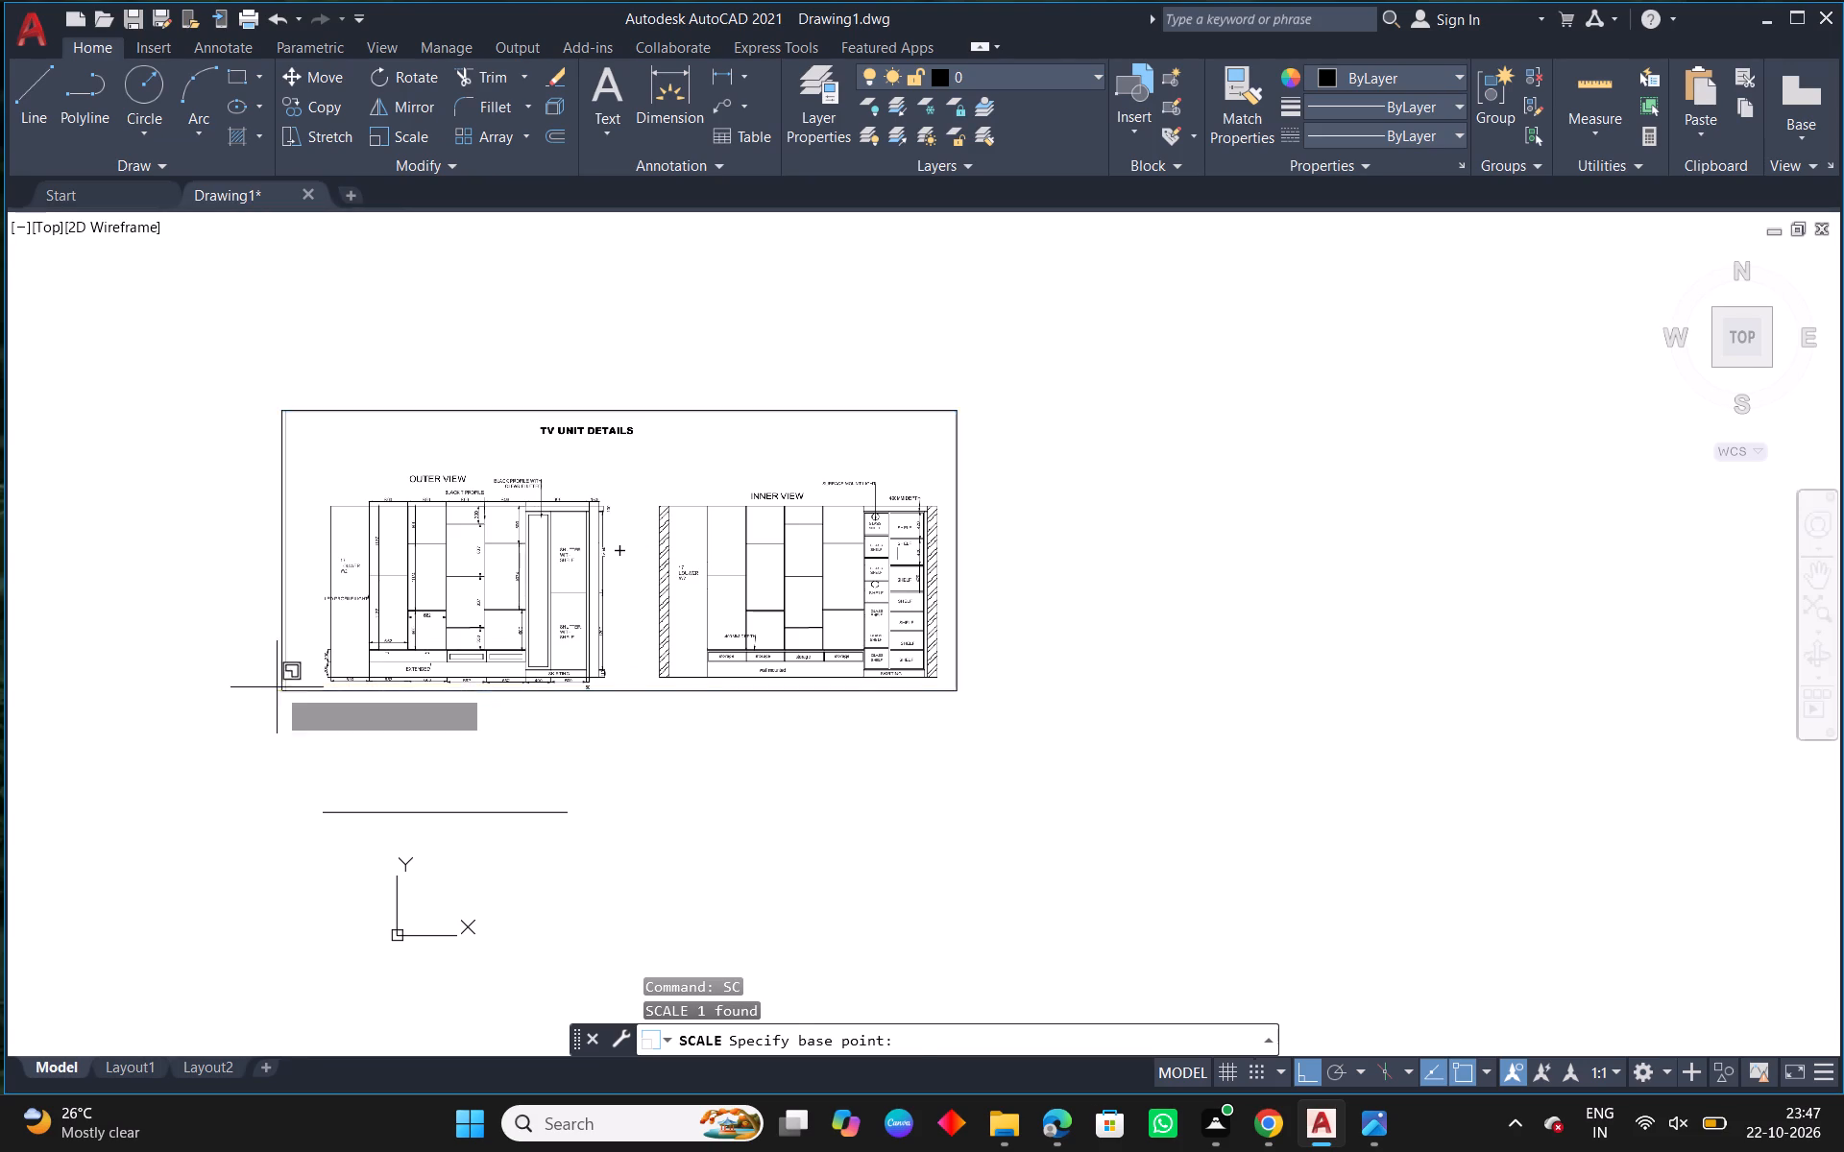
click(405, 632)
key(Escape)
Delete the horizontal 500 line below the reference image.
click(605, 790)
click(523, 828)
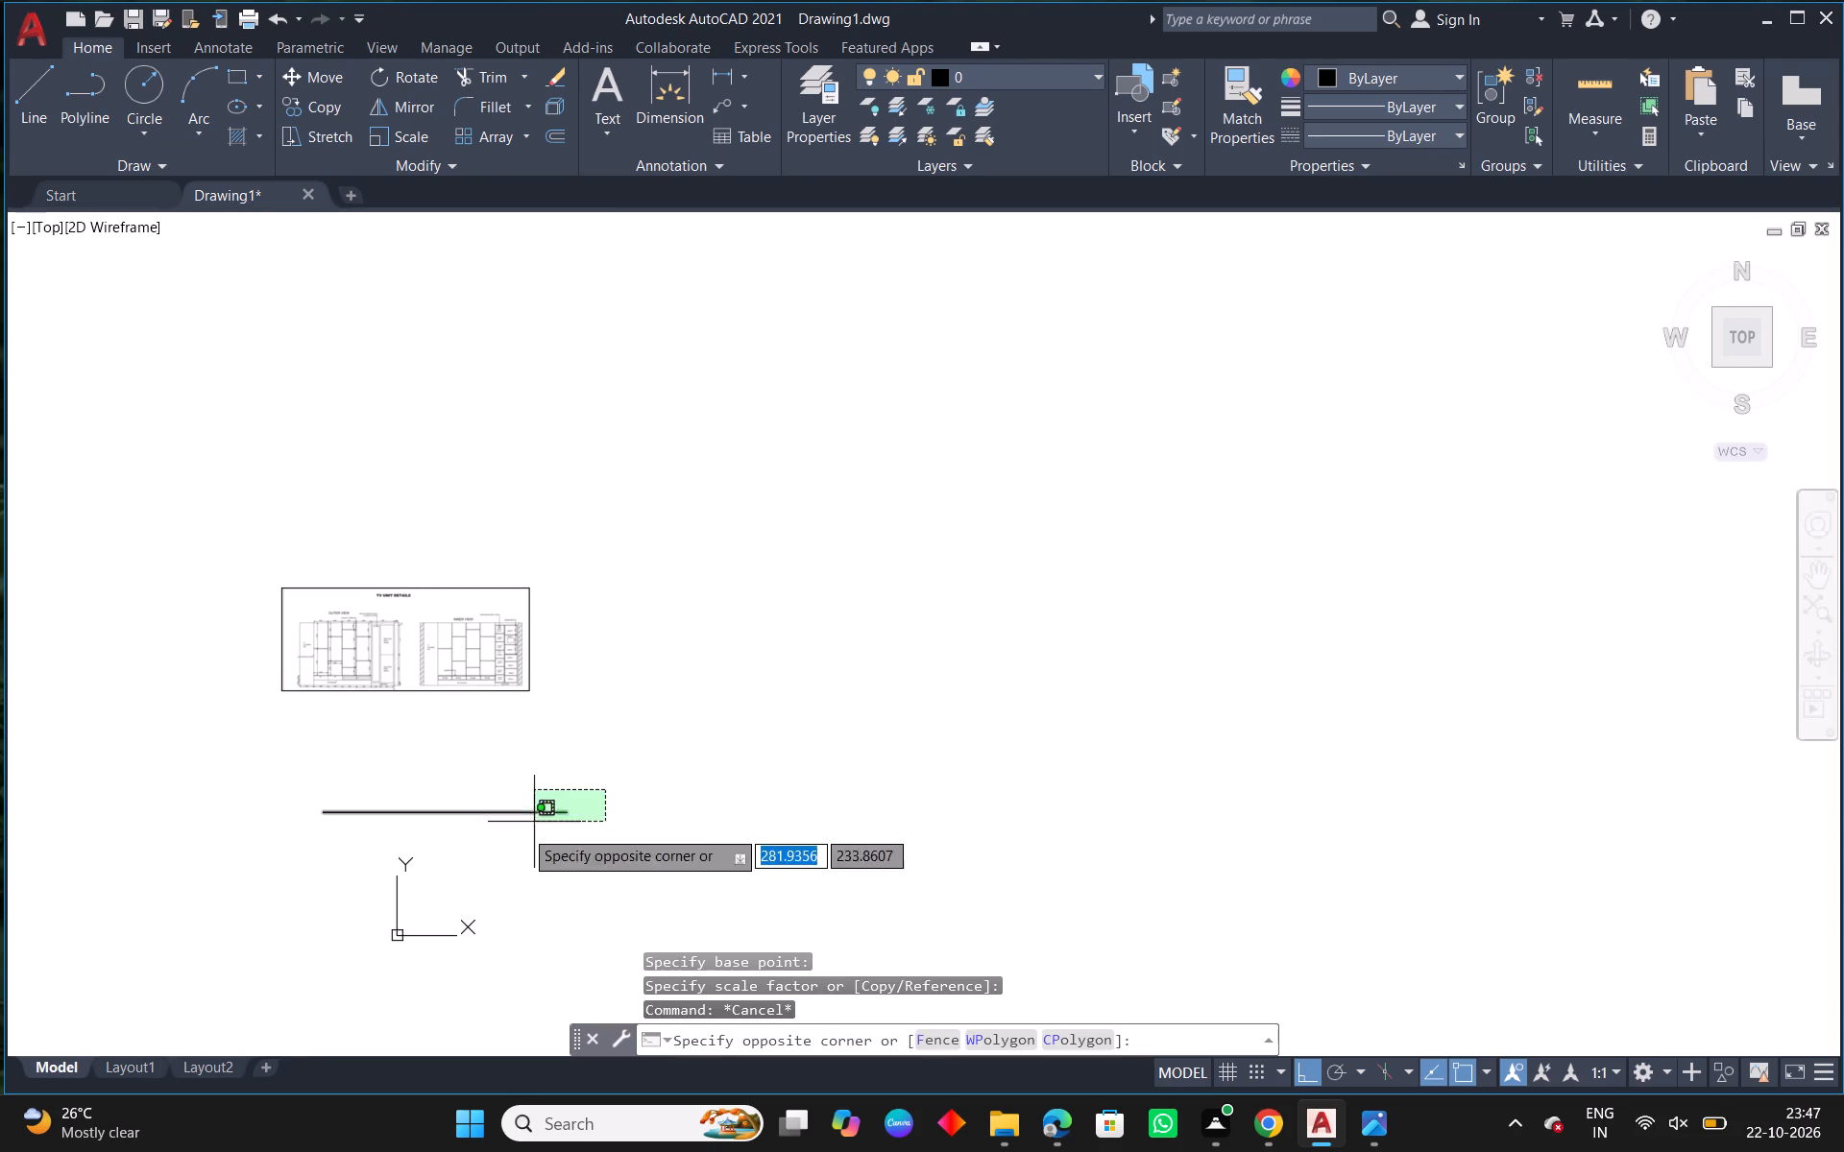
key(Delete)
Draw a horizontal line 500 long, starting in the empty space left of the image and running toward the OUTER VIEW.
scroll(547, 672, up, 3)
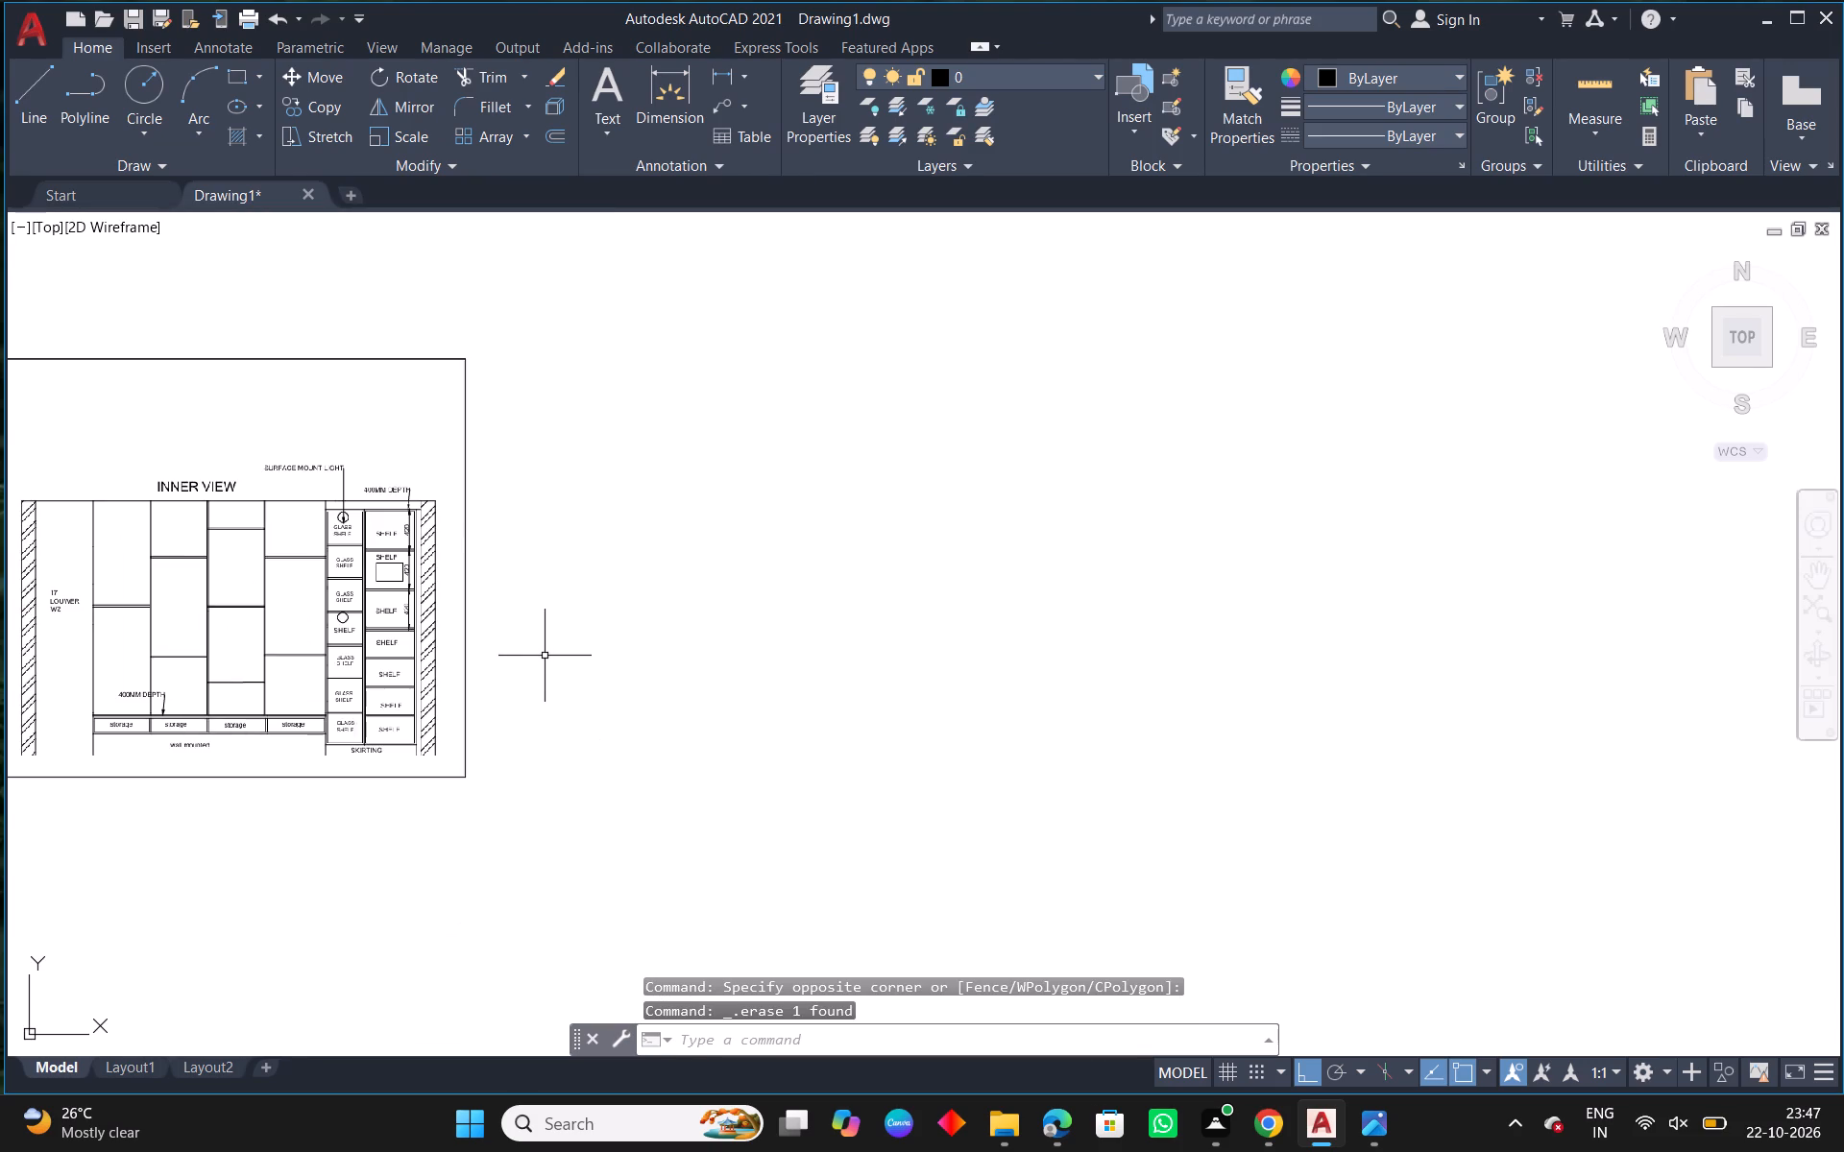
middle_drag(533, 678, 1191, 713)
scroll(184, 708, up, 5)
scroll(188, 708, down, 2)
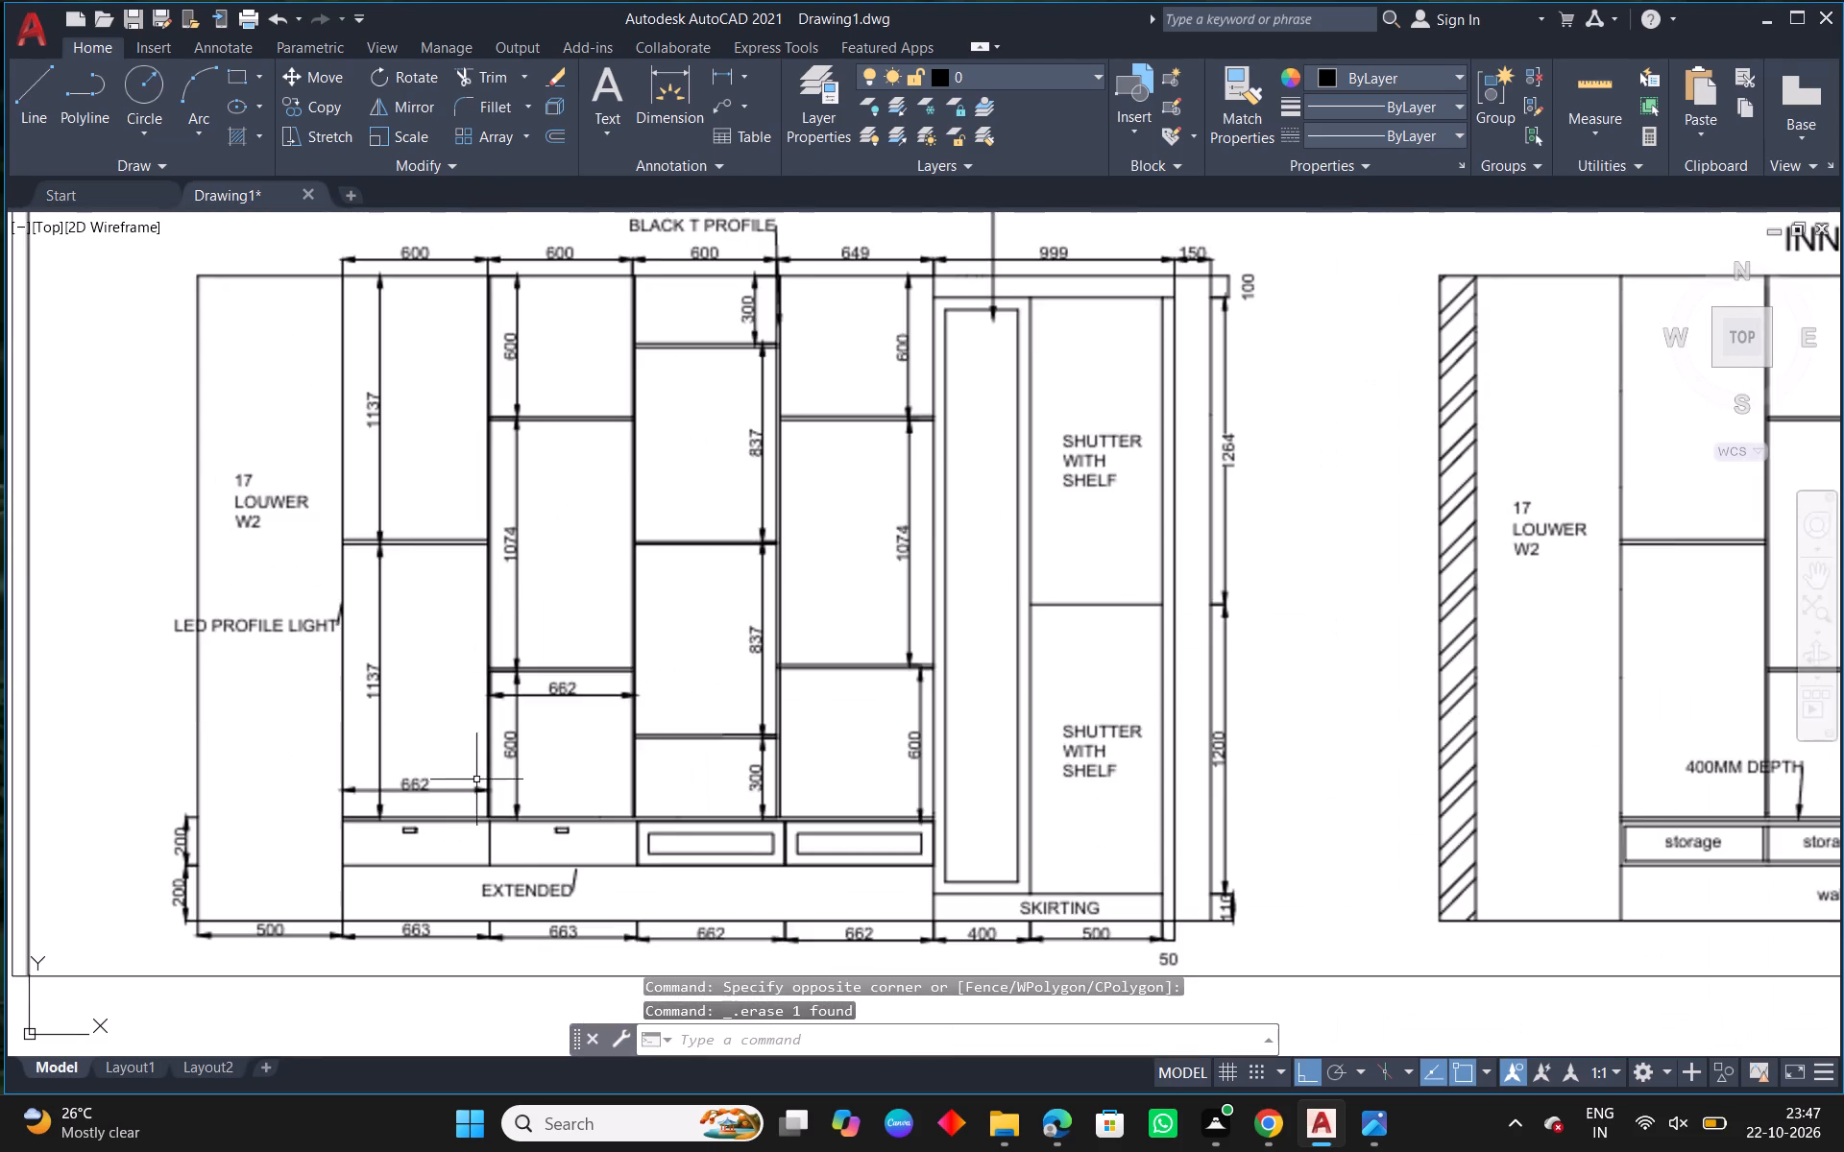
scroll(477, 780, down, 1)
middle_drag(814, 946, 621, 938)
middle_drag(614, 934, 1104, 795)
scroll(1078, 794, down, 1)
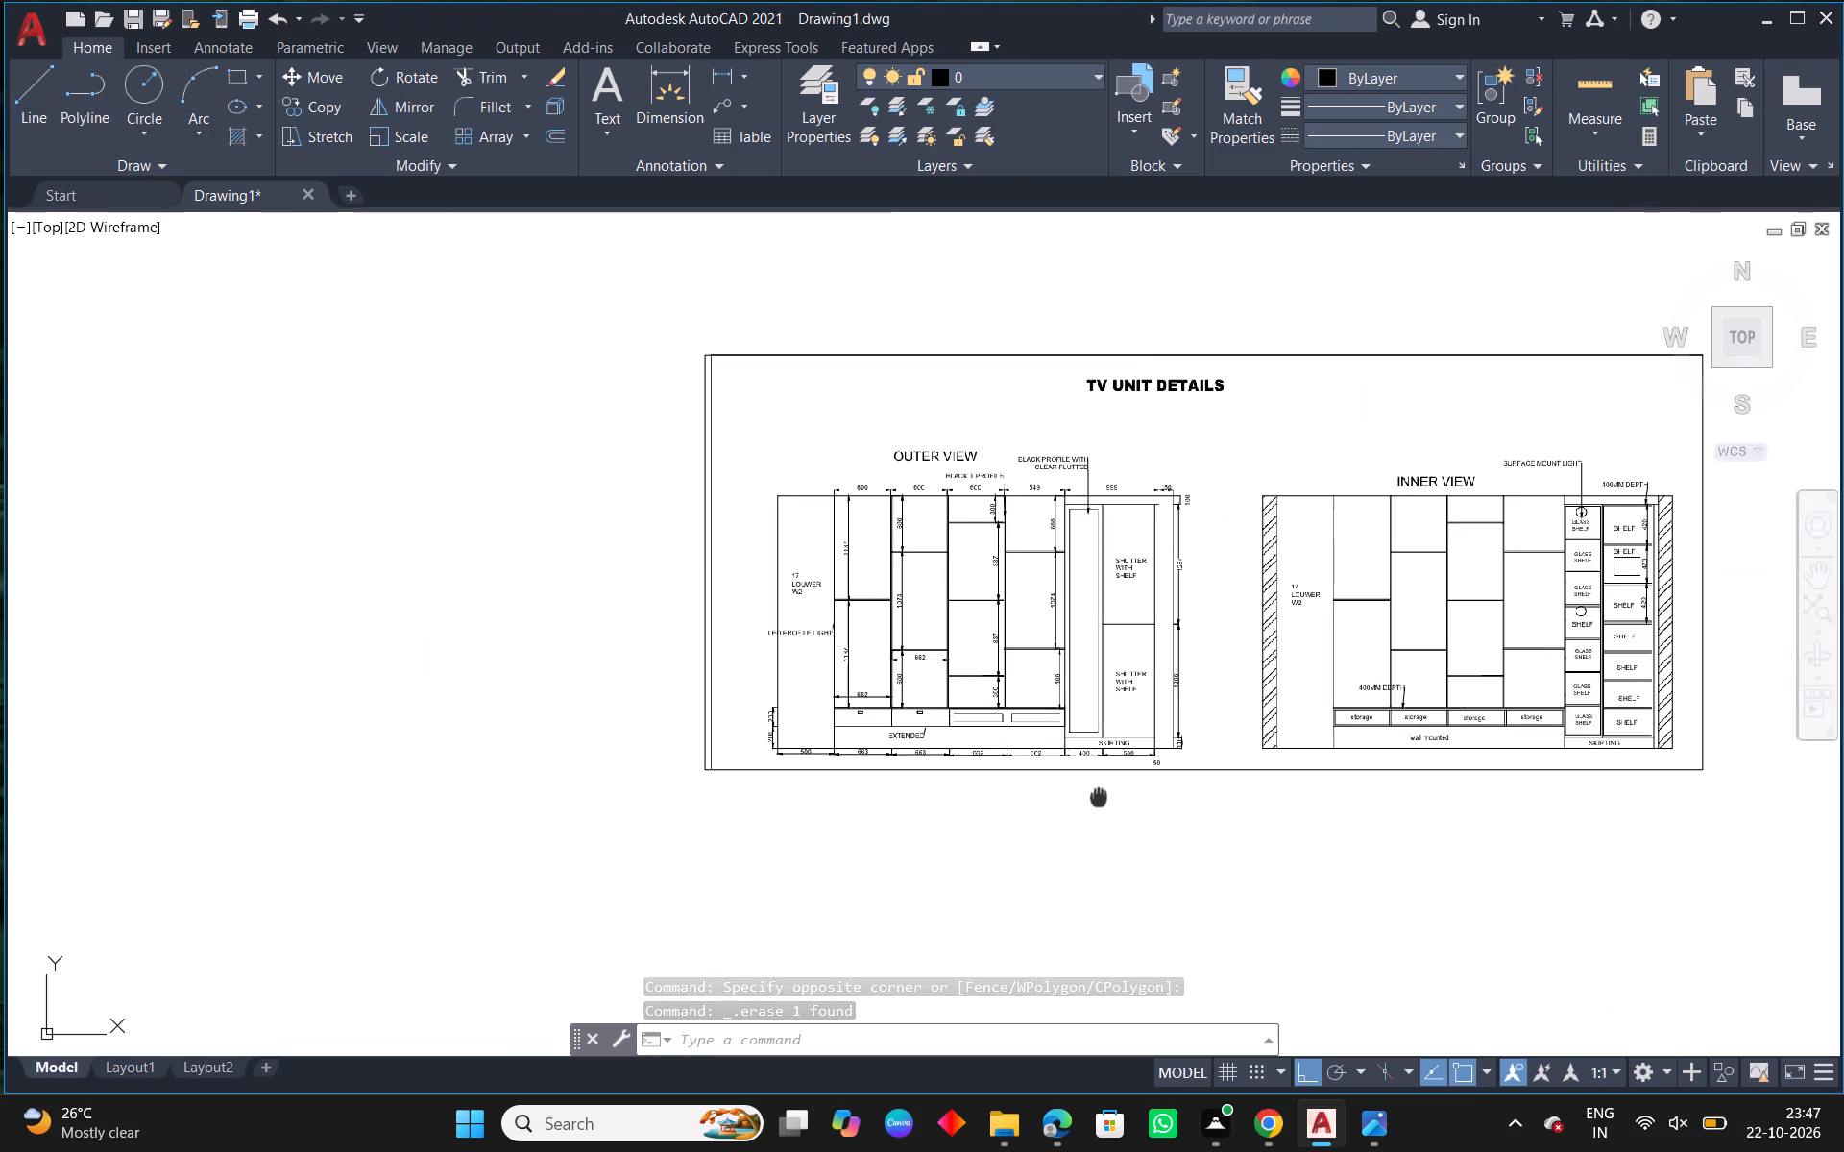
middle_drag(1104, 795, 1105, 795)
middle_drag(285, 807, 405, 813)
text(l)
key(space)
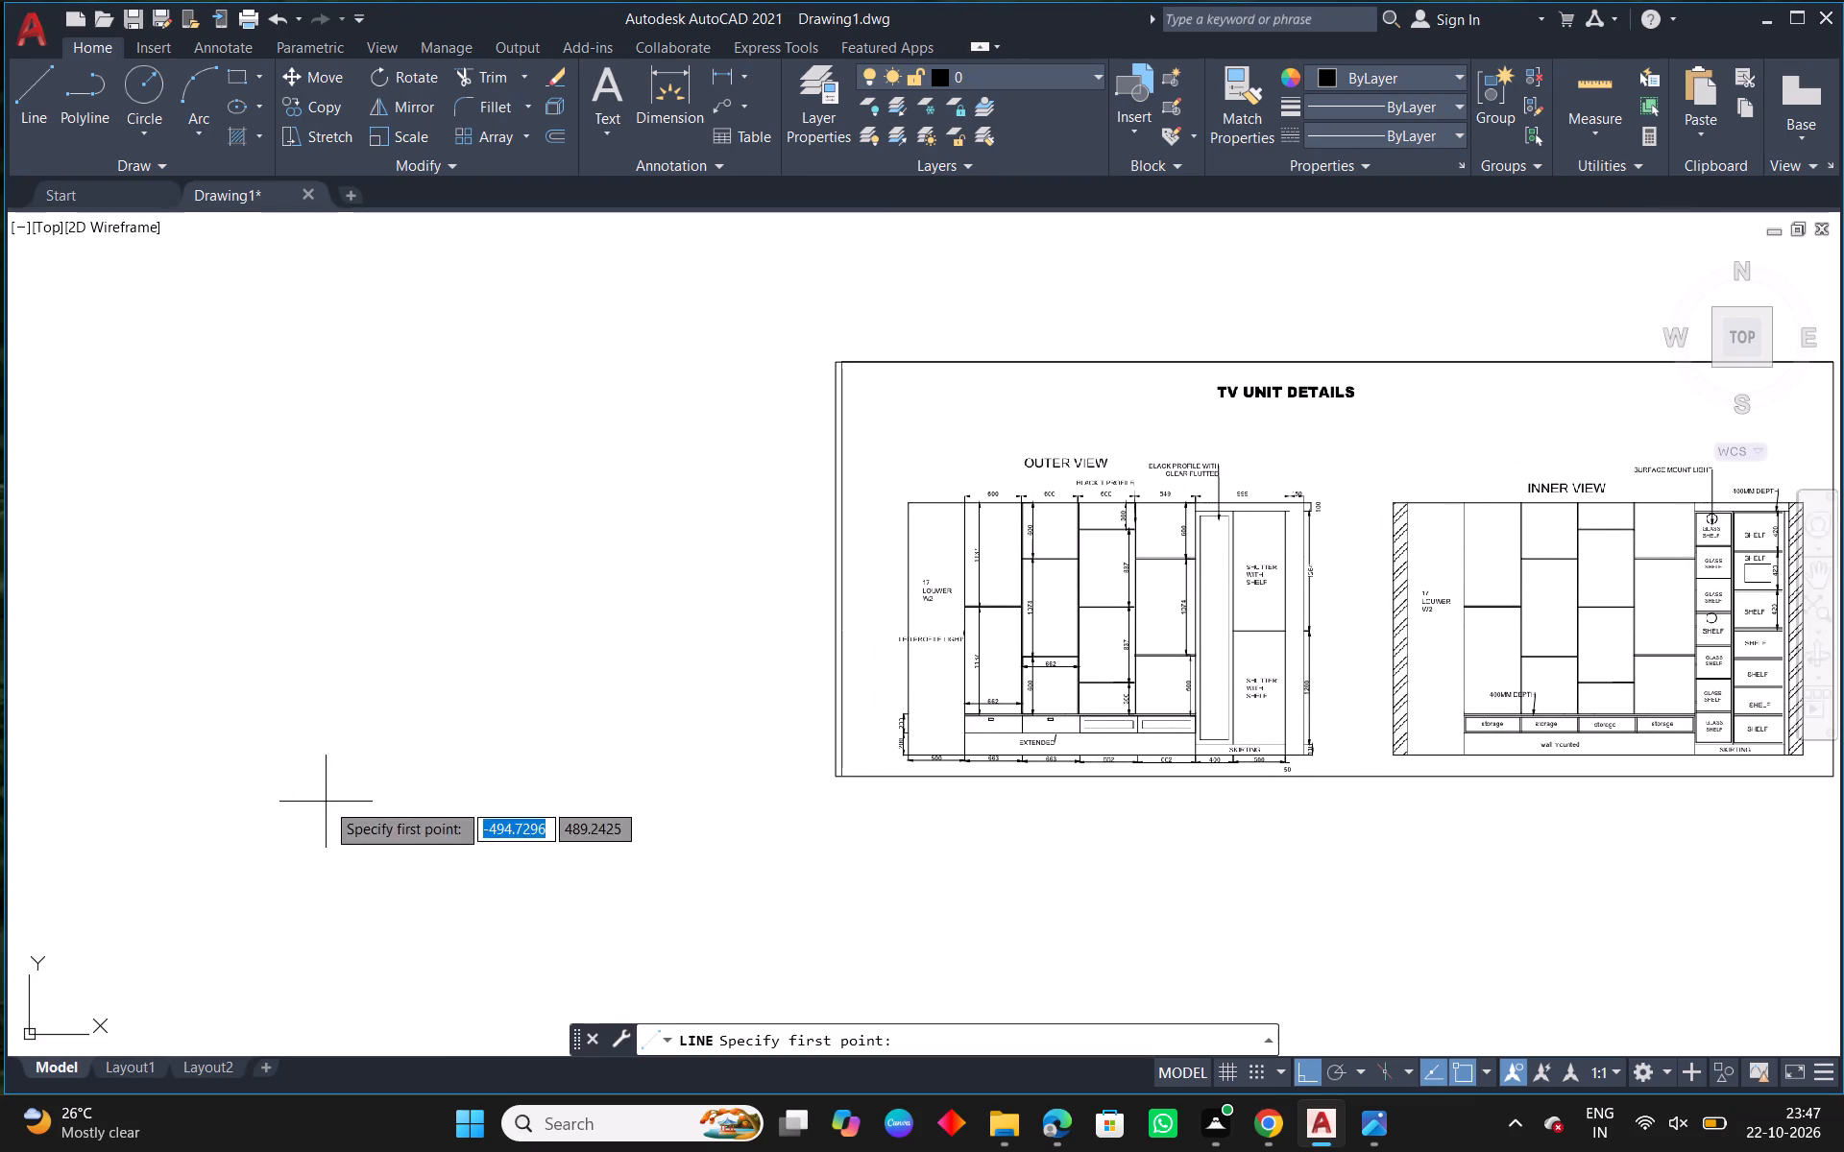
click(182, 758)
text(500)
key(Return)
scroll(972, 595, down, 2)
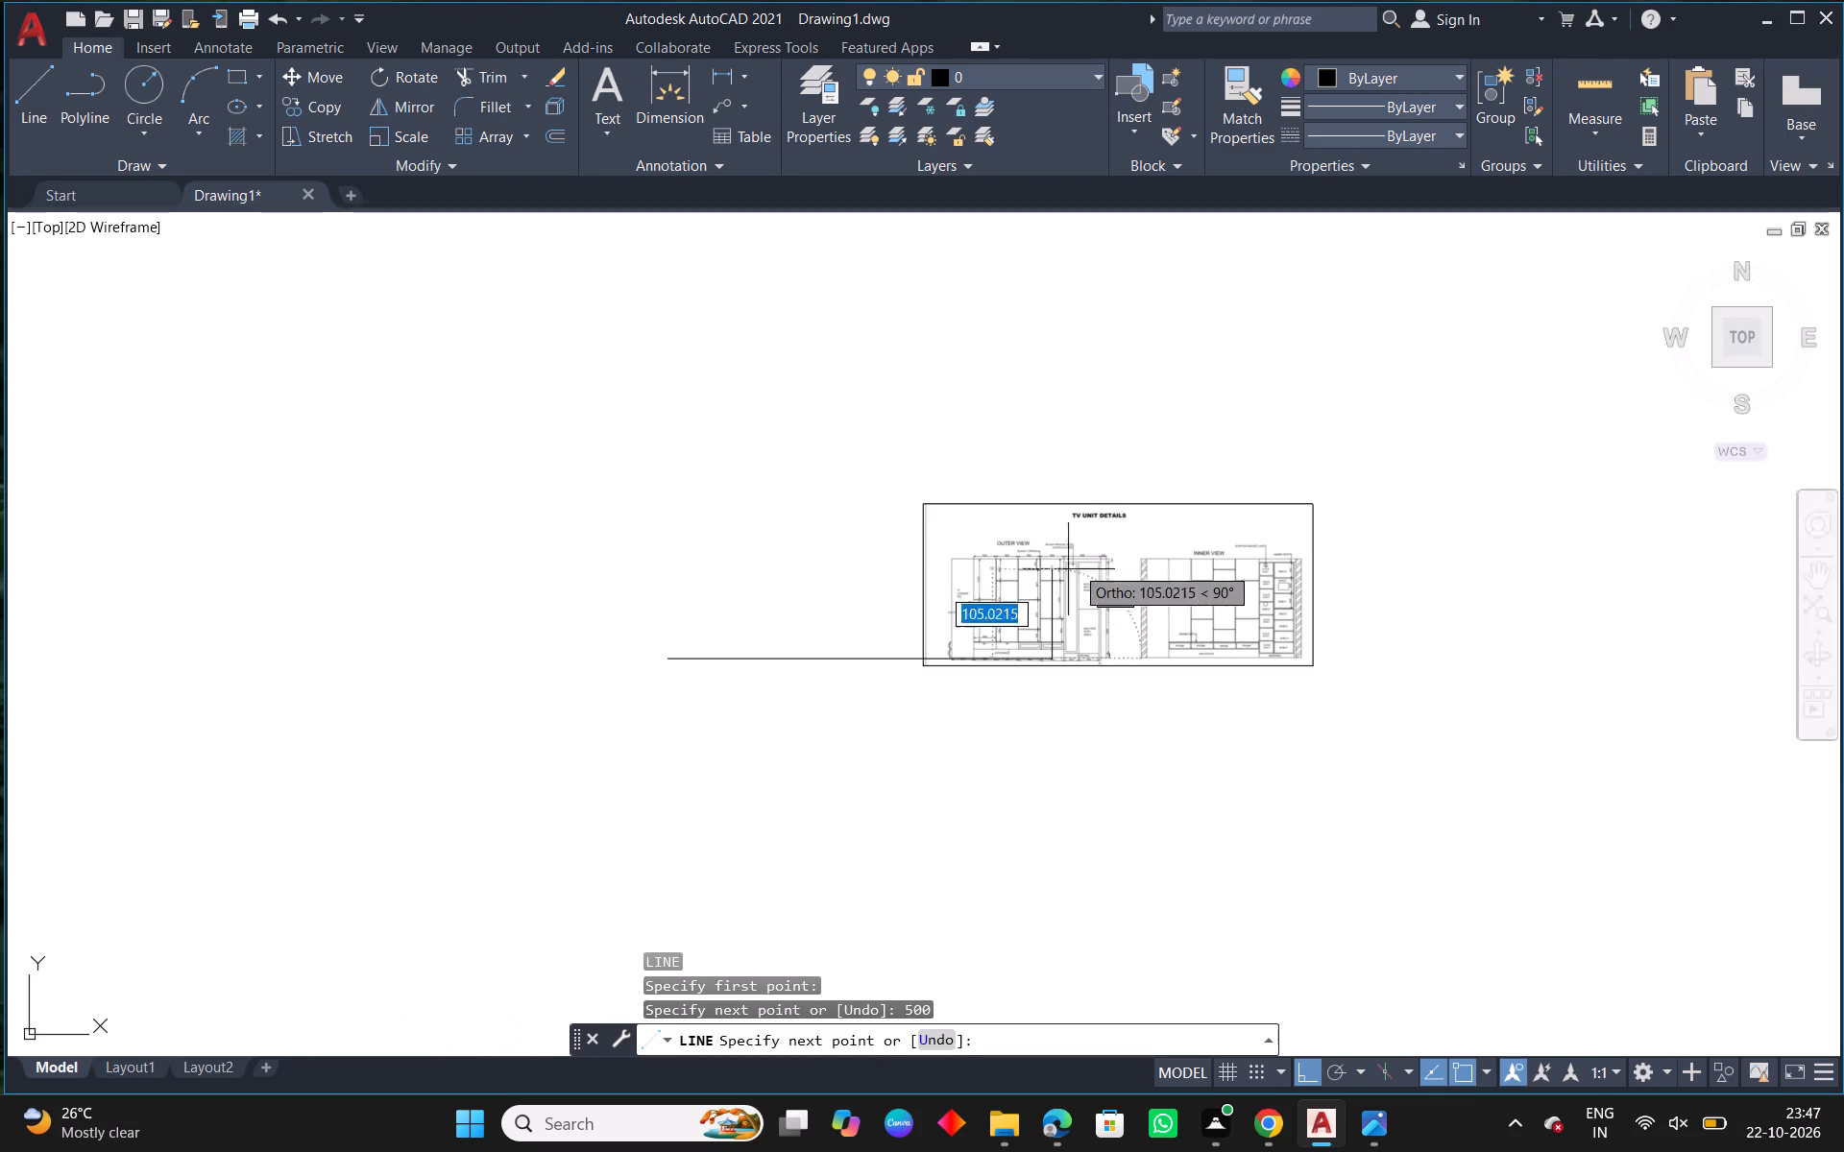
middle_drag(1112, 539, 1012, 712)
key(Escape)
Move the reference image horizontally about 572 away from the 500 line so the two no longer overlap.
drag(1239, 588, 1241, 596)
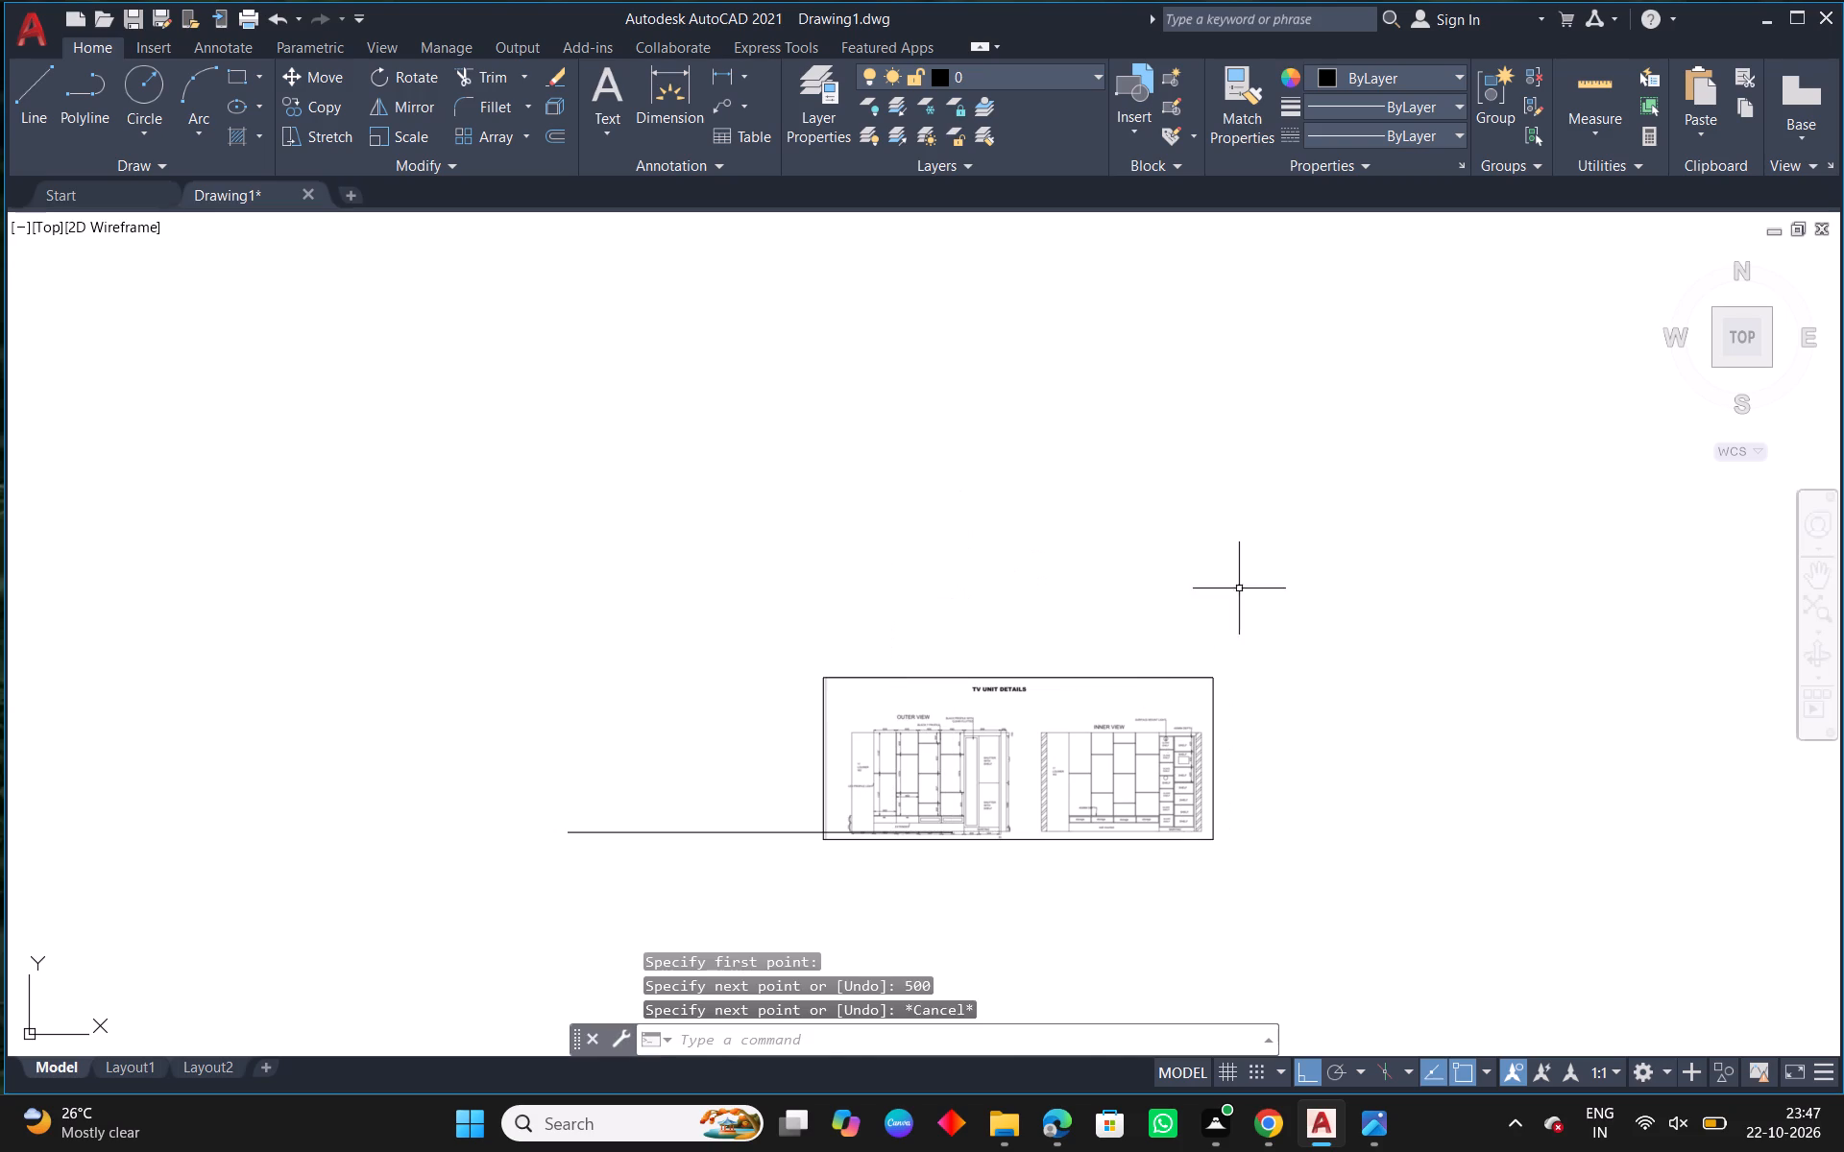
drag(1241, 596, 1197, 709)
click(1122, 795)
text(m)
key(space)
click(1122, 795)
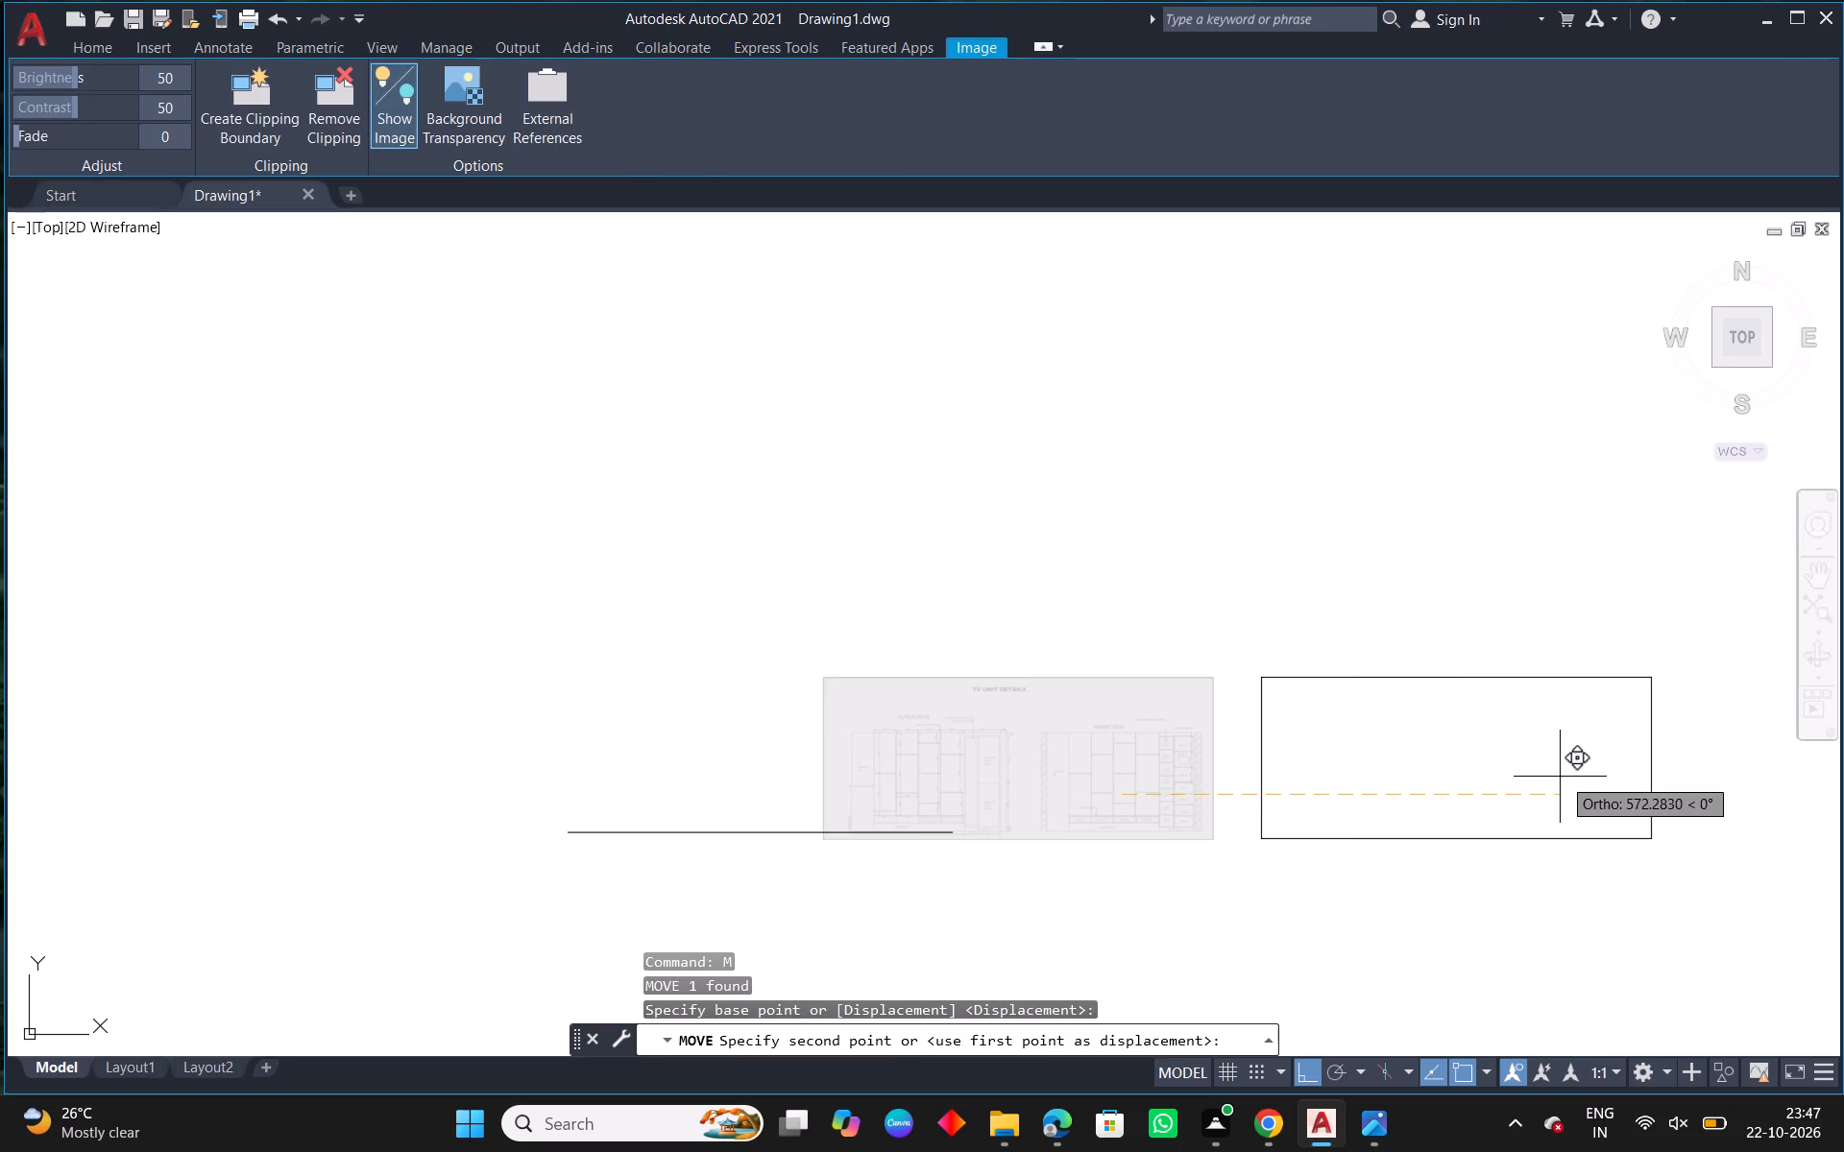
click(1560, 777)
key(Escape)
Scale the reference image up from its lower-left corner to about three times its size.
middle_drag(1428, 785, 766, 768)
drag(1063, 509, 1011, 668)
click(934, 823)
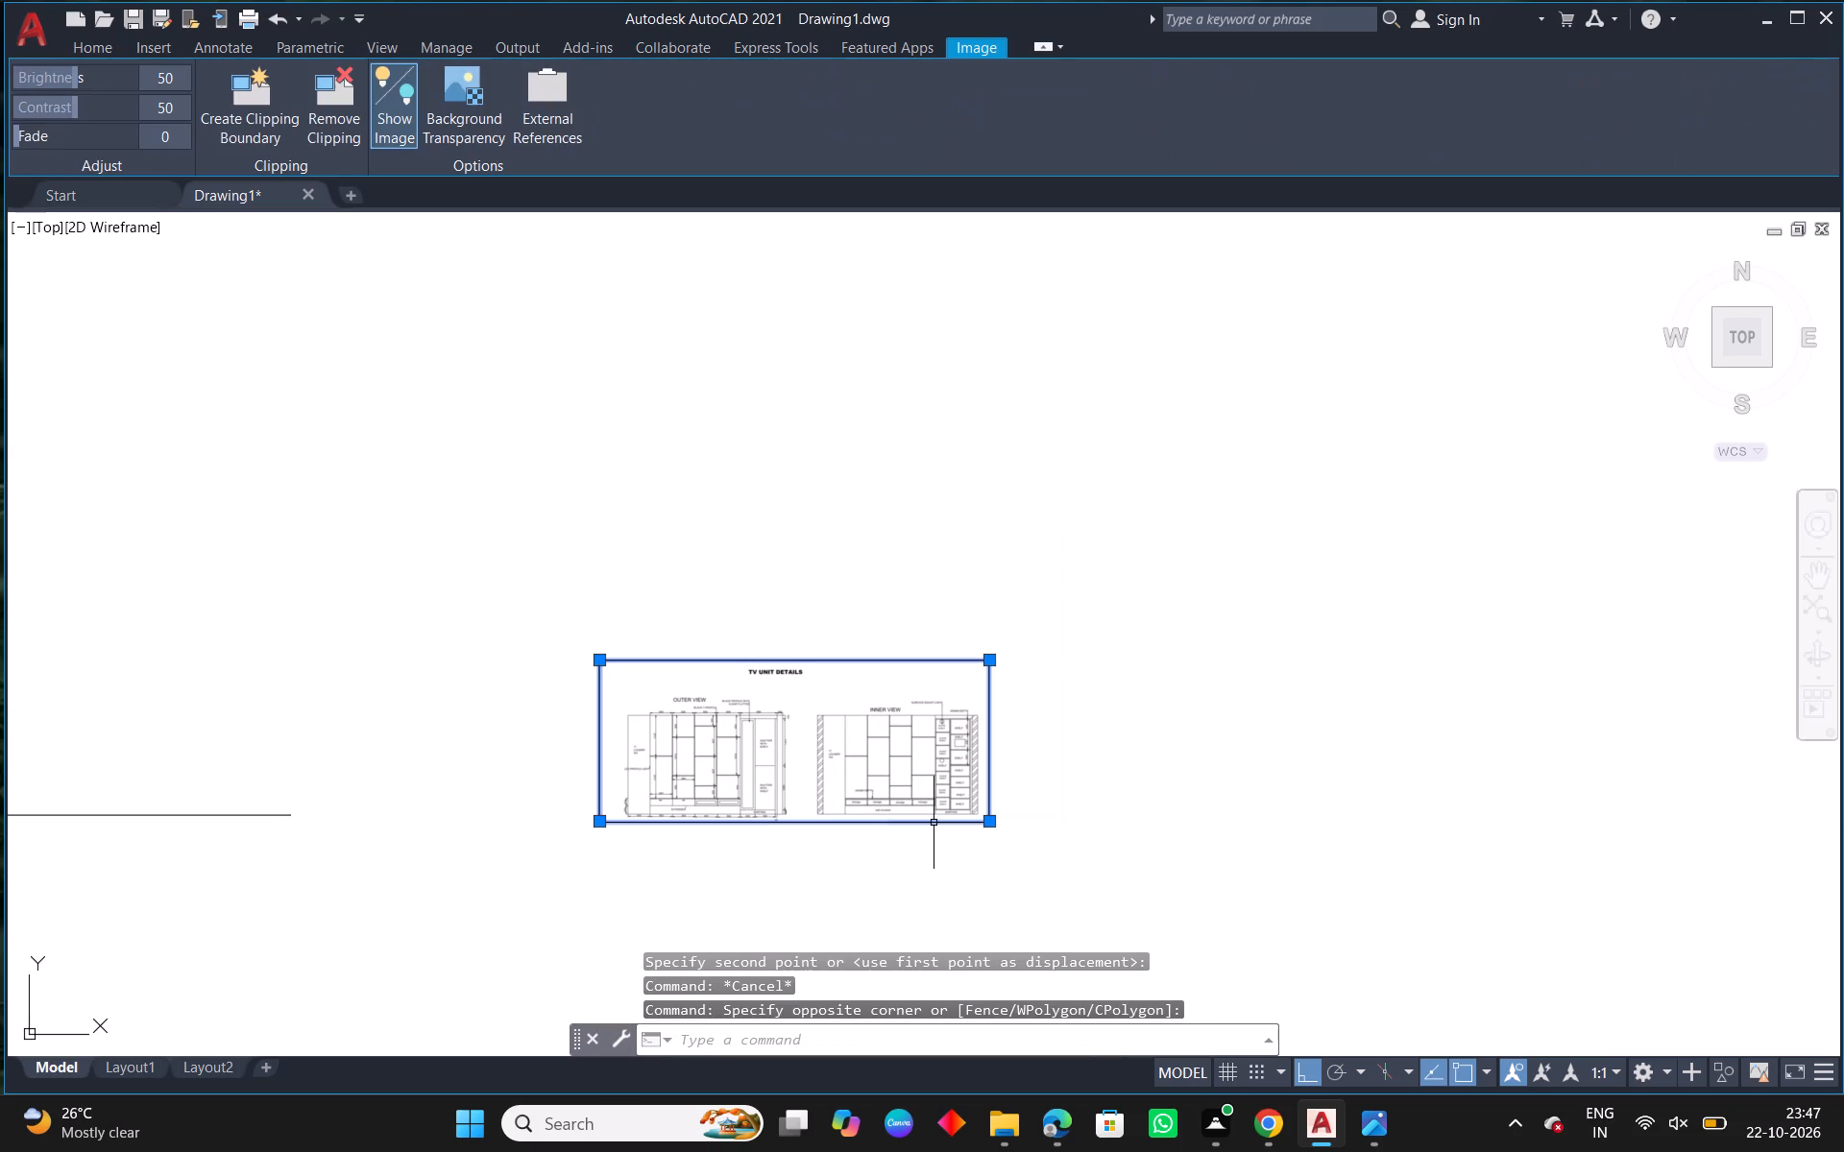
text(sc)
key(space)
click(585, 816)
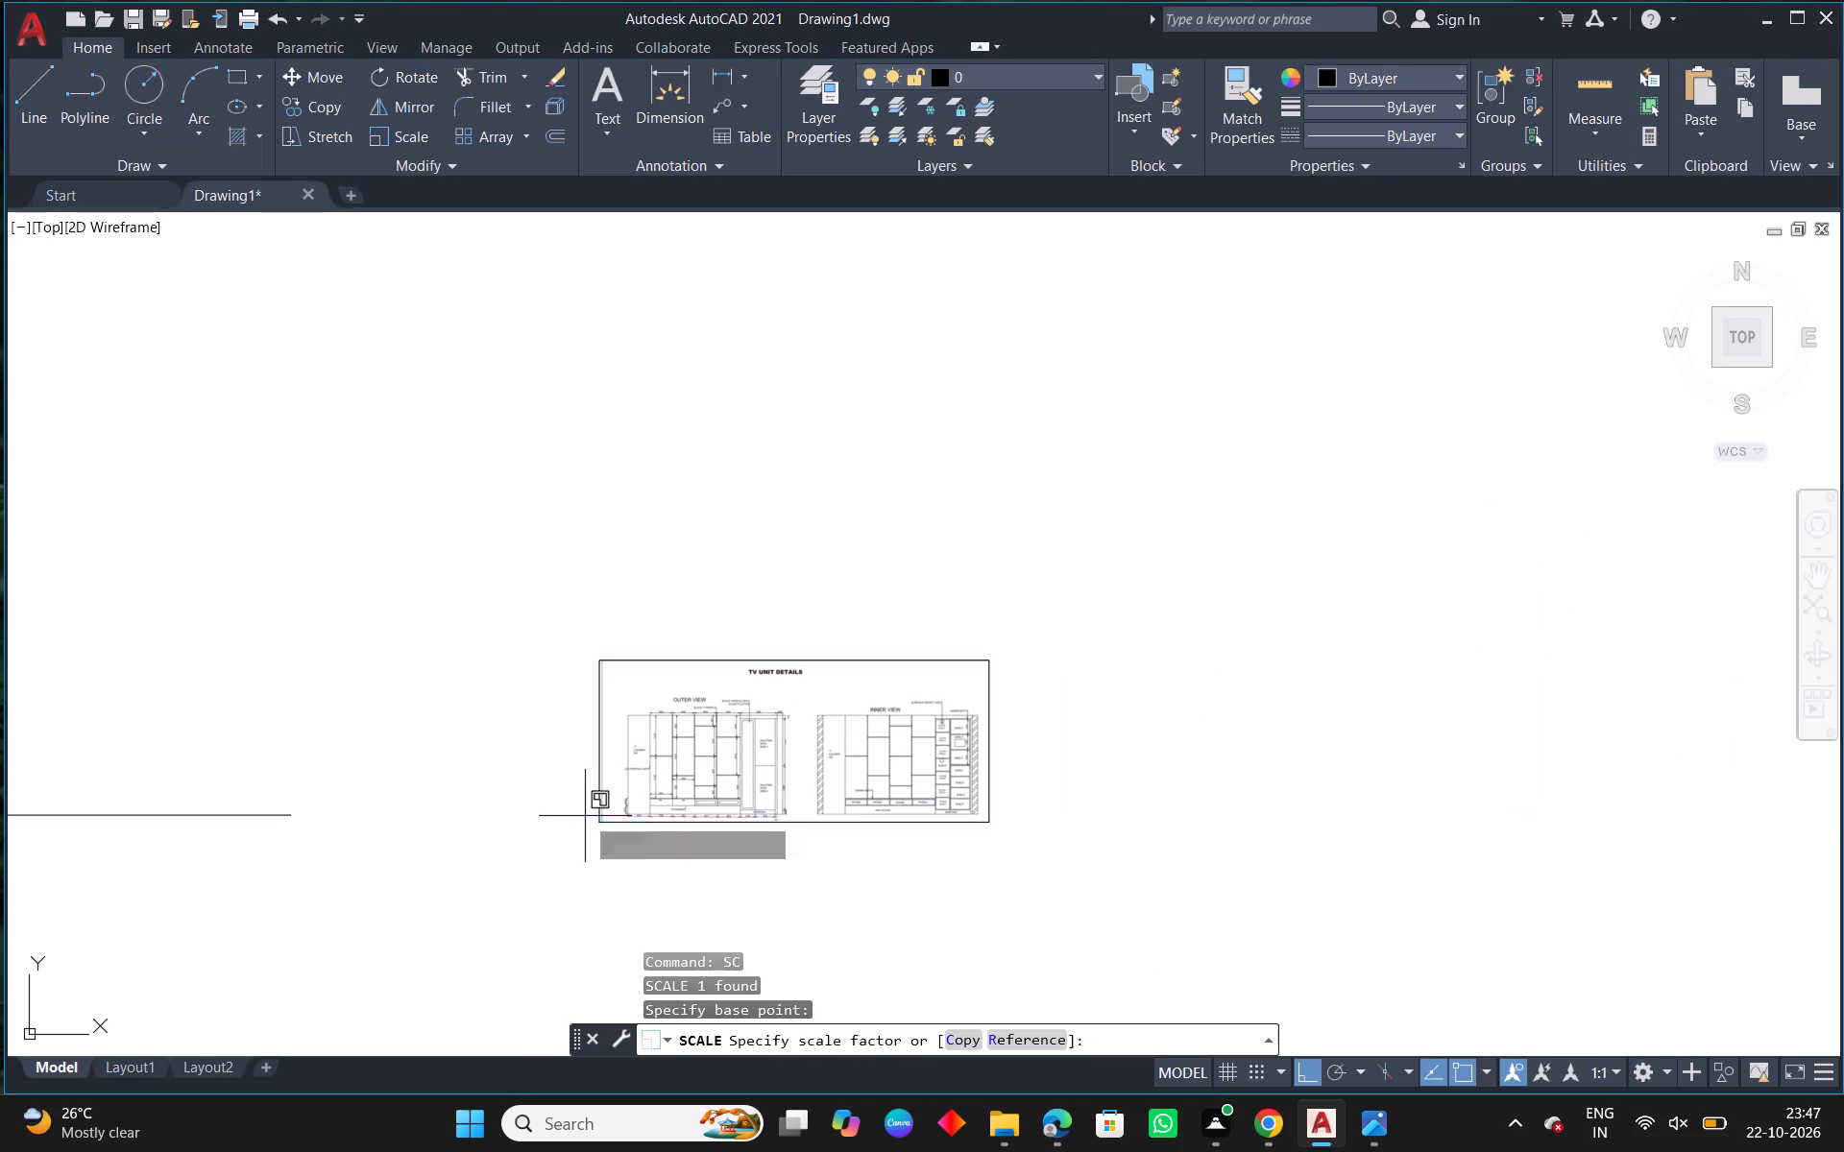
click(1147, 625)
Examine the dimensions at the lower-left part of the OUTER VIEW in the reference image.
middle_drag(797, 720, 1155, 676)
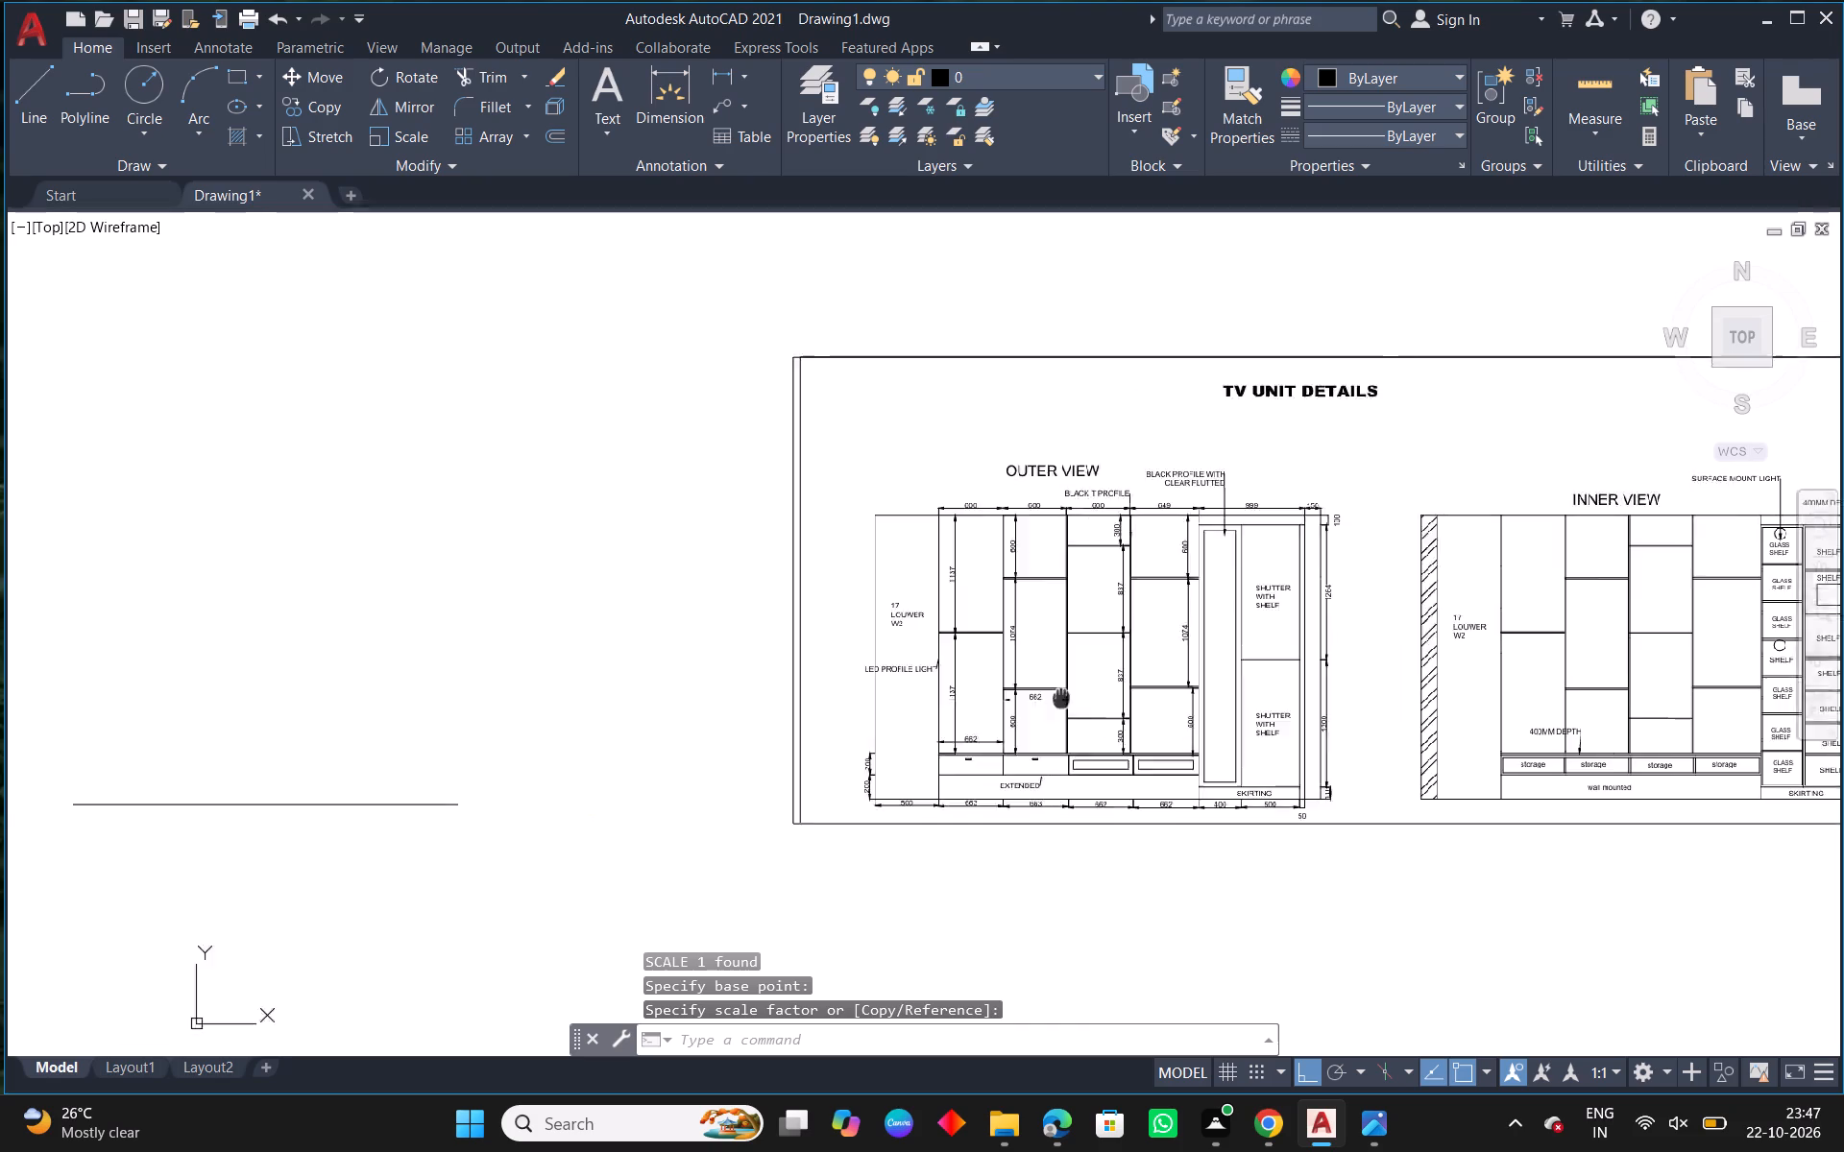
middle_drag(1155, 676, 1159, 674)
scroll(1054, 787, up, 2)
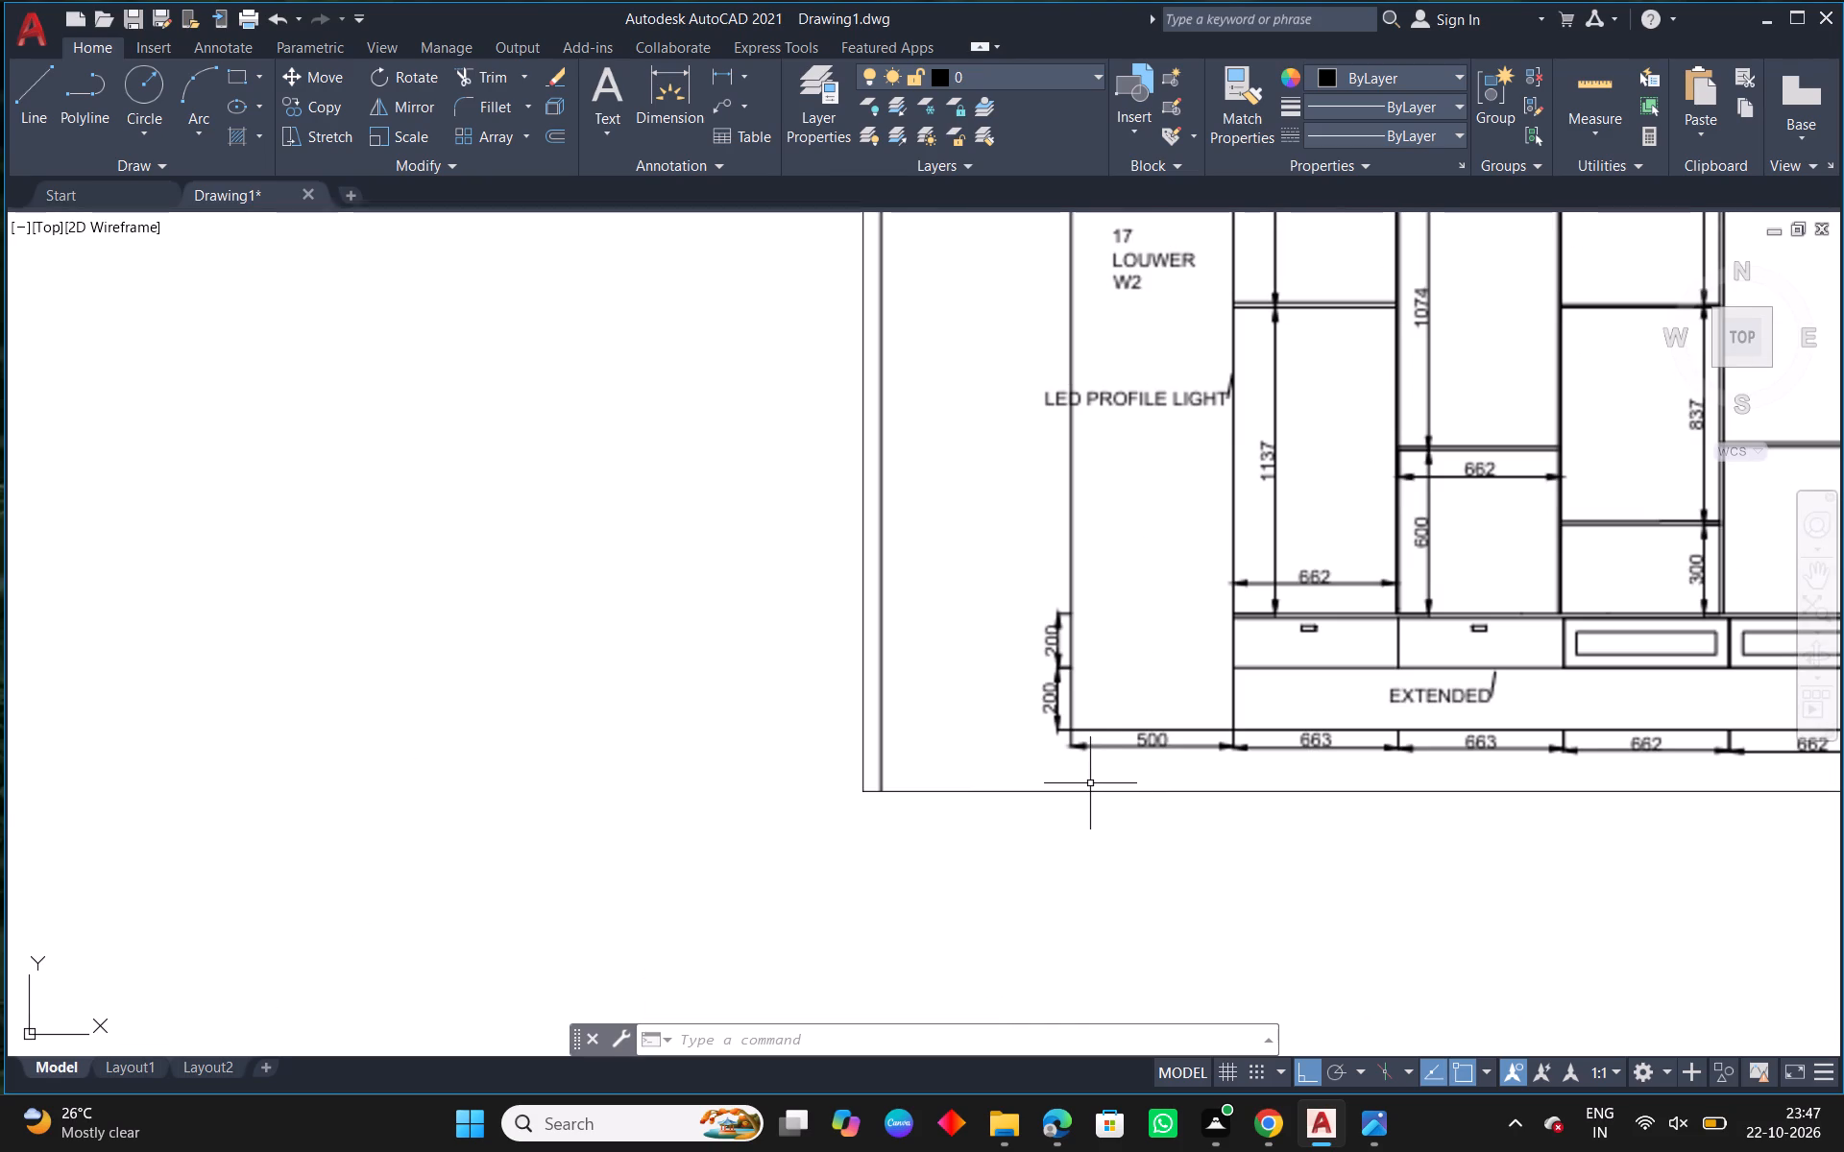
scroll(1079, 616, down, 1)
middle_drag(1208, 588, 1192, 710)
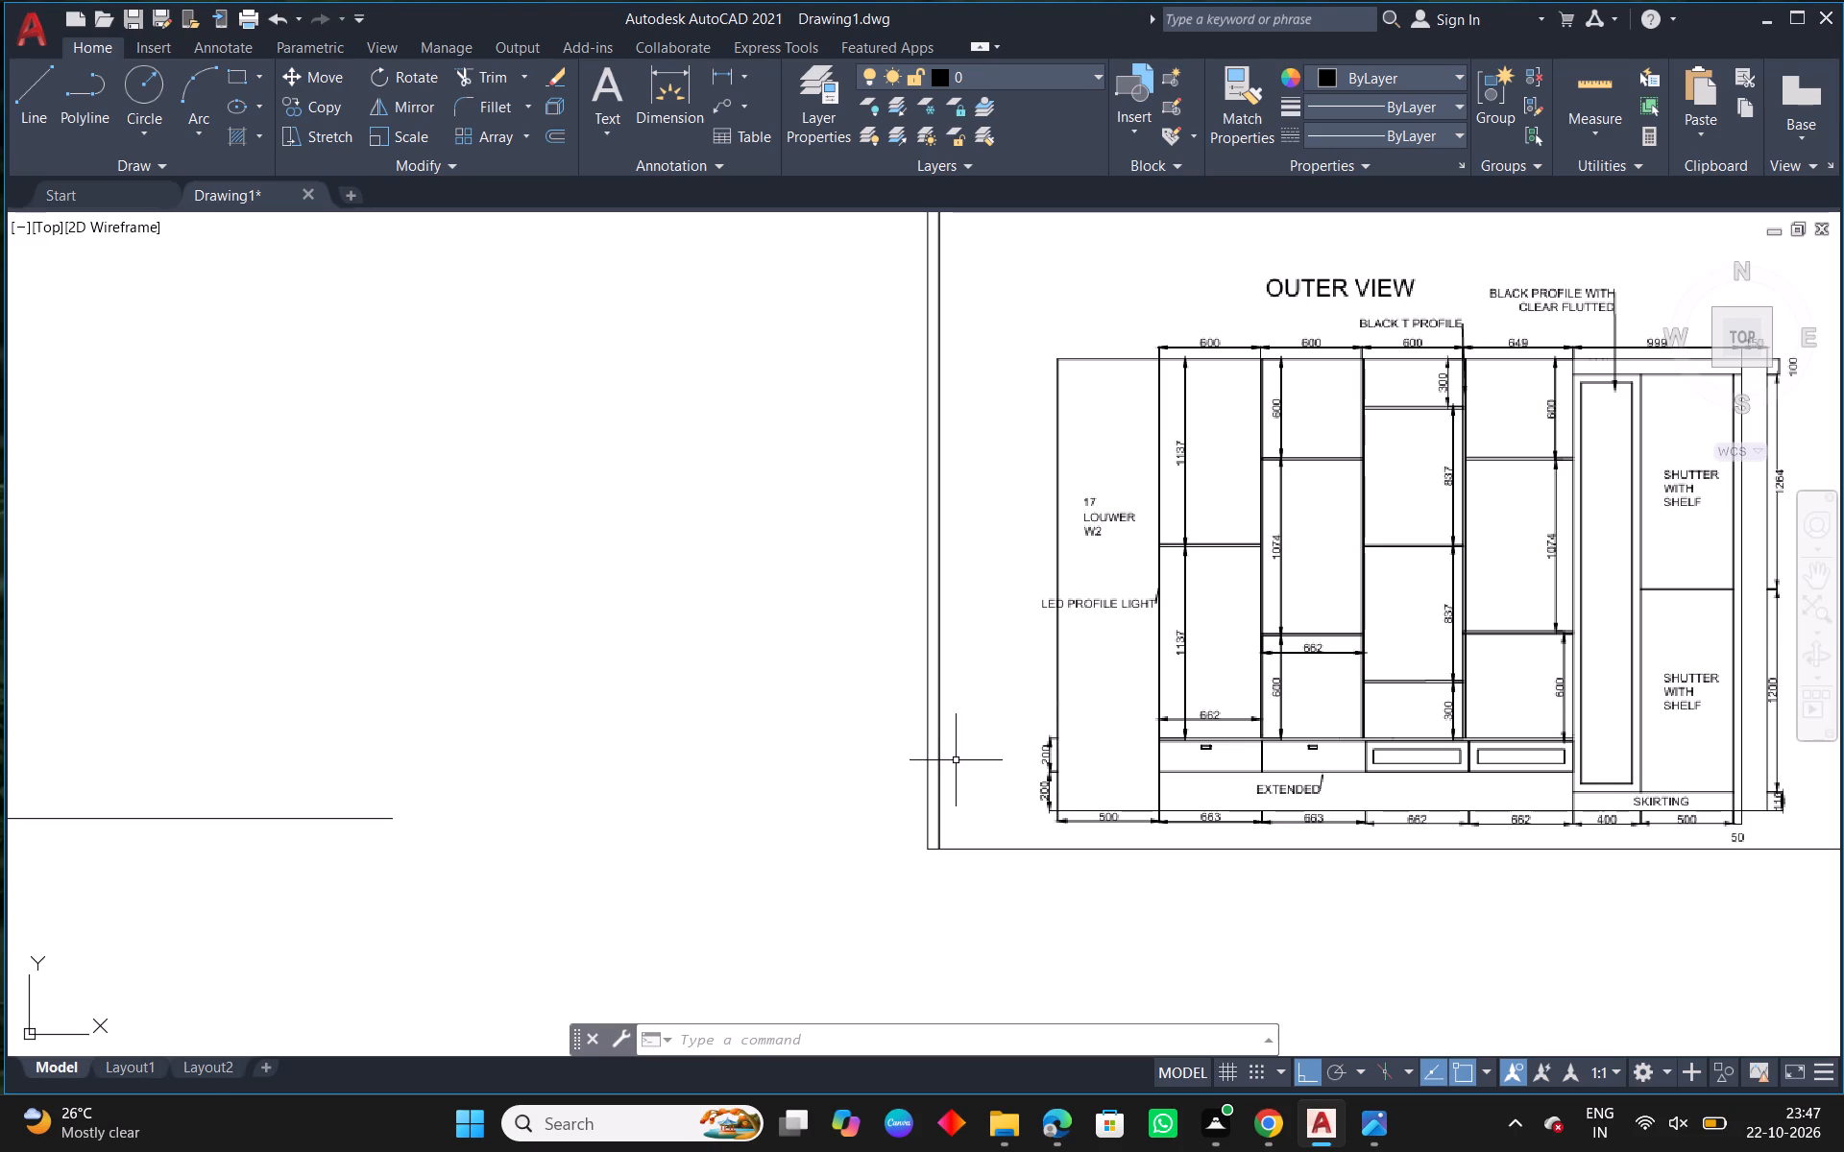
scroll(1170, 779, up, 3)
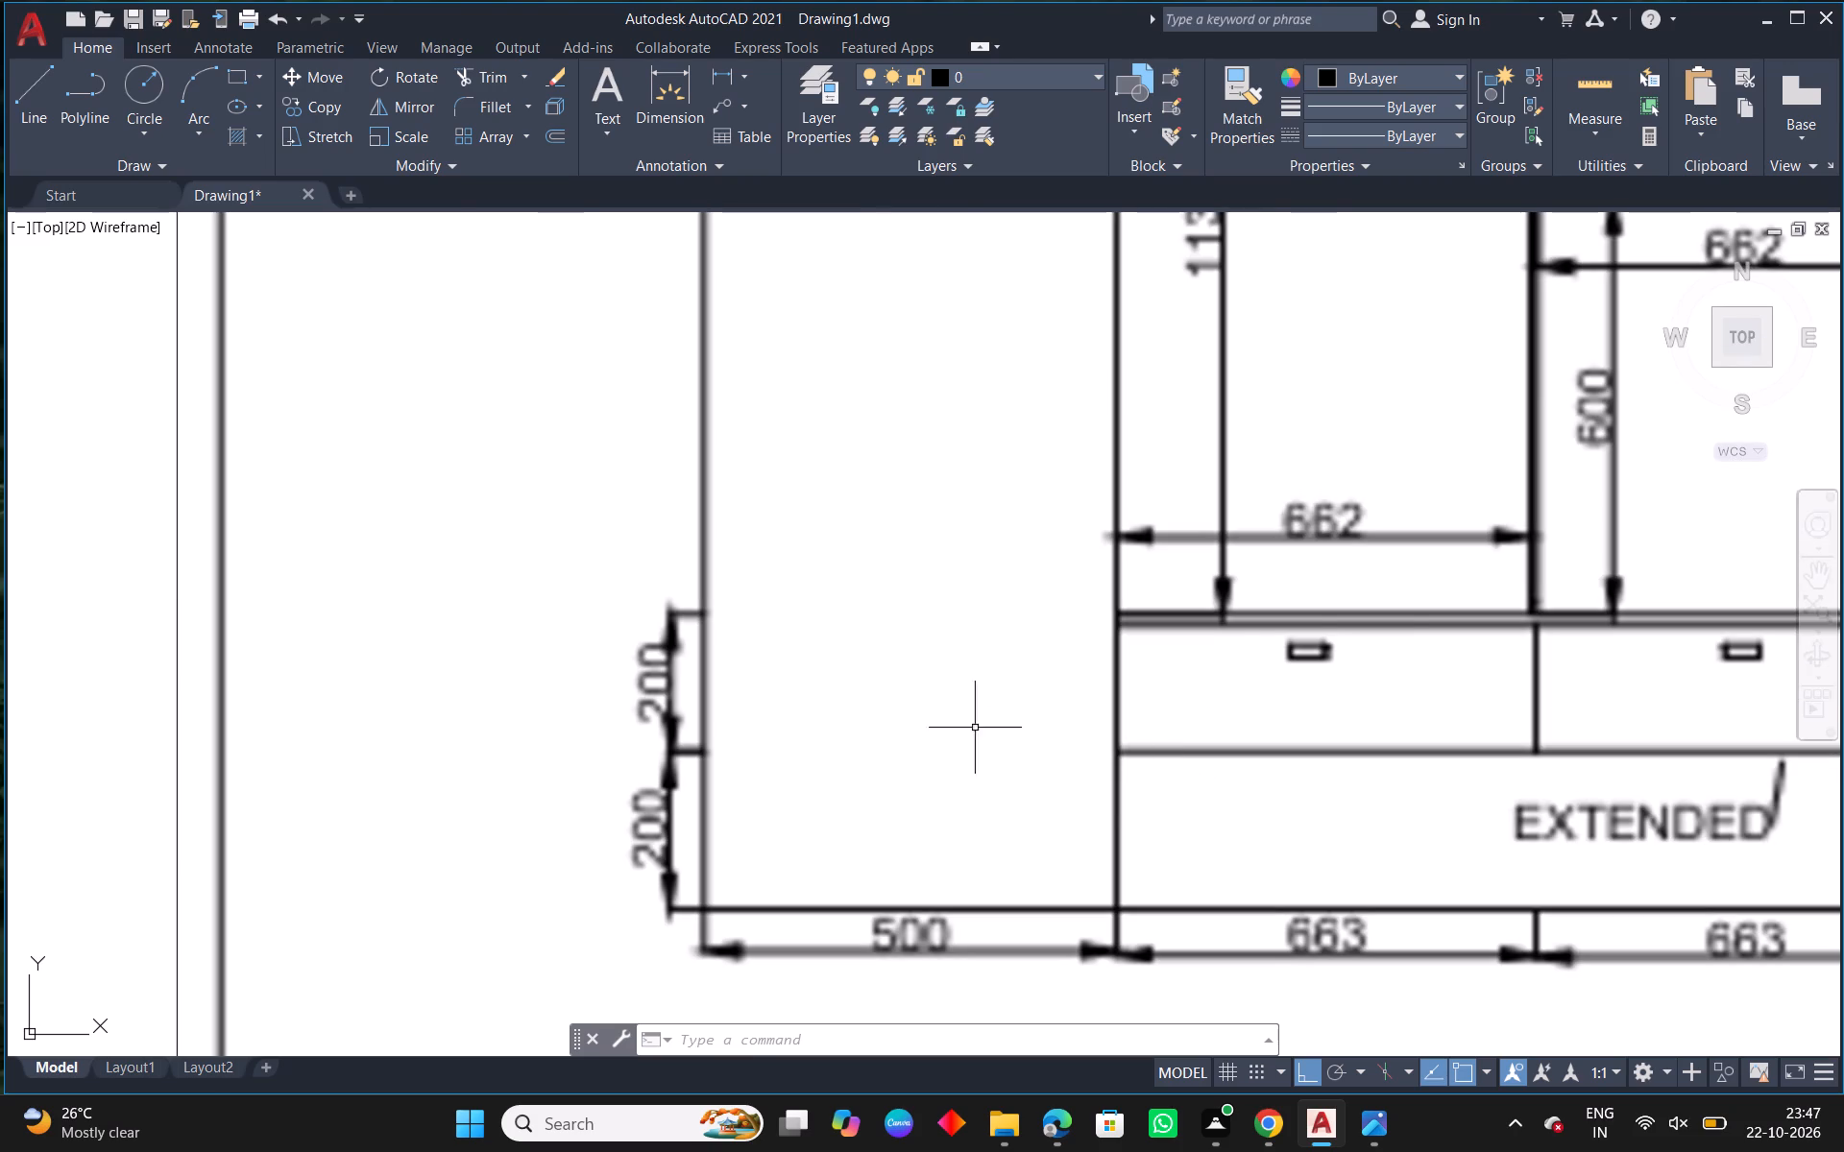
scroll(830, 684, down, 4)
middle_drag(661, 712, 1256, 684)
scroll(1256, 684, down, 1)
middle_drag(434, 763, 521, 761)
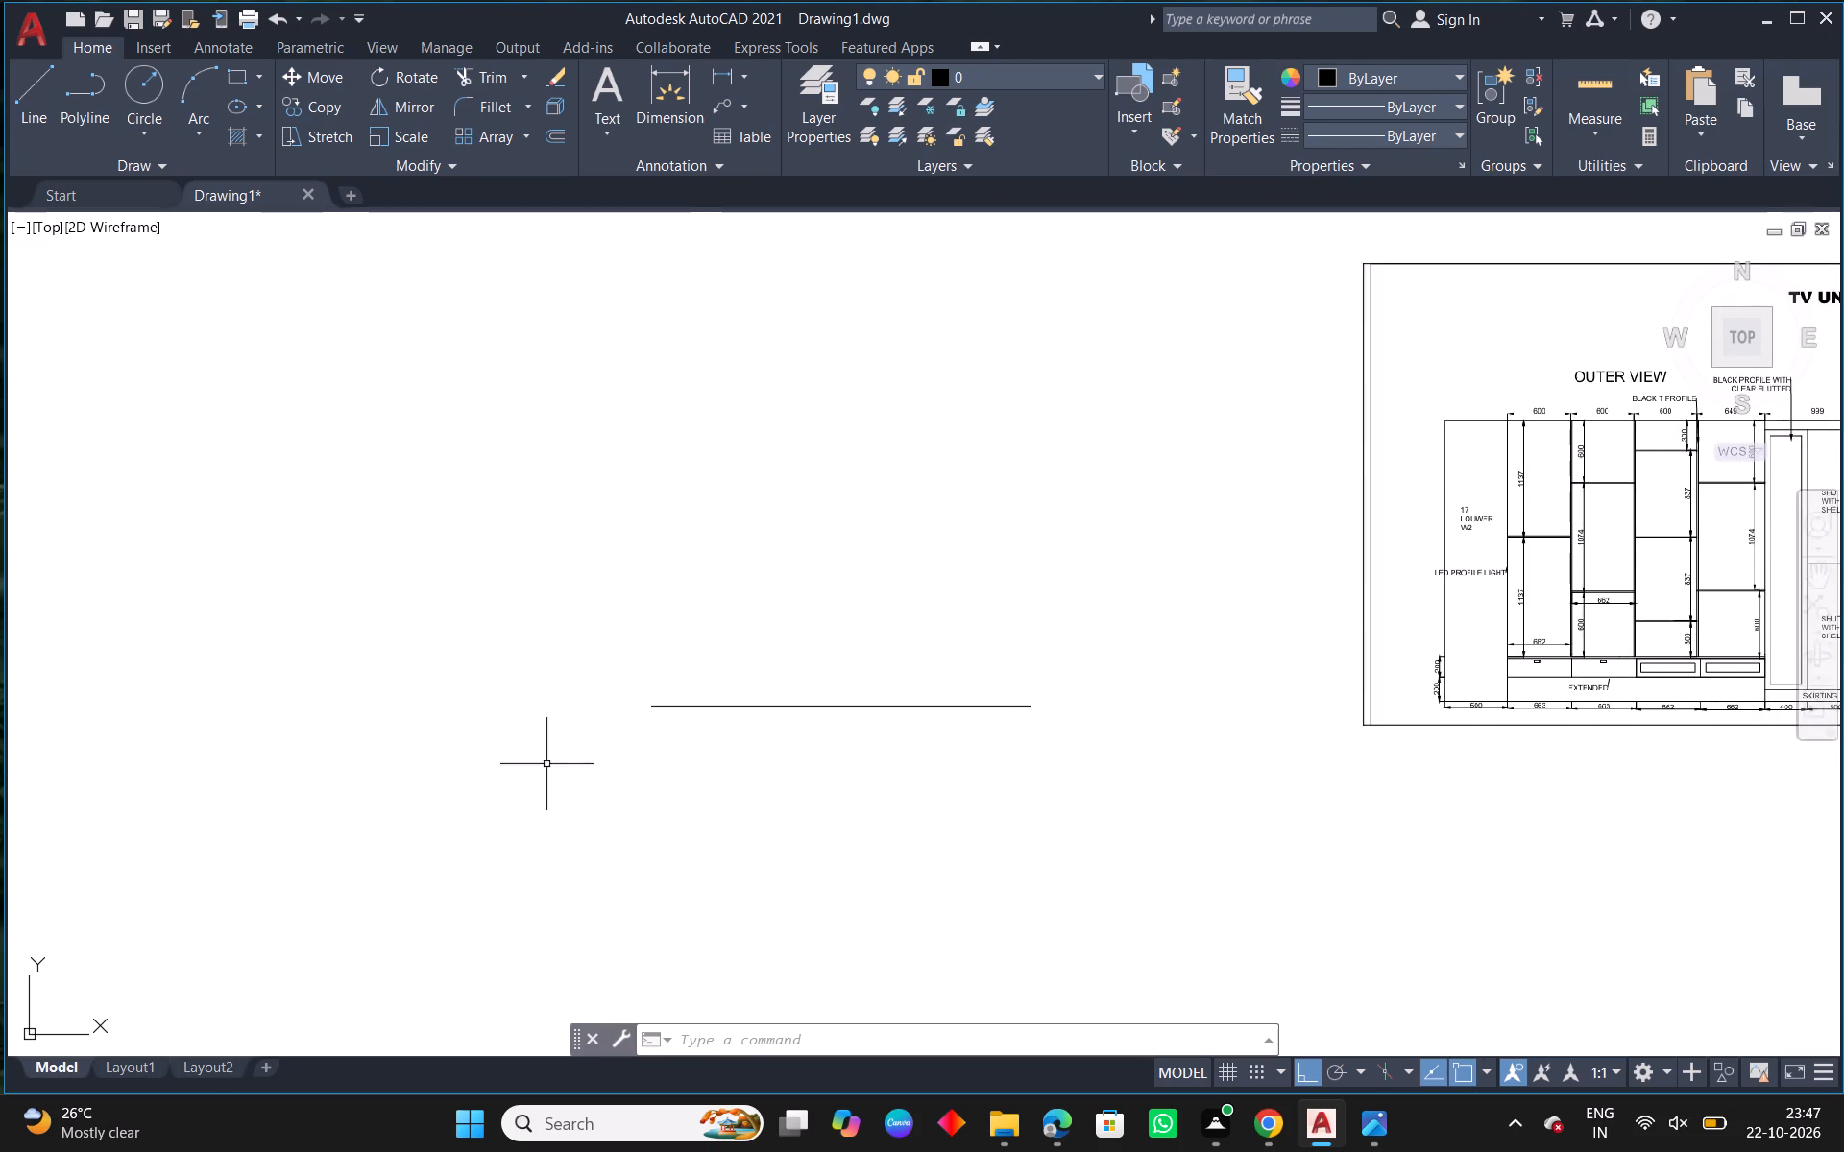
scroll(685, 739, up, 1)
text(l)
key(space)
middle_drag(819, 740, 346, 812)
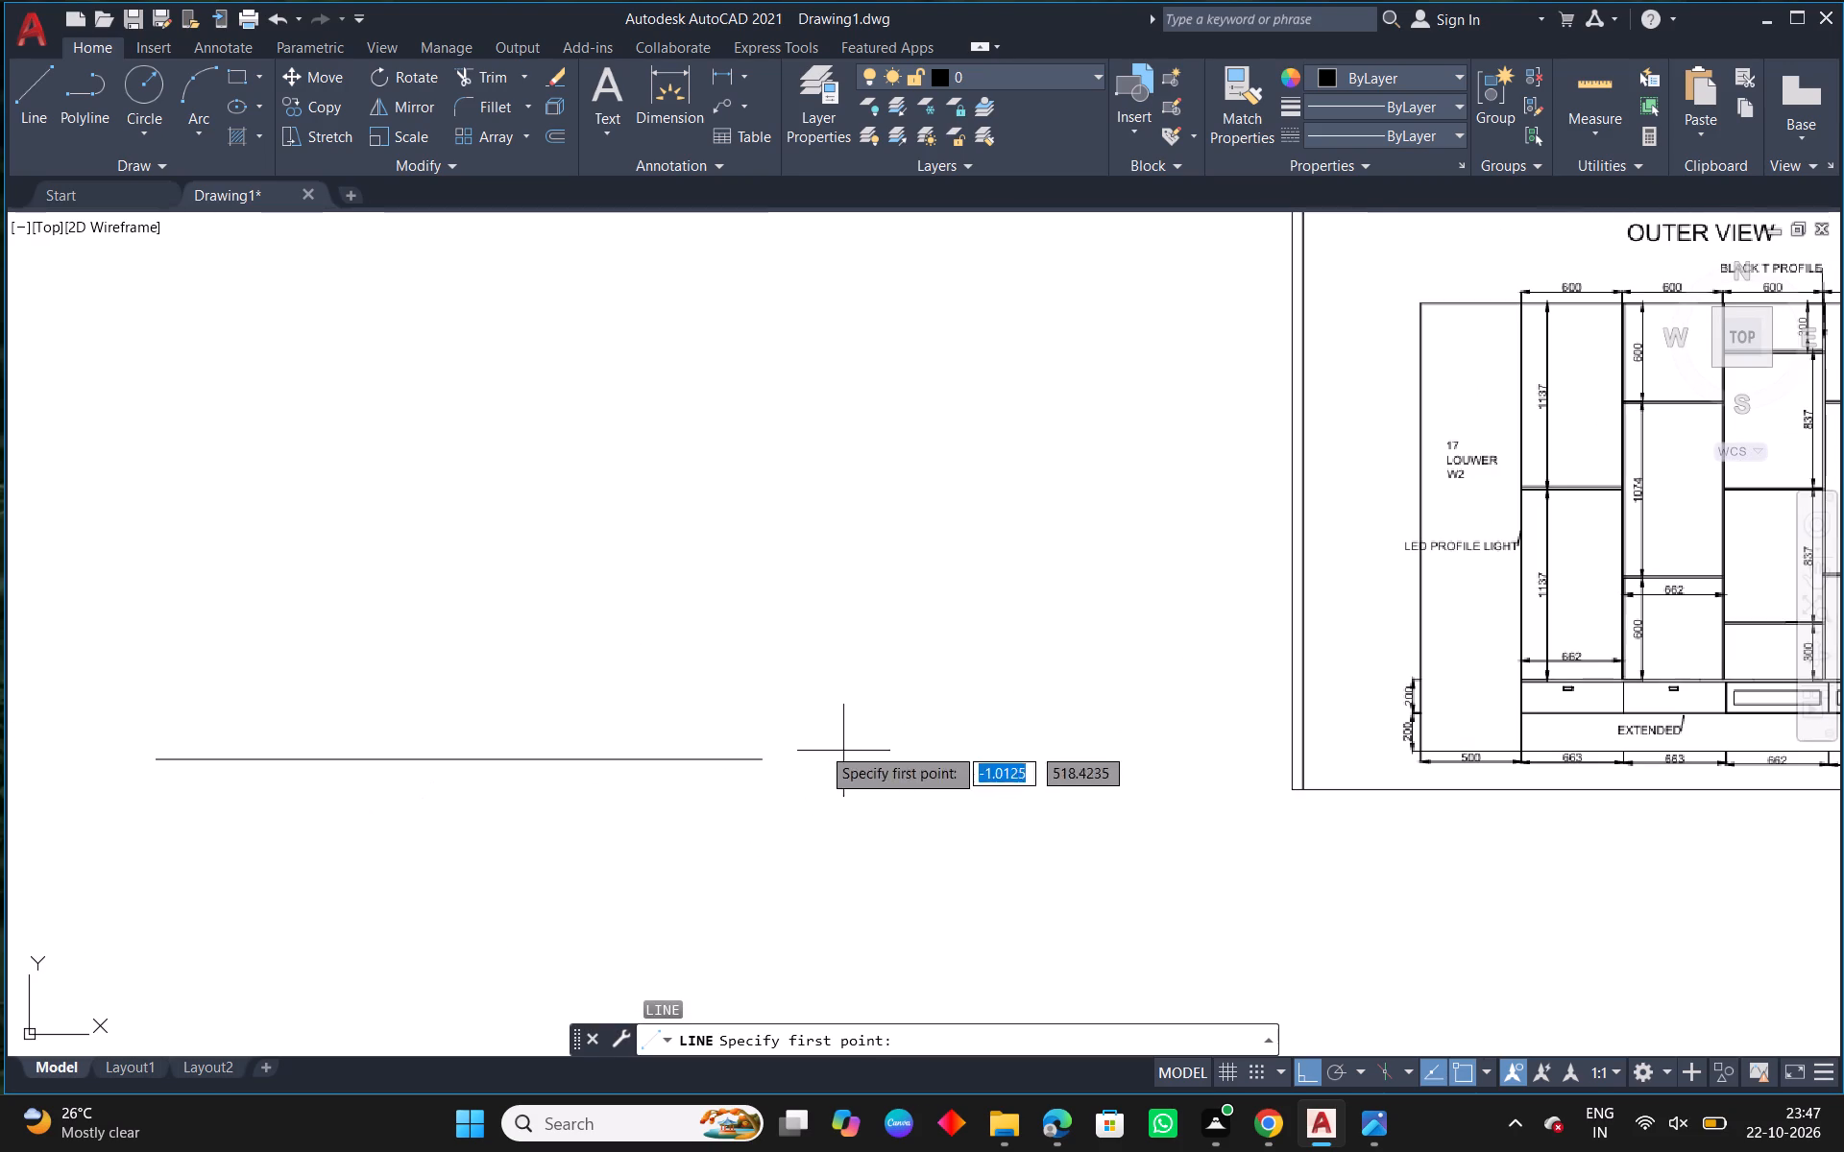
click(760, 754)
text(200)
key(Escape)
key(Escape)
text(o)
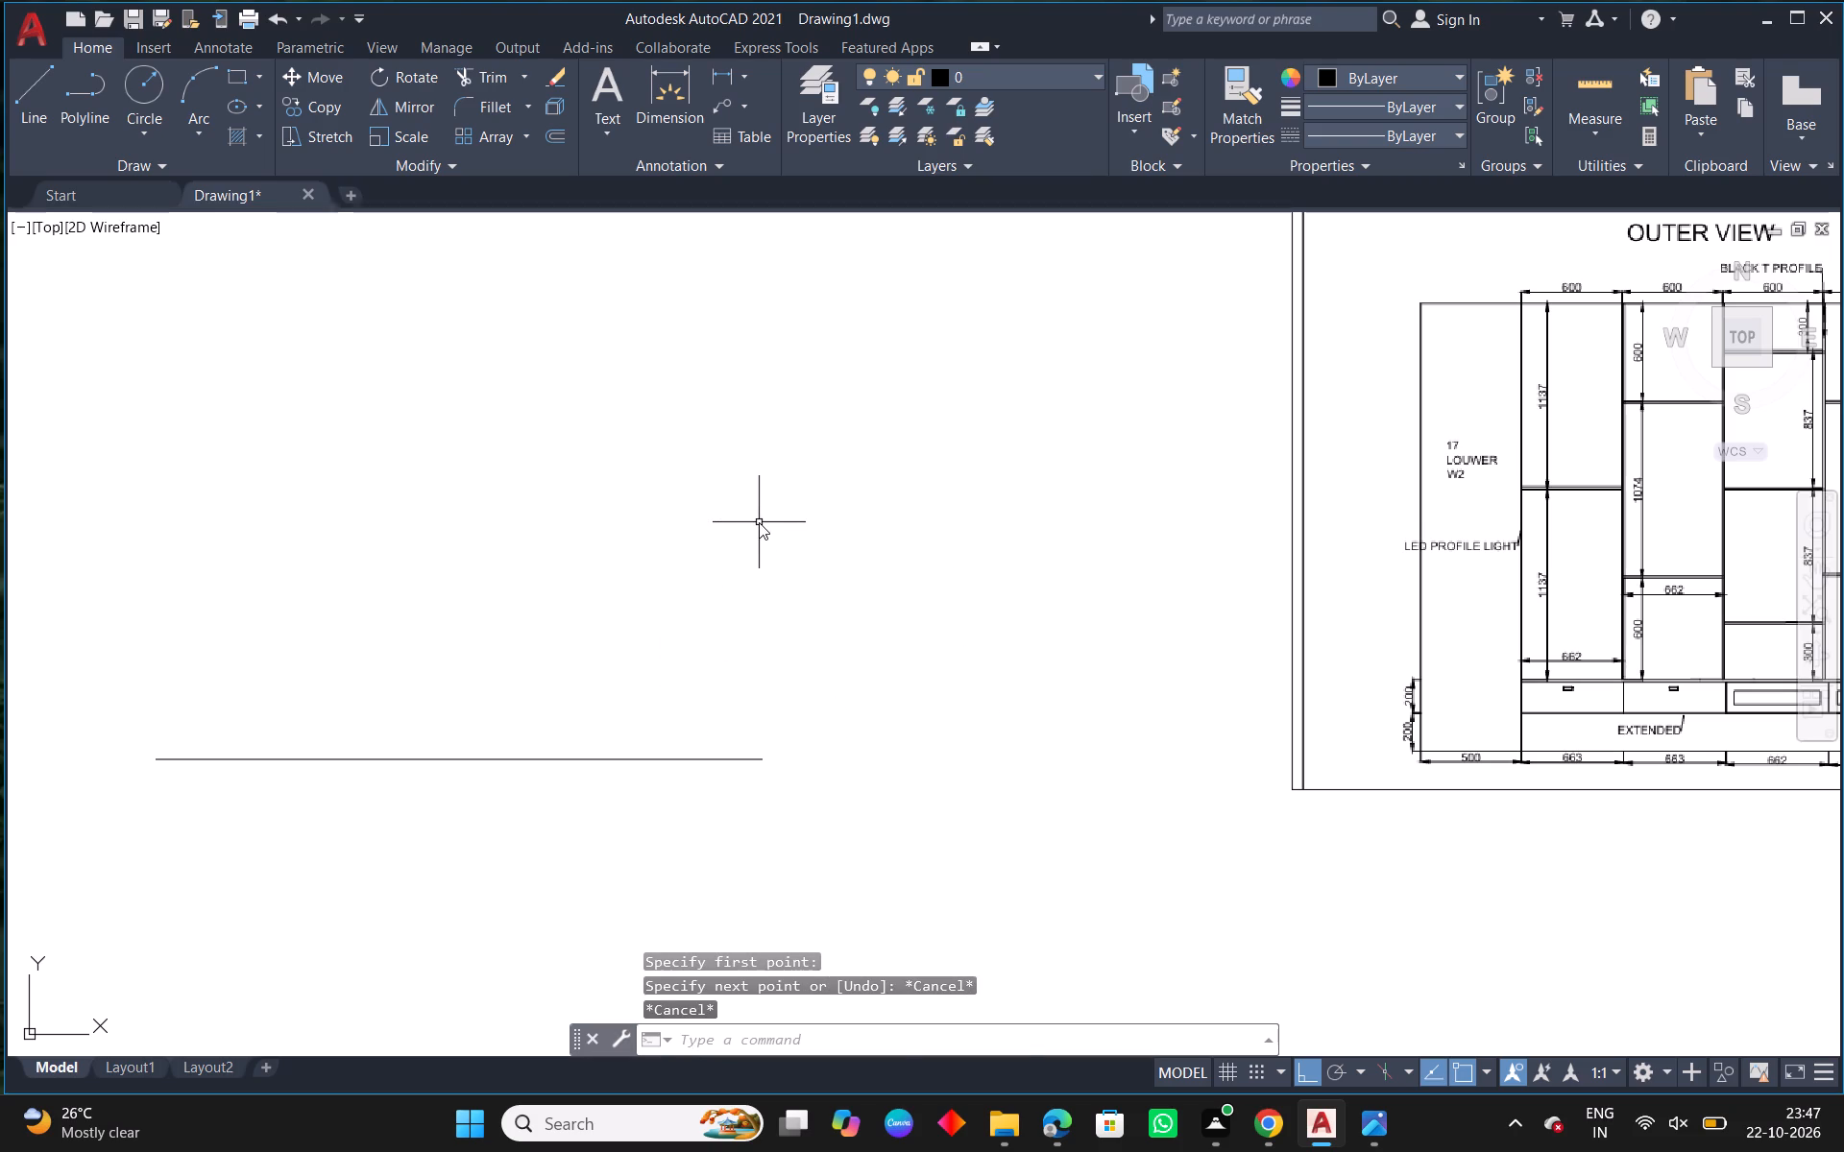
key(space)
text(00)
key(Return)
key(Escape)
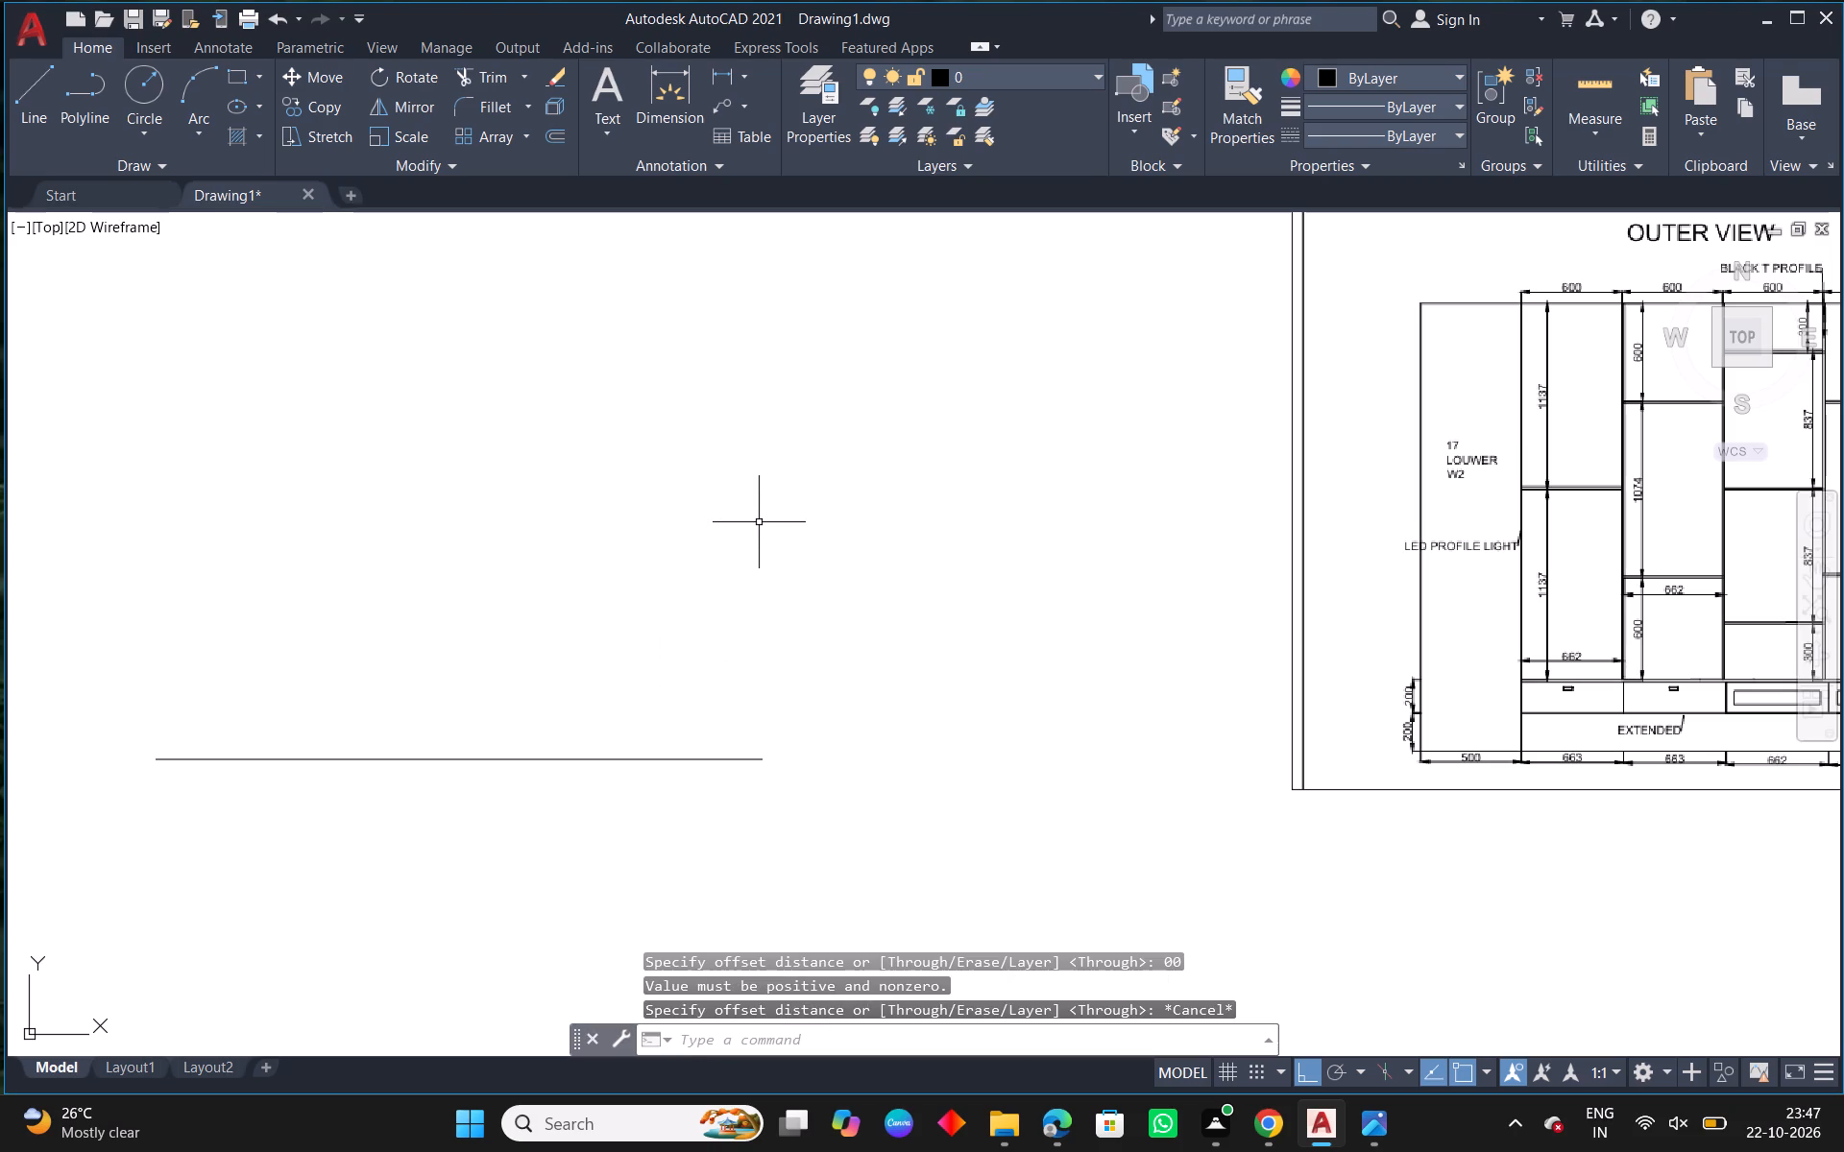
Offset the 500 line upward by 200, and offset the resulting line upward by another 200.
text(o)
key(space)
text(200)
key(Return)
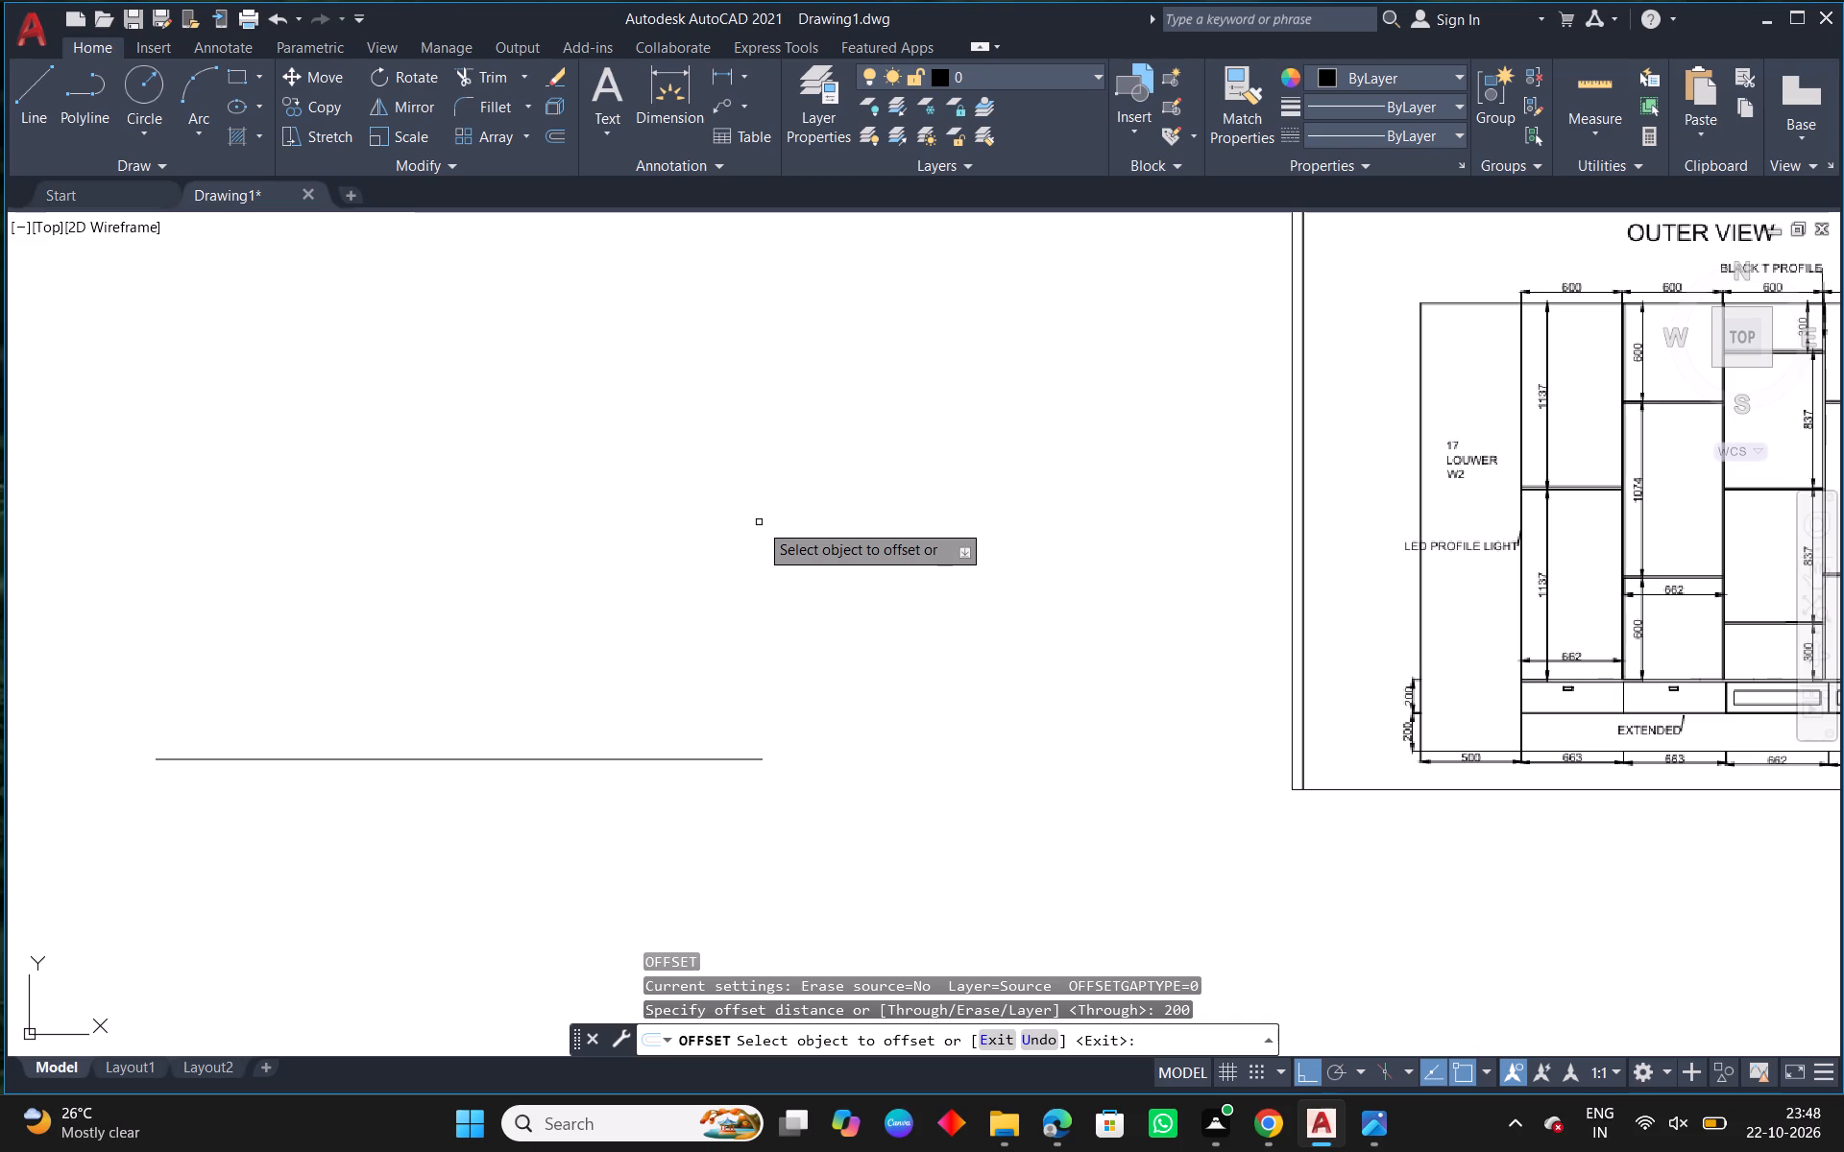
click(723, 758)
click(735, 681)
scroll(662, 632, down, 4)
middle_drag(719, 625, 731, 665)
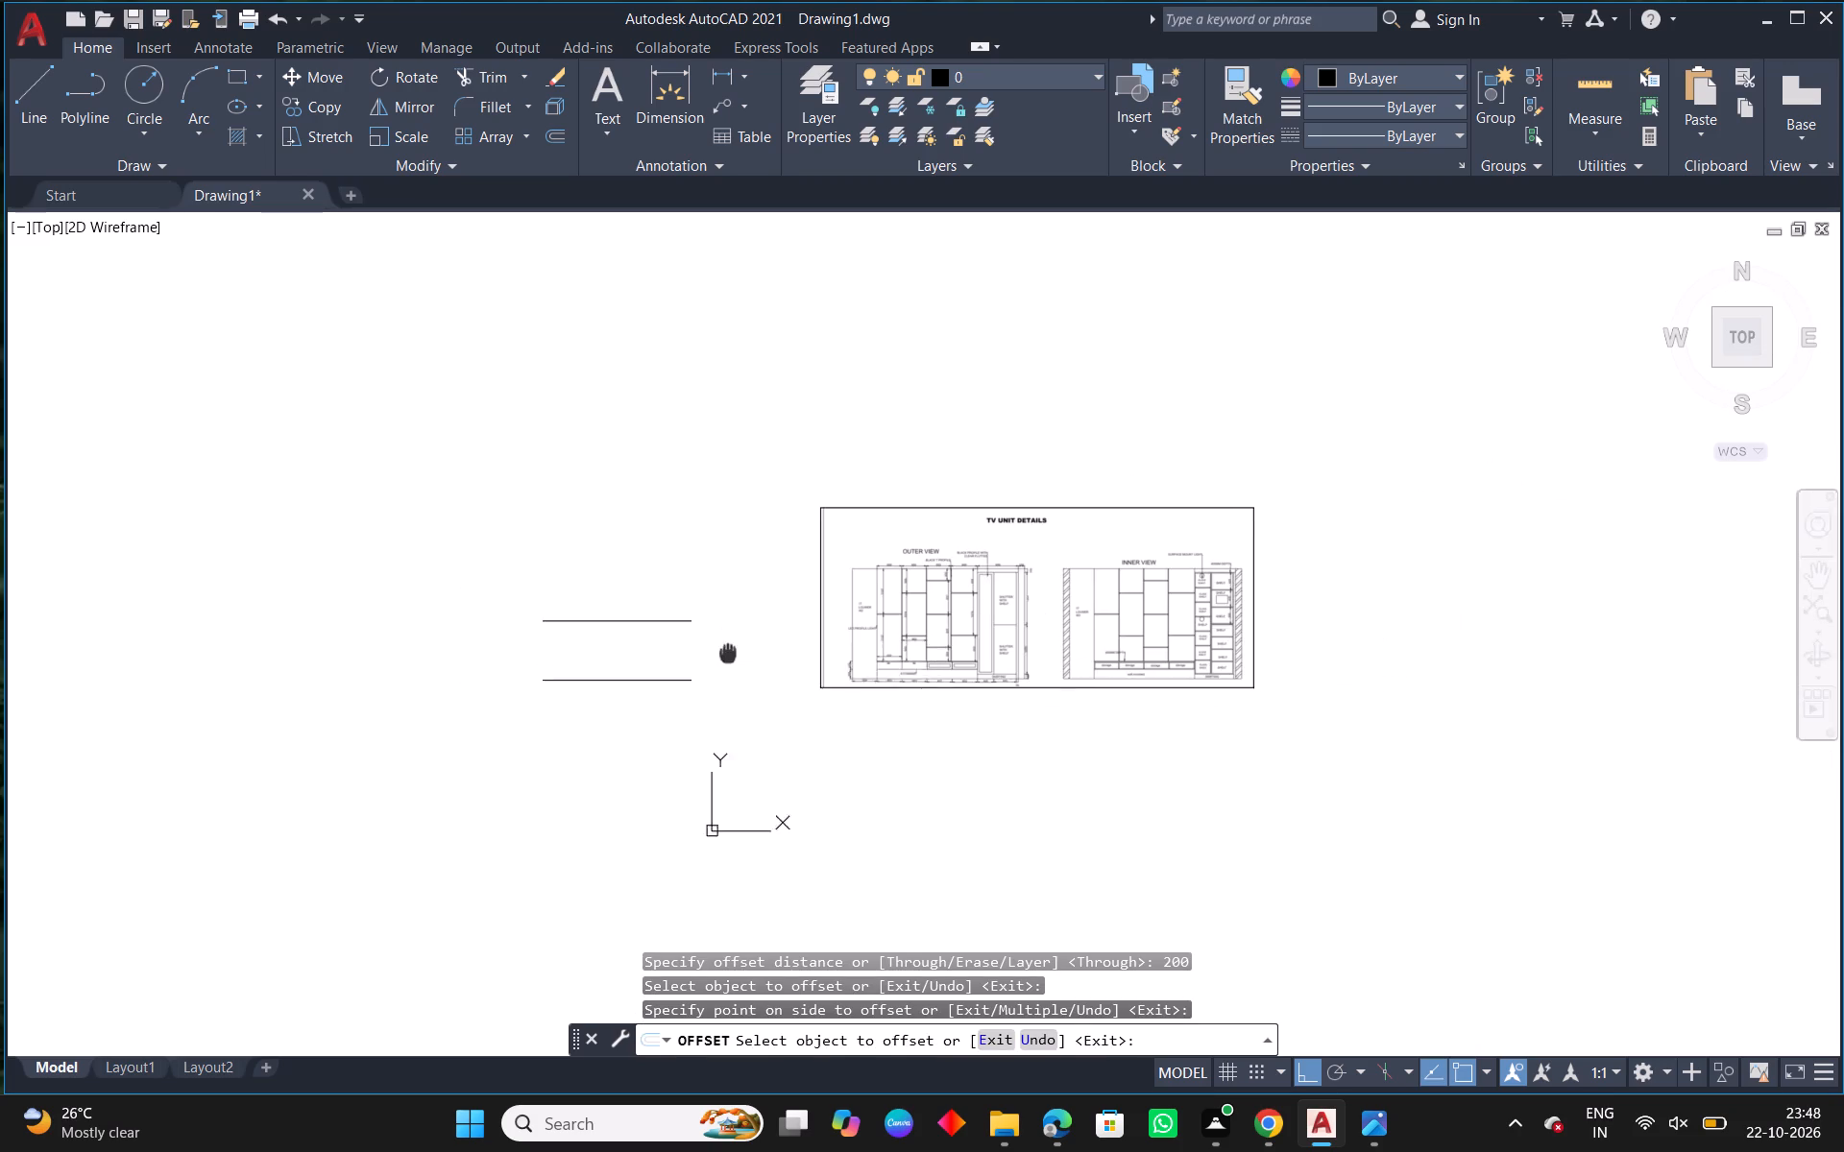
middle_drag(731, 665, 740, 693)
click(666, 674)
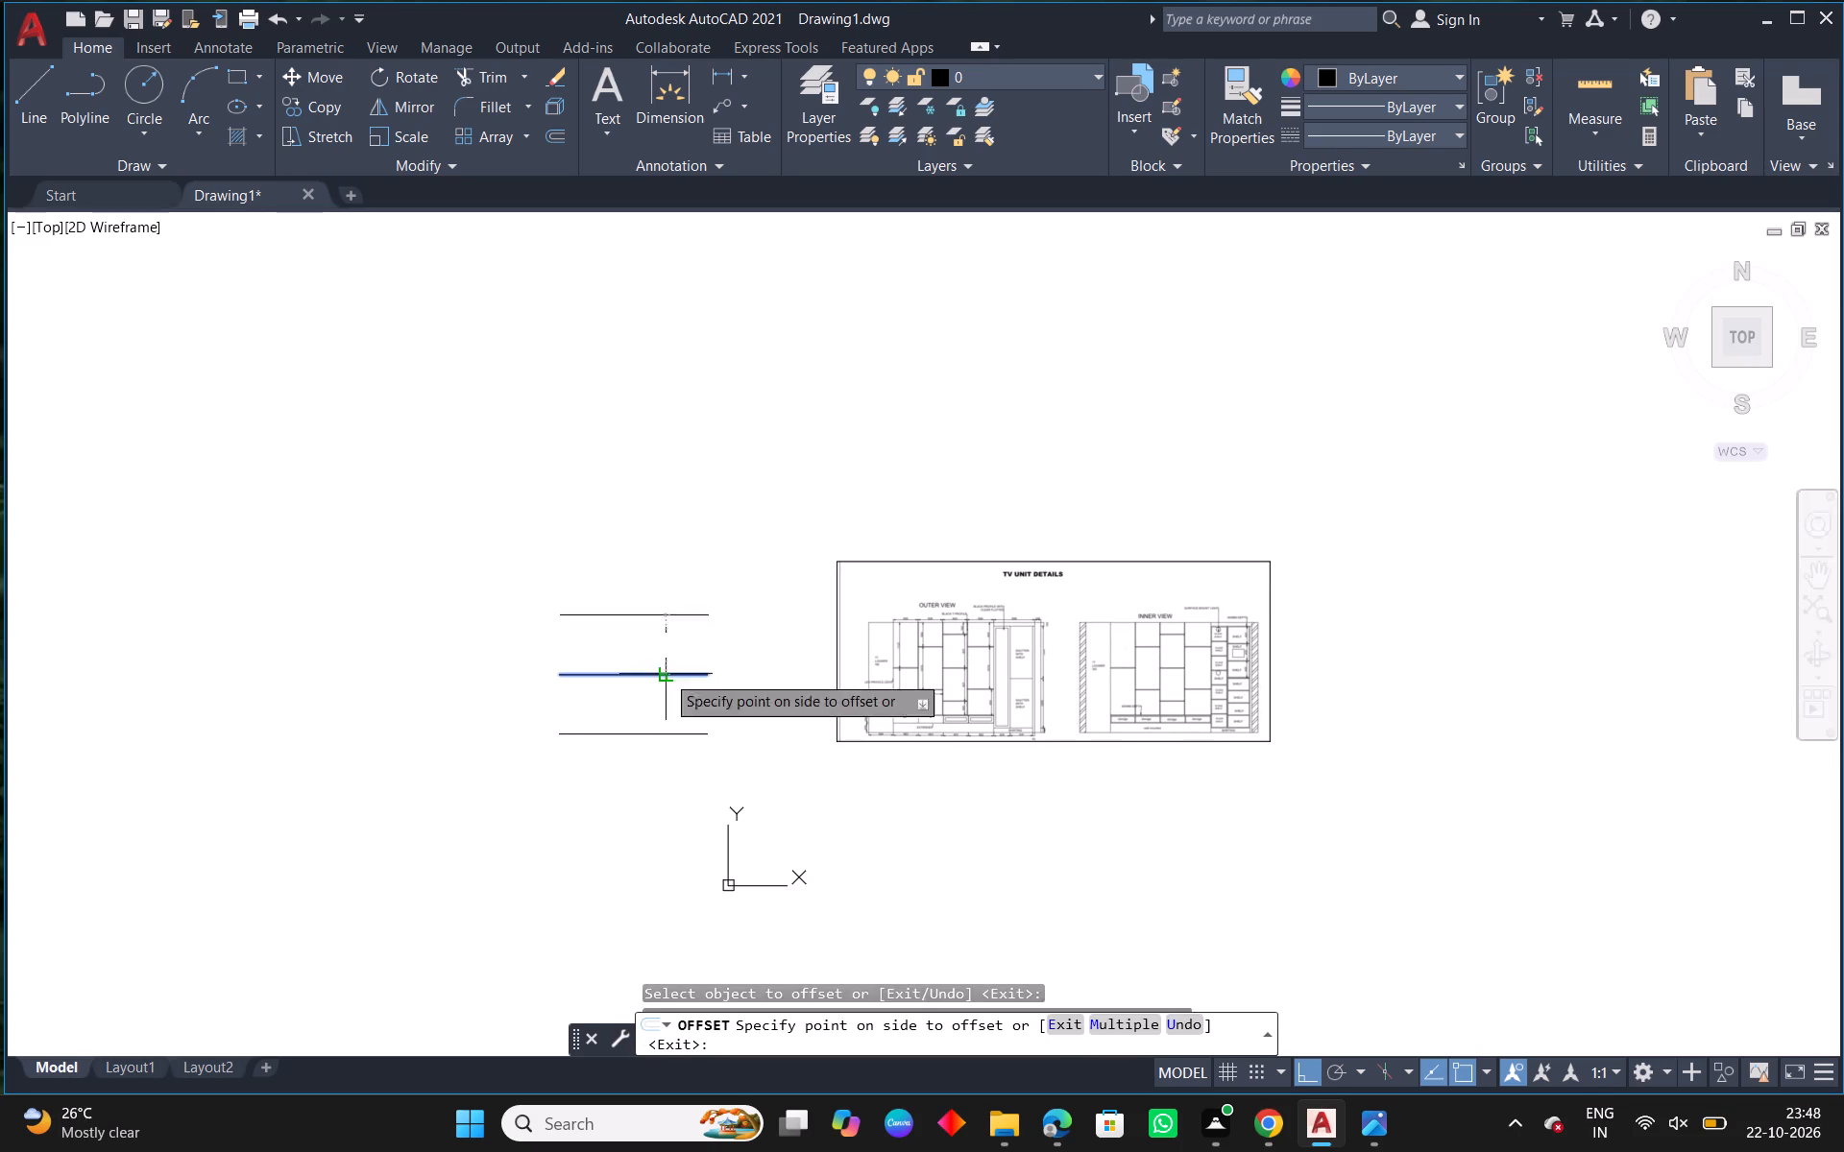
click(664, 612)
key(Escape)
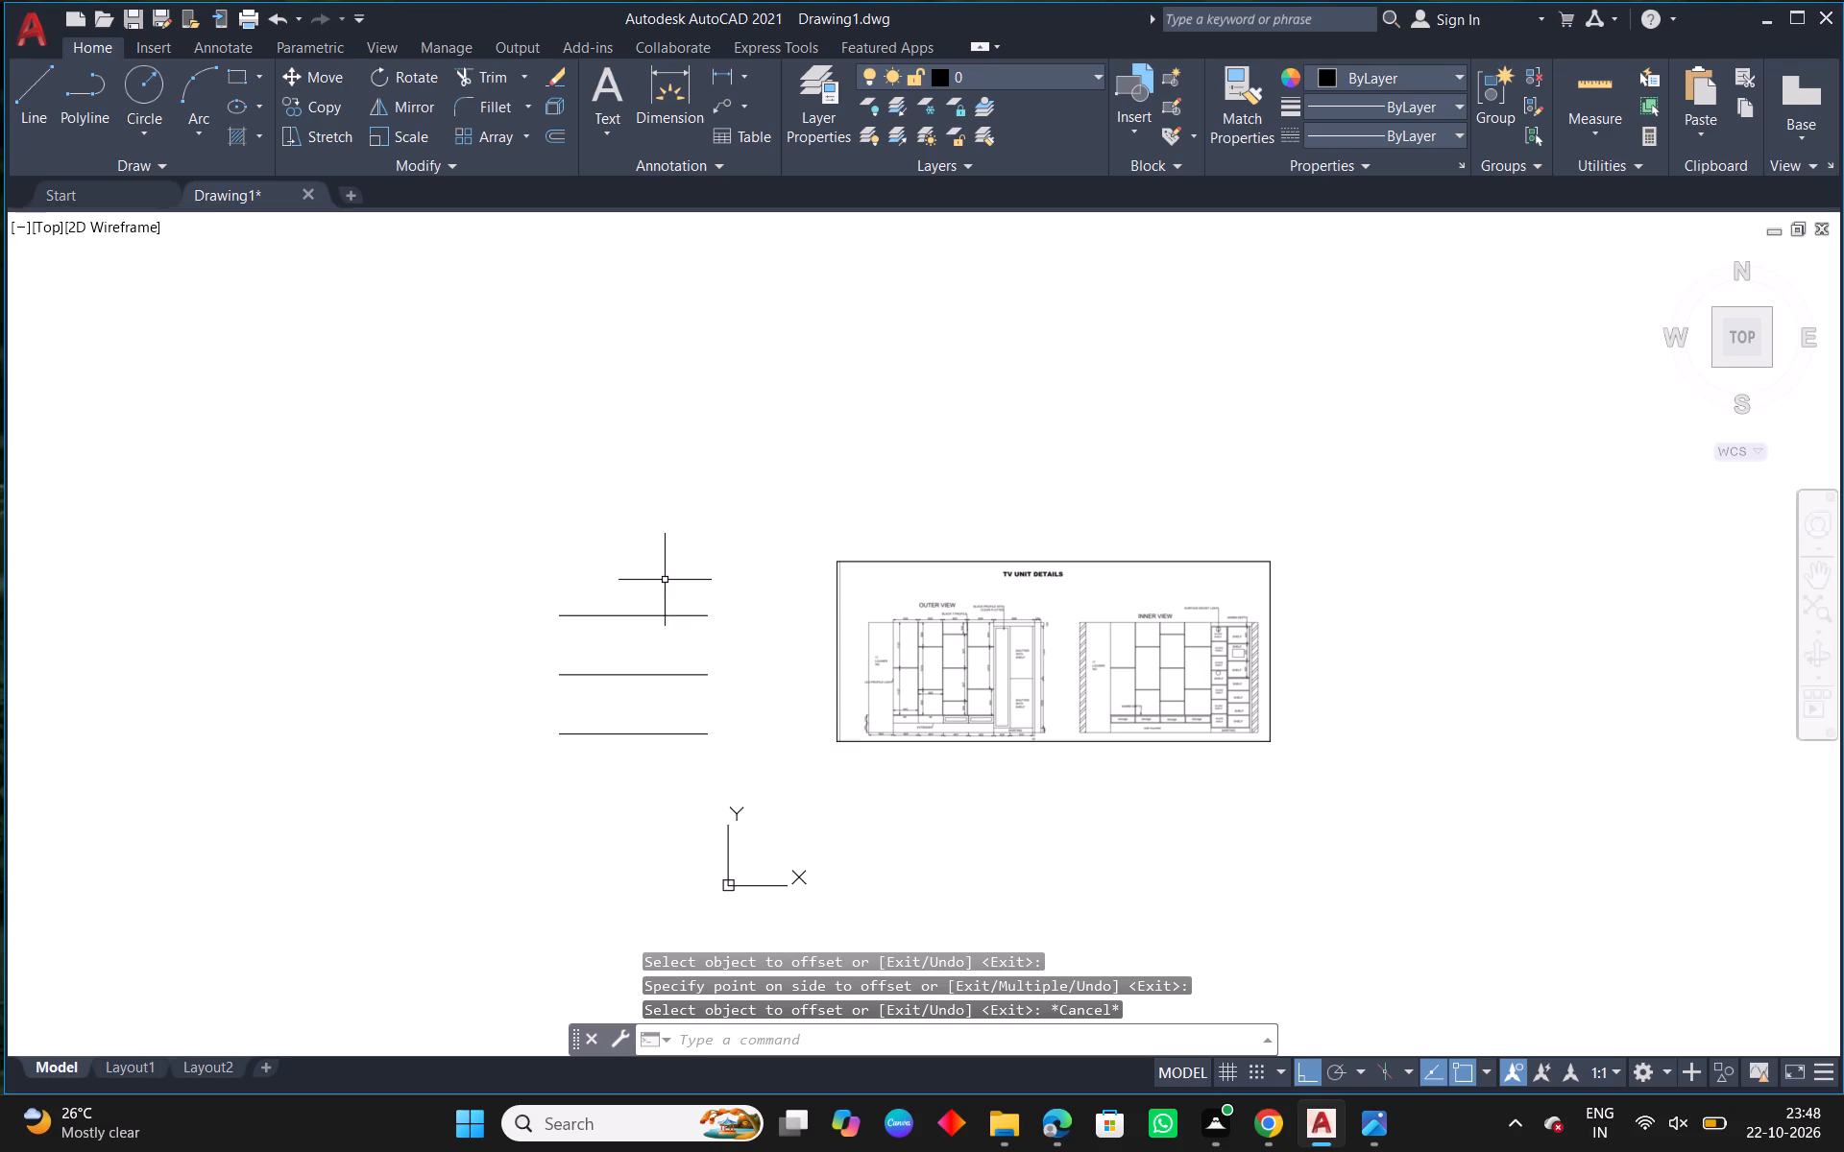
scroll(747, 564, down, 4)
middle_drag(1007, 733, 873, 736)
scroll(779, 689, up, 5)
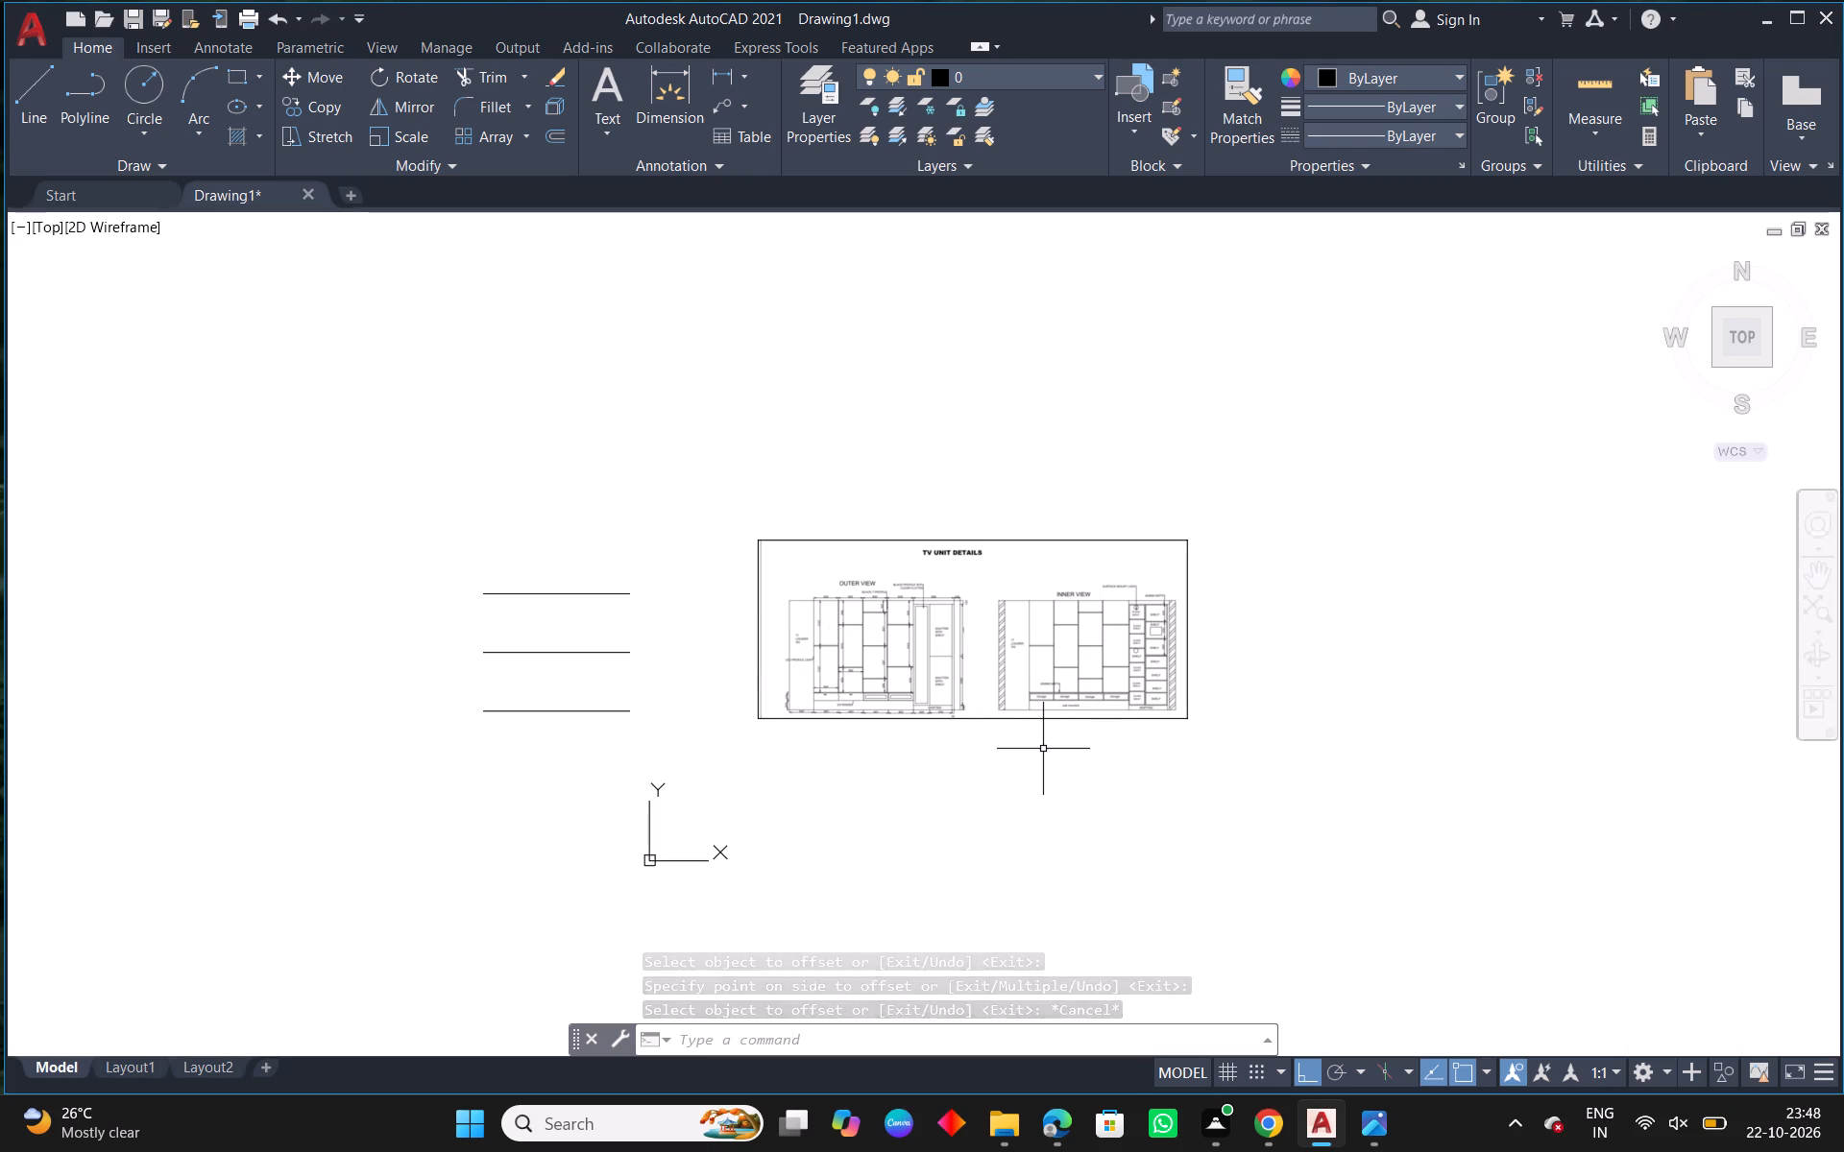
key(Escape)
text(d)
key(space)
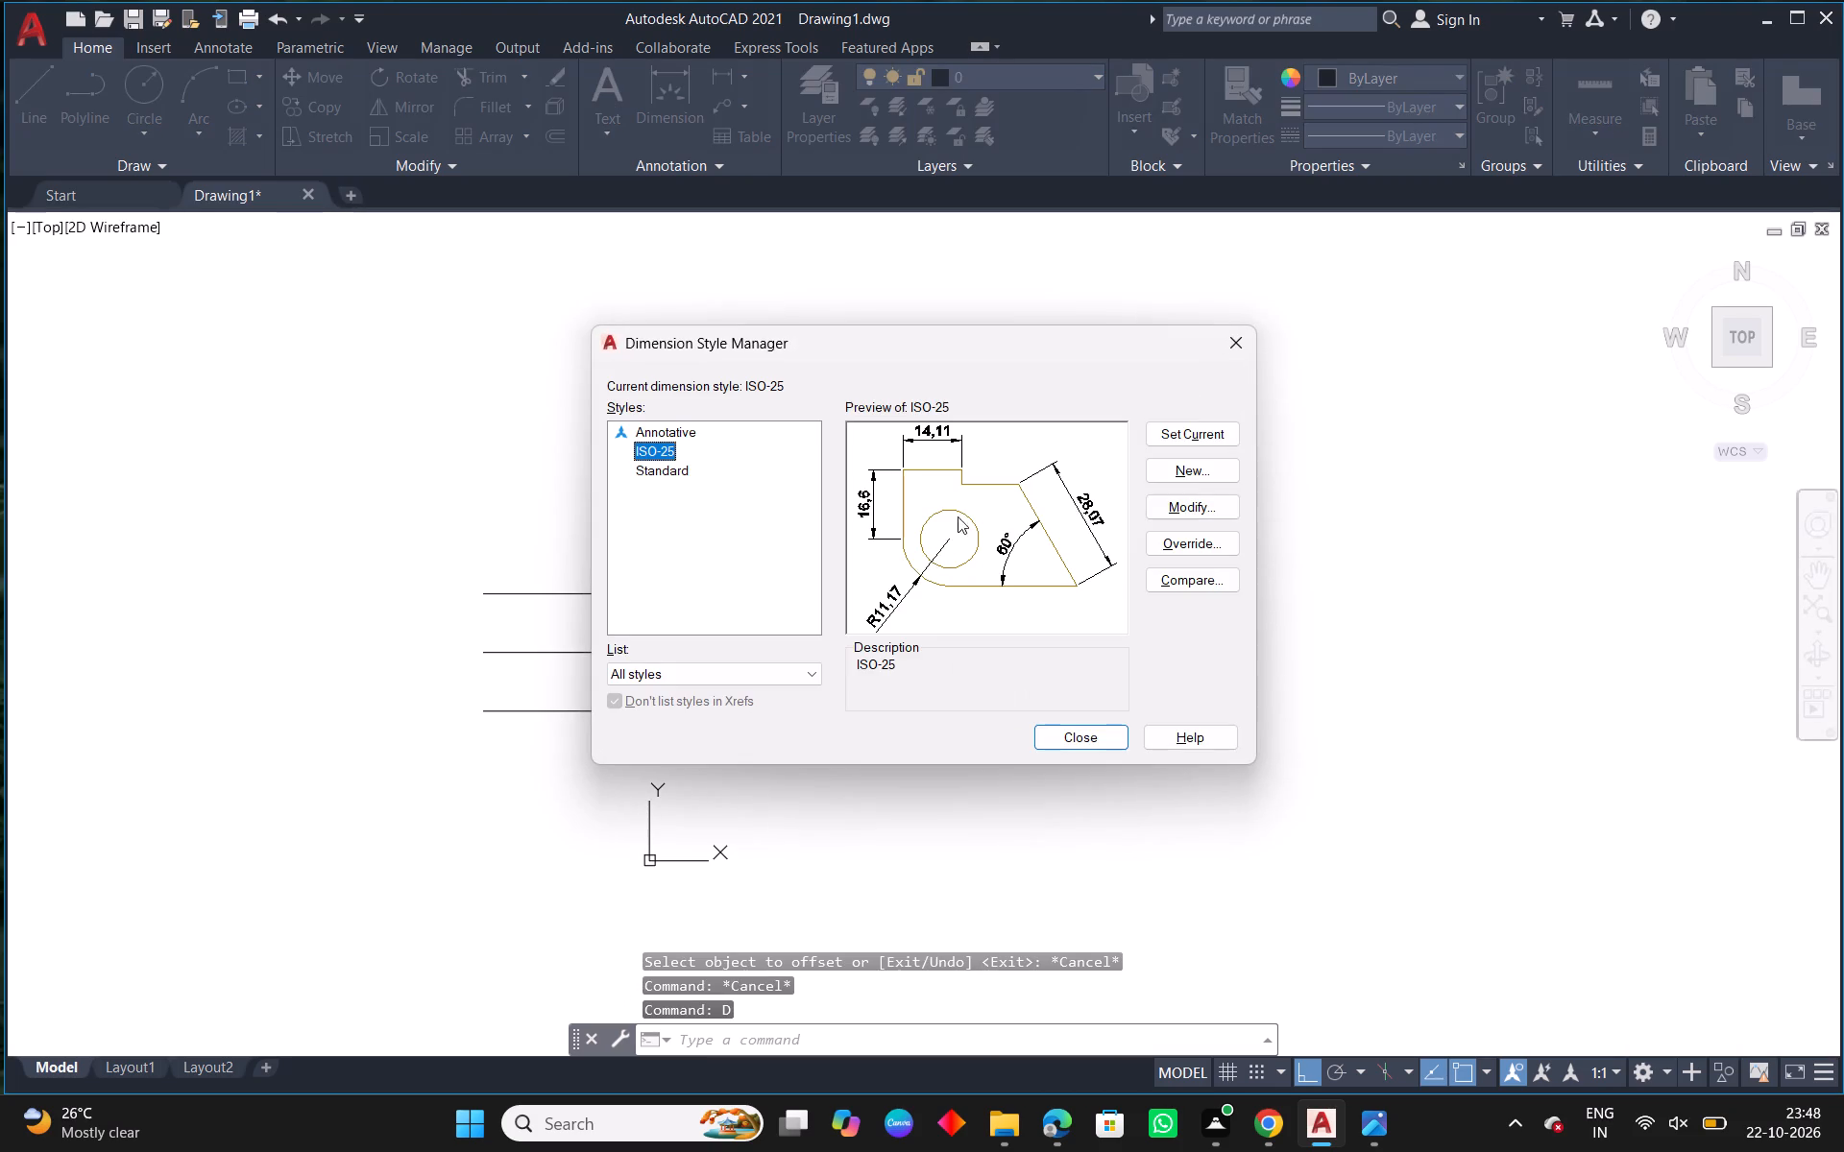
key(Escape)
Set the drawing units' length precision to two decimal places (0.00).
text(un)
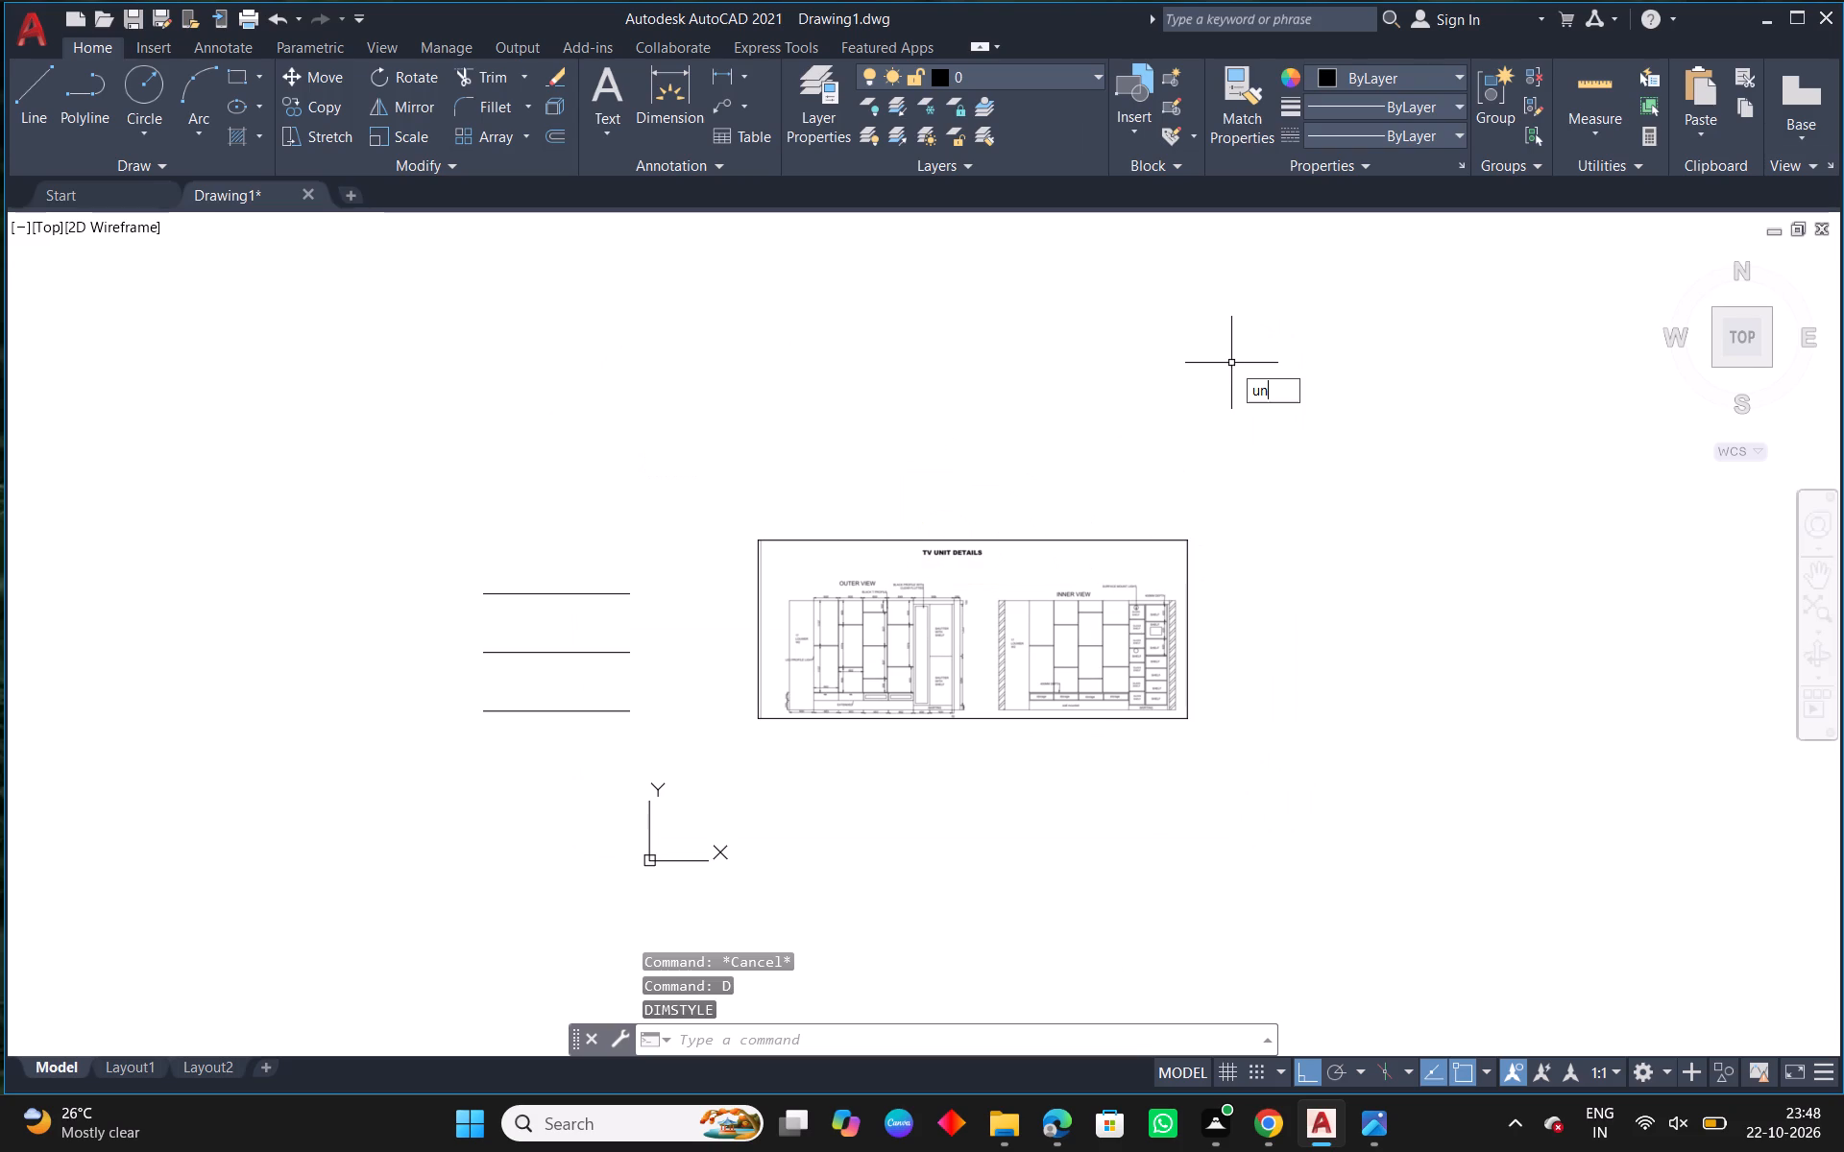
key(space)
click(793, 444)
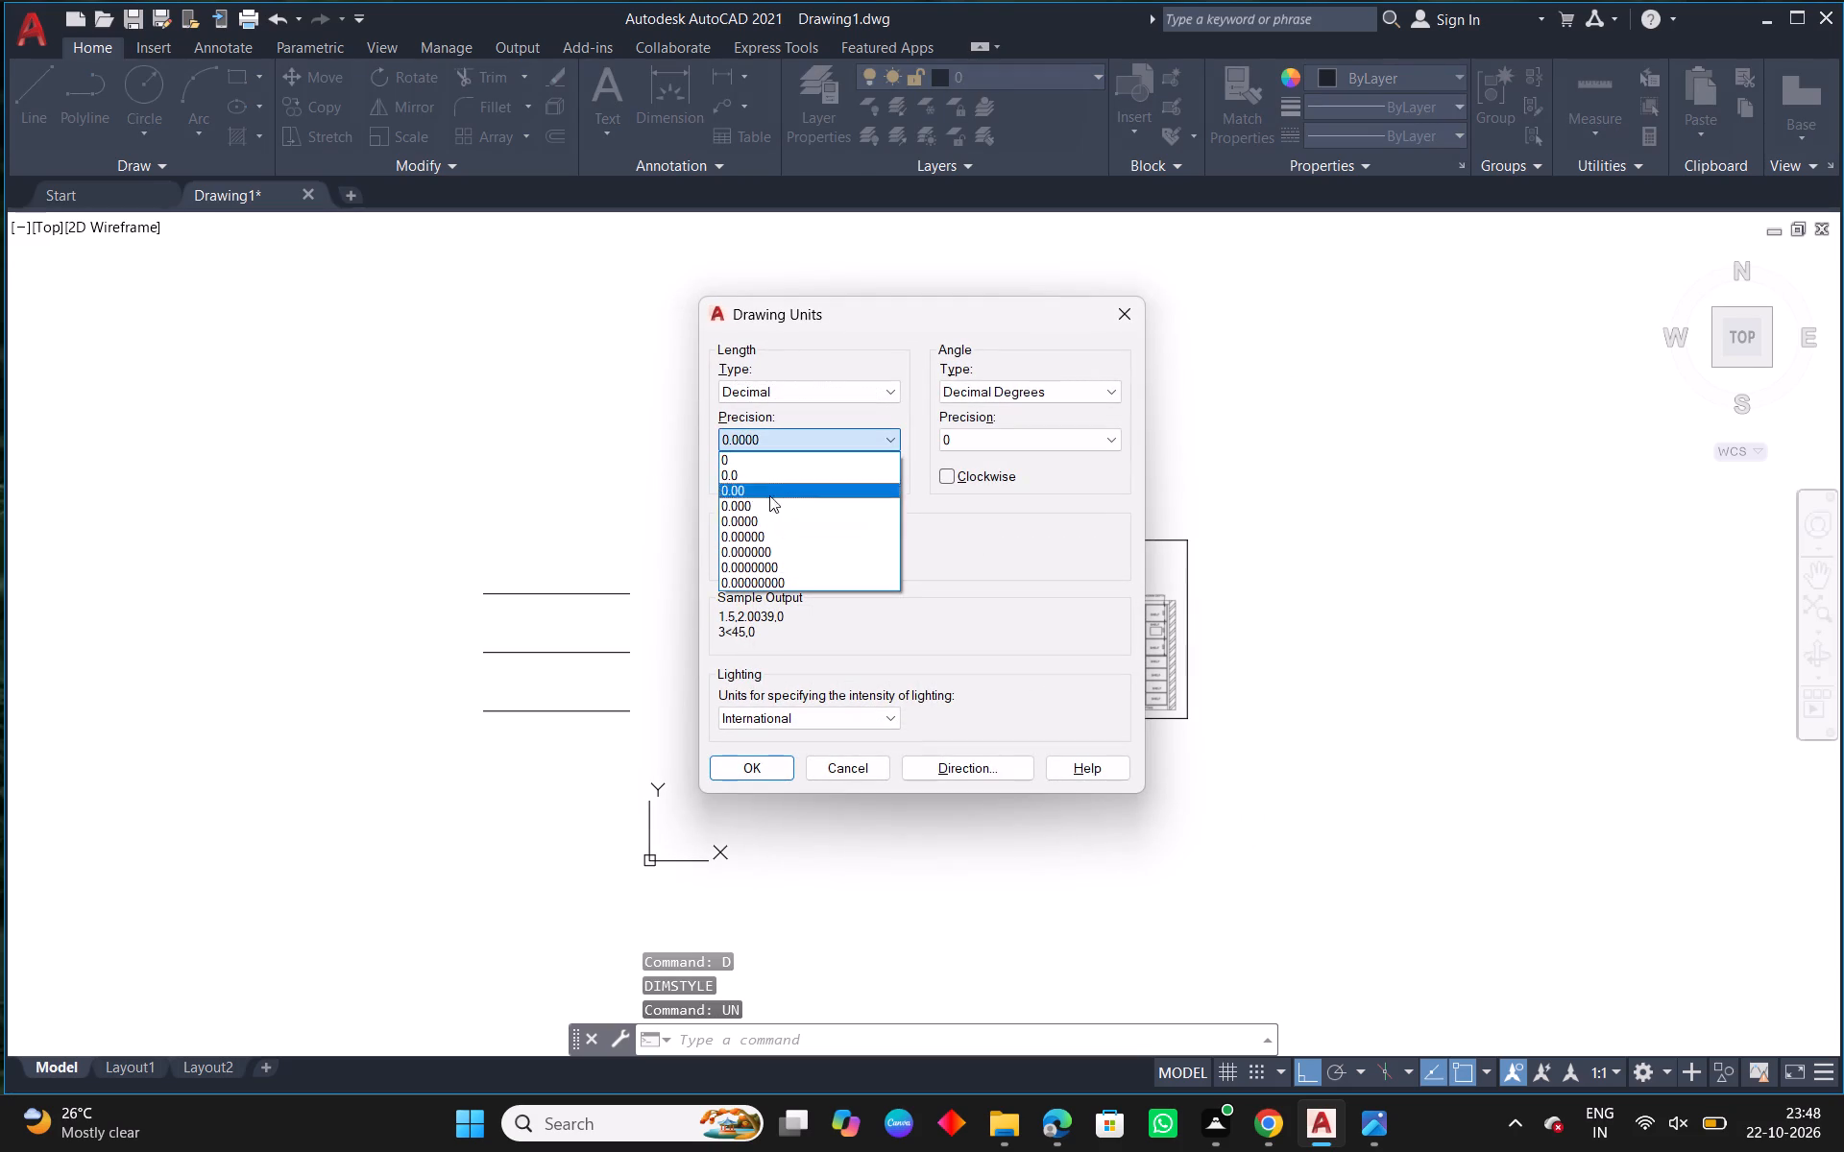
click(764, 490)
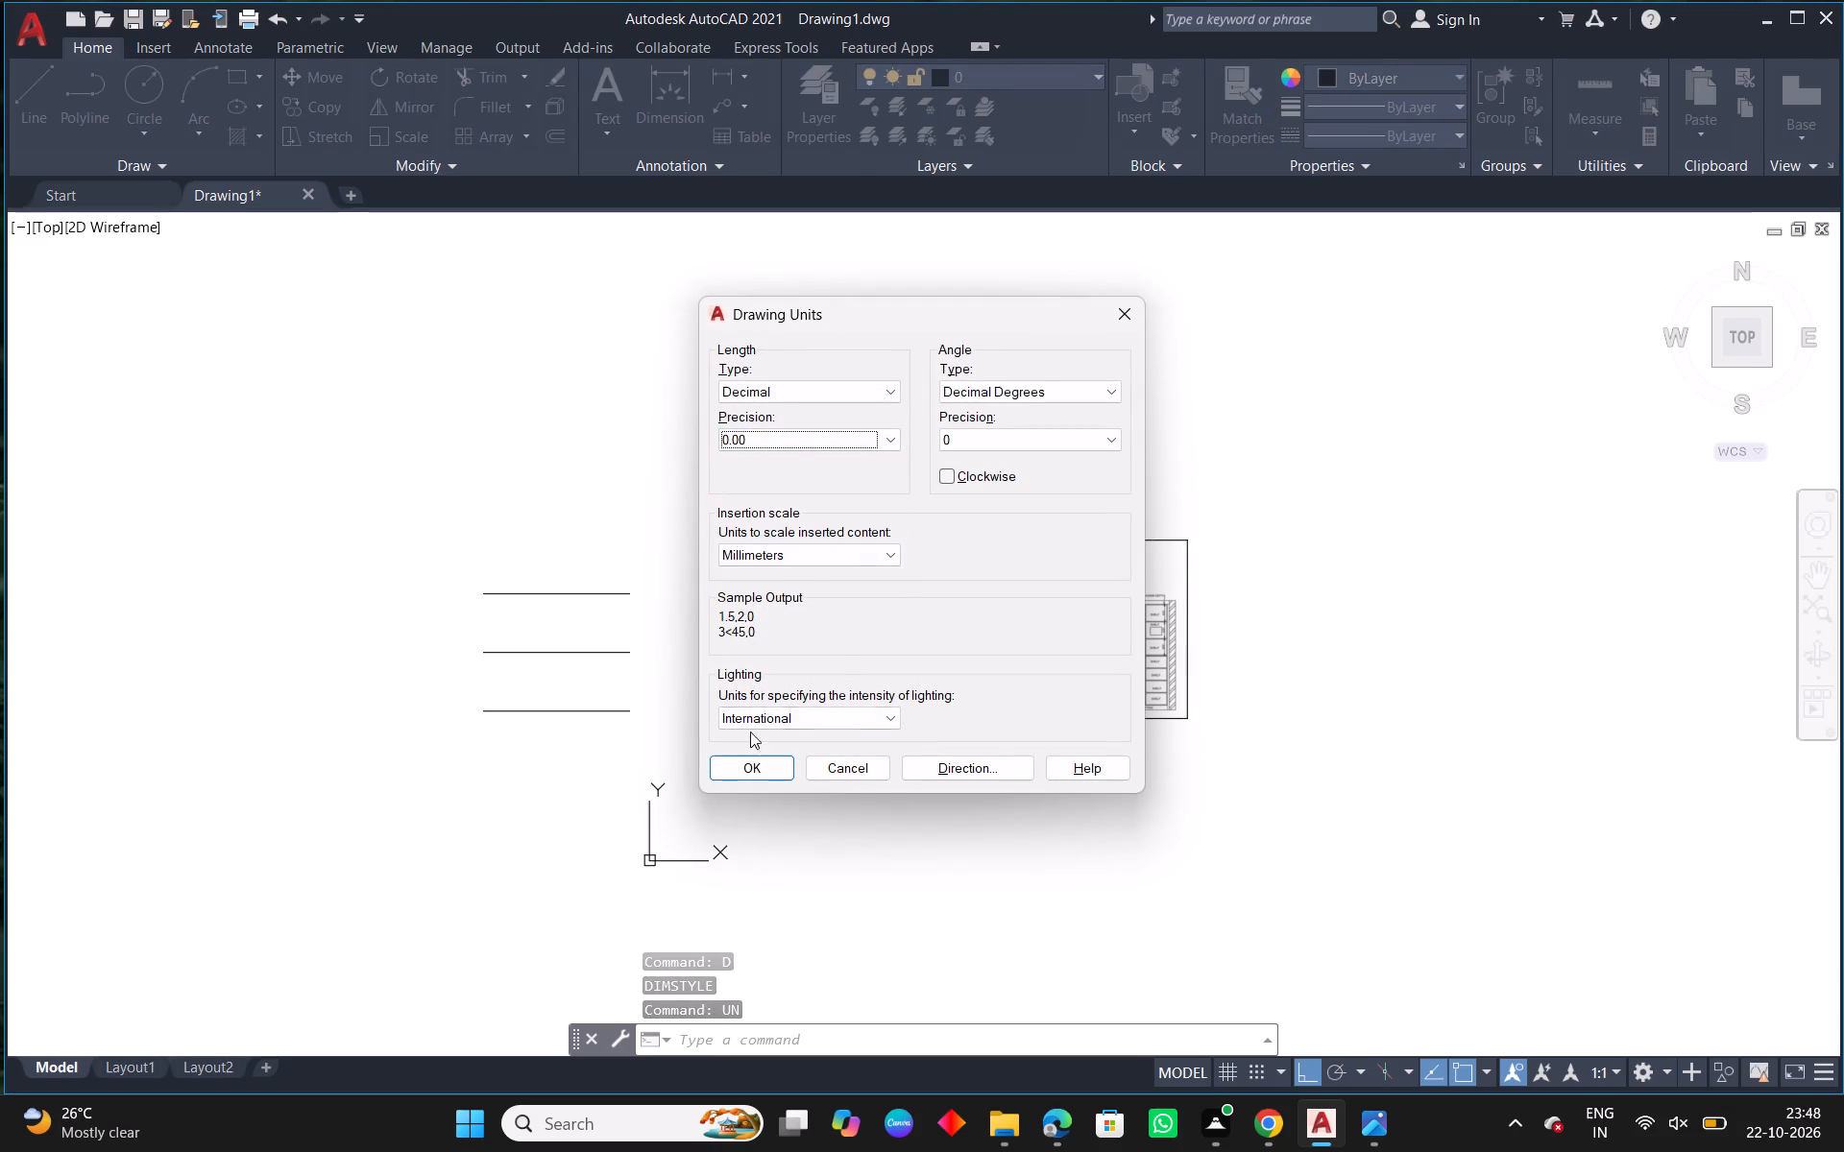
click(747, 764)
Draw a vertical line joining the left ends of the three horizontal lines, from the bottom line to the top one.
scroll(517, 690, up, 3)
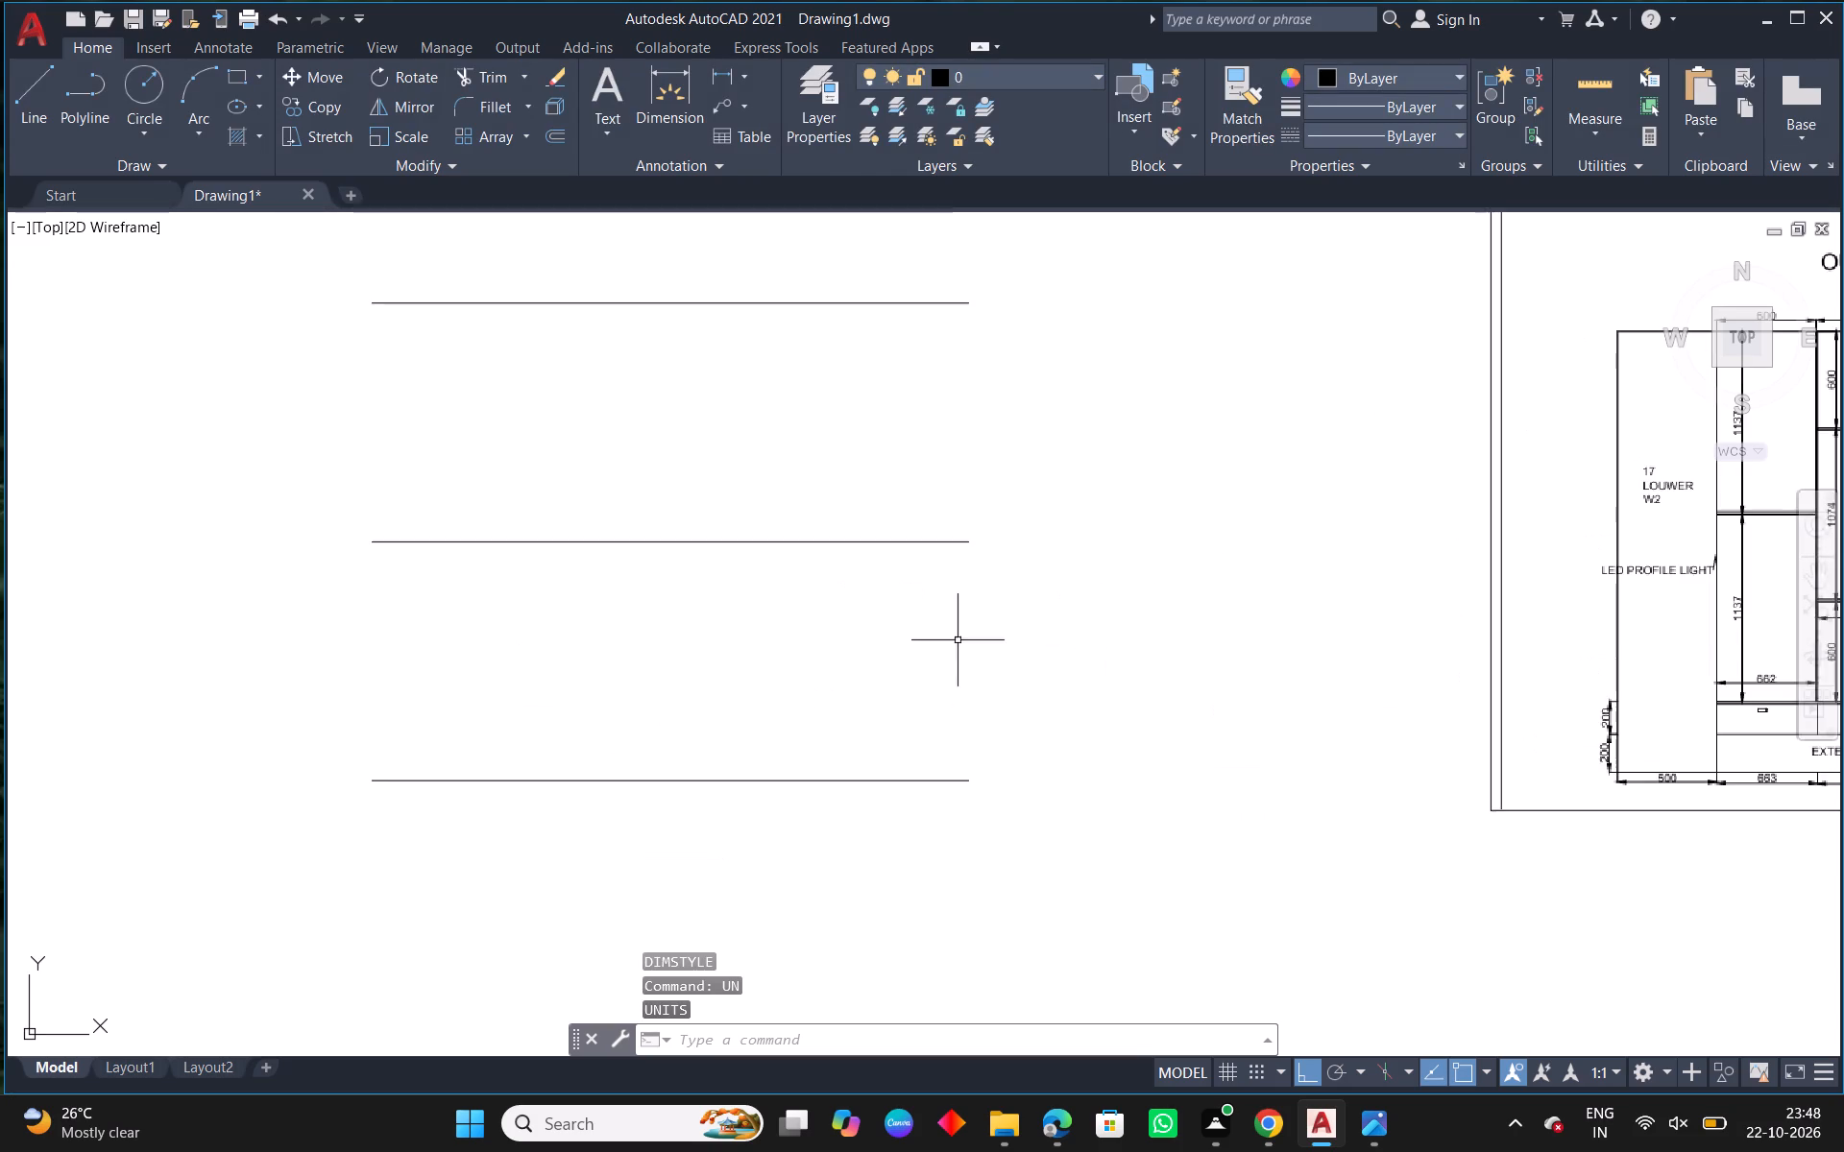
middle_drag(960, 638, 761, 778)
scroll(757, 778, down, 1)
scroll(838, 782, up, 1)
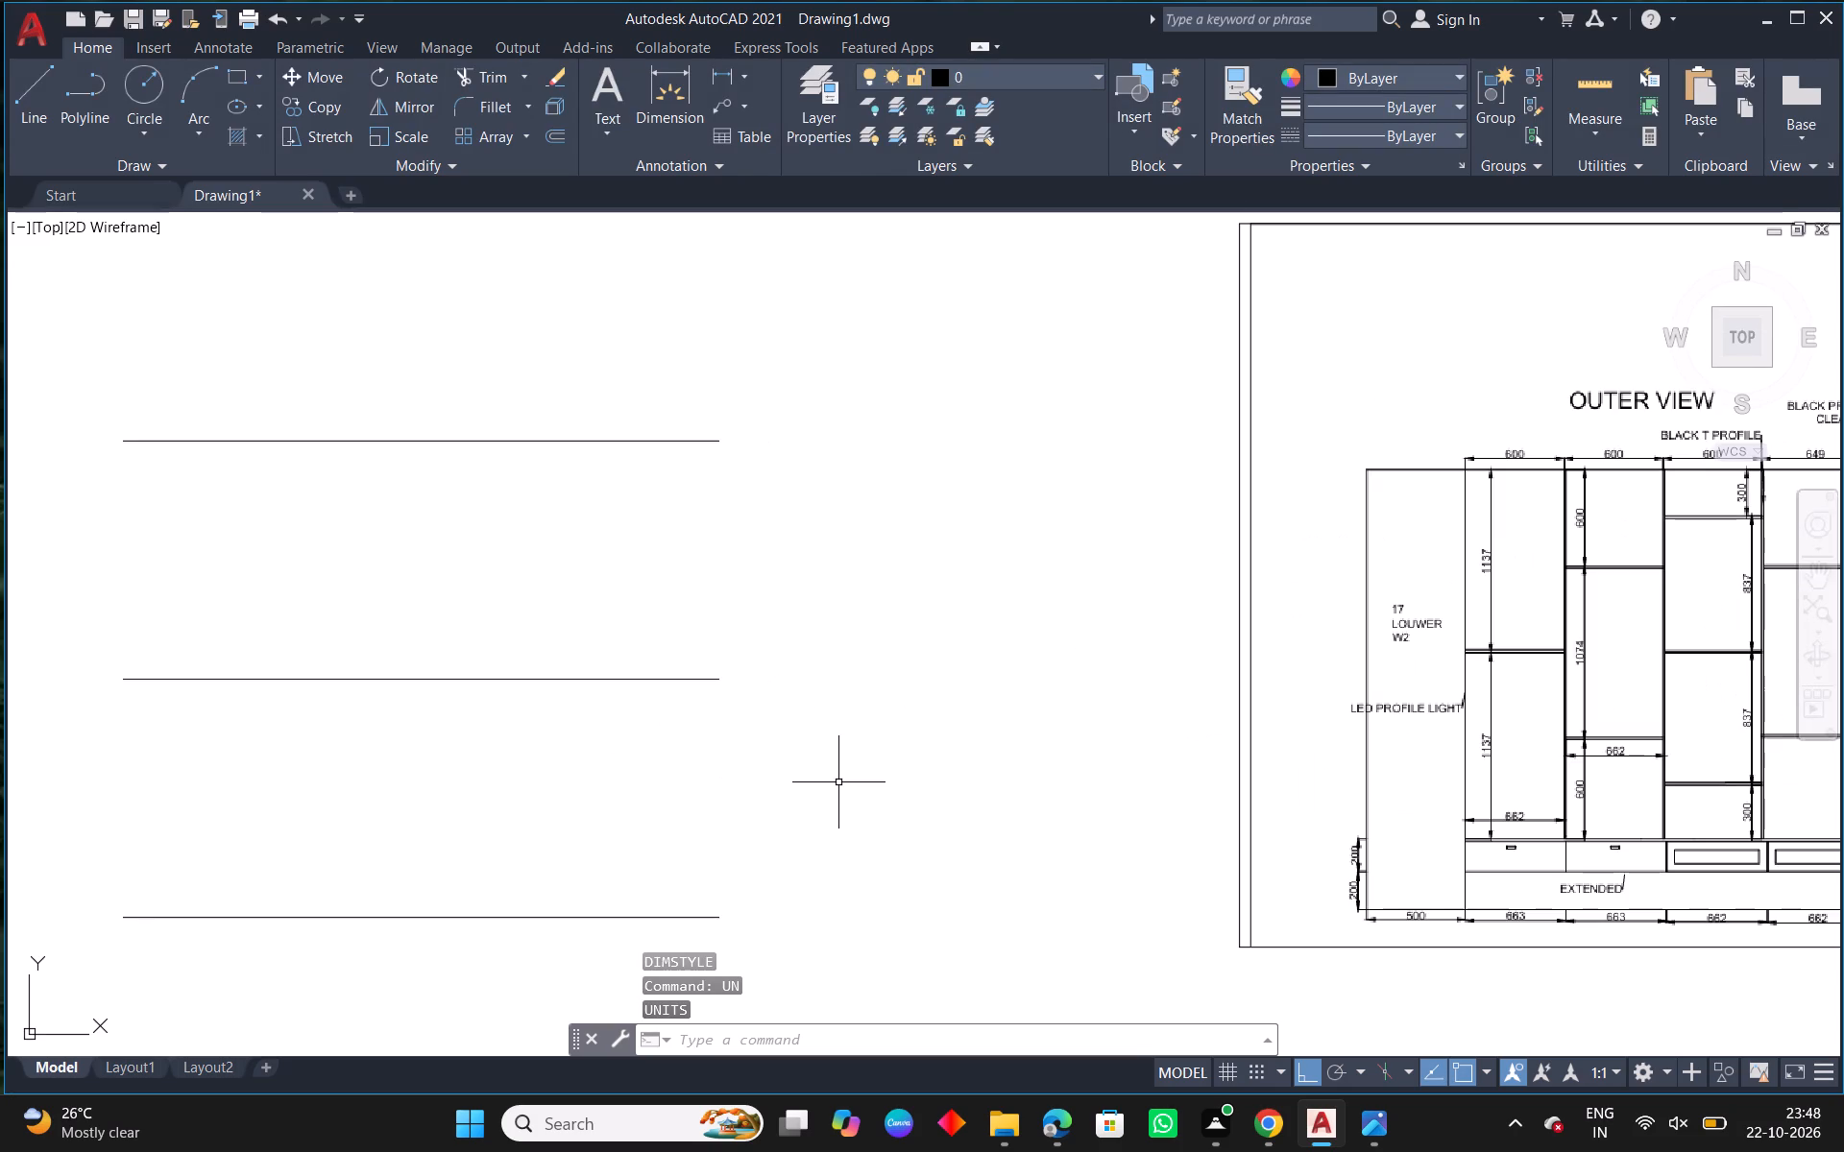
middle_drag(853, 783, 1214, 772)
text(l)
key(space)
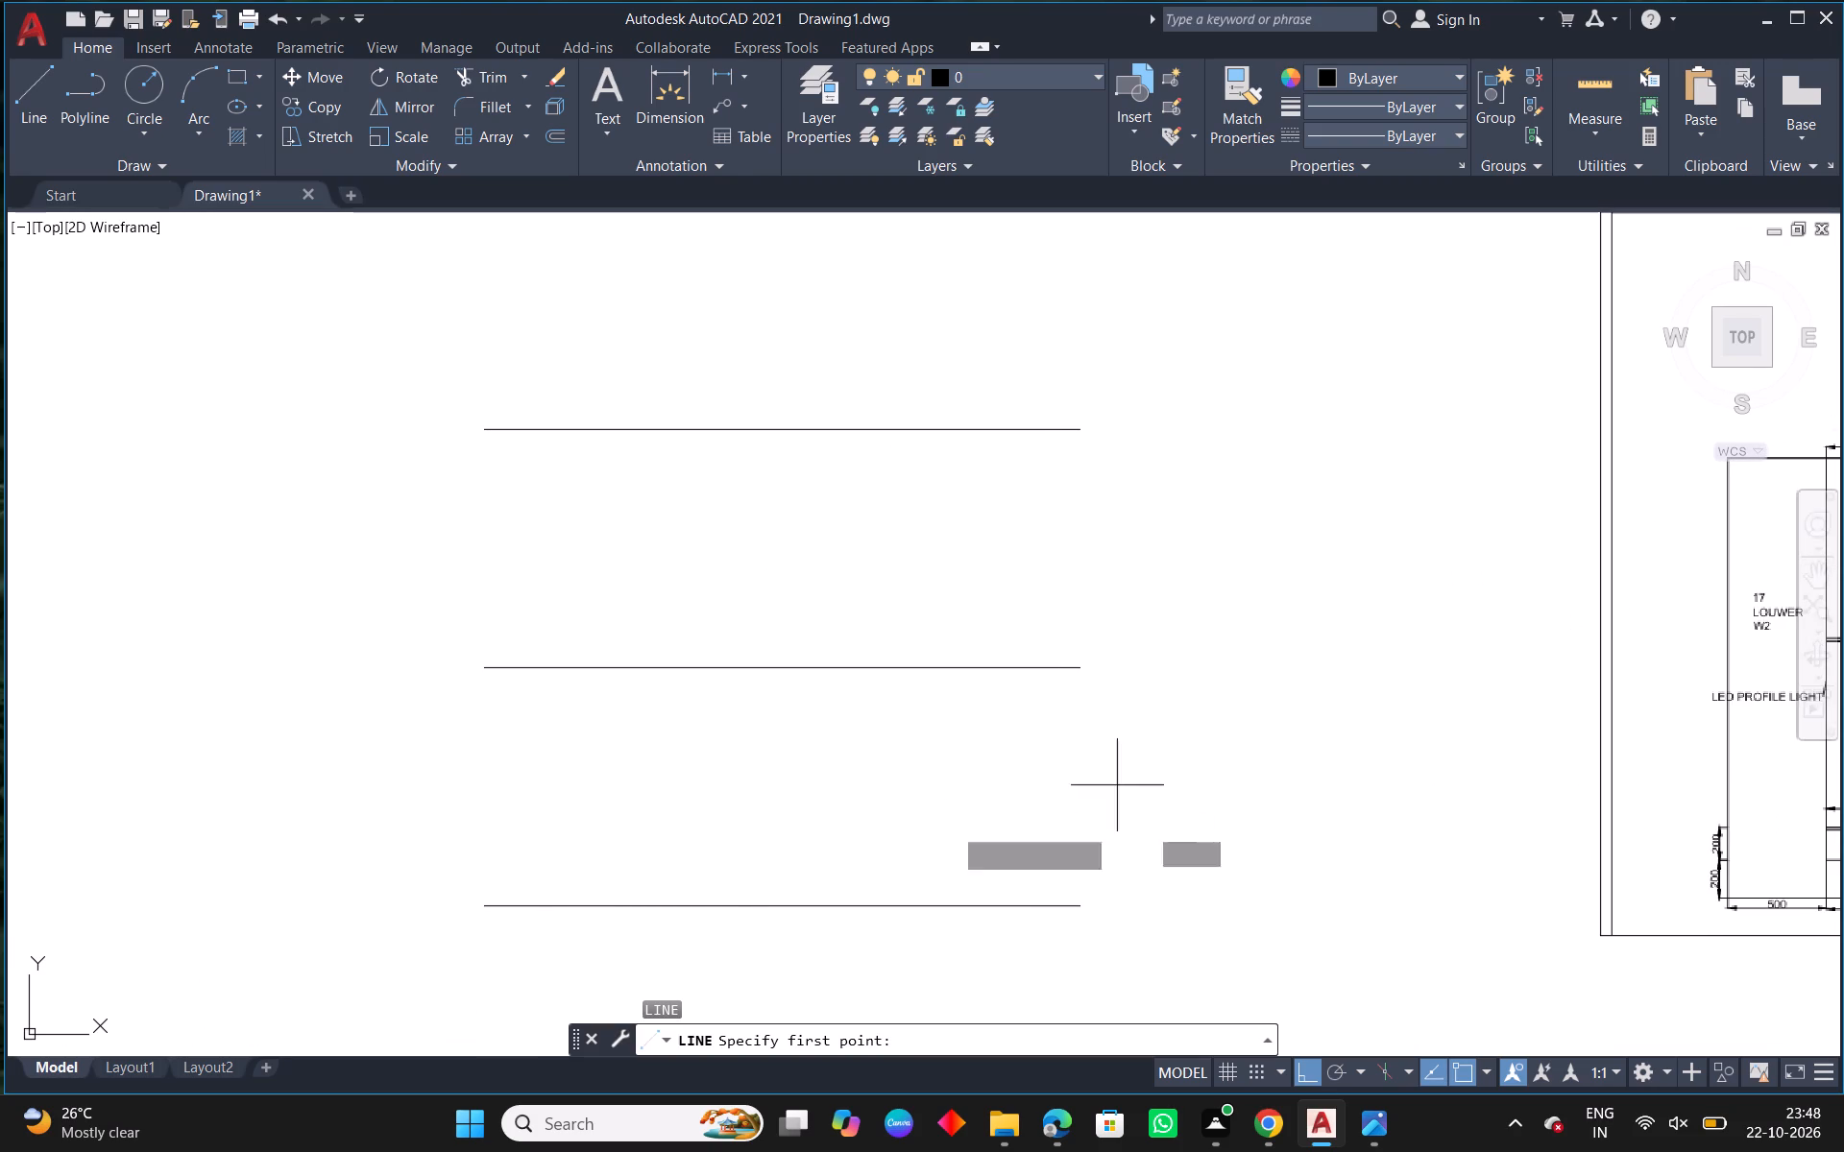
drag(484, 903, 487, 884)
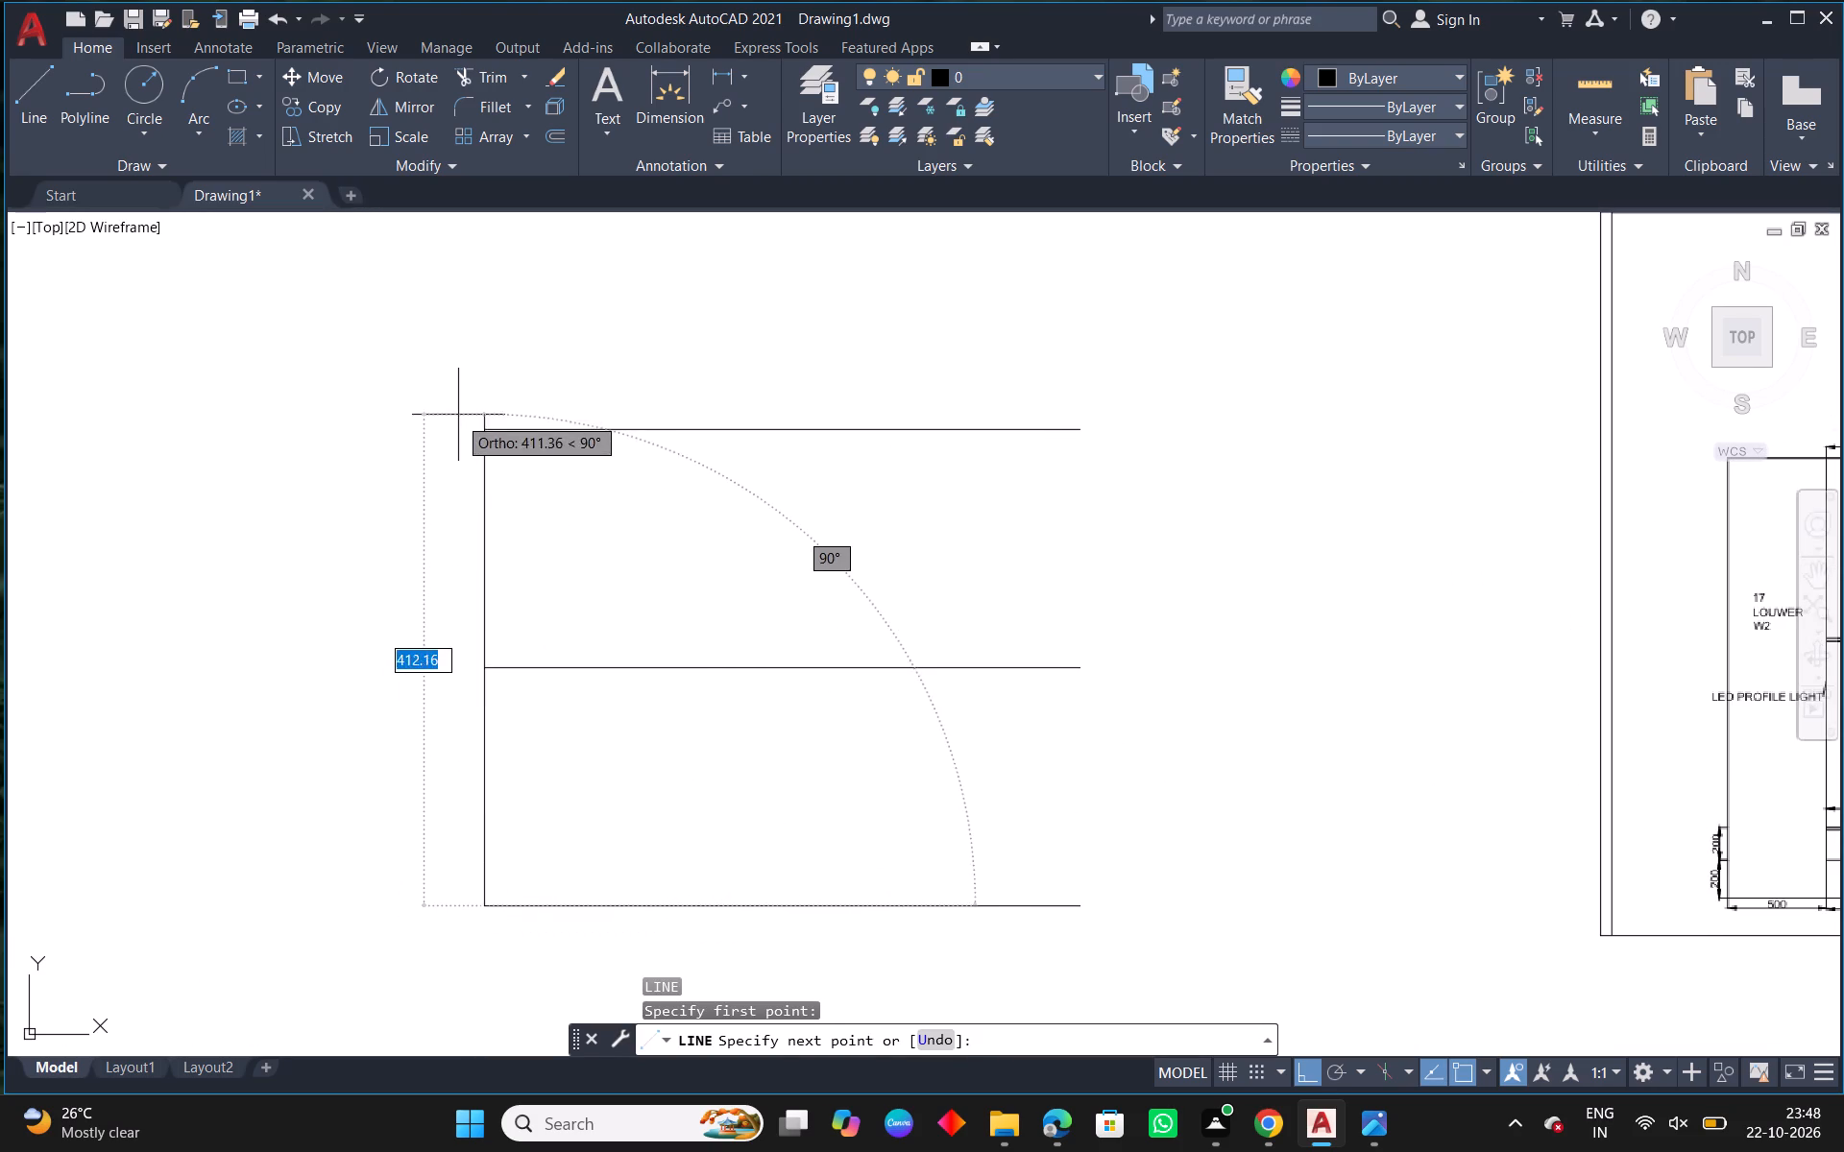
click(481, 436)
key(Escape)
Scale the reference image up again from its lower-left corner to about six and a half times its size.
scroll(487, 529, down, 8)
middle_click(981, 653)
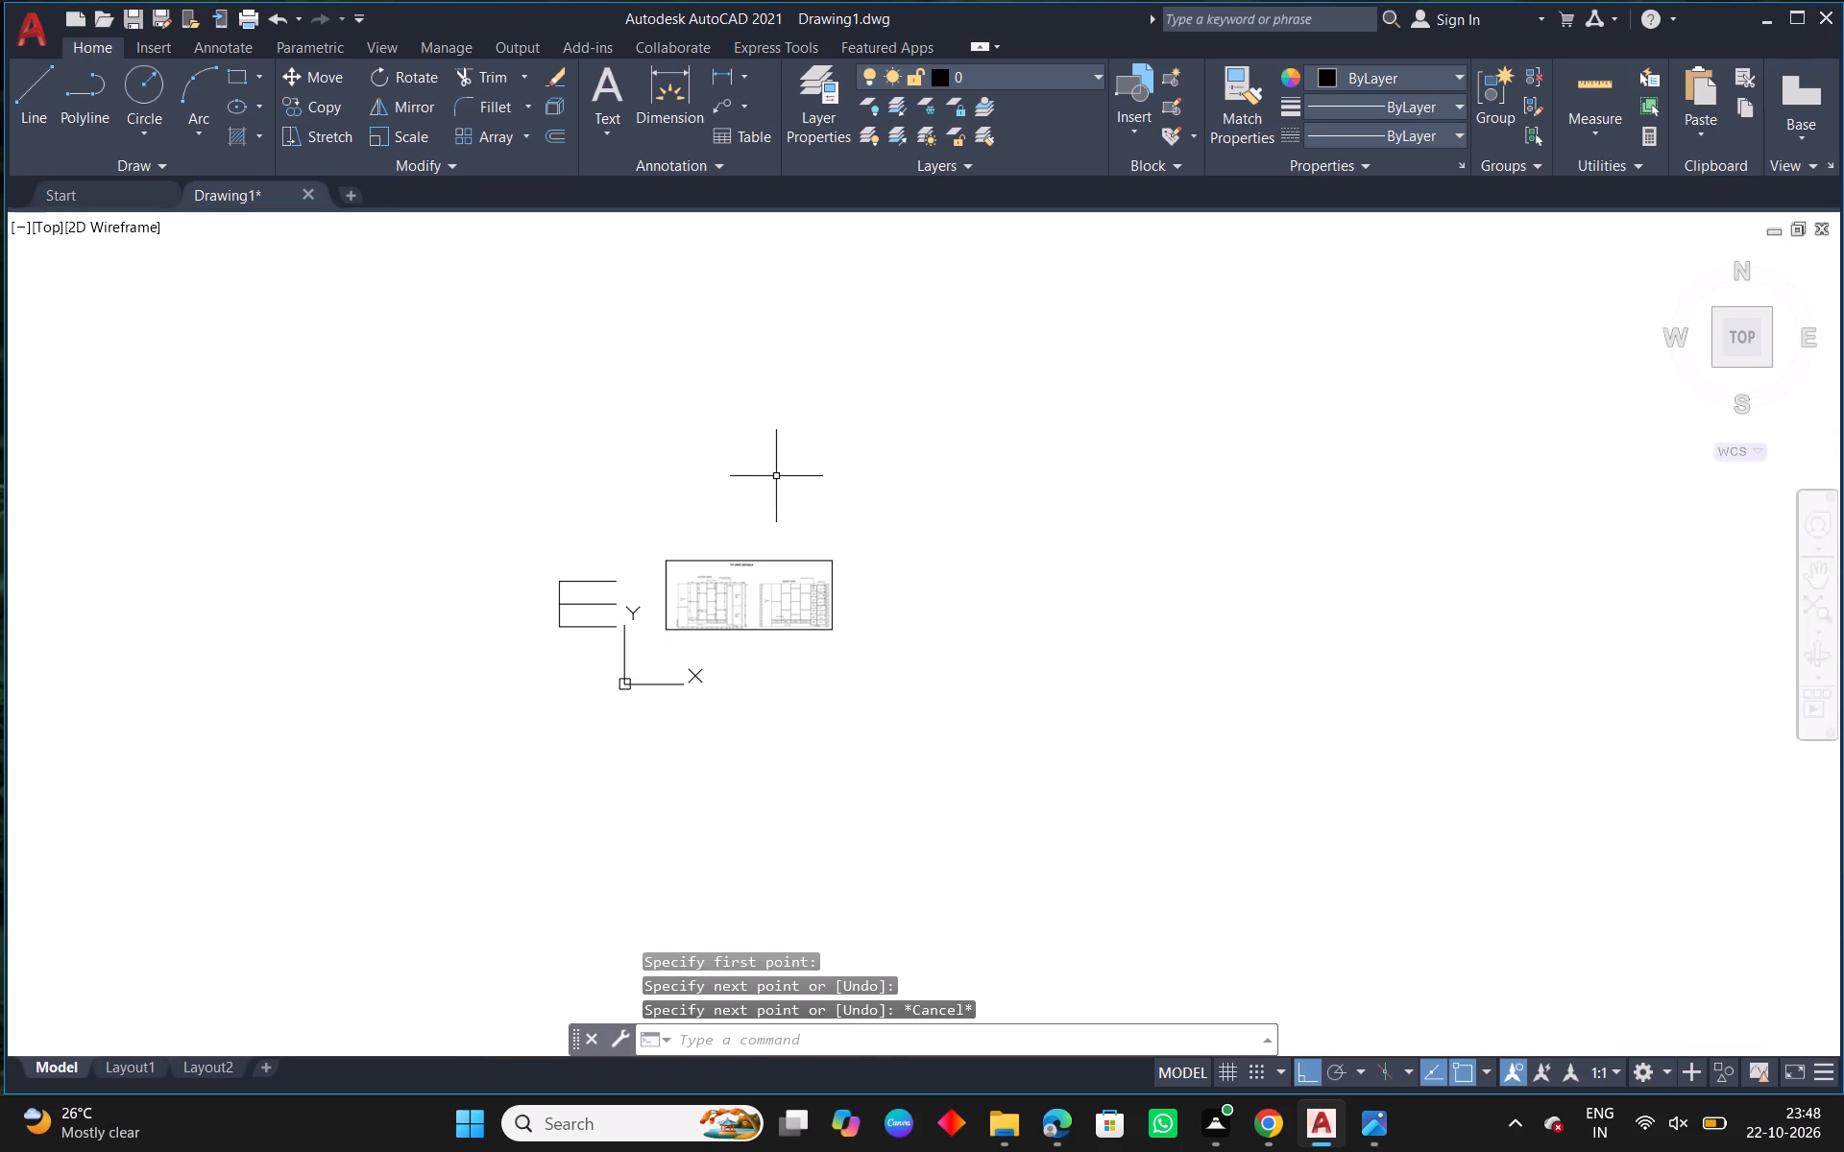
drag(813, 460, 807, 535)
click(683, 673)
text(sc)
key(space)
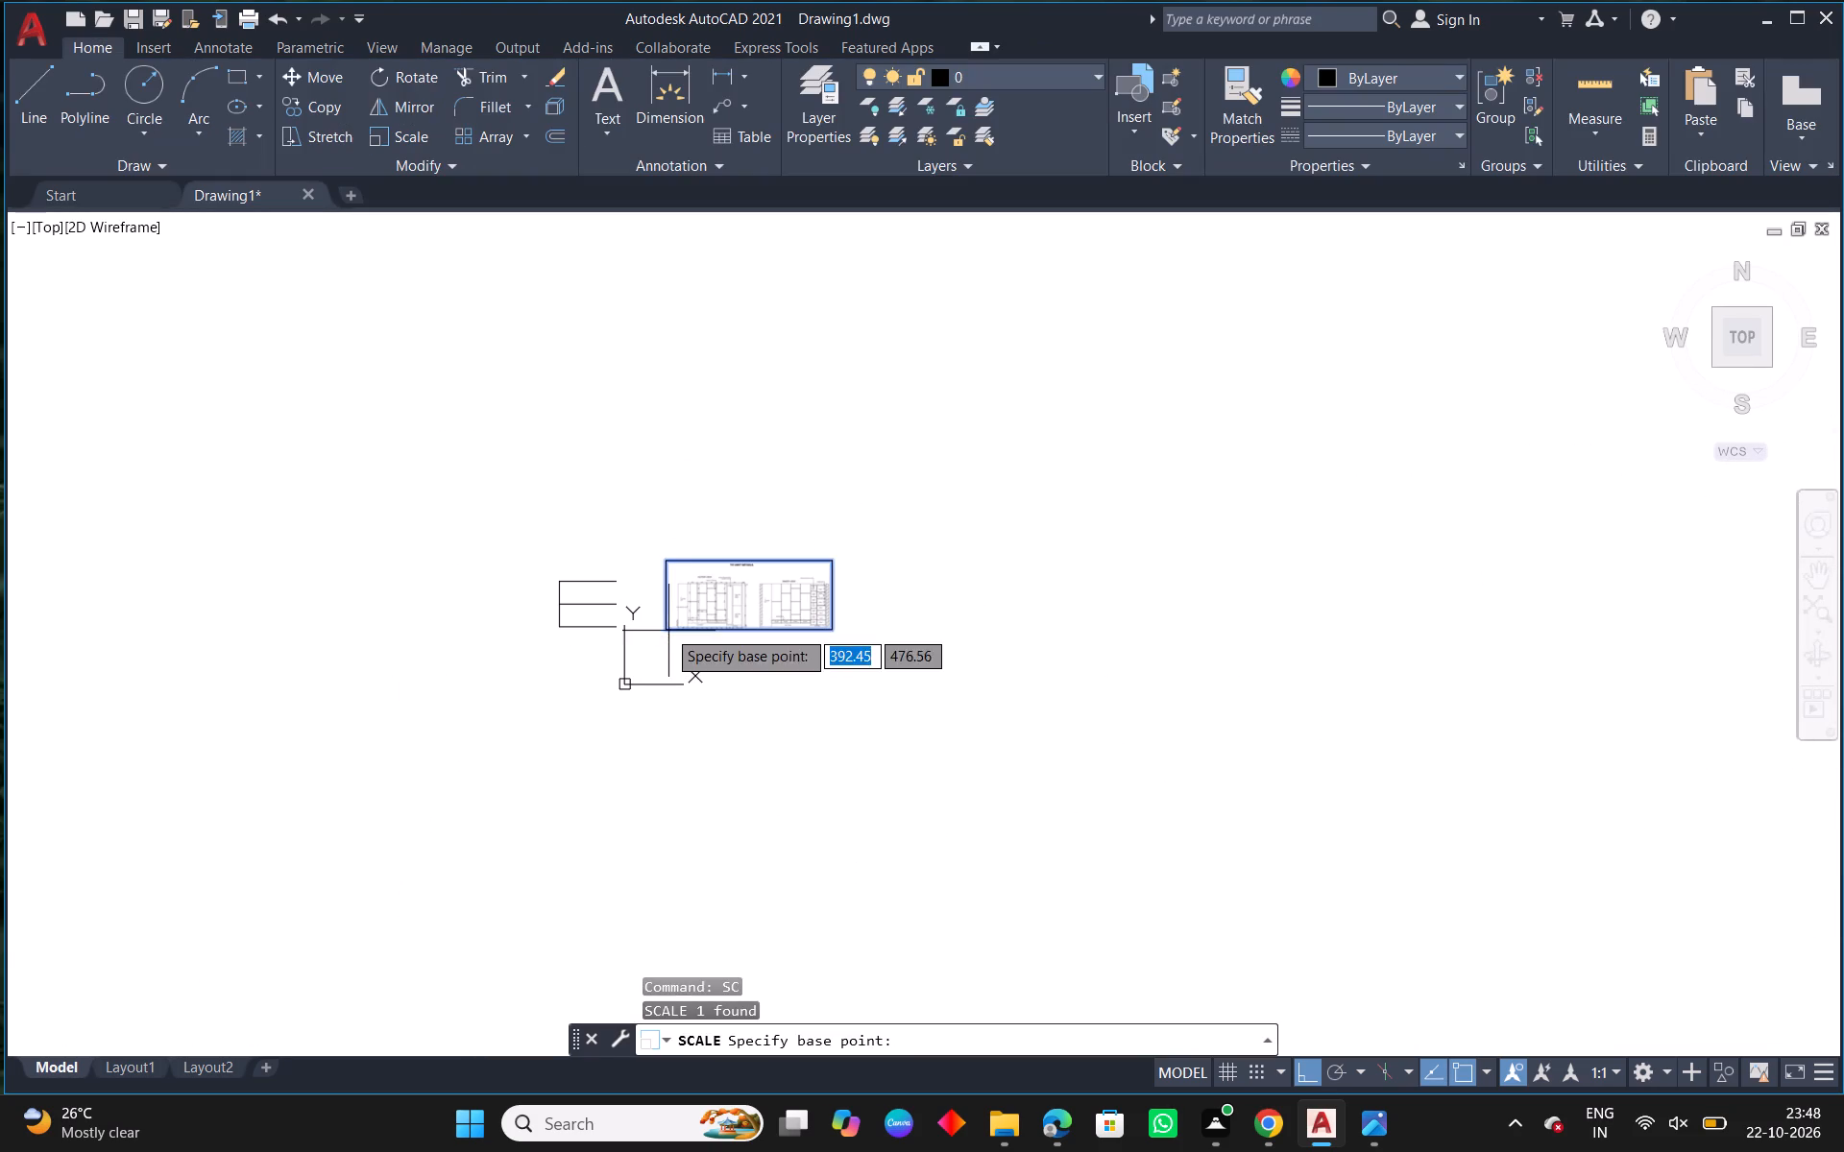
click(667, 629)
click(1206, 615)
middle_drag(765, 606, 787, 728)
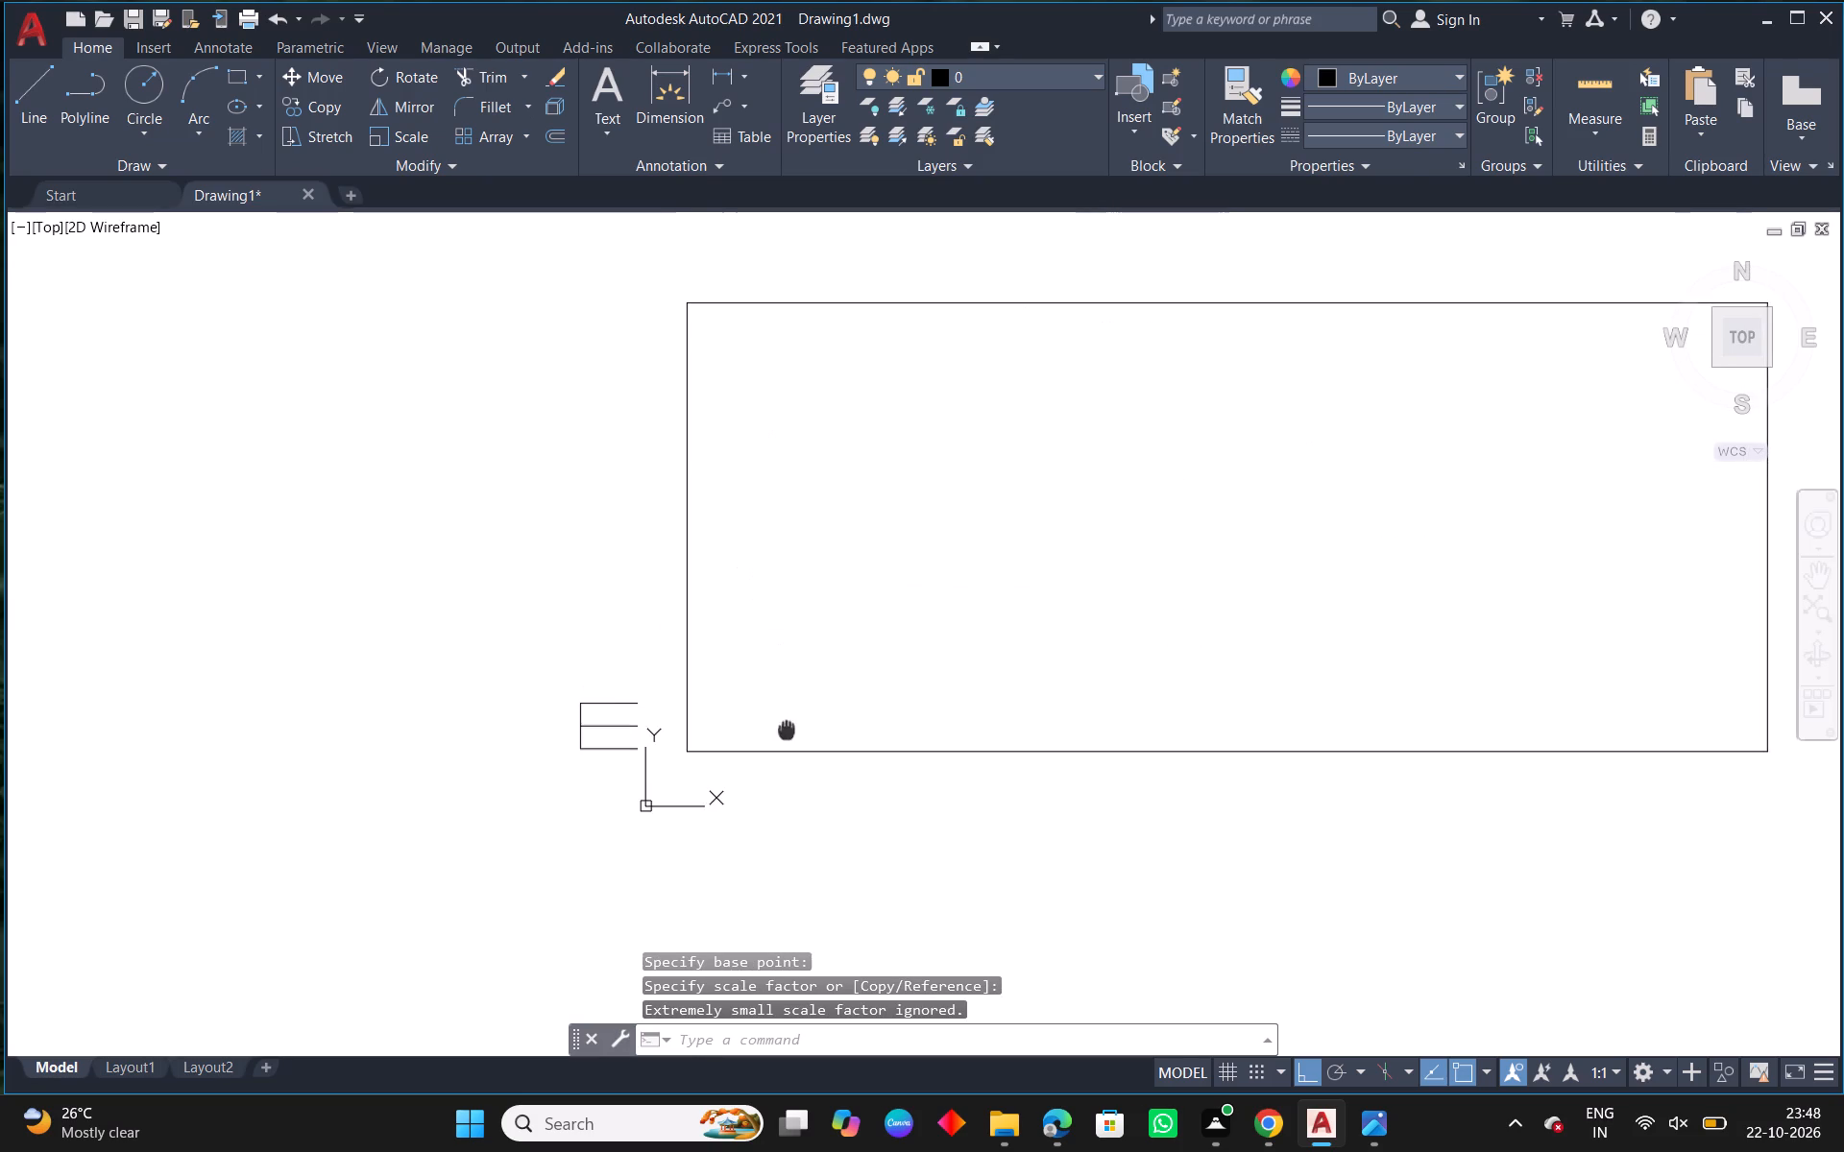
scroll(627, 708, up, 1)
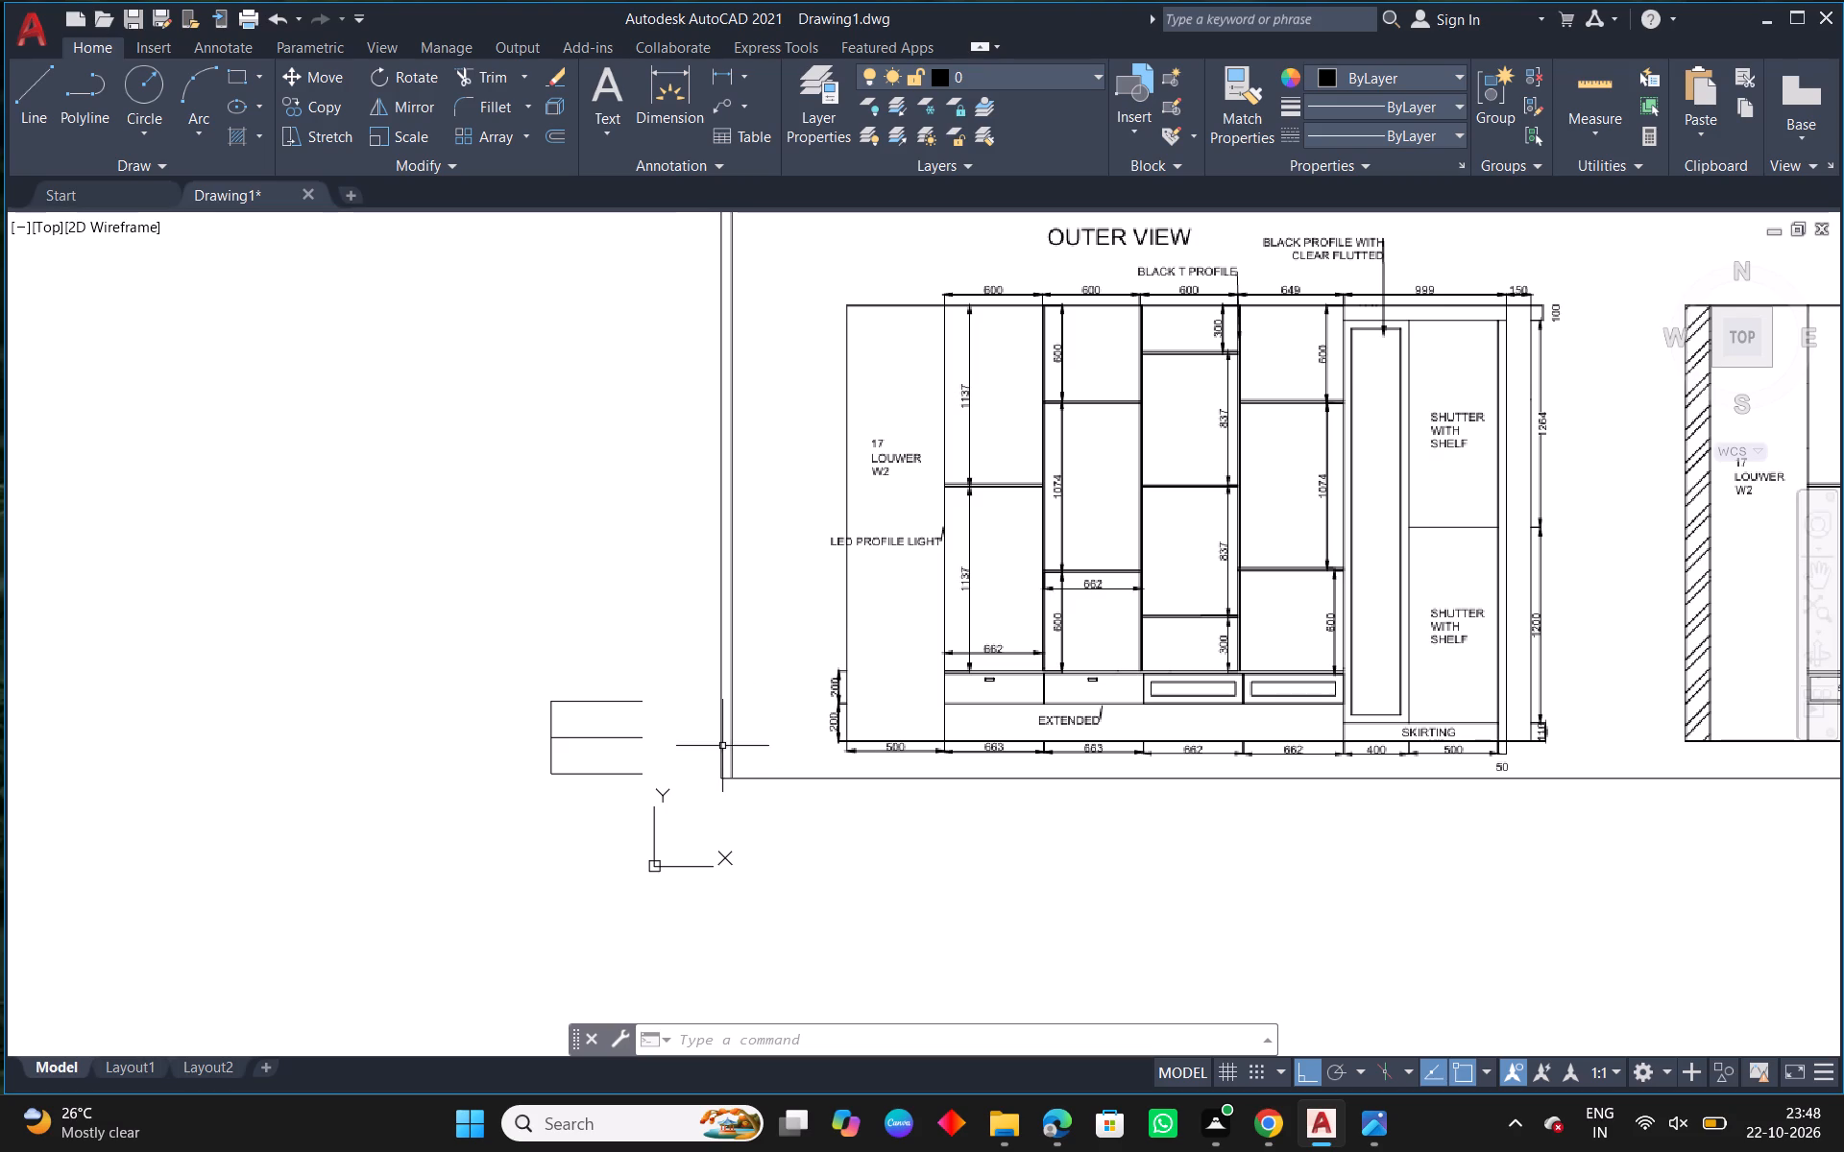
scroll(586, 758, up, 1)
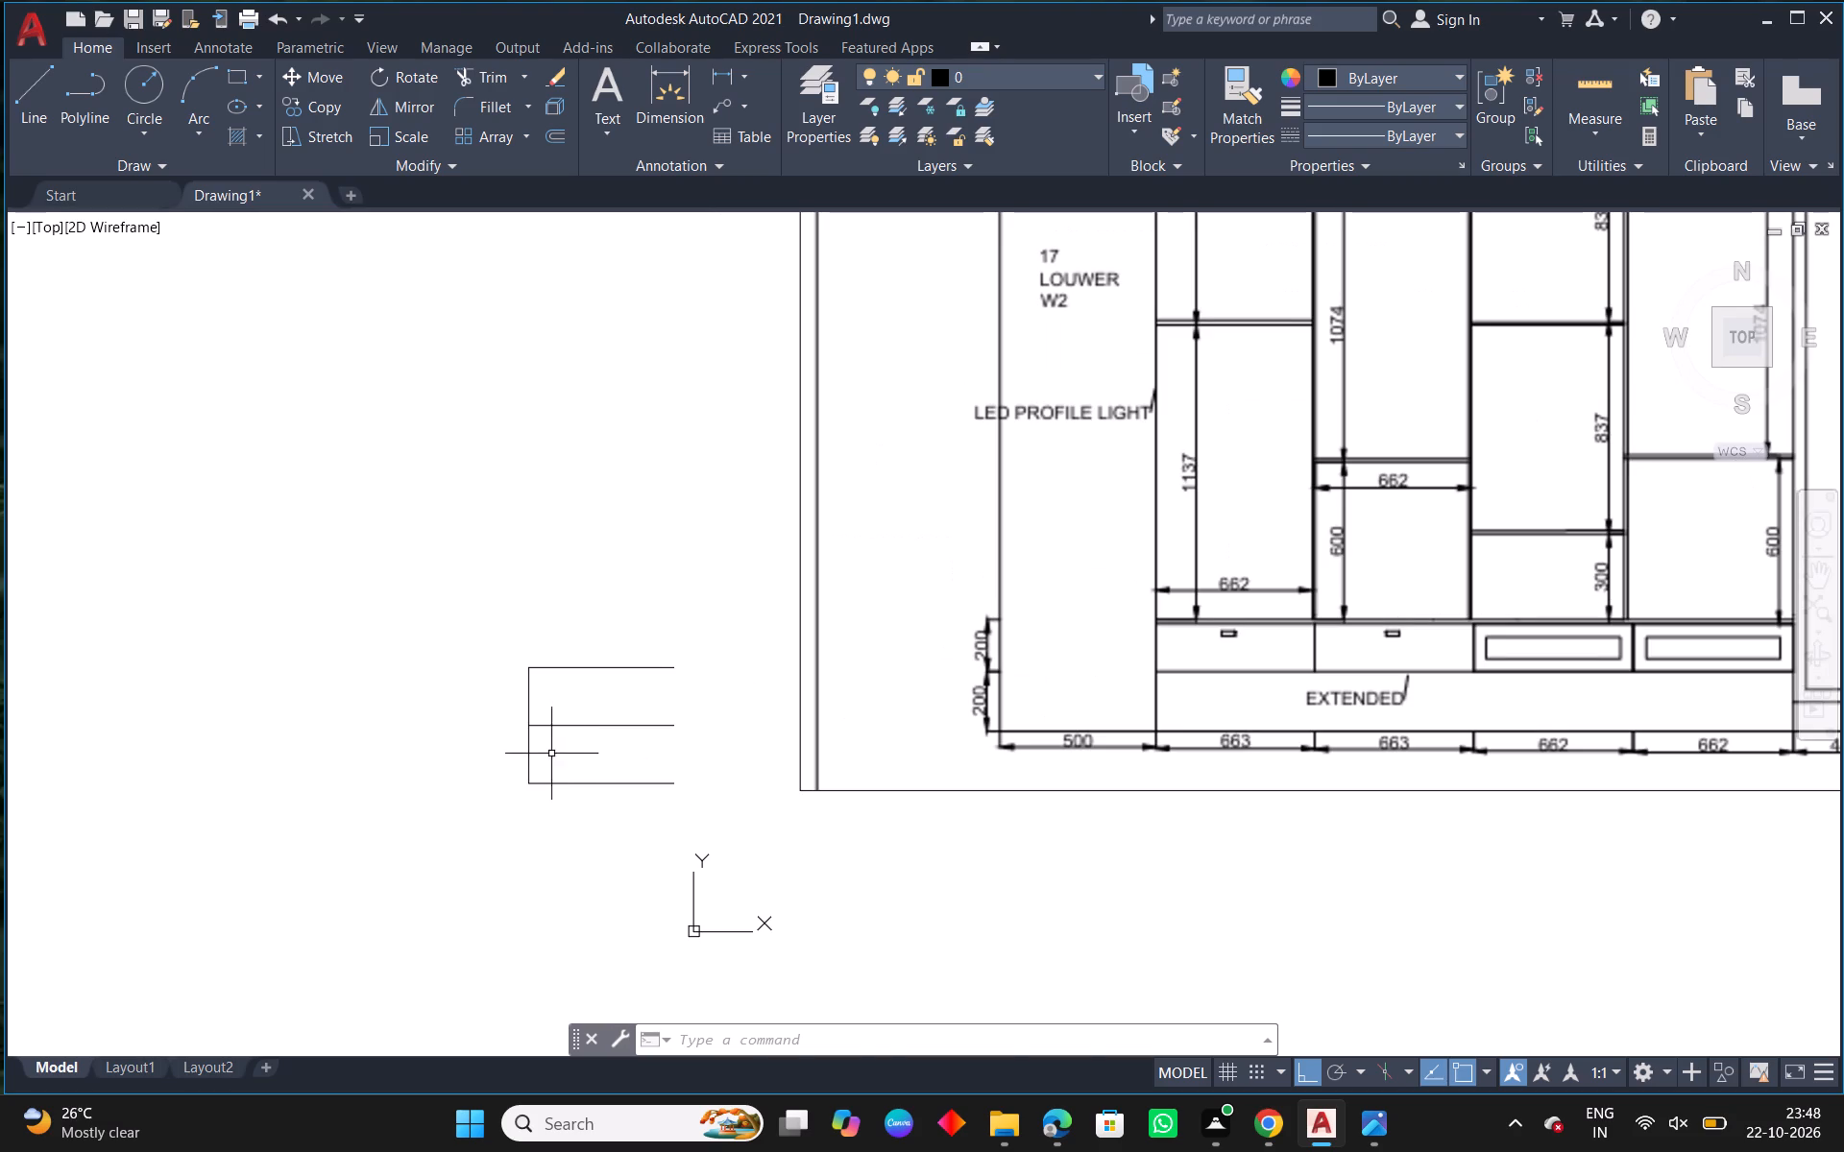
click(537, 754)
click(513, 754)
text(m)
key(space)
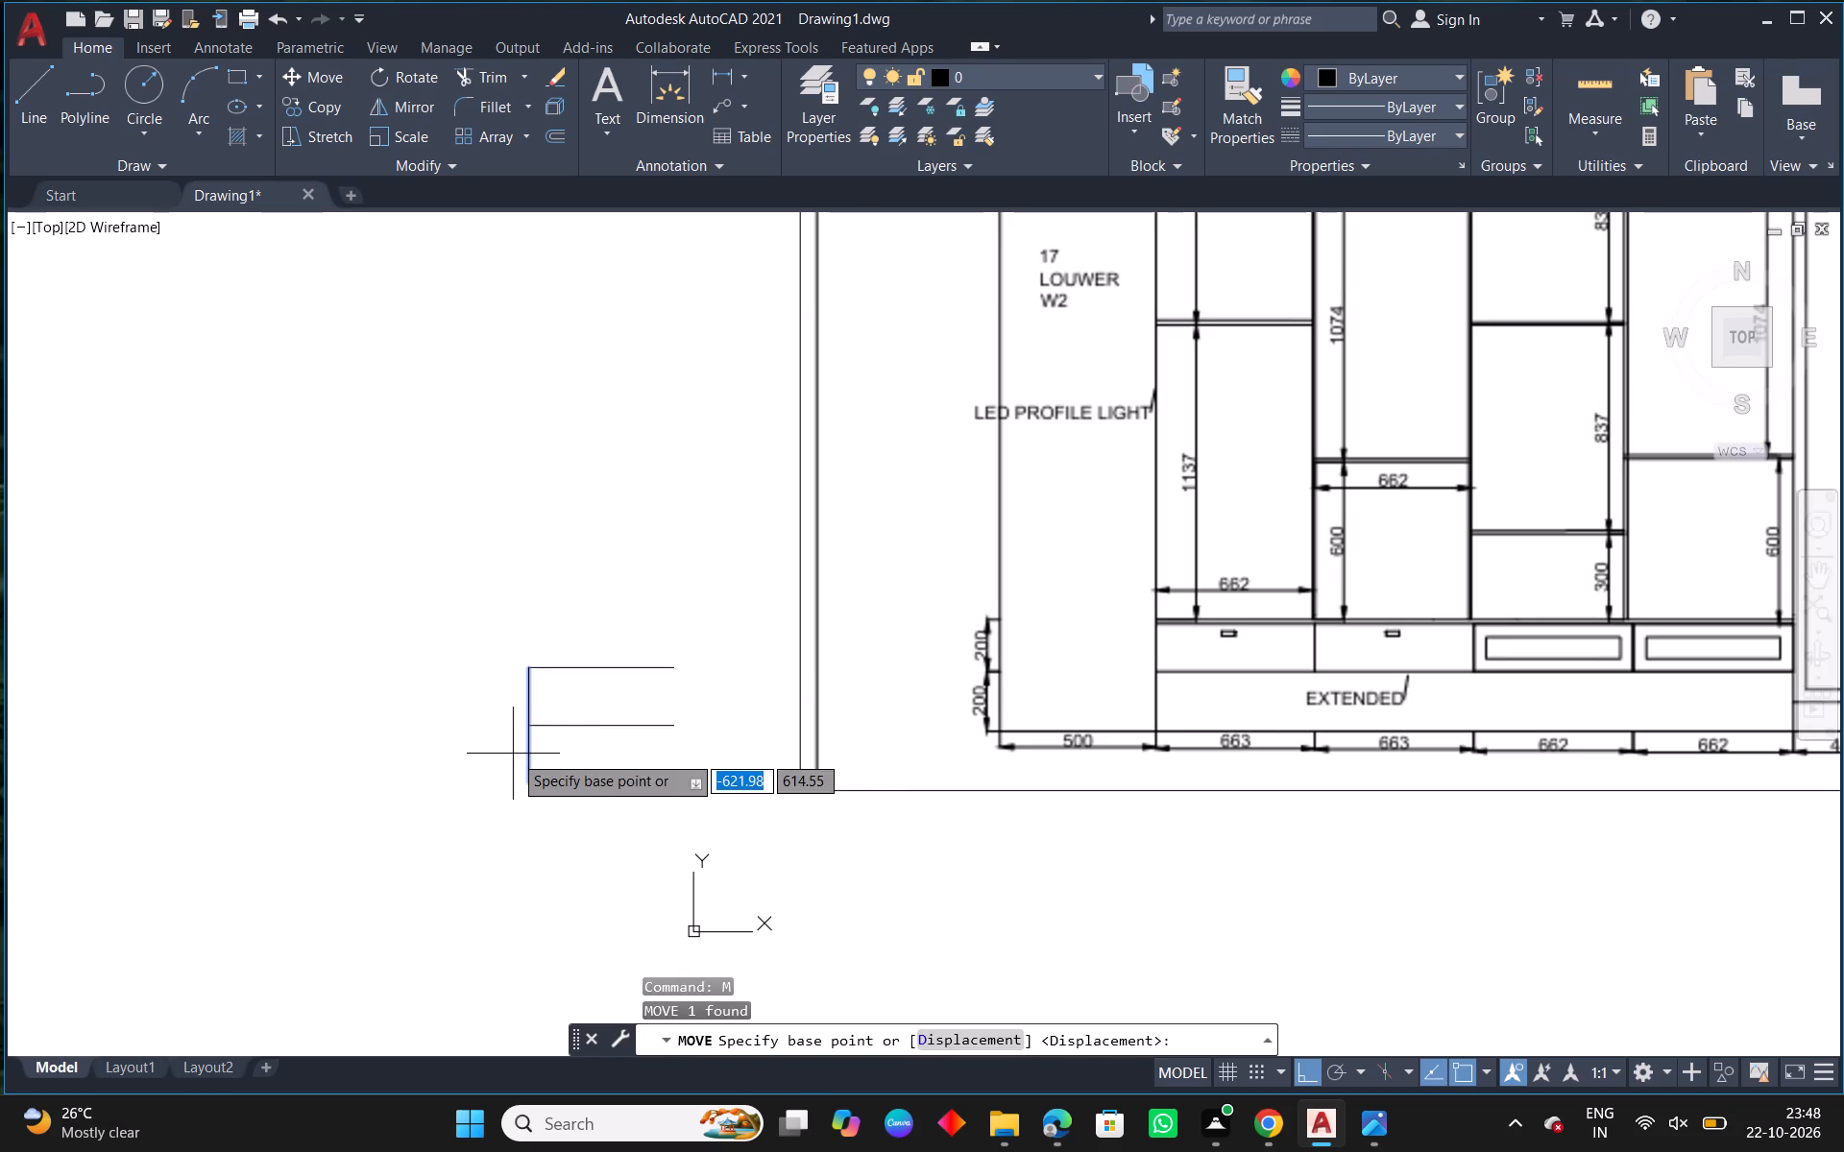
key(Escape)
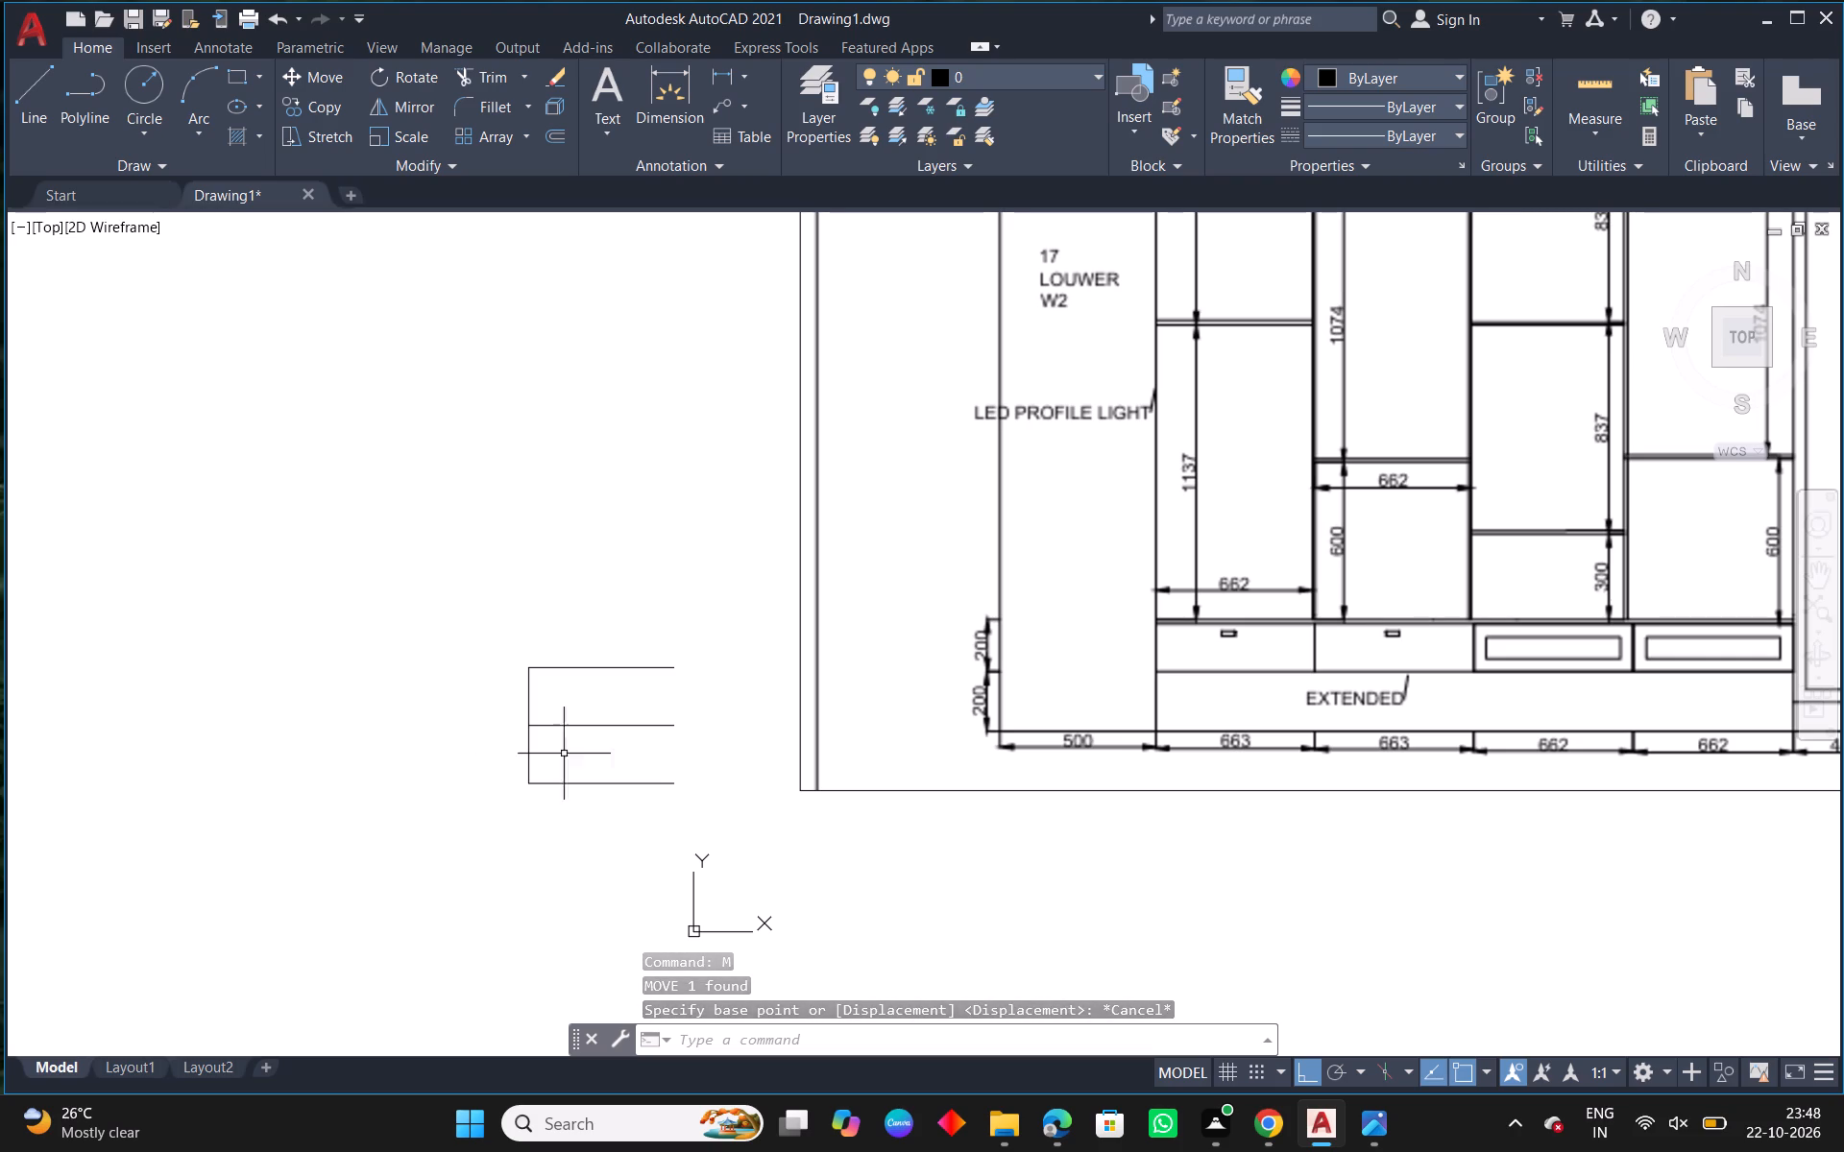
Draw a vertical line closing the right ends of the three horizontal lines, from the bottom line to the top one.
text(l)
key(space)
click(670, 783)
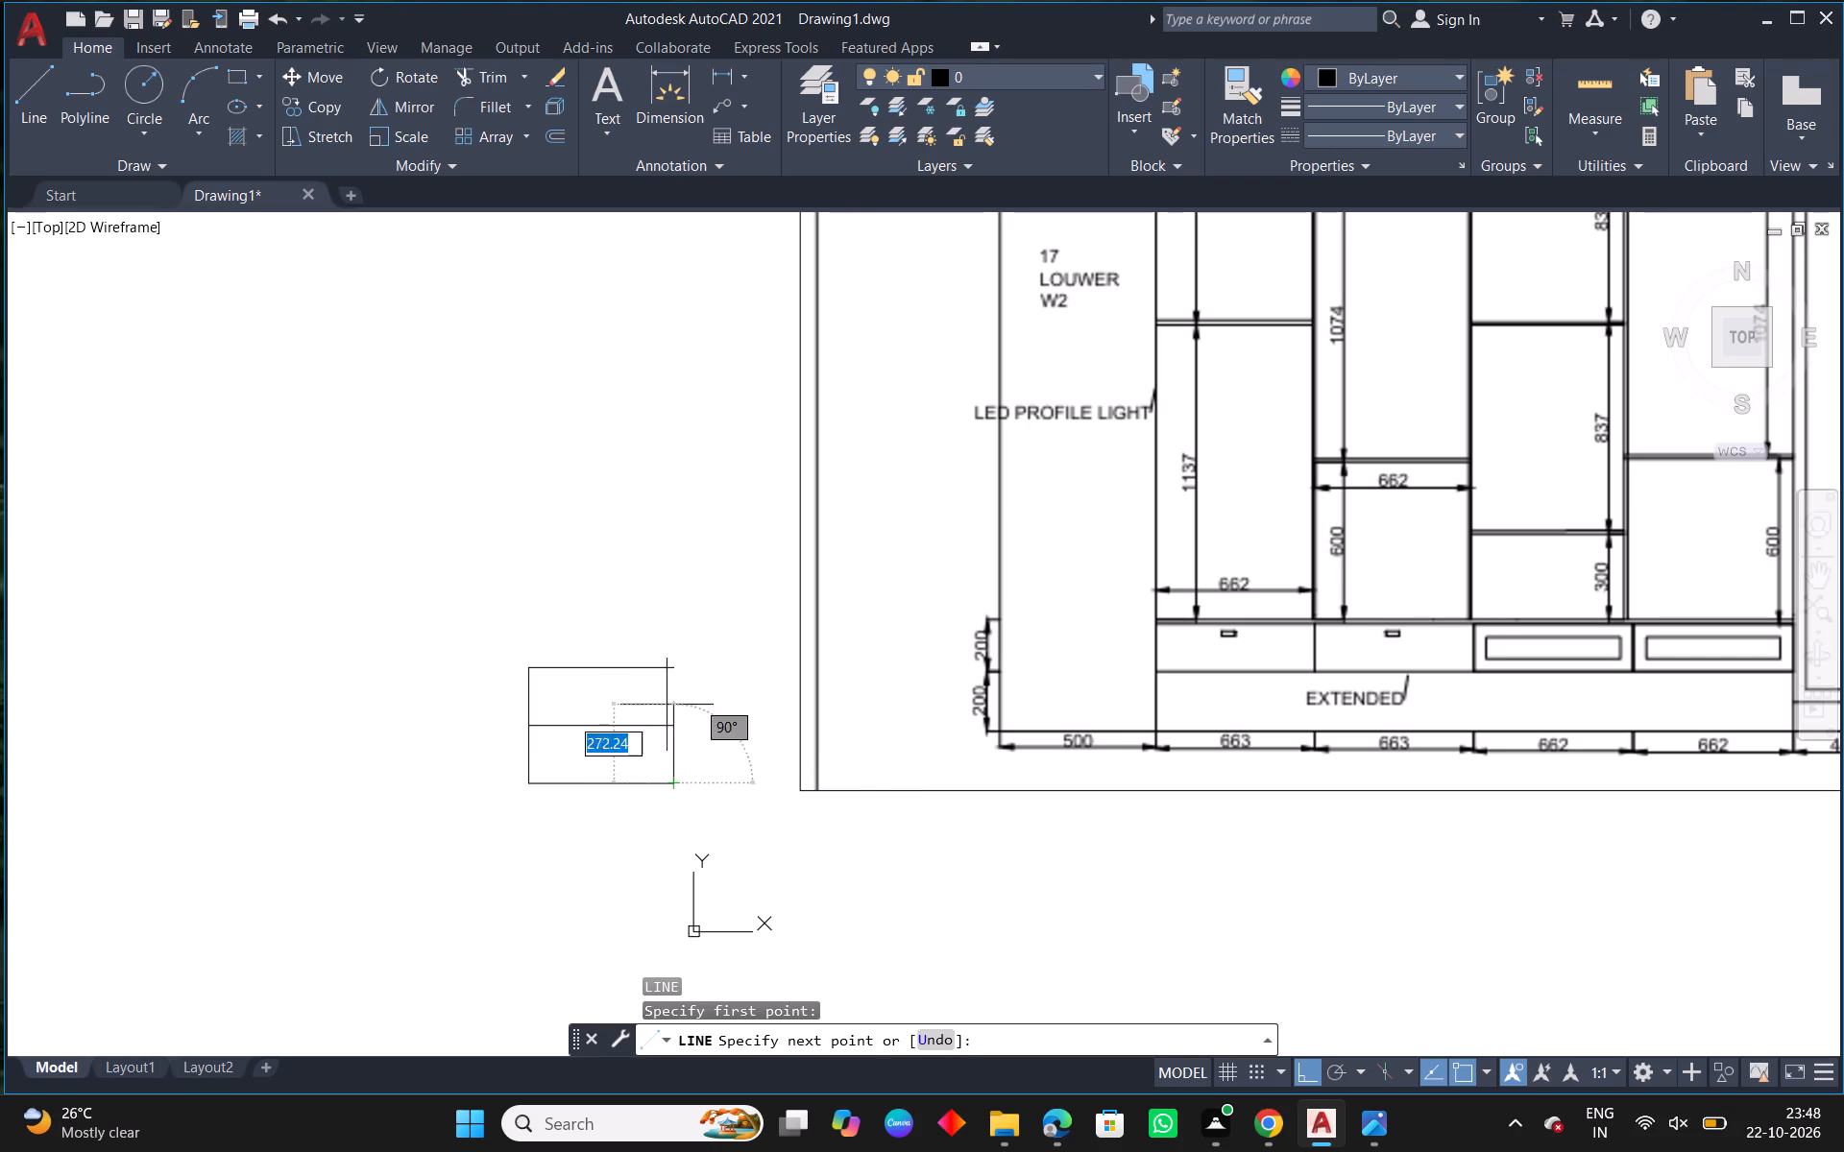
click(666, 666)
key(Escape)
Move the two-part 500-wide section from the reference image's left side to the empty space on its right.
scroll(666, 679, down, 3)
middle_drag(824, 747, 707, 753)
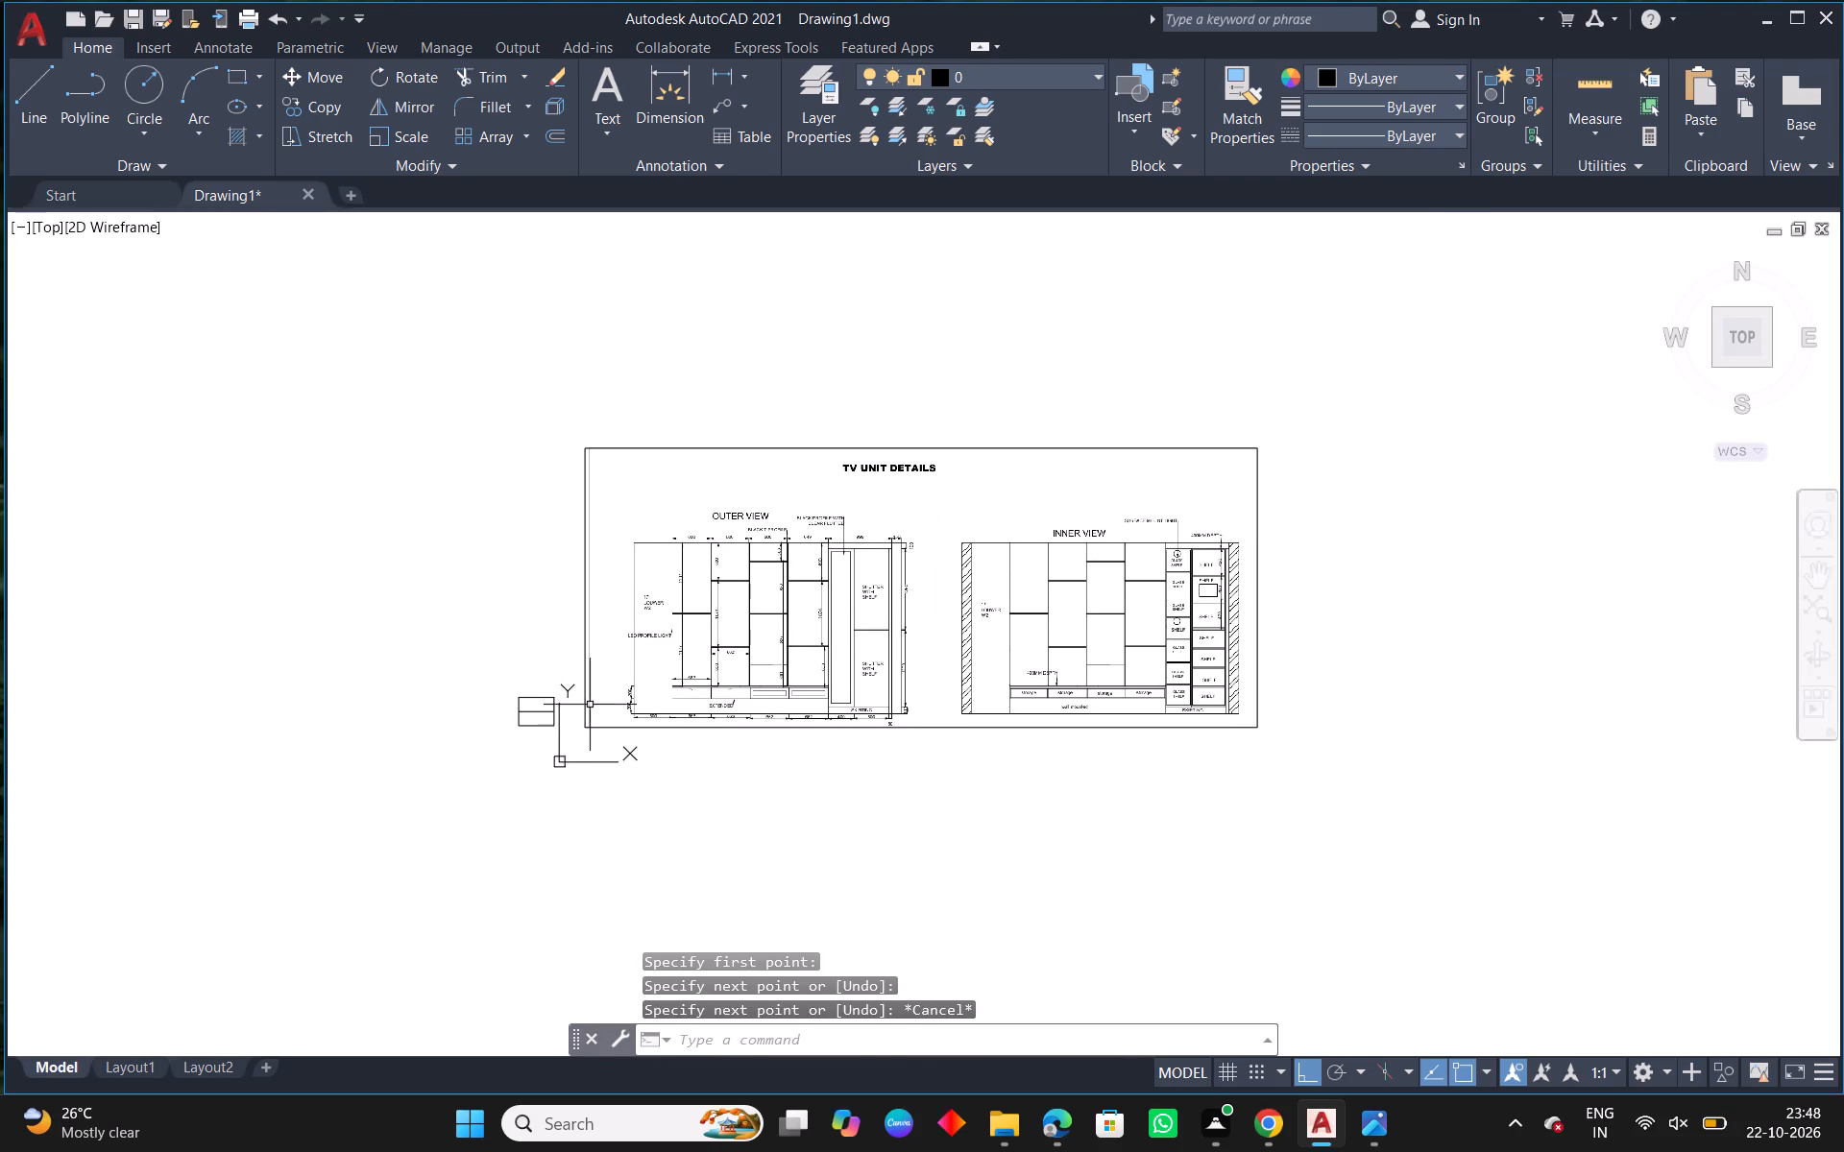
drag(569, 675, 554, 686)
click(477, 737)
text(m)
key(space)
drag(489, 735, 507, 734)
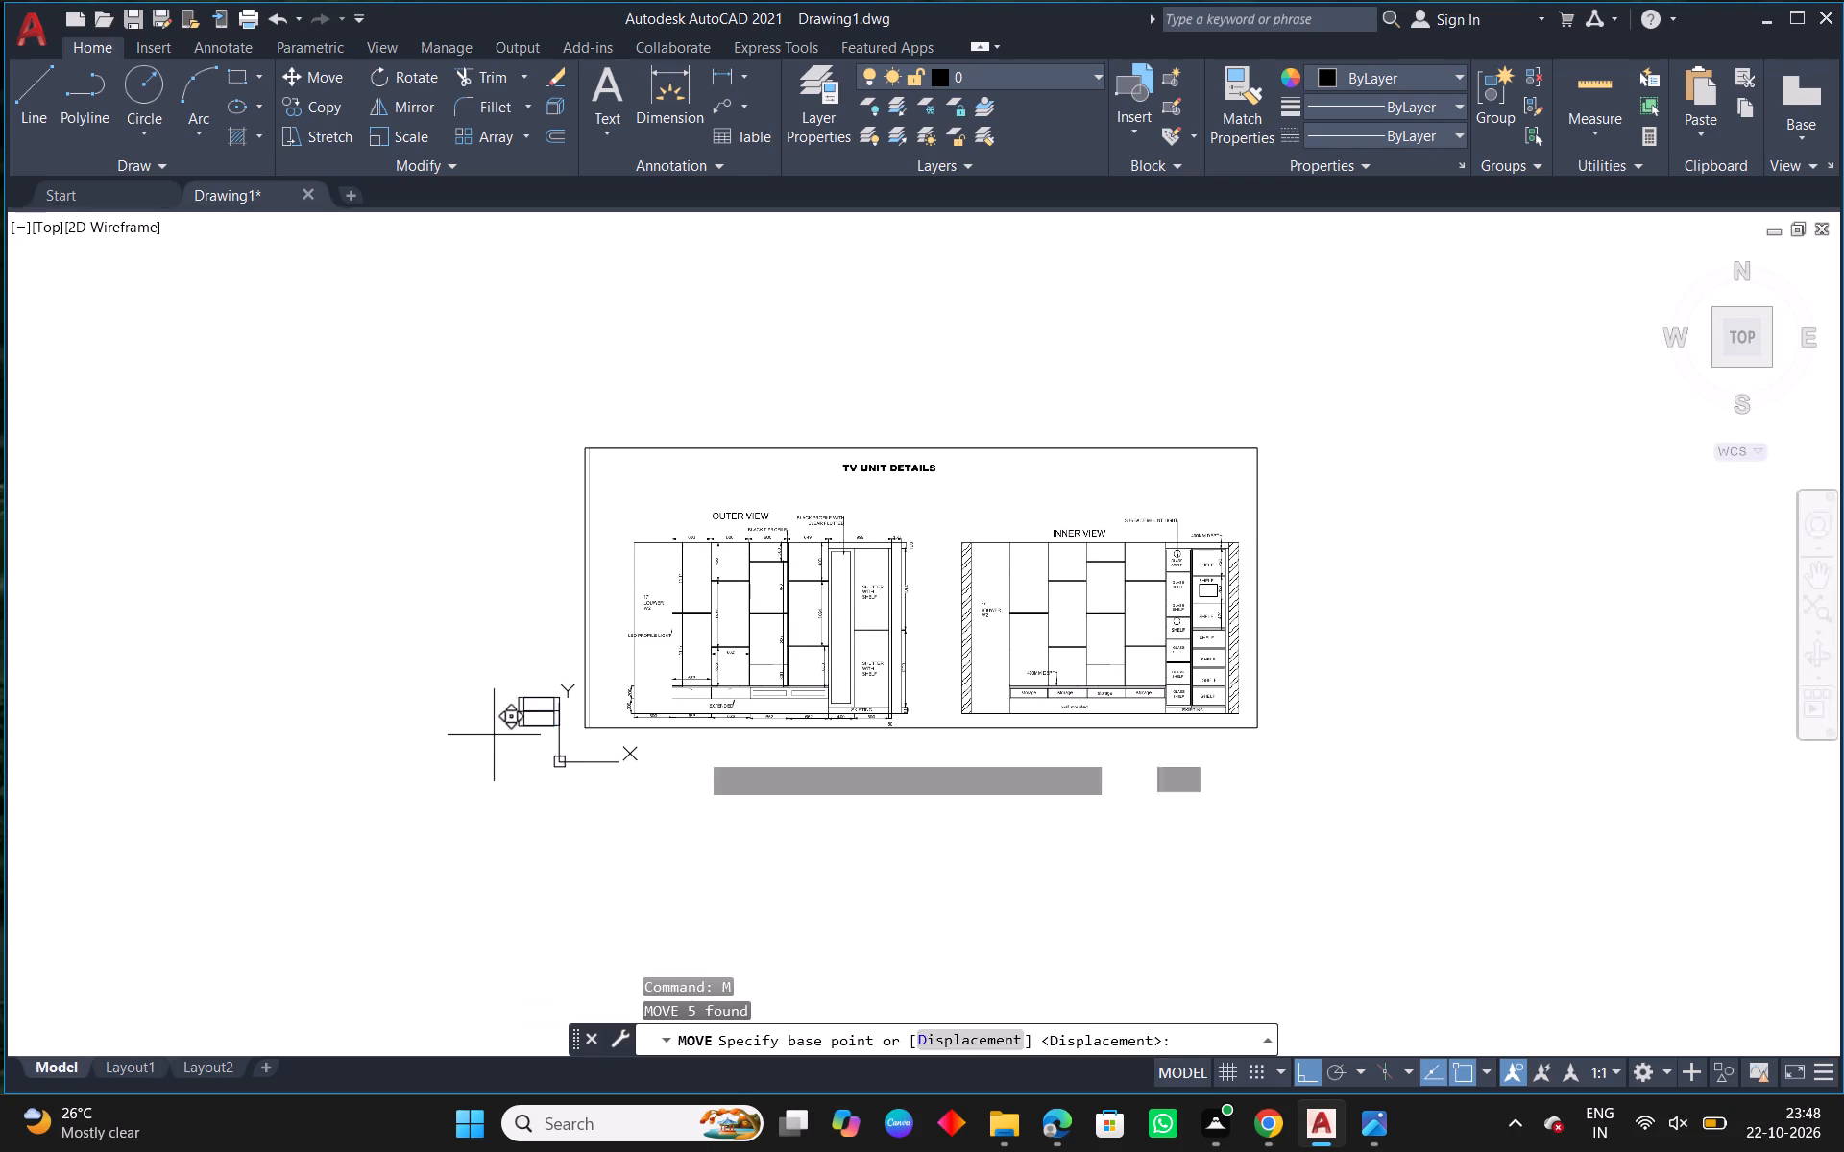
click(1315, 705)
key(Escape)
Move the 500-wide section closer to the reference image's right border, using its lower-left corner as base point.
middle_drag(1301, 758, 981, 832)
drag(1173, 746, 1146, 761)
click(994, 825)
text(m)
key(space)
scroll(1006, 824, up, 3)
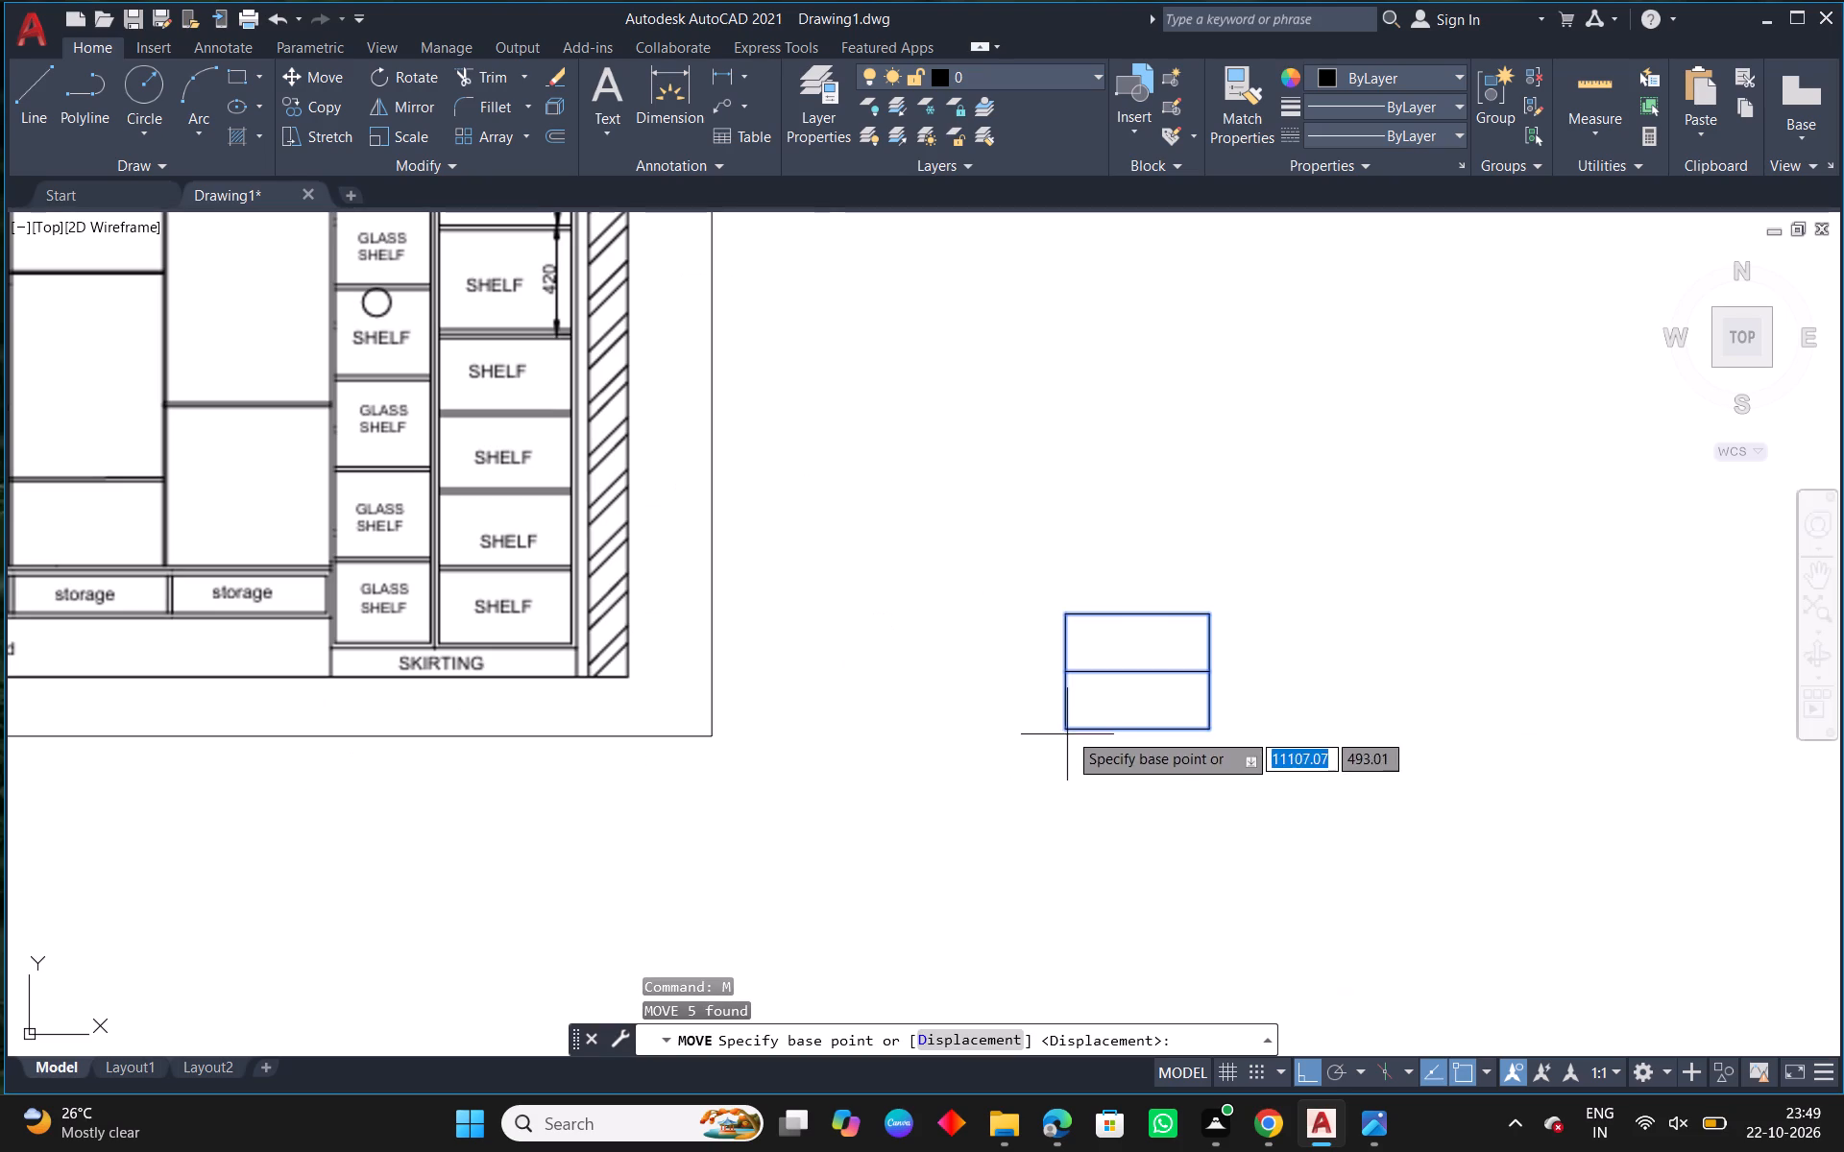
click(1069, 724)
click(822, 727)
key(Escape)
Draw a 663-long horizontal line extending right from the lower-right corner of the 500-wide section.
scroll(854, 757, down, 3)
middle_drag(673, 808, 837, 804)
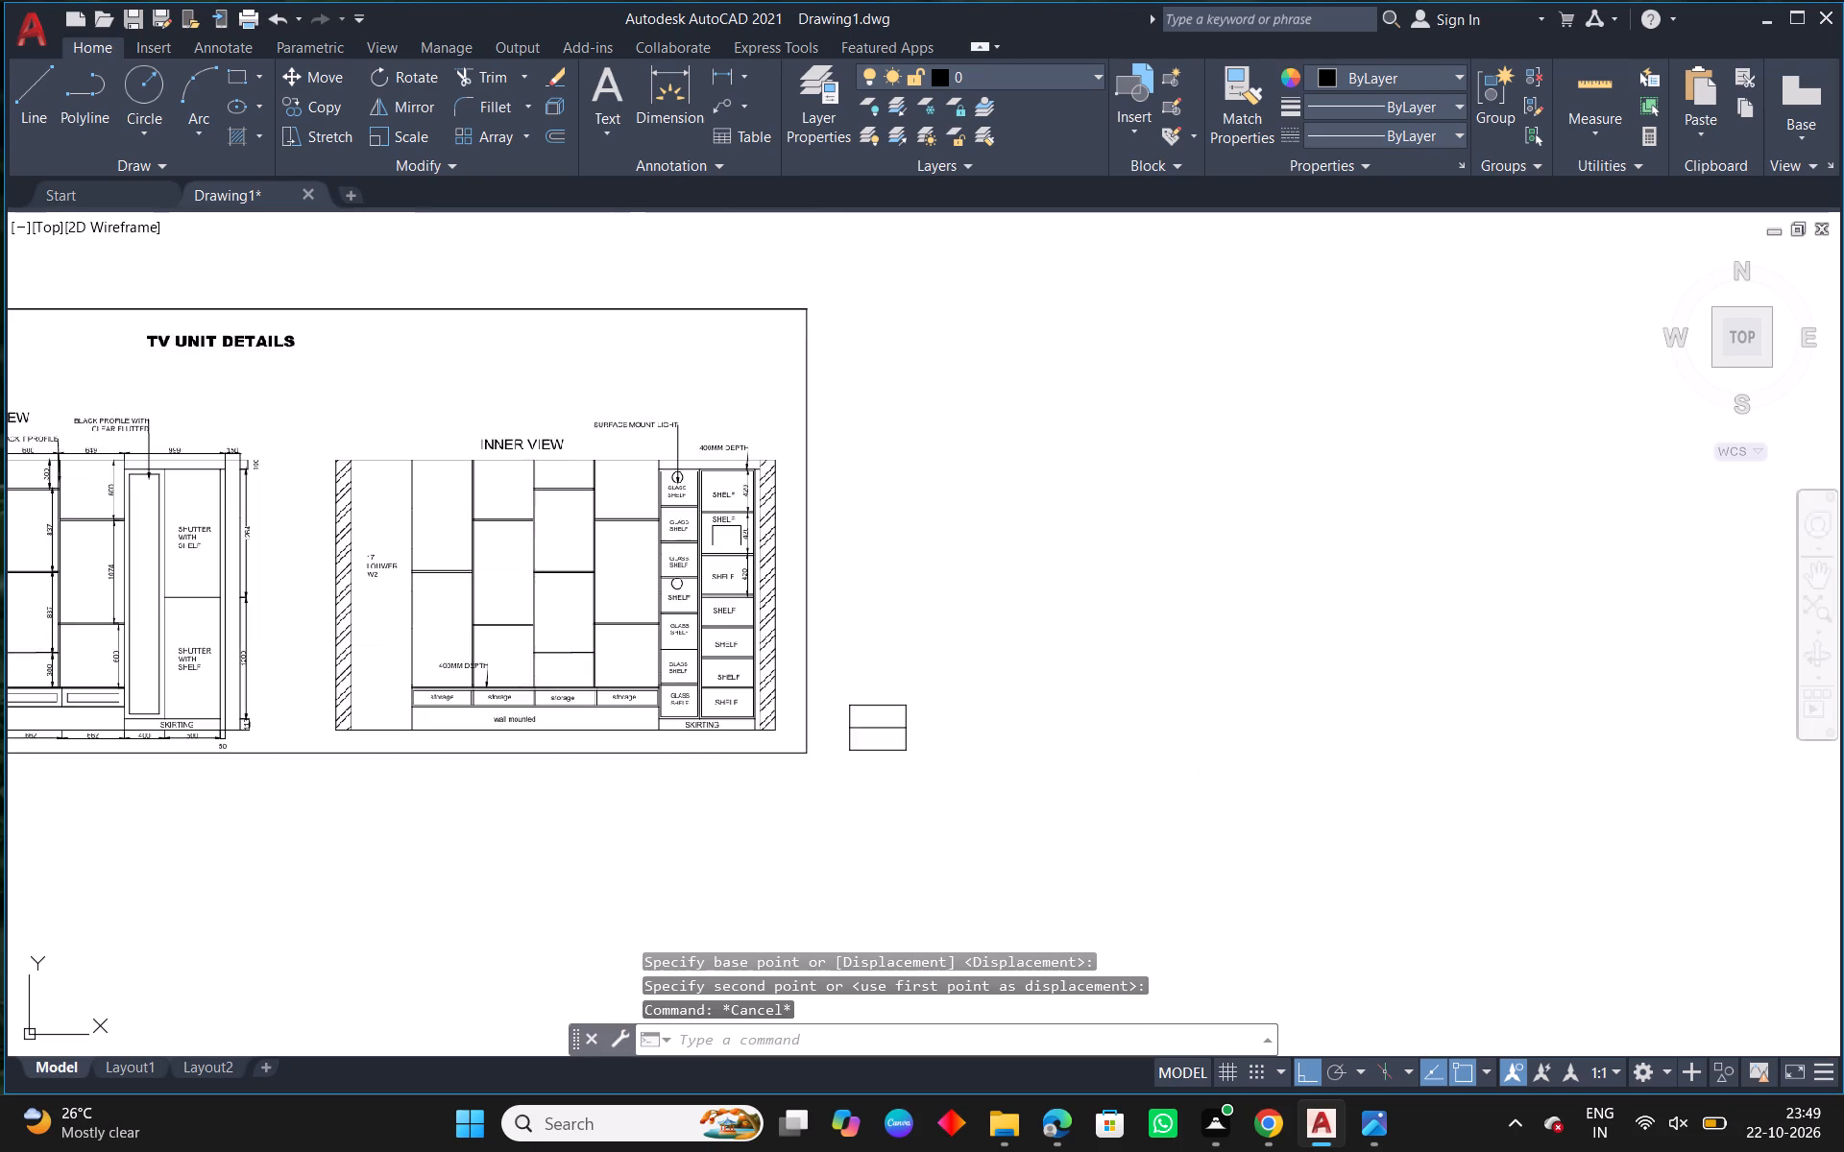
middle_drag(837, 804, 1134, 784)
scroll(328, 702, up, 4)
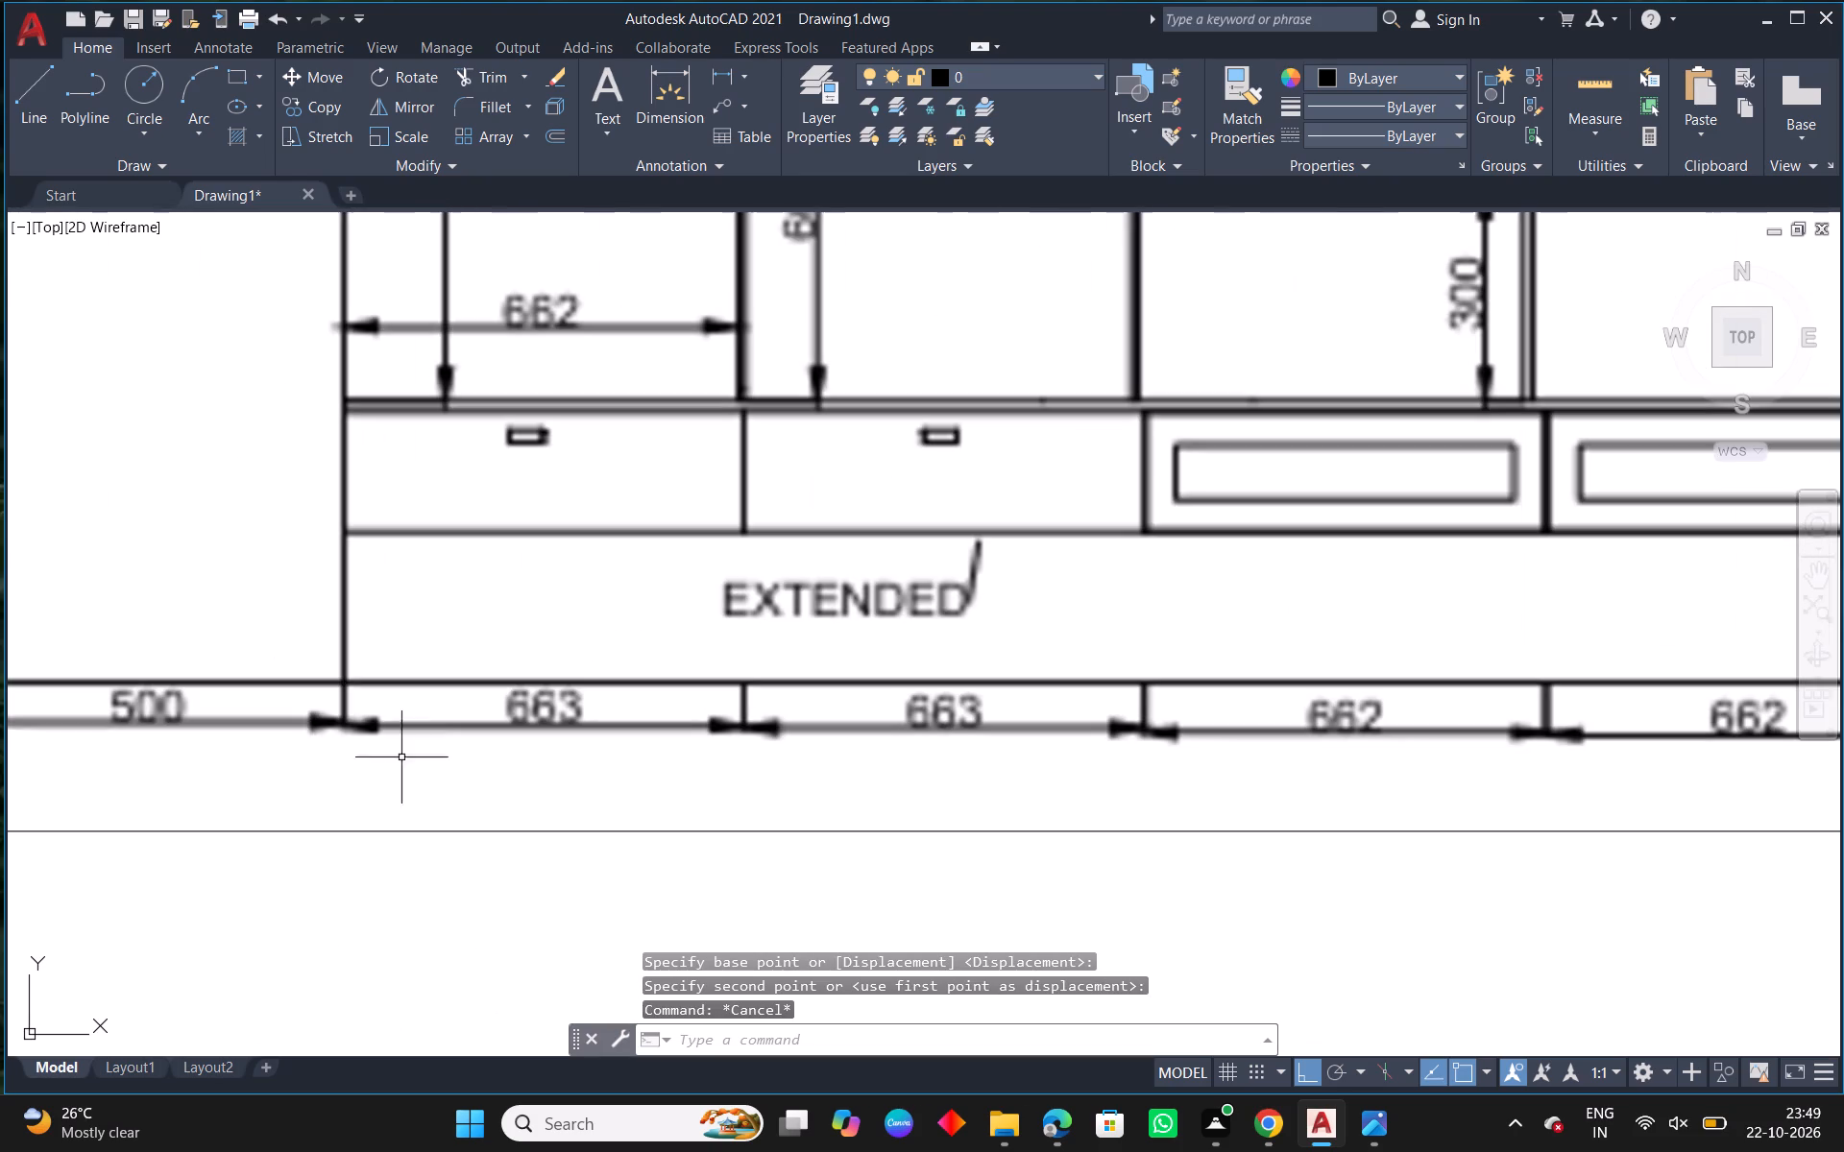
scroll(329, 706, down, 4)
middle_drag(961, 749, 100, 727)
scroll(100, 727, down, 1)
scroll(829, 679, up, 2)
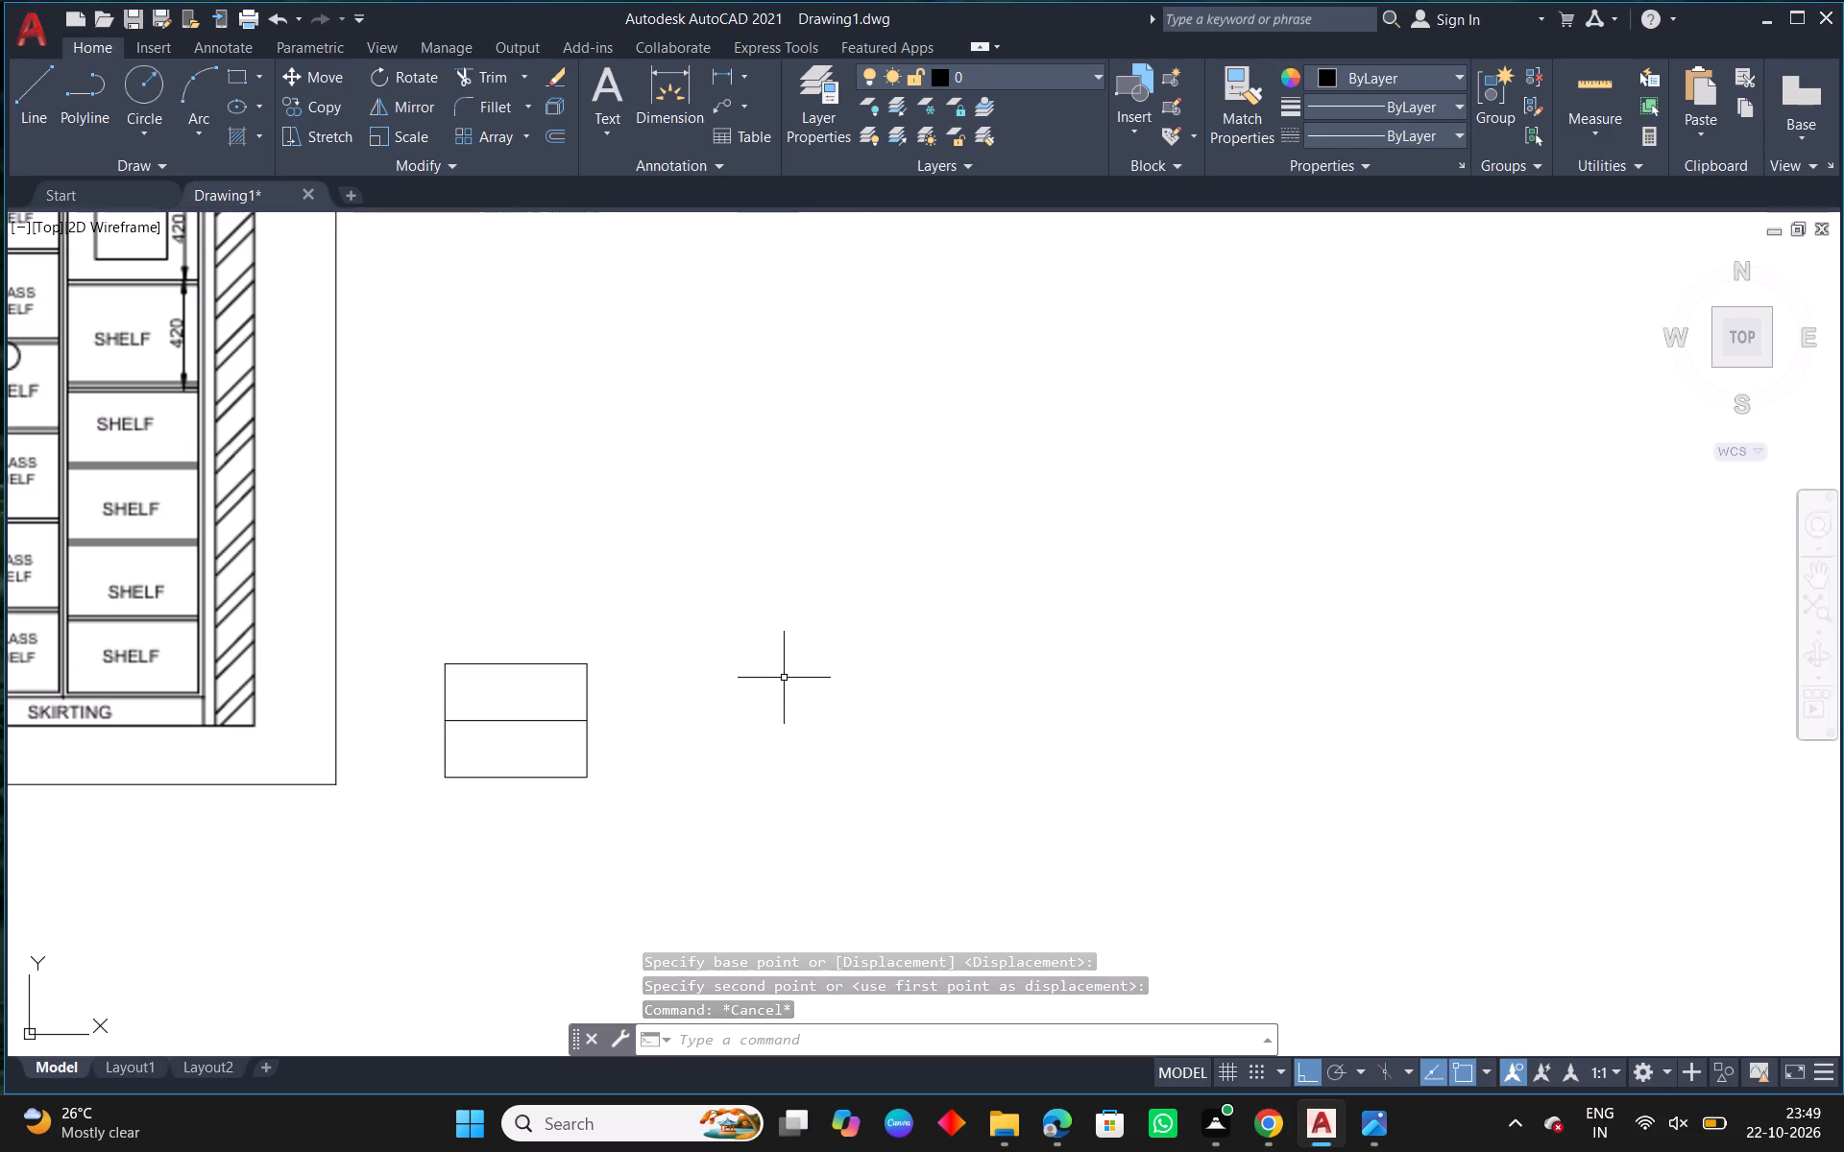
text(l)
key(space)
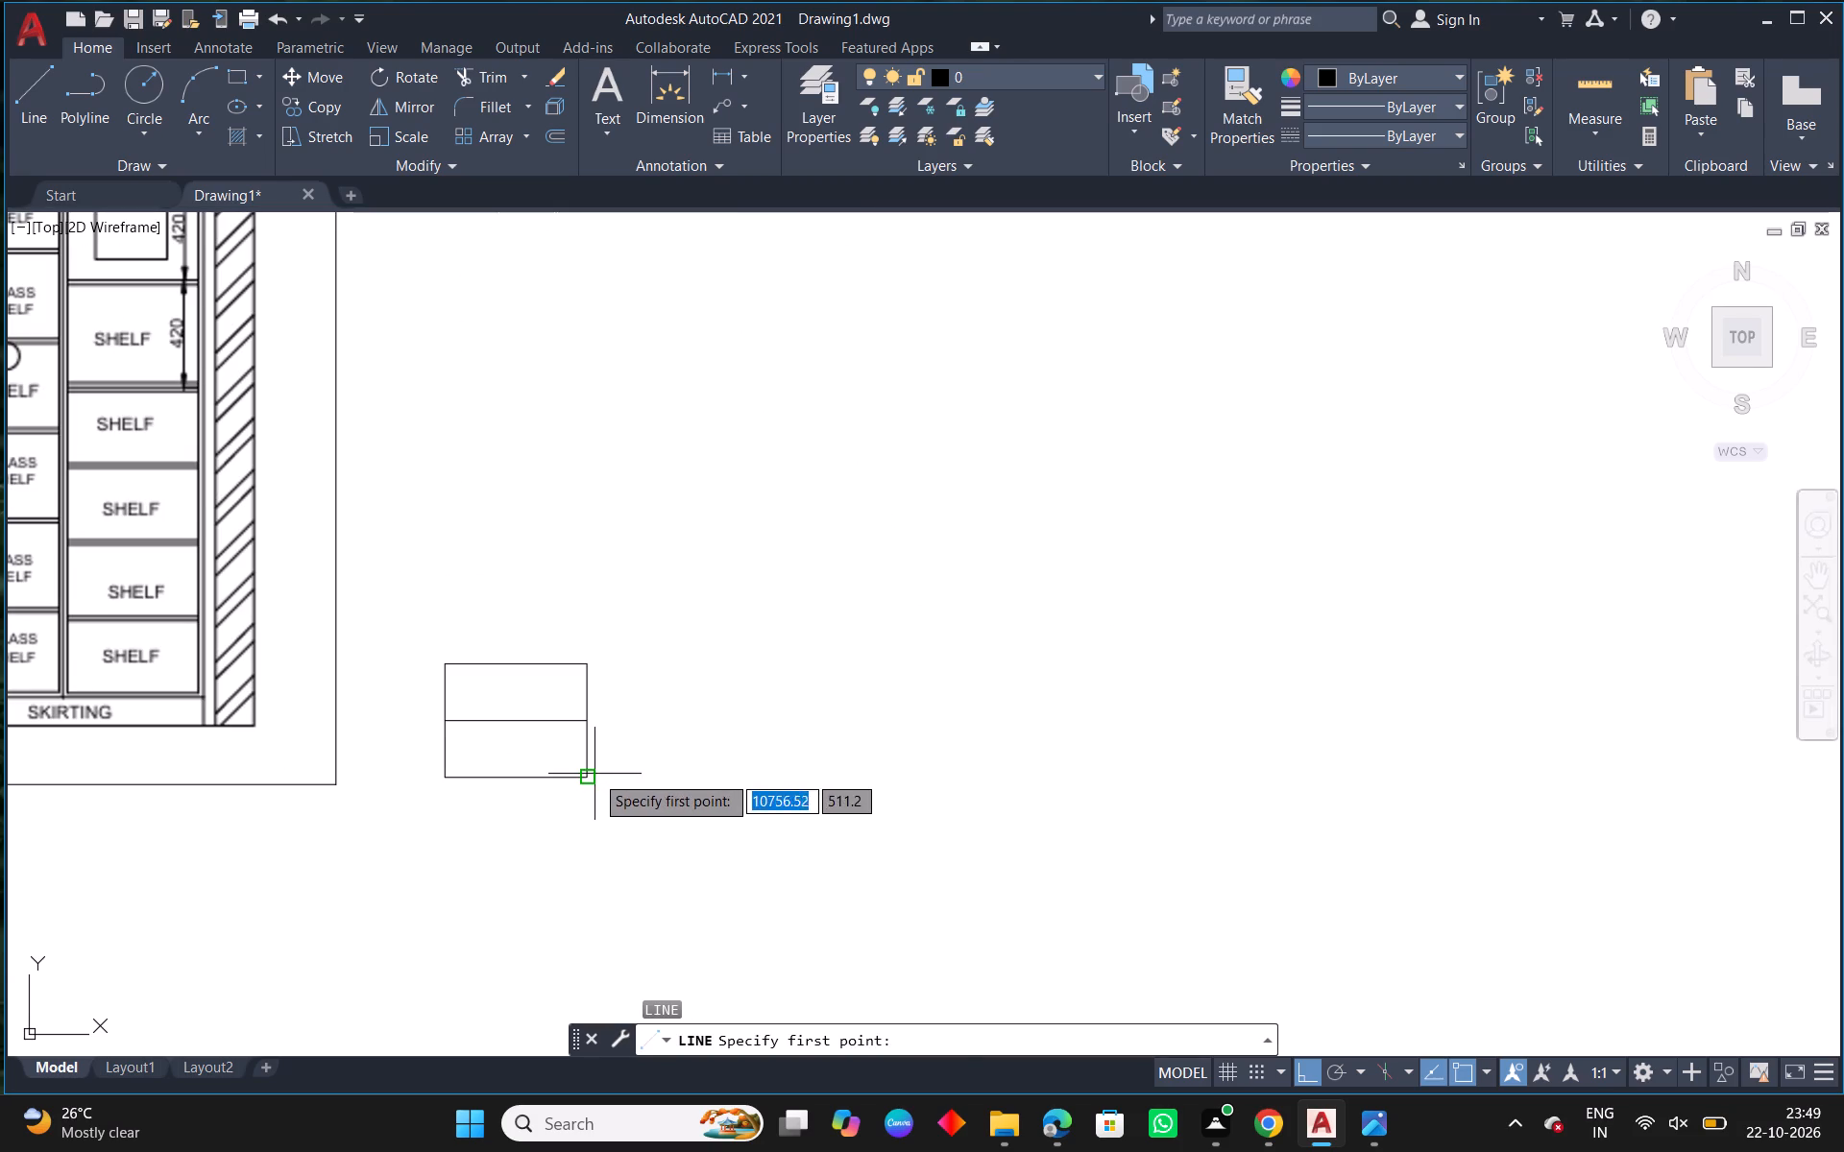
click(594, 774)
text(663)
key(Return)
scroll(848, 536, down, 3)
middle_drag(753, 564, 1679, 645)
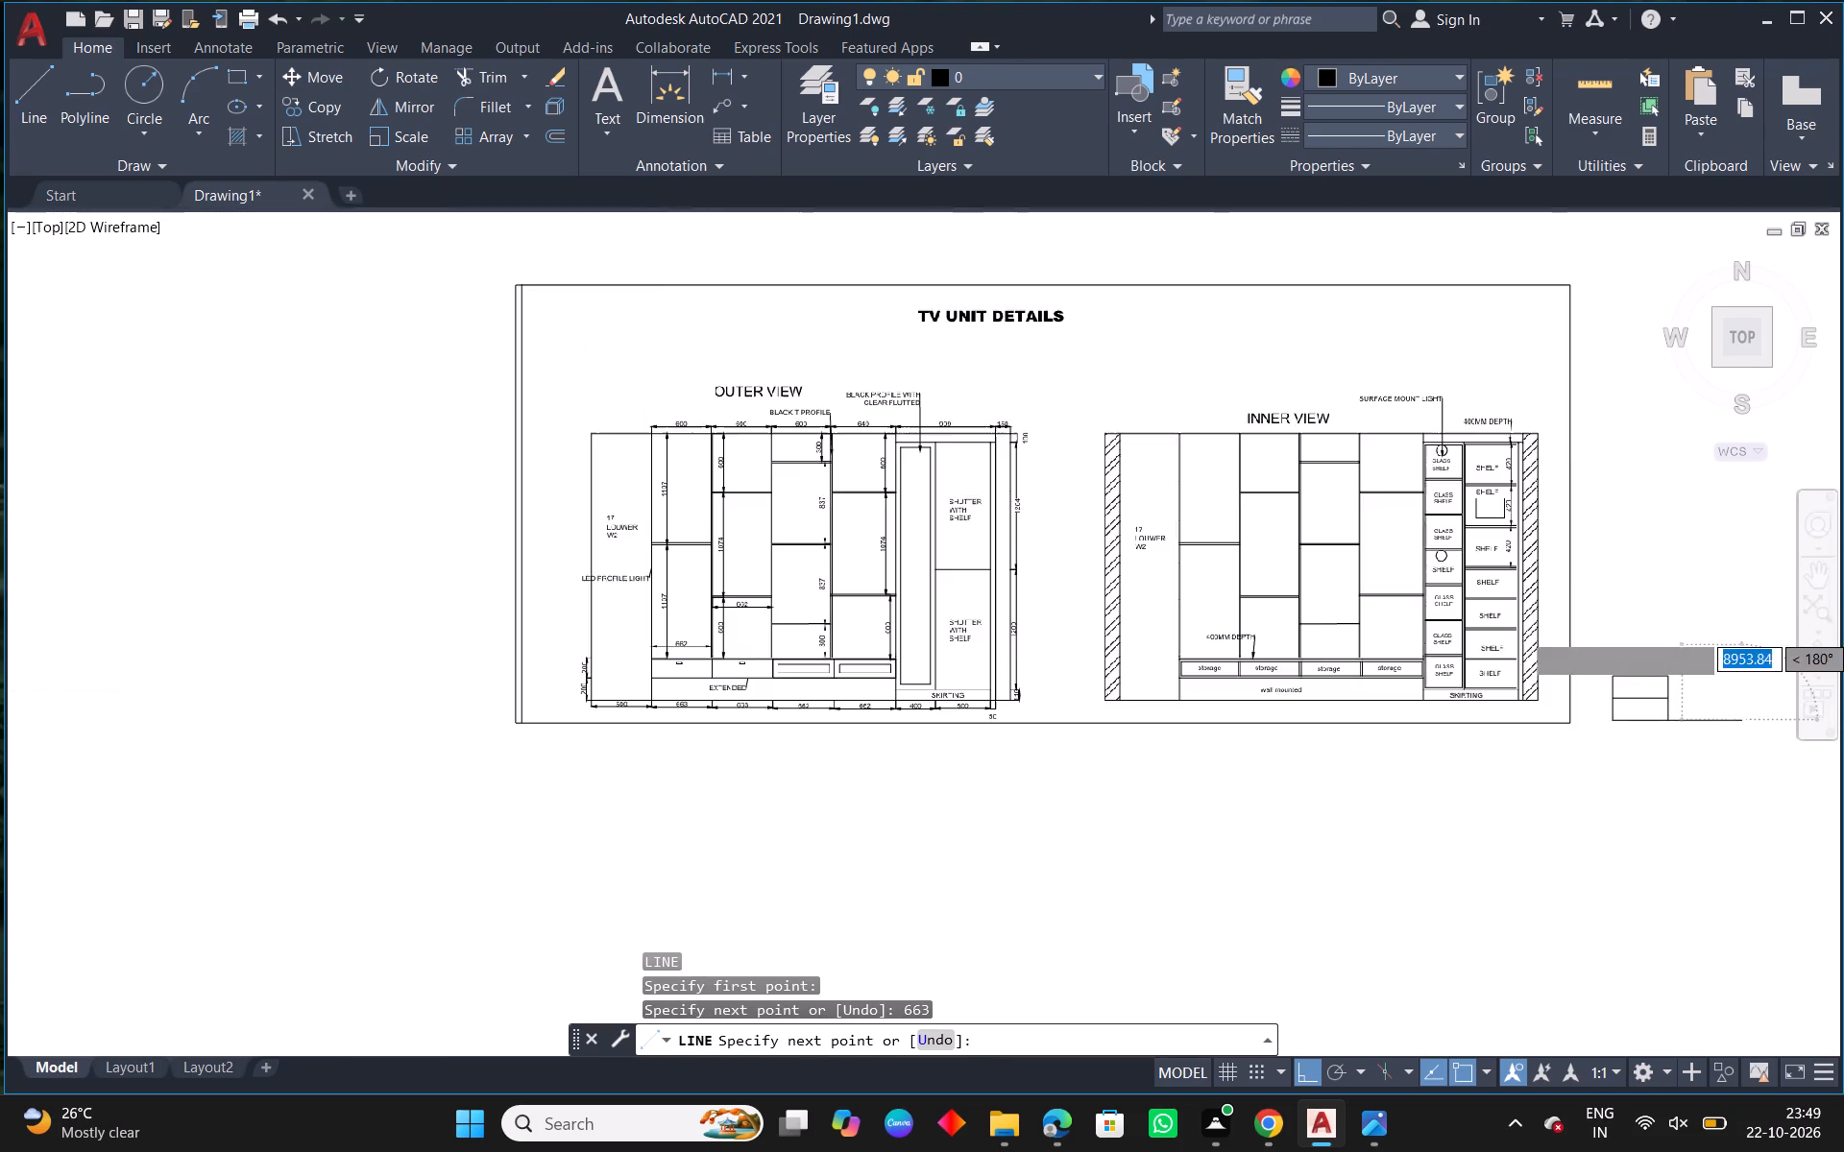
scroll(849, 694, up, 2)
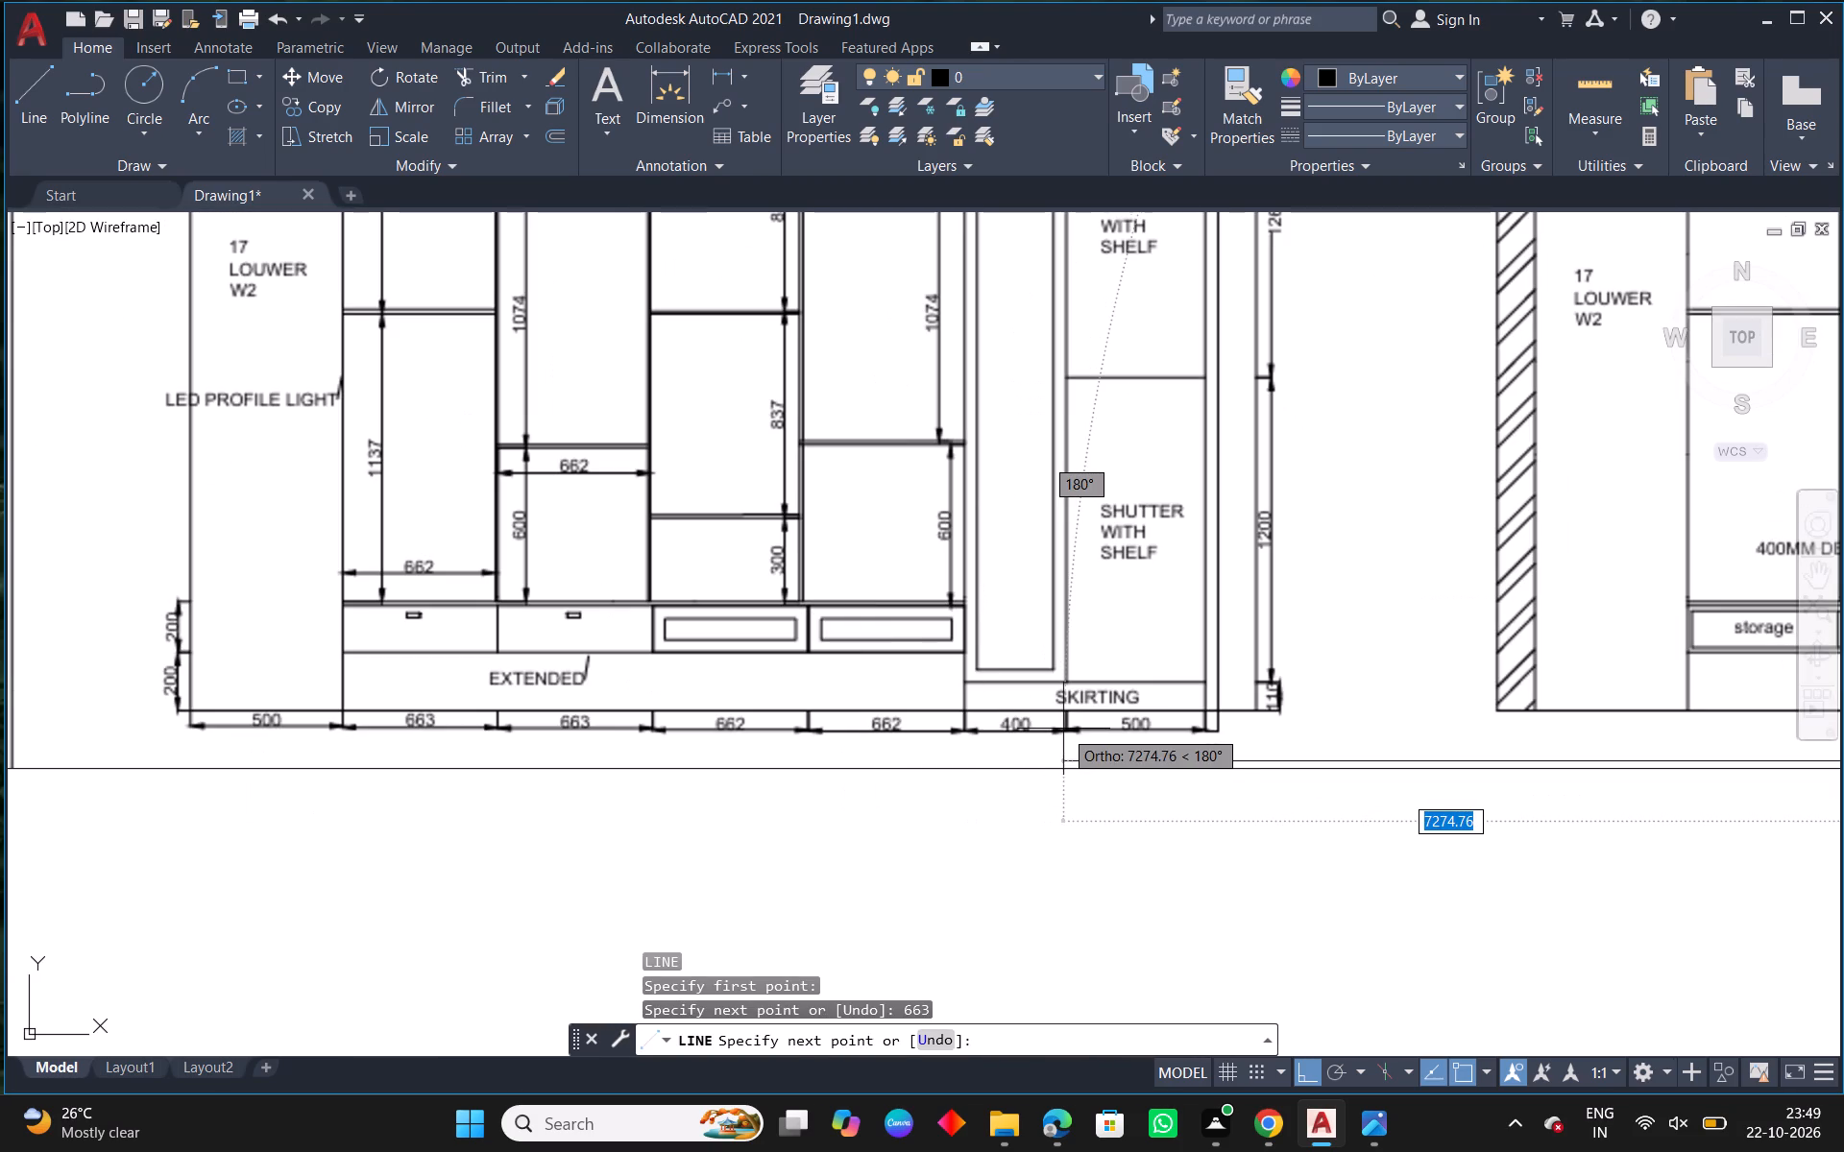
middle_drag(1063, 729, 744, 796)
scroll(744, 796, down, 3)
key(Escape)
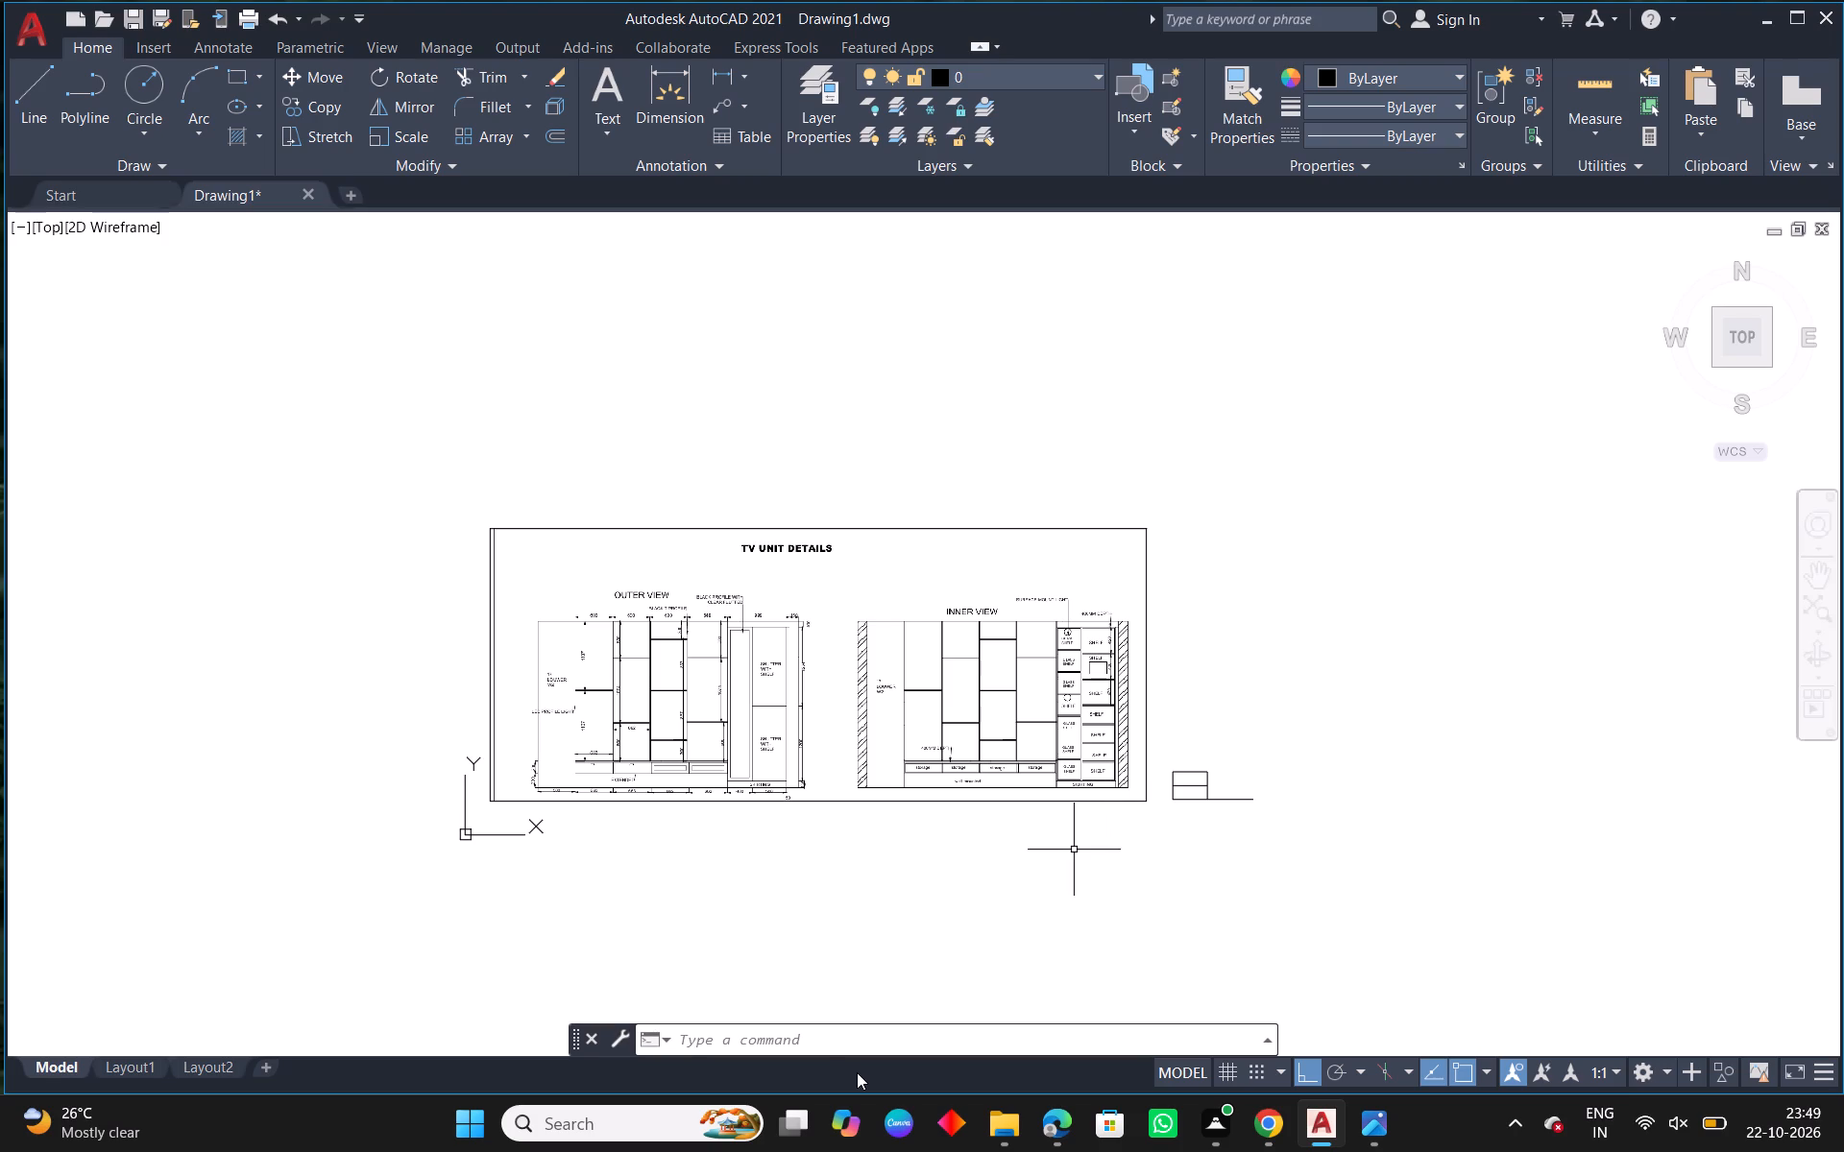
Delete the redrawn 500-wide section together with the 663 base line beside the reference image.
scroll(711, 779, up, 2)
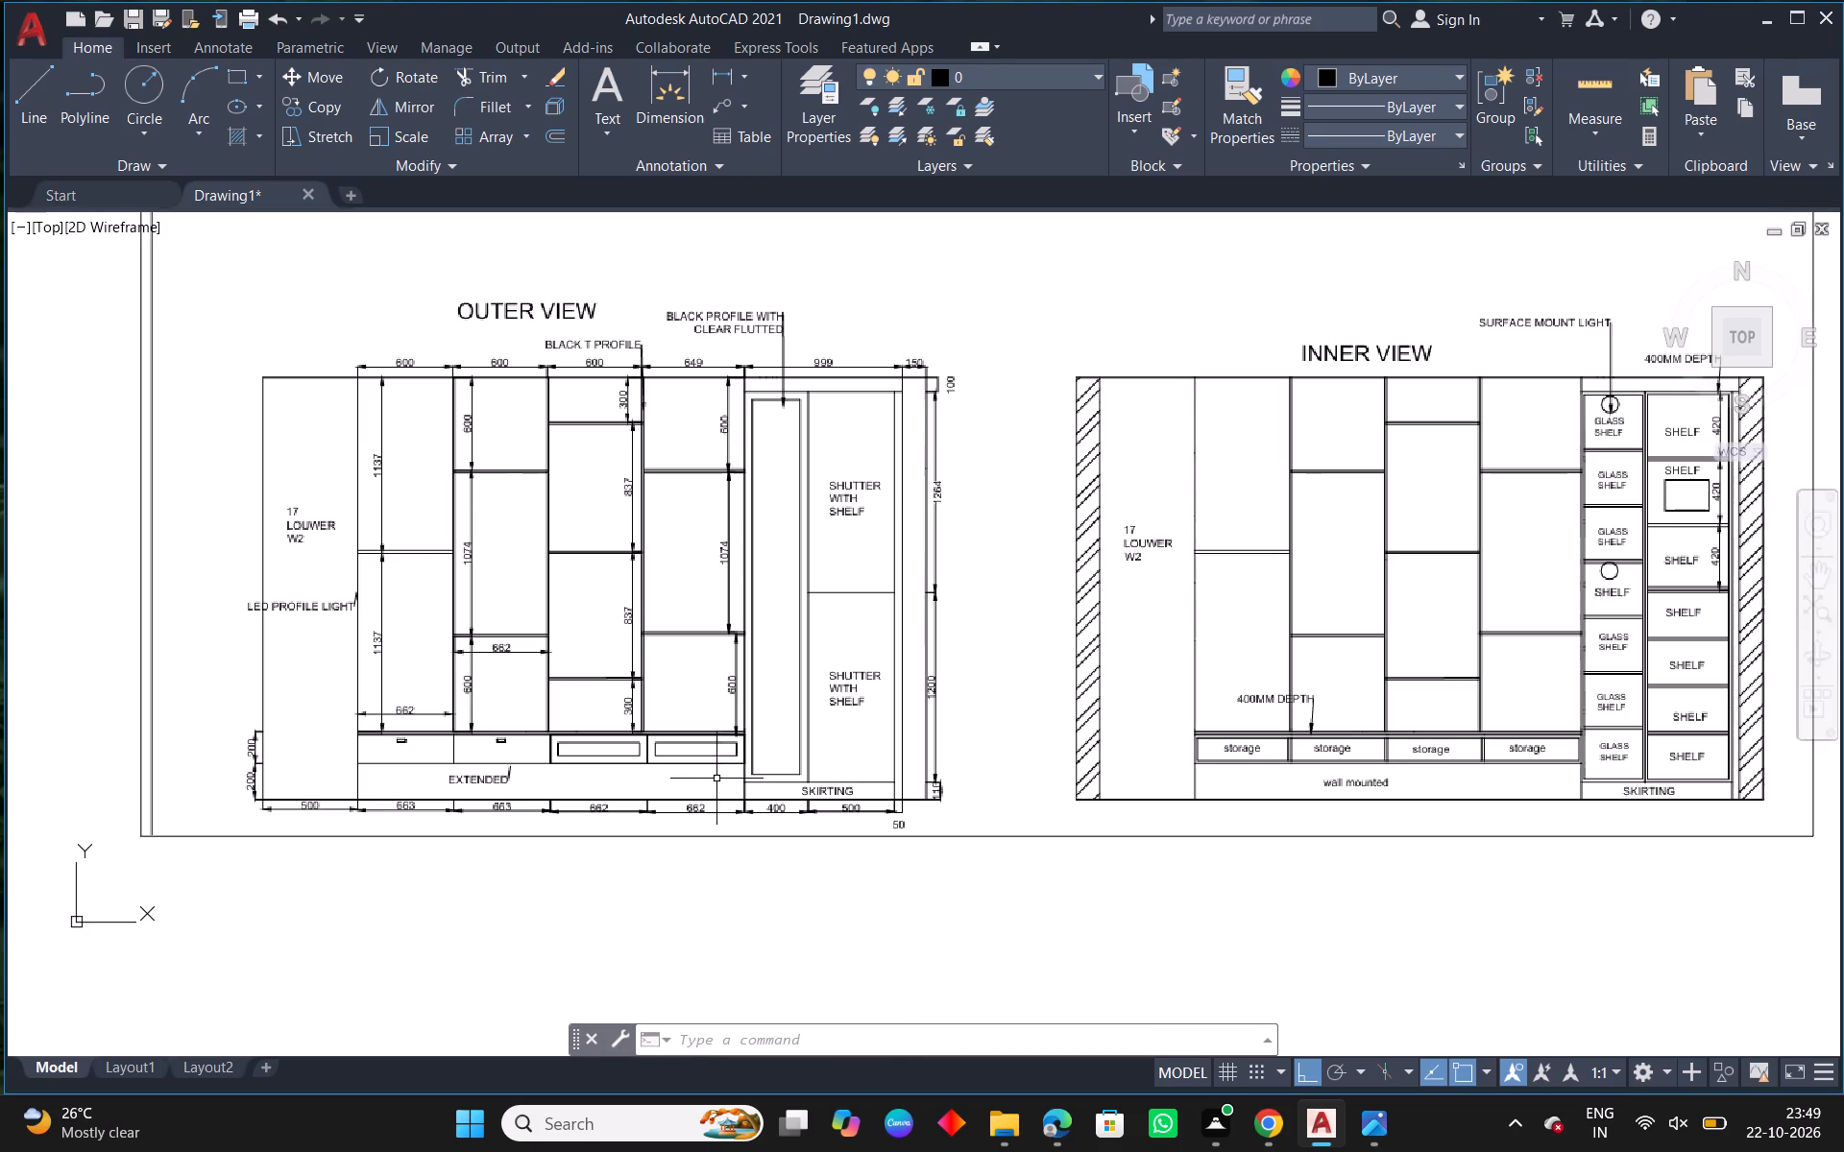
middle_drag(880, 813, 855, 824)
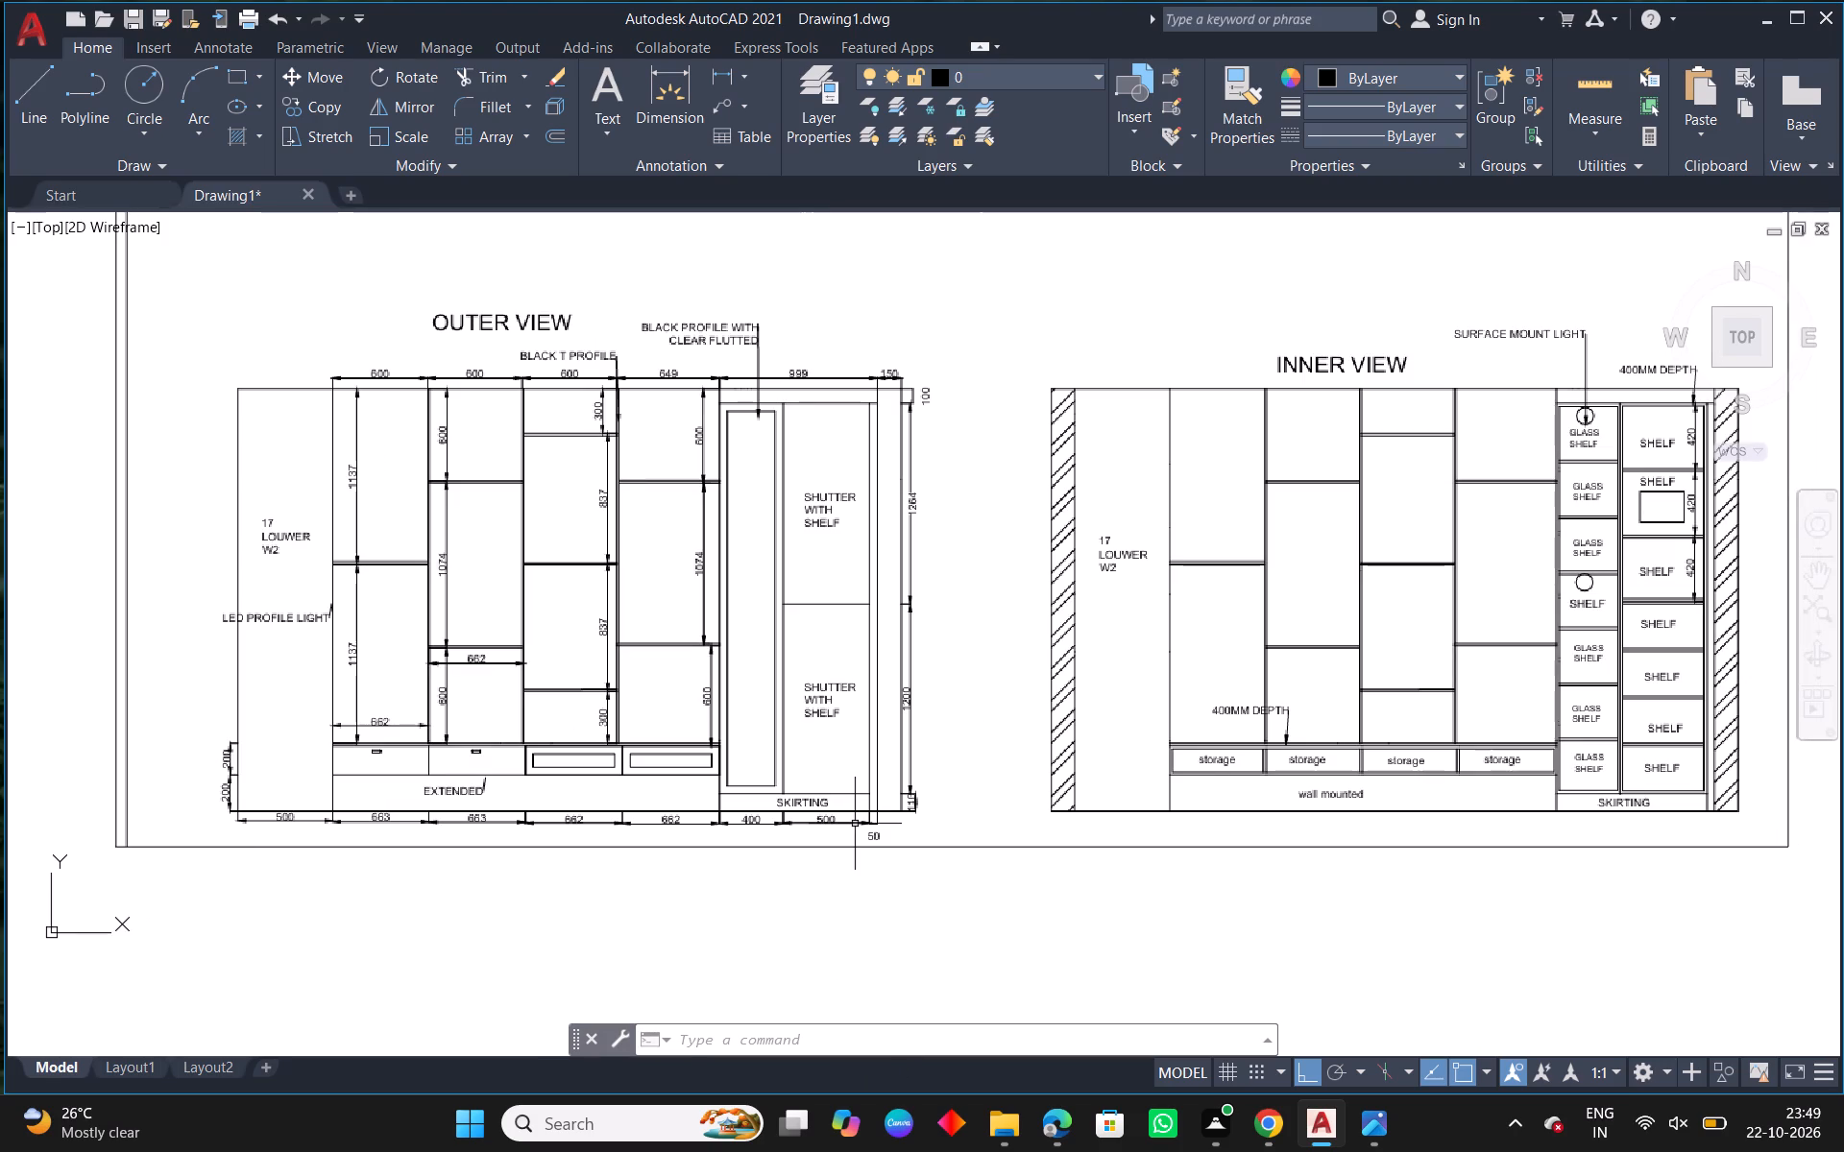
middle_drag(855, 824, 492, 872)
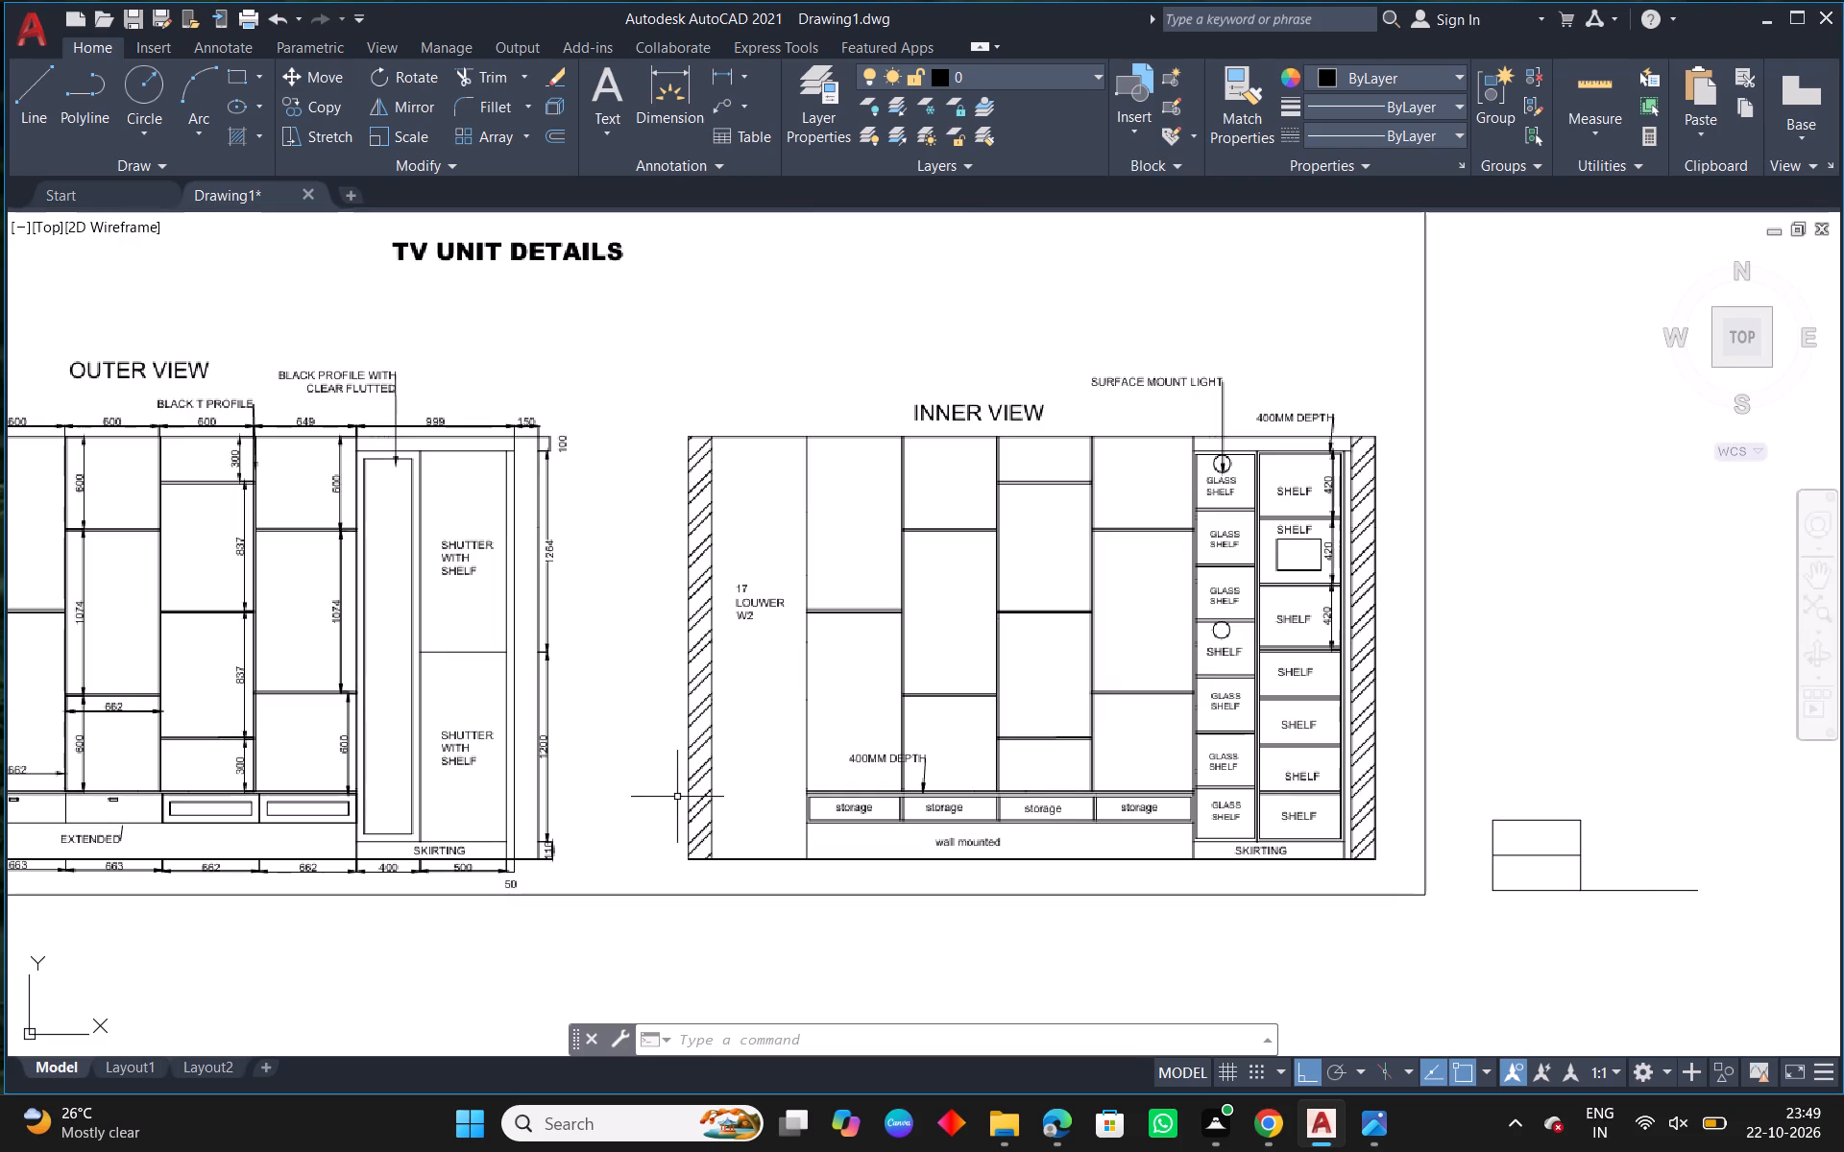
click(1757, 811)
click(1470, 917)
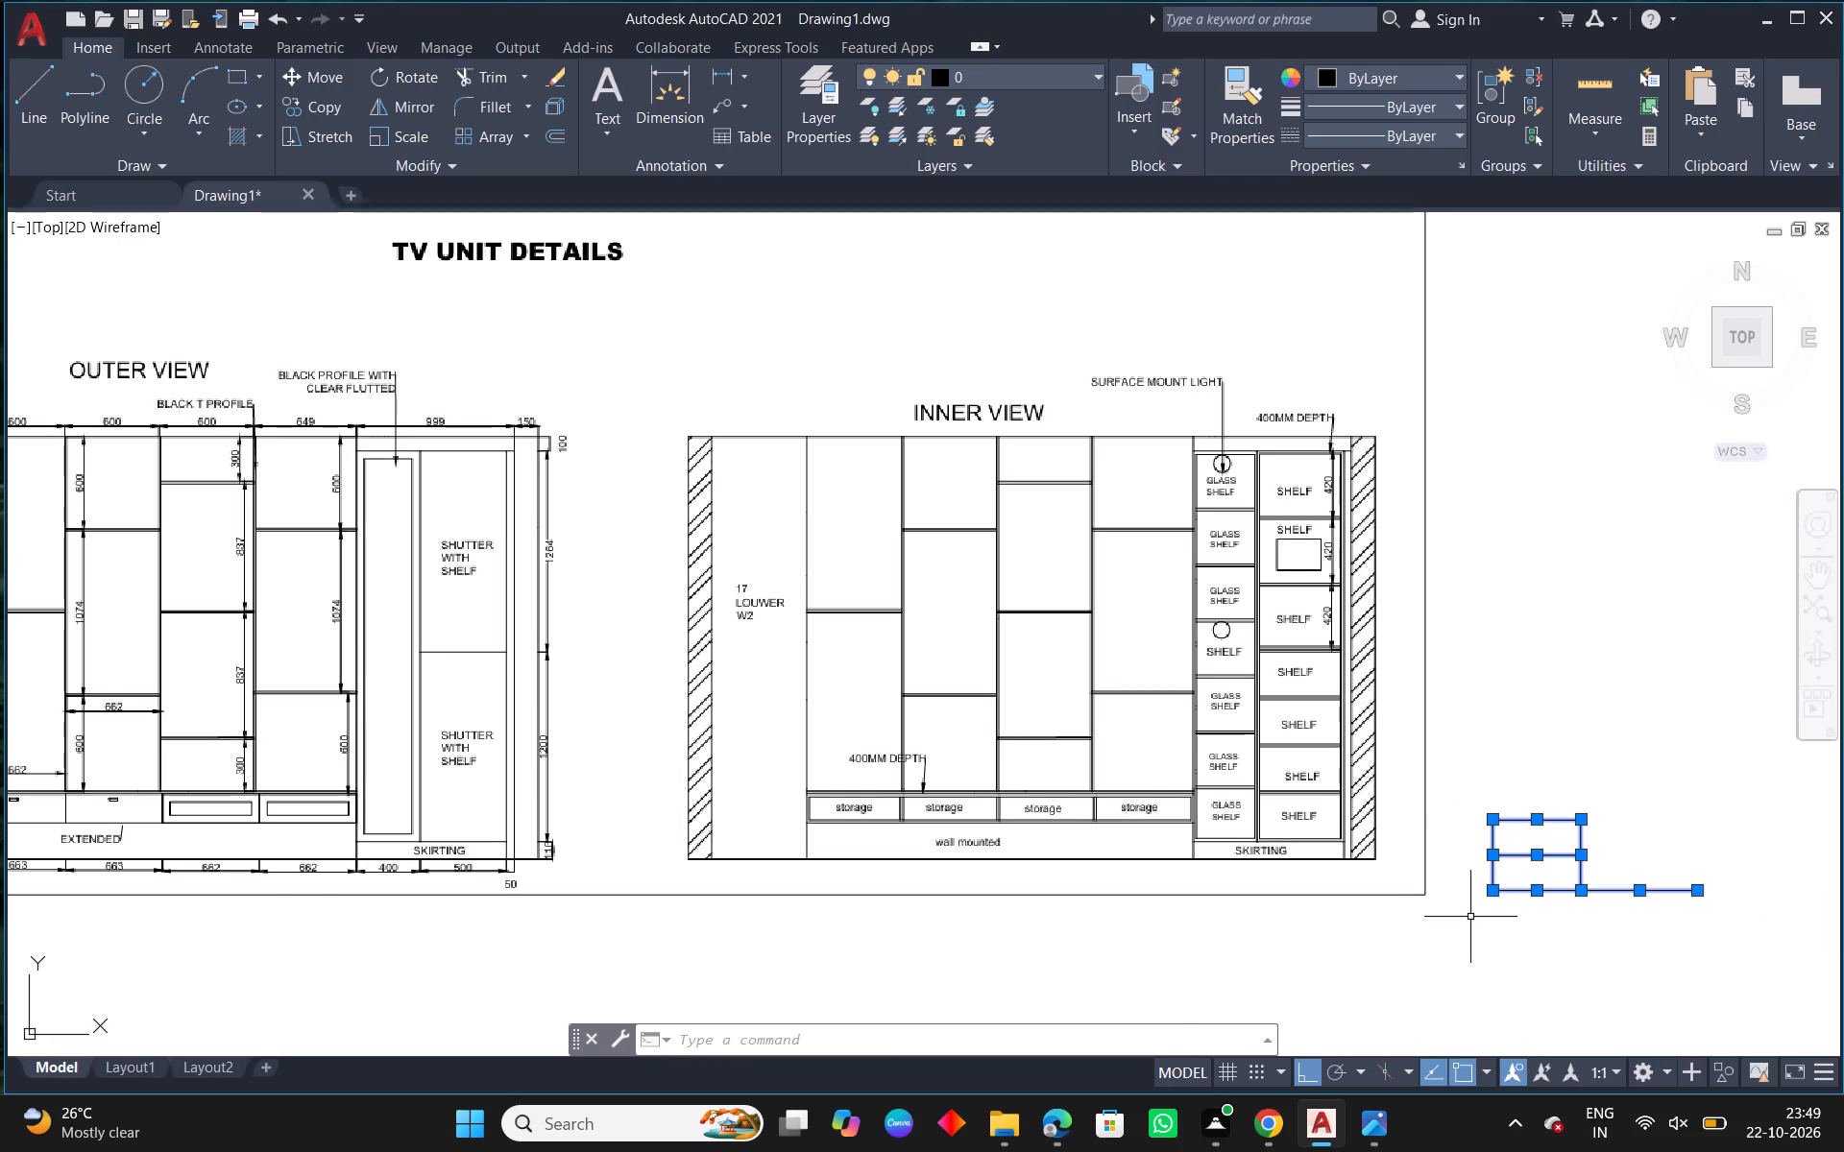
key(Delete)
key(Escape)
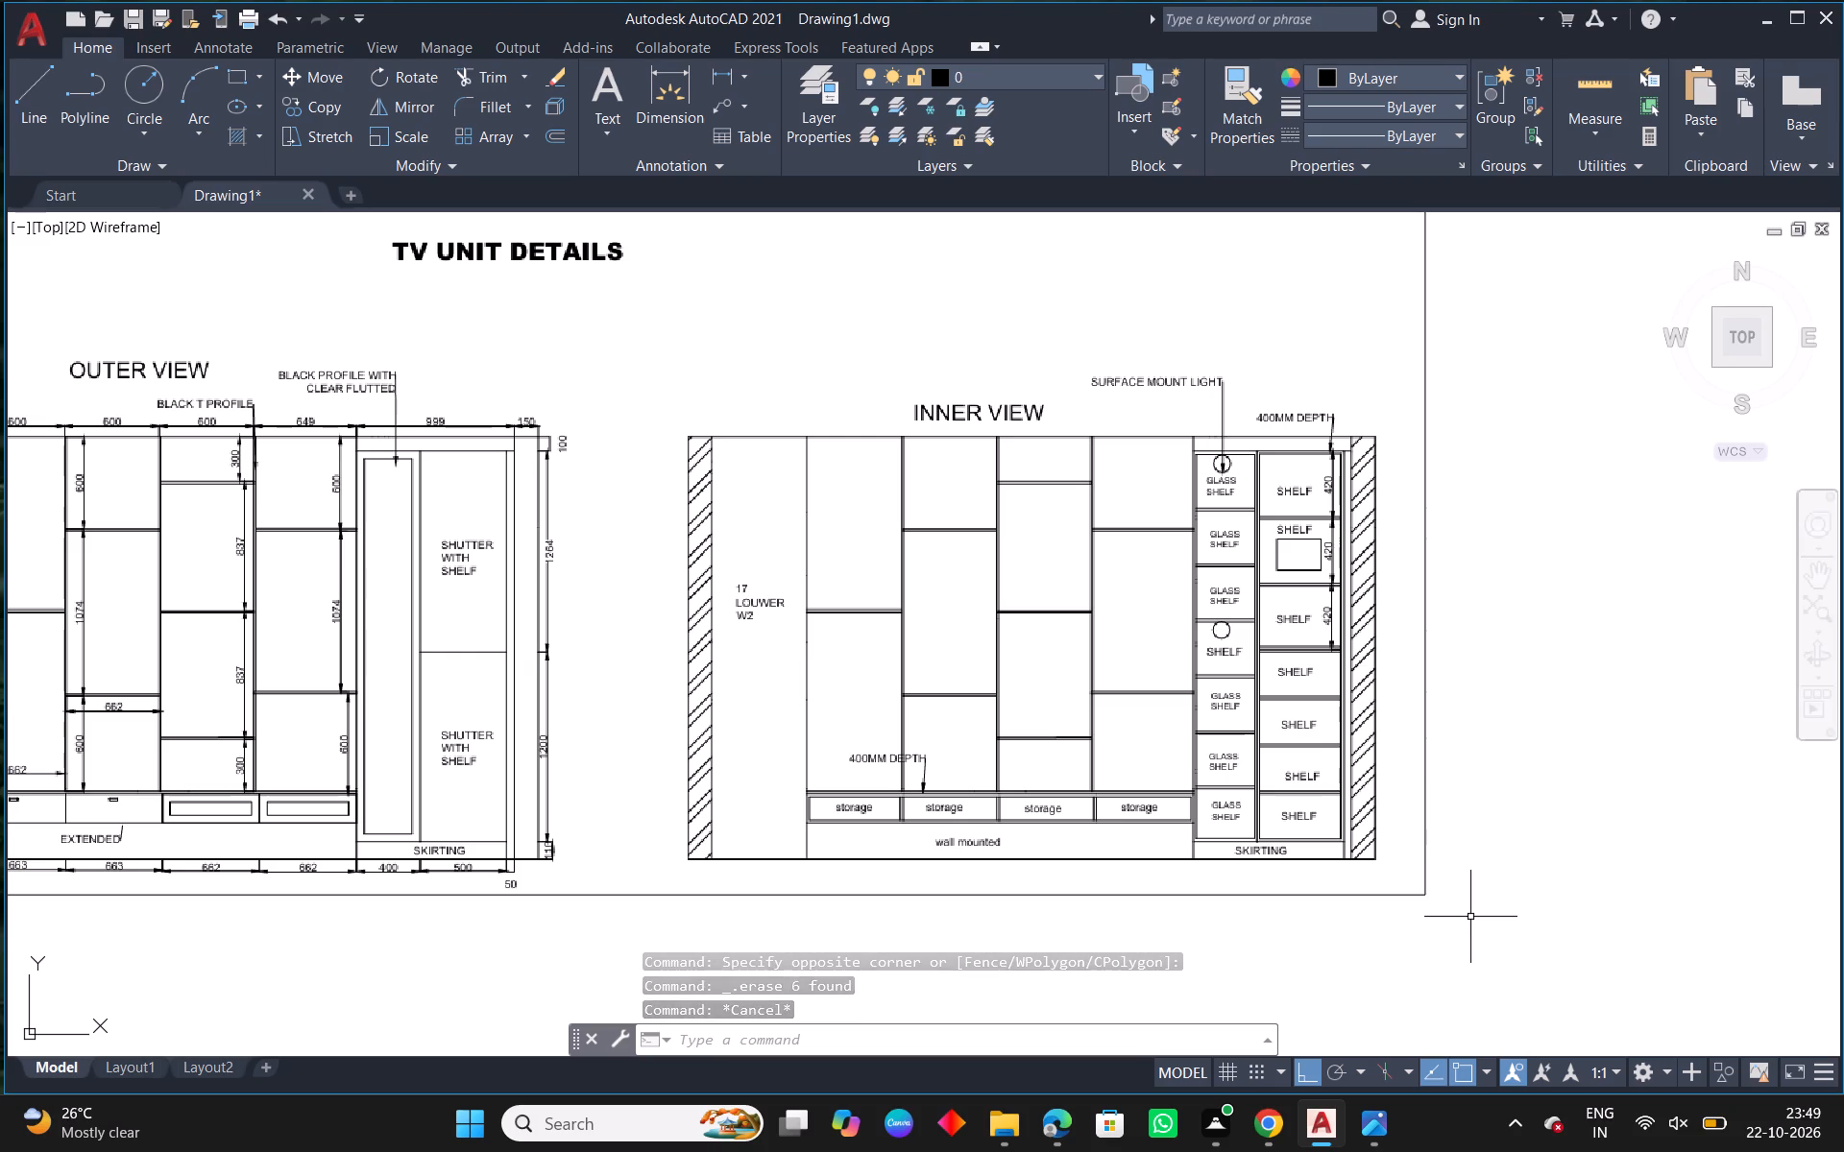
Start a new outline with a 500-long horizontal line running leftward in the empty space to the right of the reference image.
text(l)
key(space)
middle_drag(1632, 852, 1239, 828)
scroll(1239, 828, down, 2)
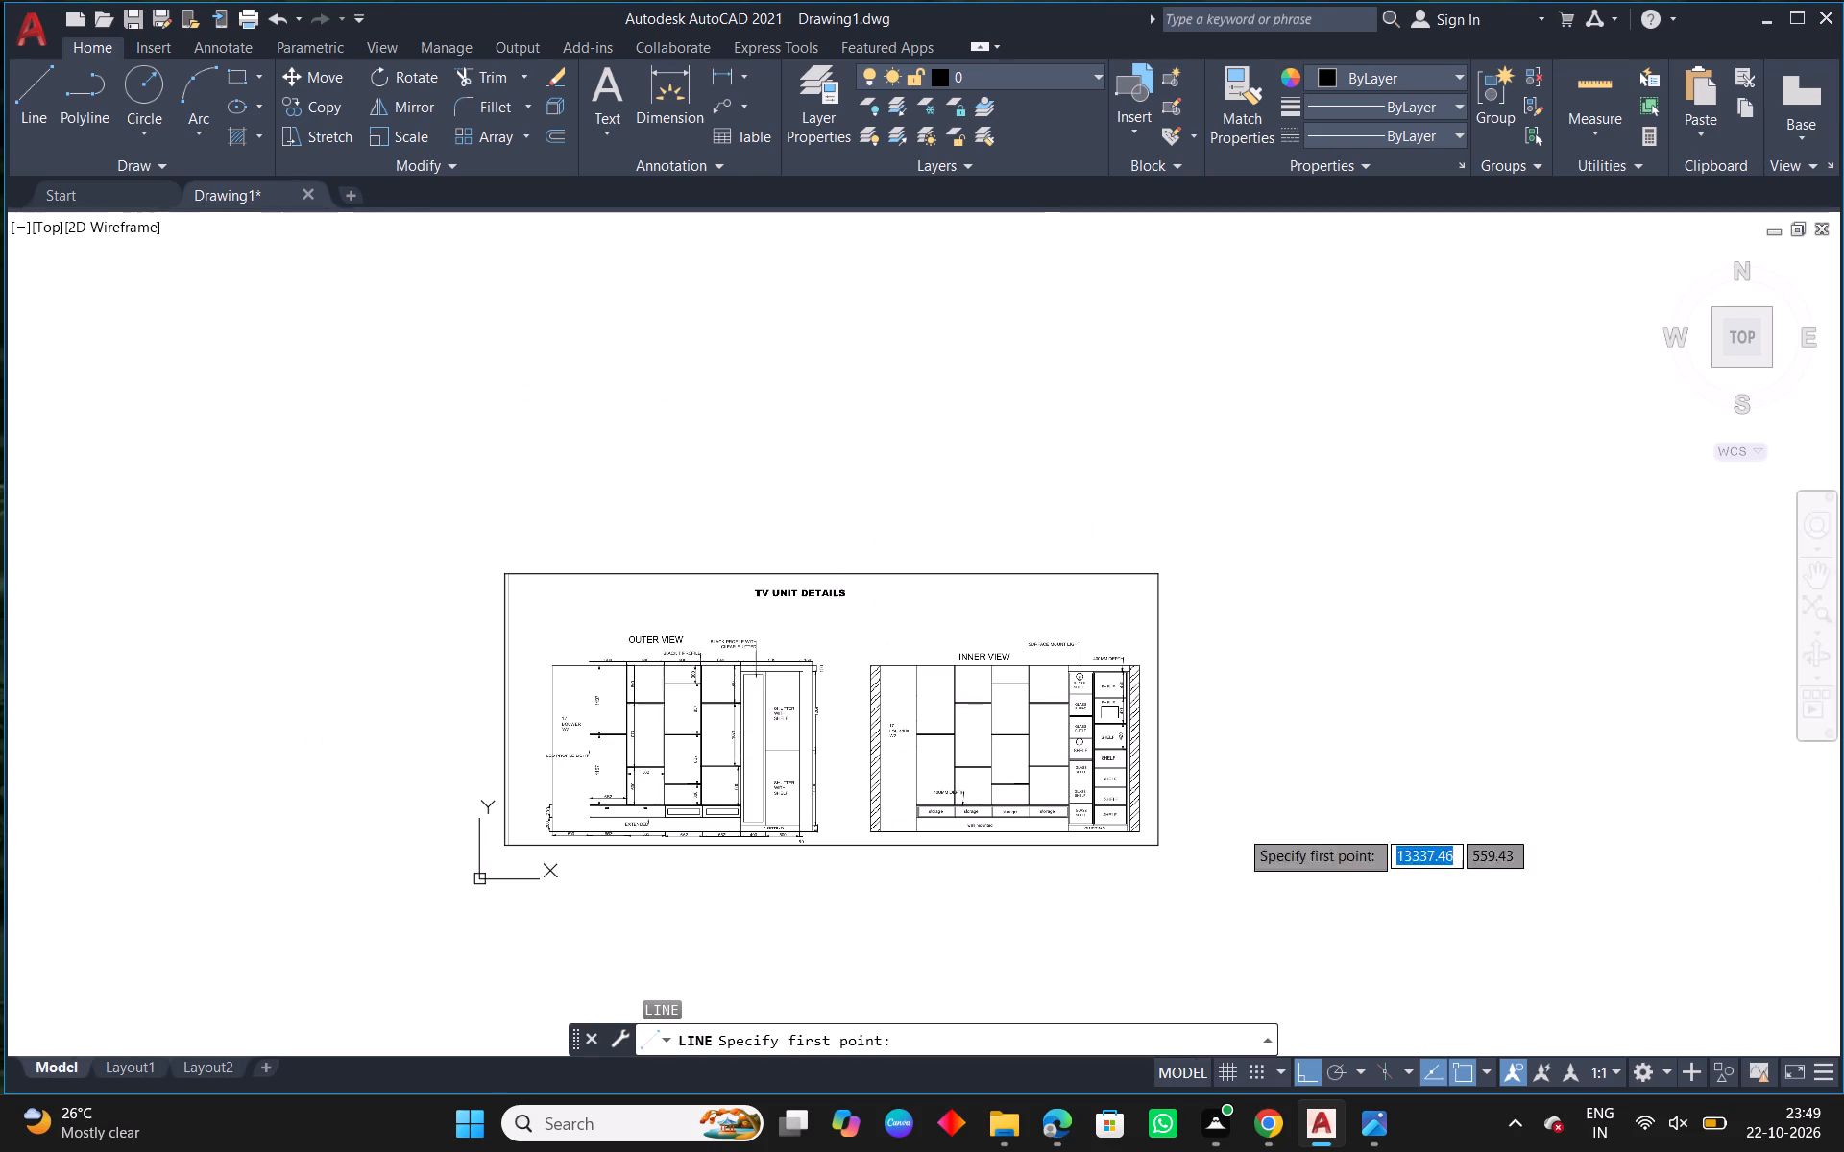
click(1459, 841)
text(500)
key(Return)
Continue the outline with a 1200-long vertical line going up from the left end of the 500 line, and finish there.
scroll(1414, 740, up, 2)
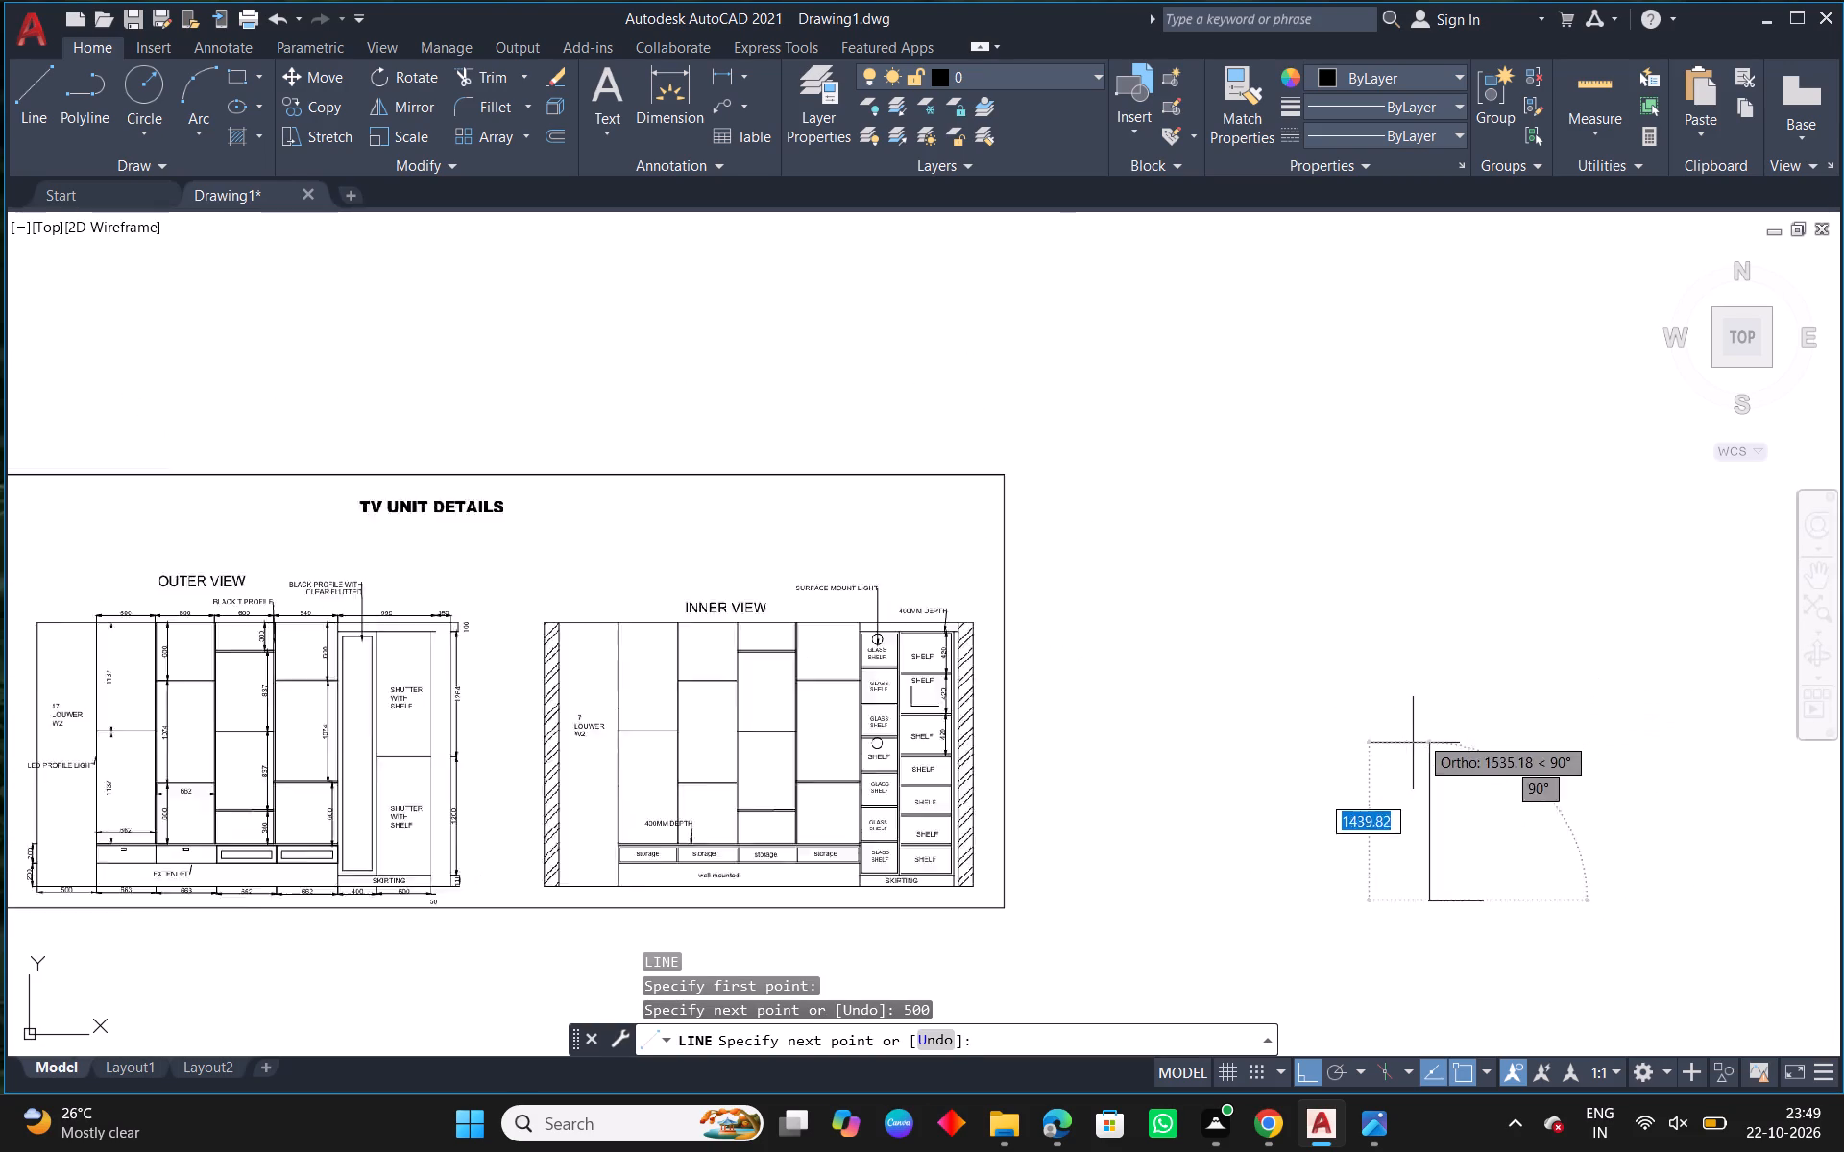
middle_drag(1282, 735, 1395, 567)
scroll(1395, 567, down, 2)
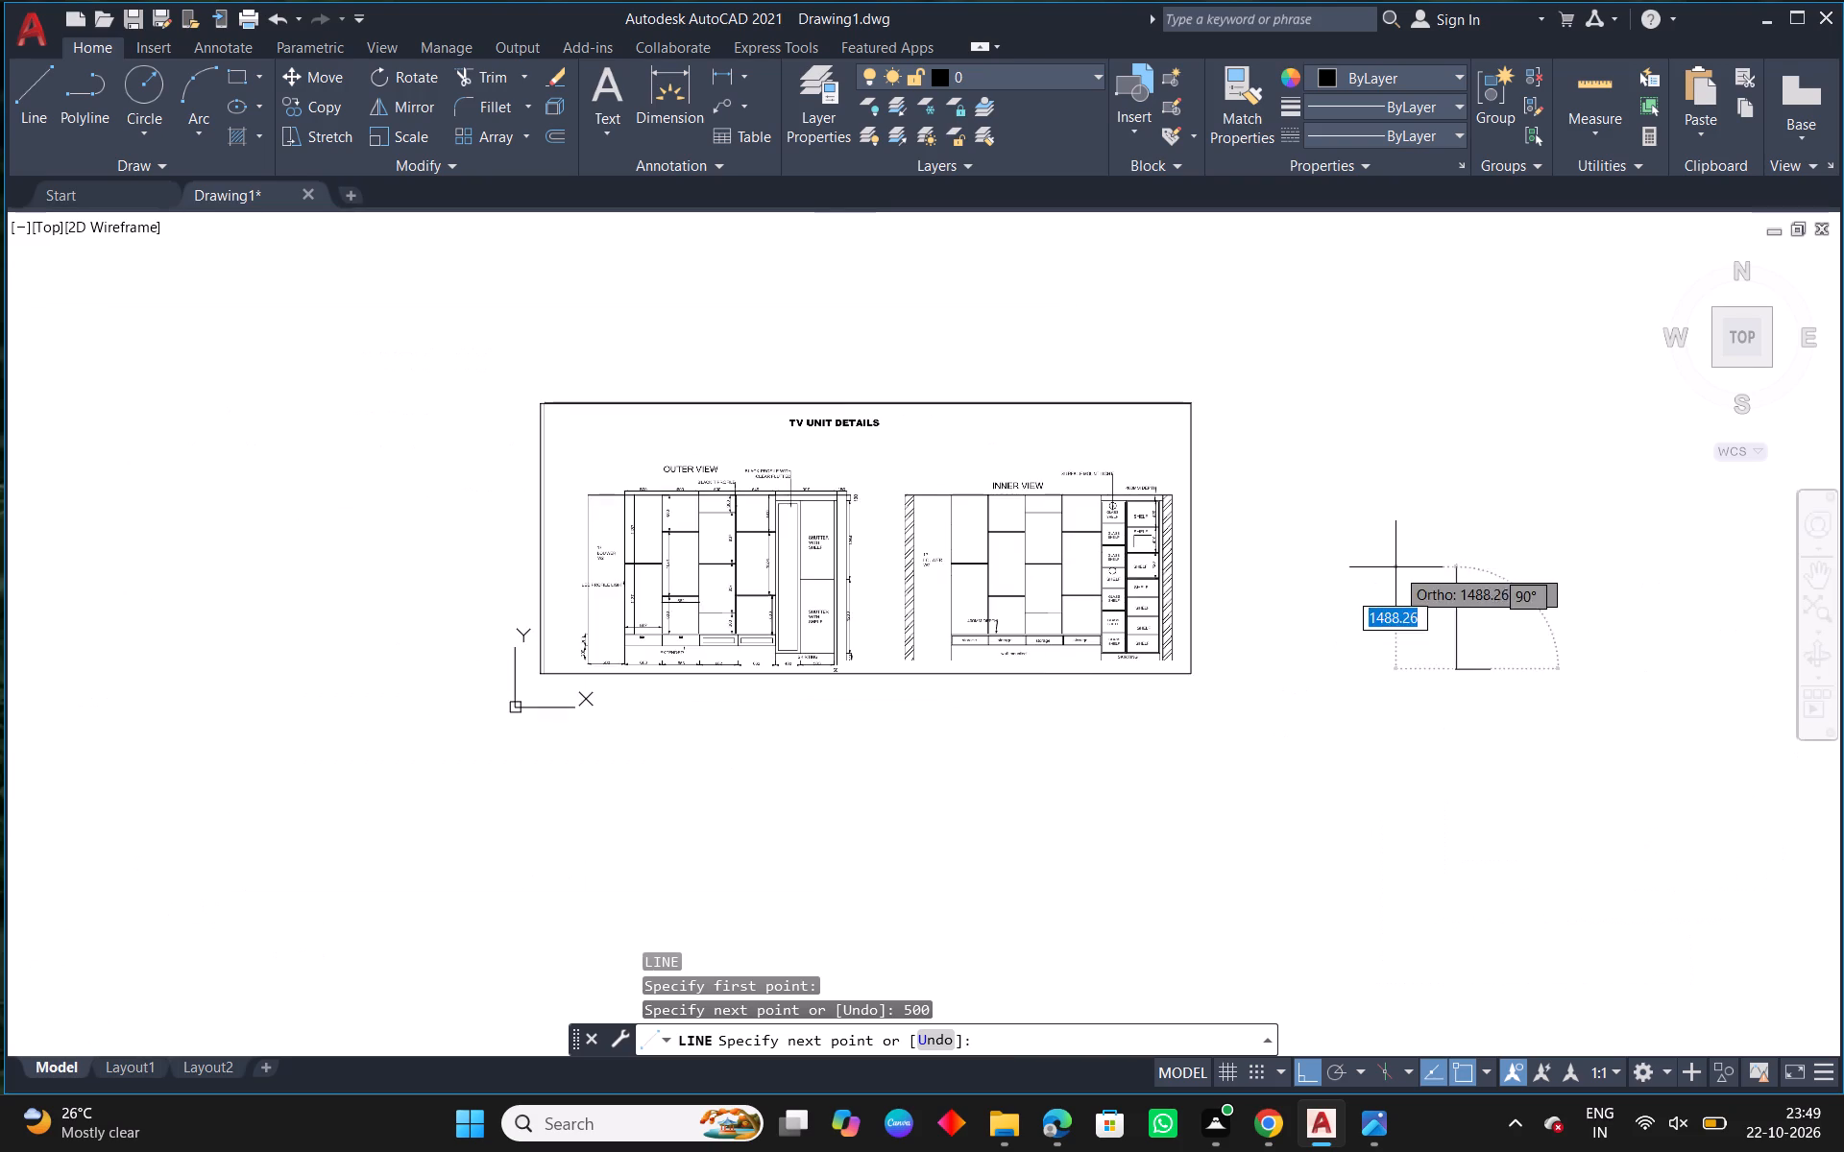
scroll(1226, 609, up, 1)
scroll(1314, 566, up, 1)
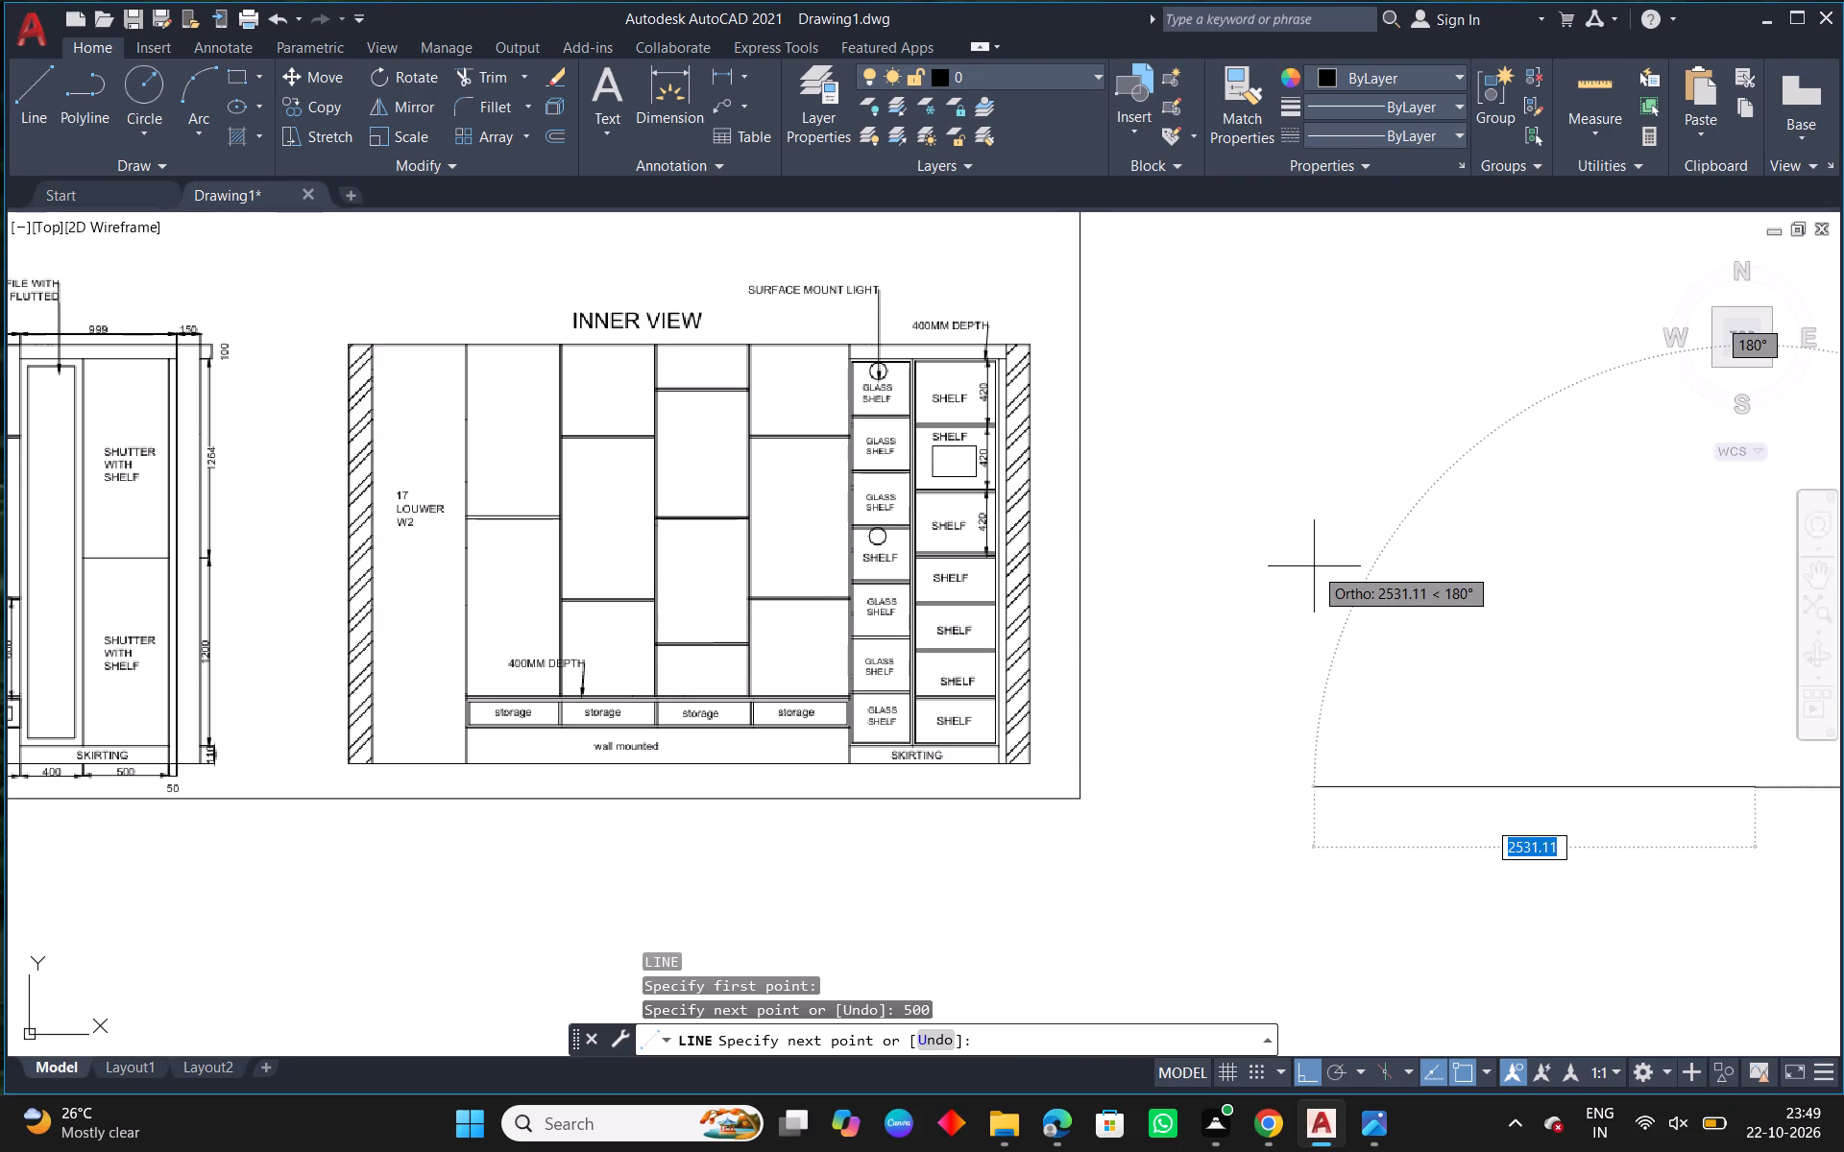
middle_drag(1314, 566, 1080, 639)
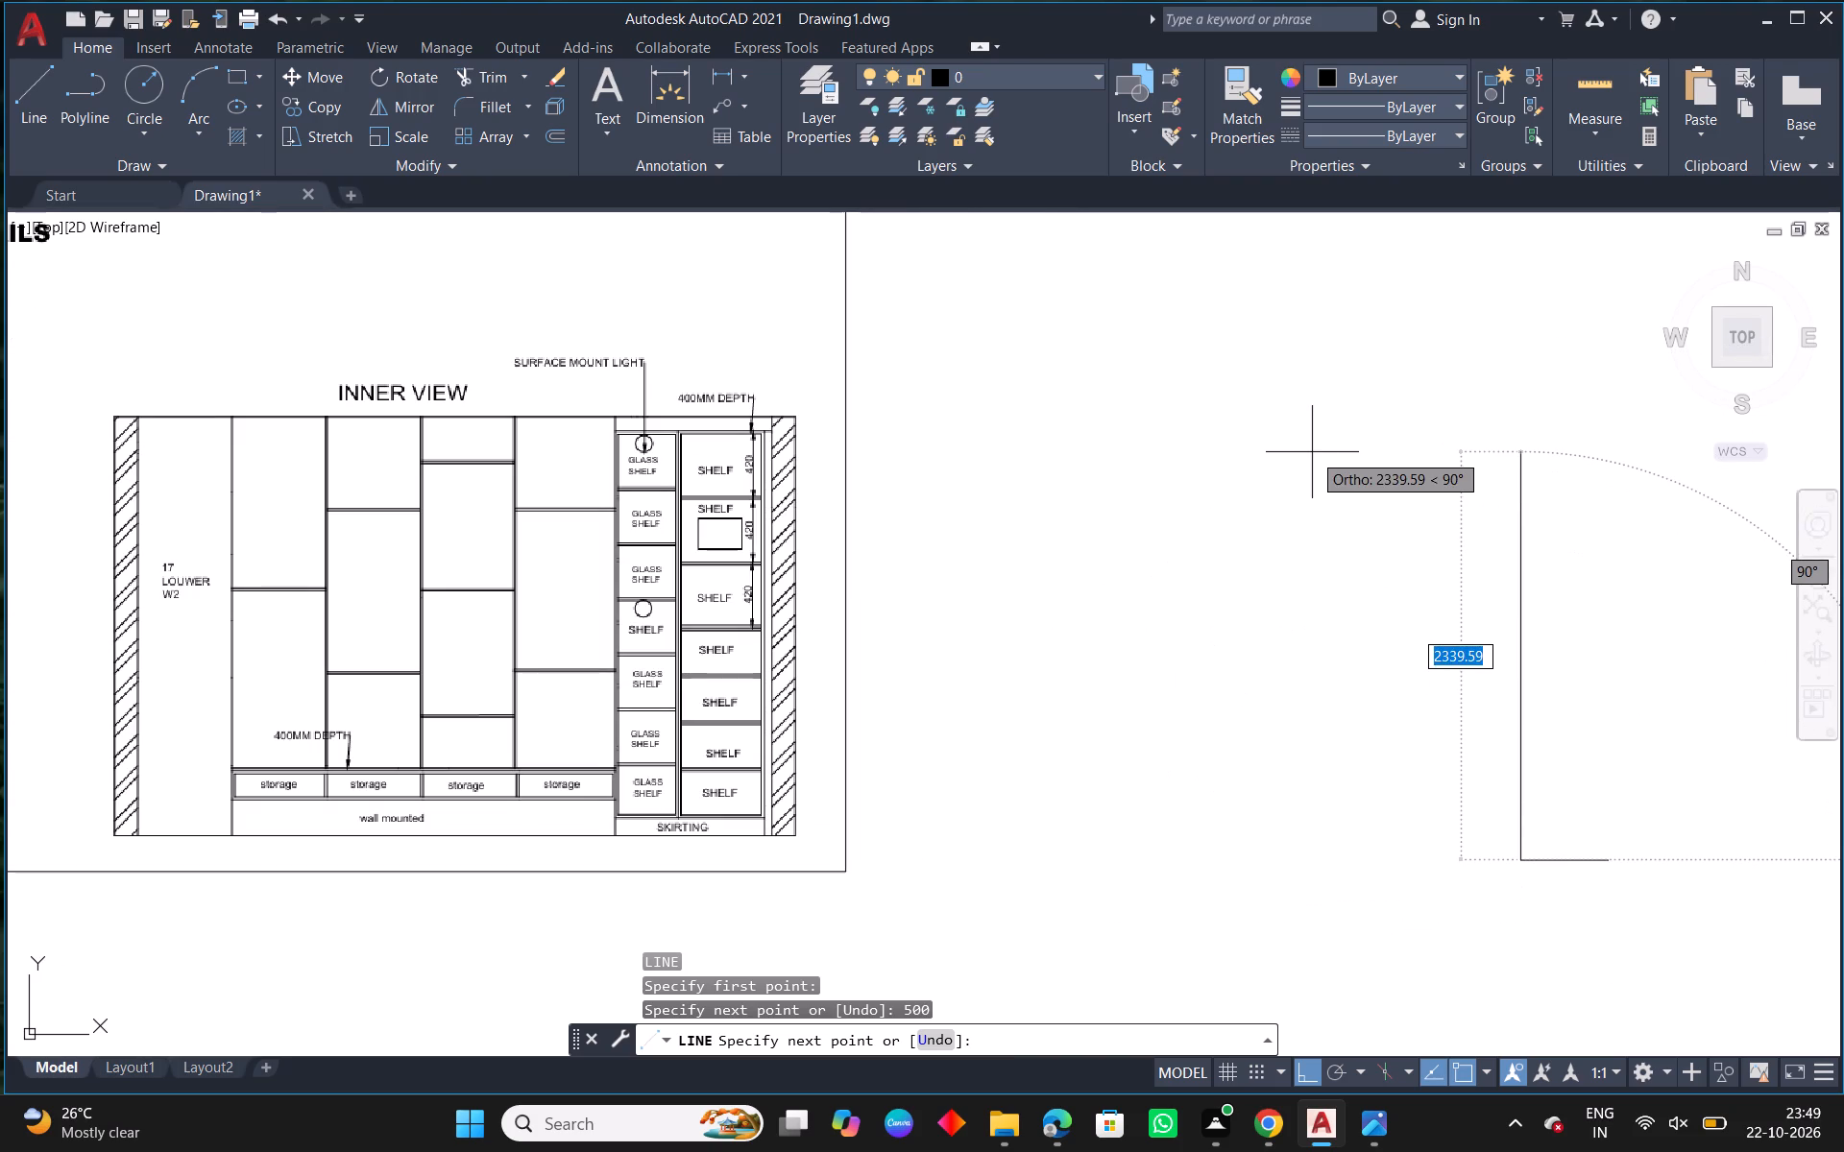
text(1200)
key(Return)
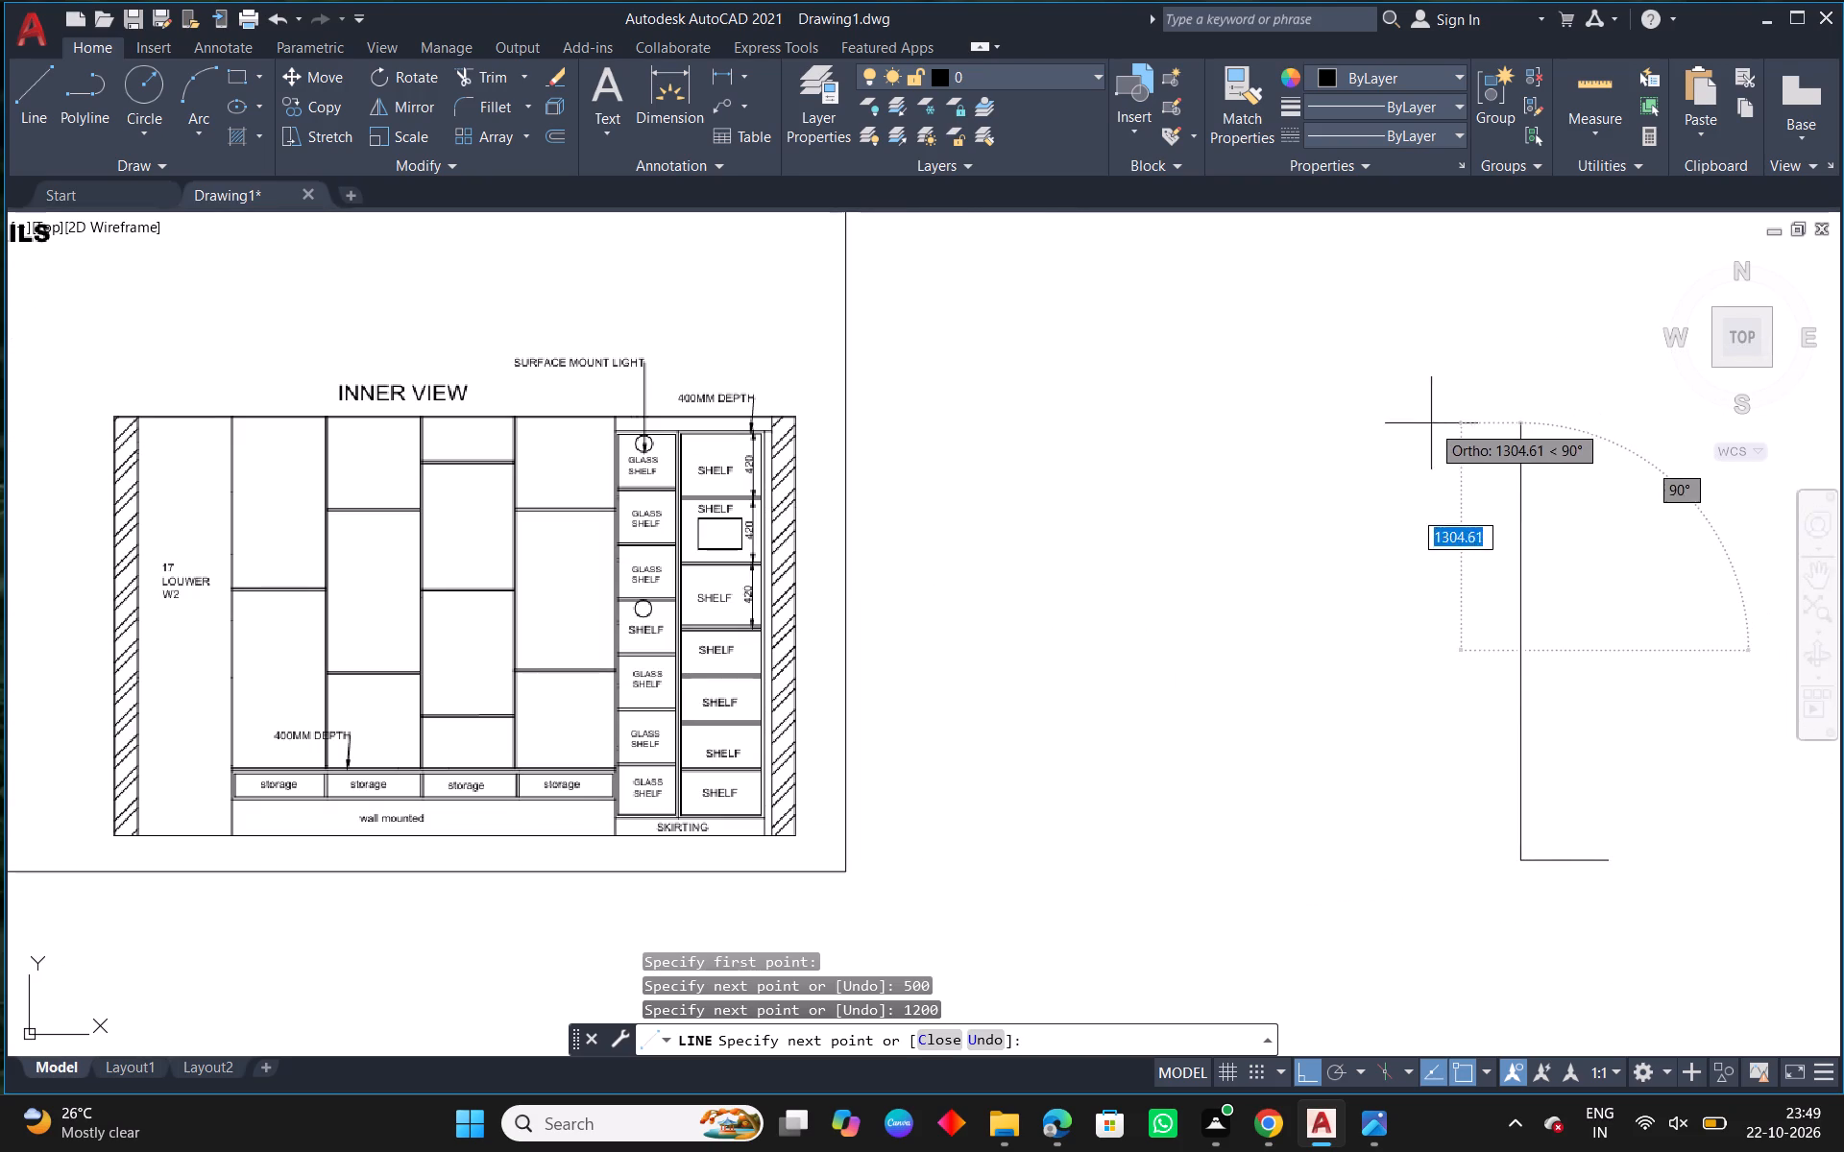
middle_drag(1431, 423, 1570, 551)
middle_drag(1499, 531, 1640, 480)
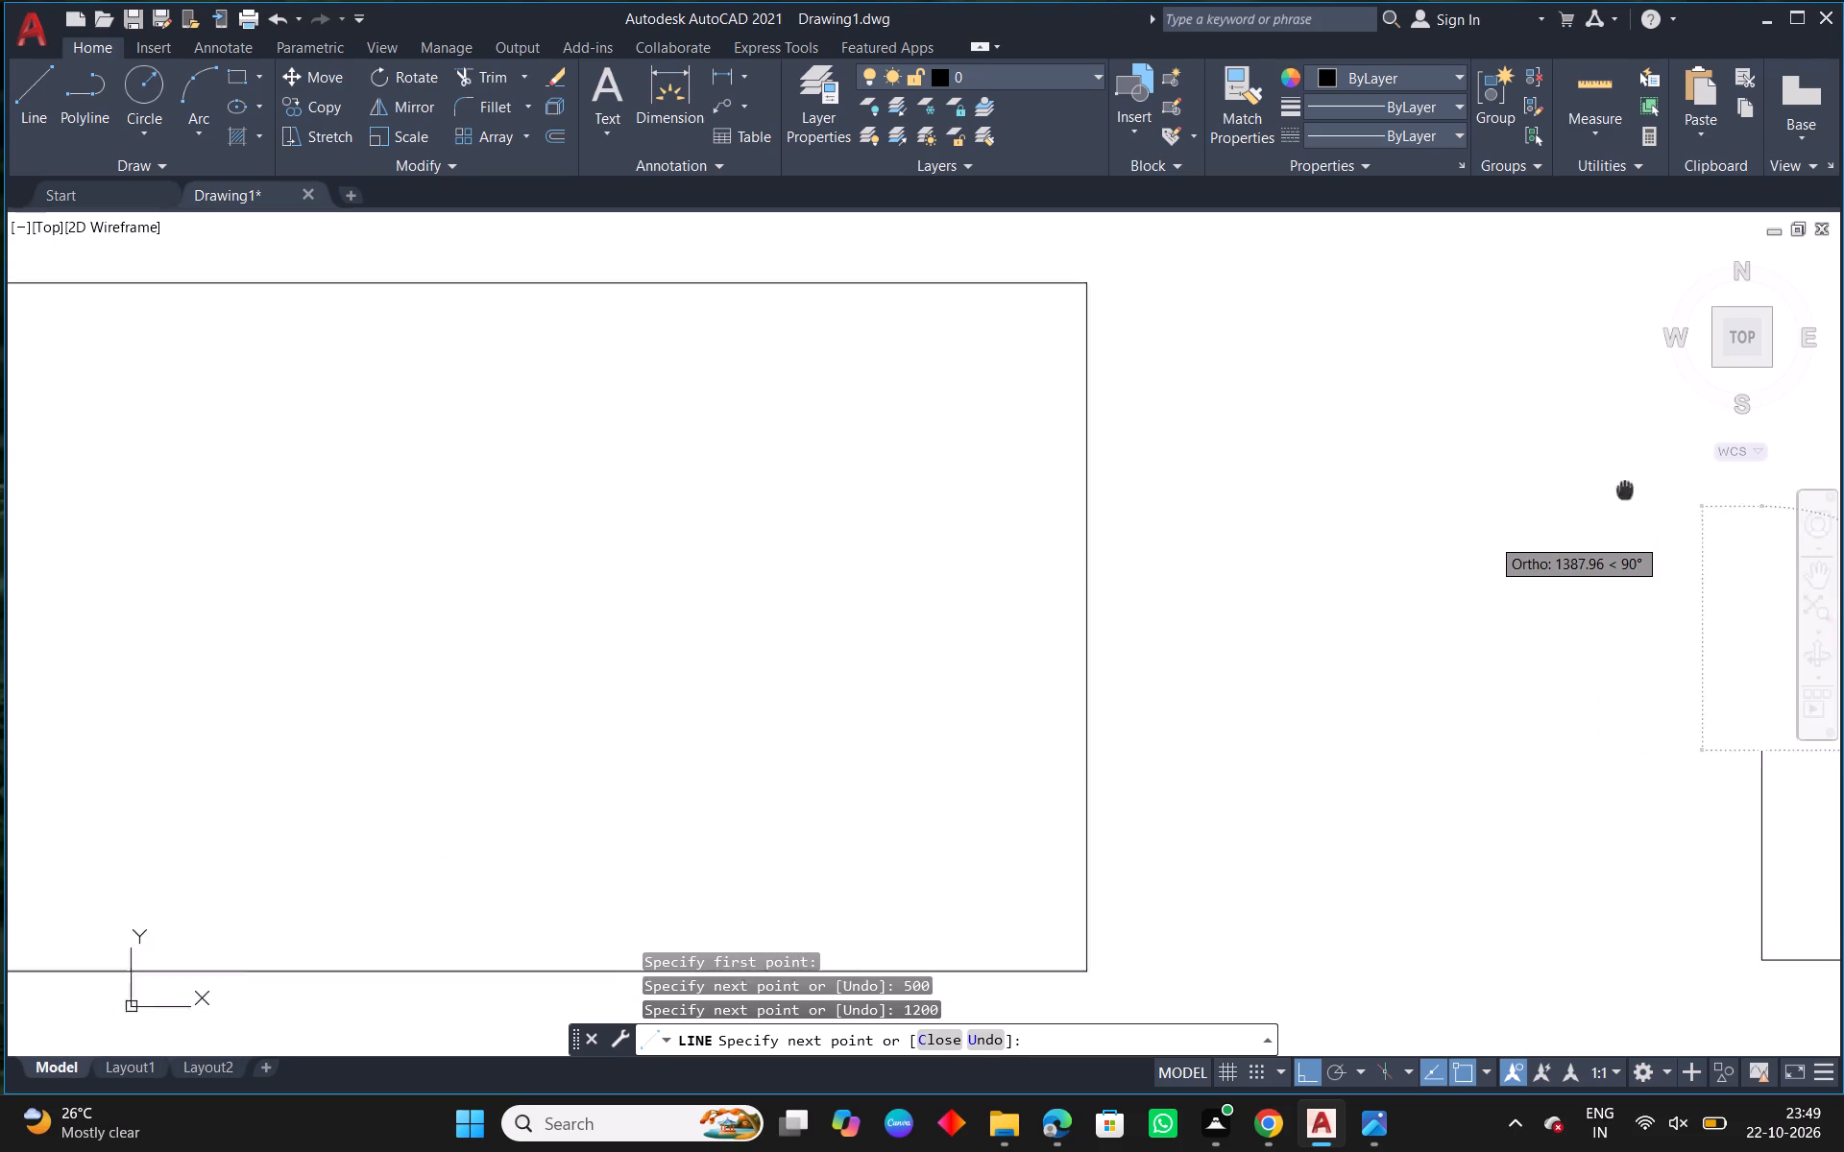
middle_drag(1640, 480, 1666, 461)
scroll(1666, 461, down, 1)
scroll(1666, 461, up, 1)
key(Escape)
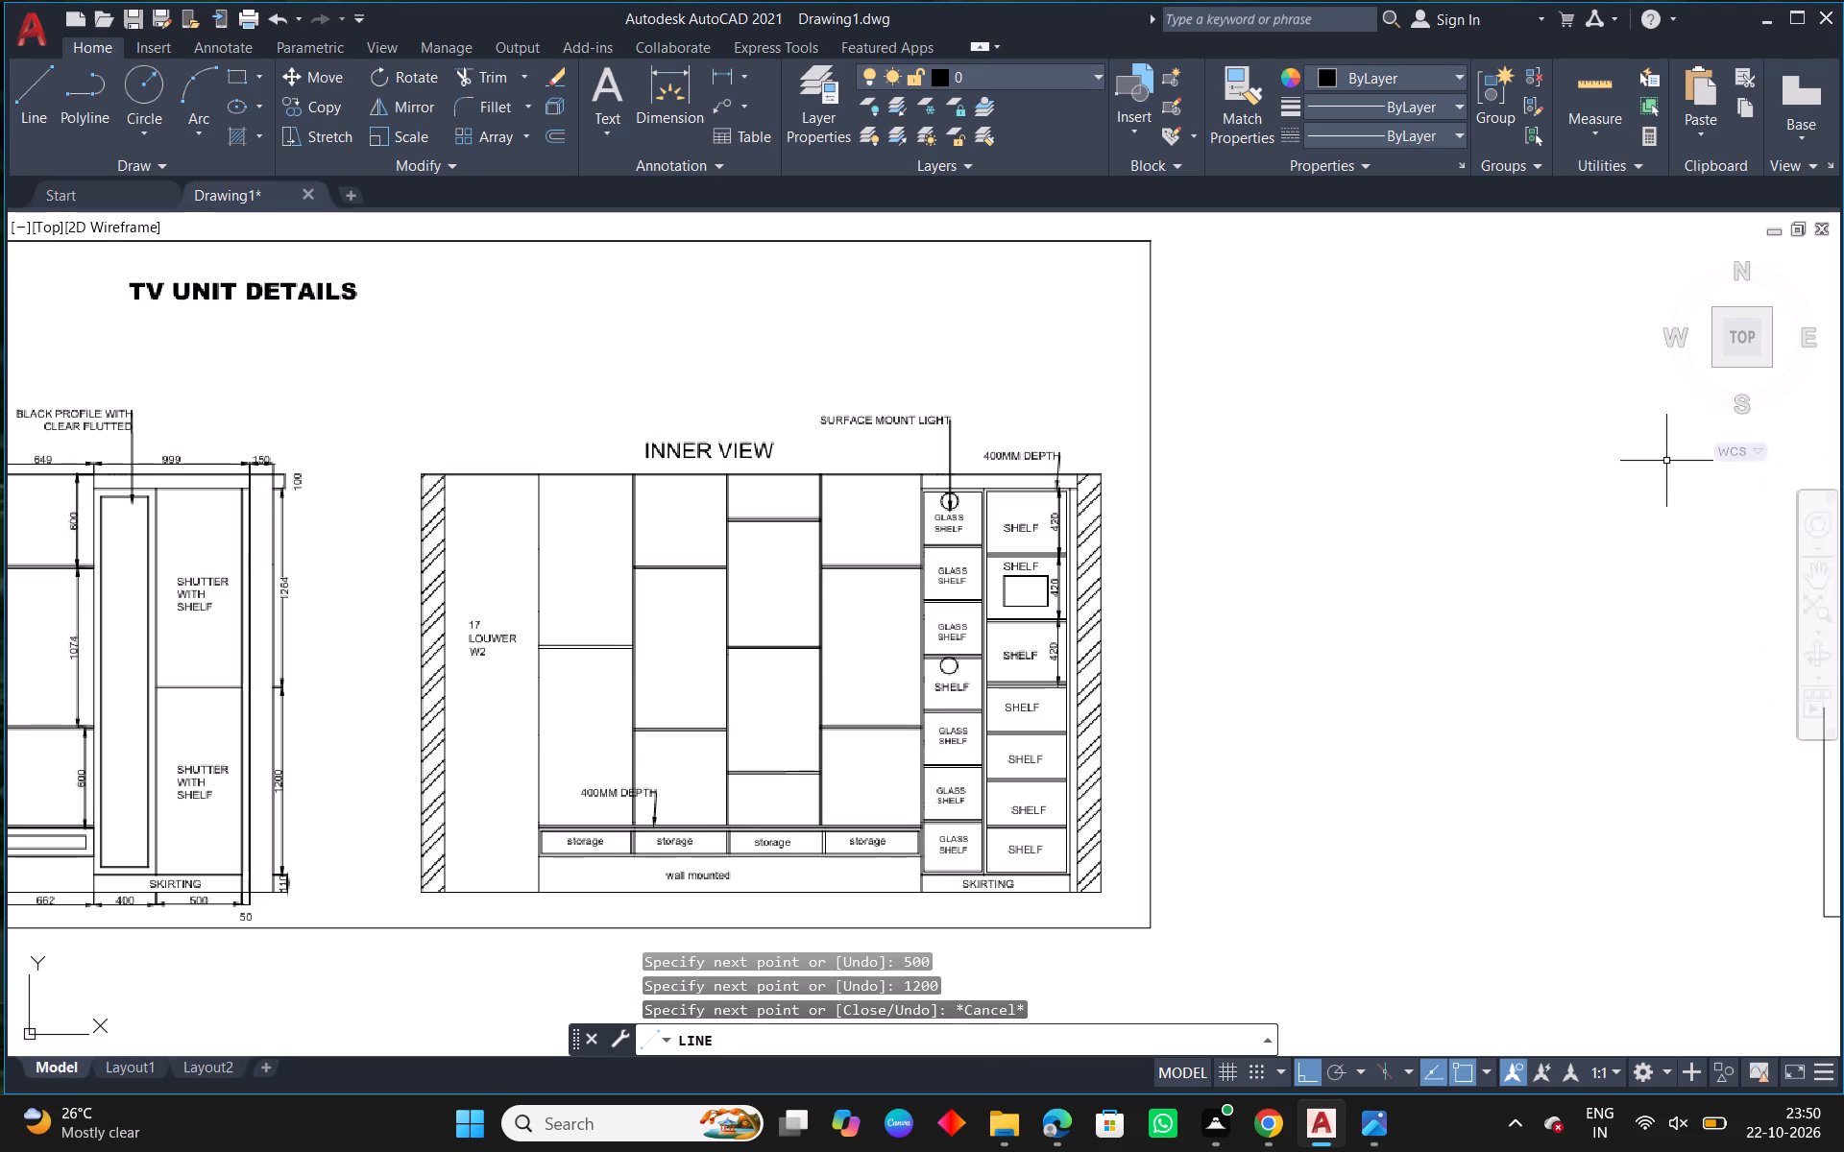
Examine the outer view's dimensions in the reference image.
scroll(1304, 571, down, 2)
middle_drag(1452, 613, 1285, 620)
scroll(1295, 643, up, 1)
middle_drag(687, 686, 1013, 676)
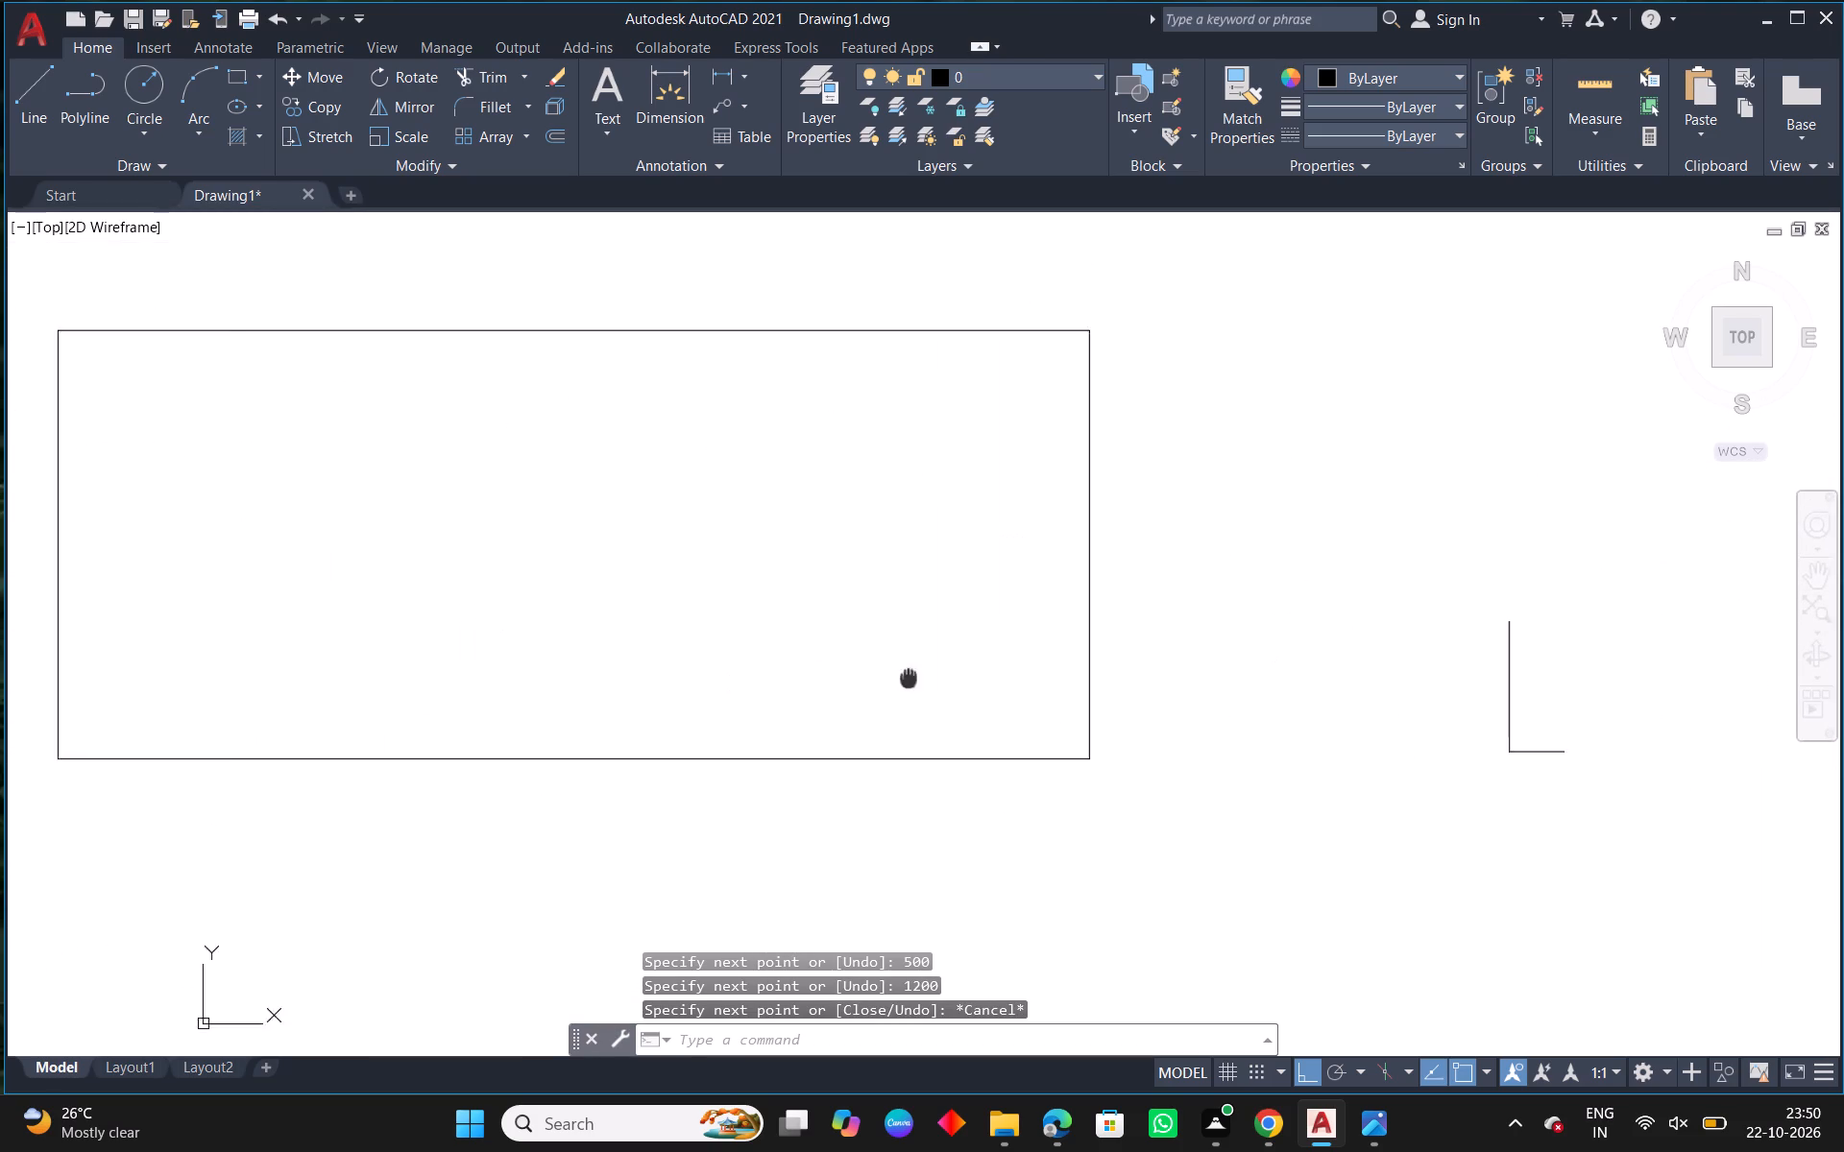
middle_drag(1013, 676, 1040, 677)
scroll(535, 637, up, 4)
scroll(559, 630, down, 4)
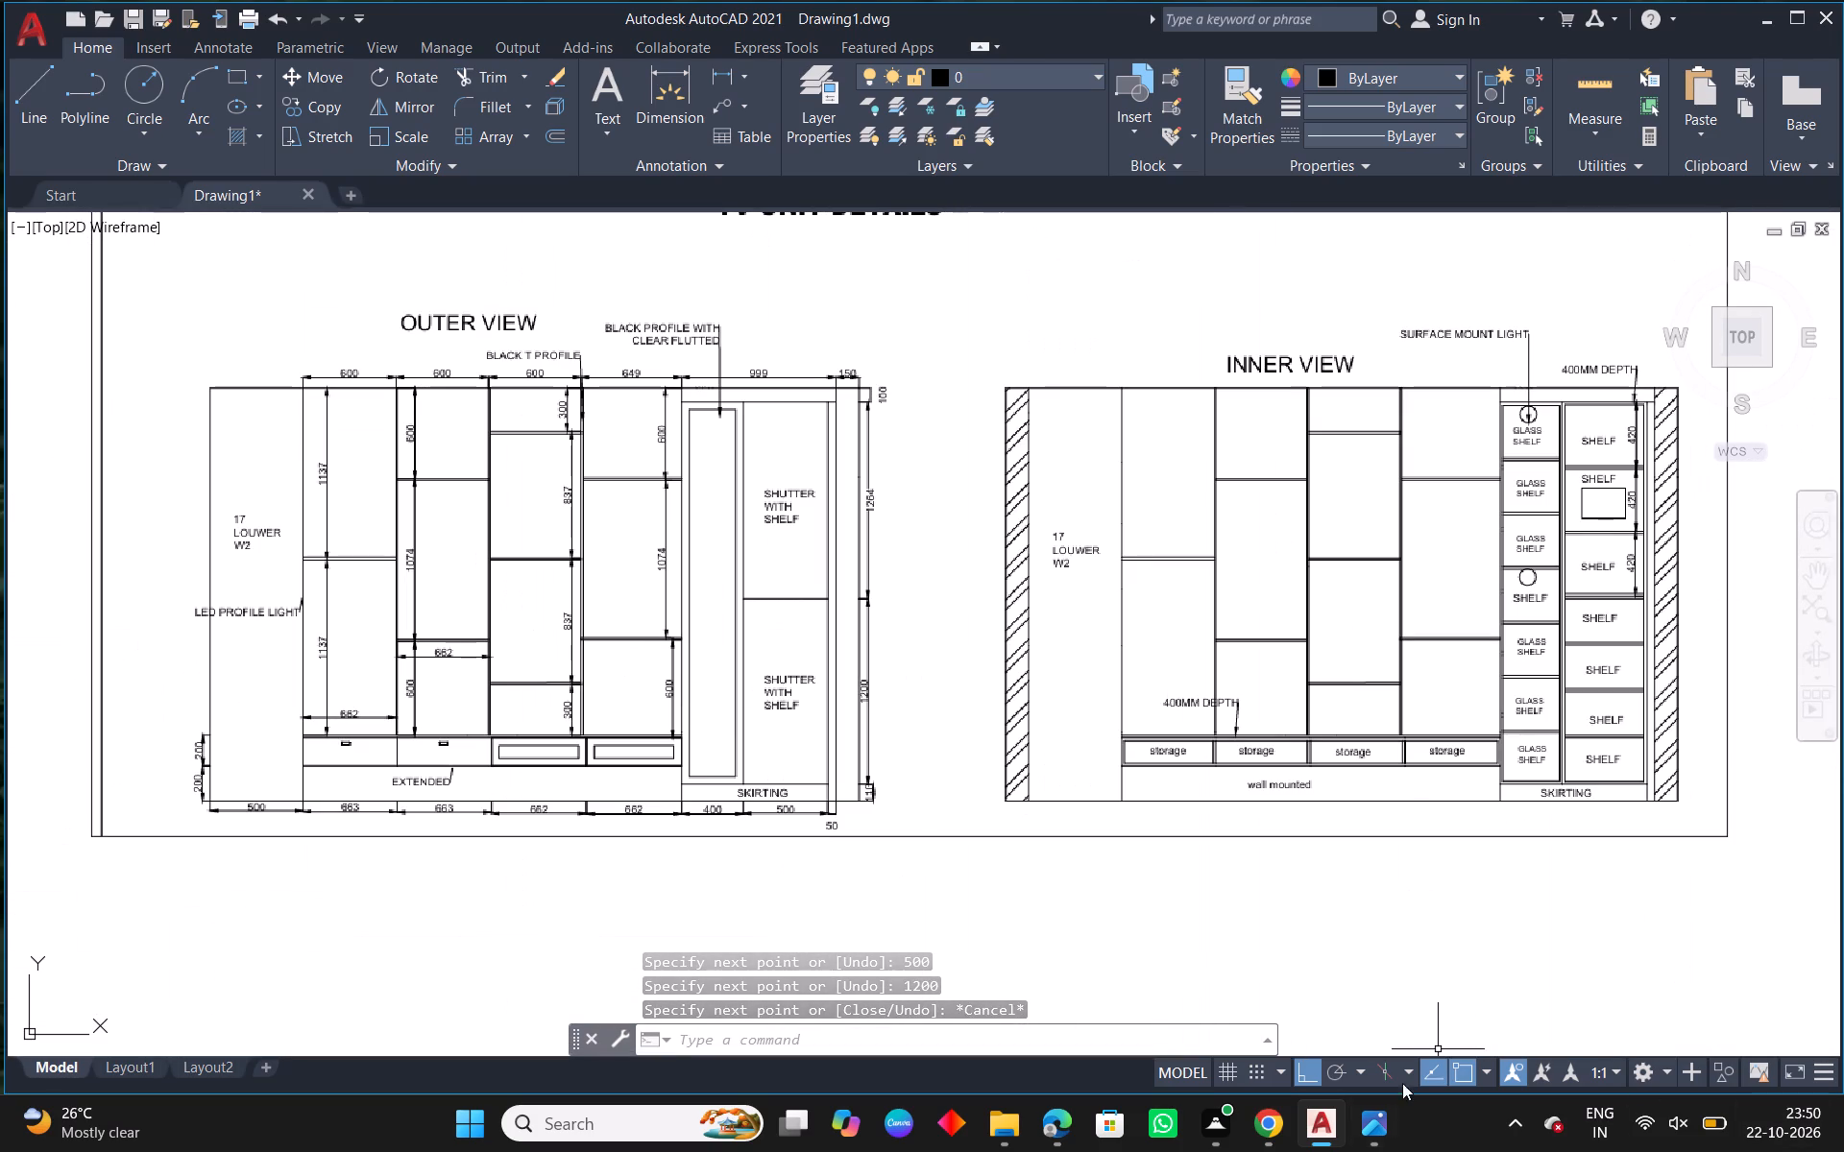
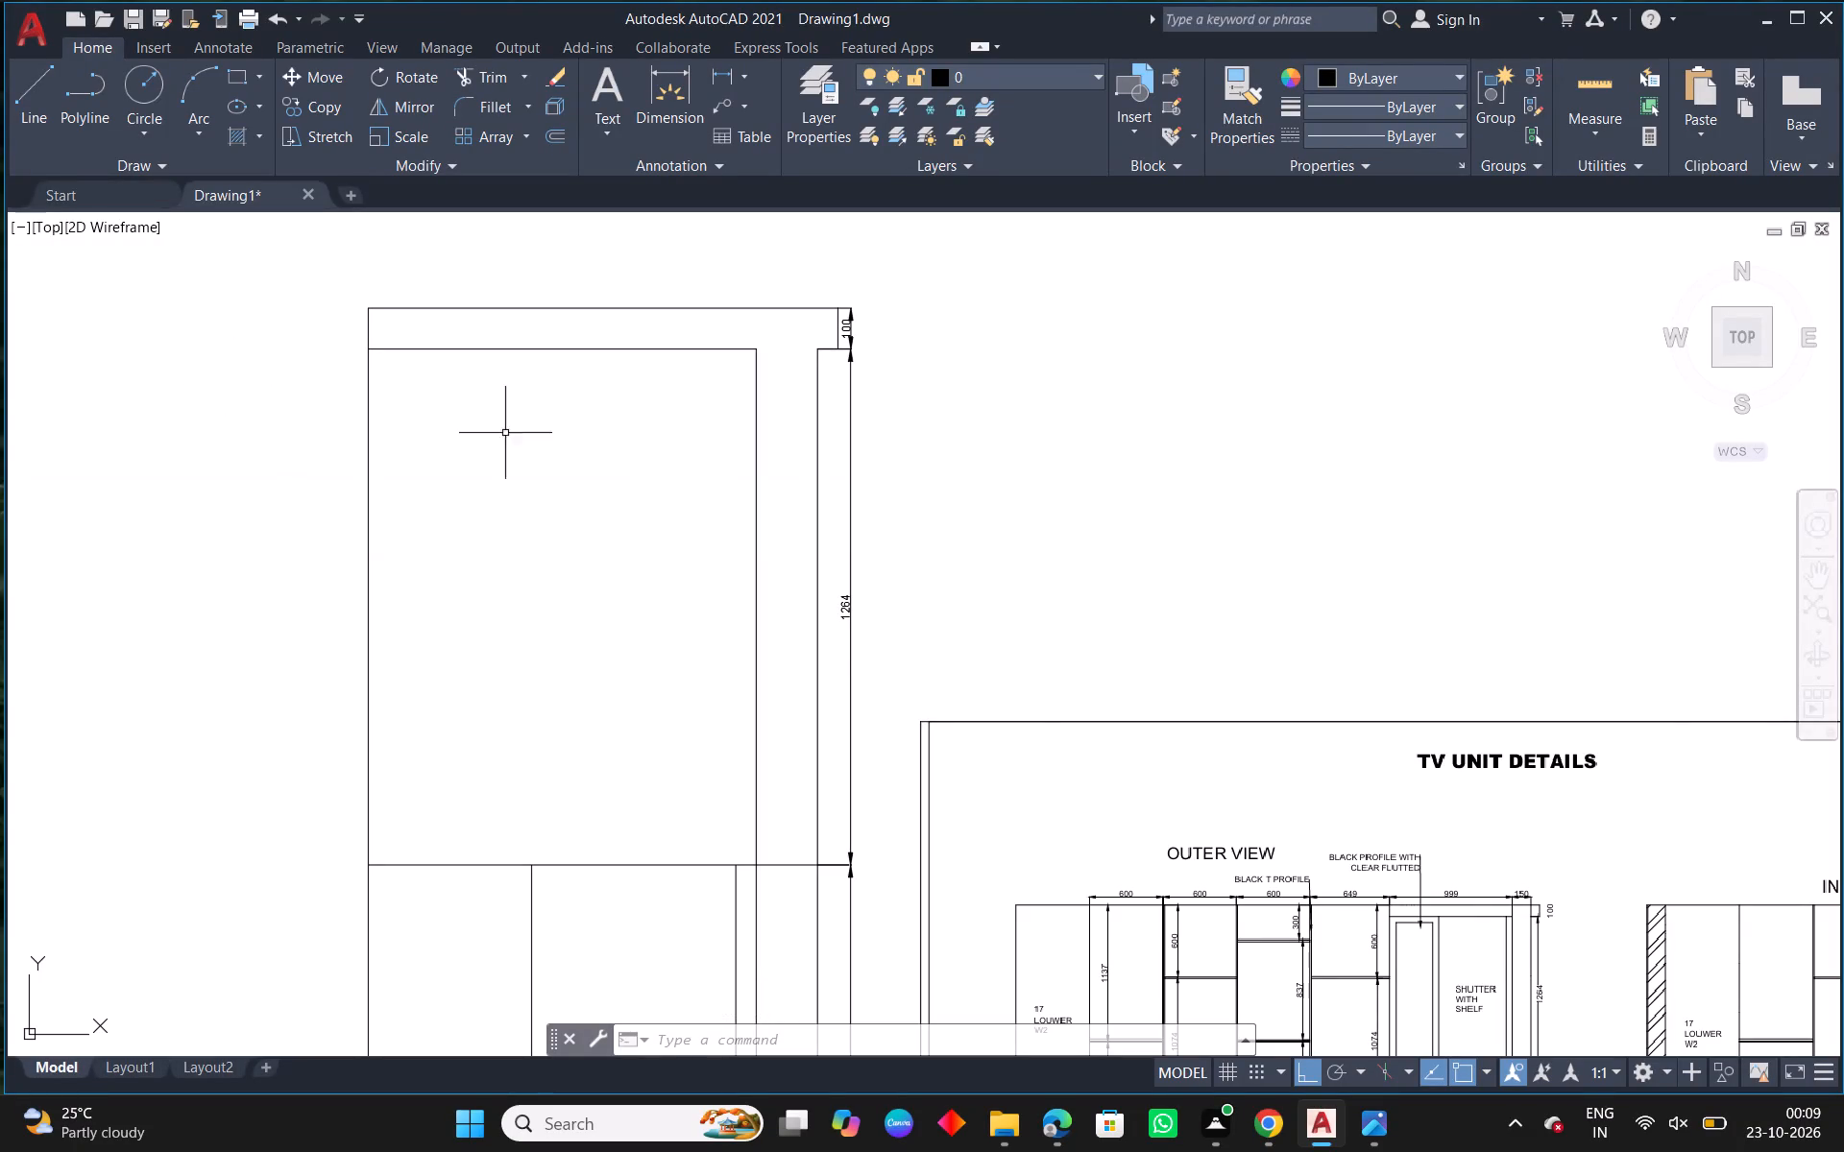
Examine the tall shutter section and its dimensions in the reference outer view against the redrawn, dimensioned cabinet beside it.
scroll(759, 502, down, 2)
middle_drag(983, 581, 856, 546)
scroll(914, 681, up, 2)
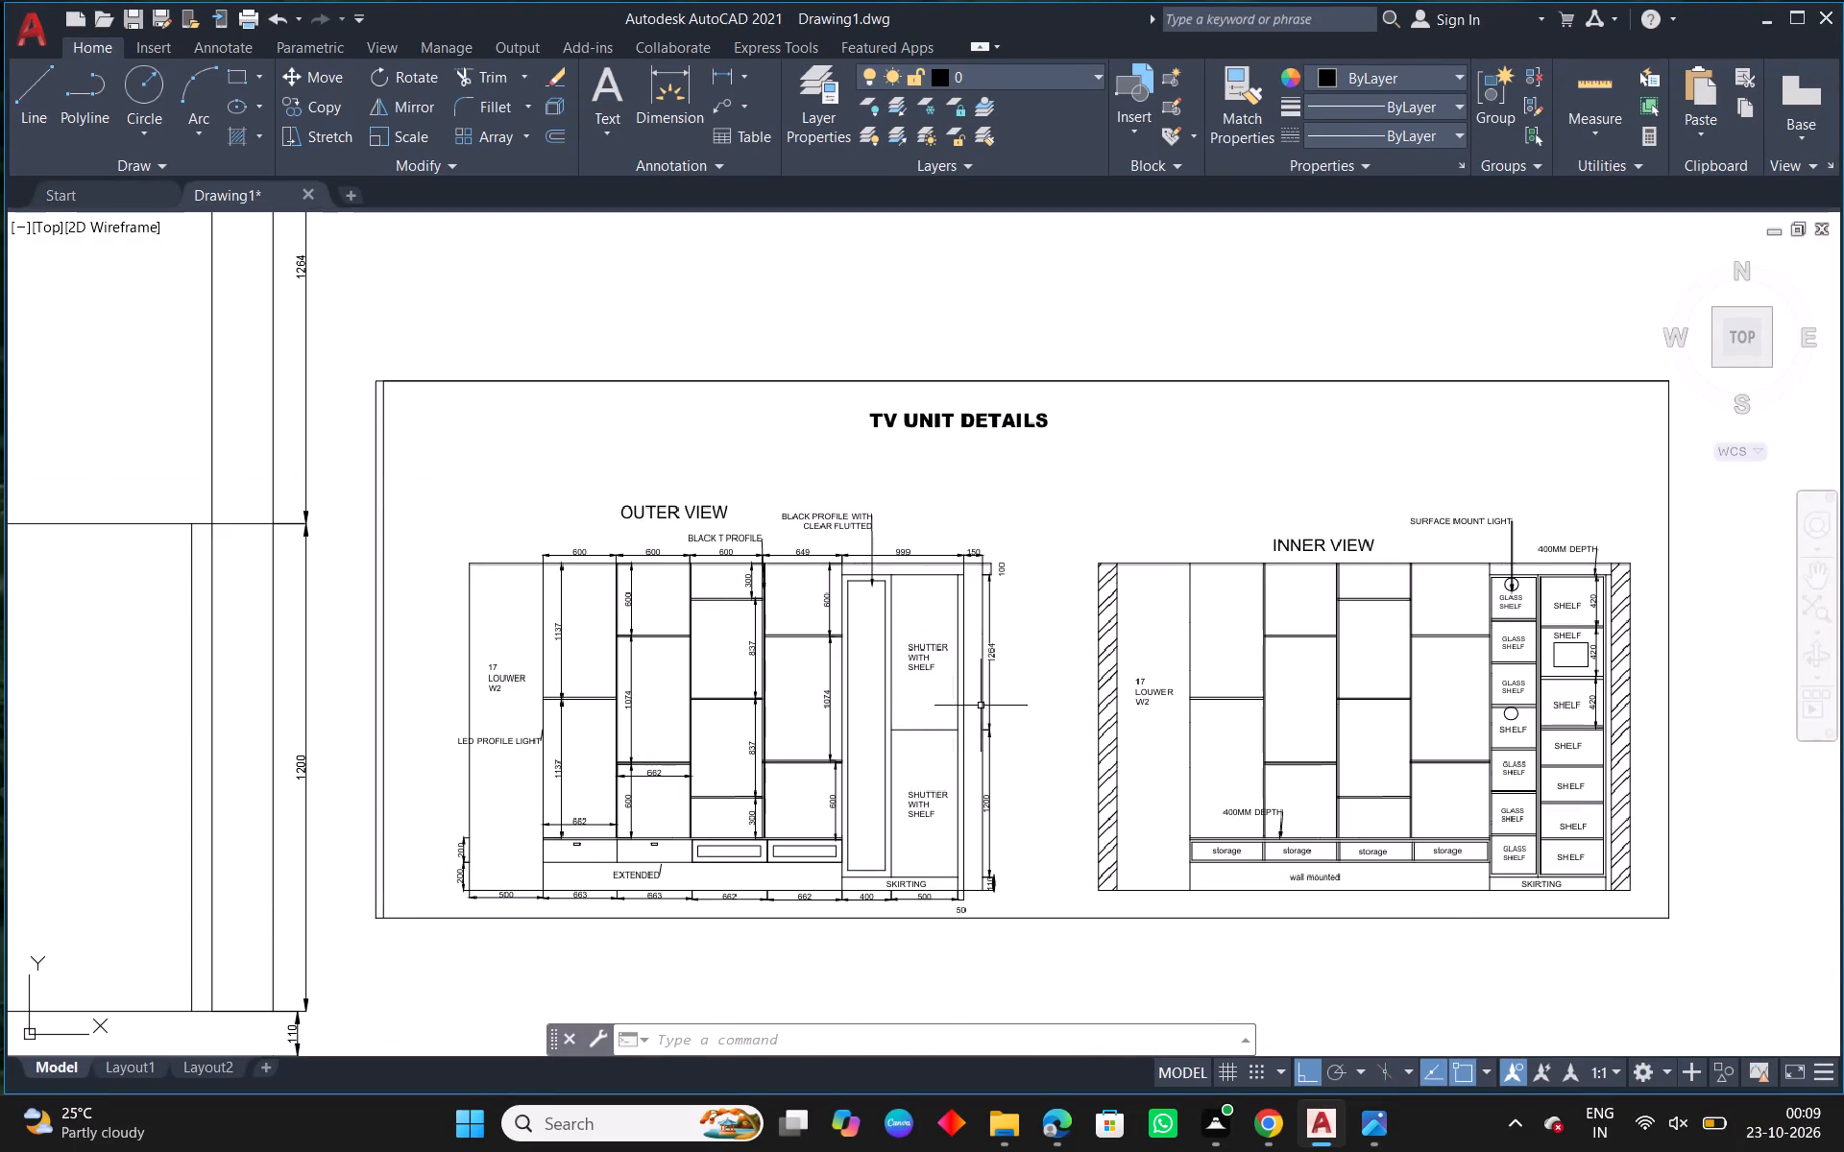
scroll(984, 701, up, 1)
scroll(891, 667, down, 1)
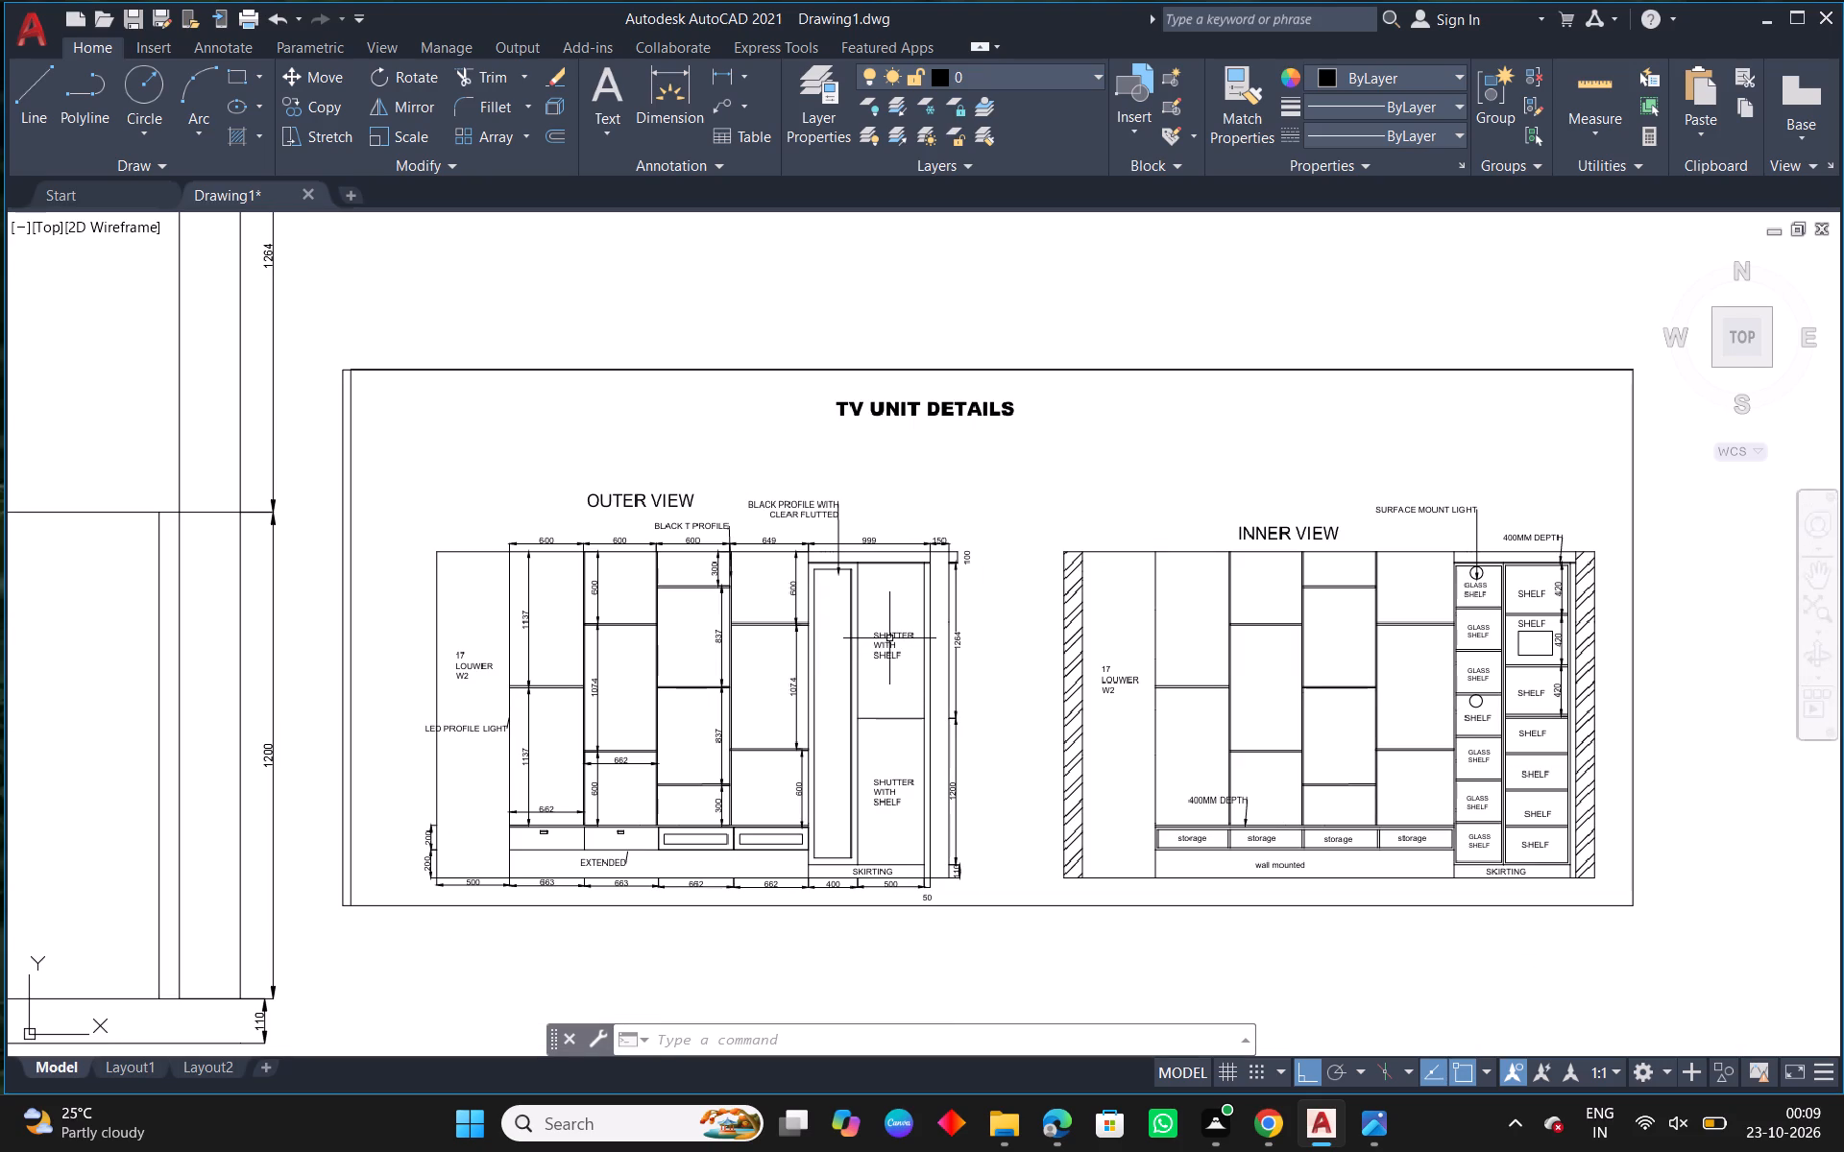
scroll(779, 639, down, 1)
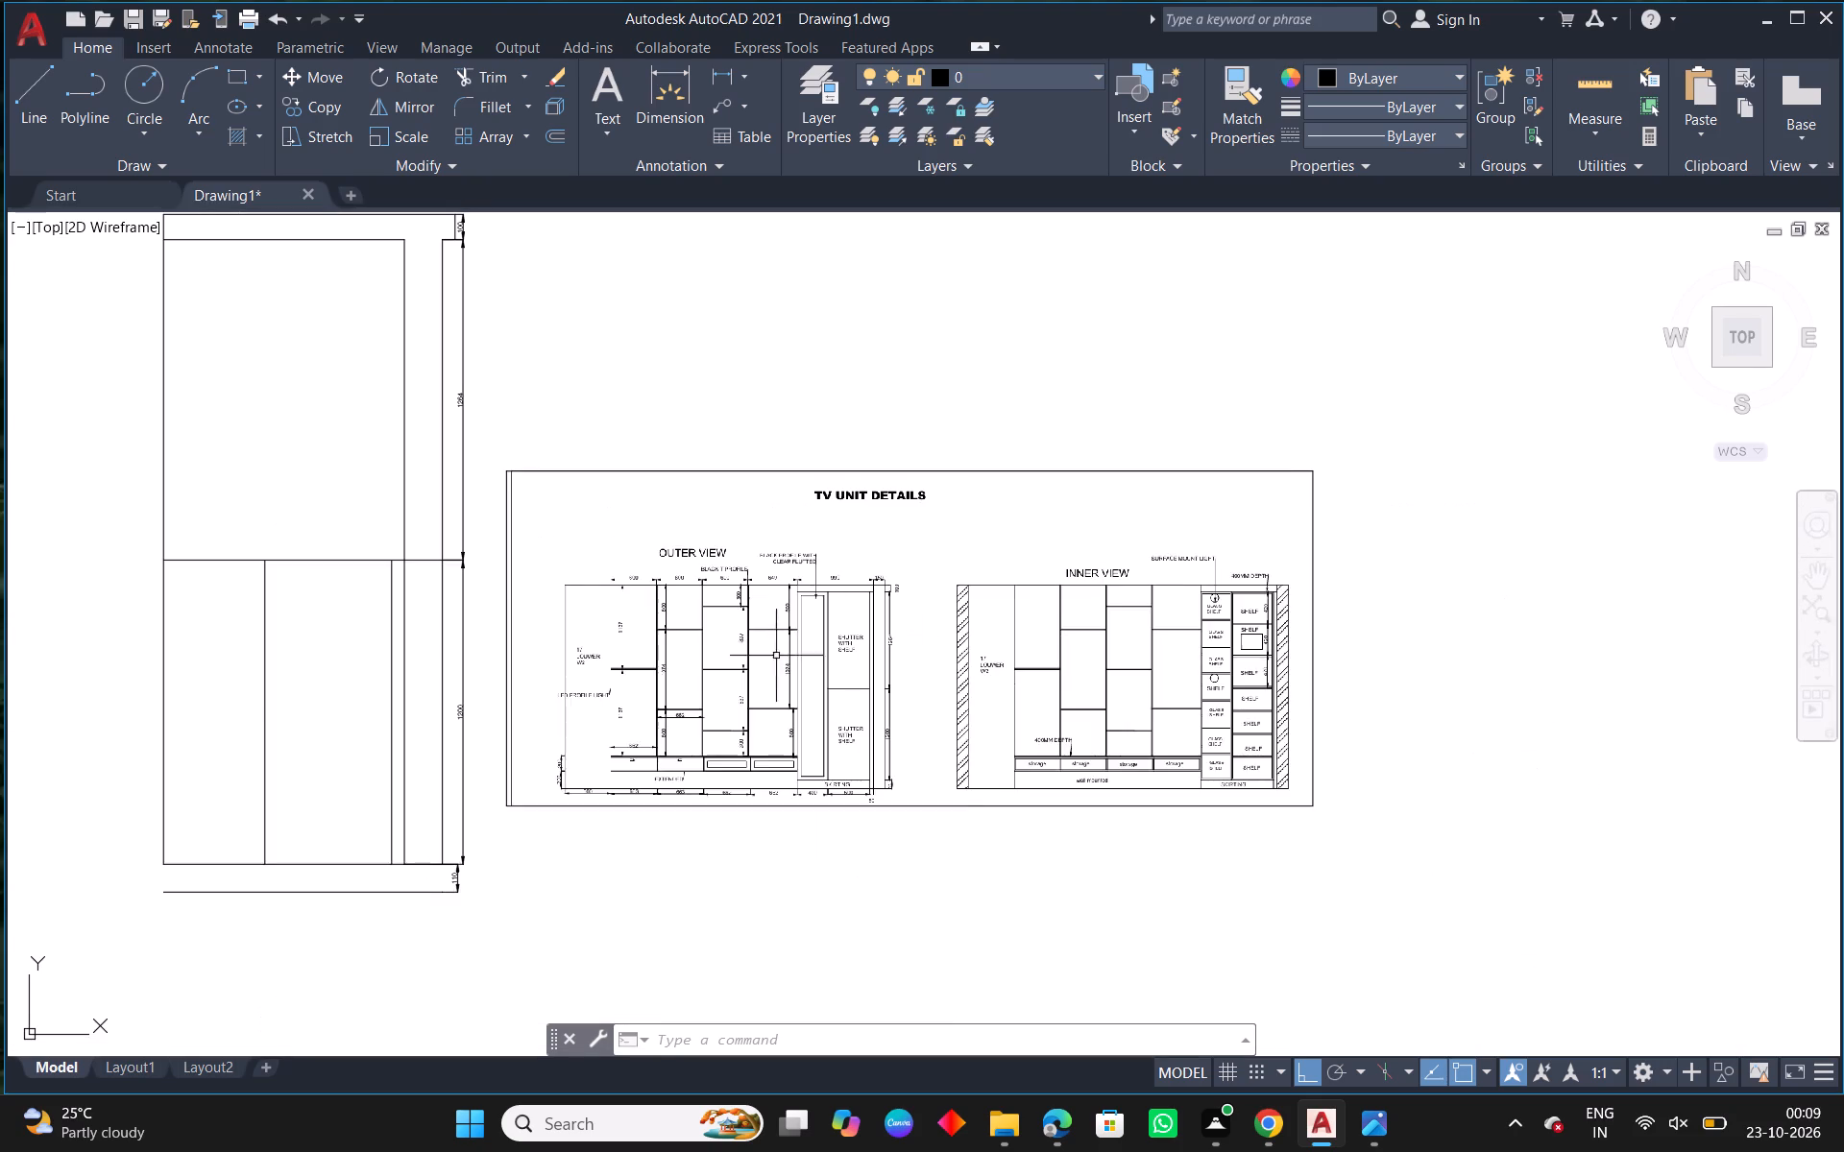
middle_drag(659, 645, 851, 793)
middle_click(851, 793)
key(Escape)
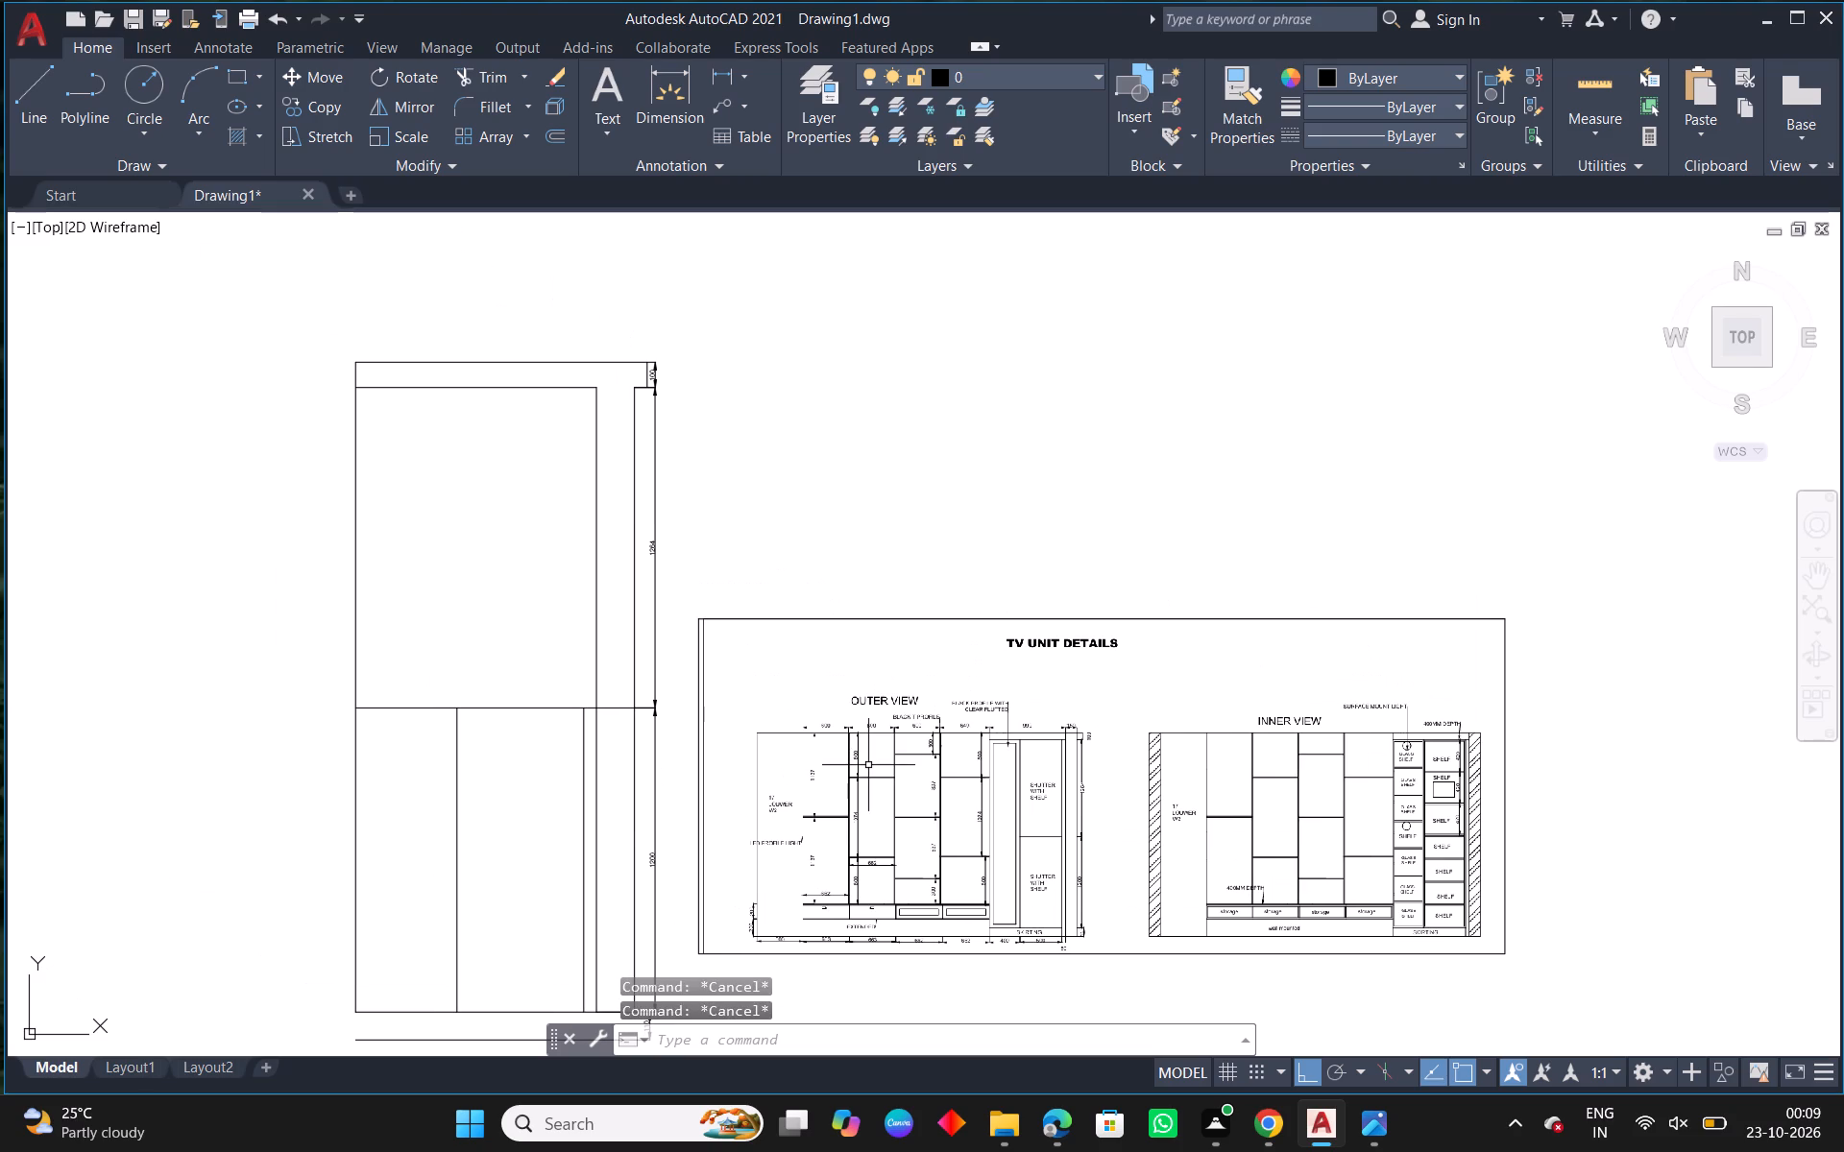
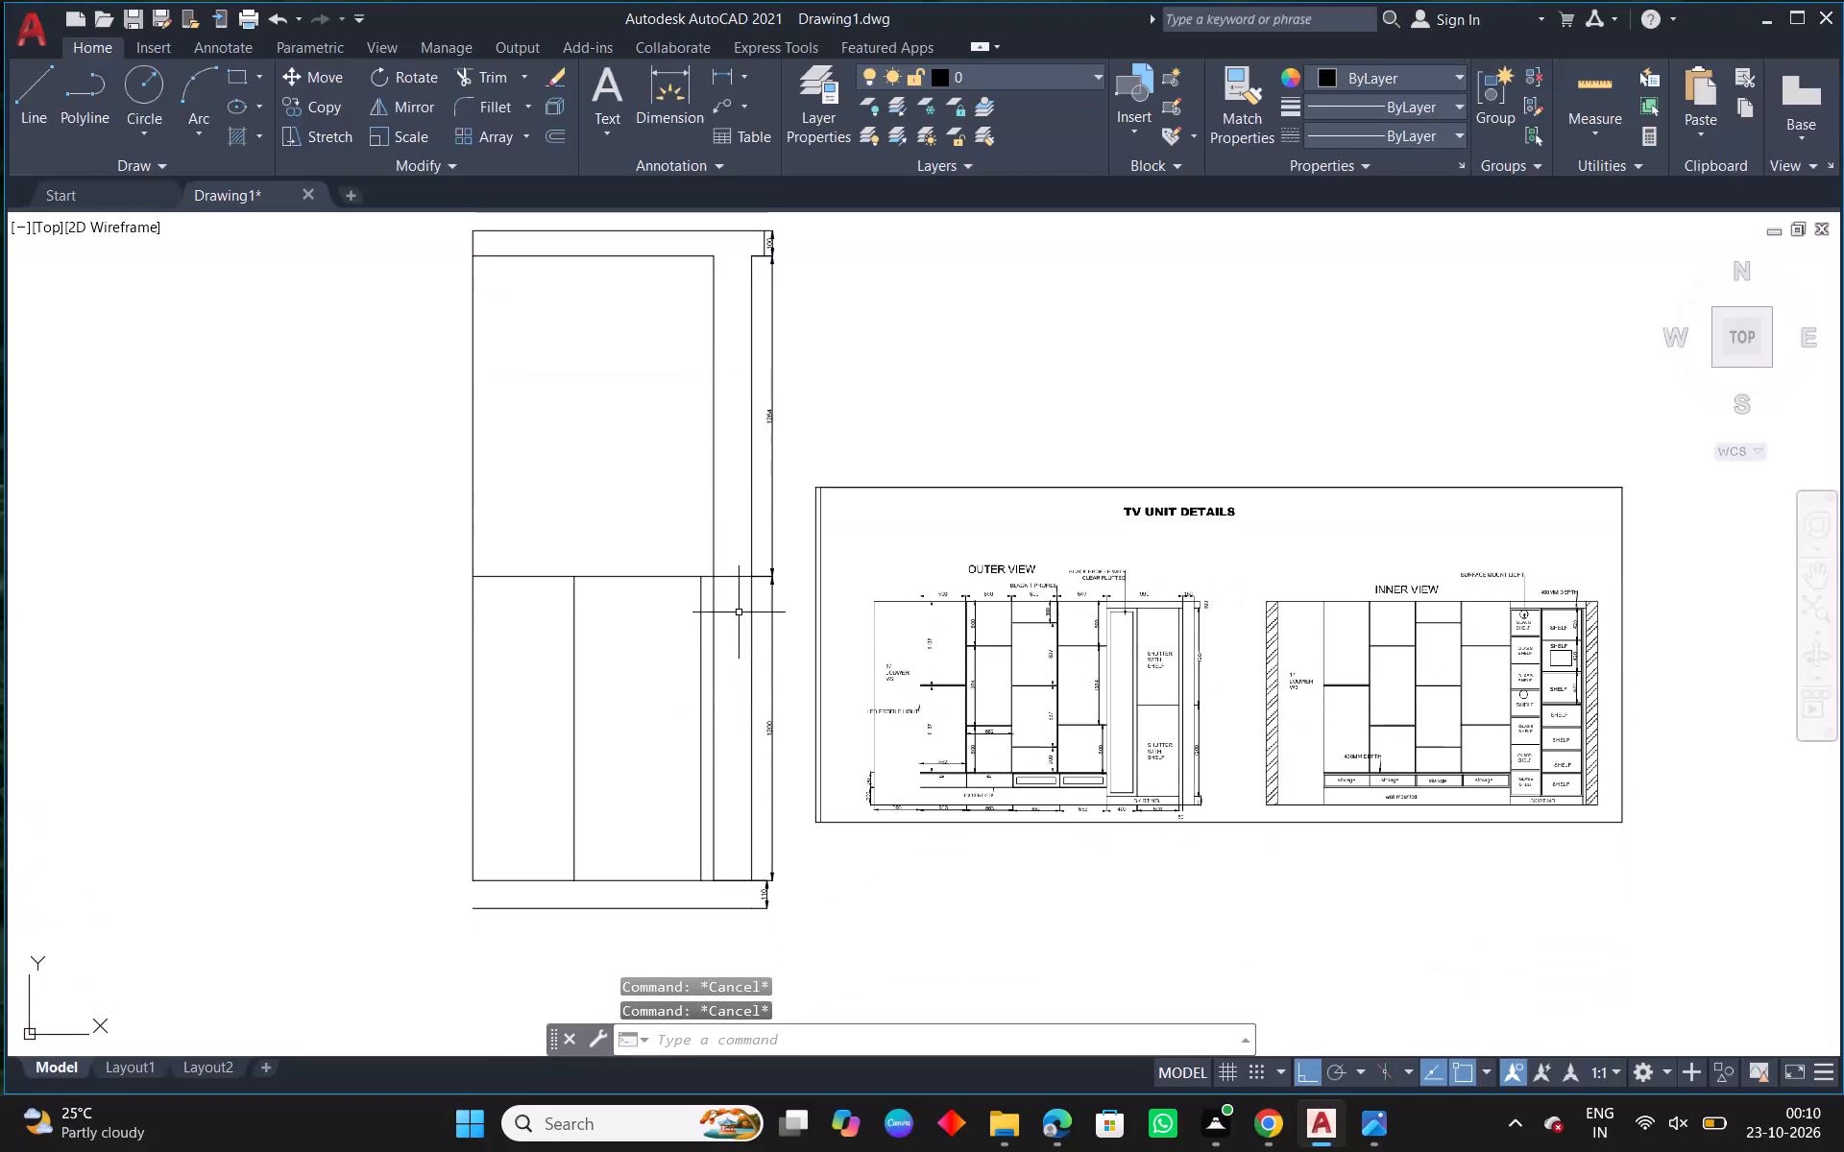
Reposition the 110 skirting dimension outward so its dimension line aligns with the 1200 dimension above it.
scroll(739, 876, up, 2)
middle_drag(808, 883, 800, 804)
scroll(765, 823, up, 2)
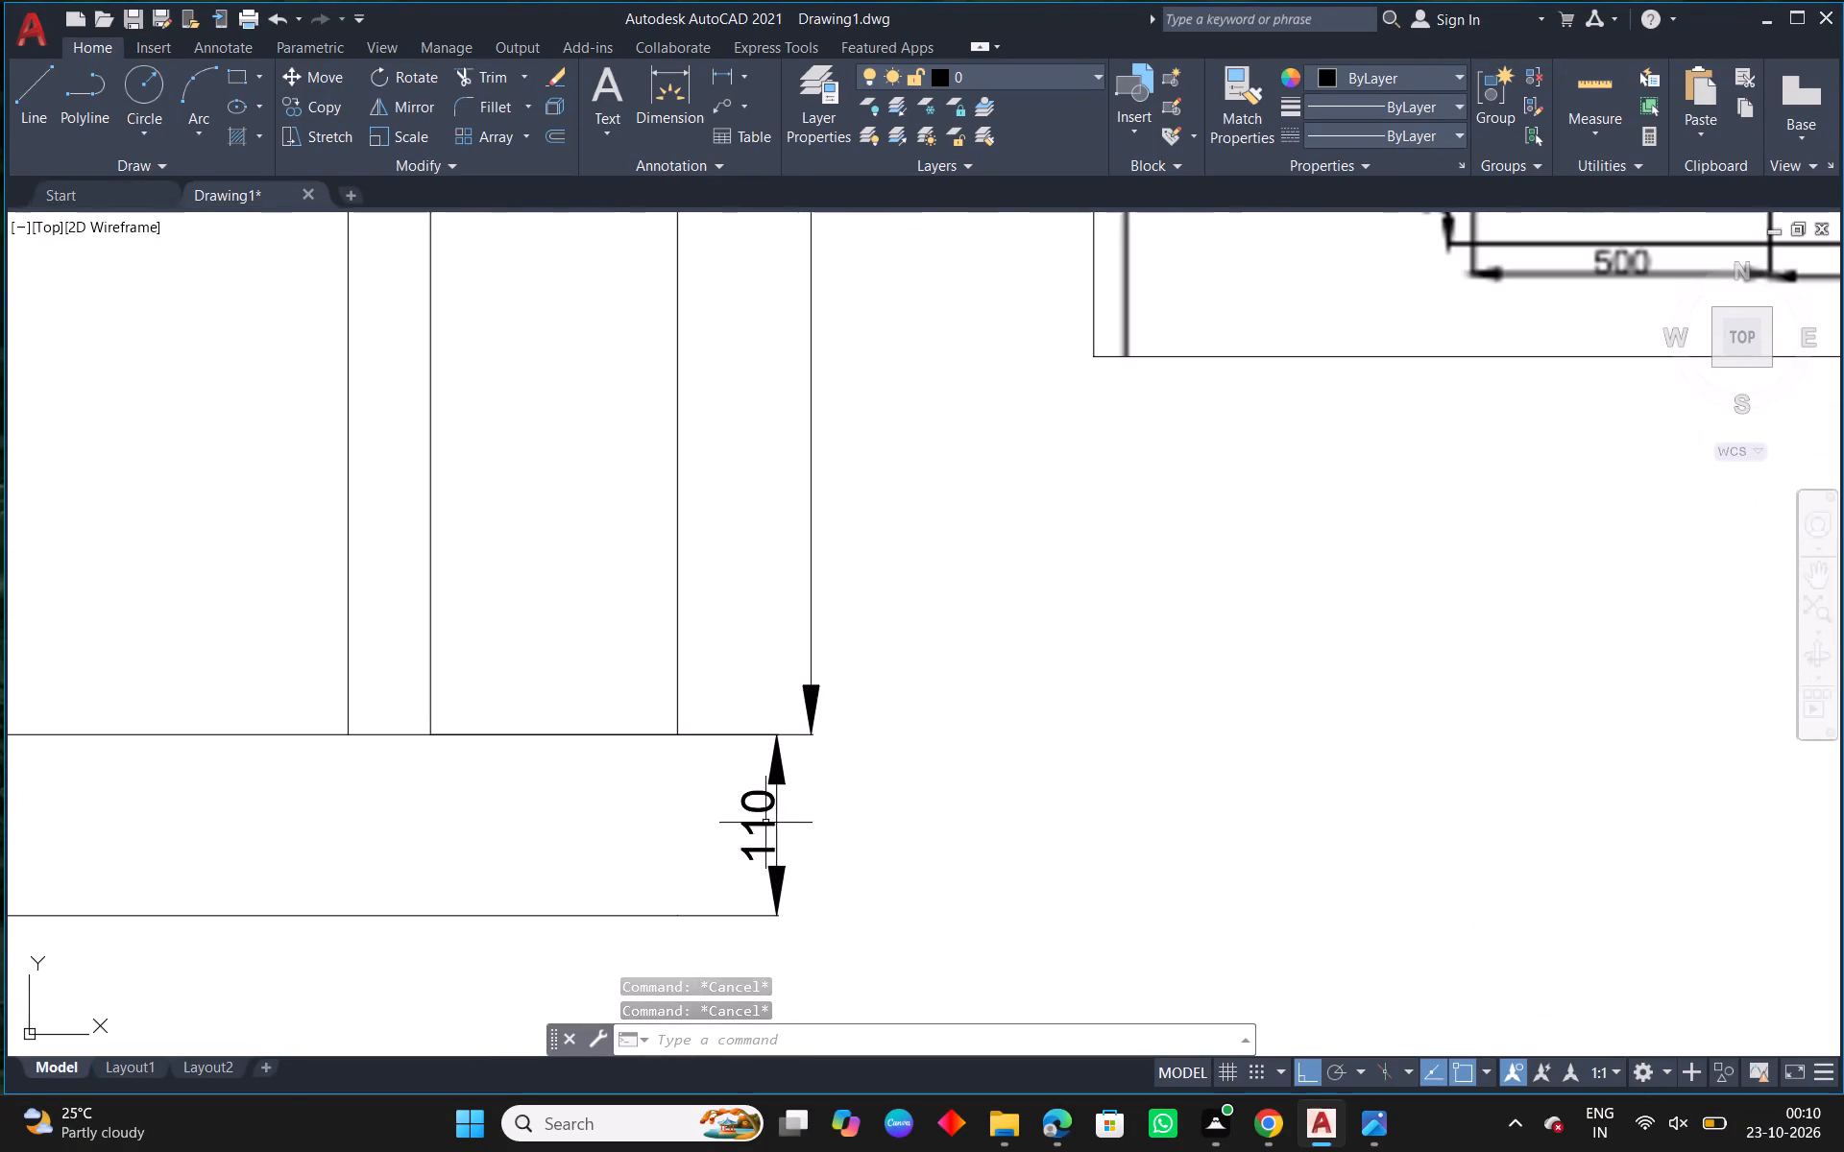
click(776, 816)
scroll(760, 827, up, 2)
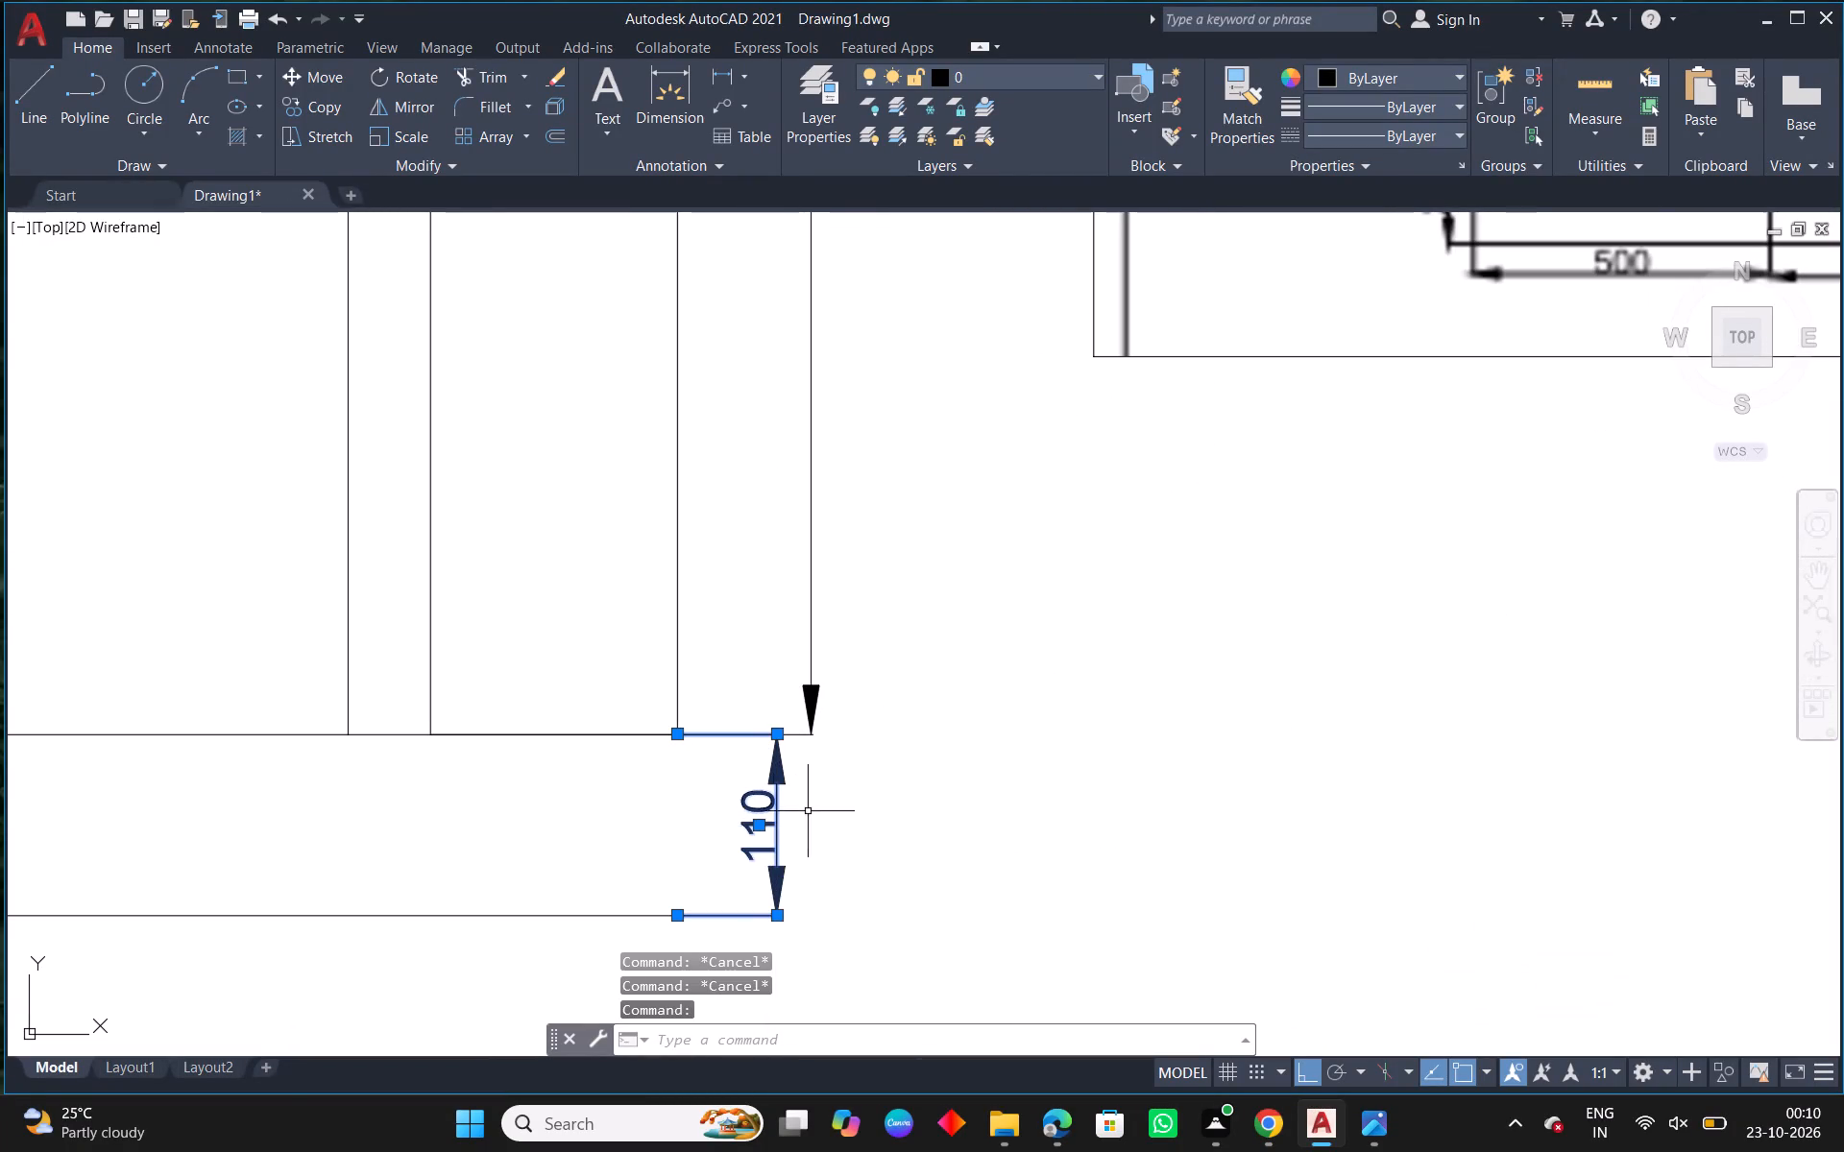
click(754, 828)
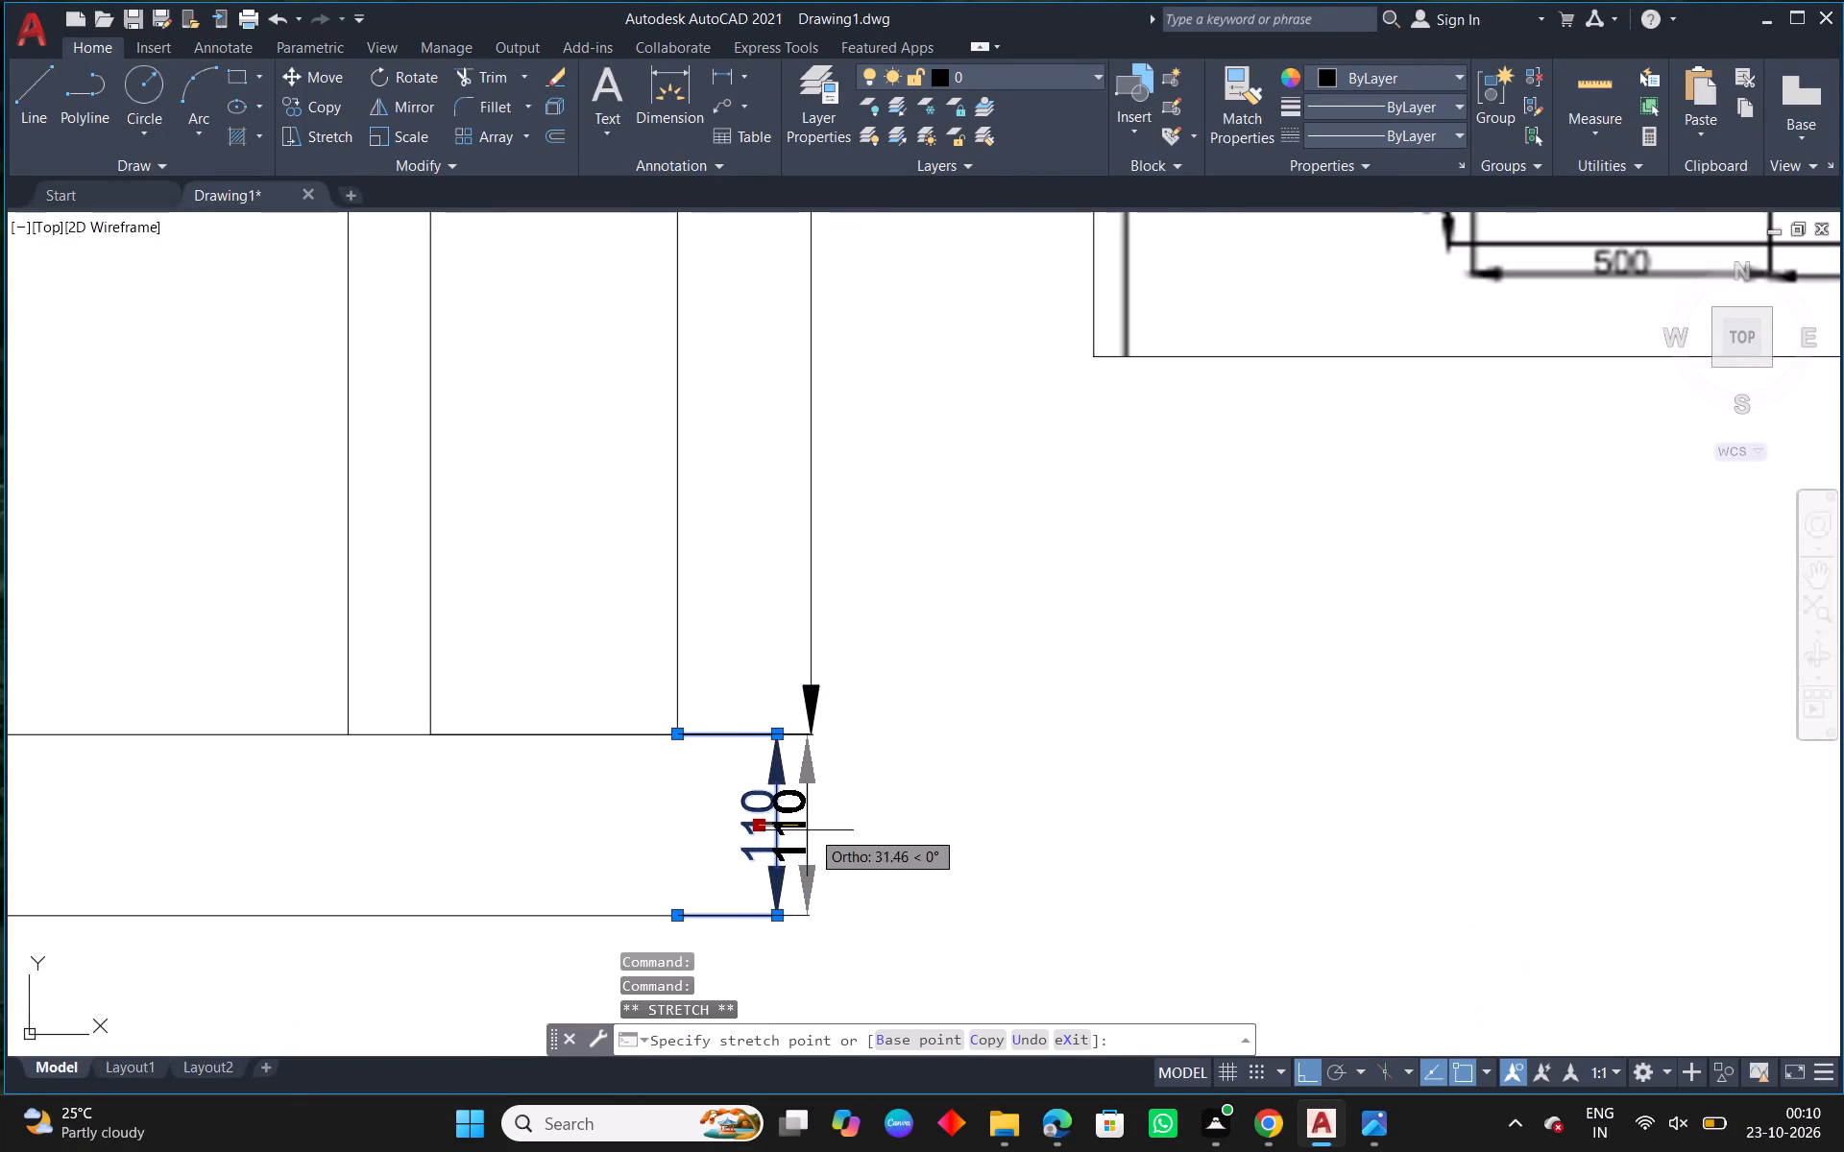
click(811, 832)
key(Escape)
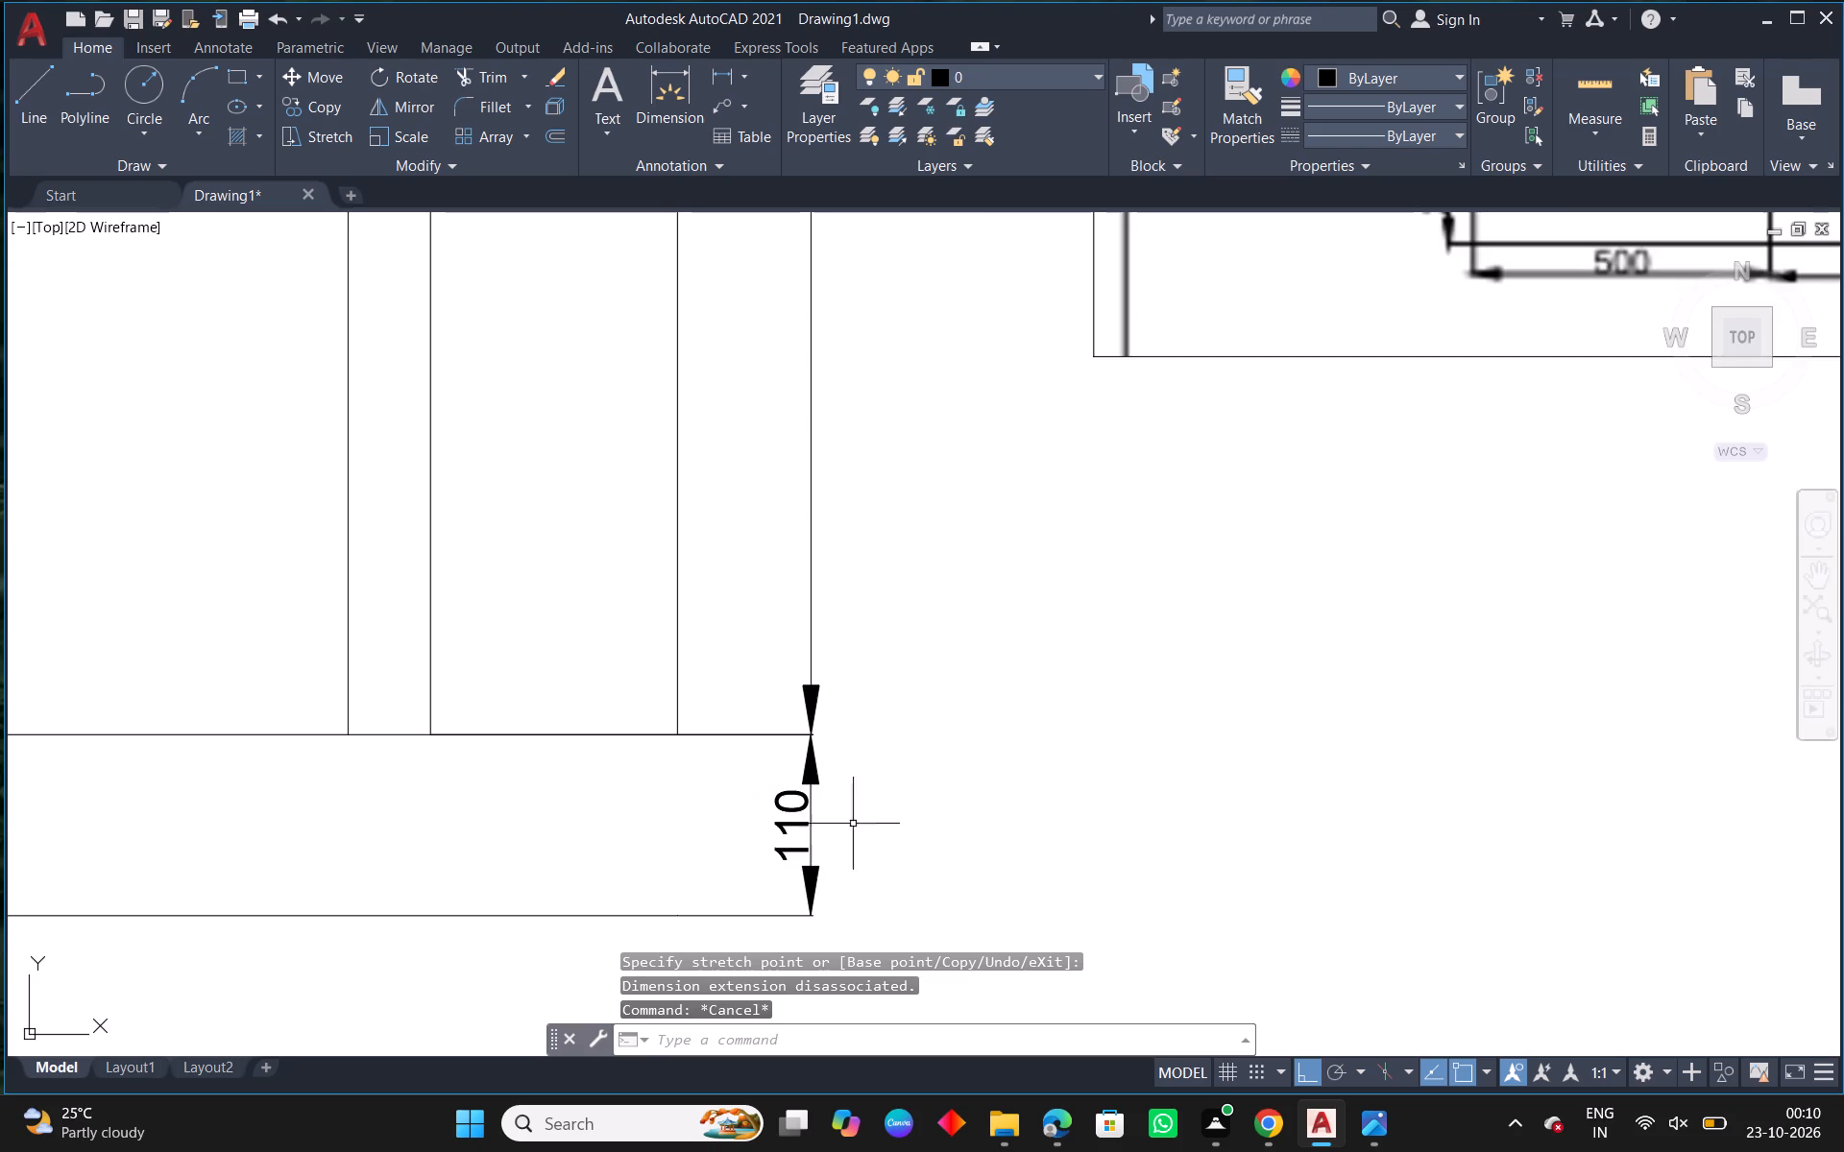
Extend the lower section's inner right vertical line up to the horizontal line beneath the cabinet's 100 top band.
scroll(876, 823, down, 5)
middle_drag(994, 746, 937, 834)
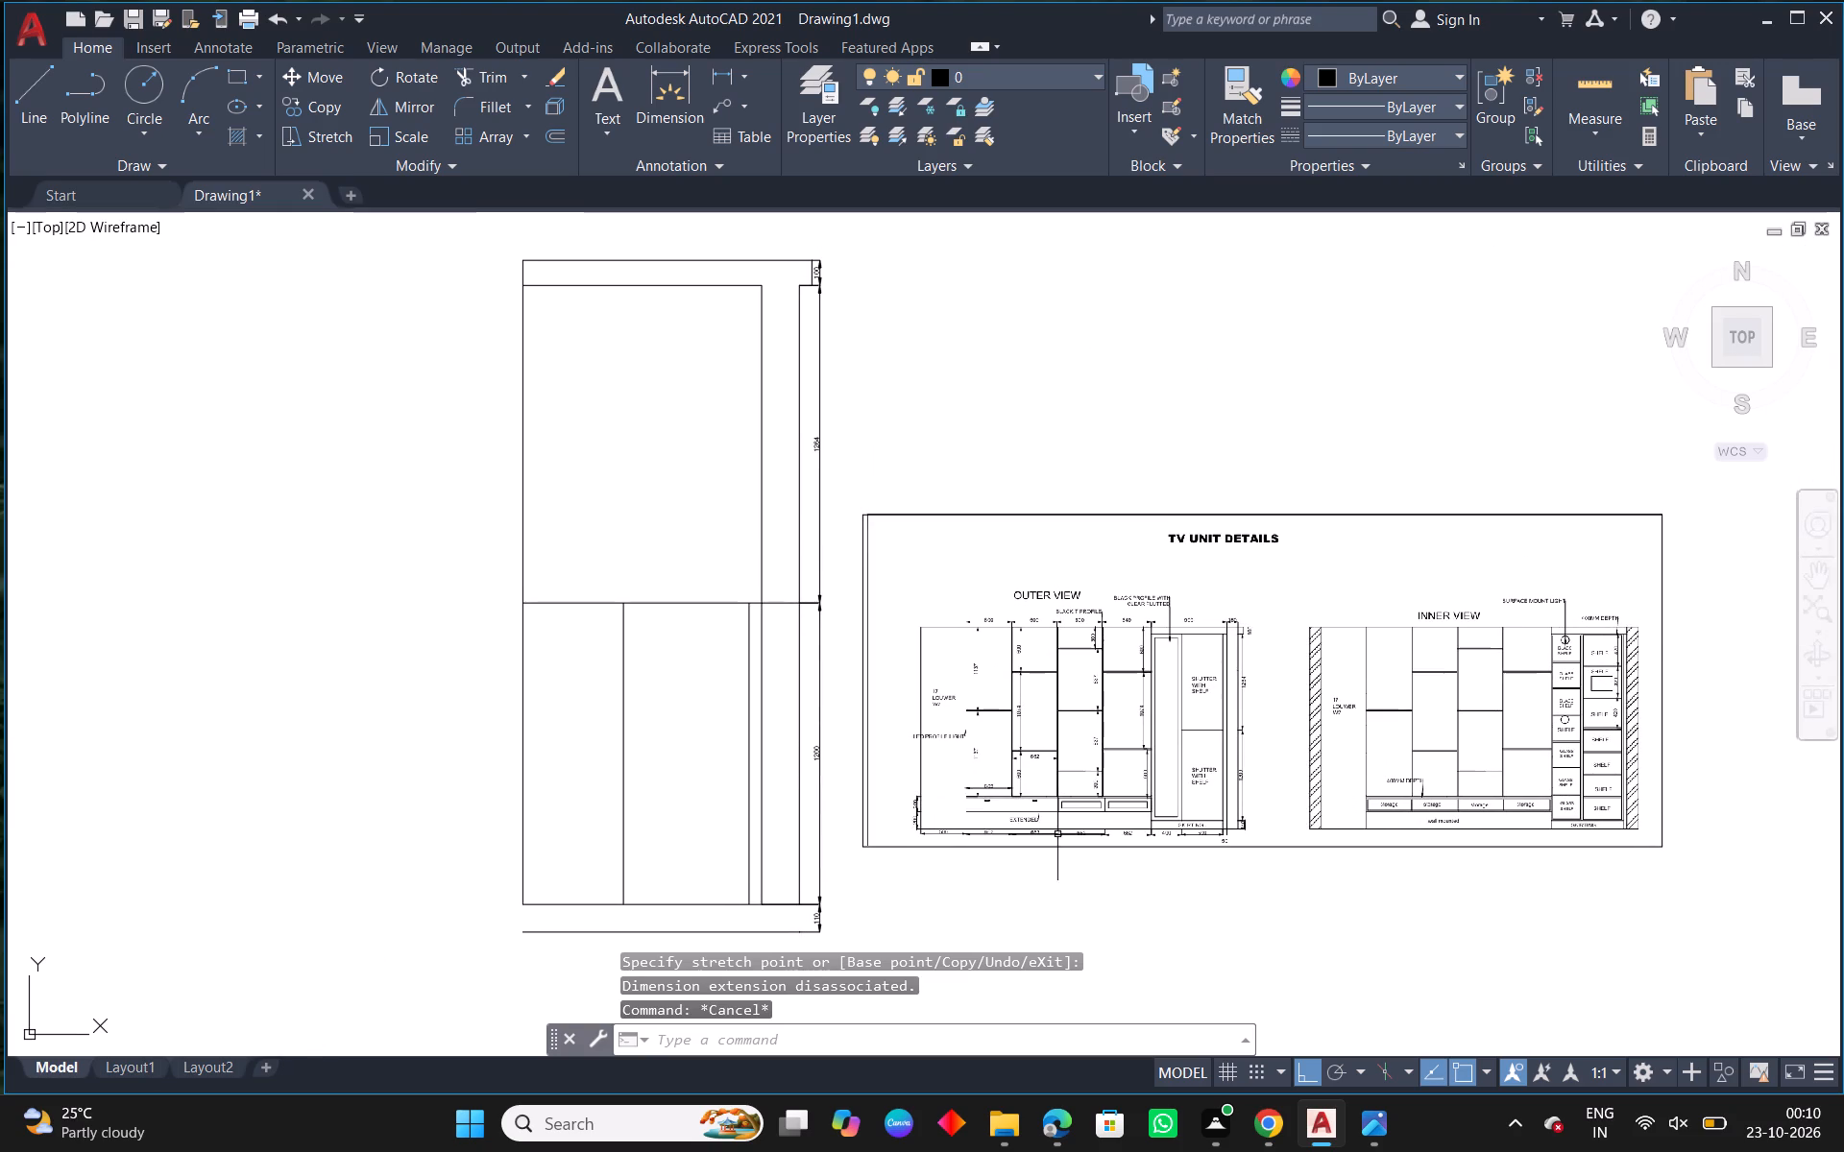
scroll(1239, 718, up, 2)
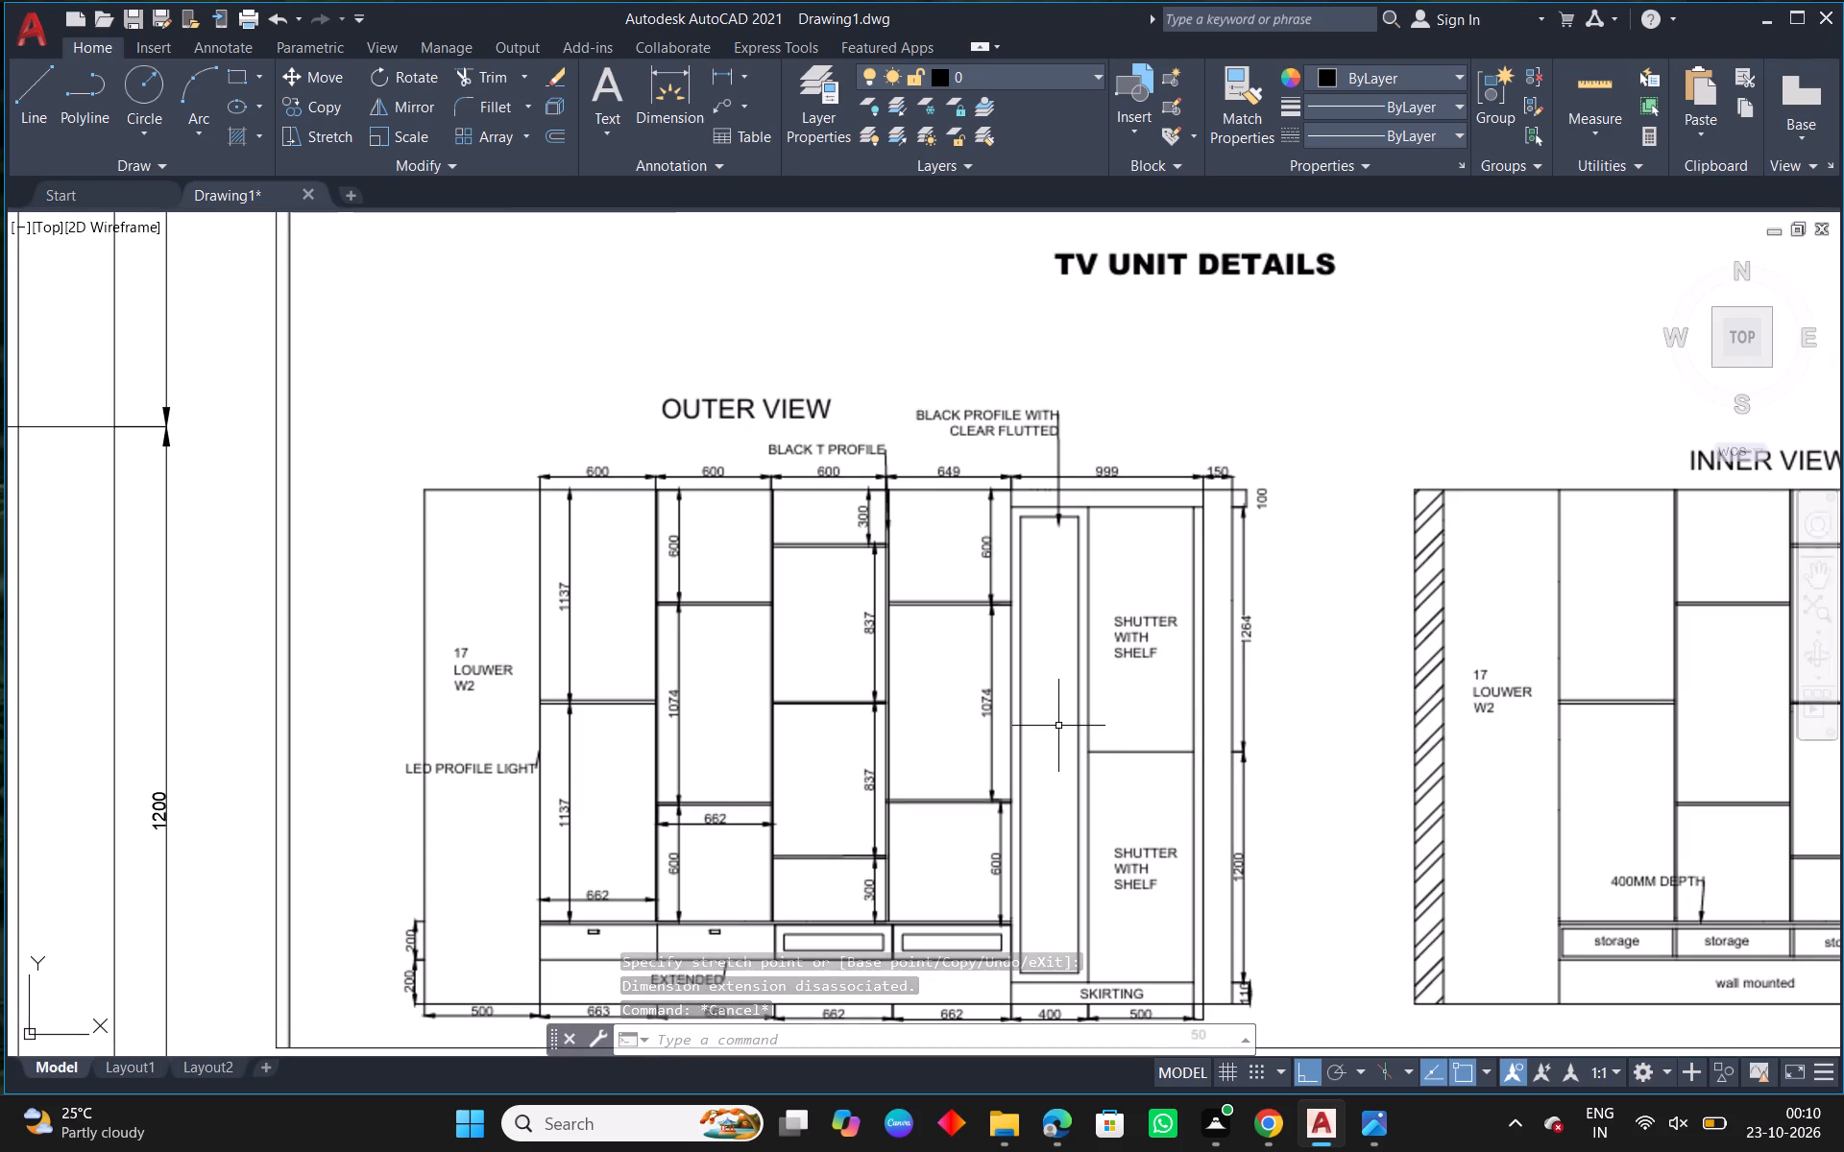
scroll(1058, 726, down, 2)
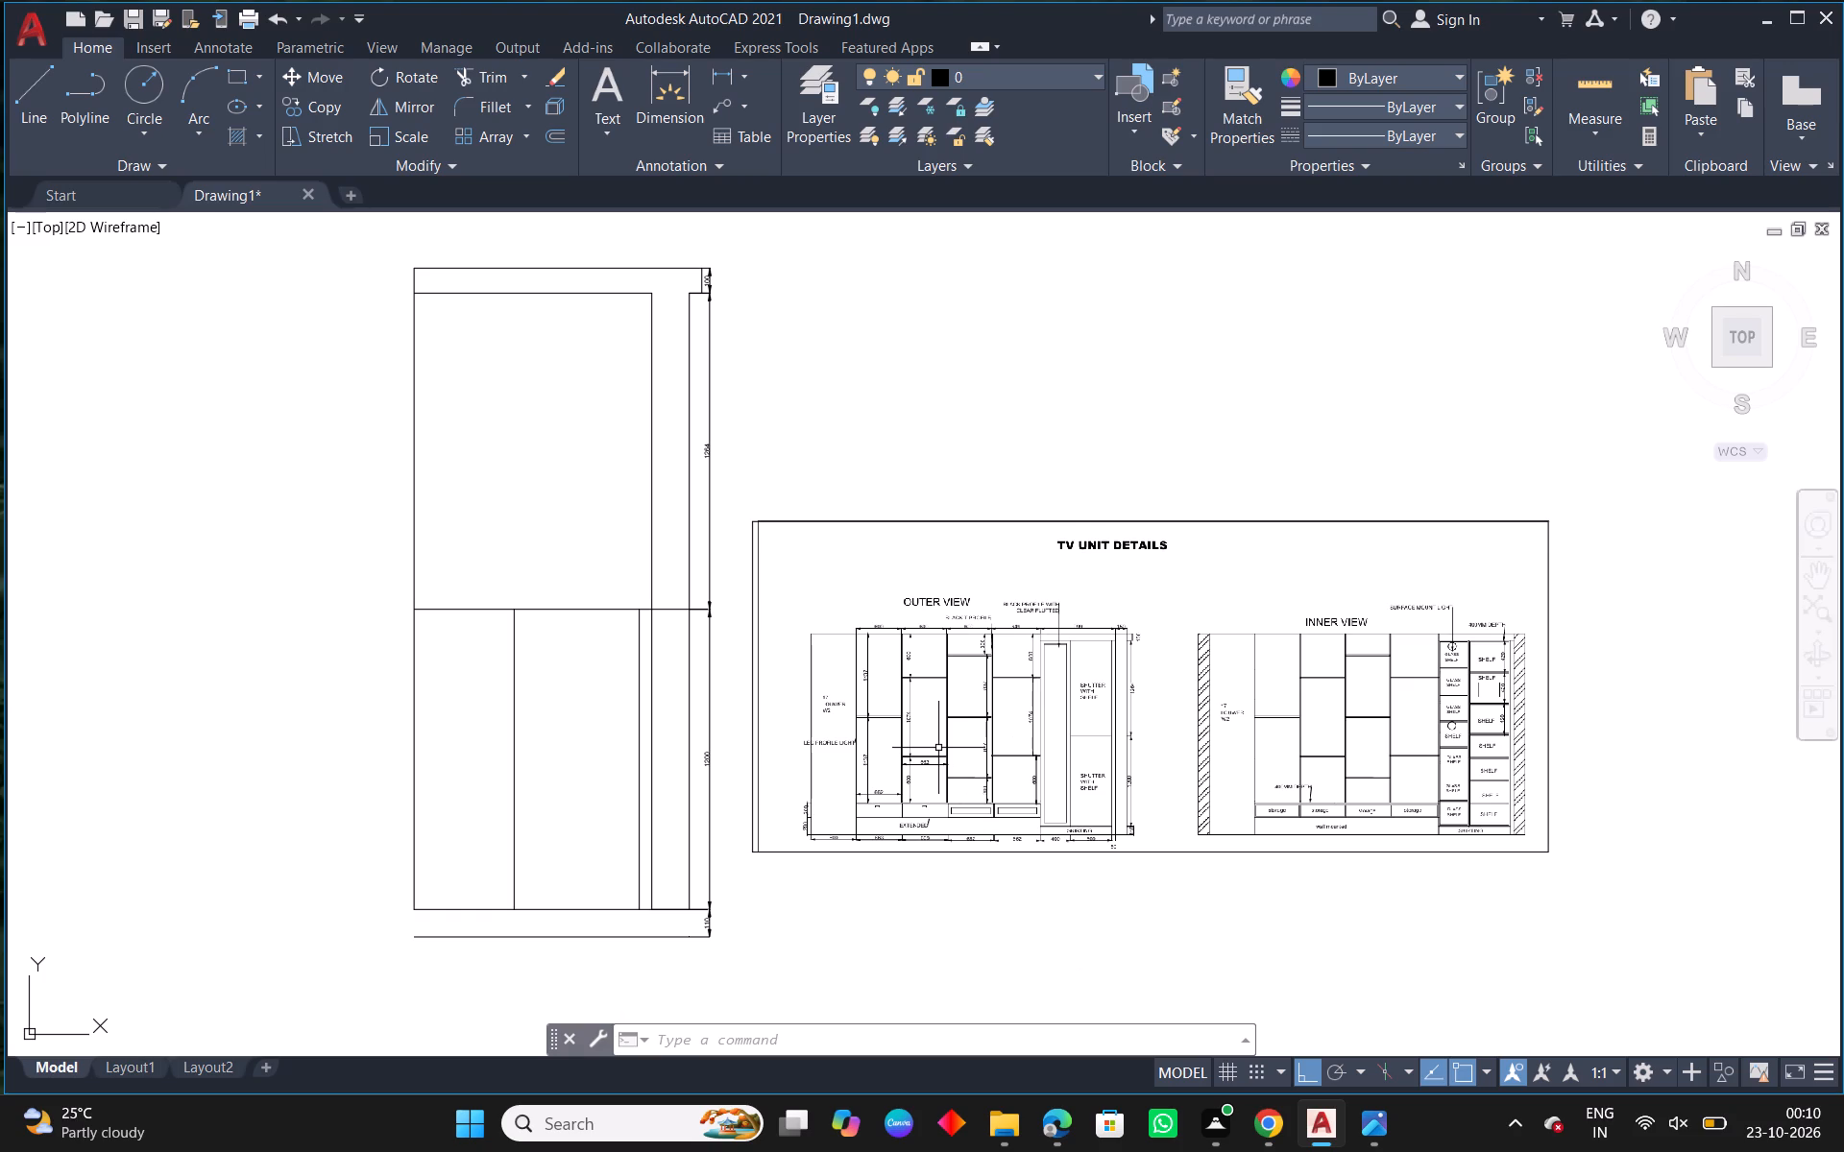
text(ex)
key(space)
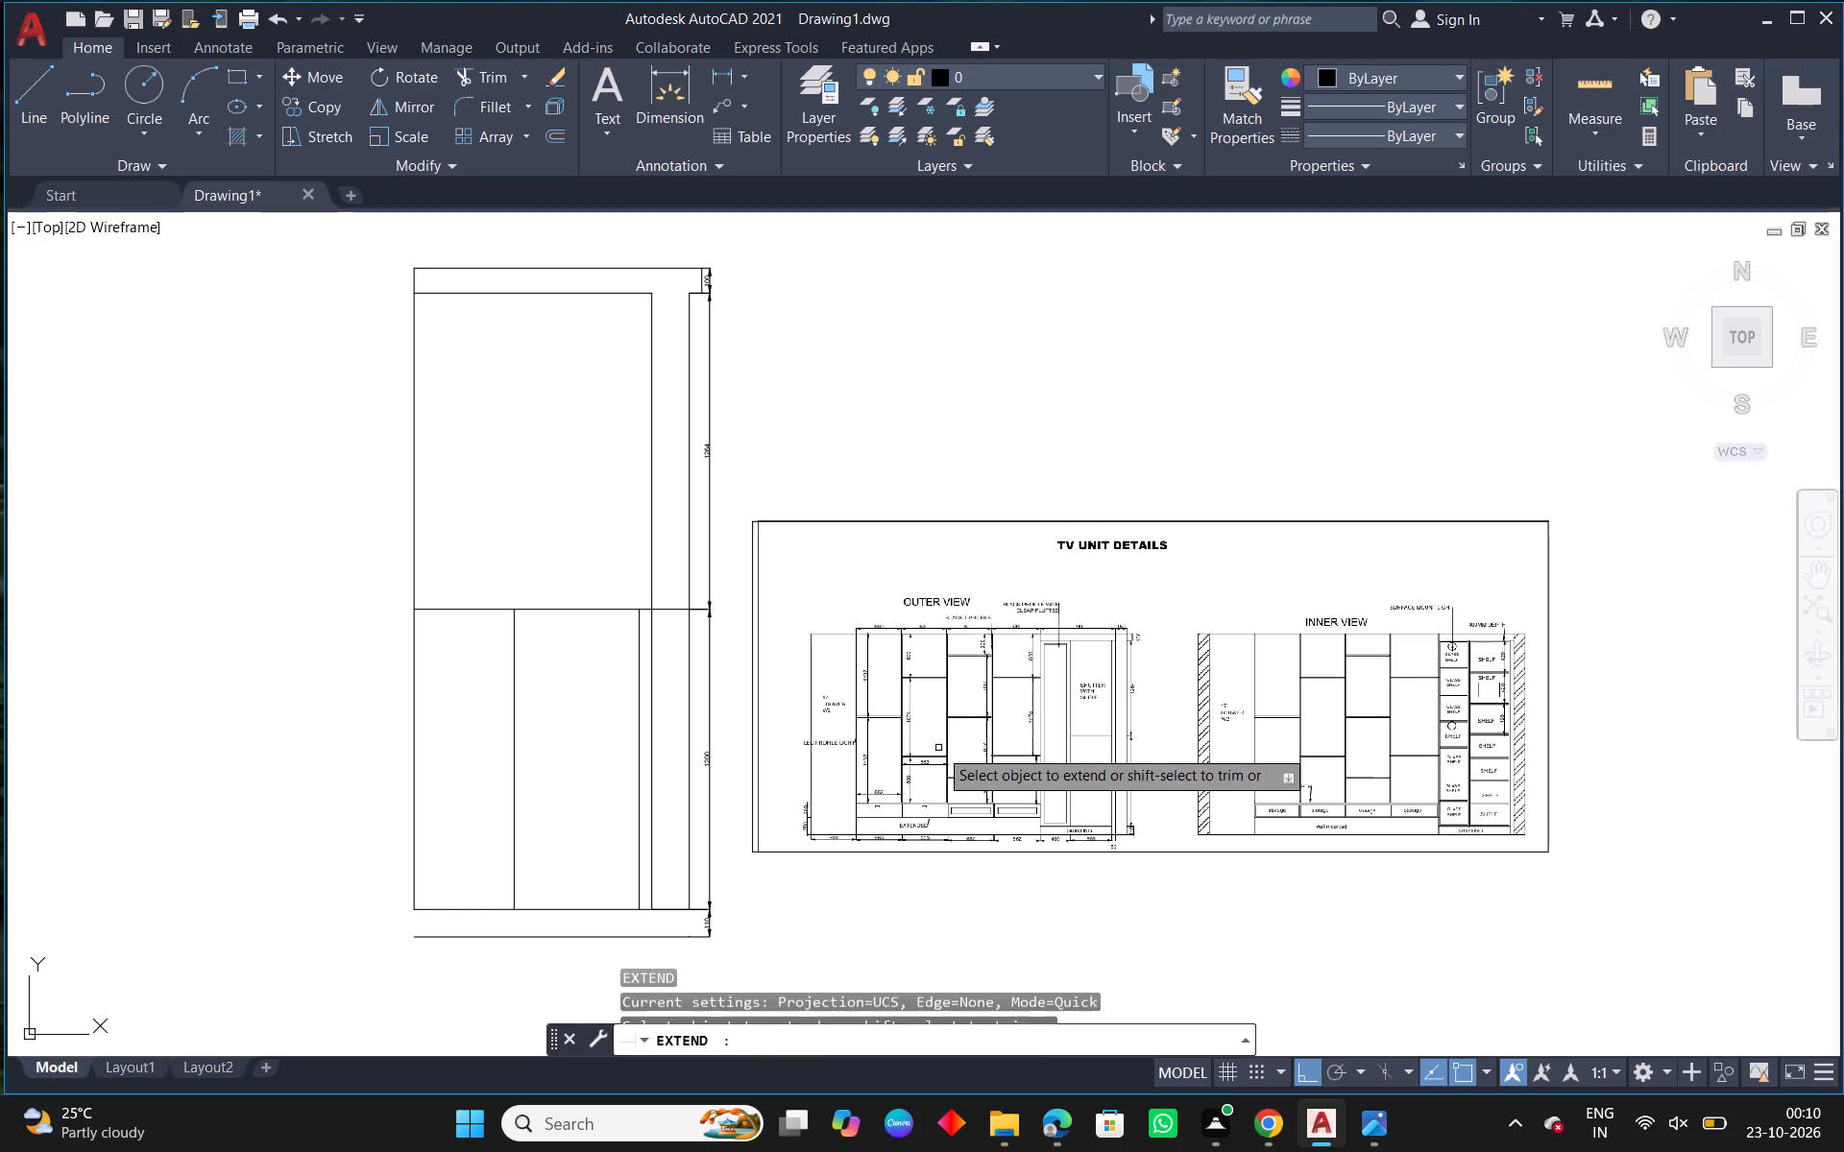
click(639, 623)
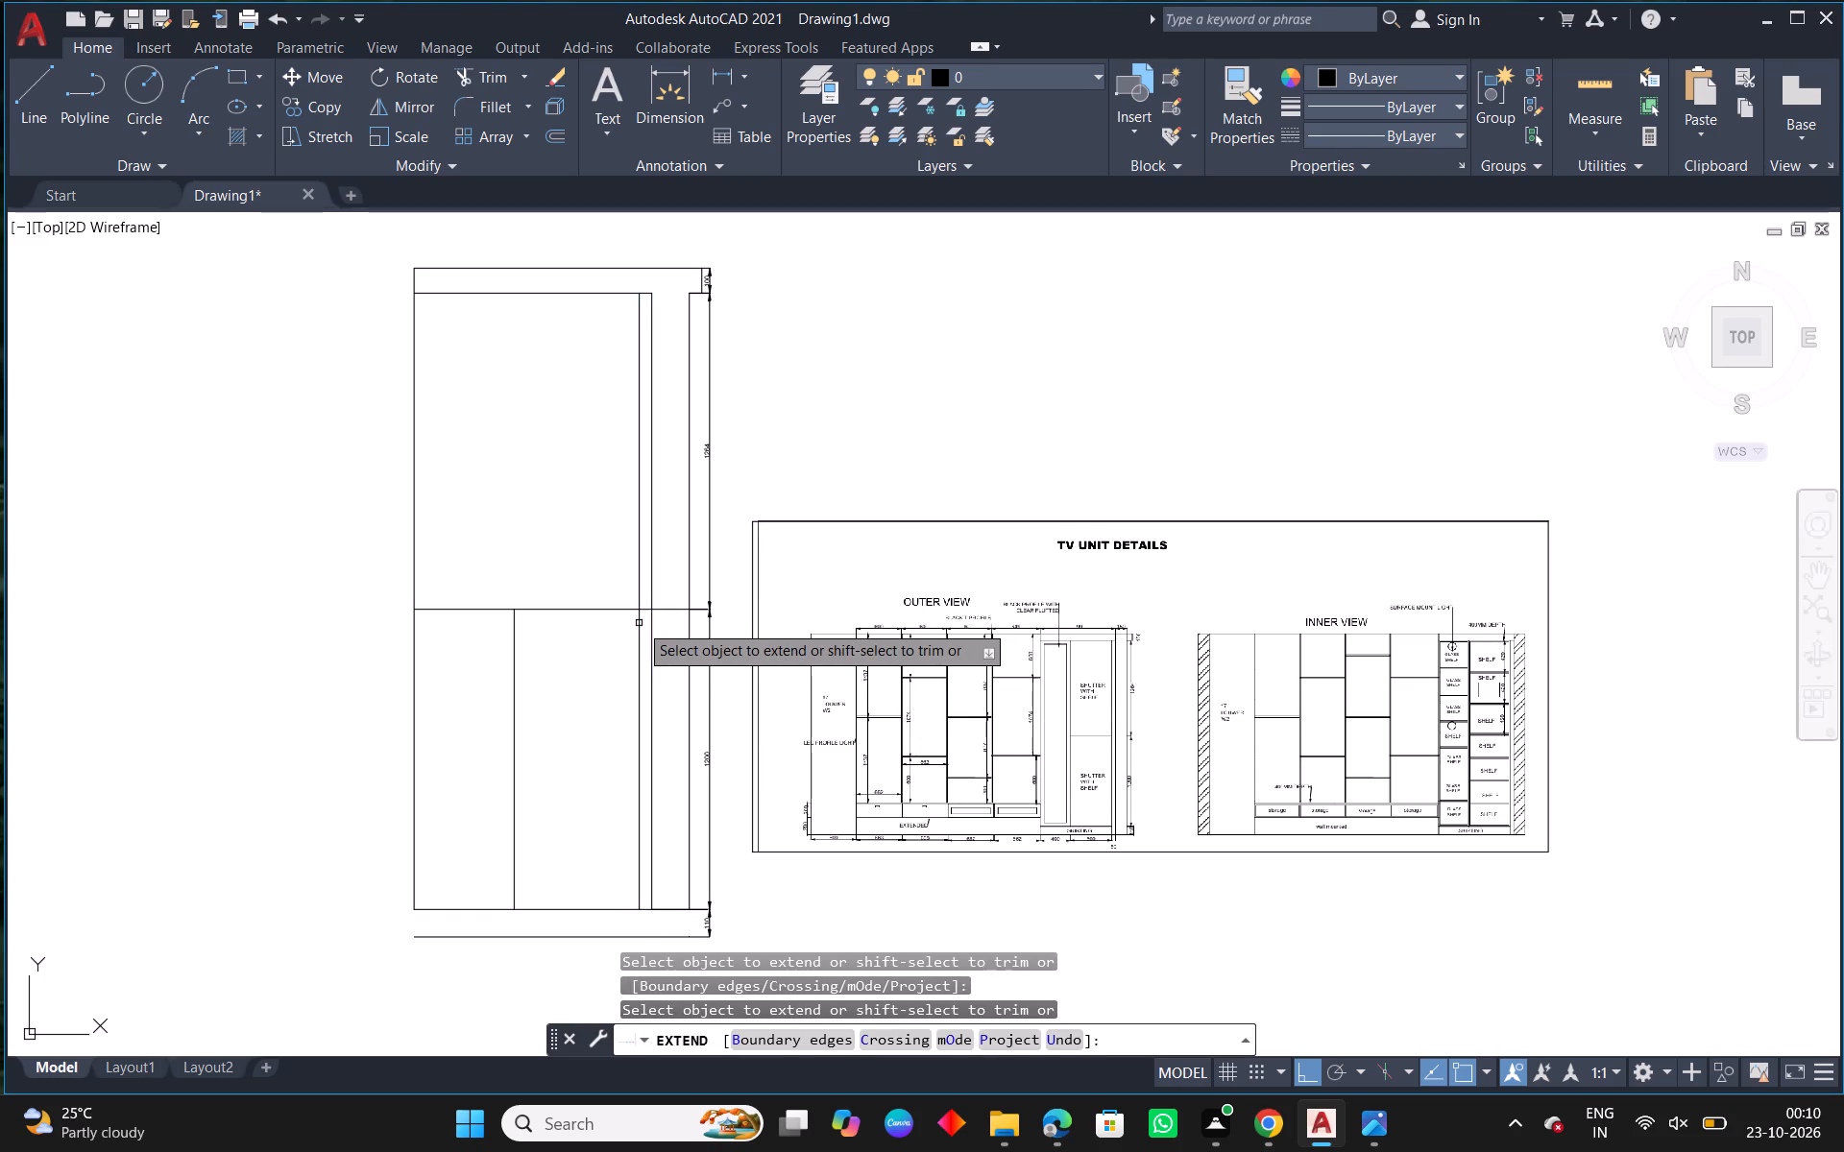
key(Escape)
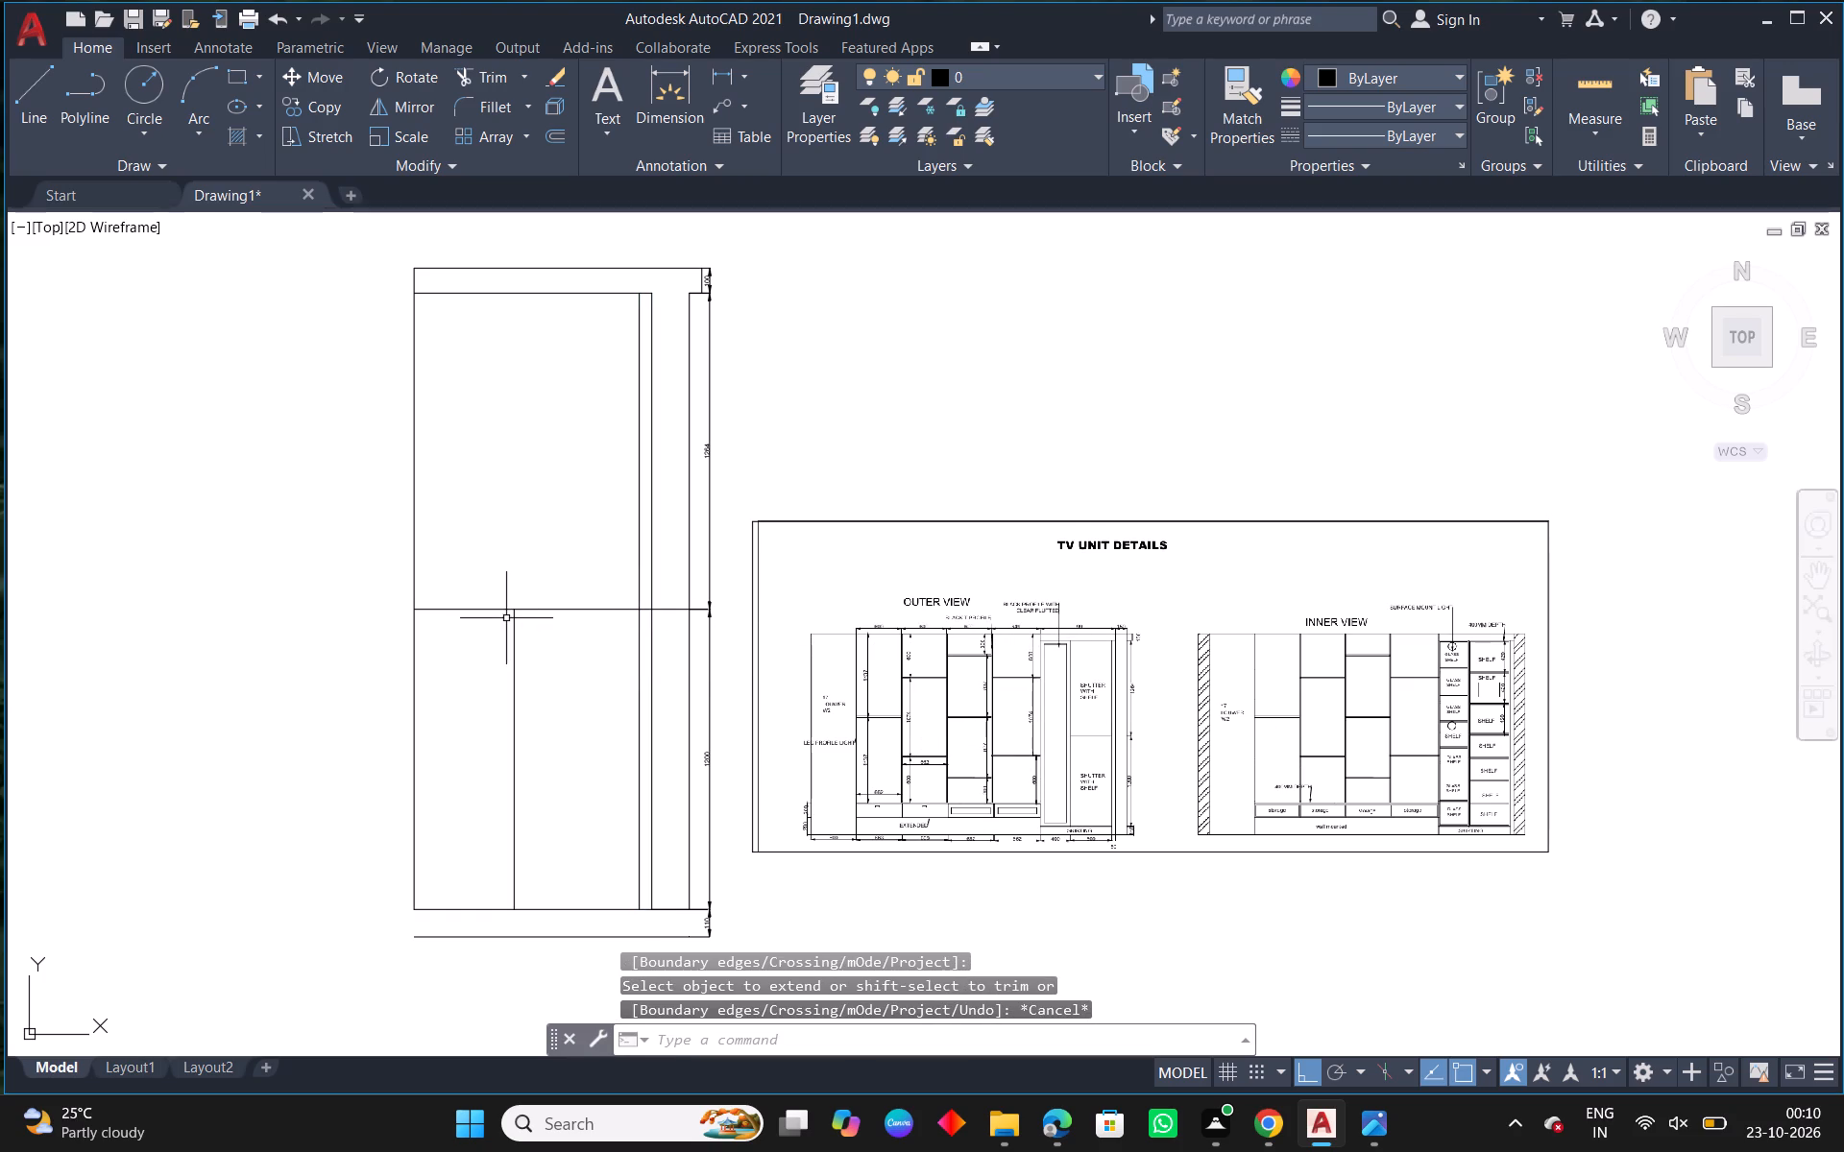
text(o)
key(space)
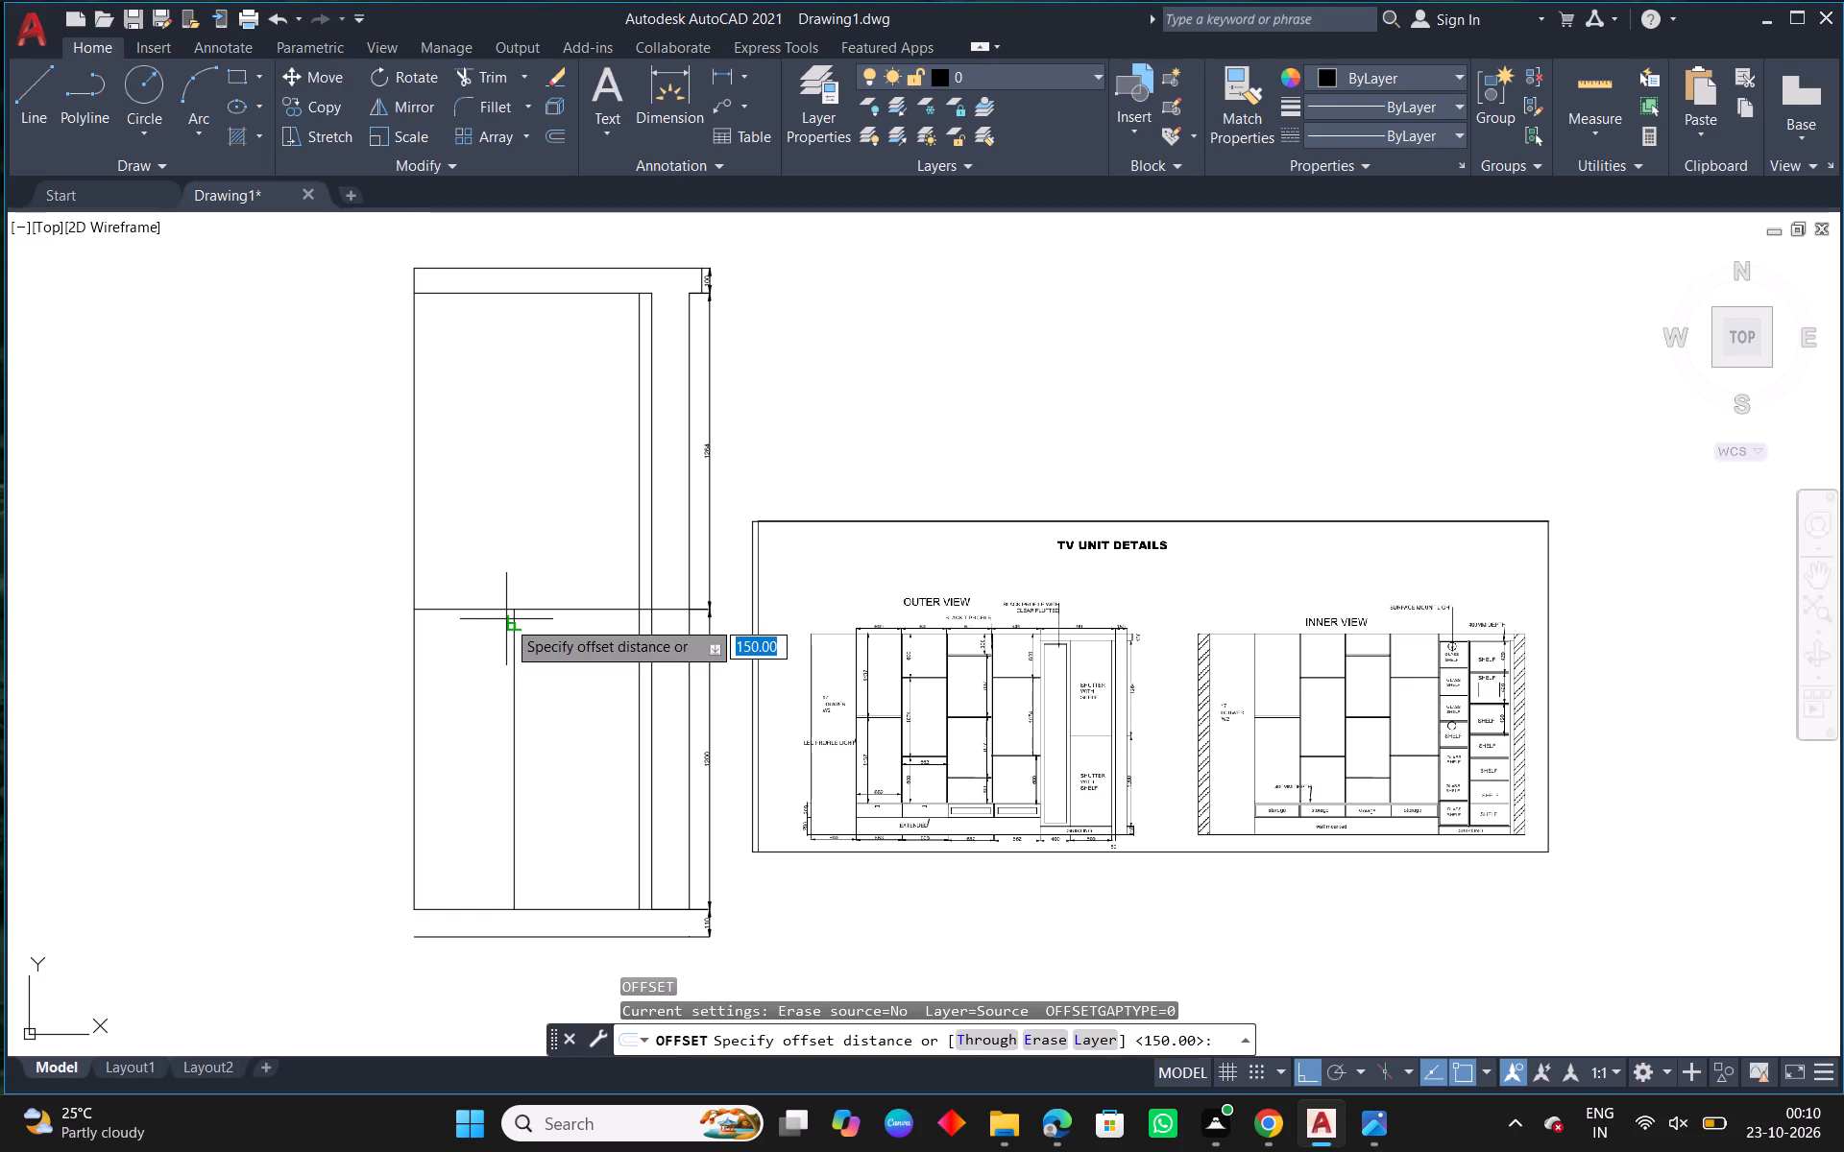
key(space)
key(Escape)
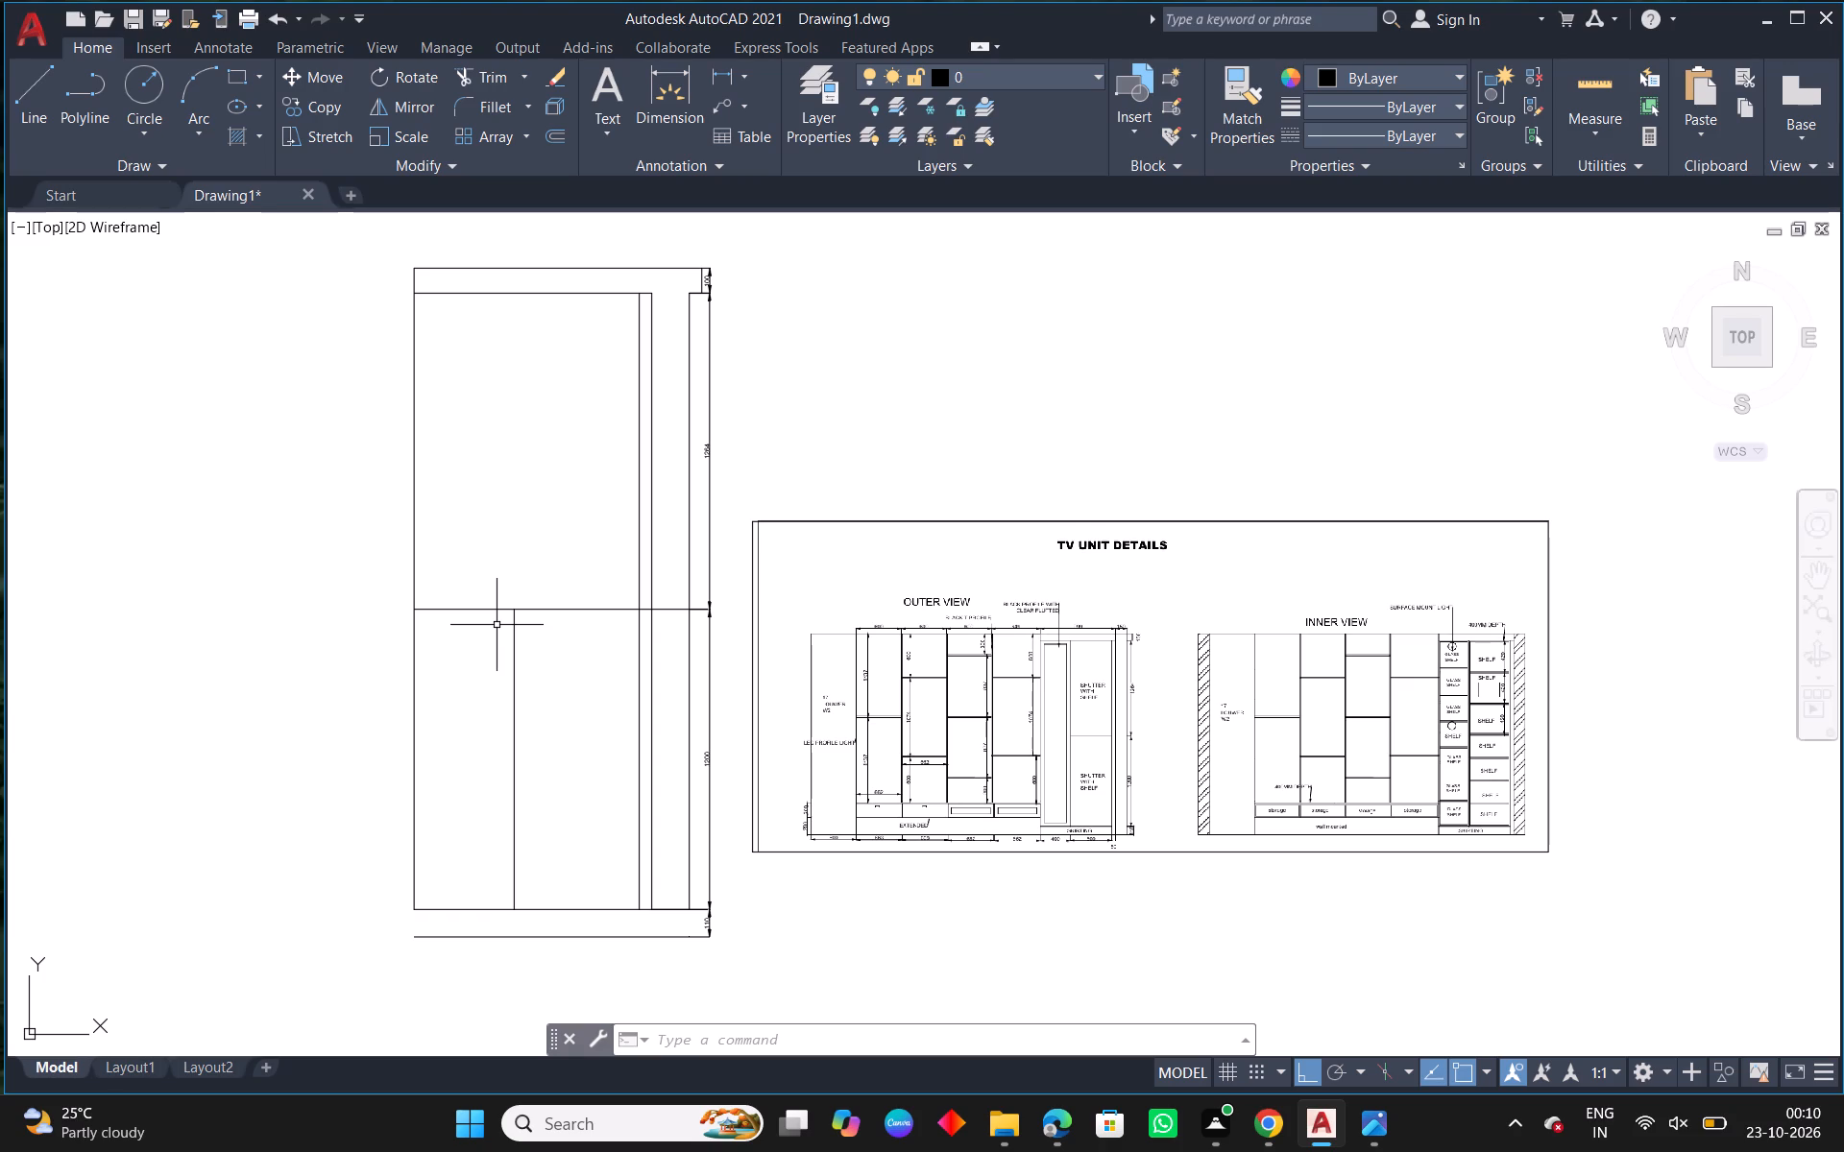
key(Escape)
Offset the cabinet's left edge and the lower vertical divider by 50 toward each other to form the glass door's side frames.
middle_drag(650, 580, 767, 516)
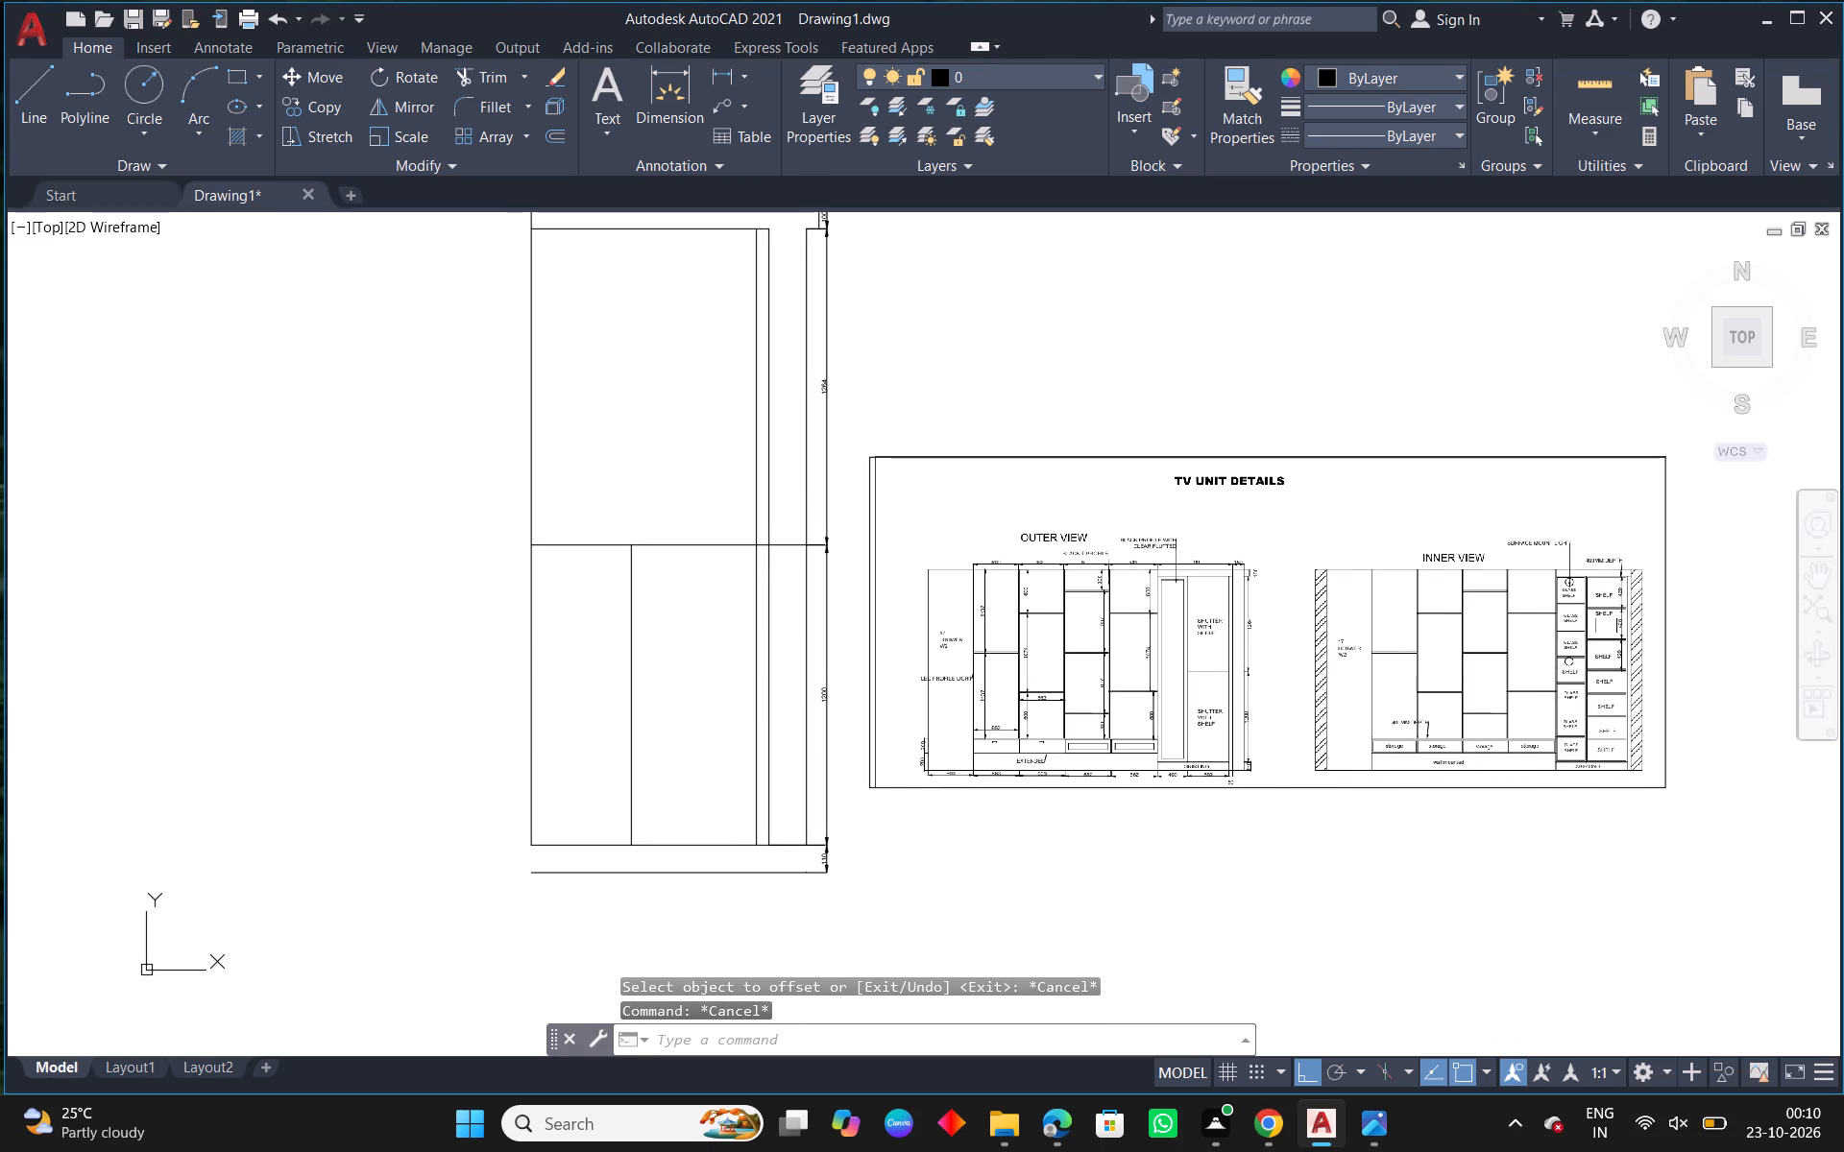
text(o 50)
key(Return)
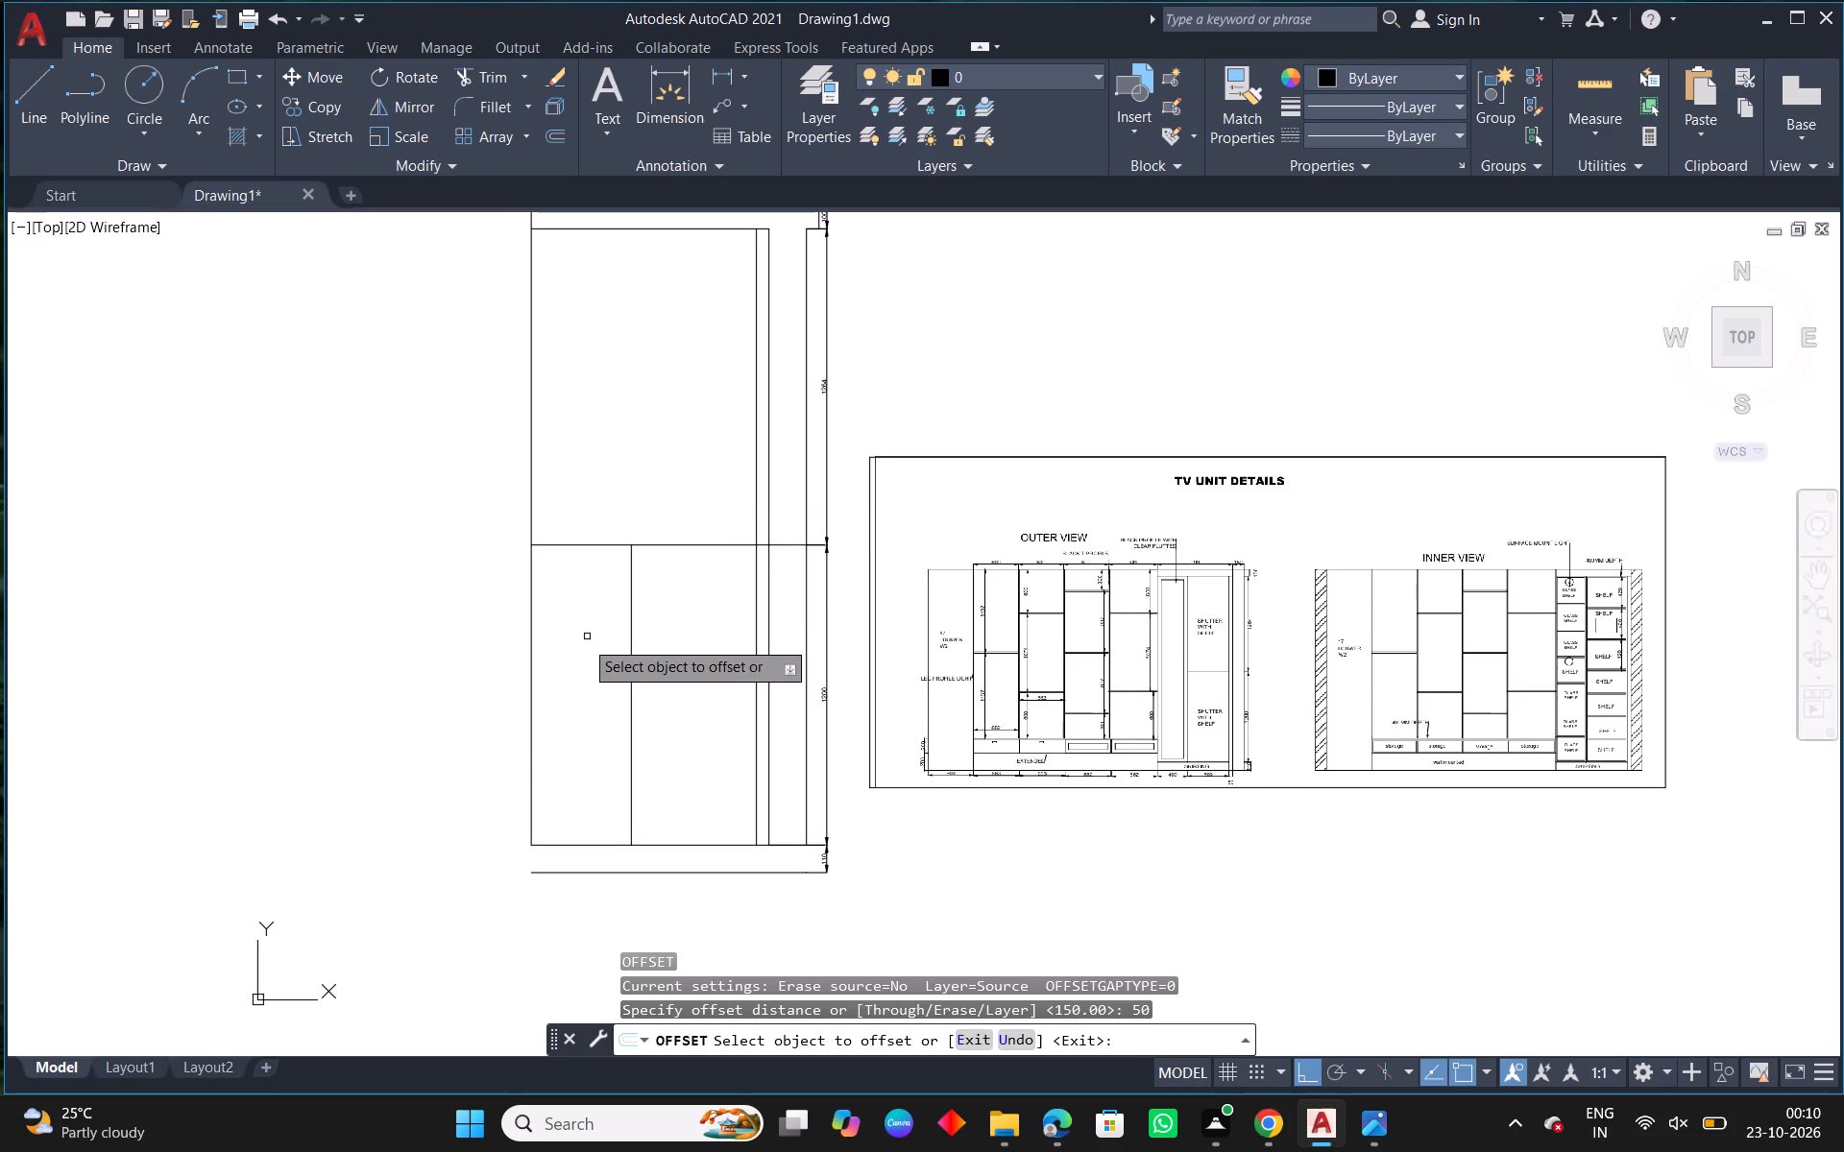
scroll(1150, 789, up, 2)
scroll(1042, 766, down, 1)
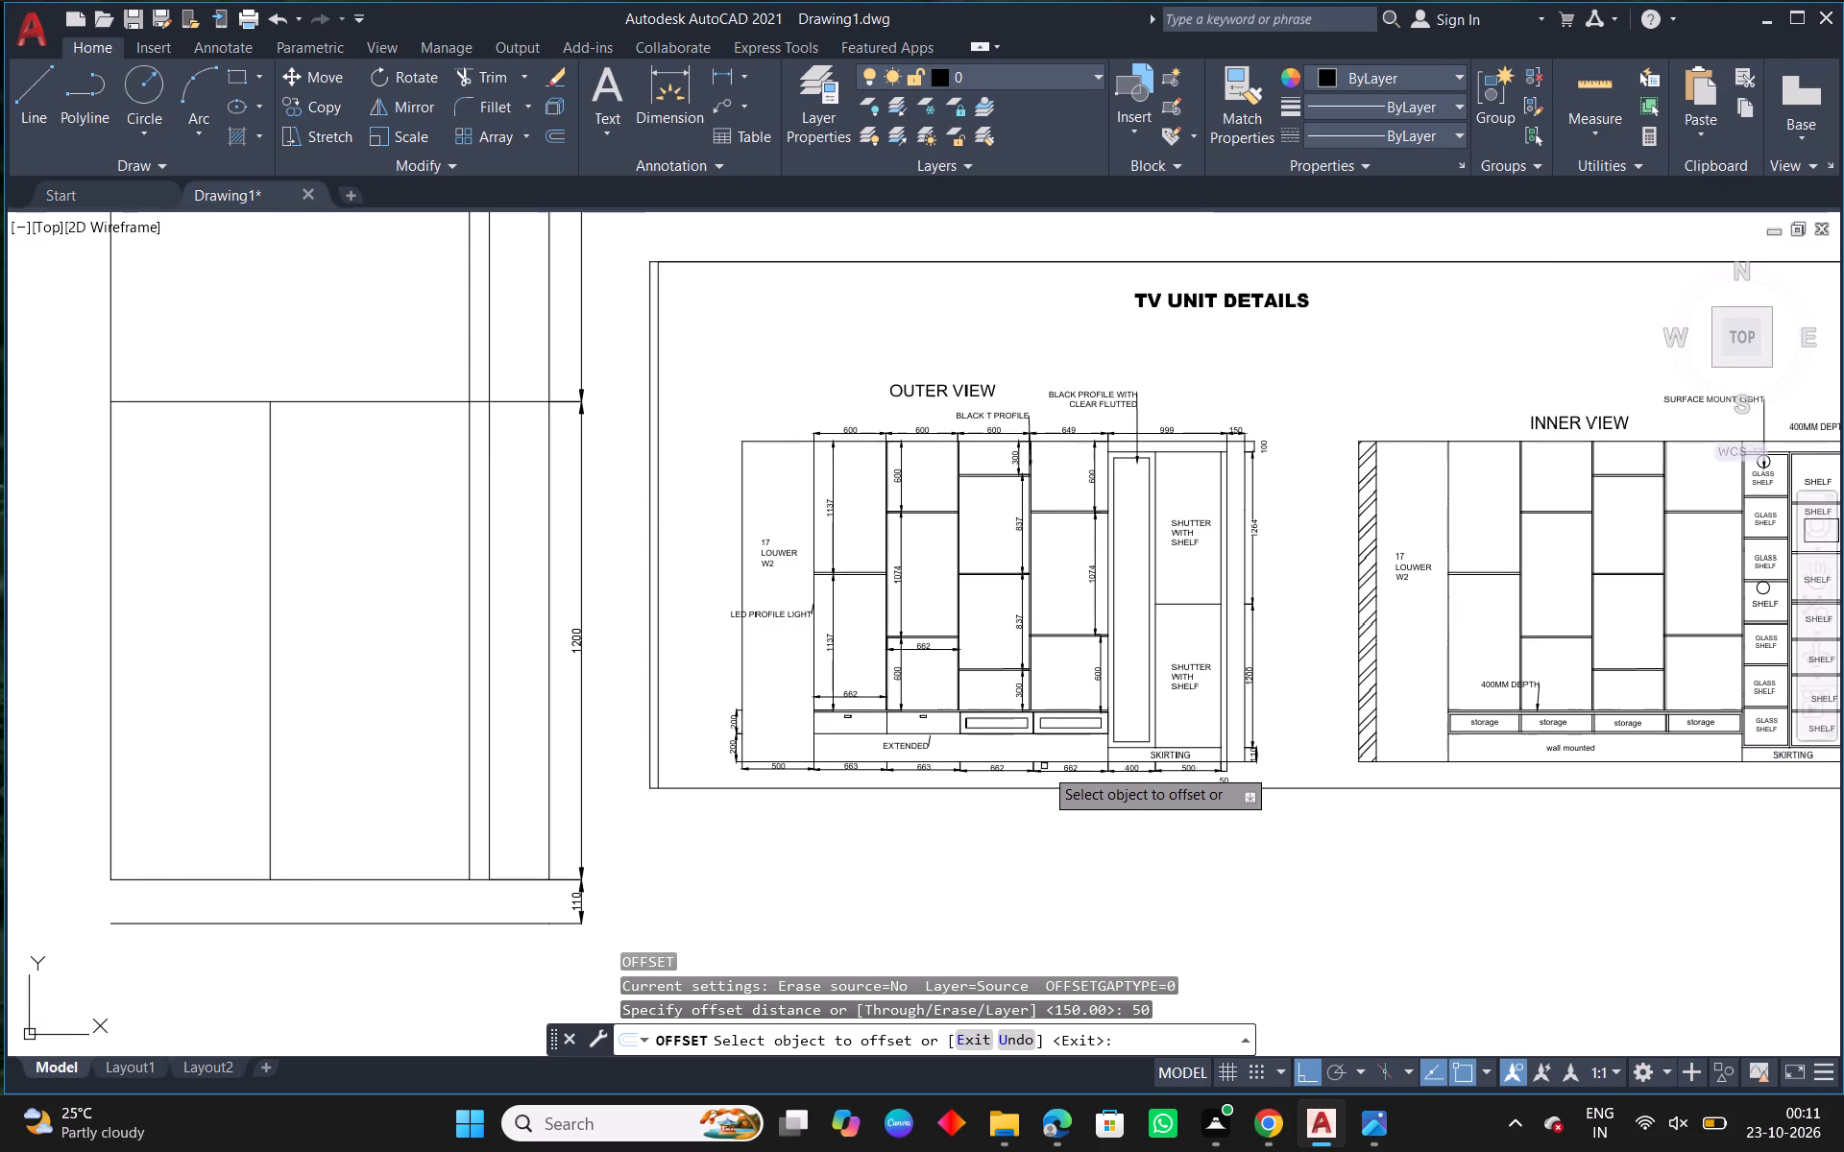
middle_drag(953, 718, 1226, 699)
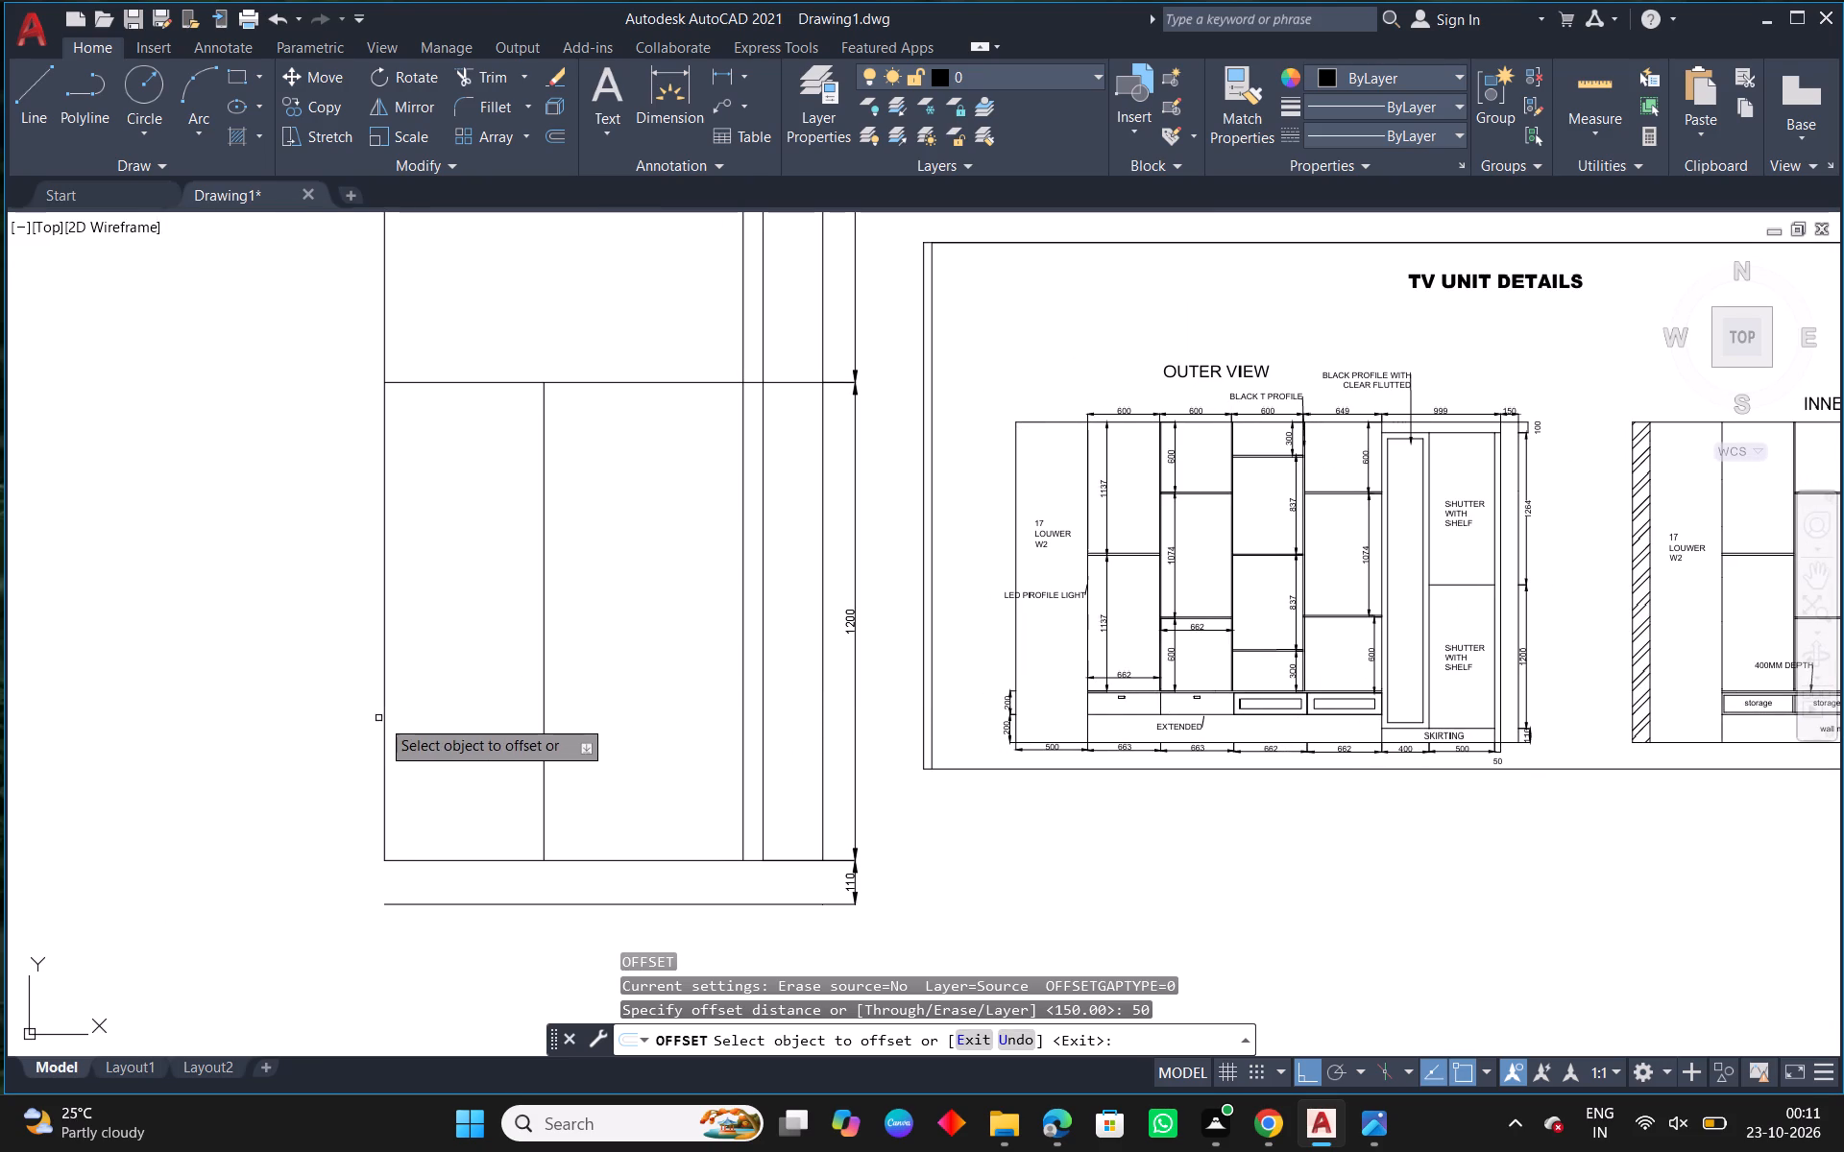
click(384, 718)
click(438, 706)
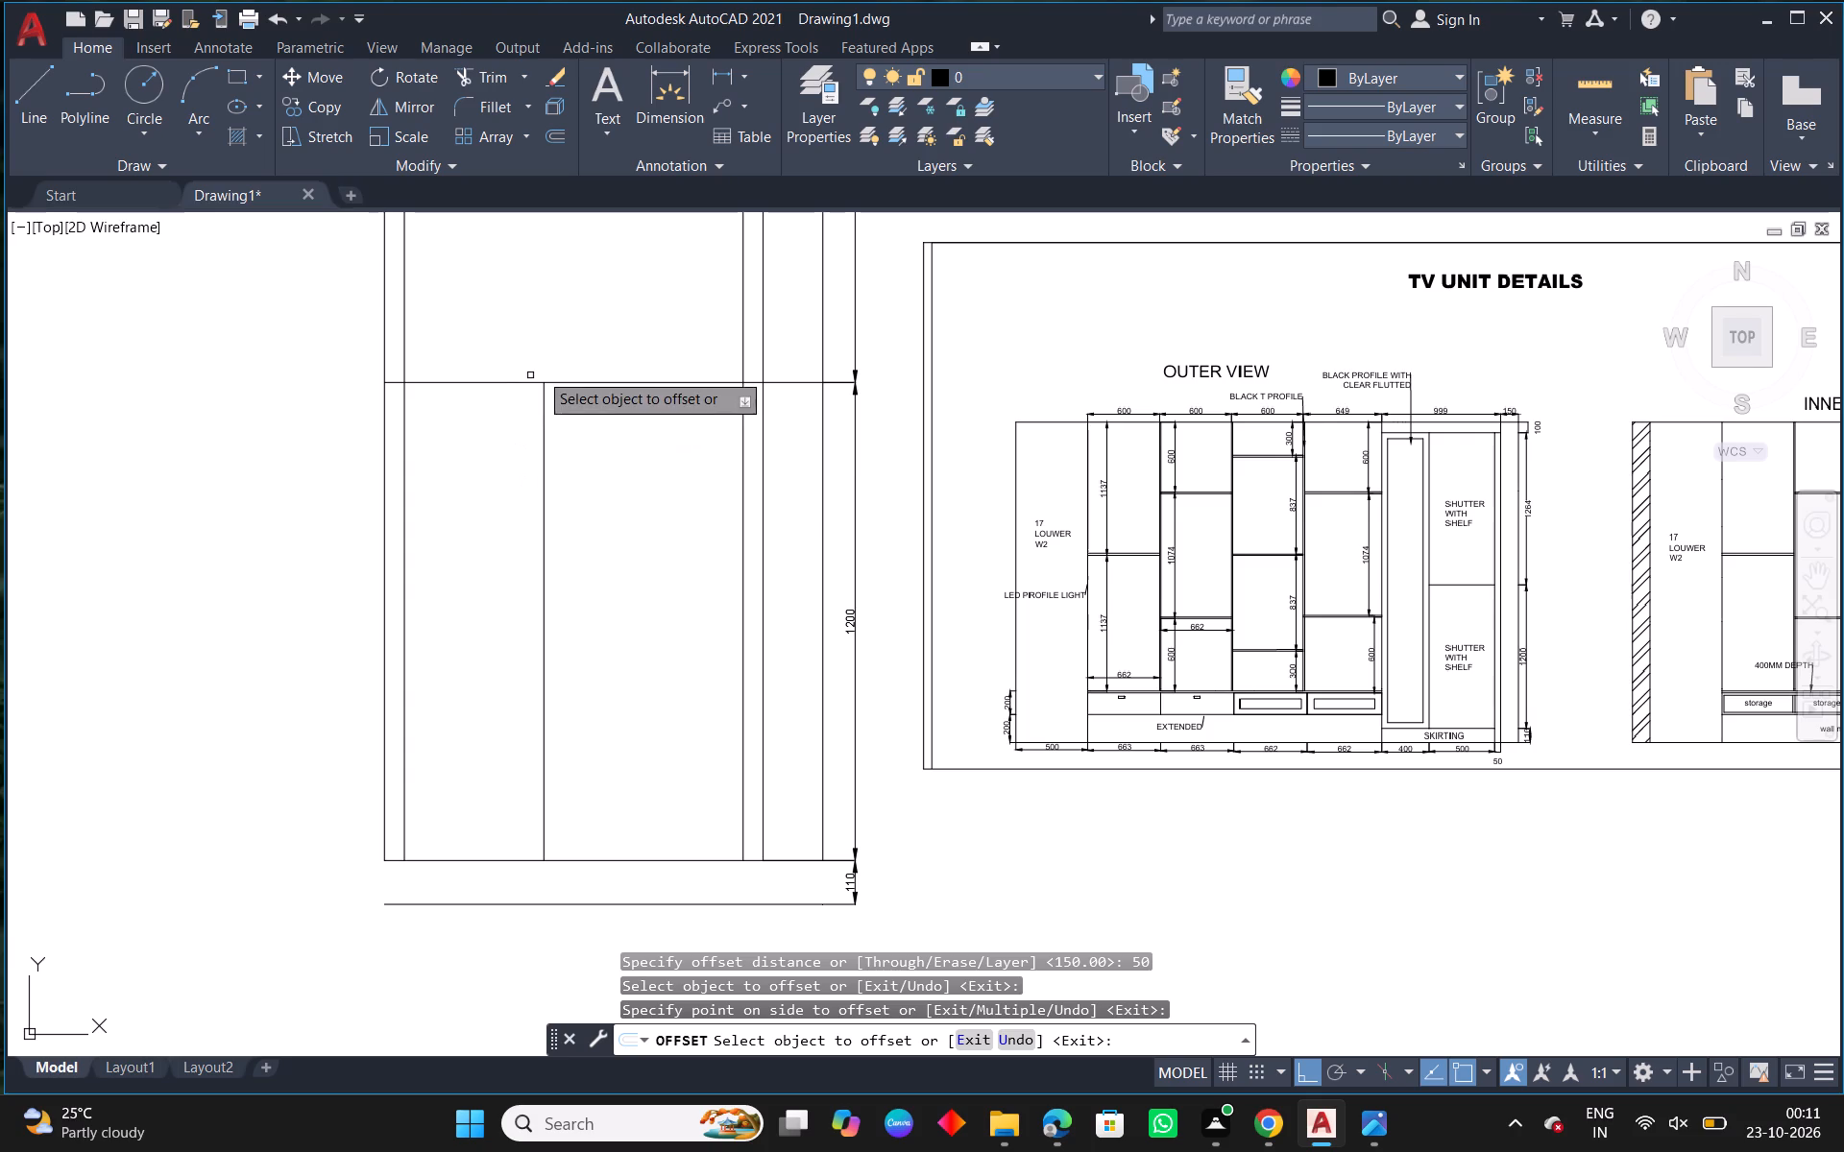
scroll(643, 478, down, 1)
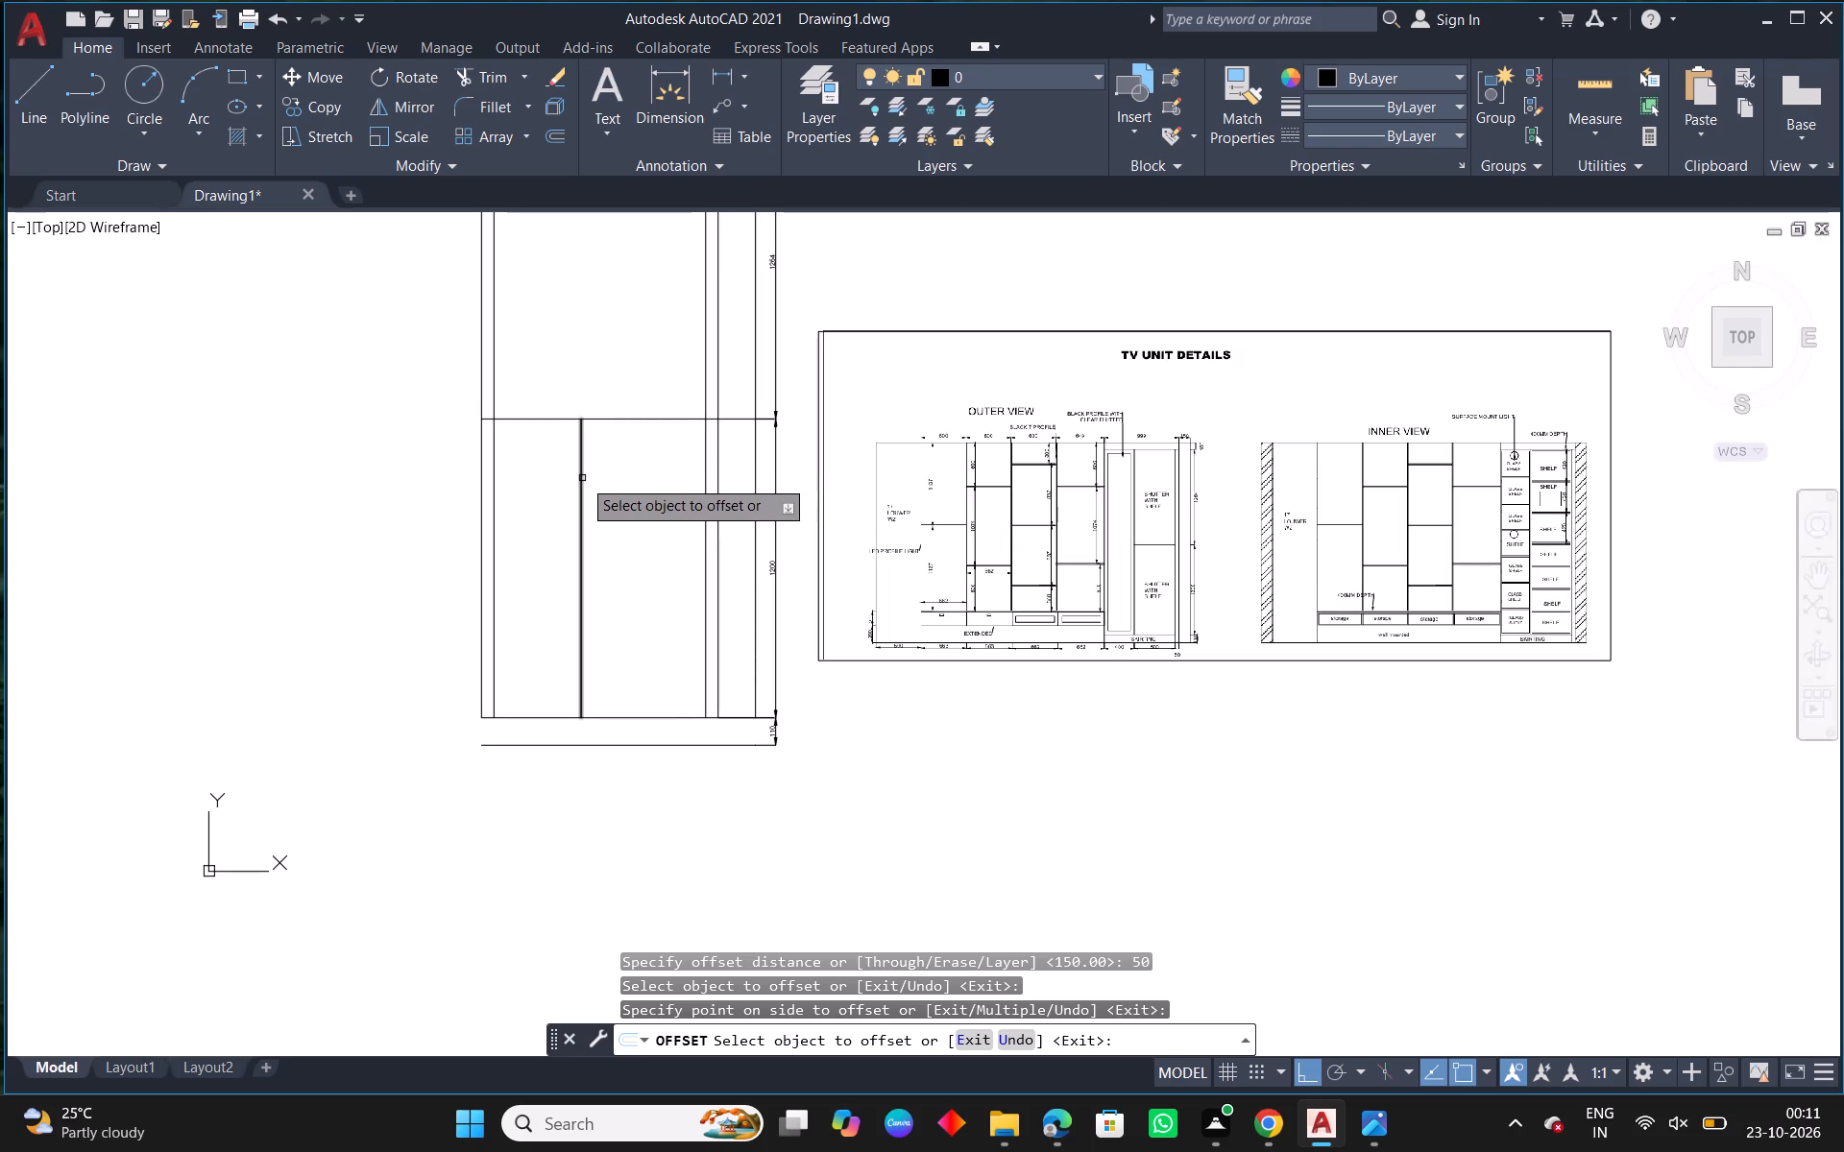
click(582, 478)
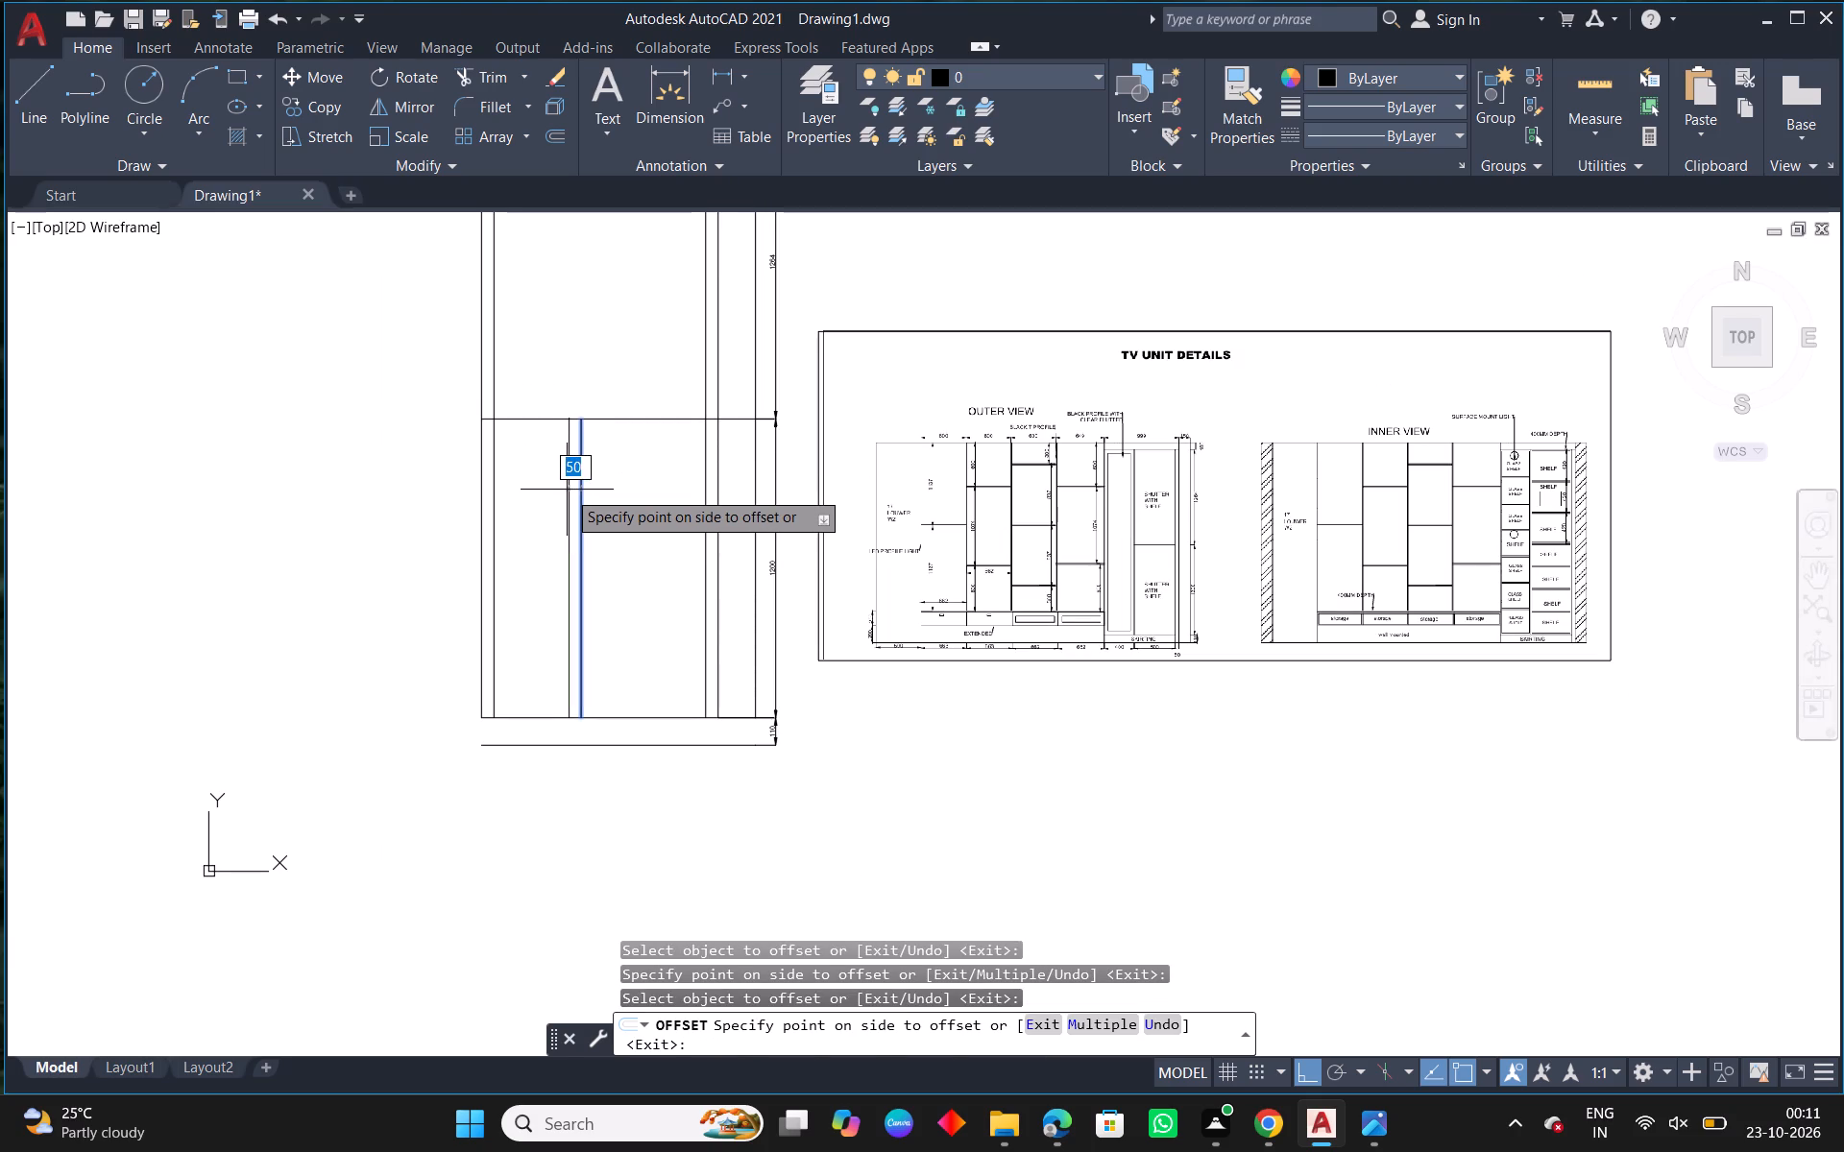
click(567, 490)
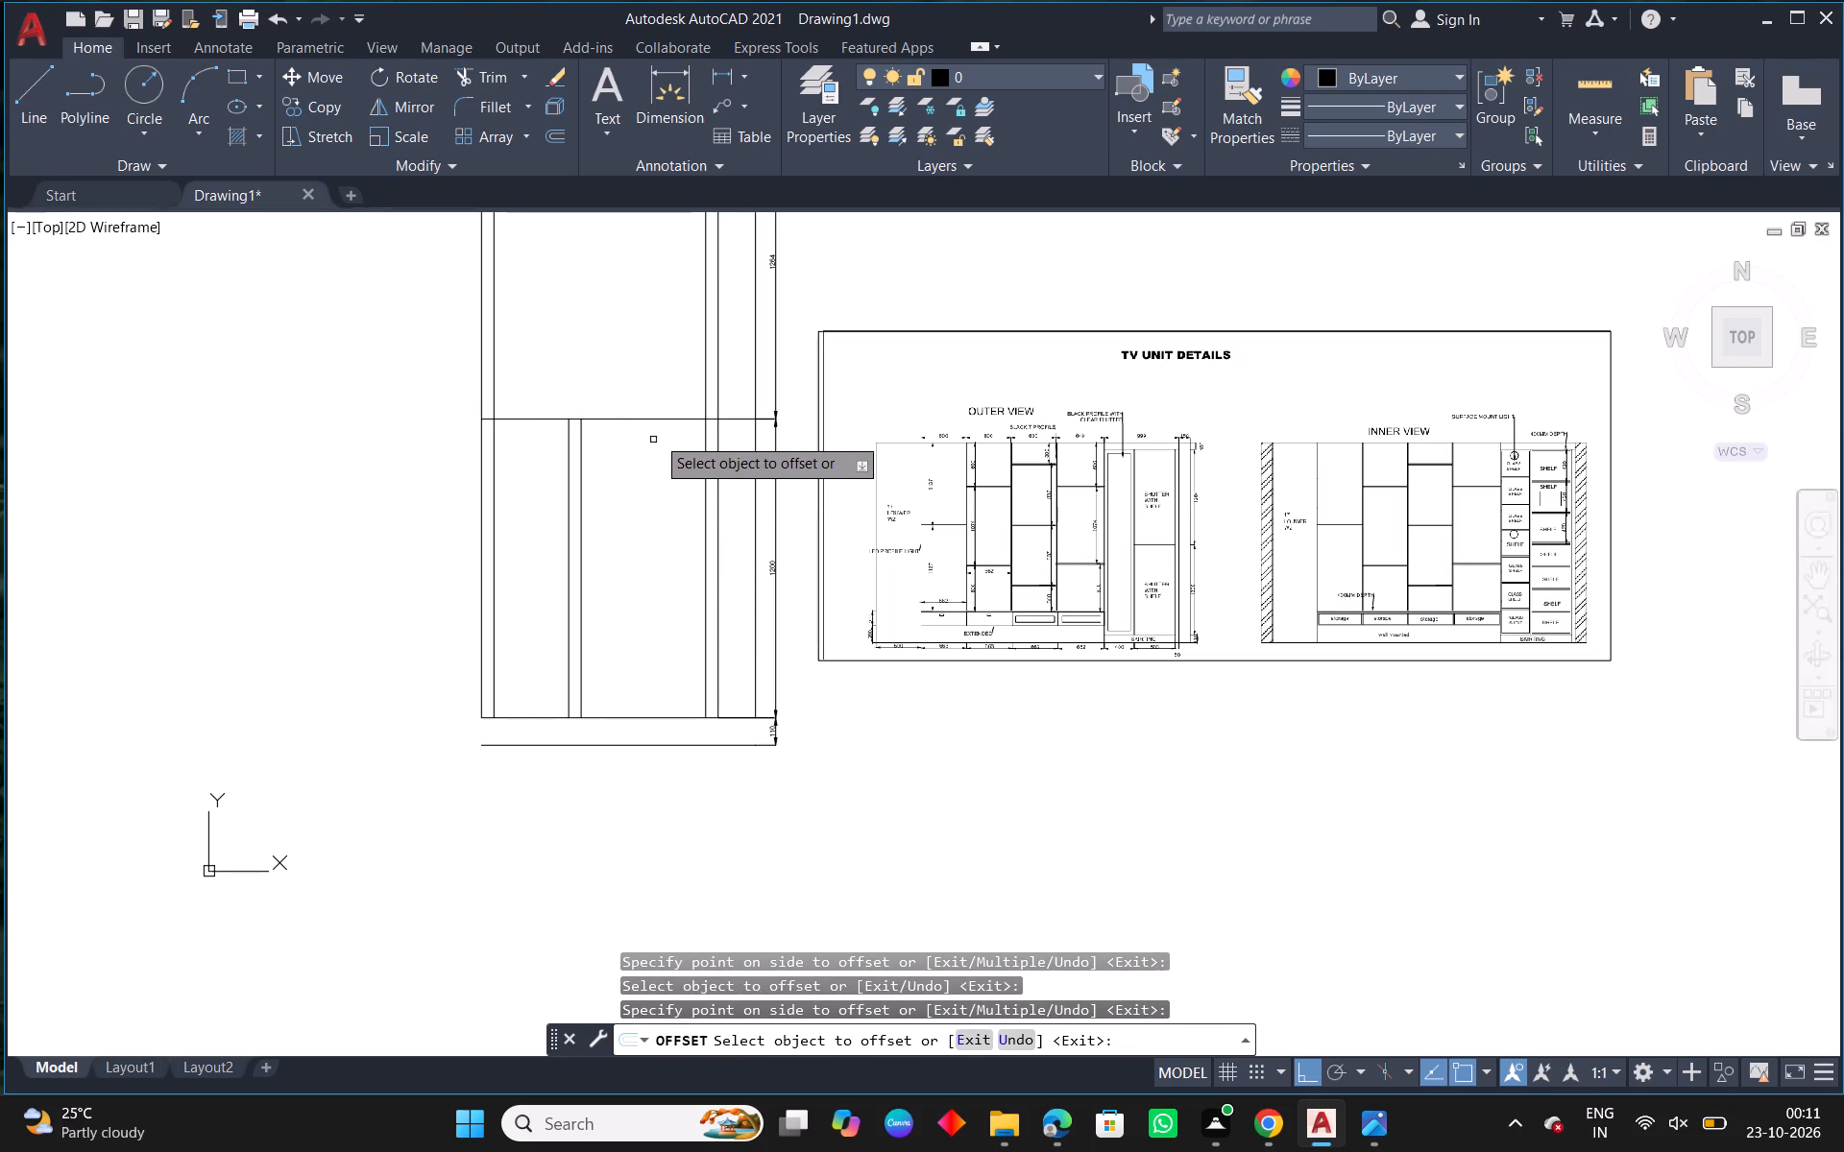
key(Escape)
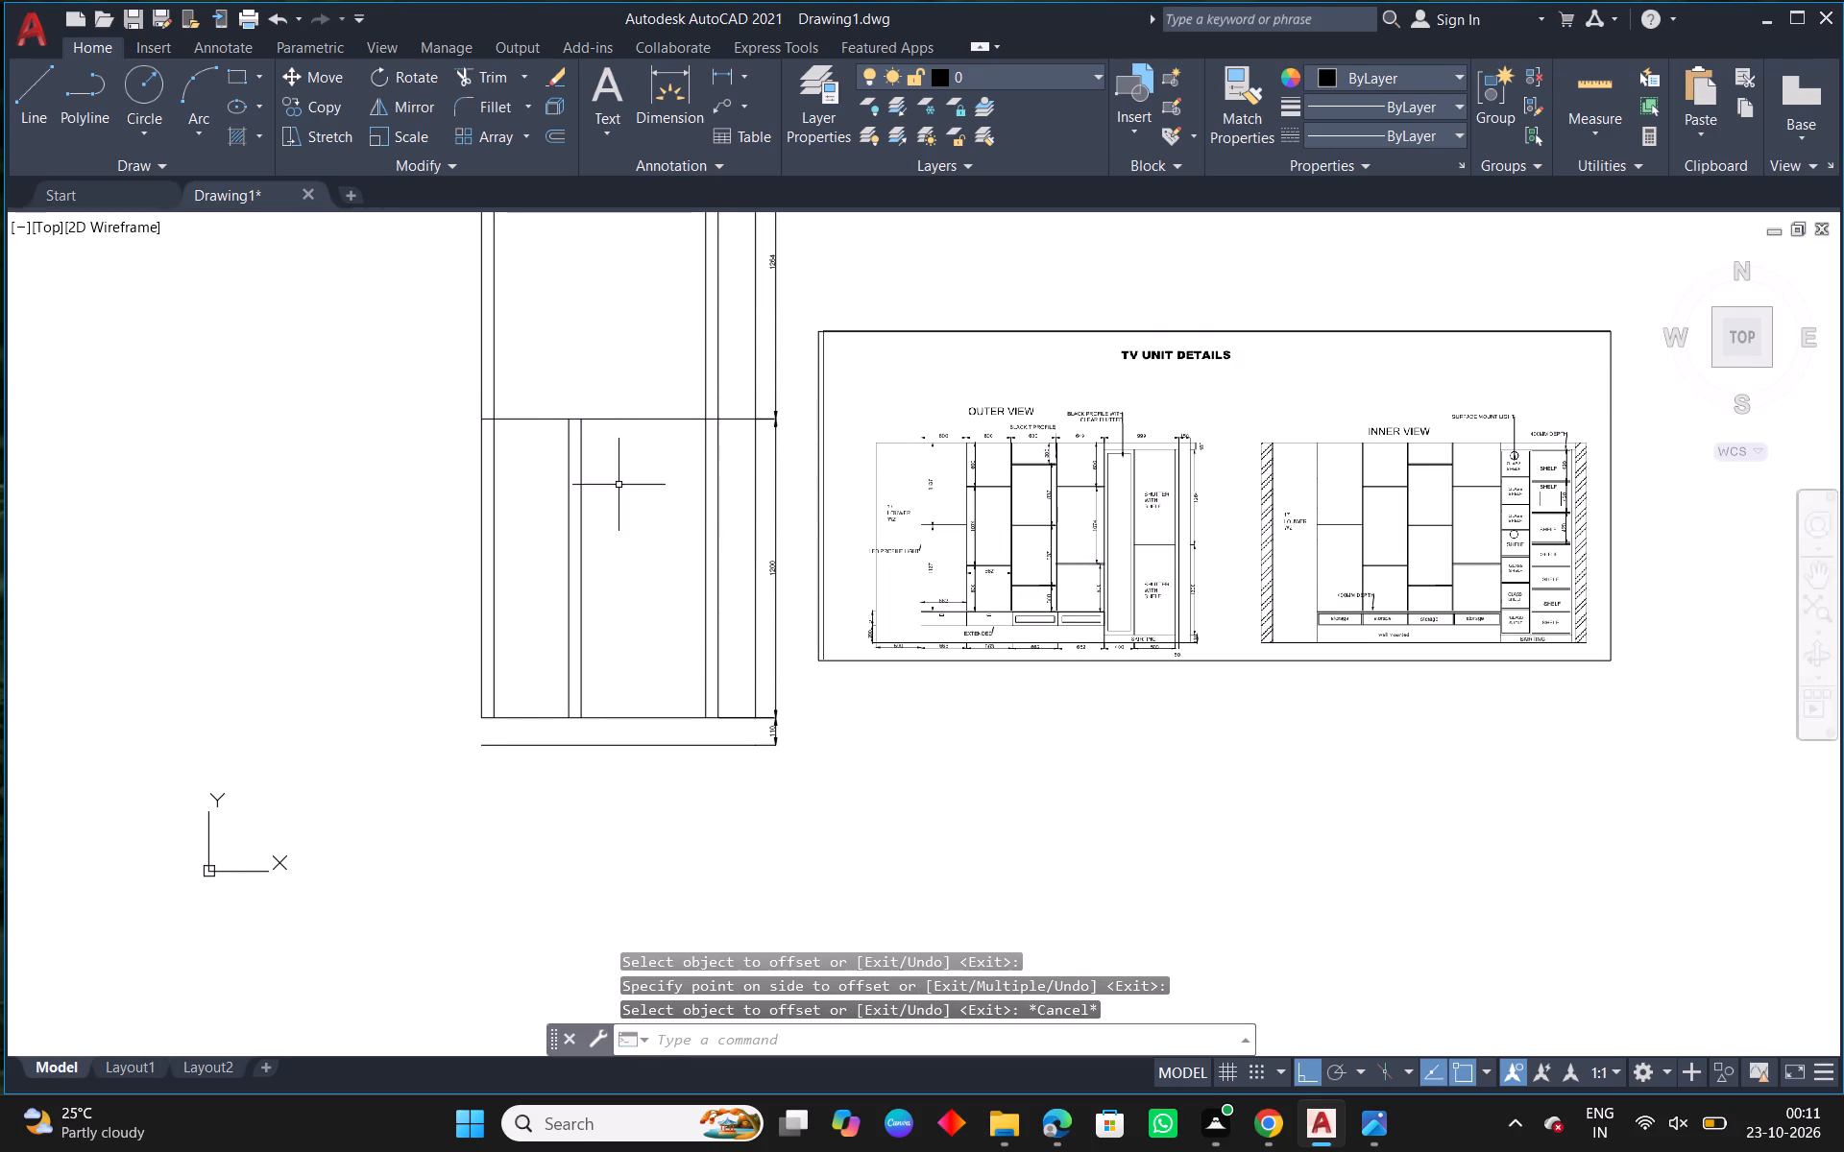
Offset the horizontal line beneath the top band 50 downward for the glass door's top frame.
middle_drag(620, 495, 712, 645)
scroll(701, 635, down, 1)
scroll(701, 442, up, 1)
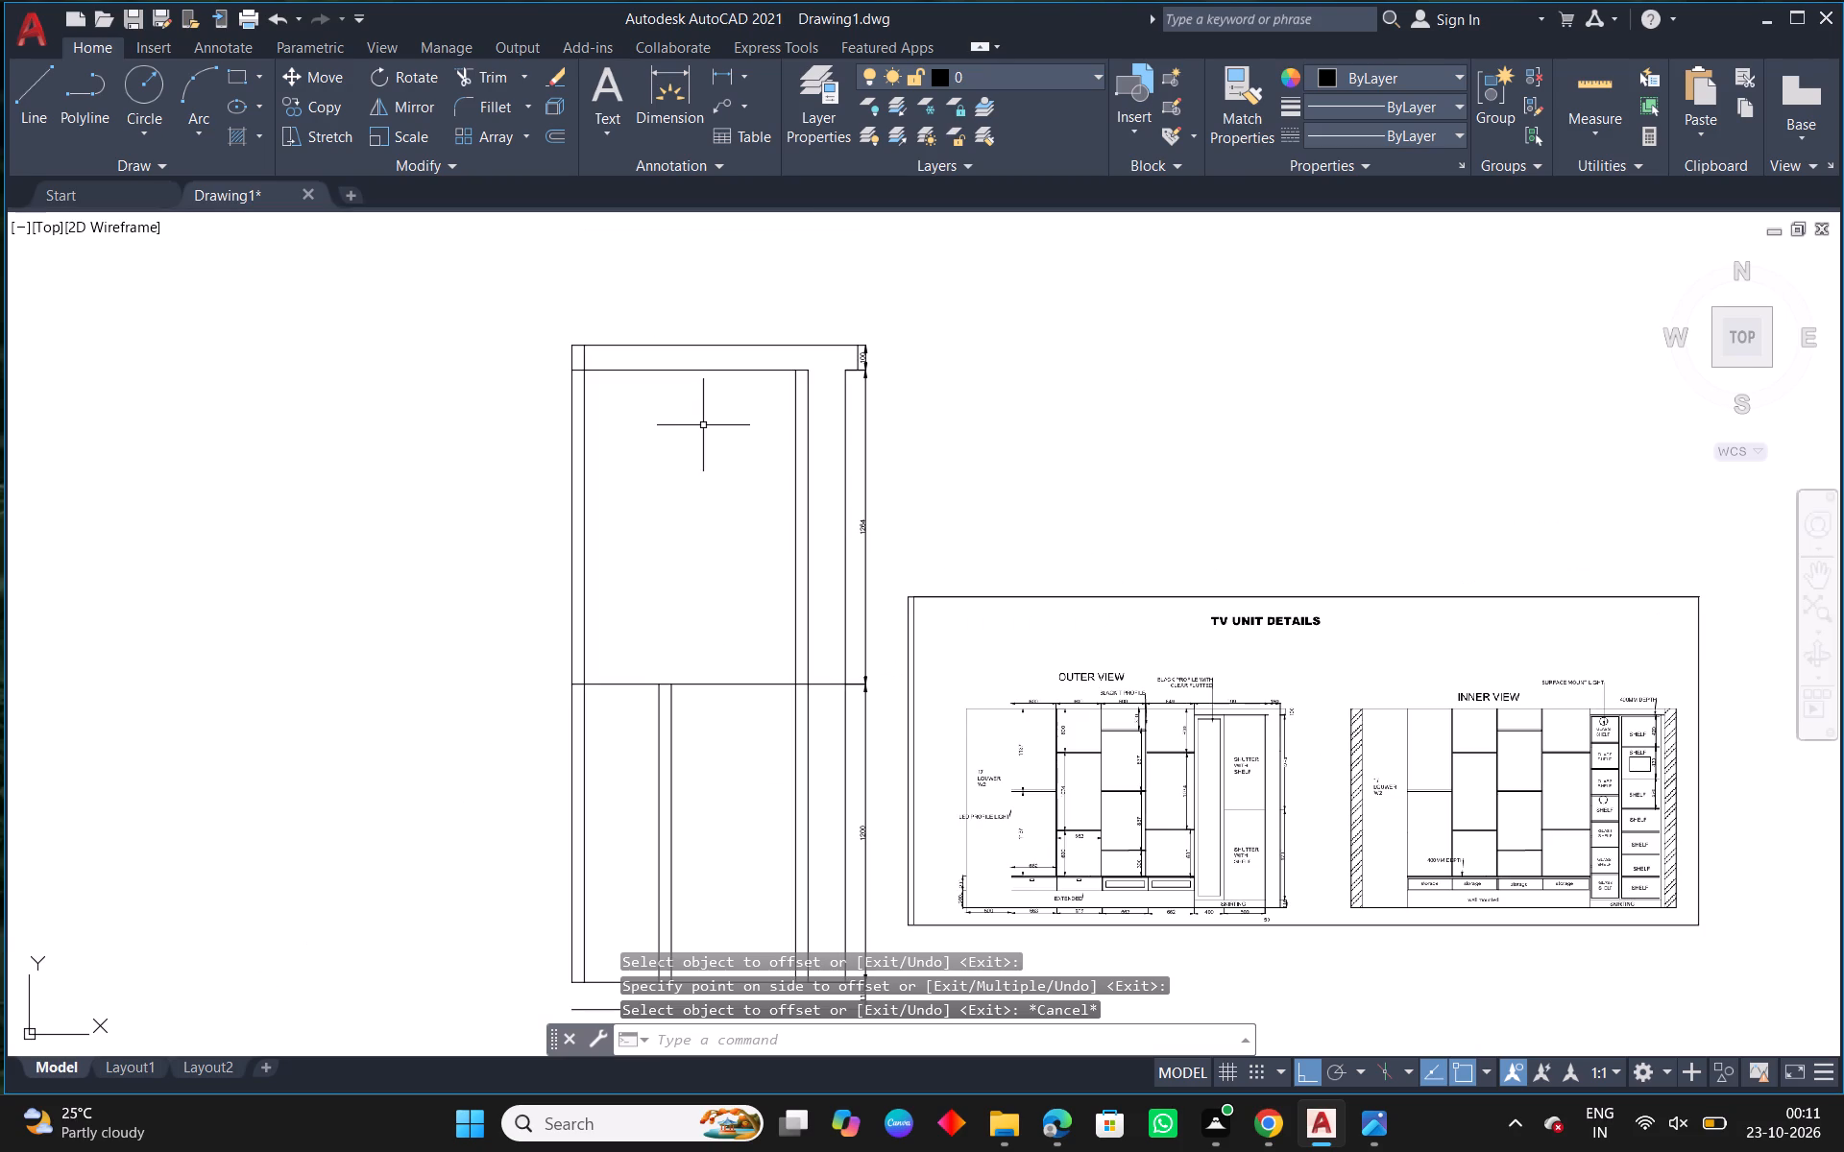
text(o)
key(space)
key(space)
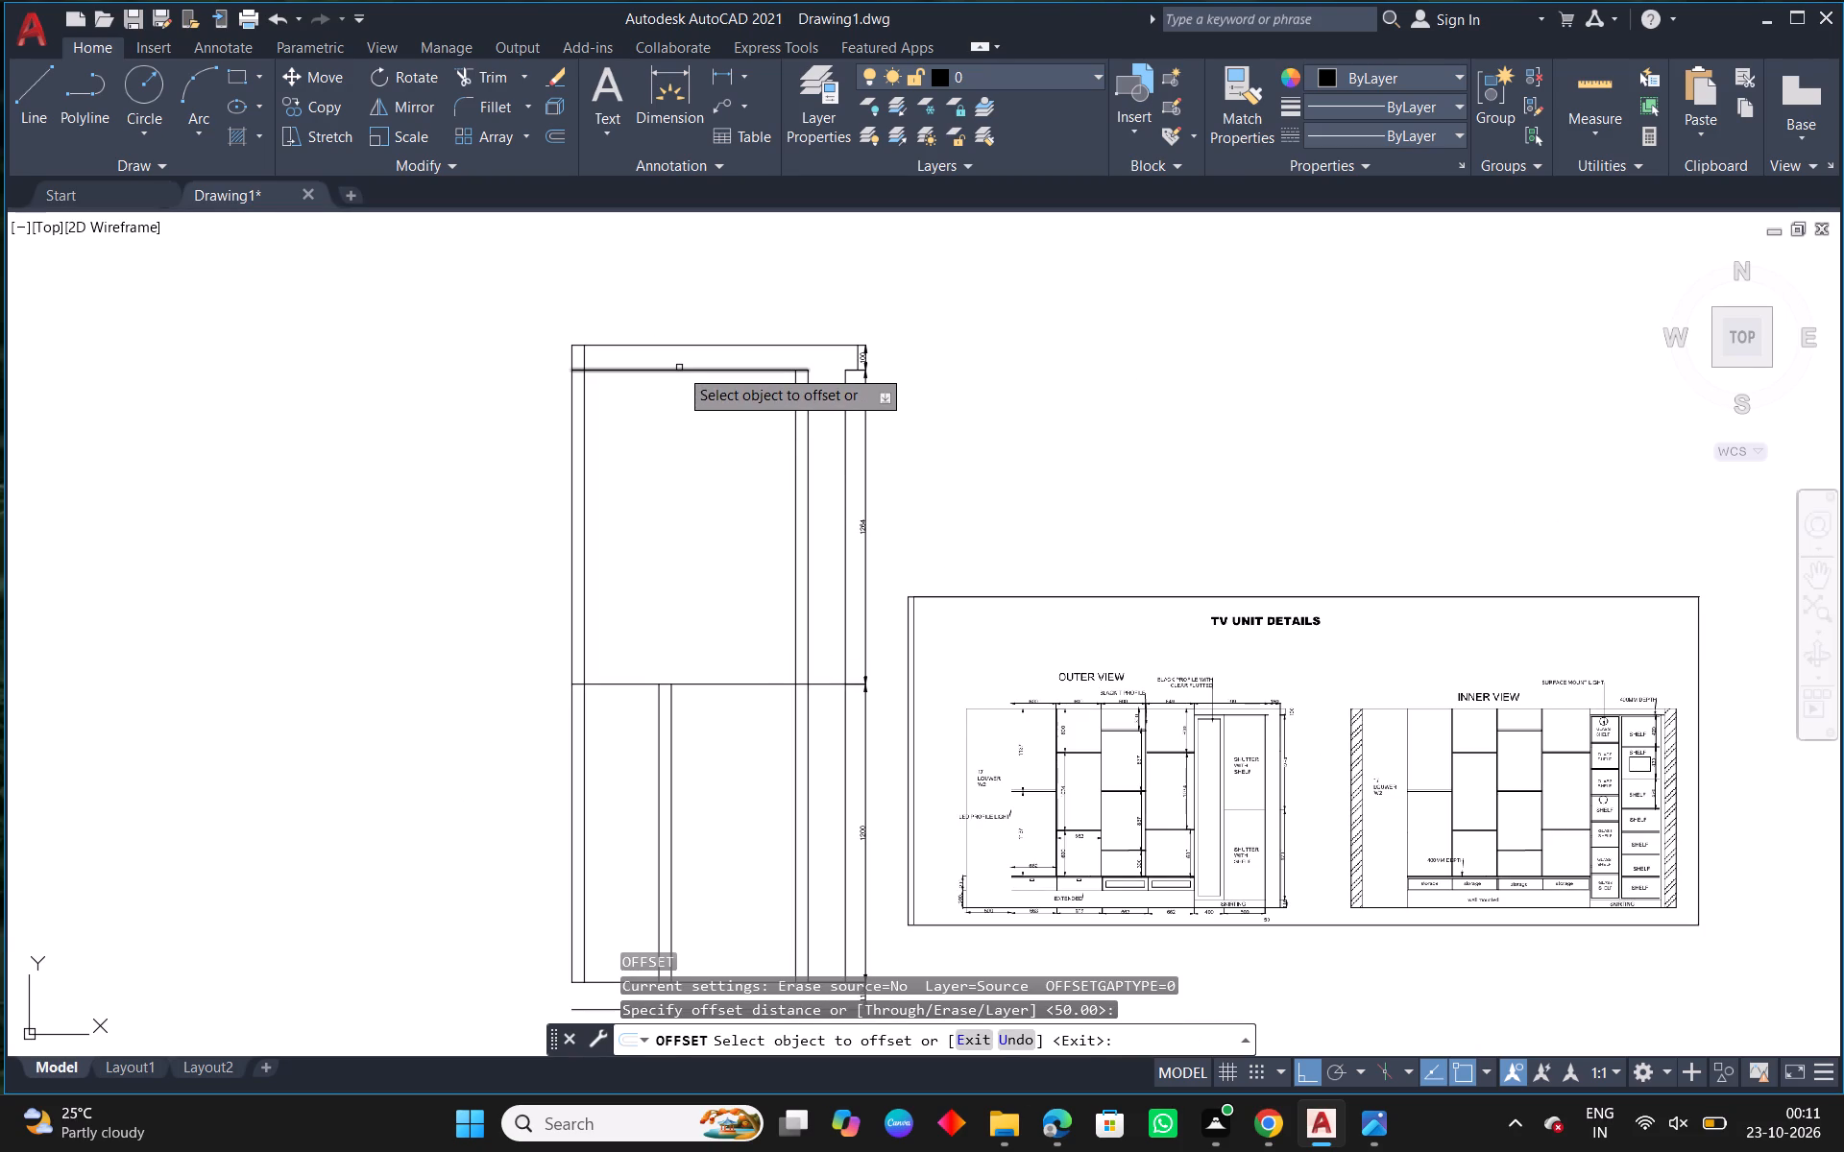
click(679, 368)
click(673, 426)
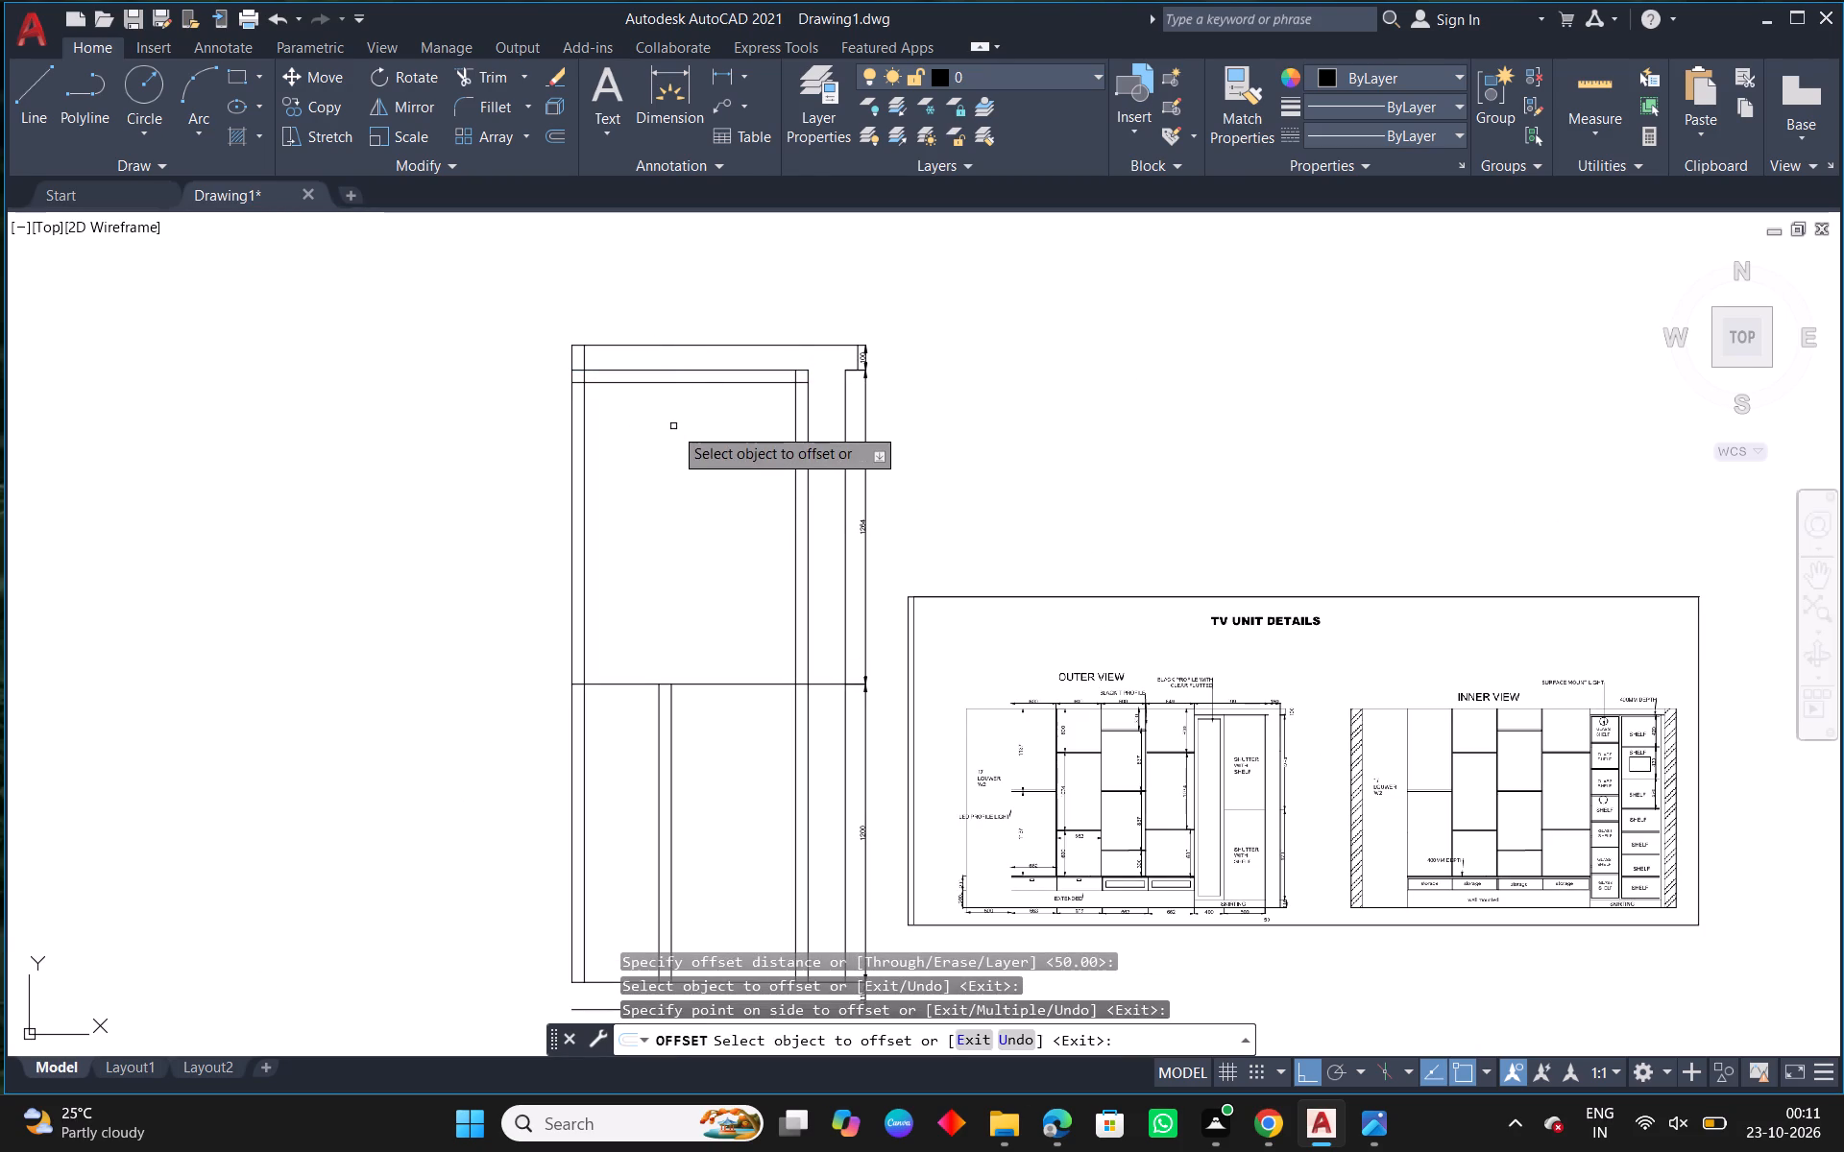
key(Escape)
Fillet the offset top line with the two inner vertical lines to form the glass door frame's square upper corners.
text(f)
key(space)
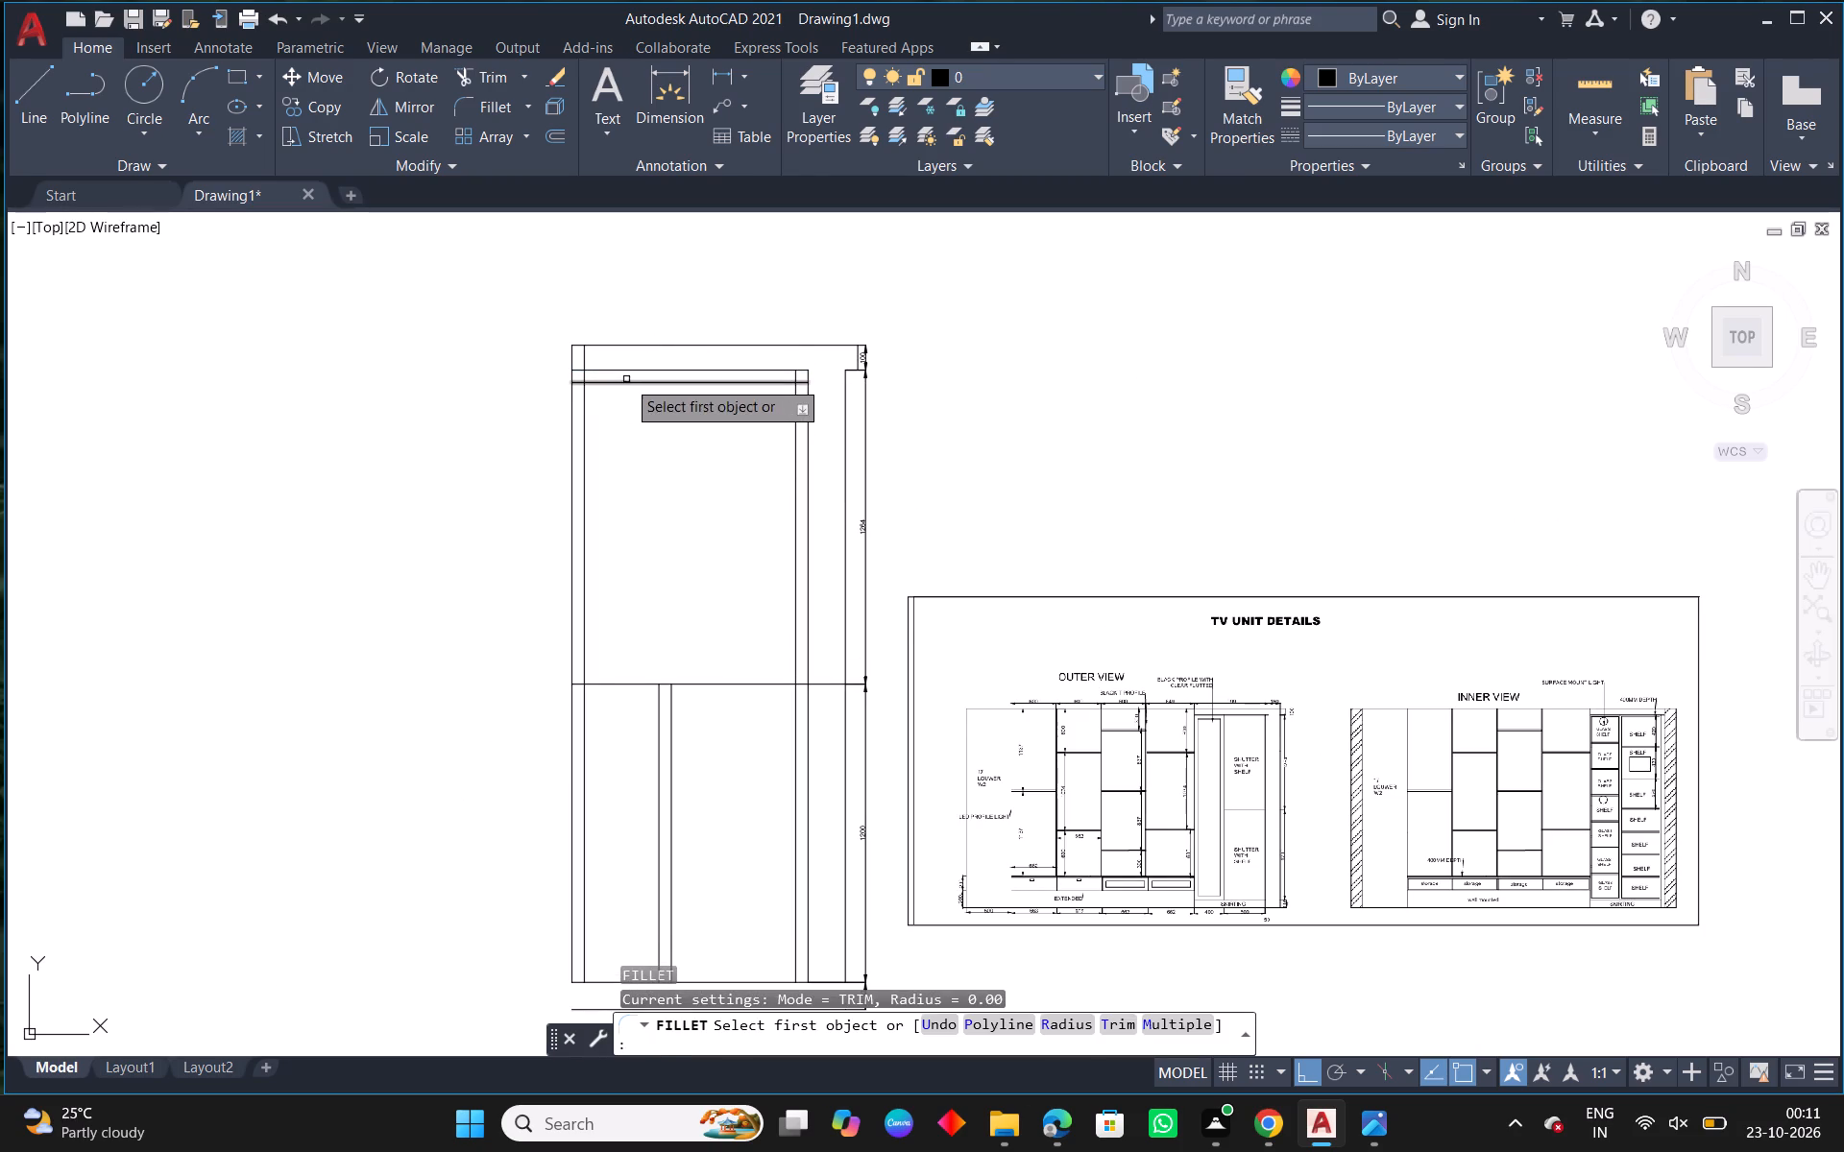
click(626, 379)
click(661, 703)
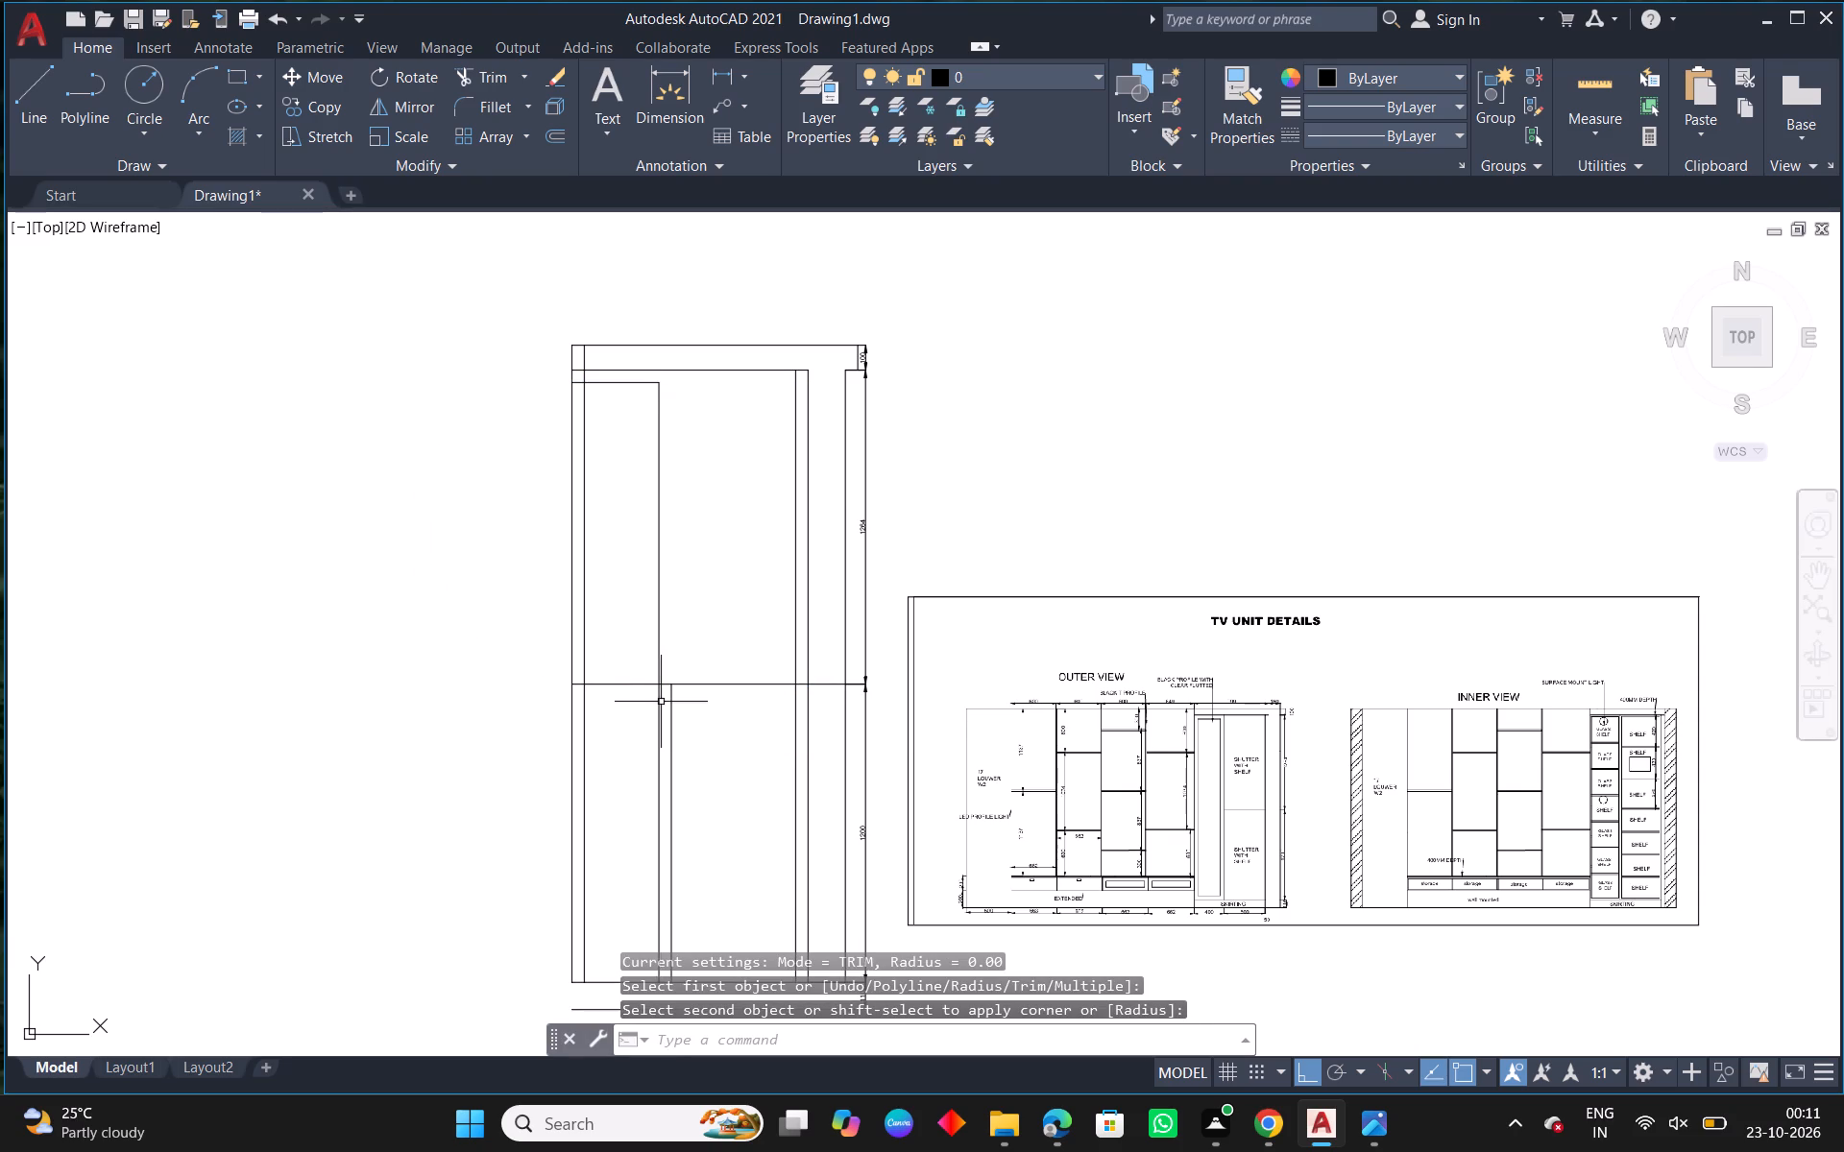
right_click(609, 443)
click(668, 461)
click(606, 384)
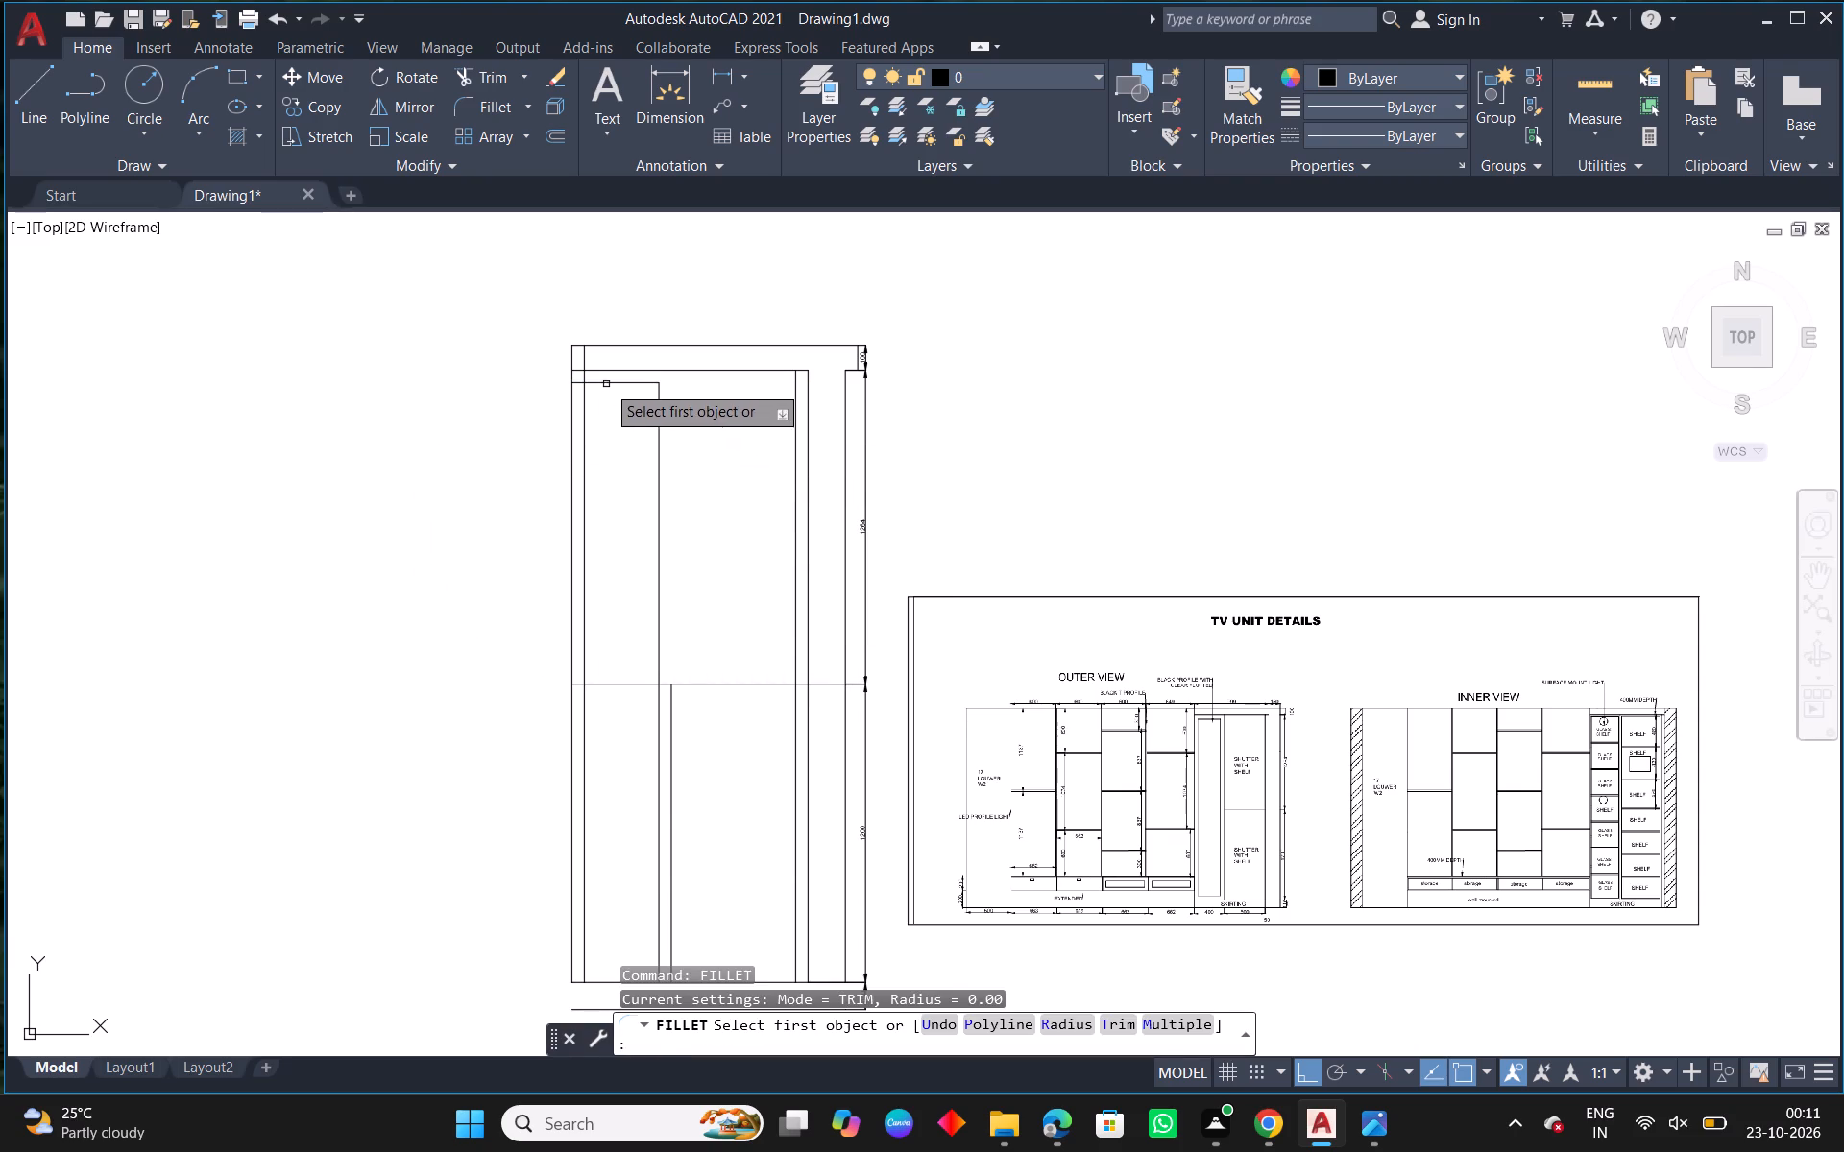
click(585, 411)
key(Escape)
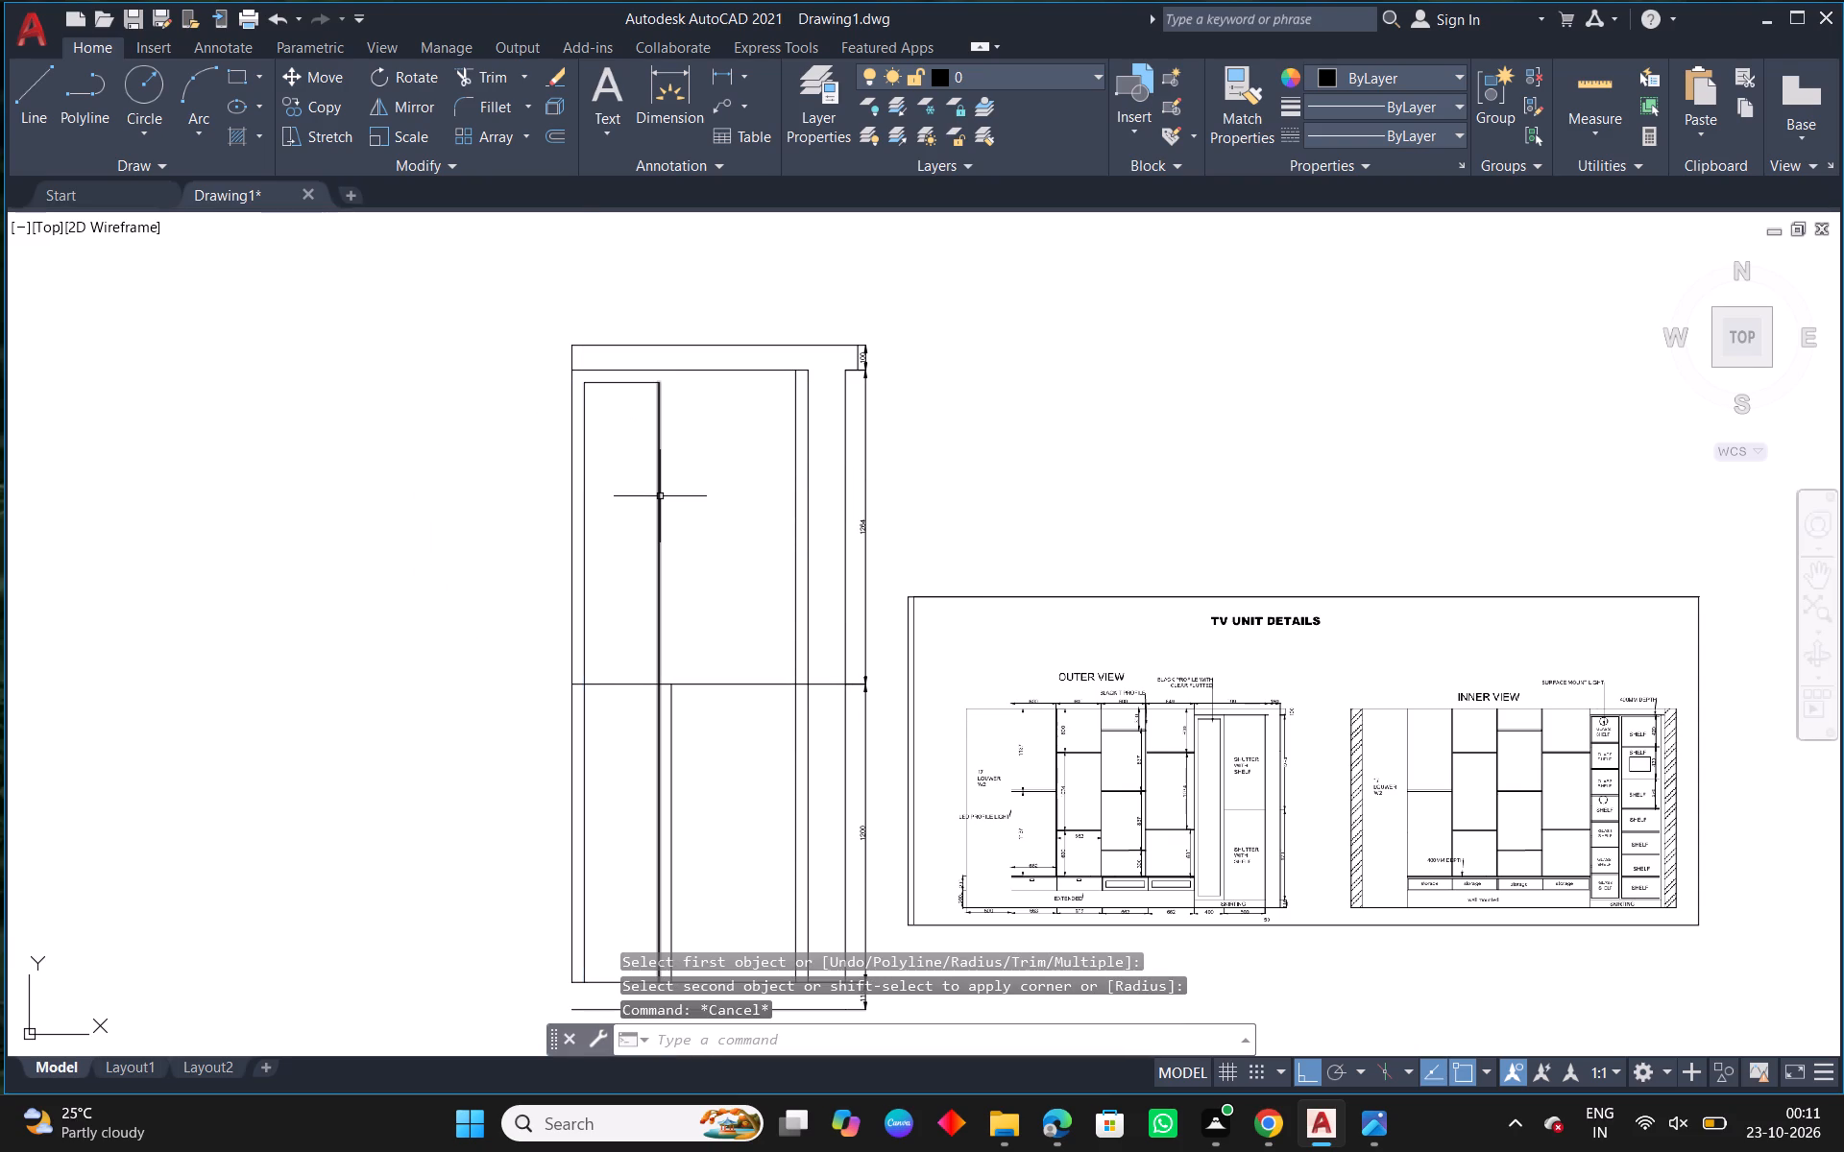
Extend the vertical divider beside the glass door frame up to the line beneath the top band.
text(ex)
key(space)
click(674, 699)
key(Escape)
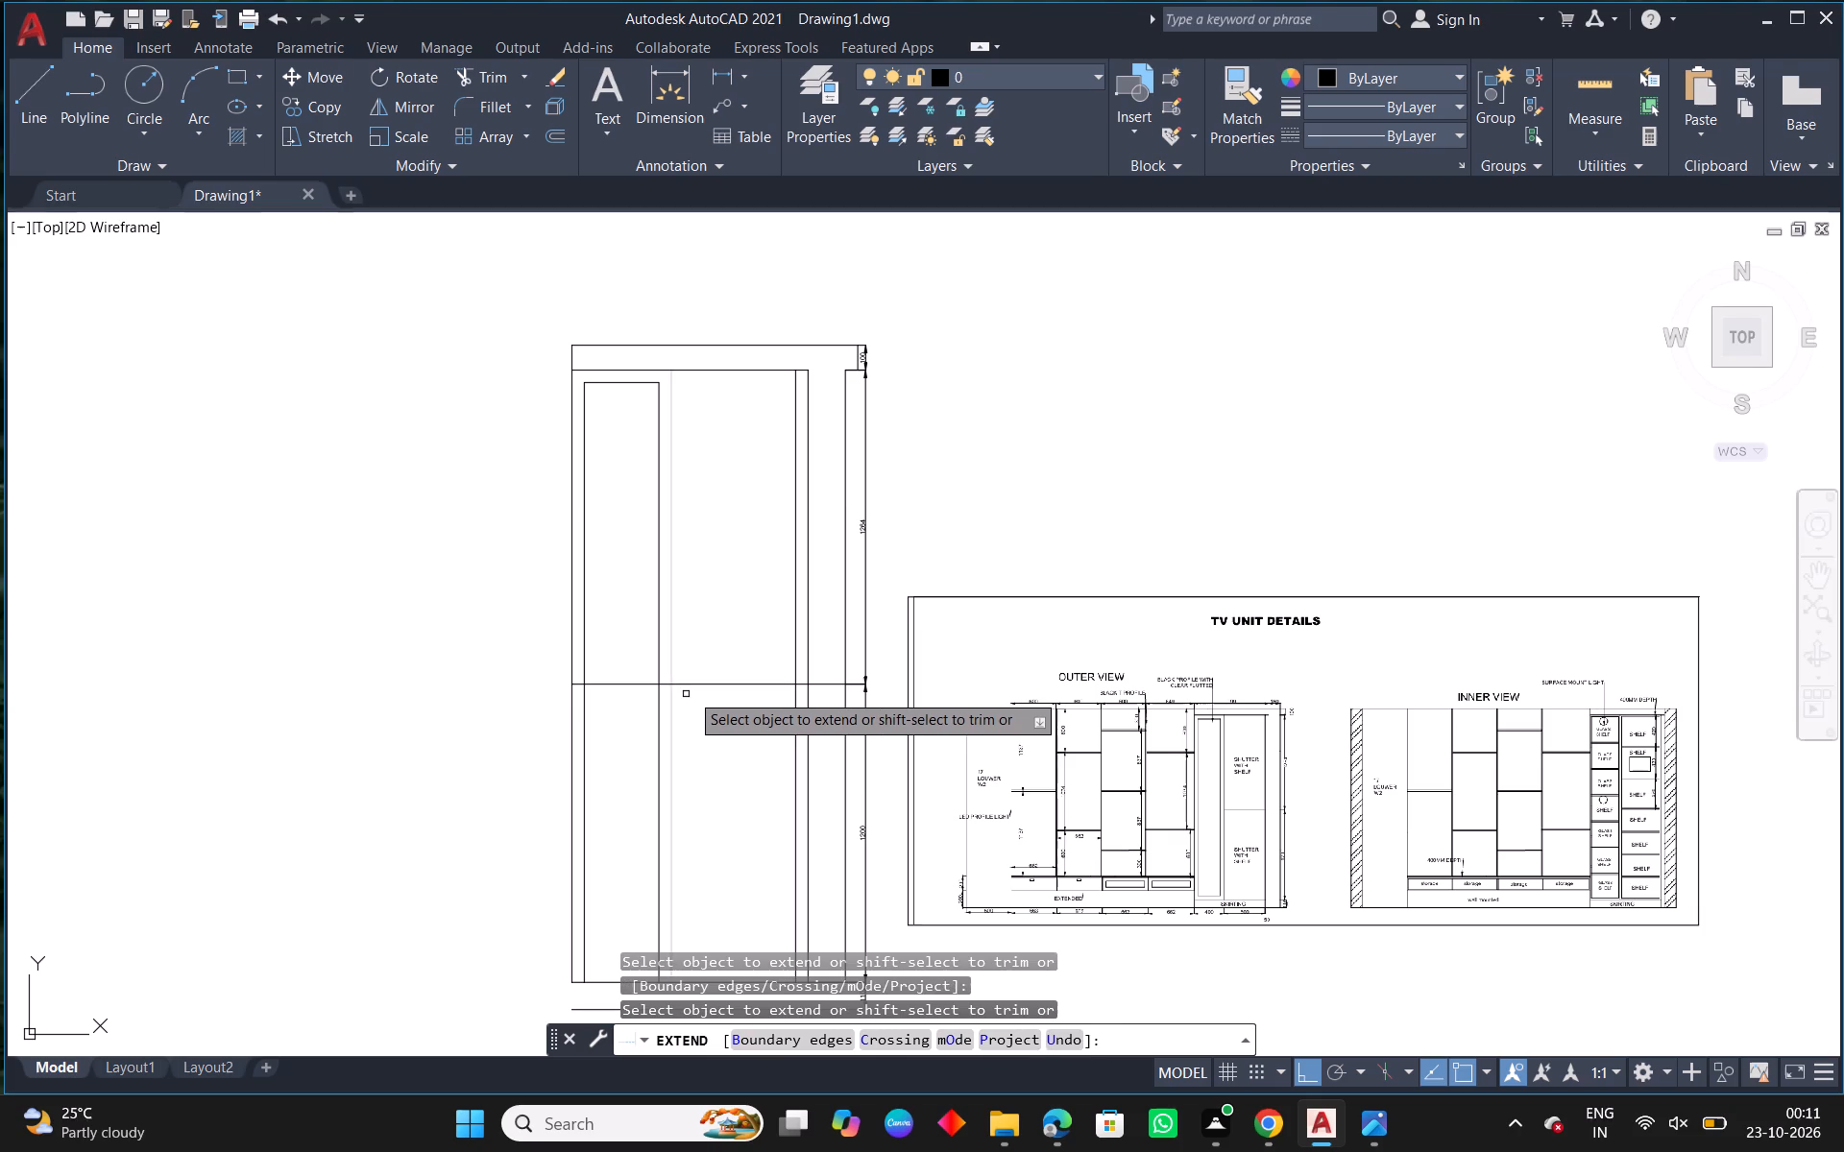
Trim the middle horizontal line across the glass door and its side frames, keeping it only between the two shutters.
middle_drag(710, 690, 737, 561)
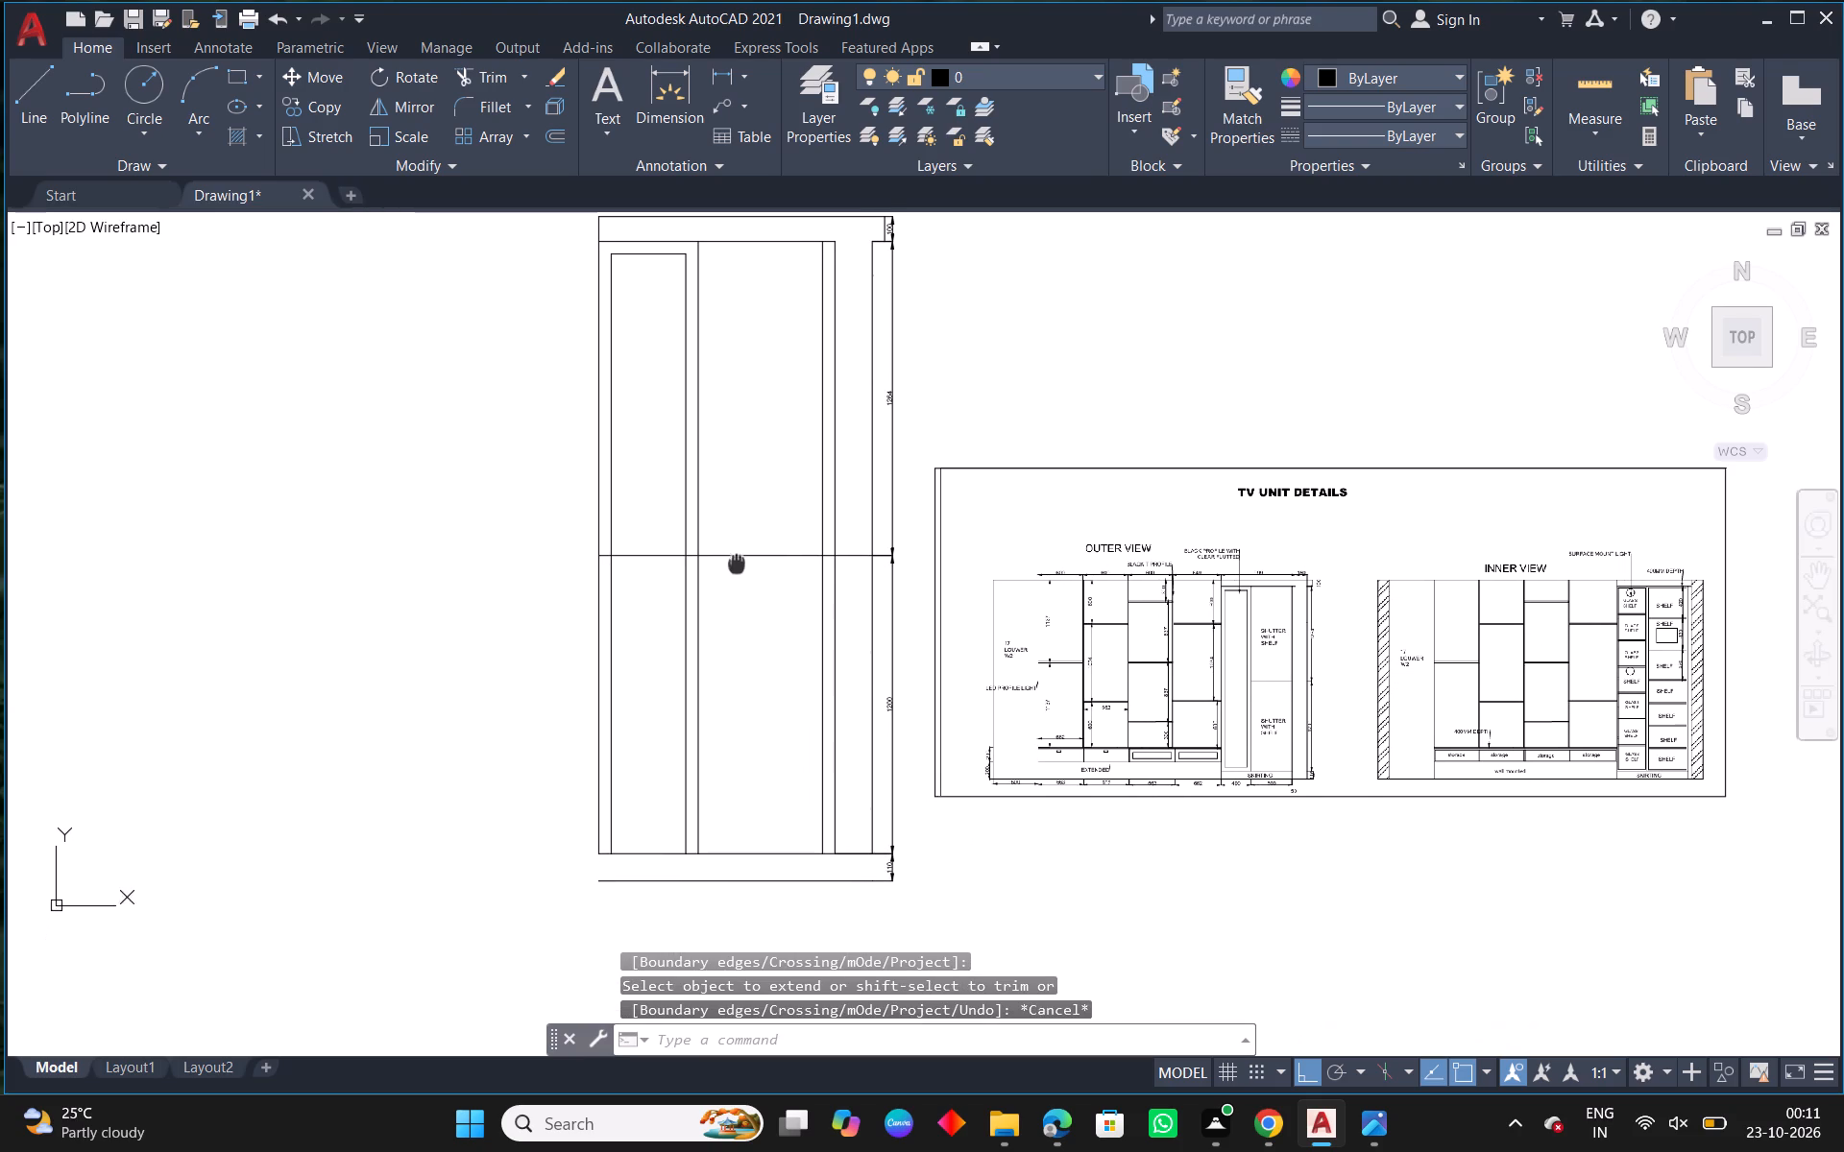
middle_drag(737, 561, 737, 560)
scroll(667, 558, up, 1)
text(tr)
key(space)
key(space)
drag(664, 558, 664, 555)
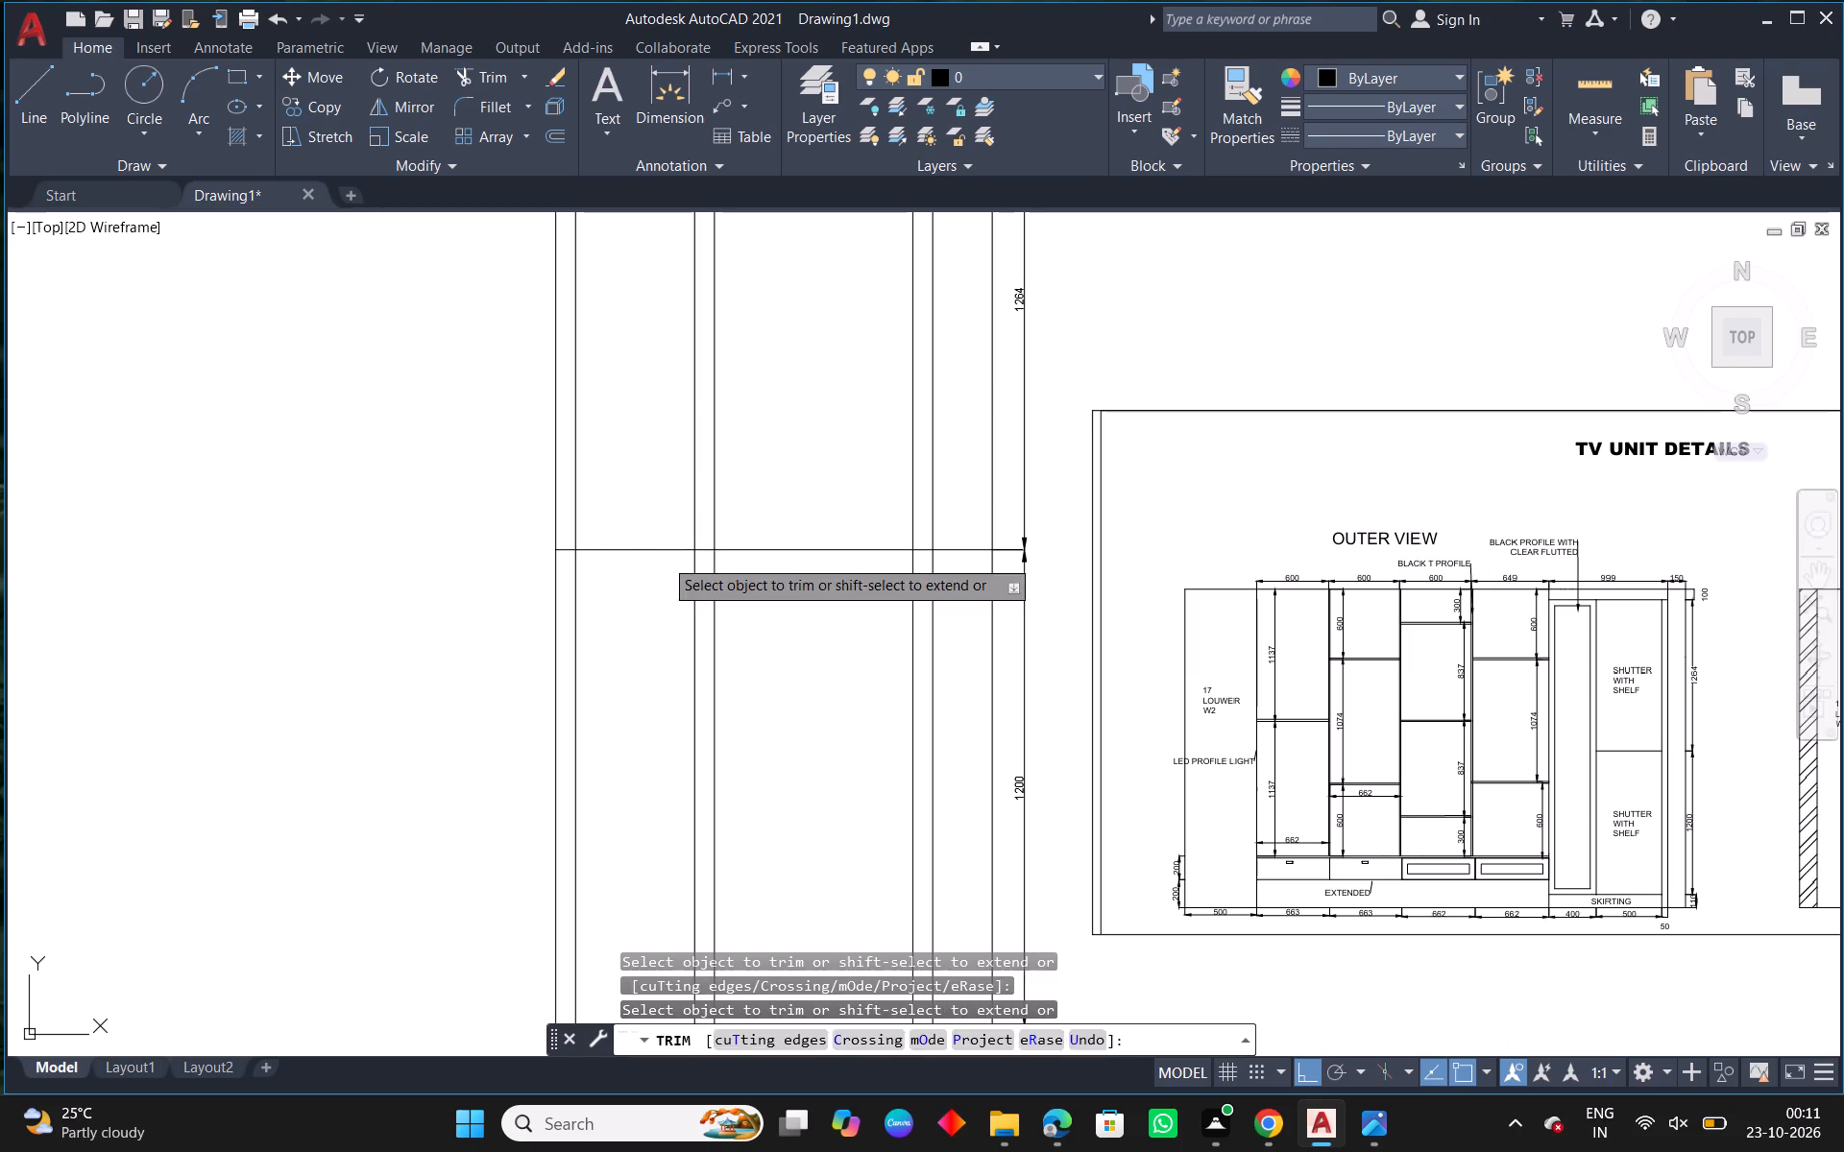
drag(664, 555, 665, 525)
scroll(581, 567, up, 1)
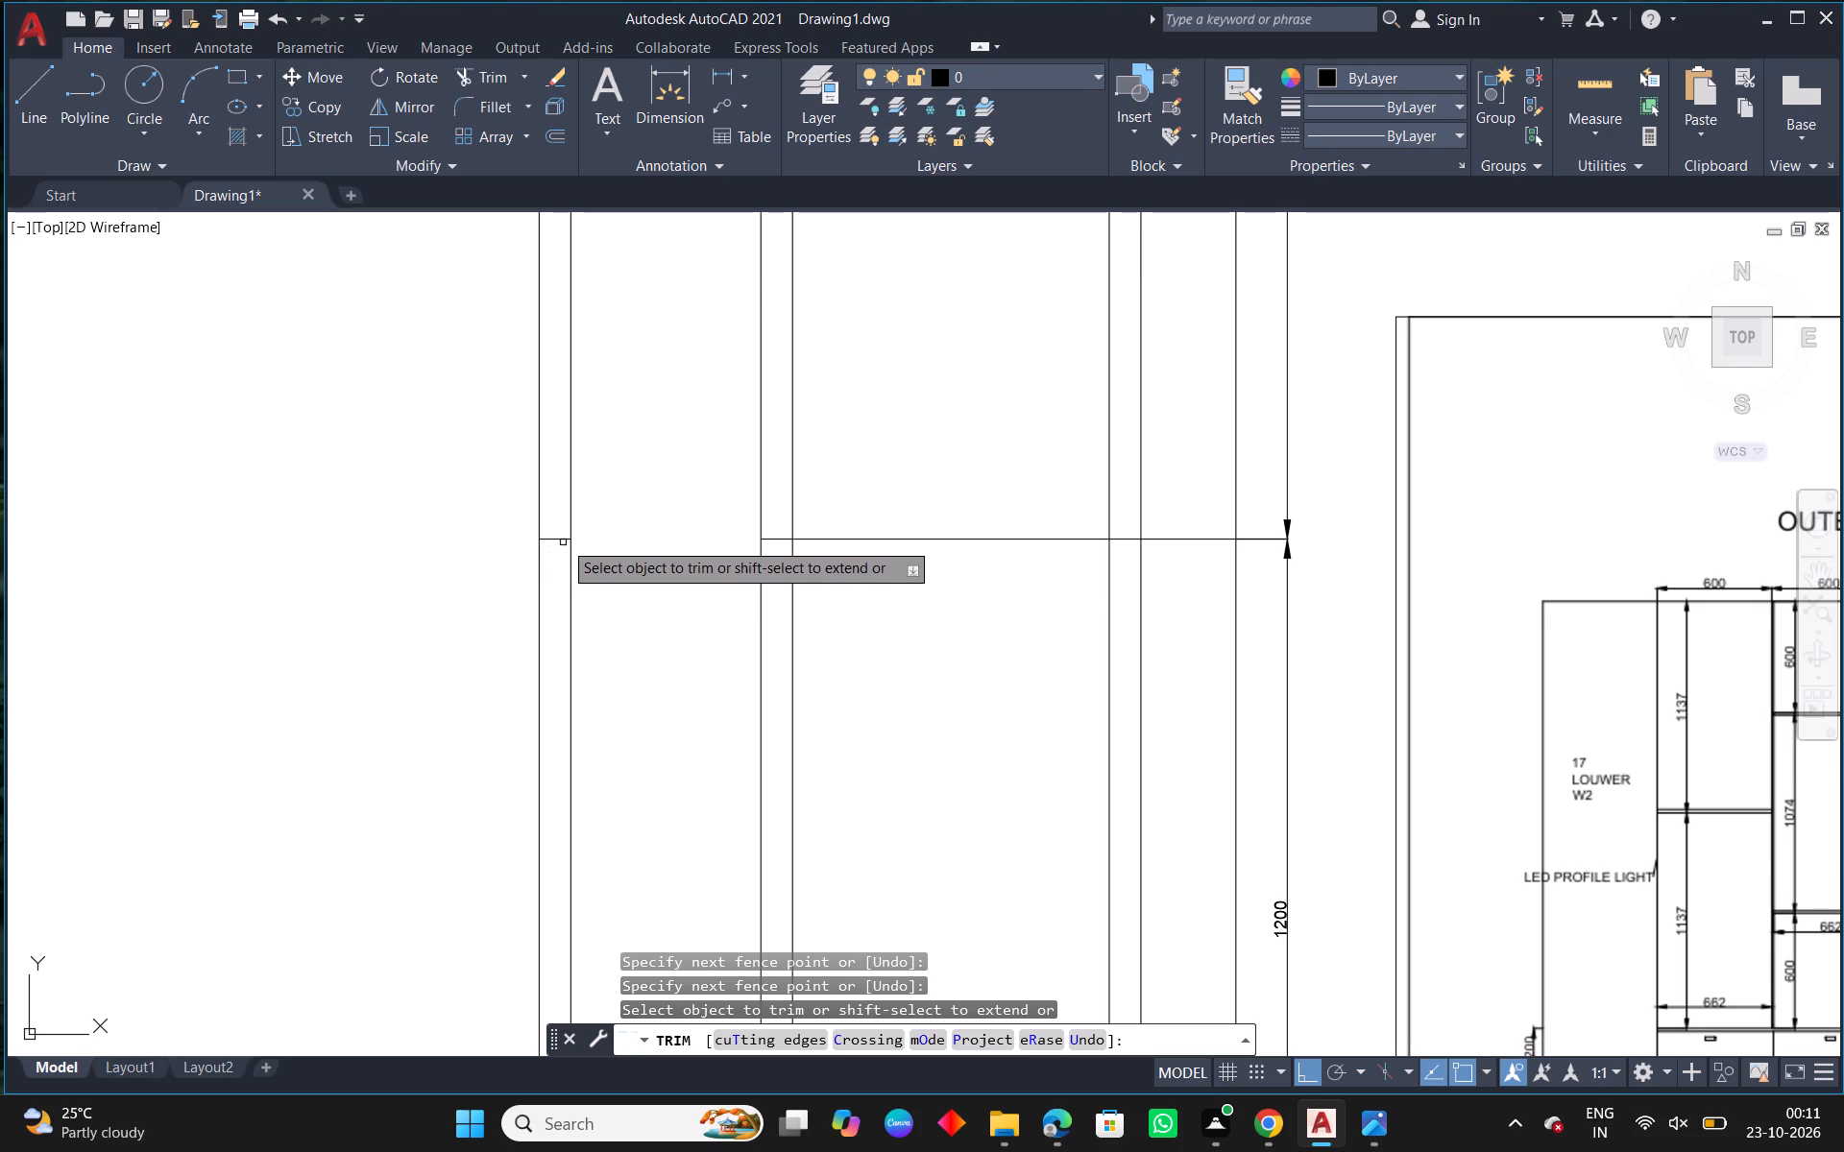
click(563, 540)
click(783, 541)
right_click(783, 541)
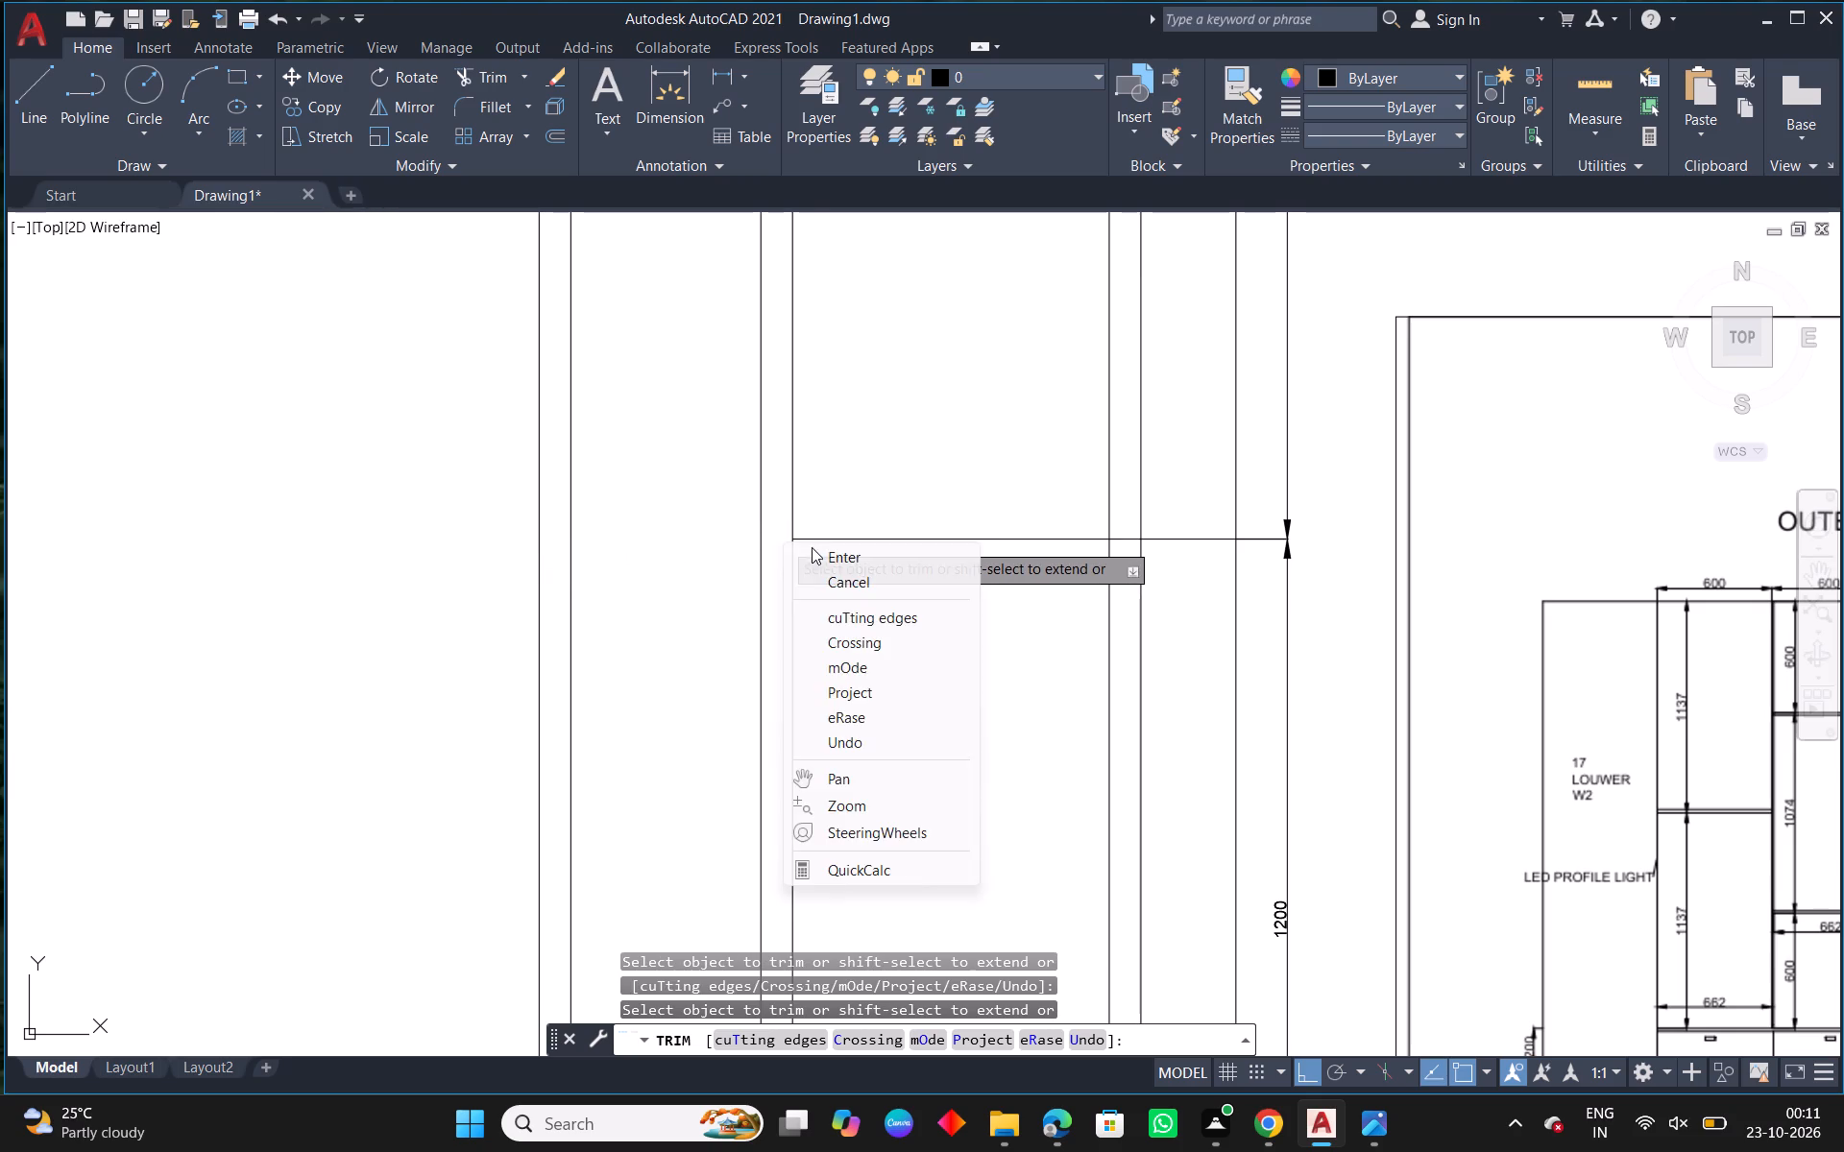
click(823, 554)
scroll(830, 609, down, 2)
middle_drag(938, 691, 890, 618)
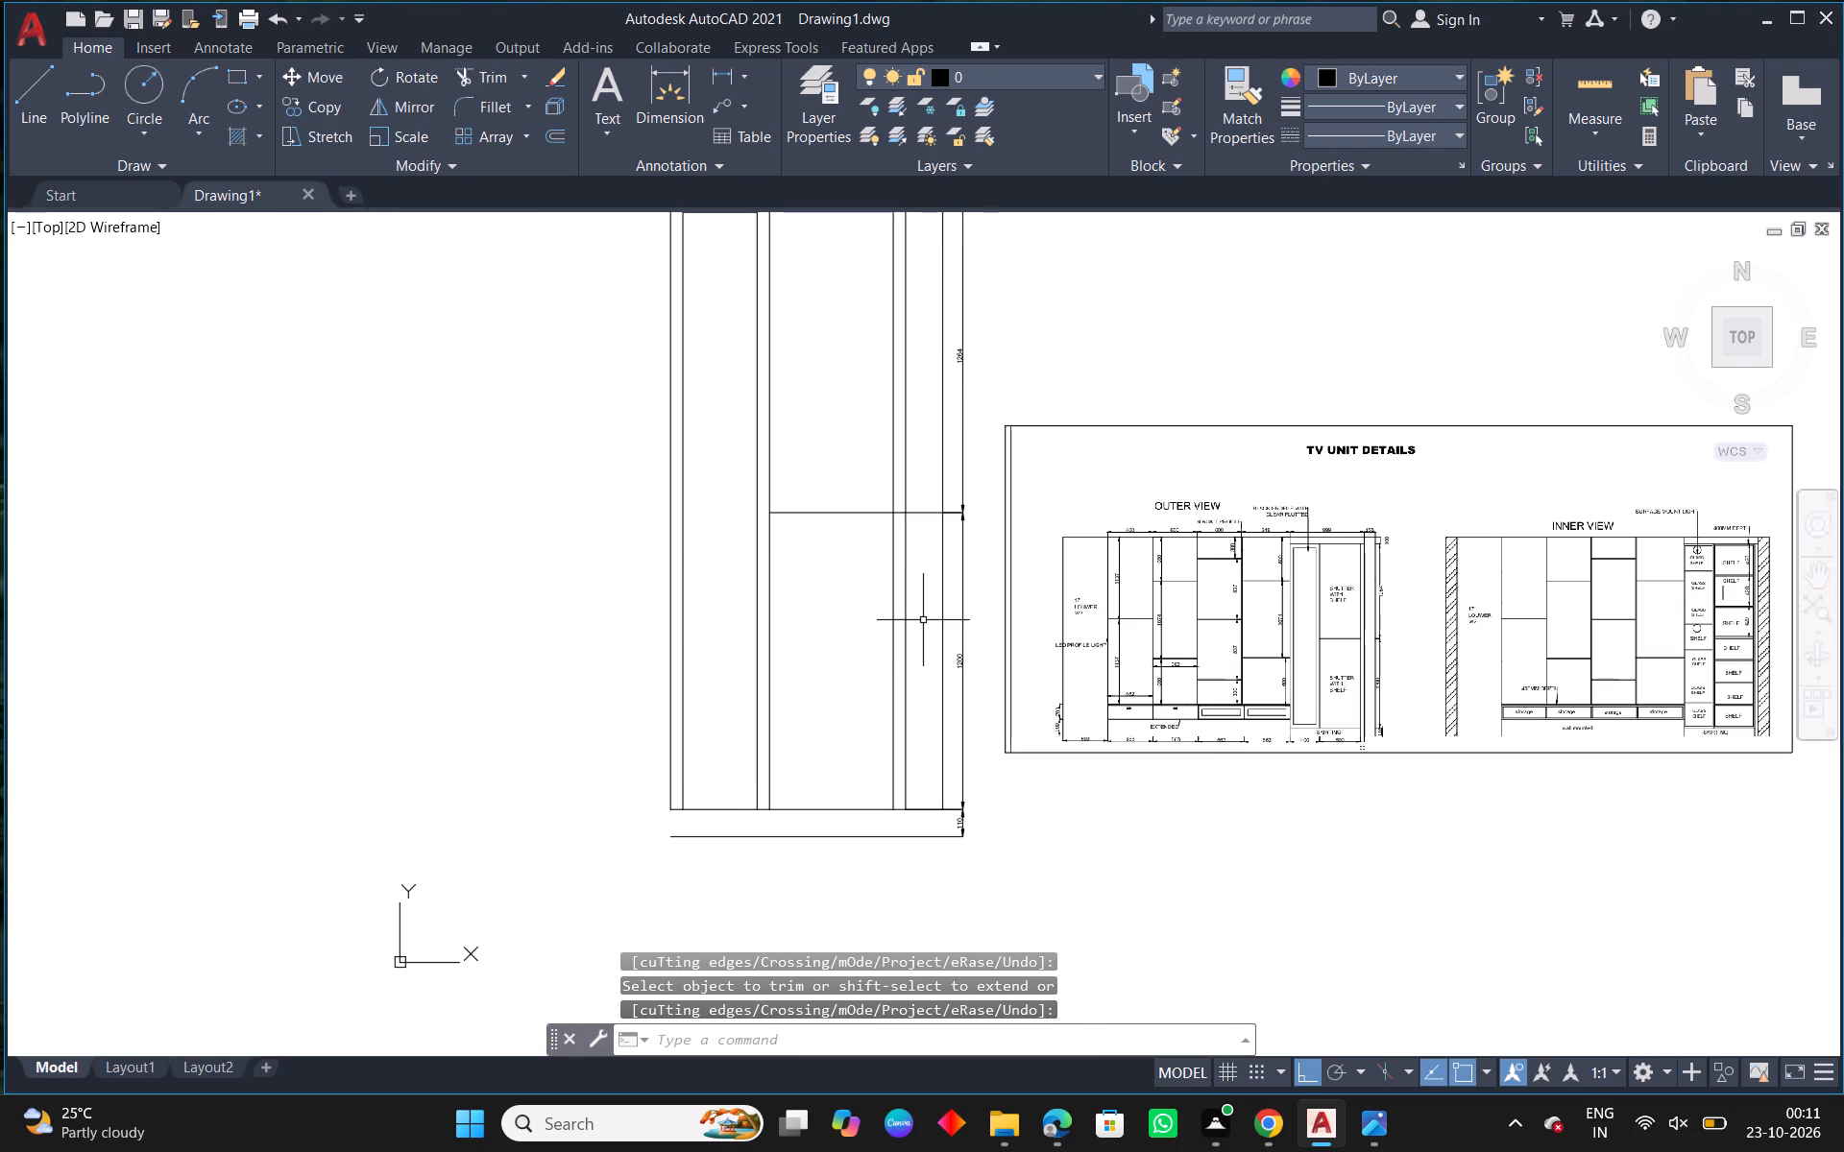
Offset the horizontal line above the skirting 50 upward for the glass door's bottom frame.
middle_drag(835, 763, 866, 668)
scroll(753, 705, up, 1)
text(o)
key(space)
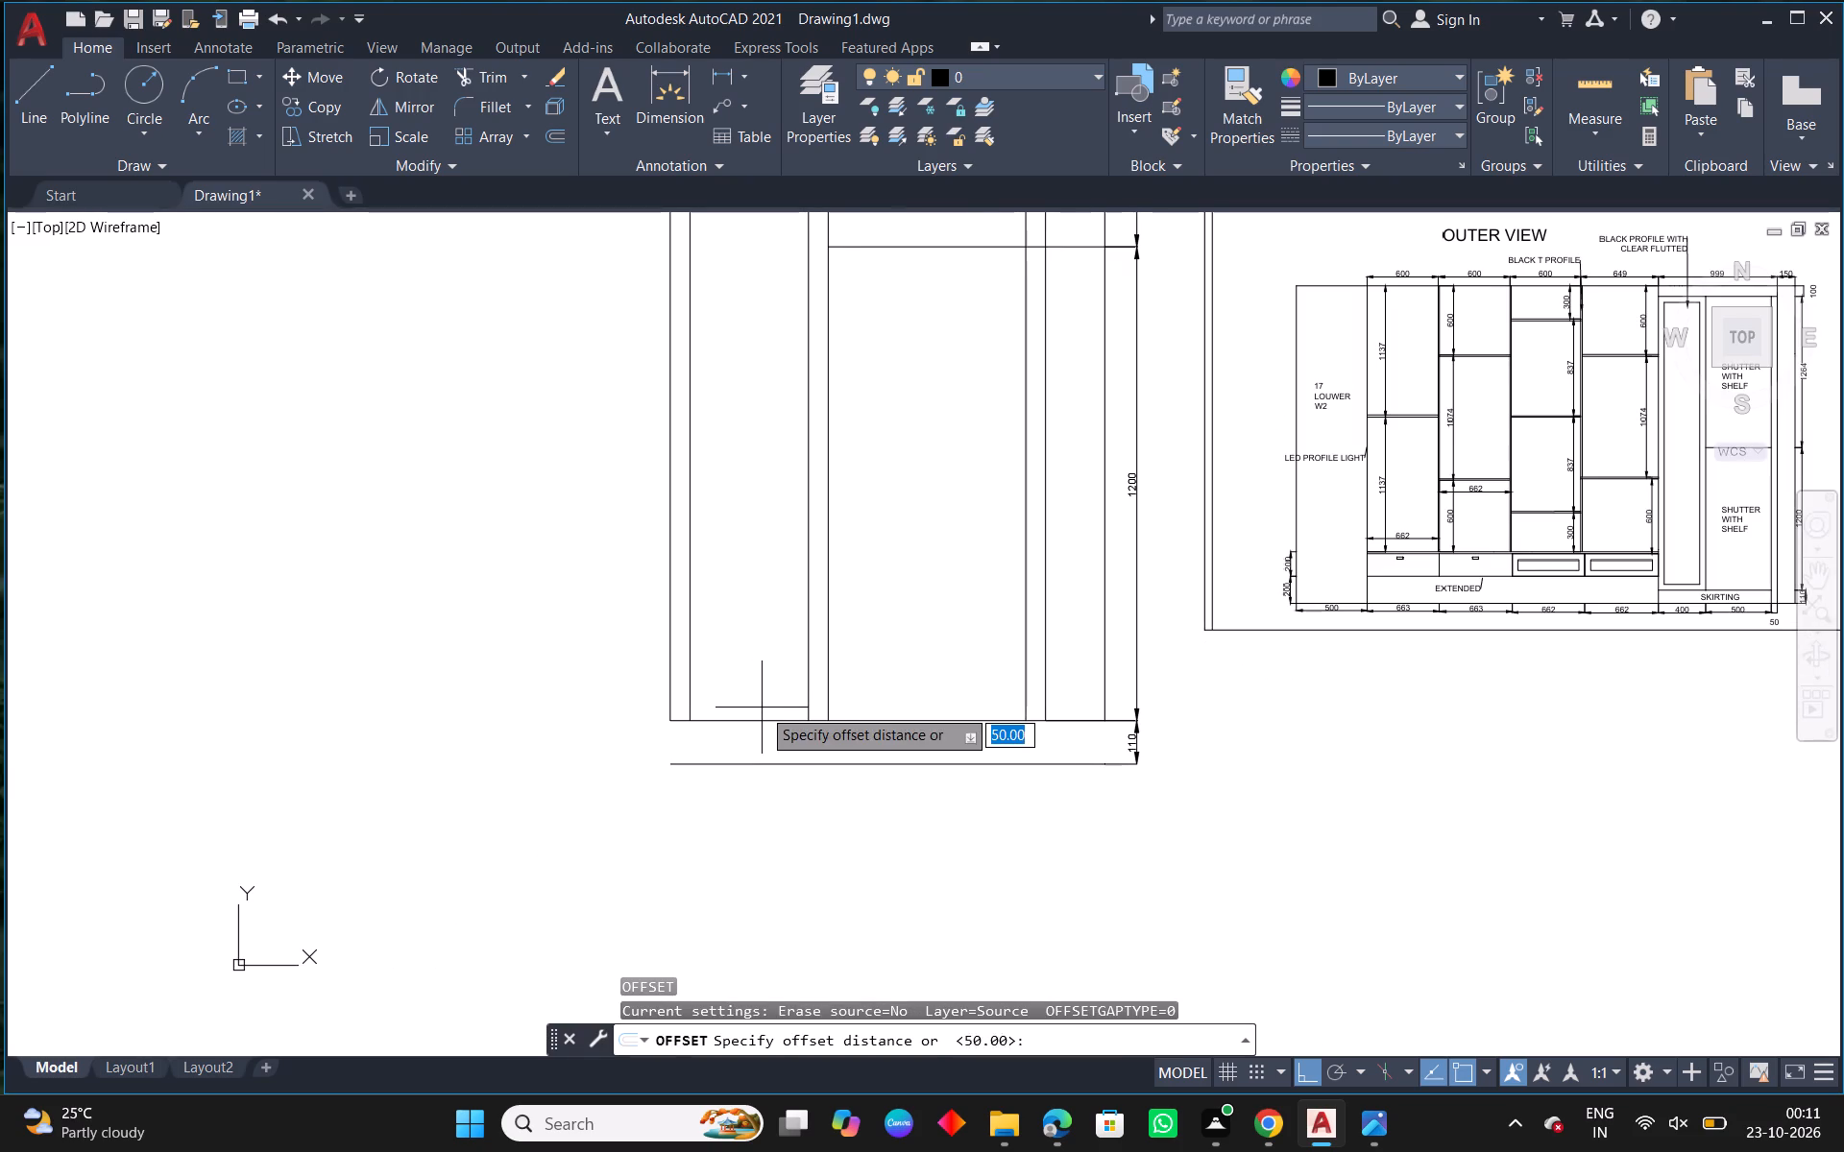
key(space)
click(764, 722)
click(767, 680)
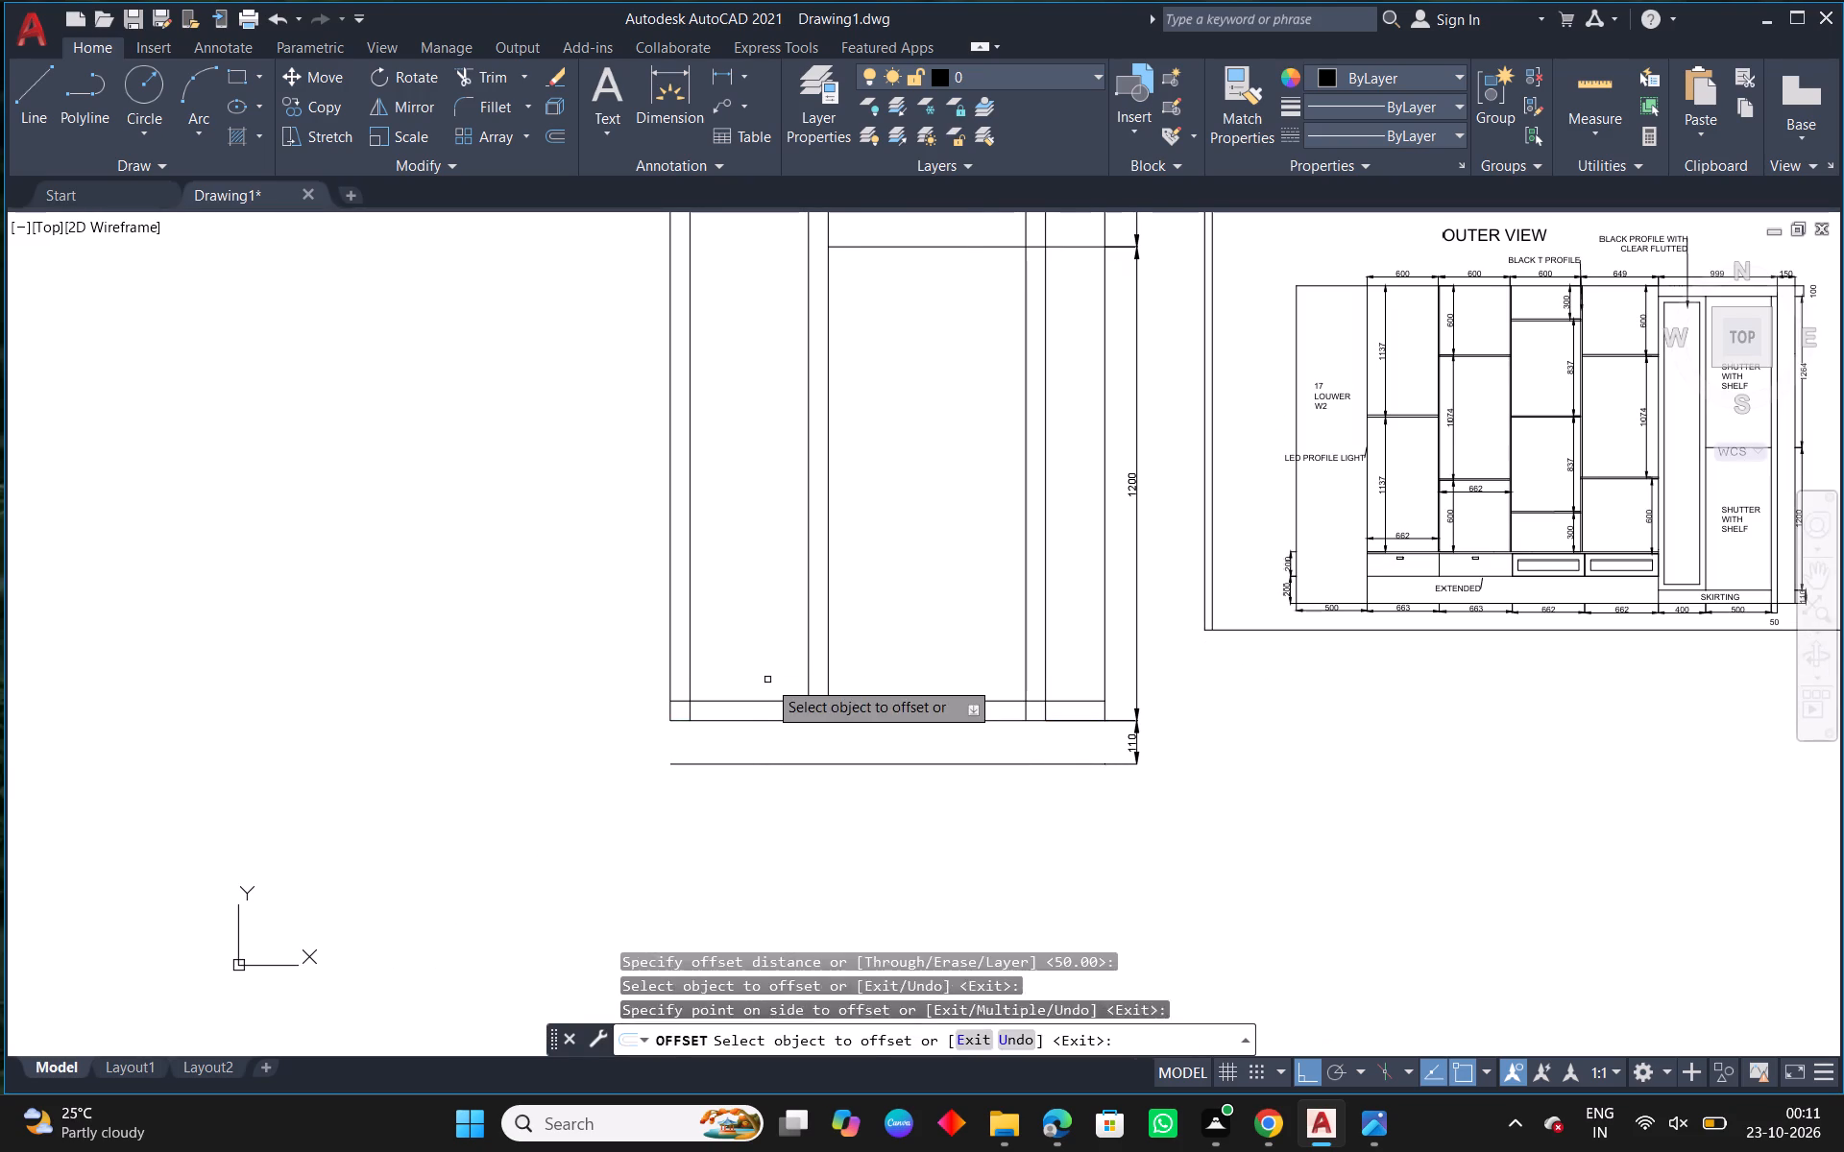
key(Escape)
Fillet the offset bottom line with the two inner vertical lines to form the glass door frame's square lower corners.
text(f)
key(space)
click(763, 700)
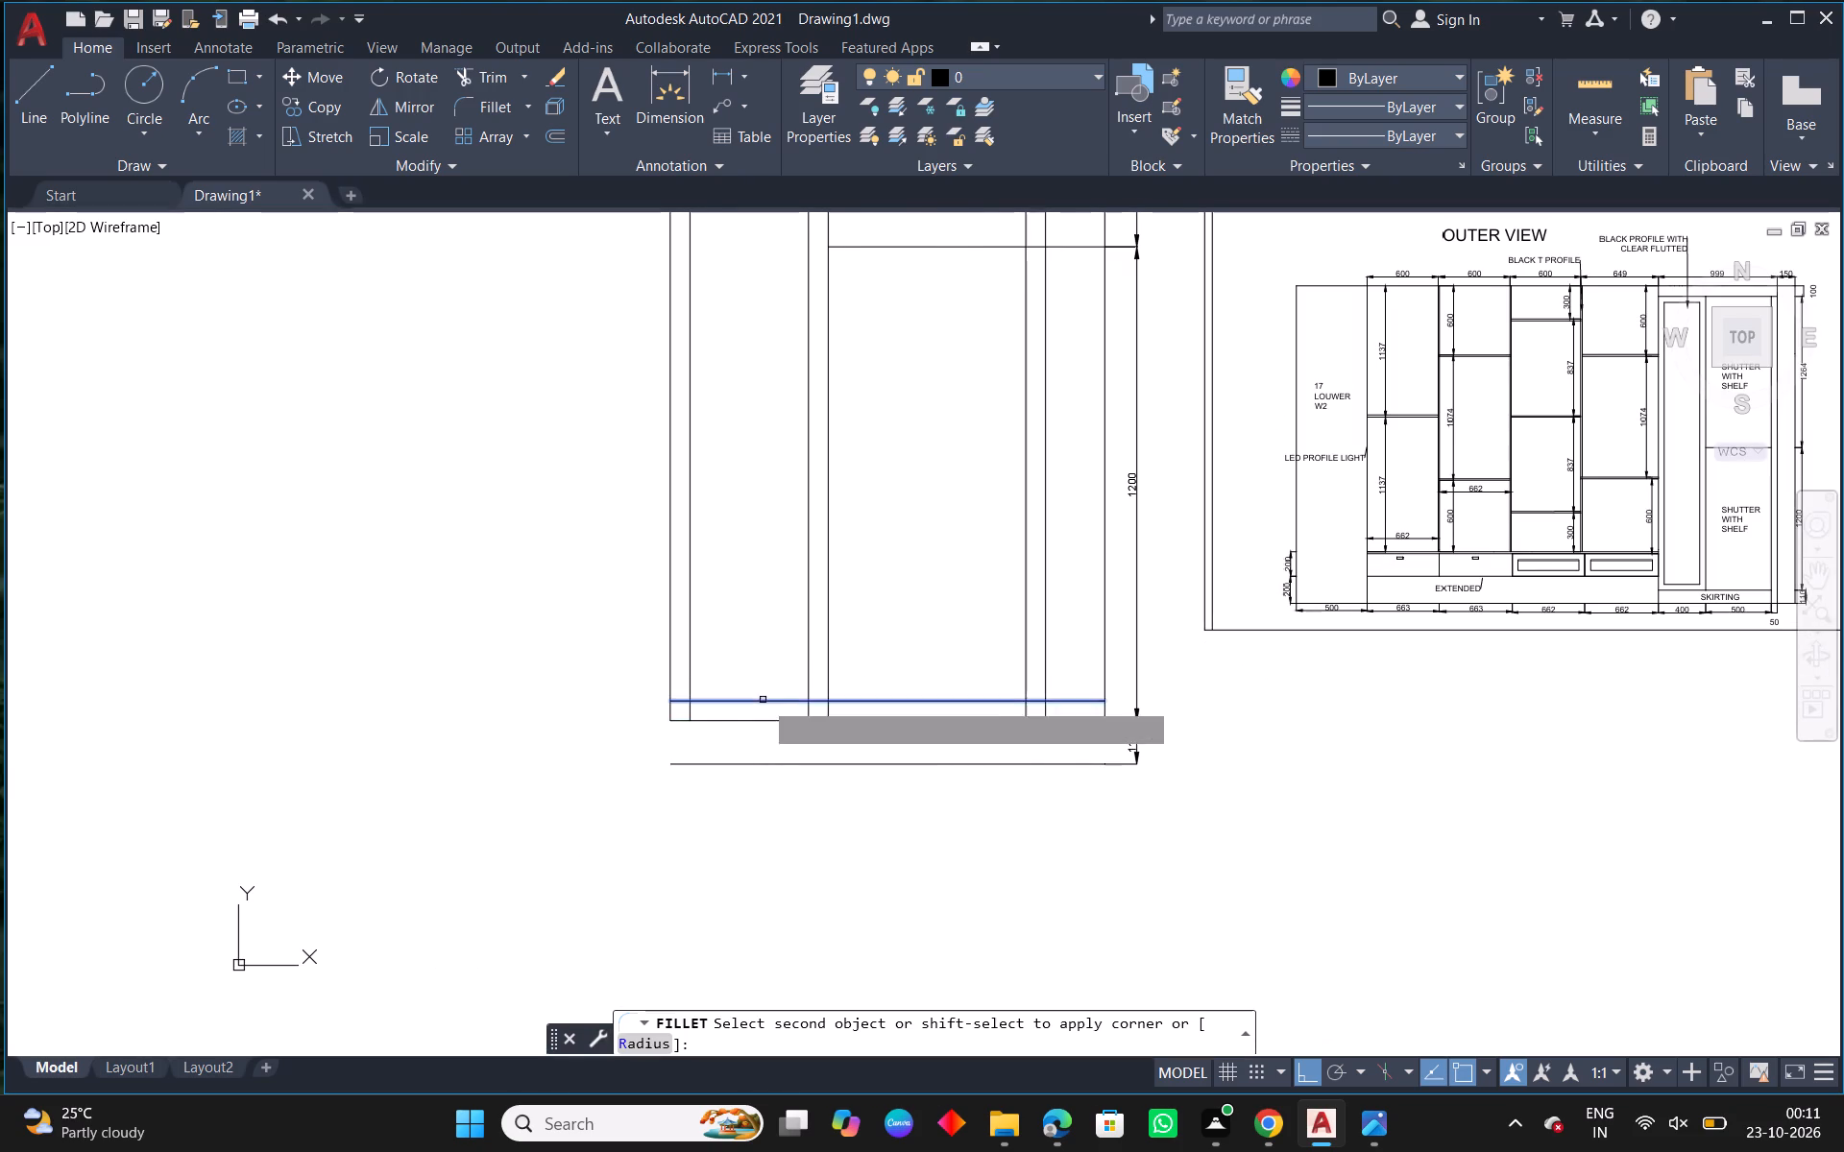
click(806, 674)
right_click(745, 609)
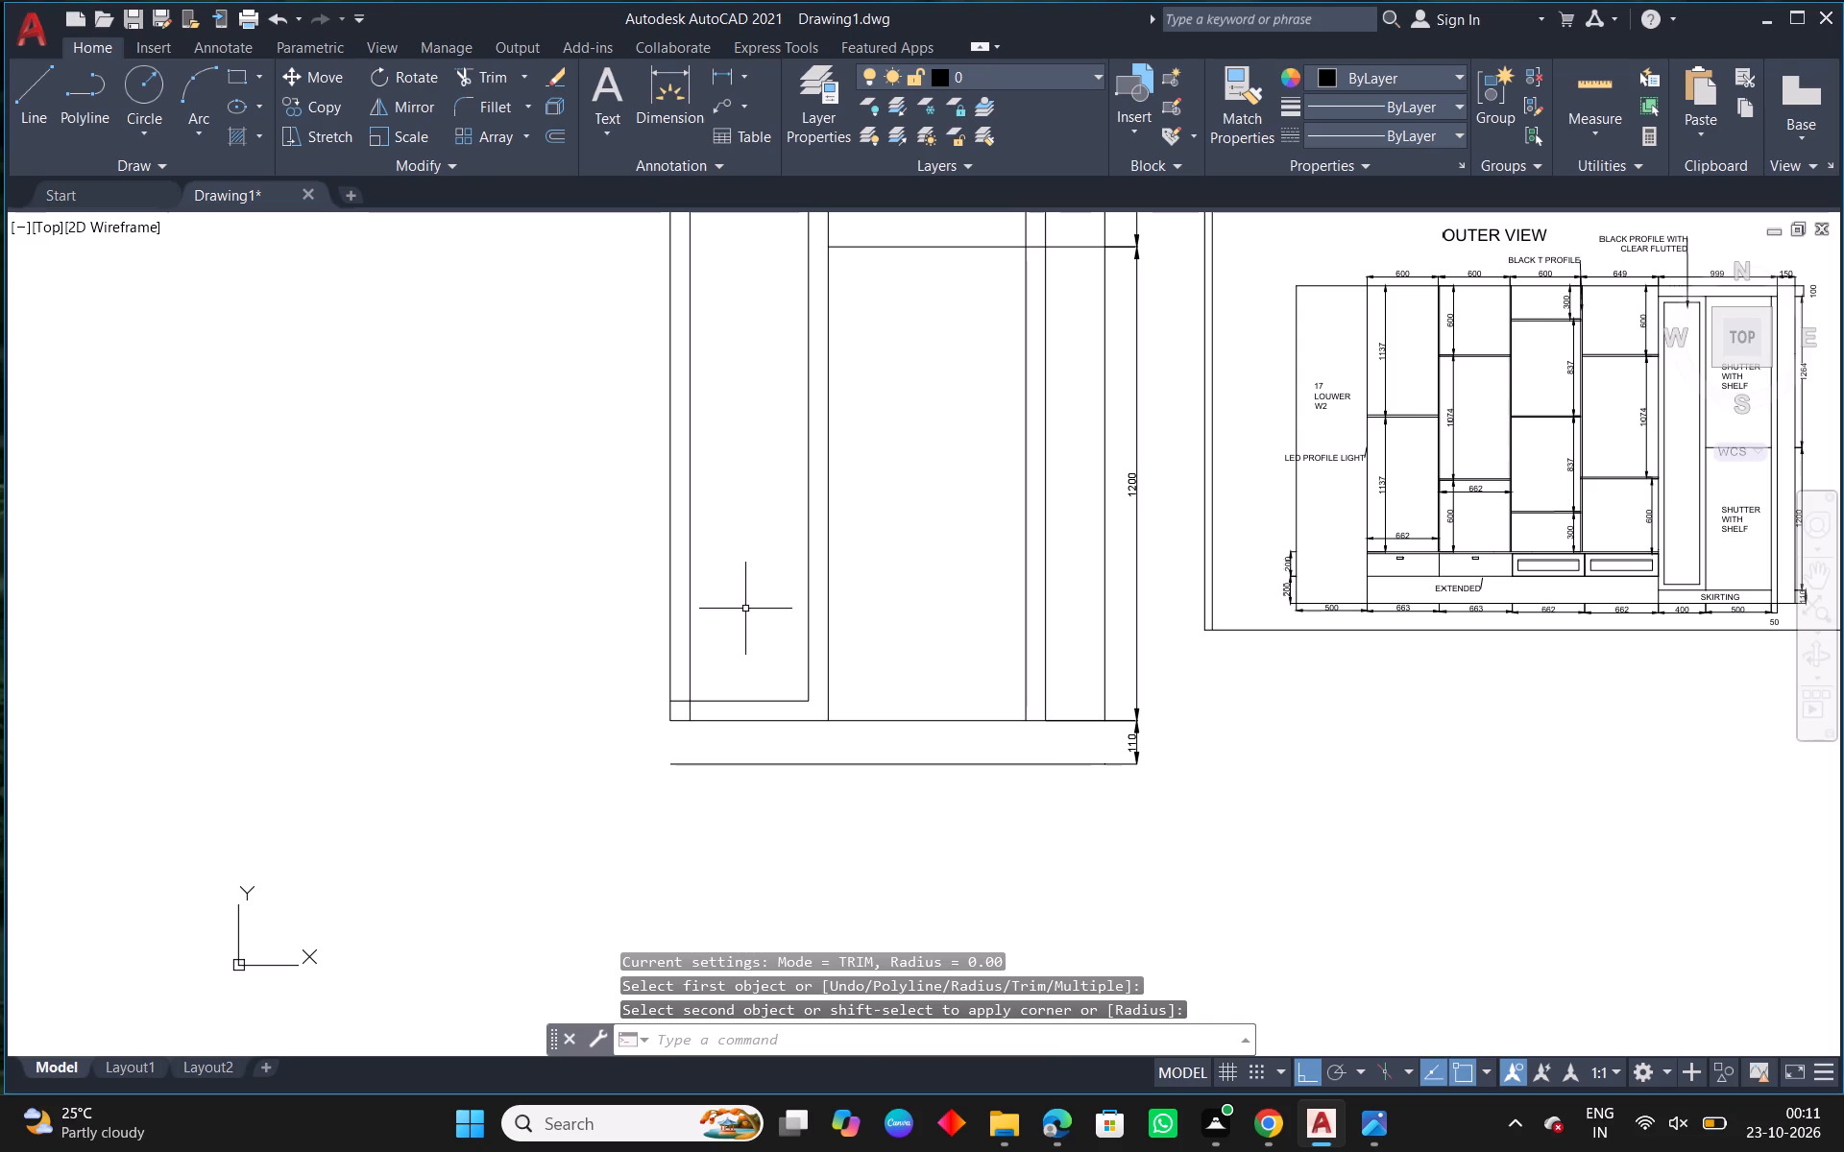
click(813, 634)
click(718, 699)
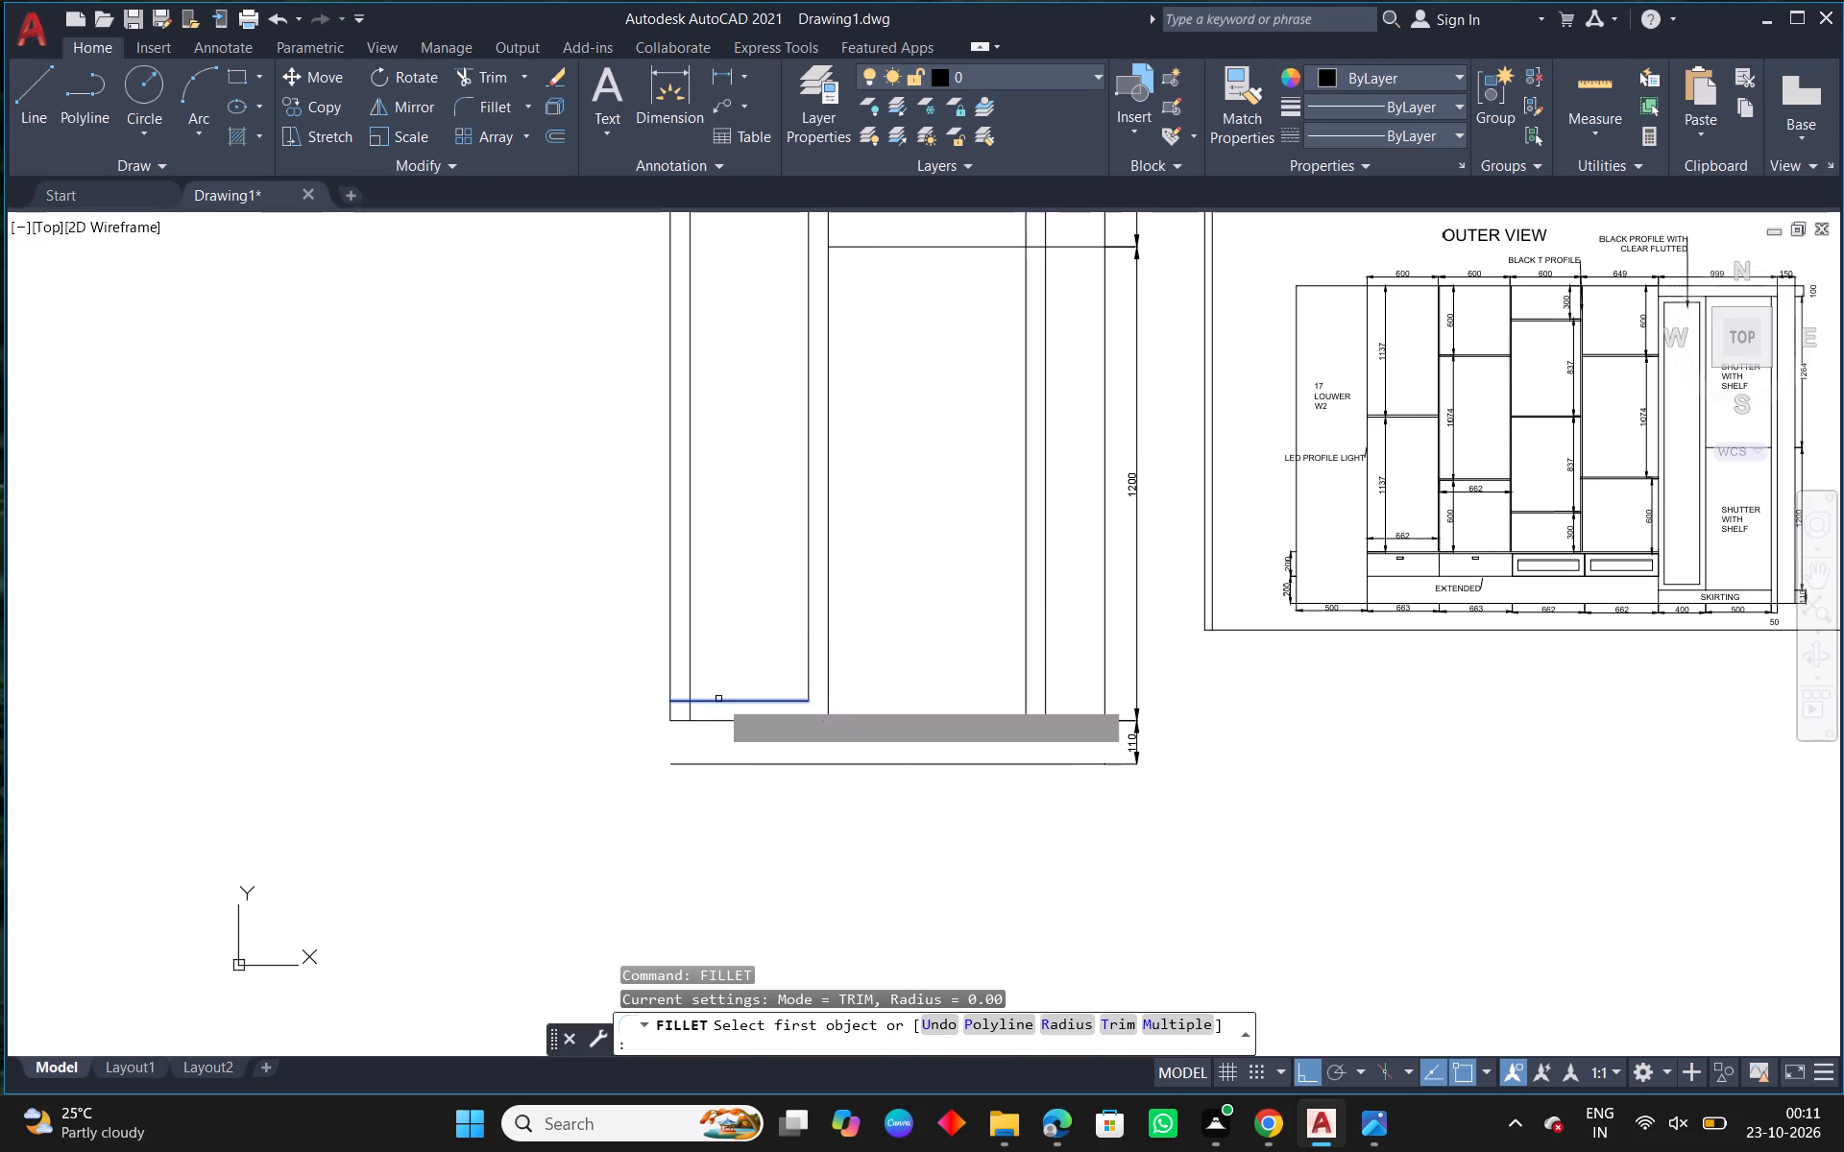
click(692, 686)
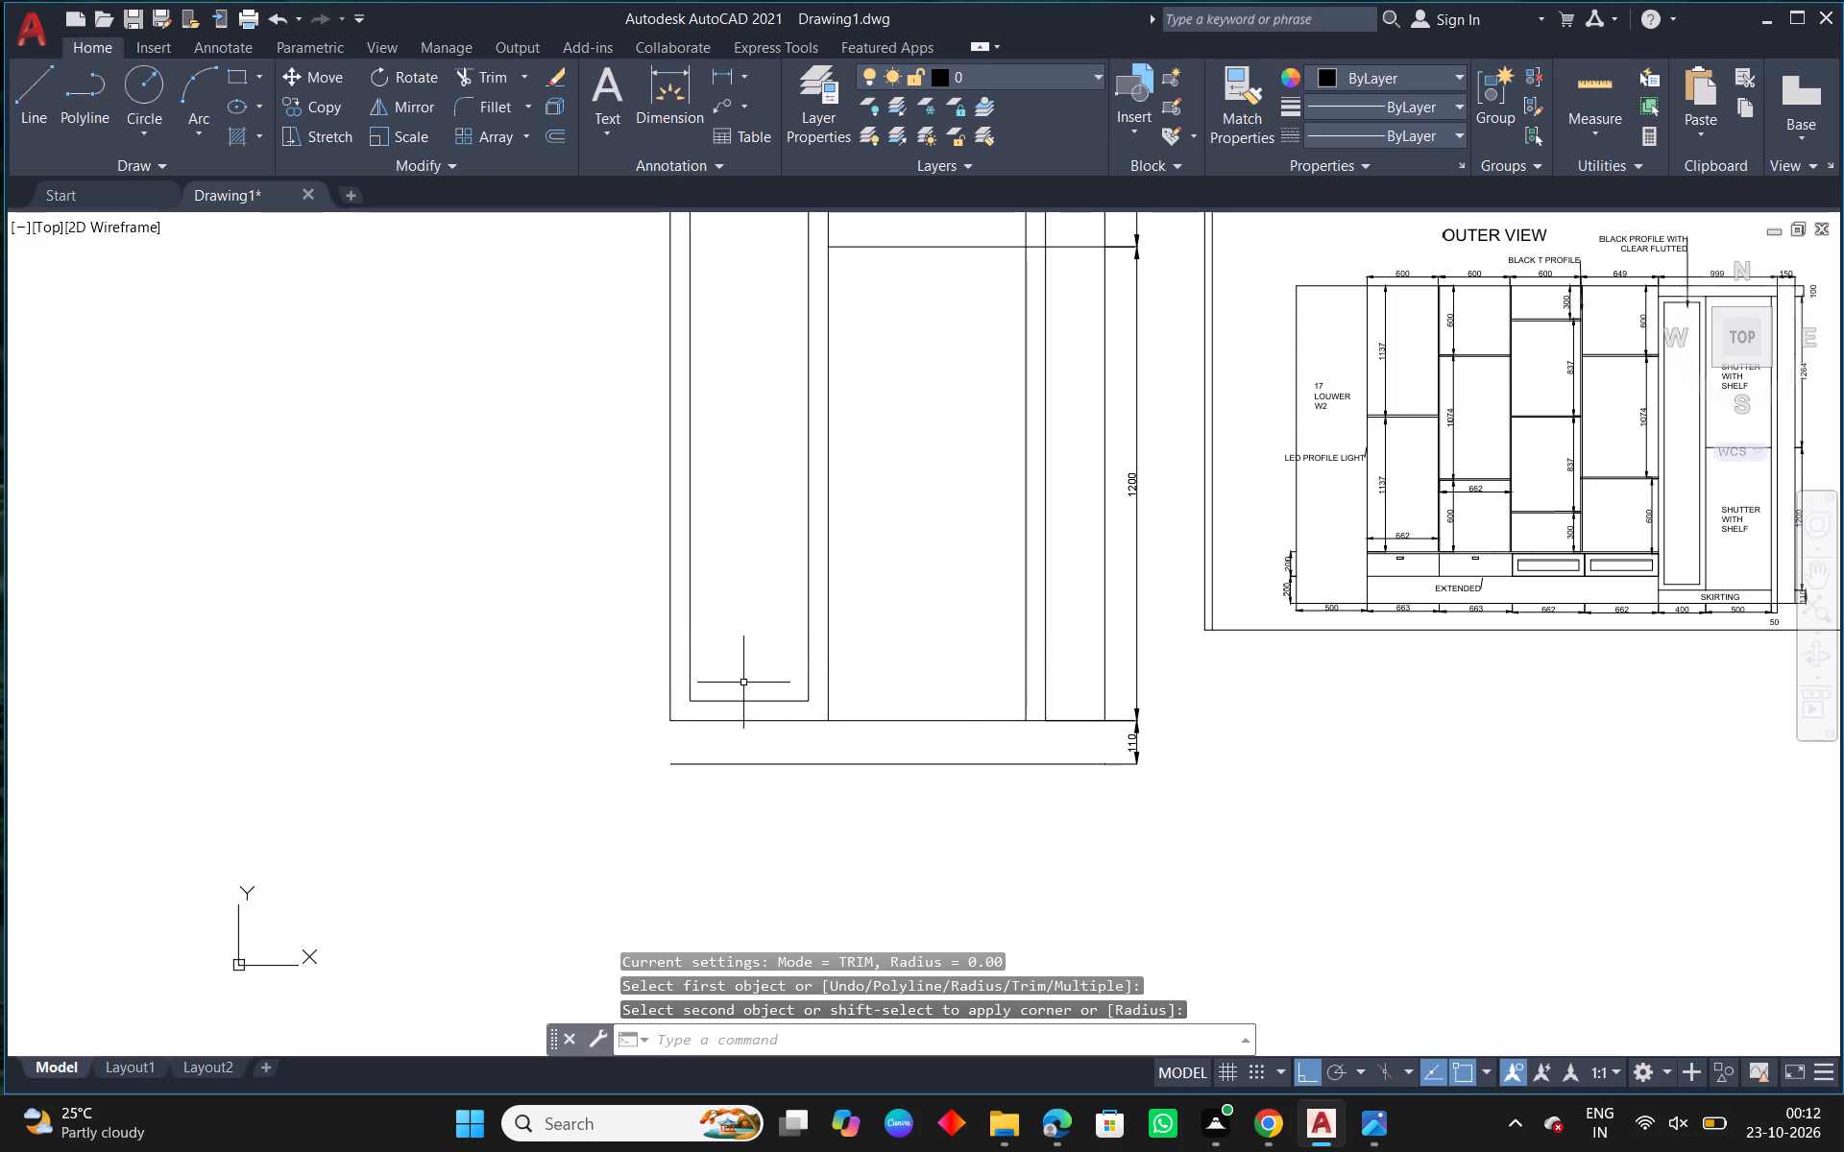
middle_drag(961, 724, 770, 705)
key(Escape)
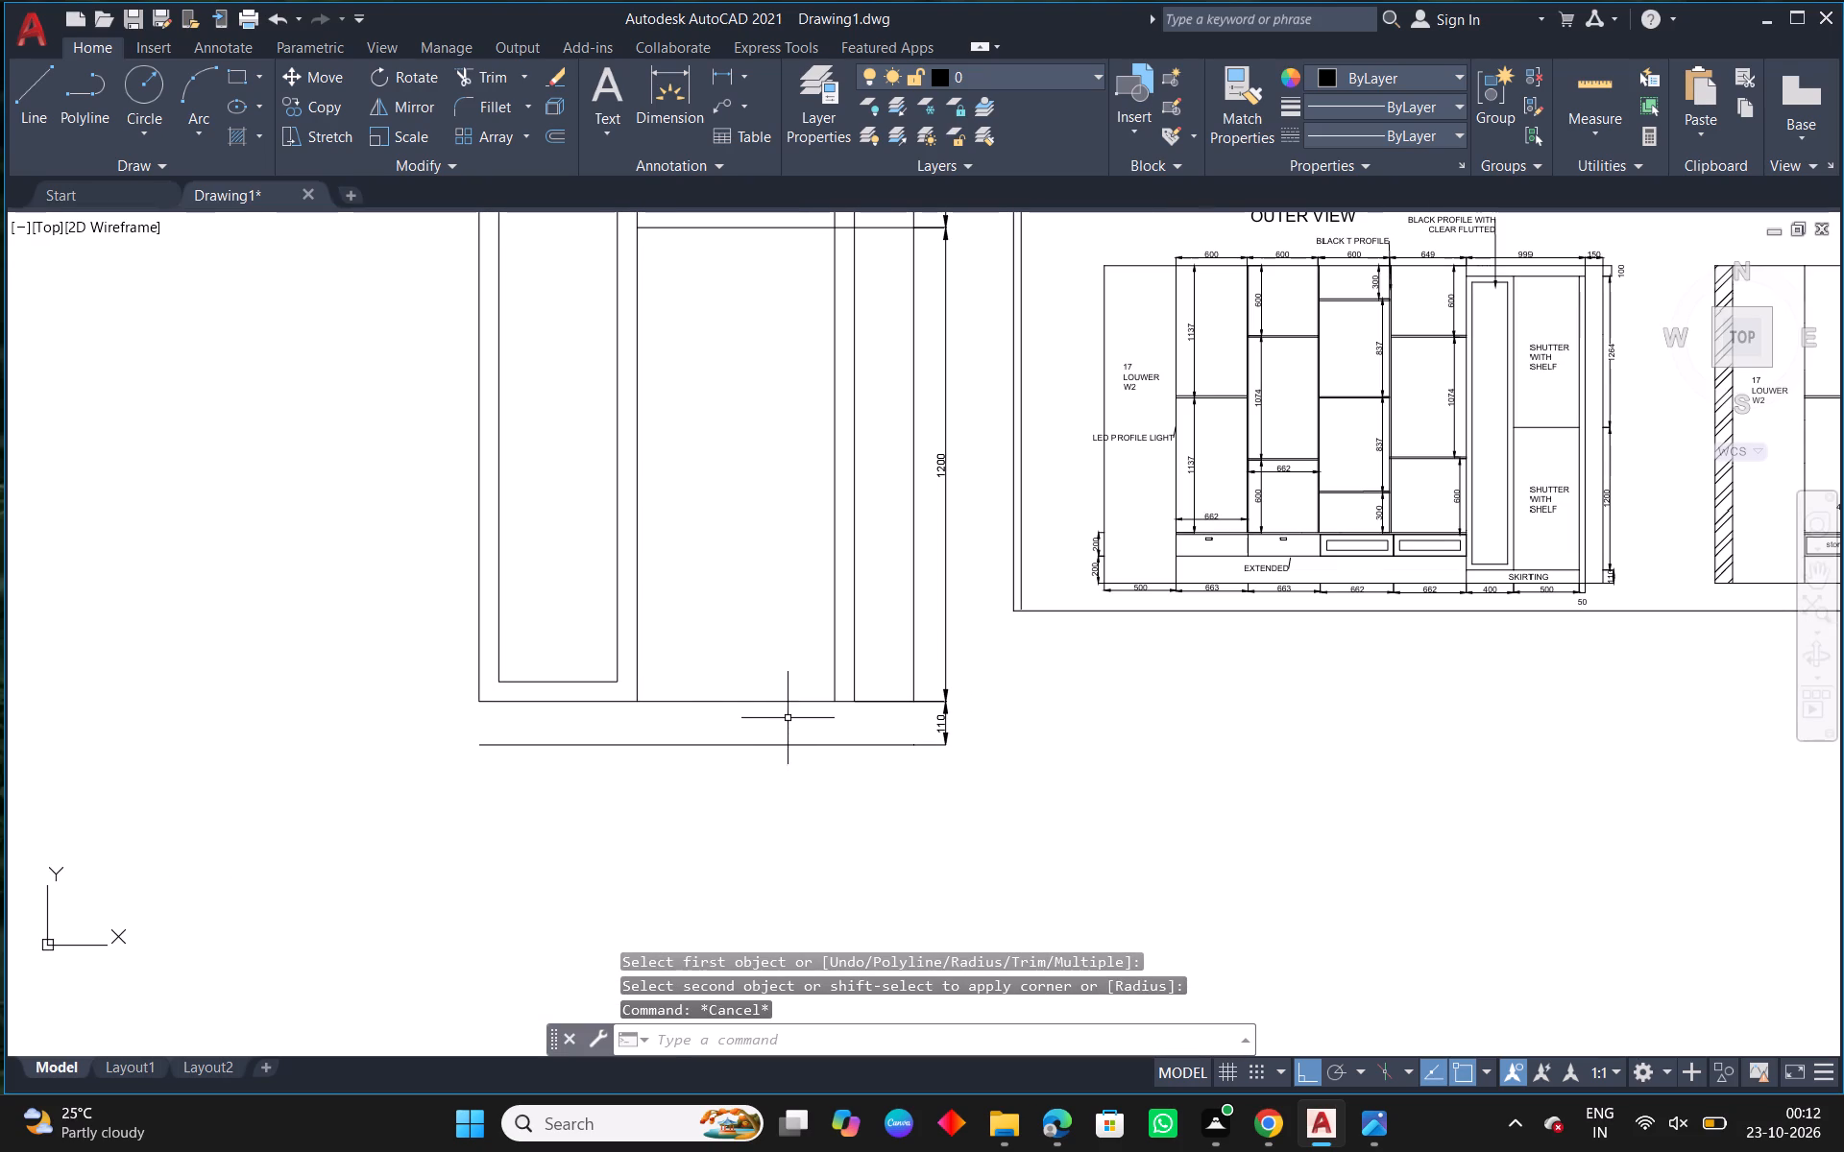
Extend the glass door's outer vertical line down to the skirting's bottom line.
middle_drag(644, 720, 738, 714)
text(ex)
key(space)
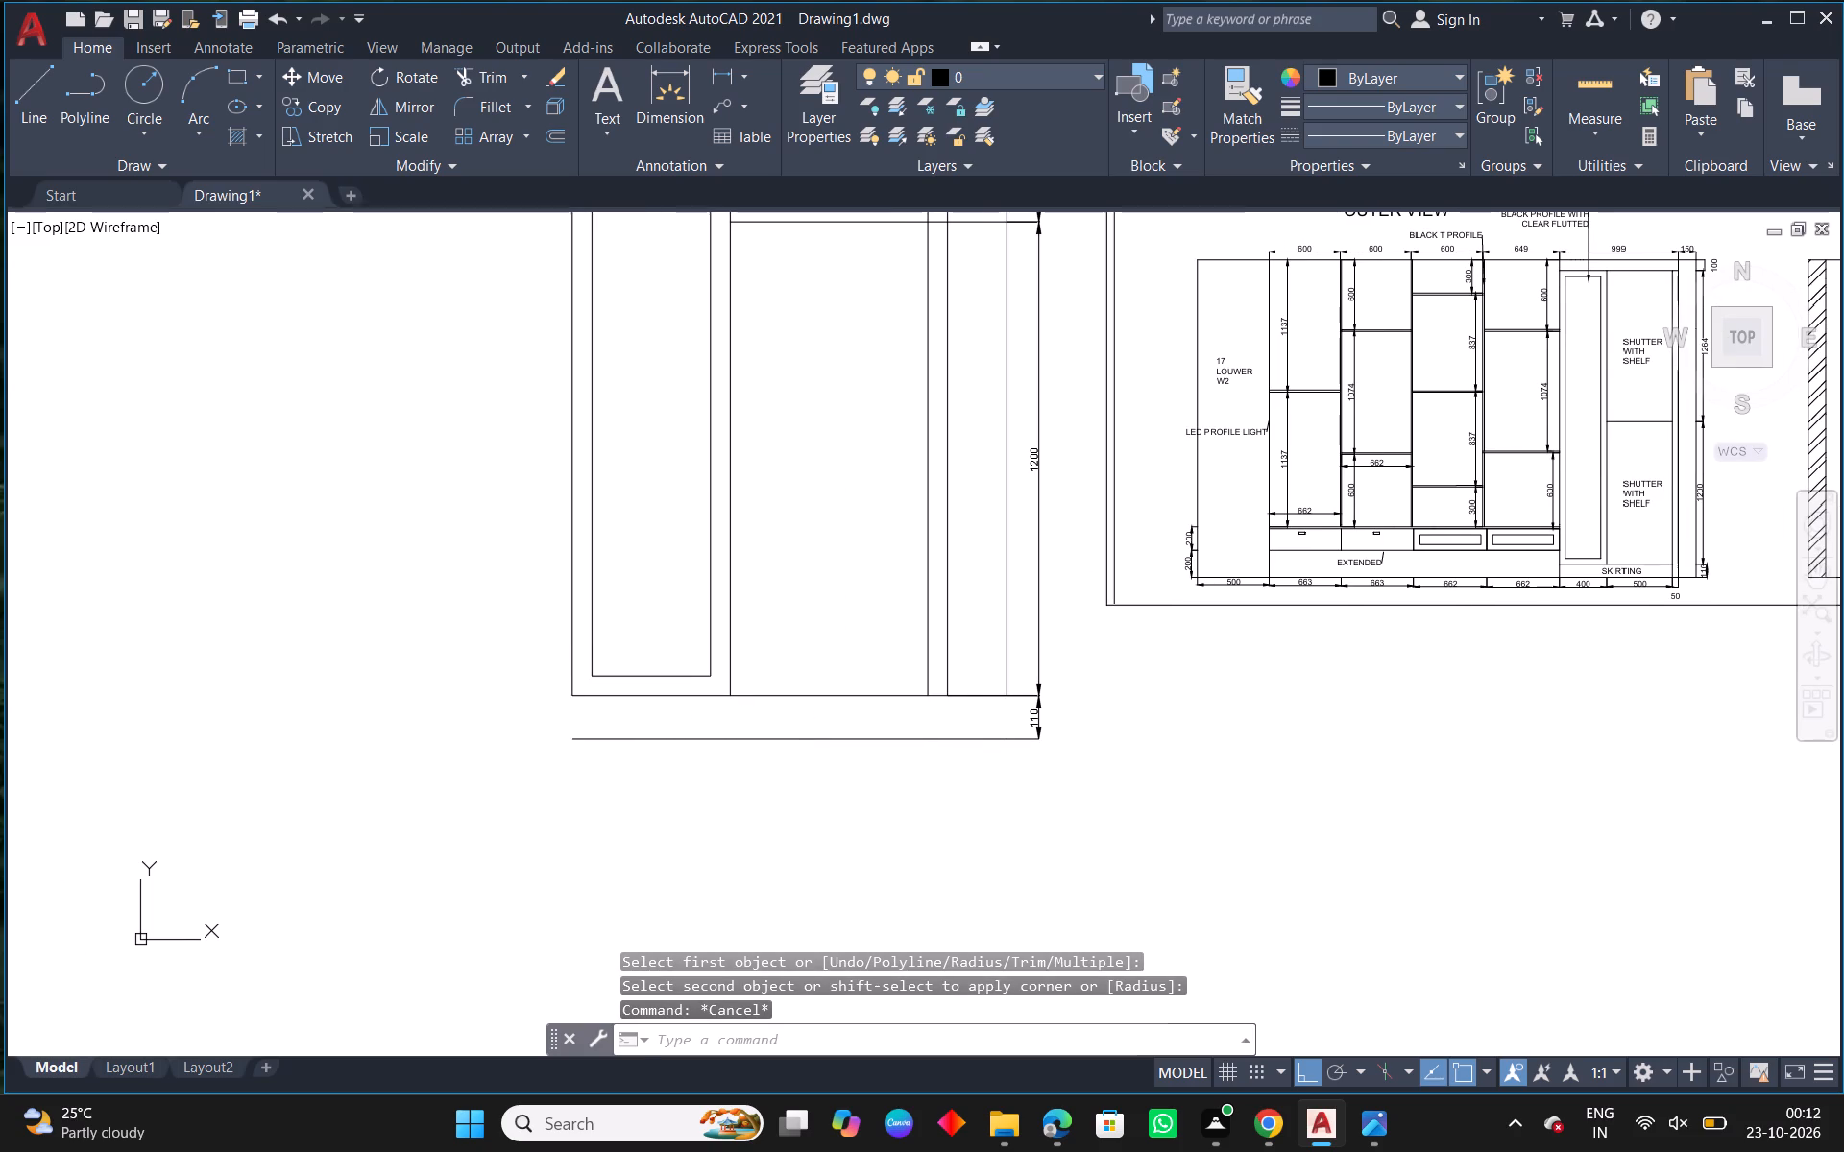
click(569, 649)
key(Escape)
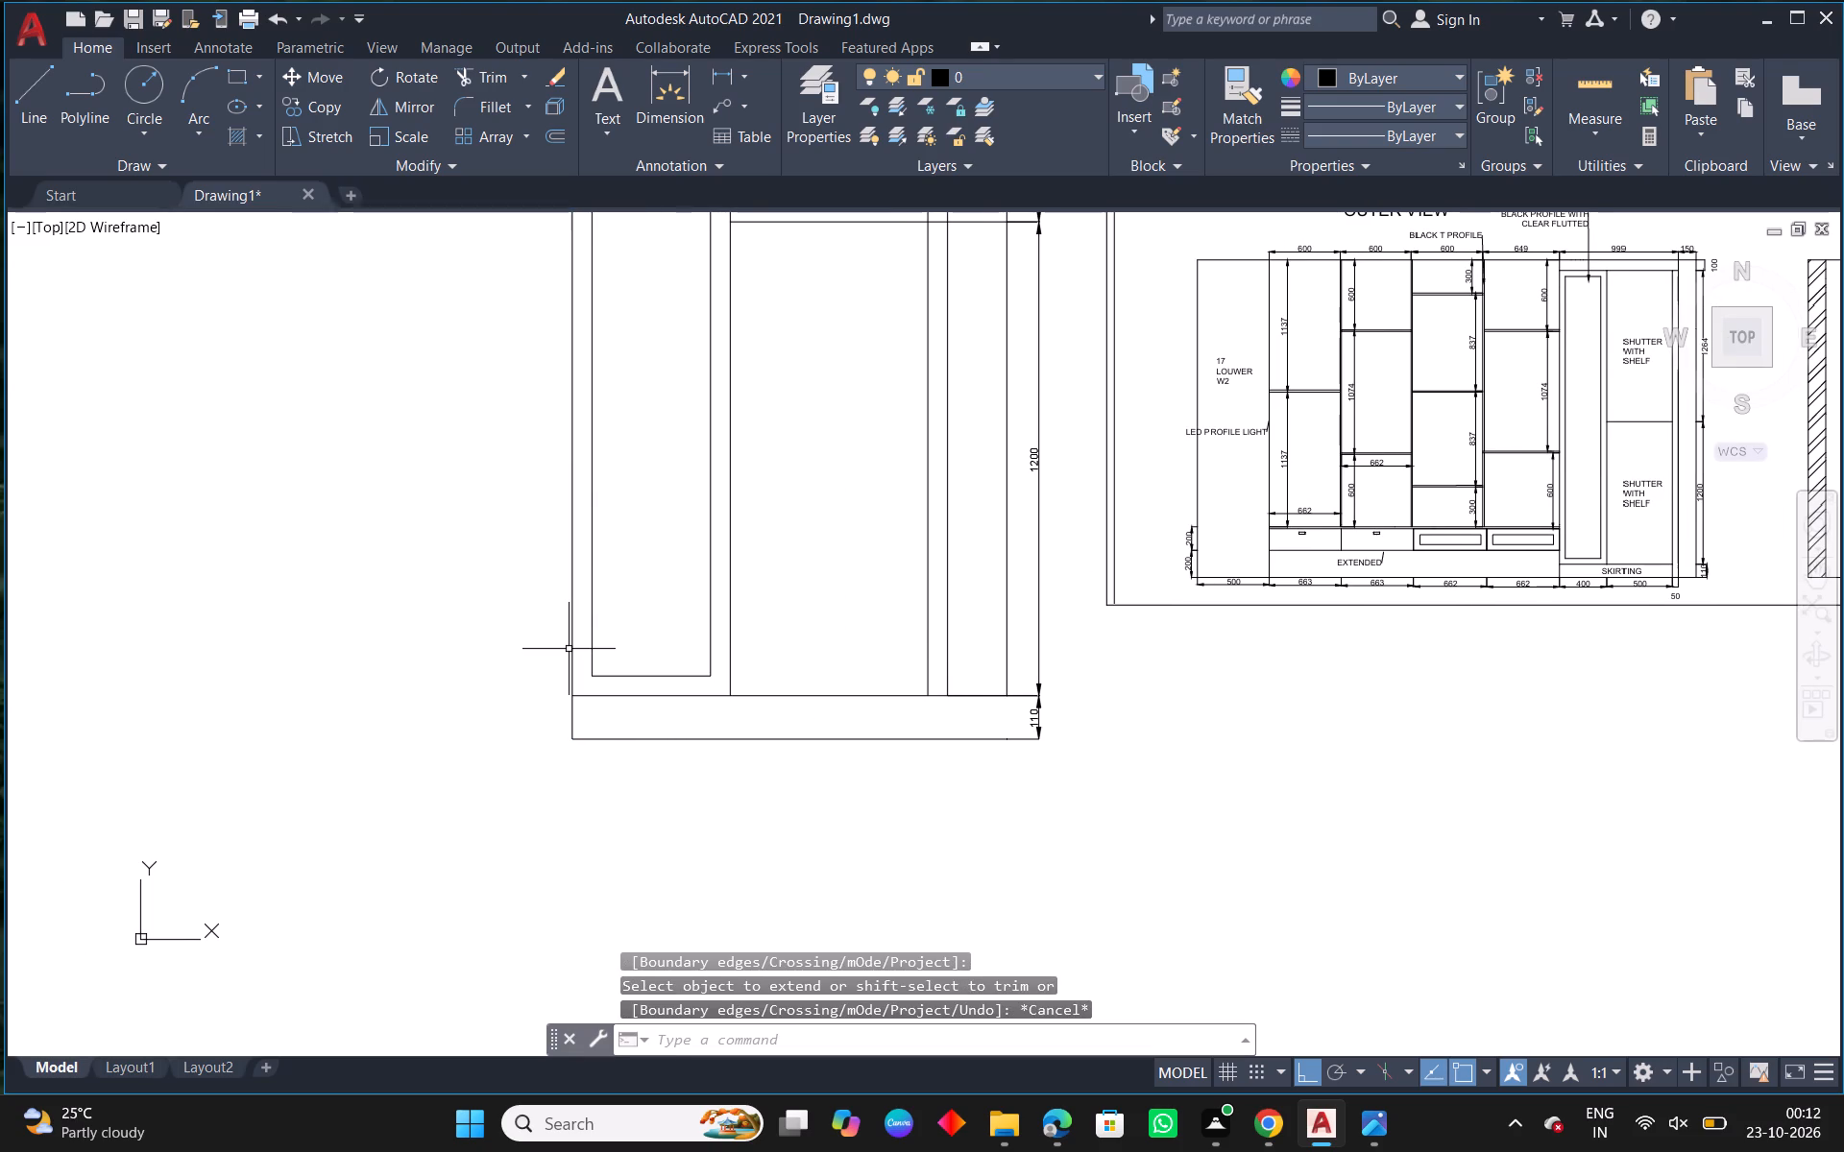
Place a multiline text box inside the lower shutter, beside the glass door.
middle_drag(643, 611, 638, 667)
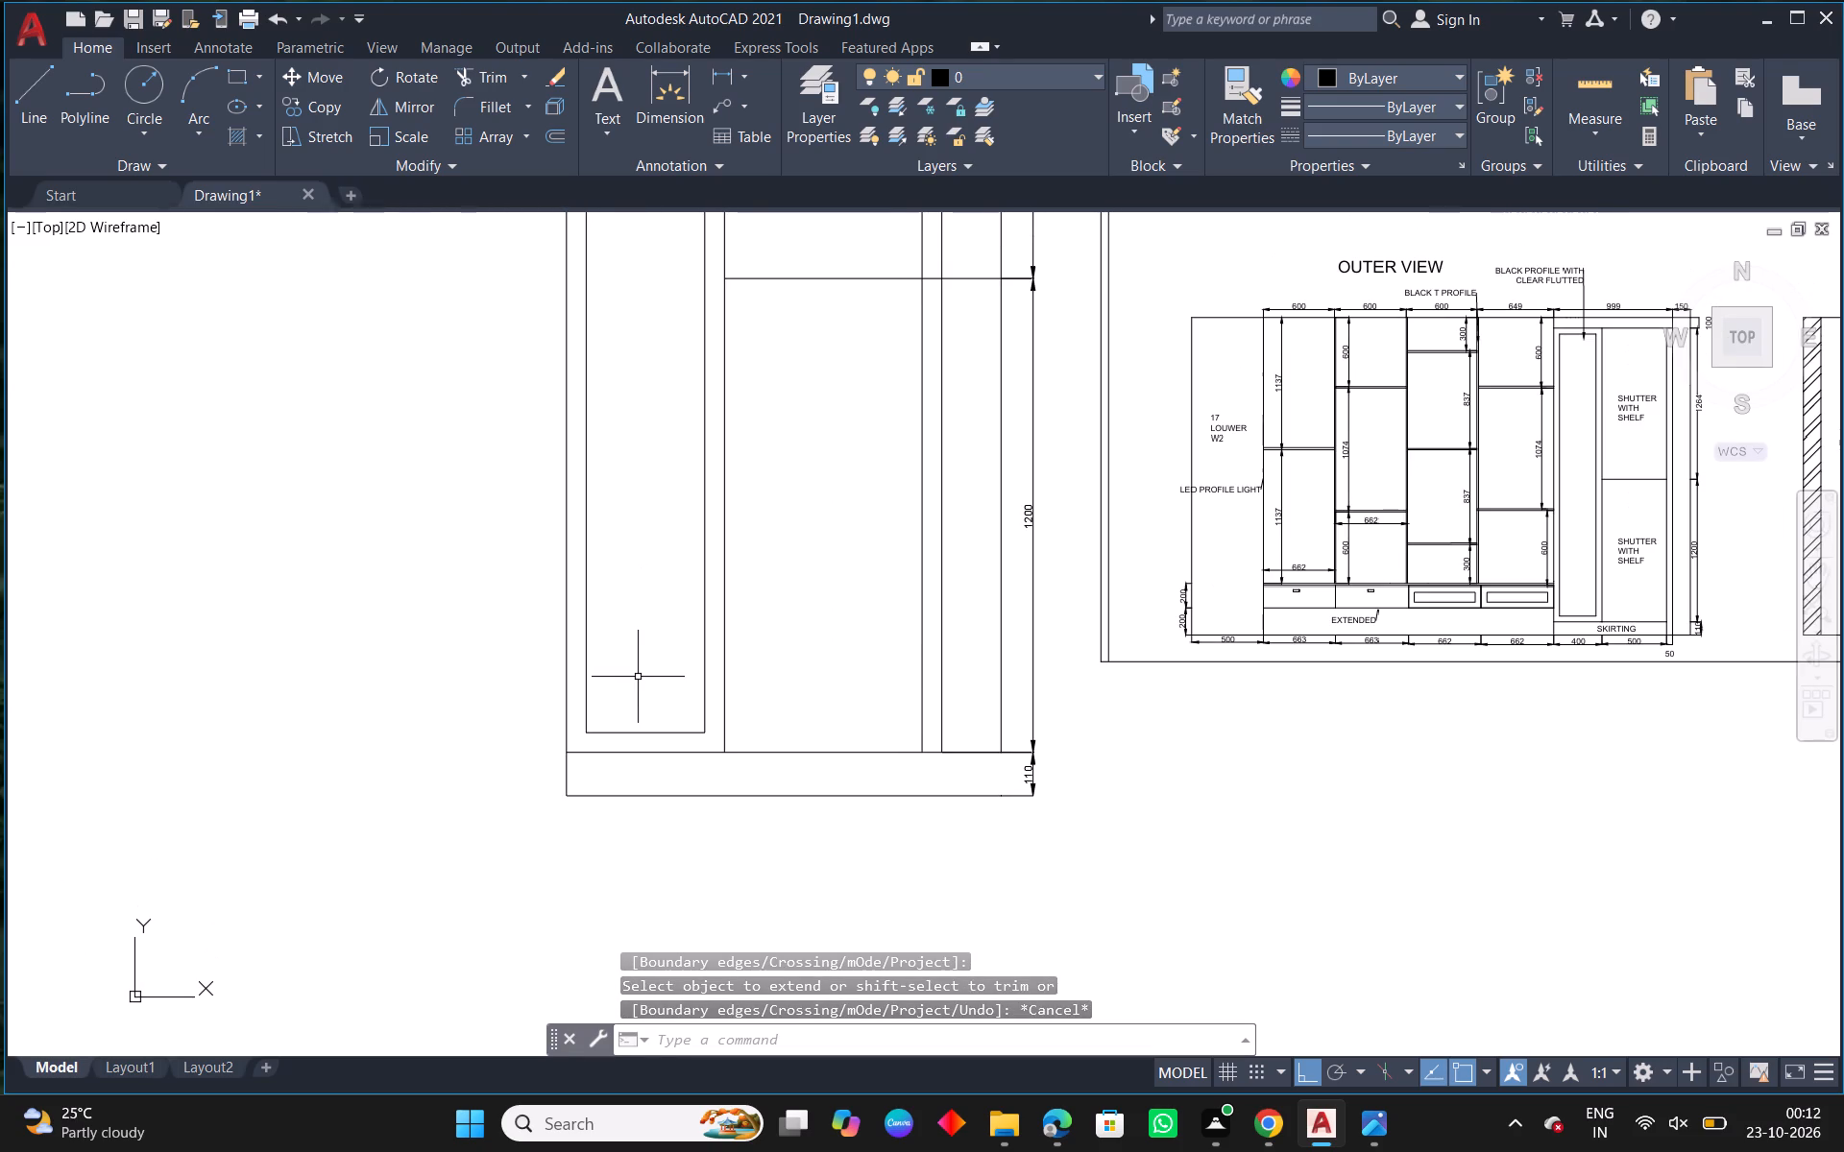
text(t)
key(space)
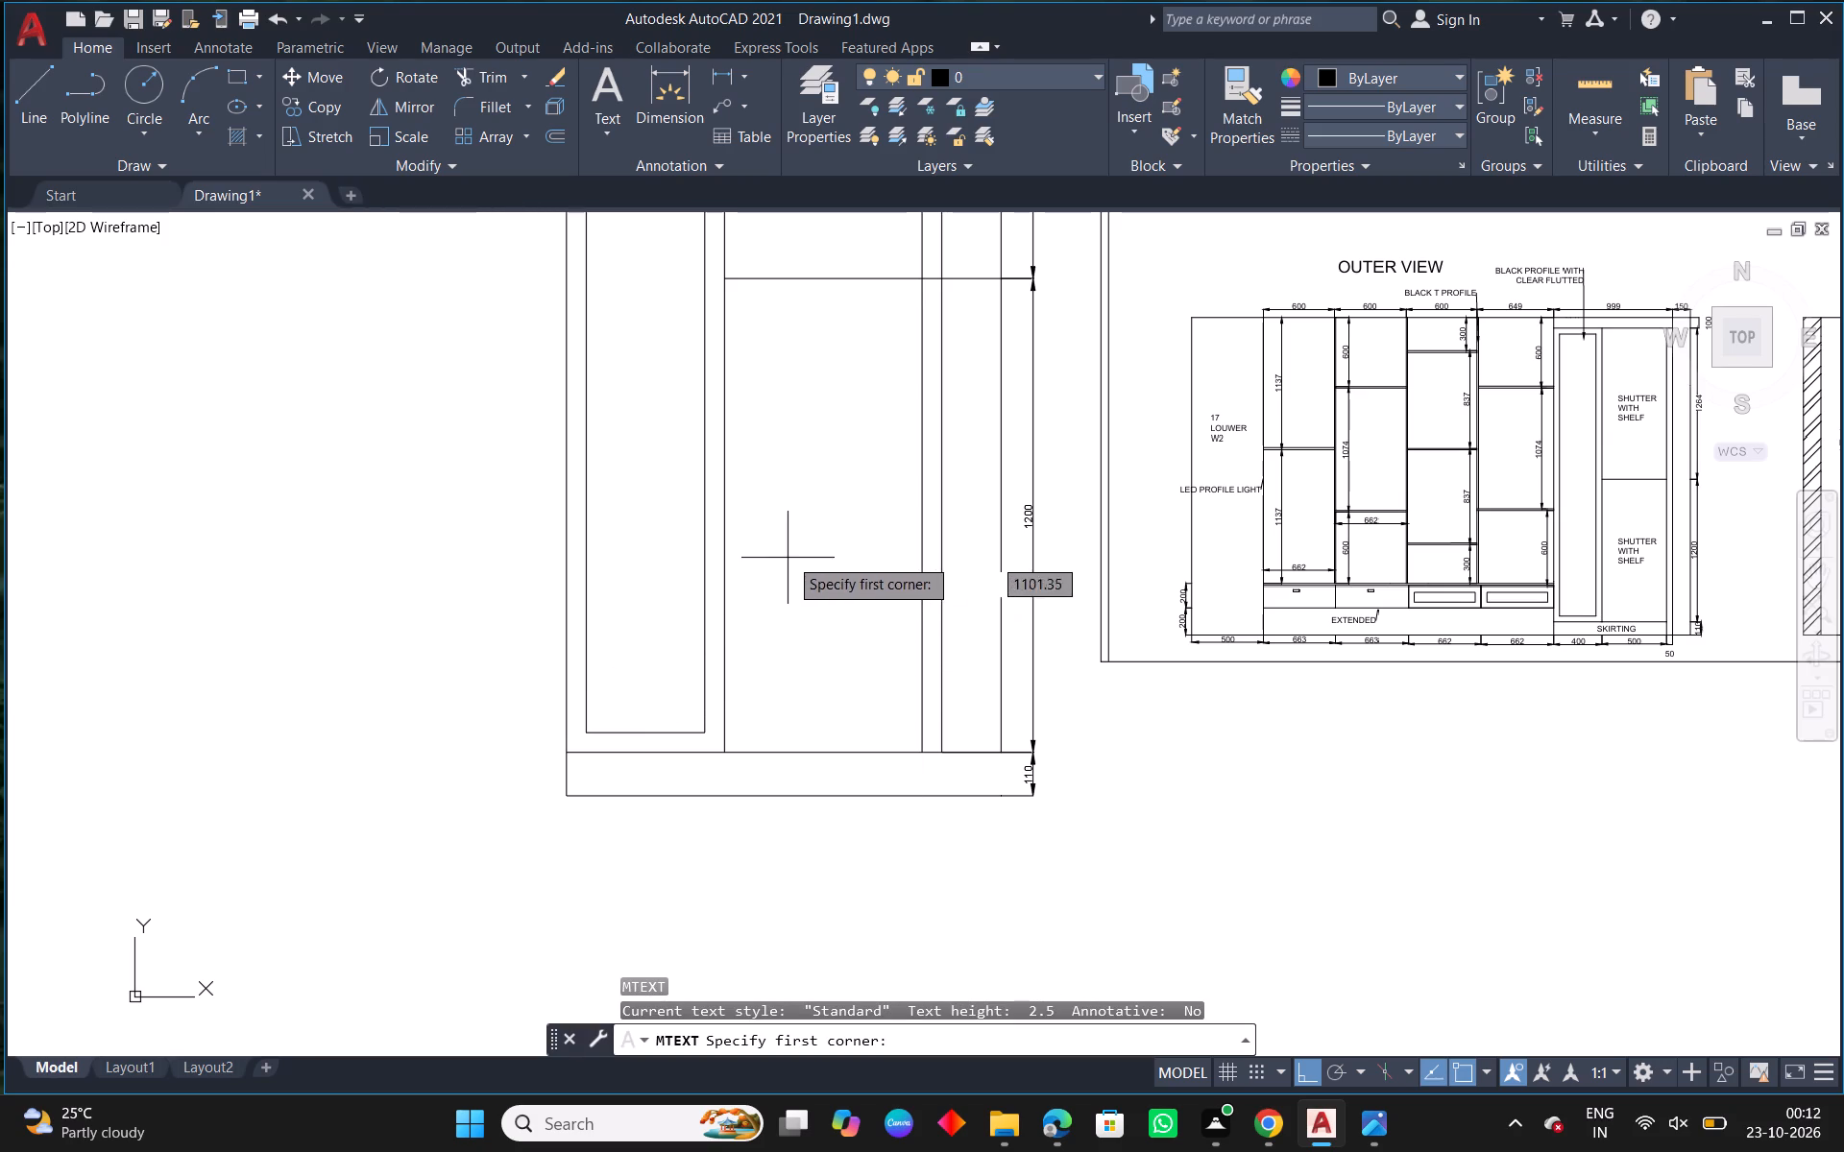
click(796, 506)
drag(796, 589, 819, 585)
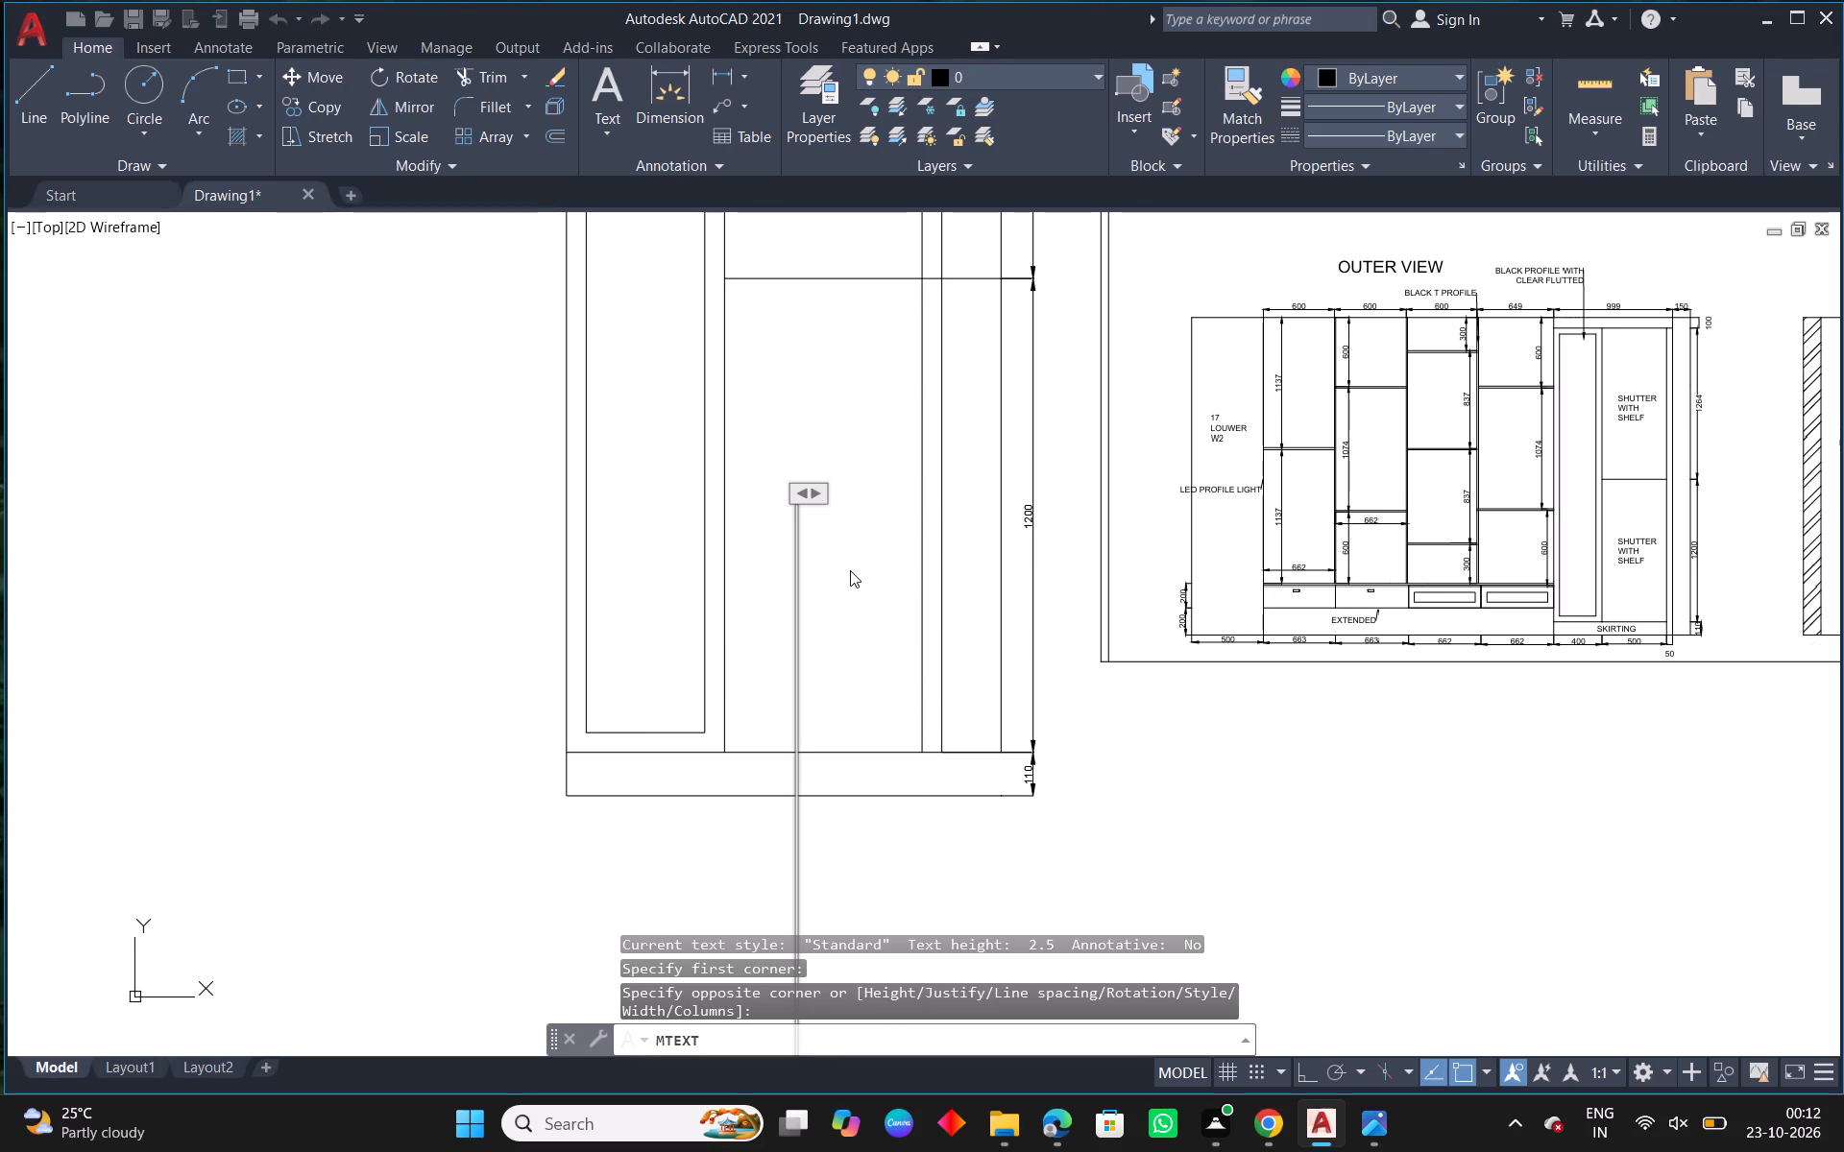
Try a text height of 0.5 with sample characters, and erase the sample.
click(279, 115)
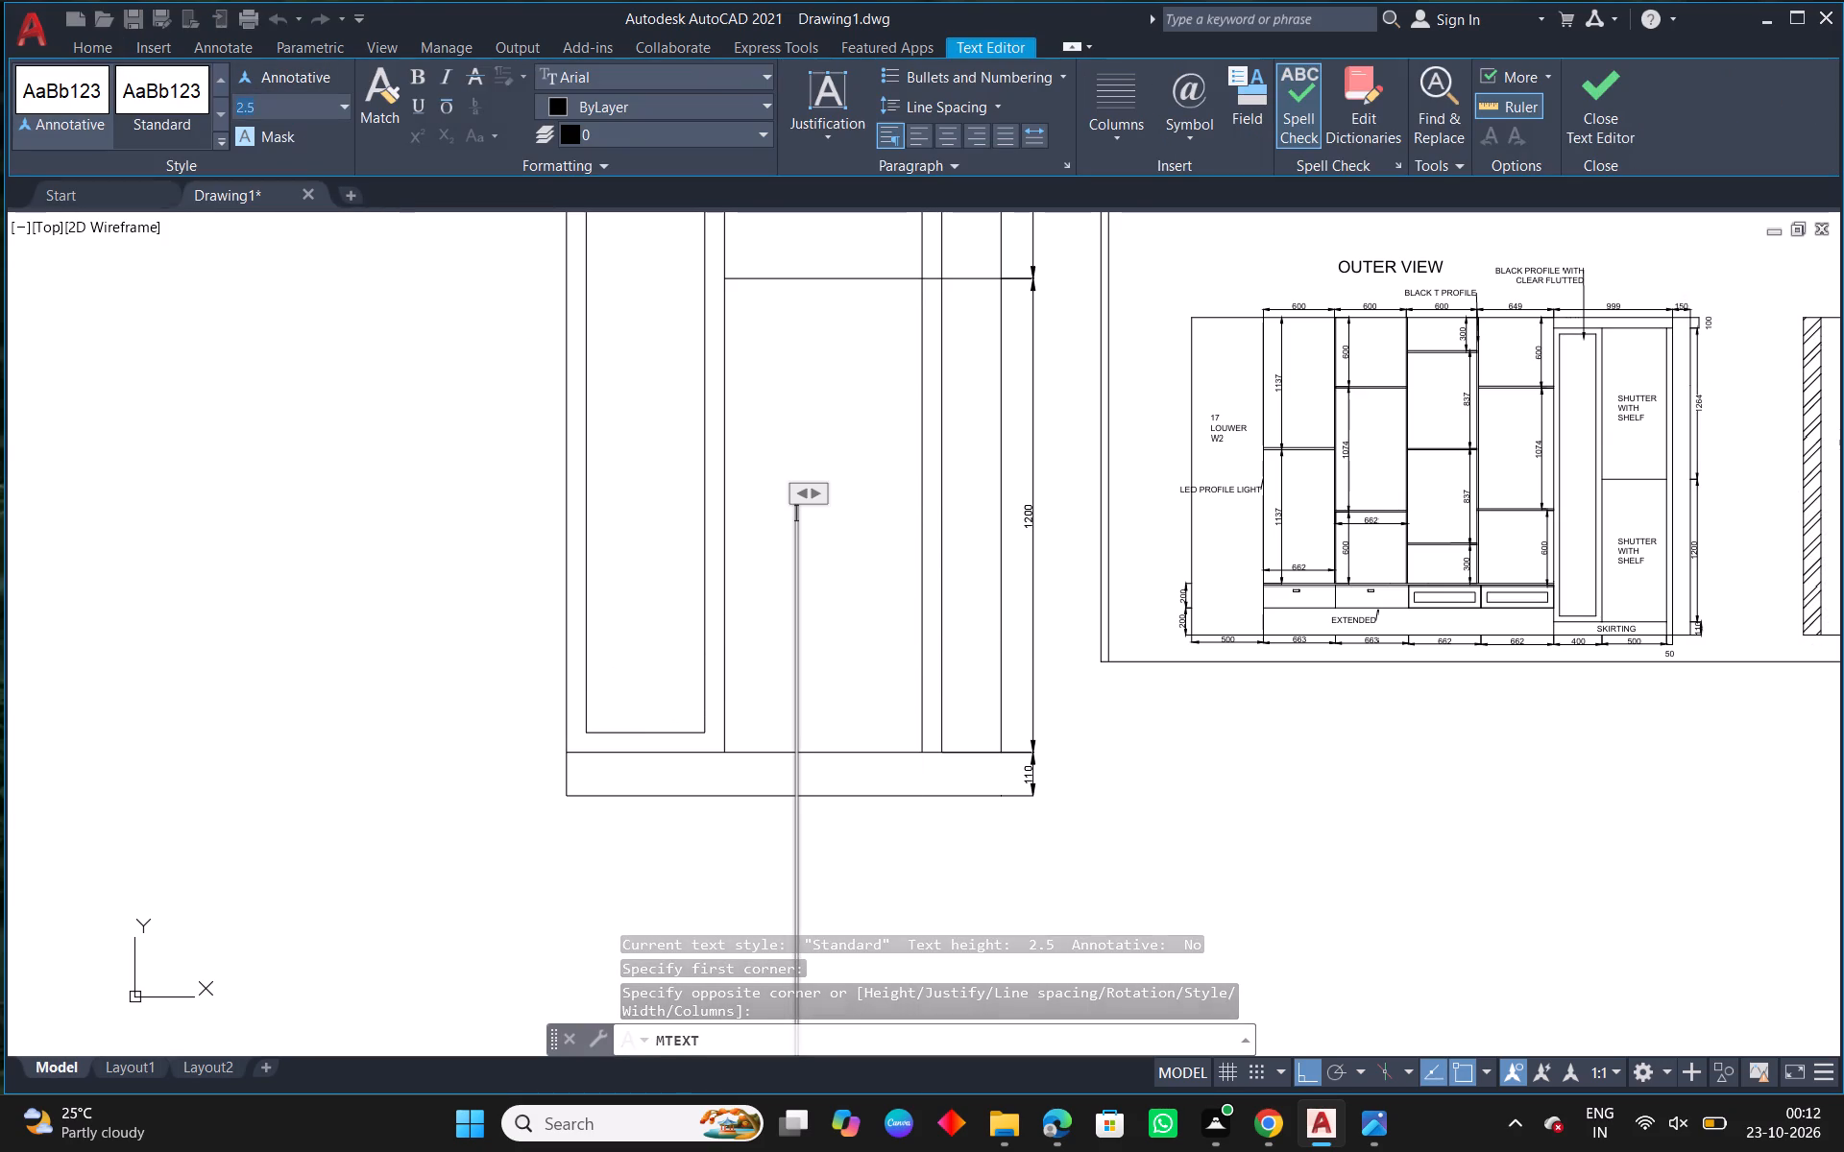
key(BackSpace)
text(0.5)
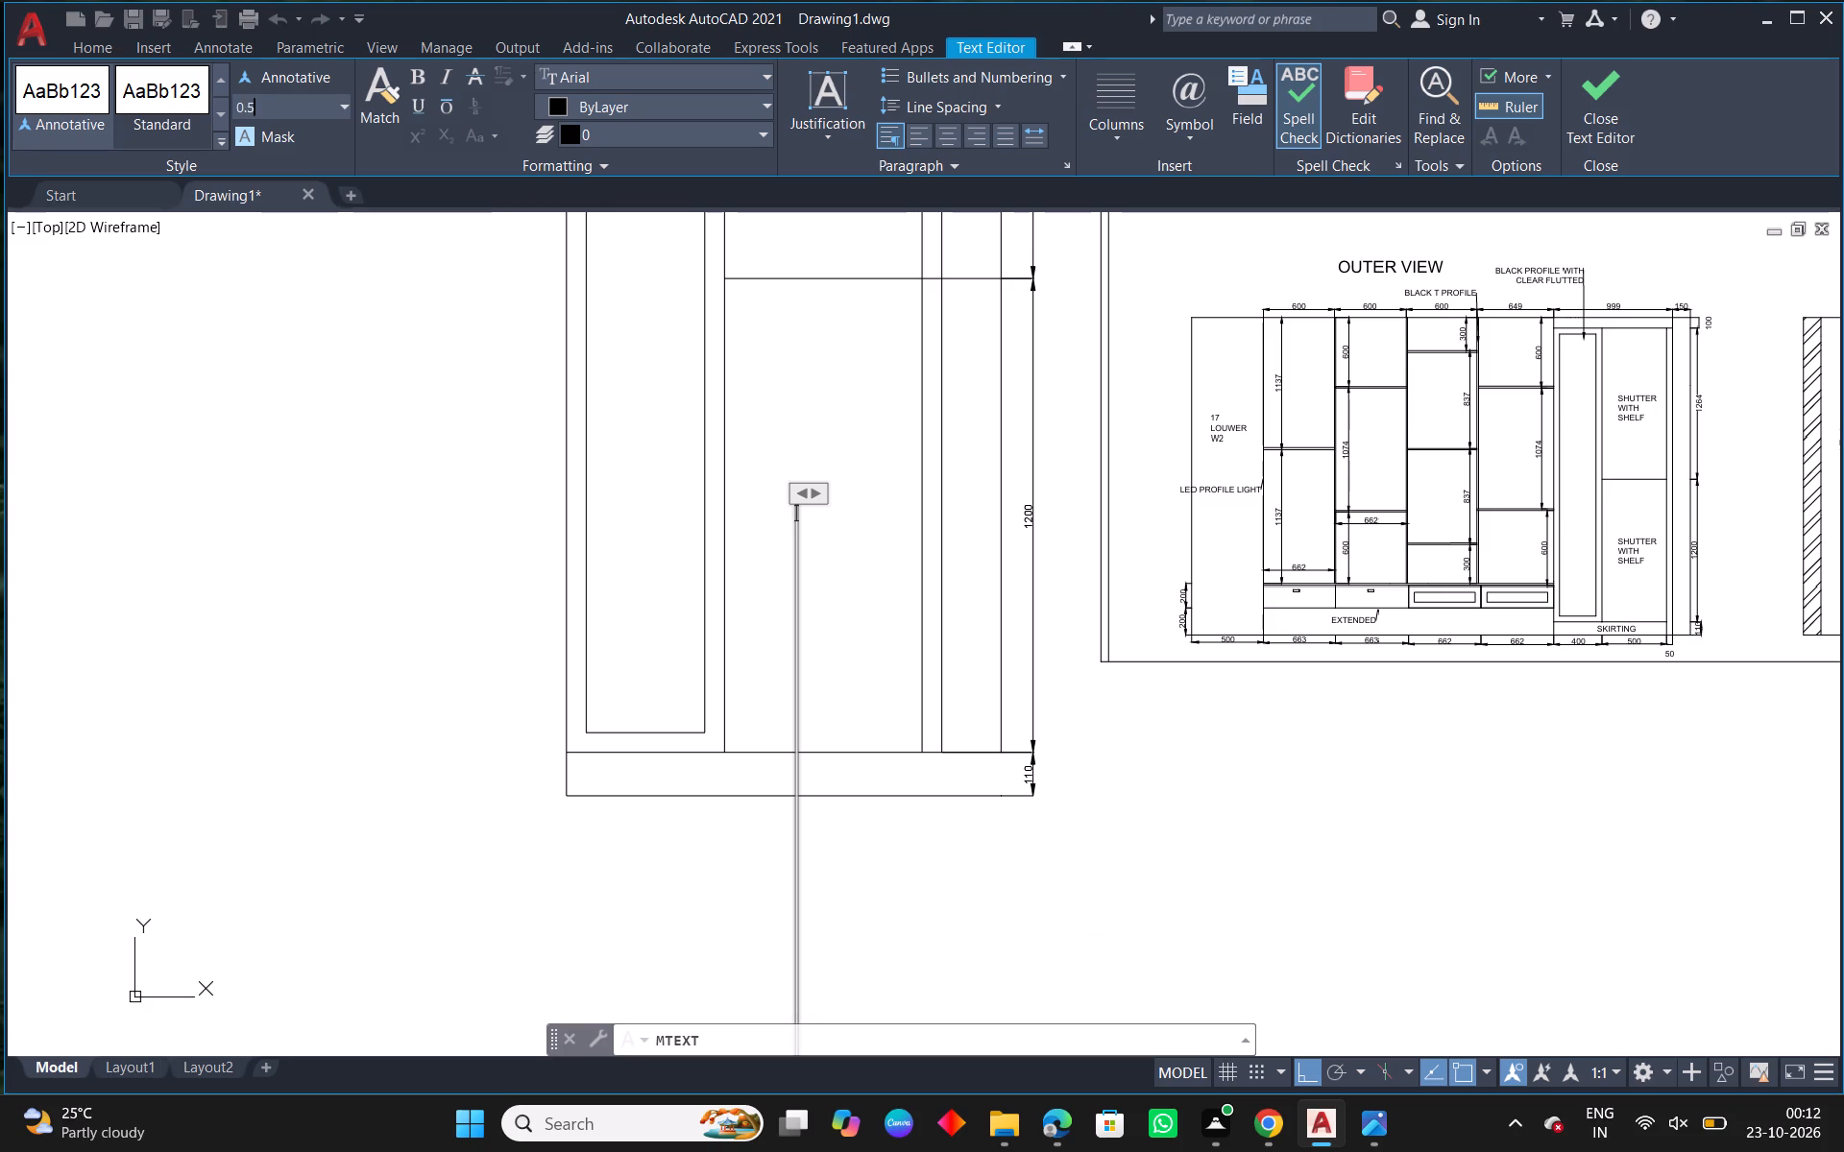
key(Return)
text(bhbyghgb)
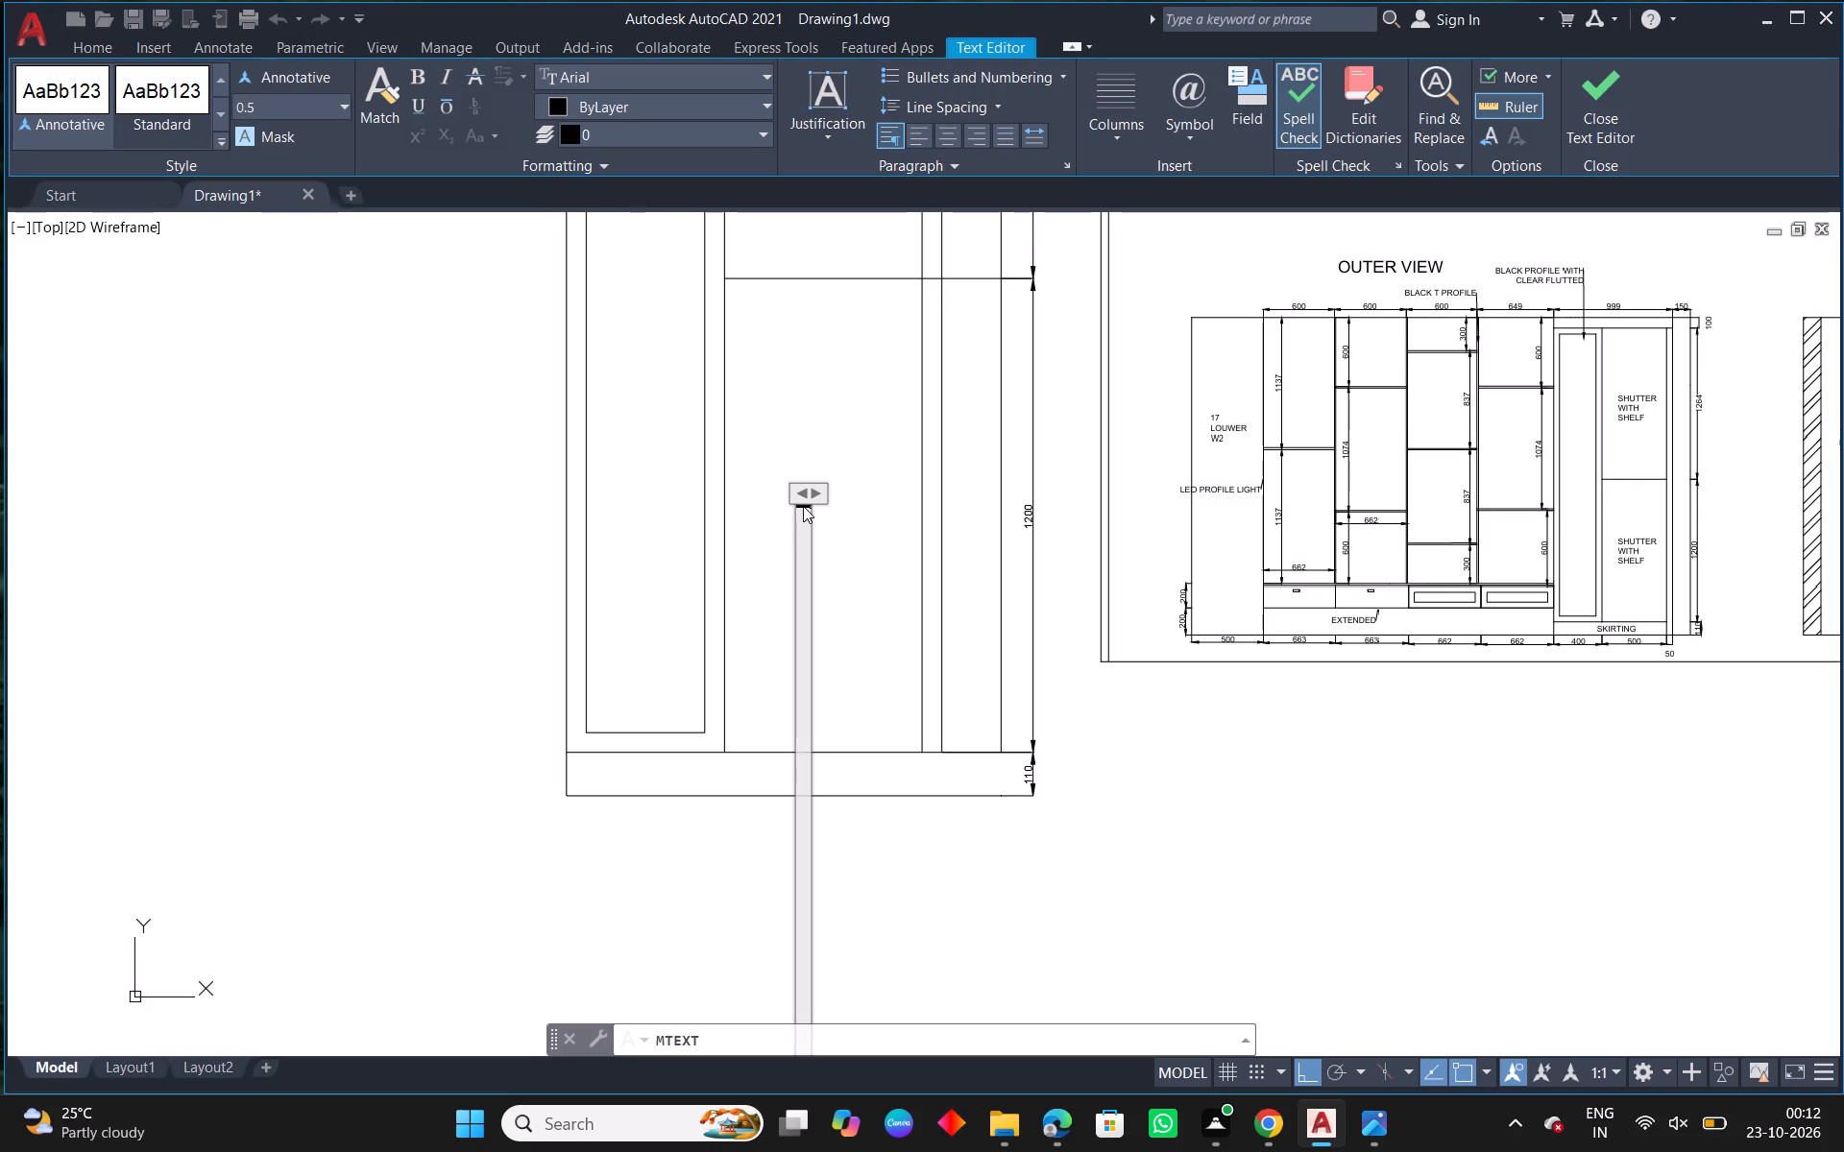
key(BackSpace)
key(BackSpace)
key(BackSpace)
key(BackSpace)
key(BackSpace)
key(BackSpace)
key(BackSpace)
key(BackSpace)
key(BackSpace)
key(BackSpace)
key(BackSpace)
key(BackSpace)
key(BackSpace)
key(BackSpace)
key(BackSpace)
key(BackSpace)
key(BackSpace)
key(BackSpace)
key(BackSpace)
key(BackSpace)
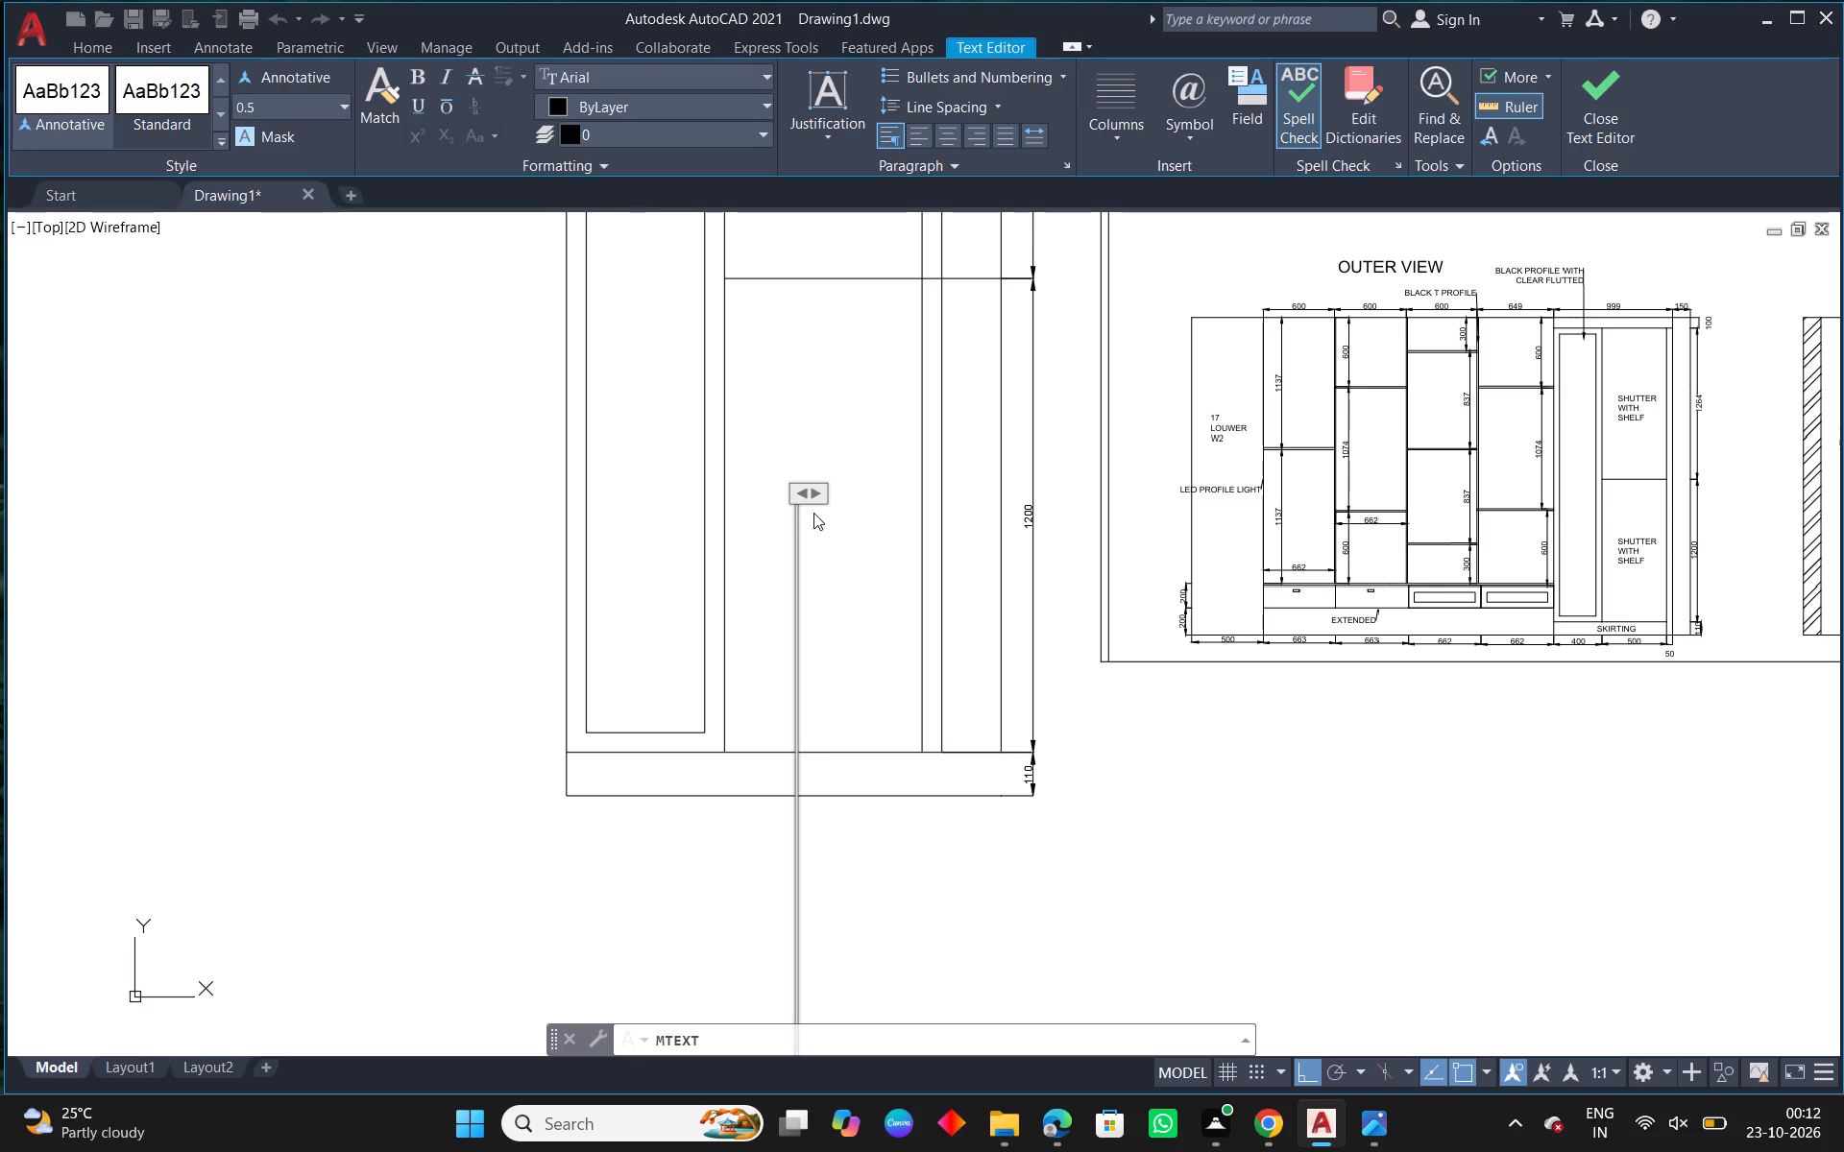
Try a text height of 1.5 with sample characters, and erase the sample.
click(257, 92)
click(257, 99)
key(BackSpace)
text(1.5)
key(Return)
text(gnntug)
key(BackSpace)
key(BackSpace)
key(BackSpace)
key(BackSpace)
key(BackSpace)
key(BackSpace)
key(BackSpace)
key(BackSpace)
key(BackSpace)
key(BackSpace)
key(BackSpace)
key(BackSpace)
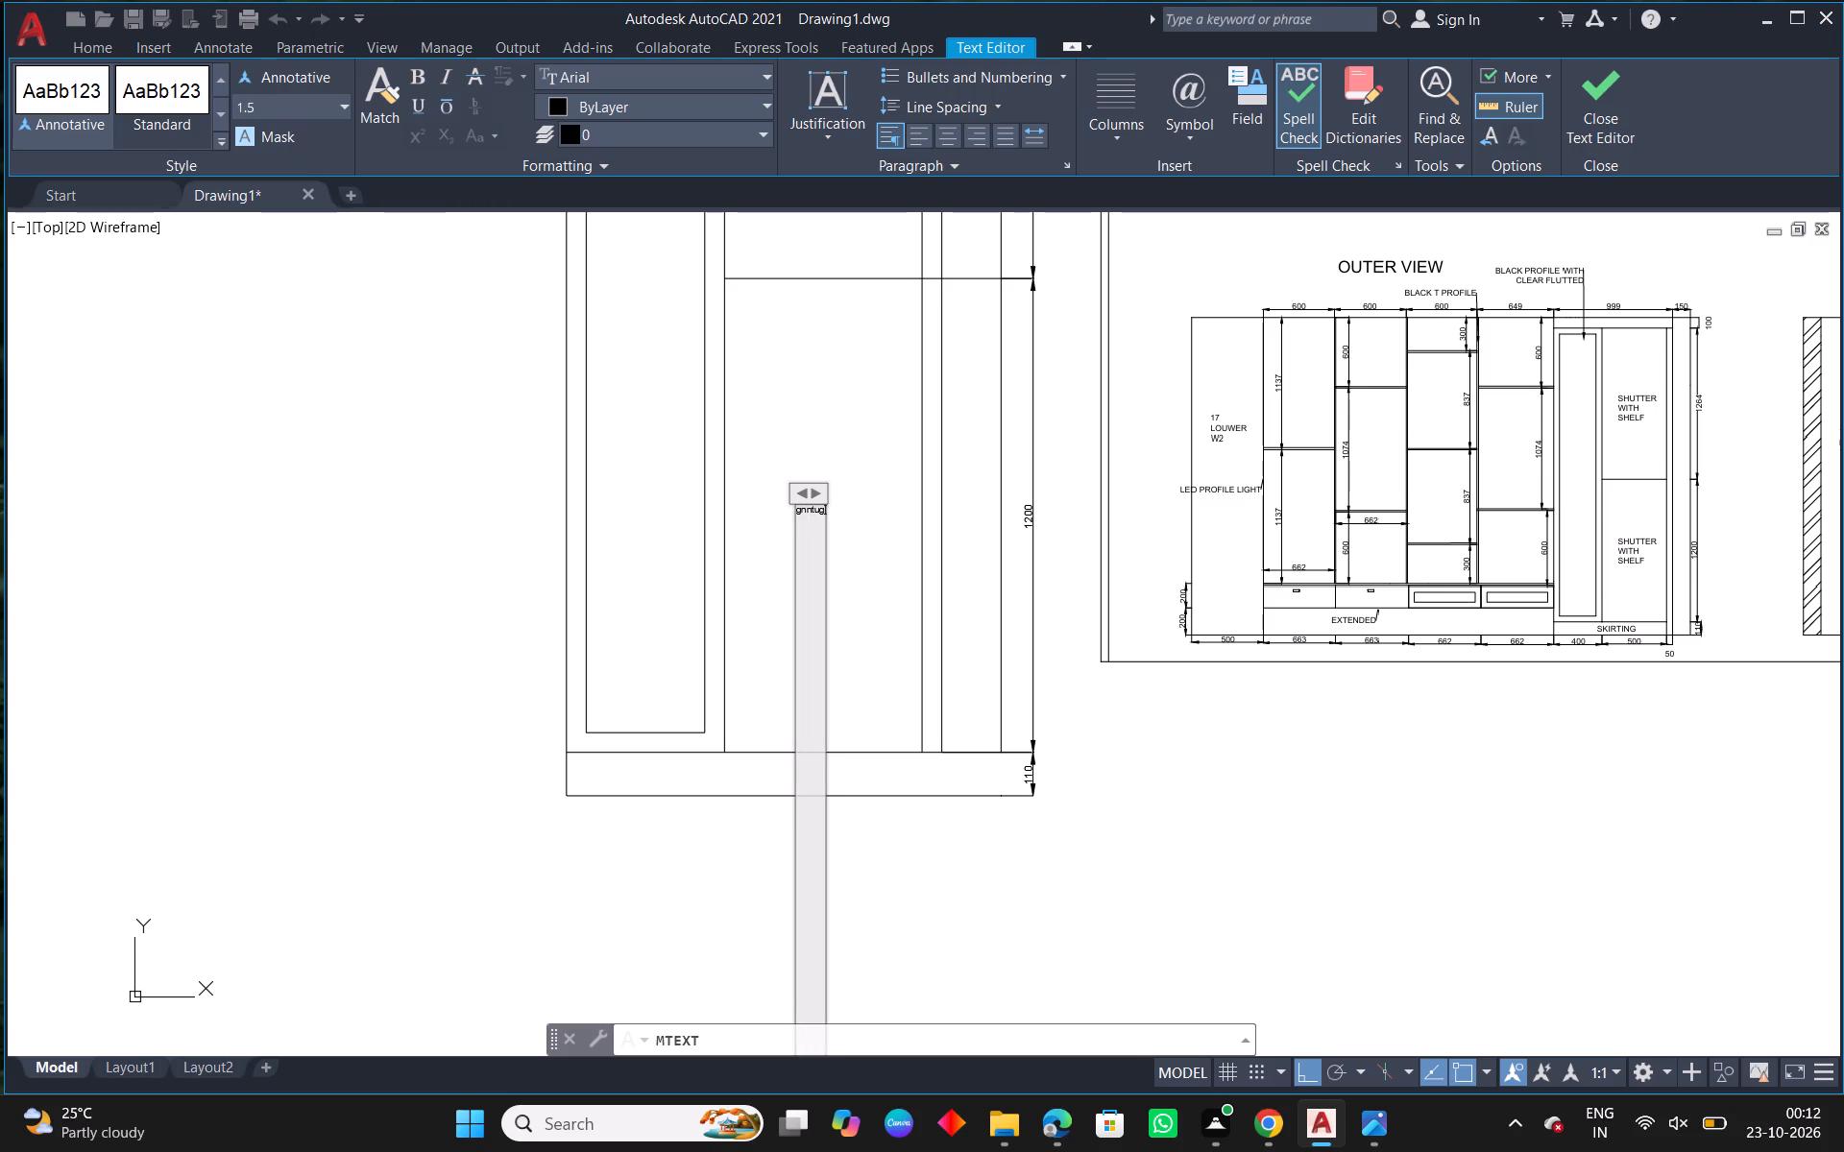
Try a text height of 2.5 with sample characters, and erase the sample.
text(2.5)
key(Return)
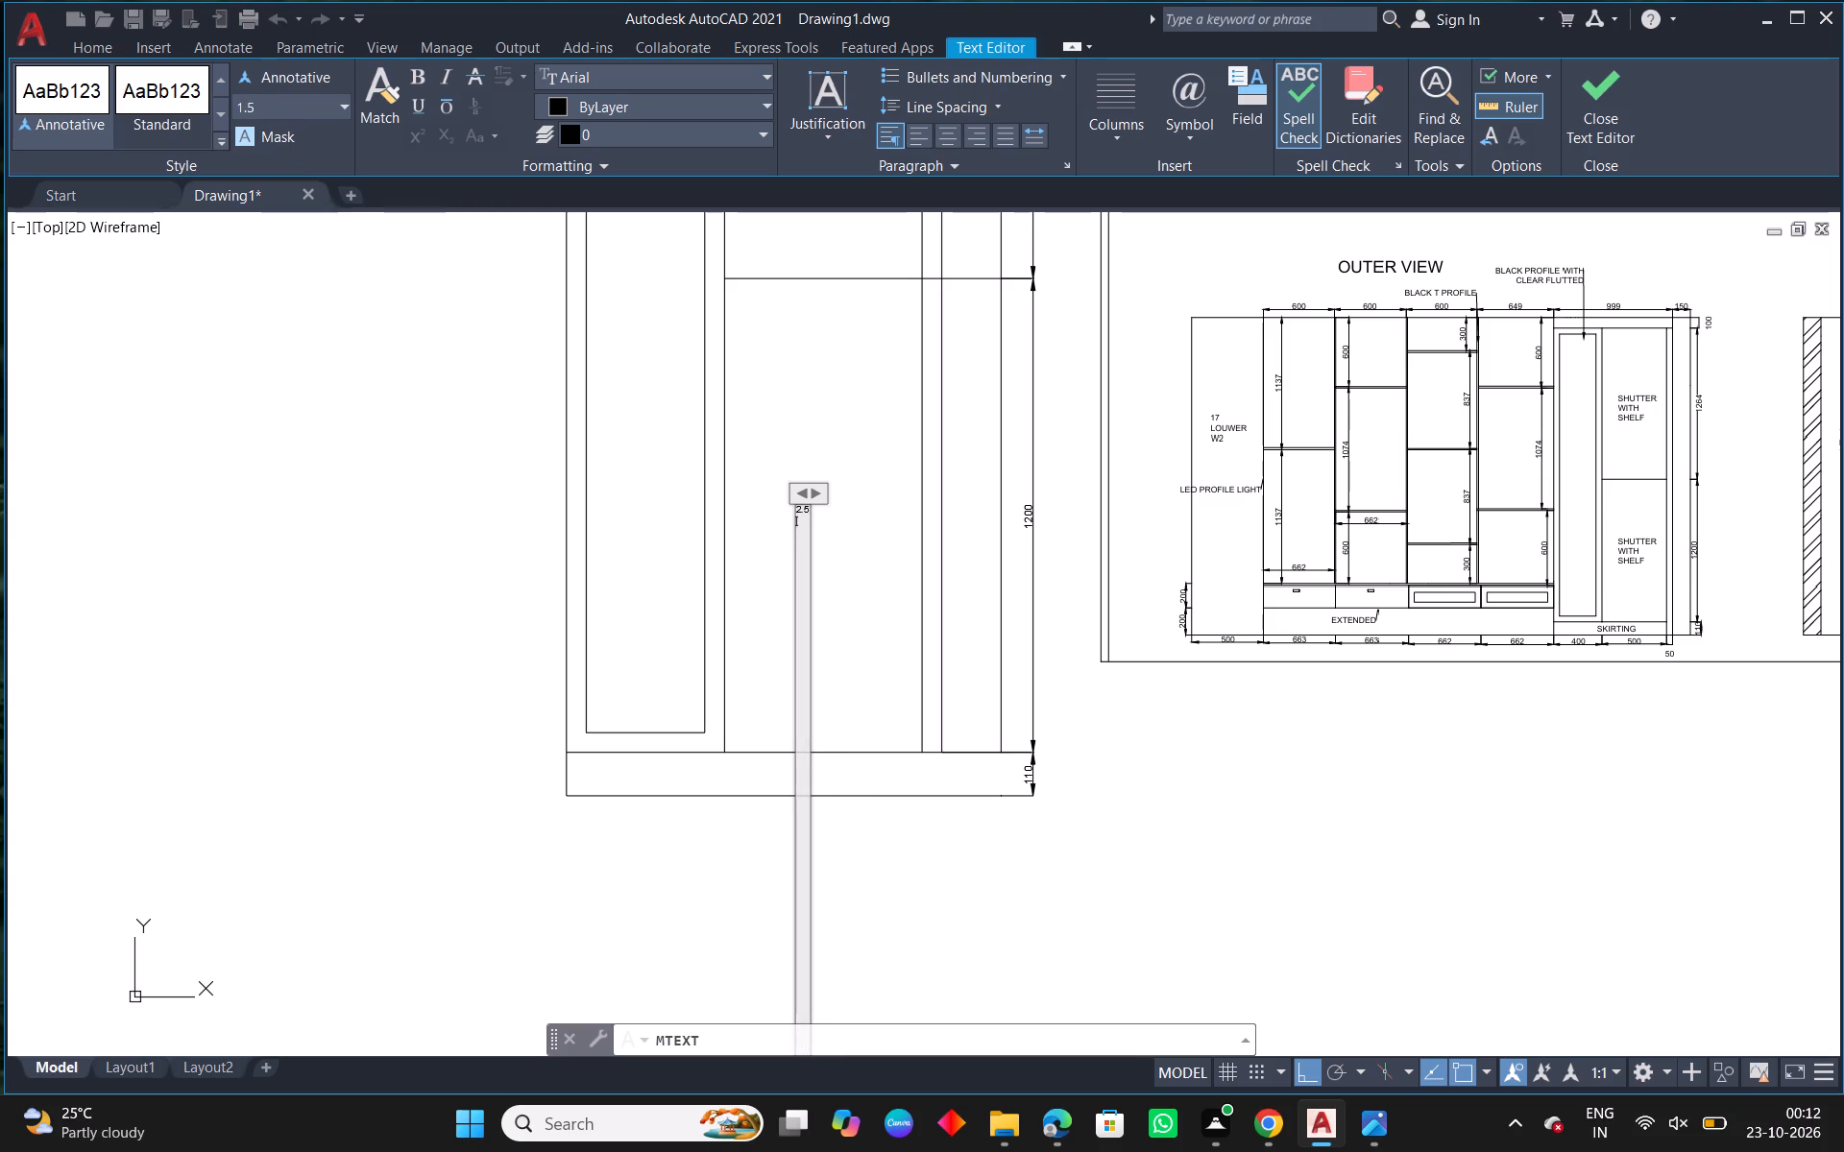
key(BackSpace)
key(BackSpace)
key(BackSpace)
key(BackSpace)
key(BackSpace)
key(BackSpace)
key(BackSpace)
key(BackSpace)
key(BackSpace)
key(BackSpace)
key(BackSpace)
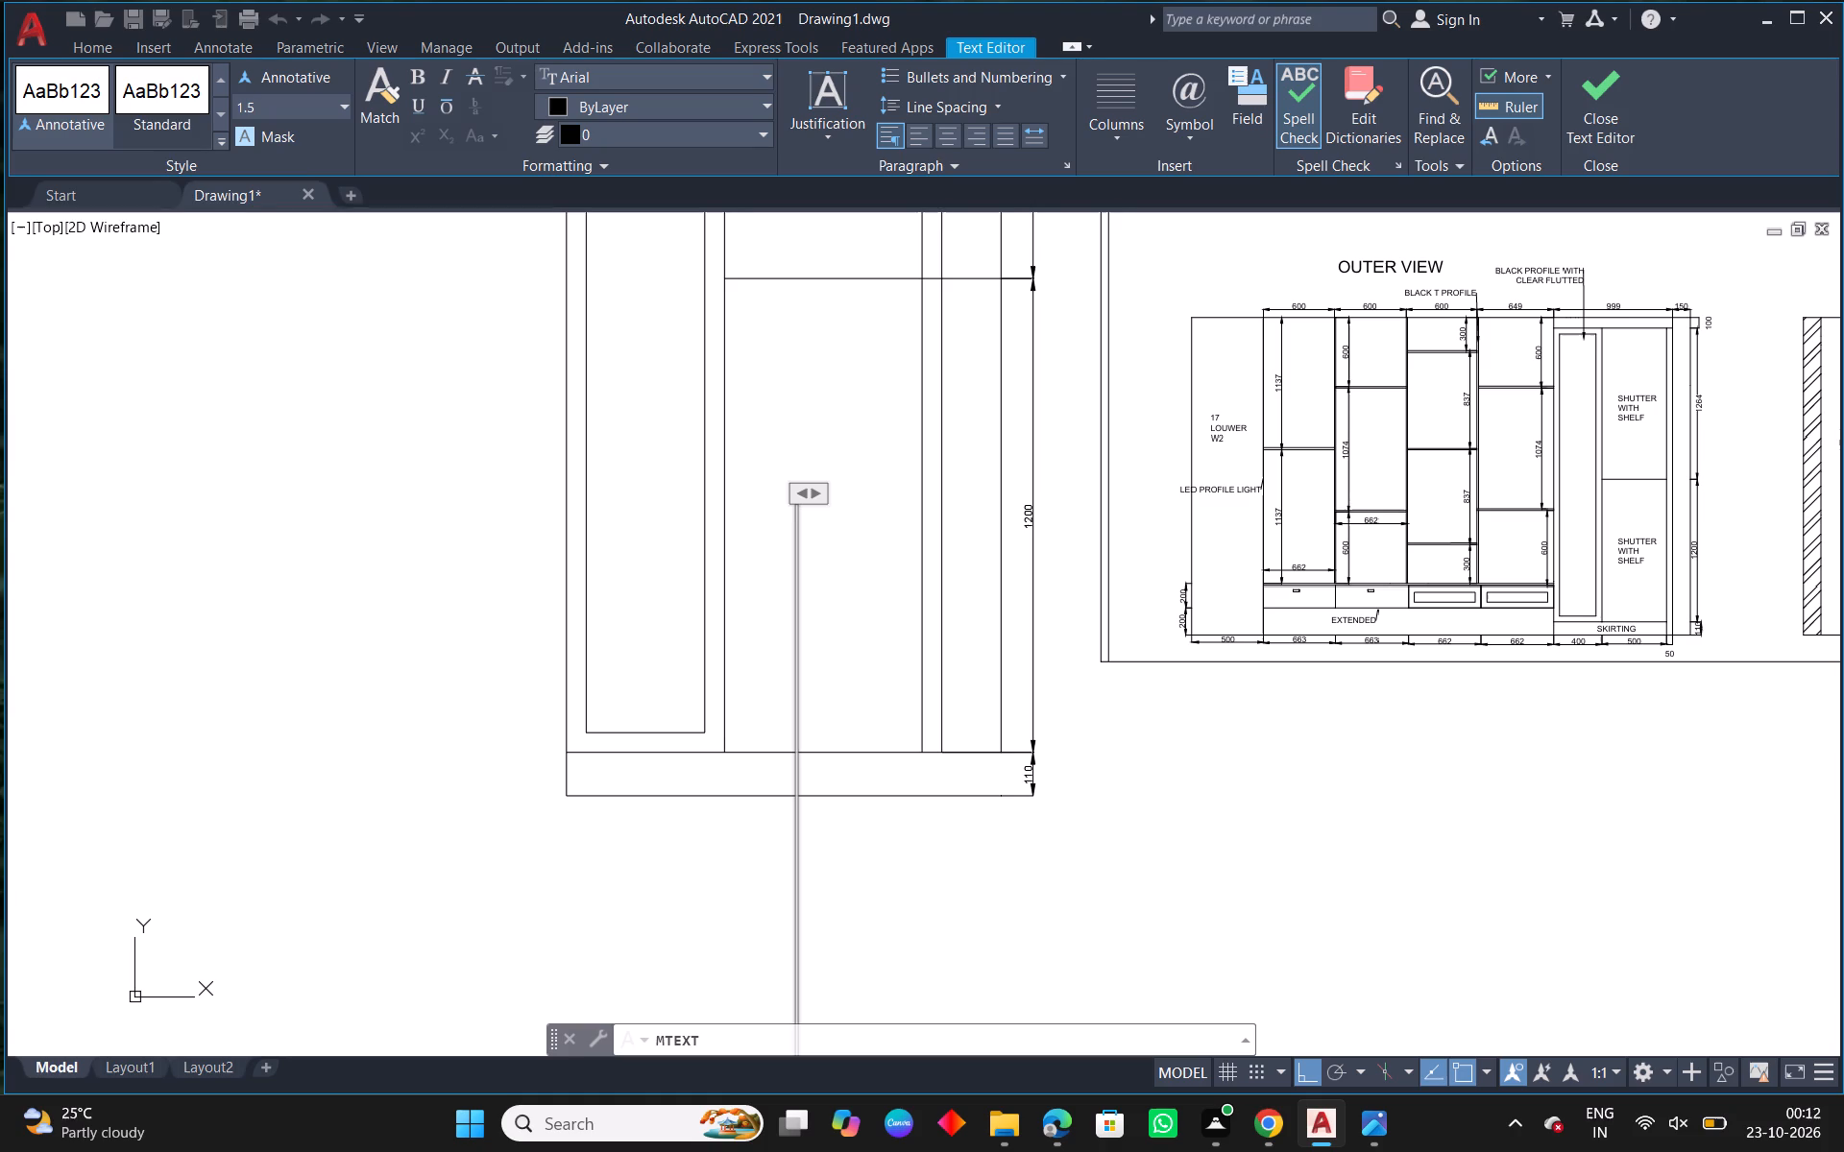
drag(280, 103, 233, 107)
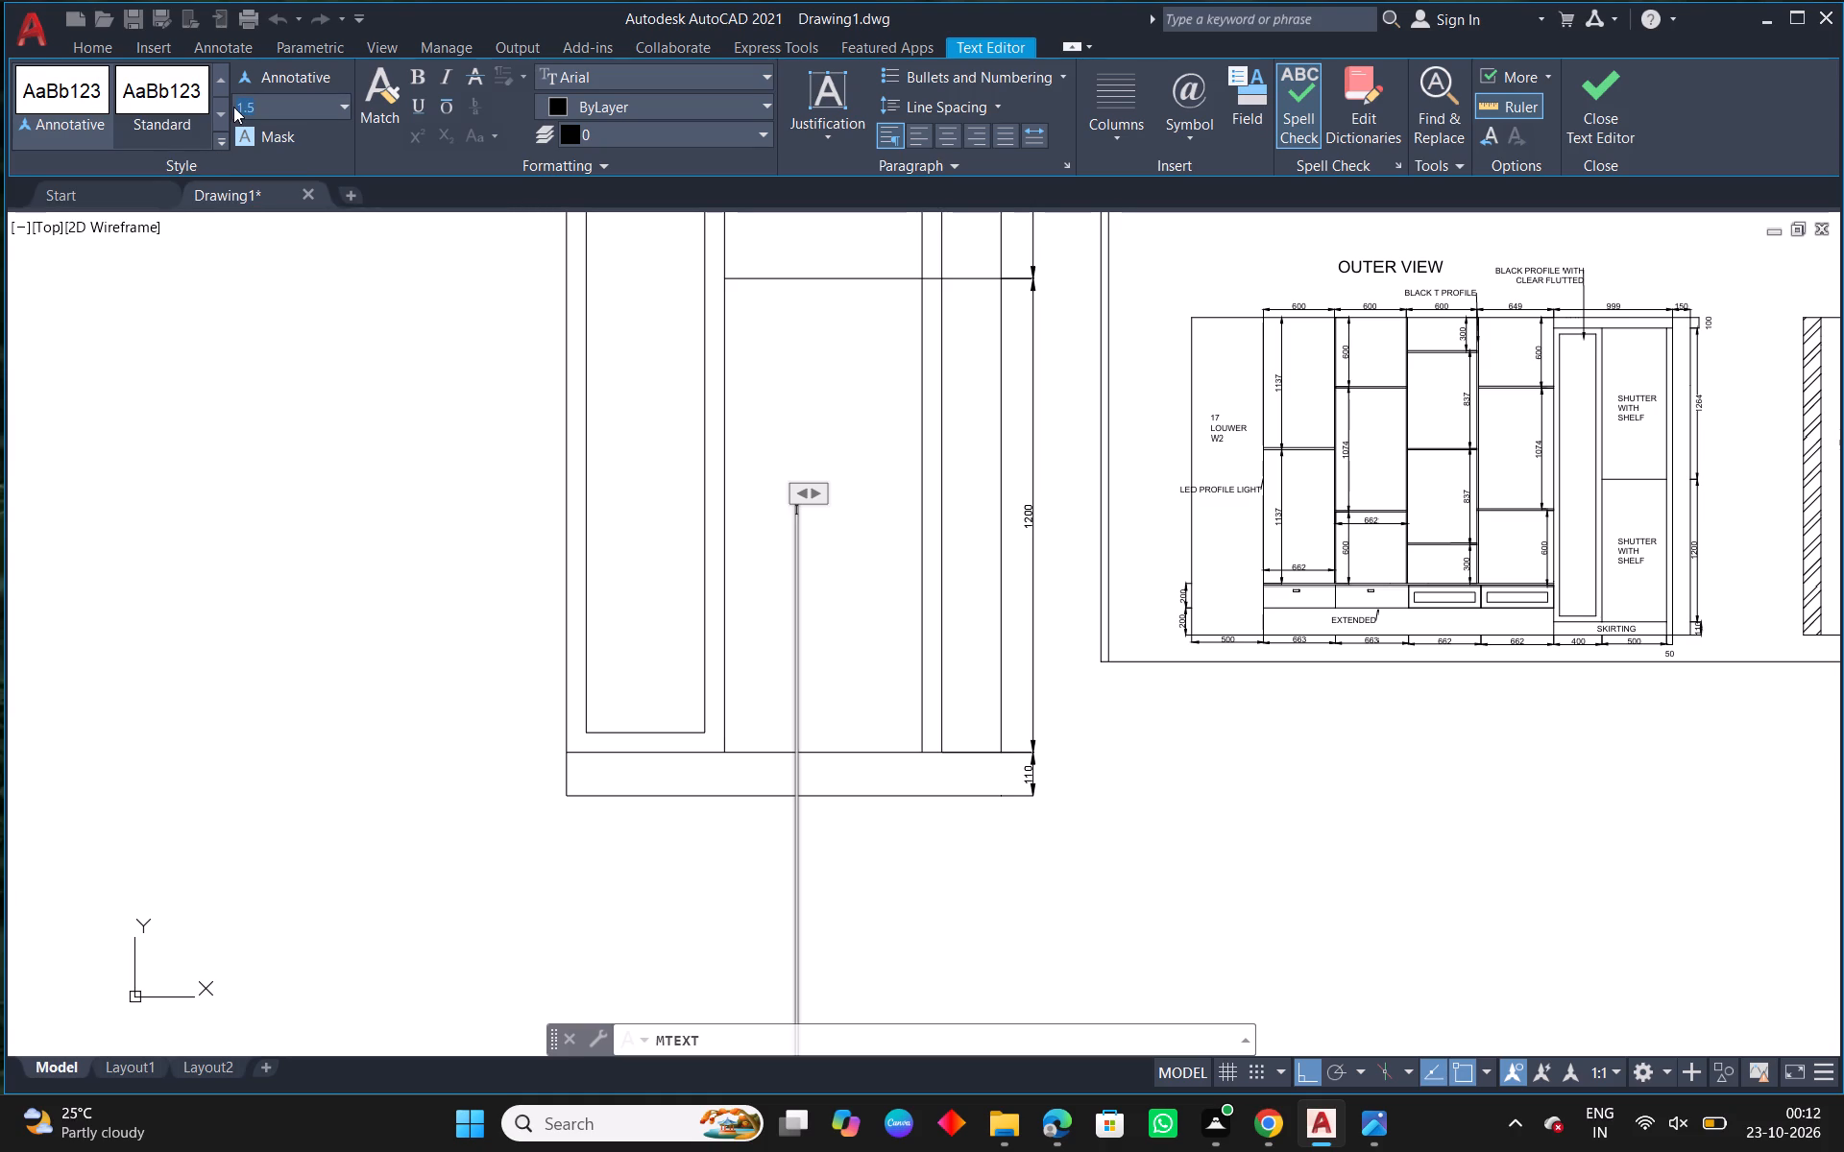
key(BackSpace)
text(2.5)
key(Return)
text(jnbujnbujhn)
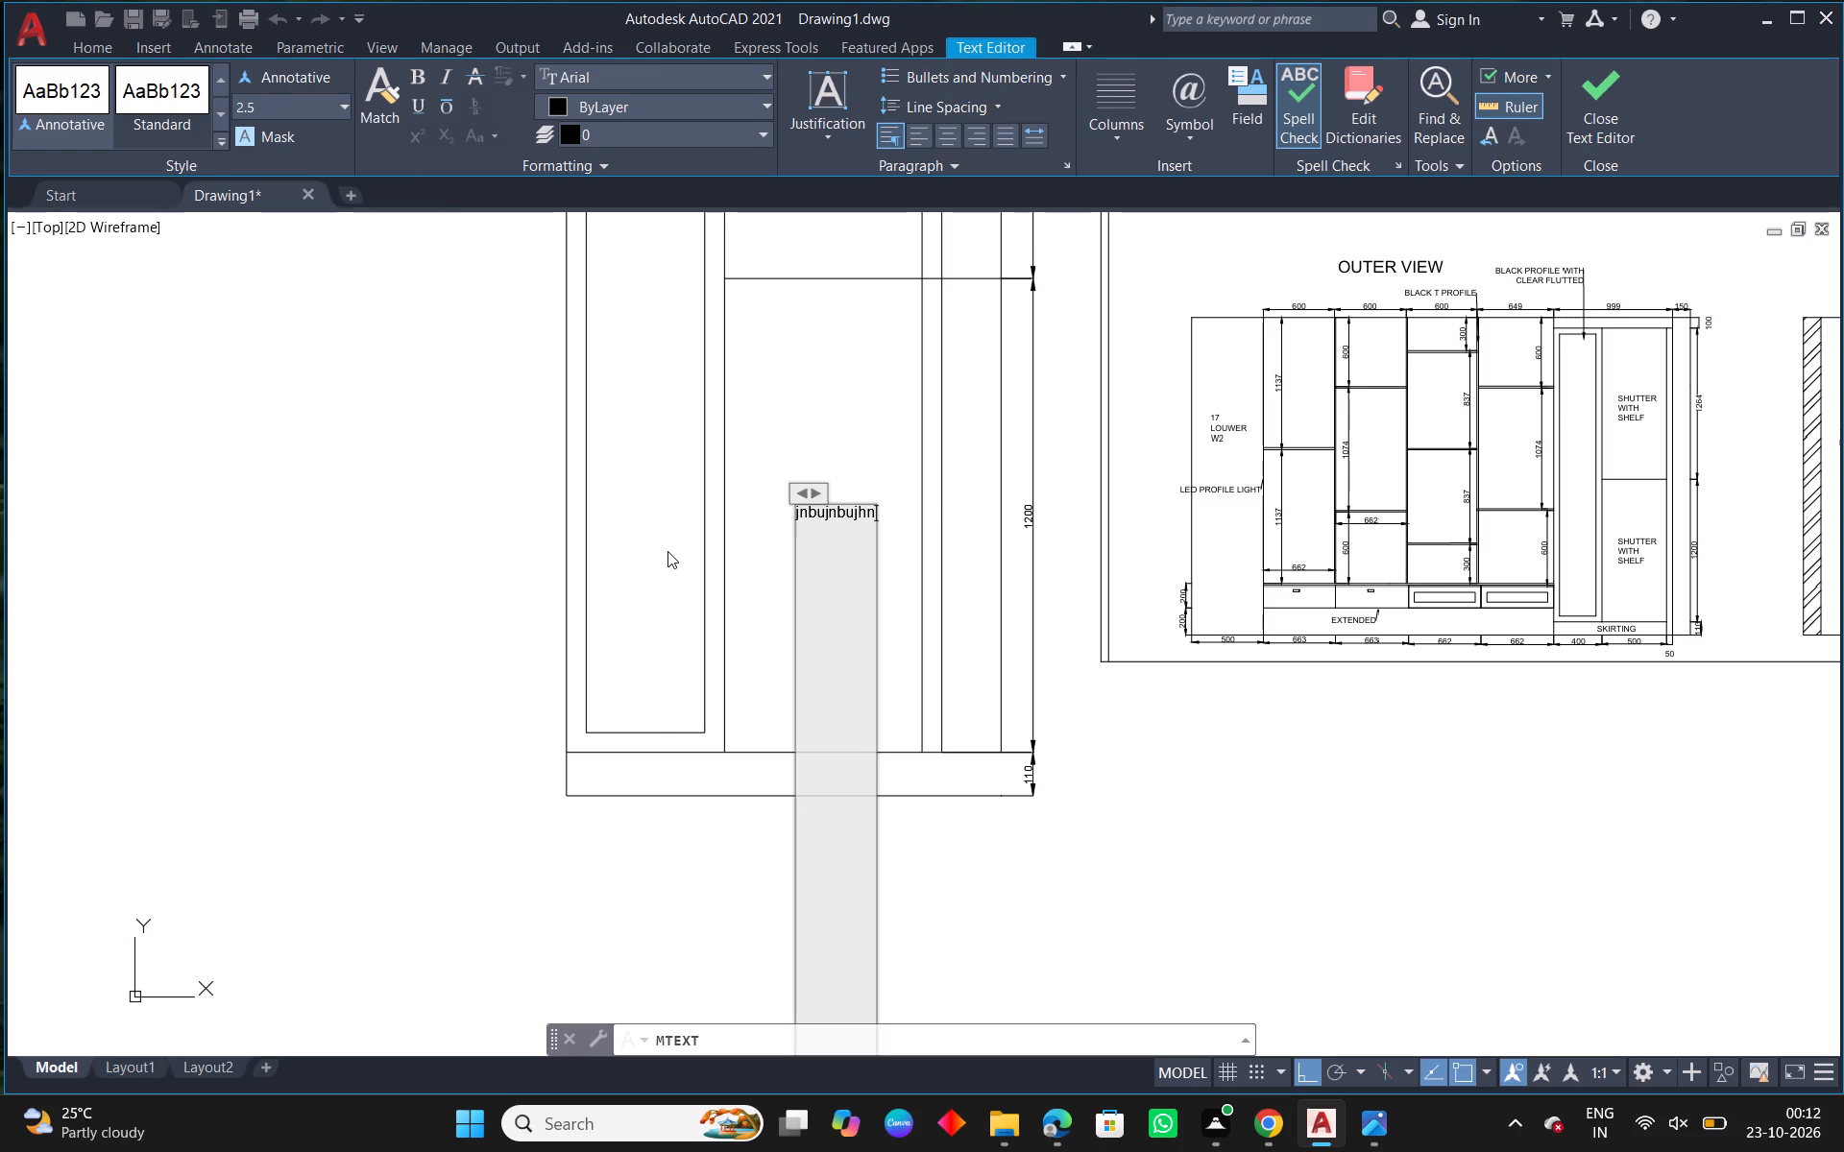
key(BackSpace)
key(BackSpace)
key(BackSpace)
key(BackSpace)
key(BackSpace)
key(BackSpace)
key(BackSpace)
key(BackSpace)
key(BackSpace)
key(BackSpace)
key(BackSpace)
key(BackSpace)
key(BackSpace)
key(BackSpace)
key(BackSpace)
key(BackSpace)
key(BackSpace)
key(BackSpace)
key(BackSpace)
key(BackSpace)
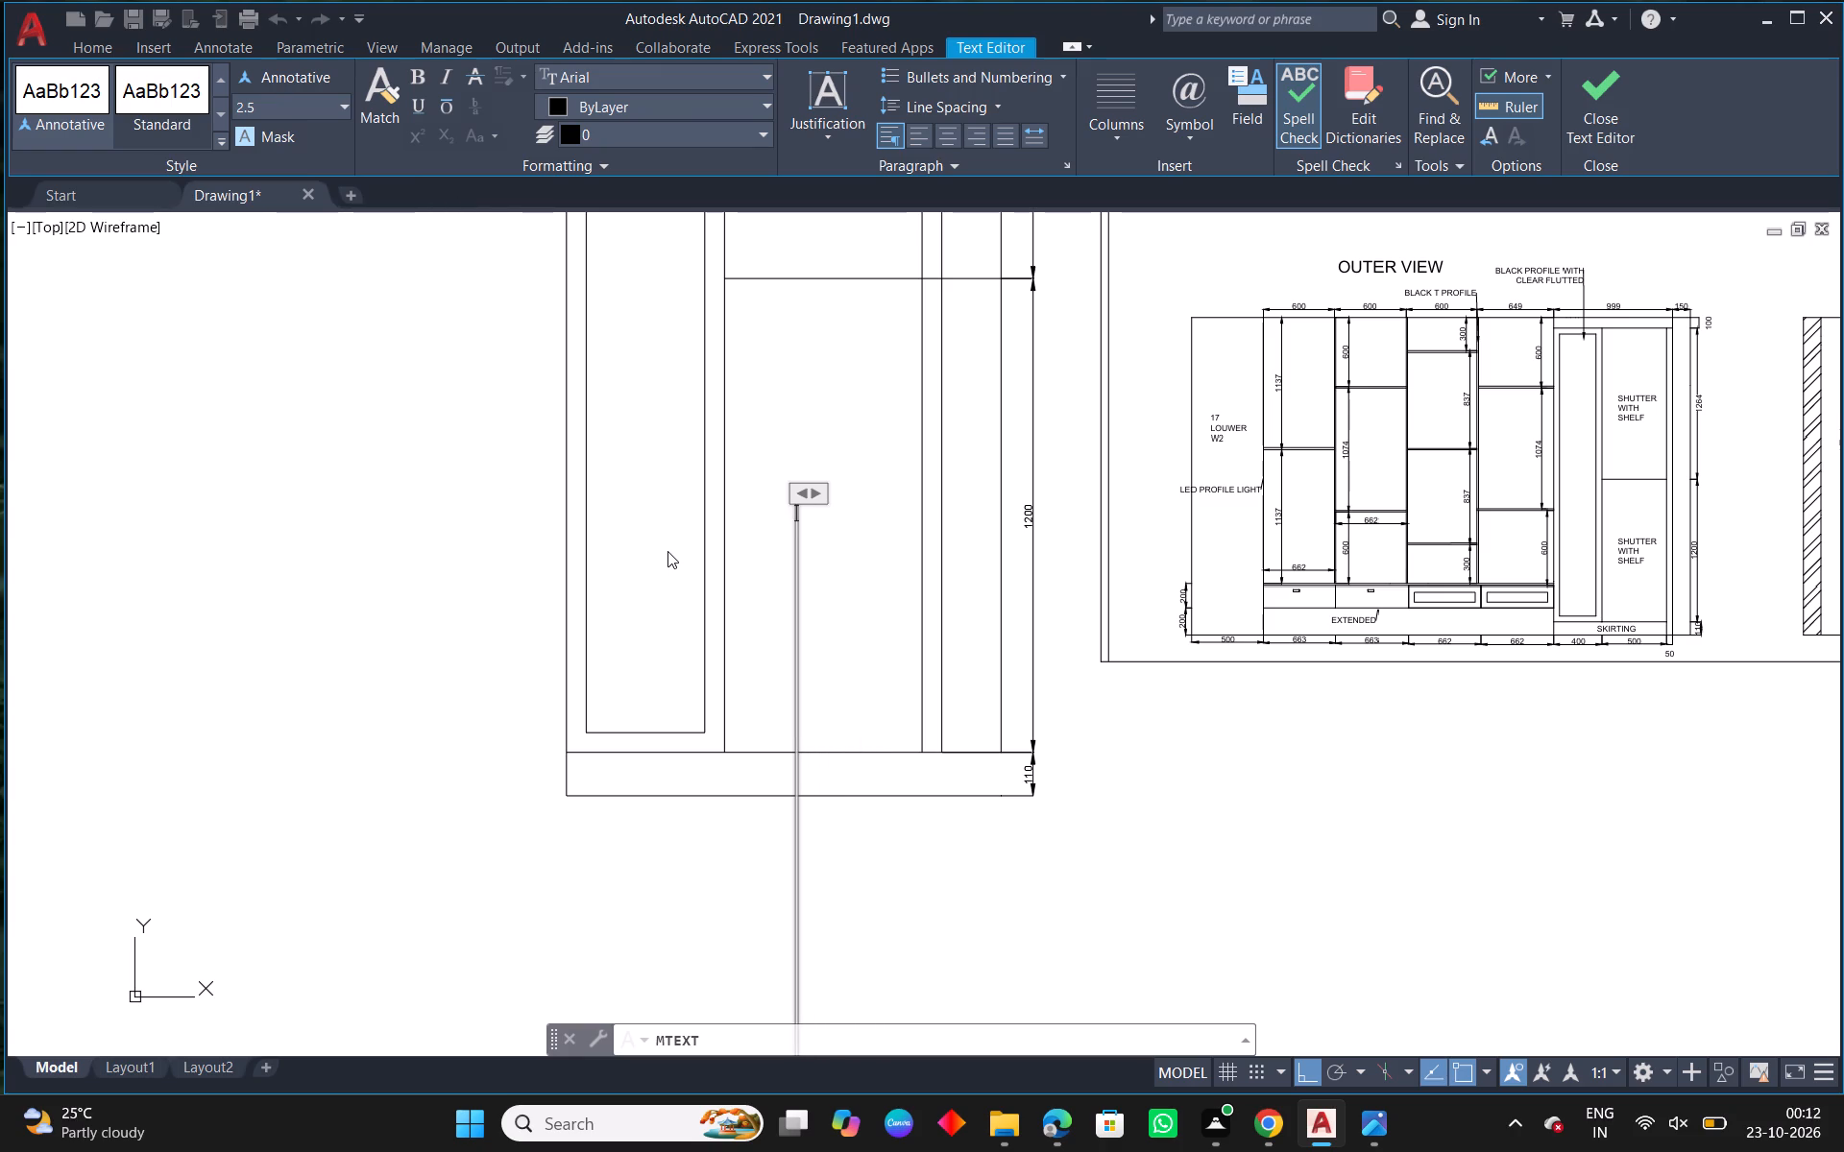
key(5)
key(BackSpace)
Set the text height to 5 and enter the placeholder text "hbrhbfrbryhbg" in the lower shutter.
drag(285, 112, 244, 113)
drag(244, 113, 228, 113)
key(BackSpace)
key(5)
key(Return)
text(hbrhbfrbryhbg)
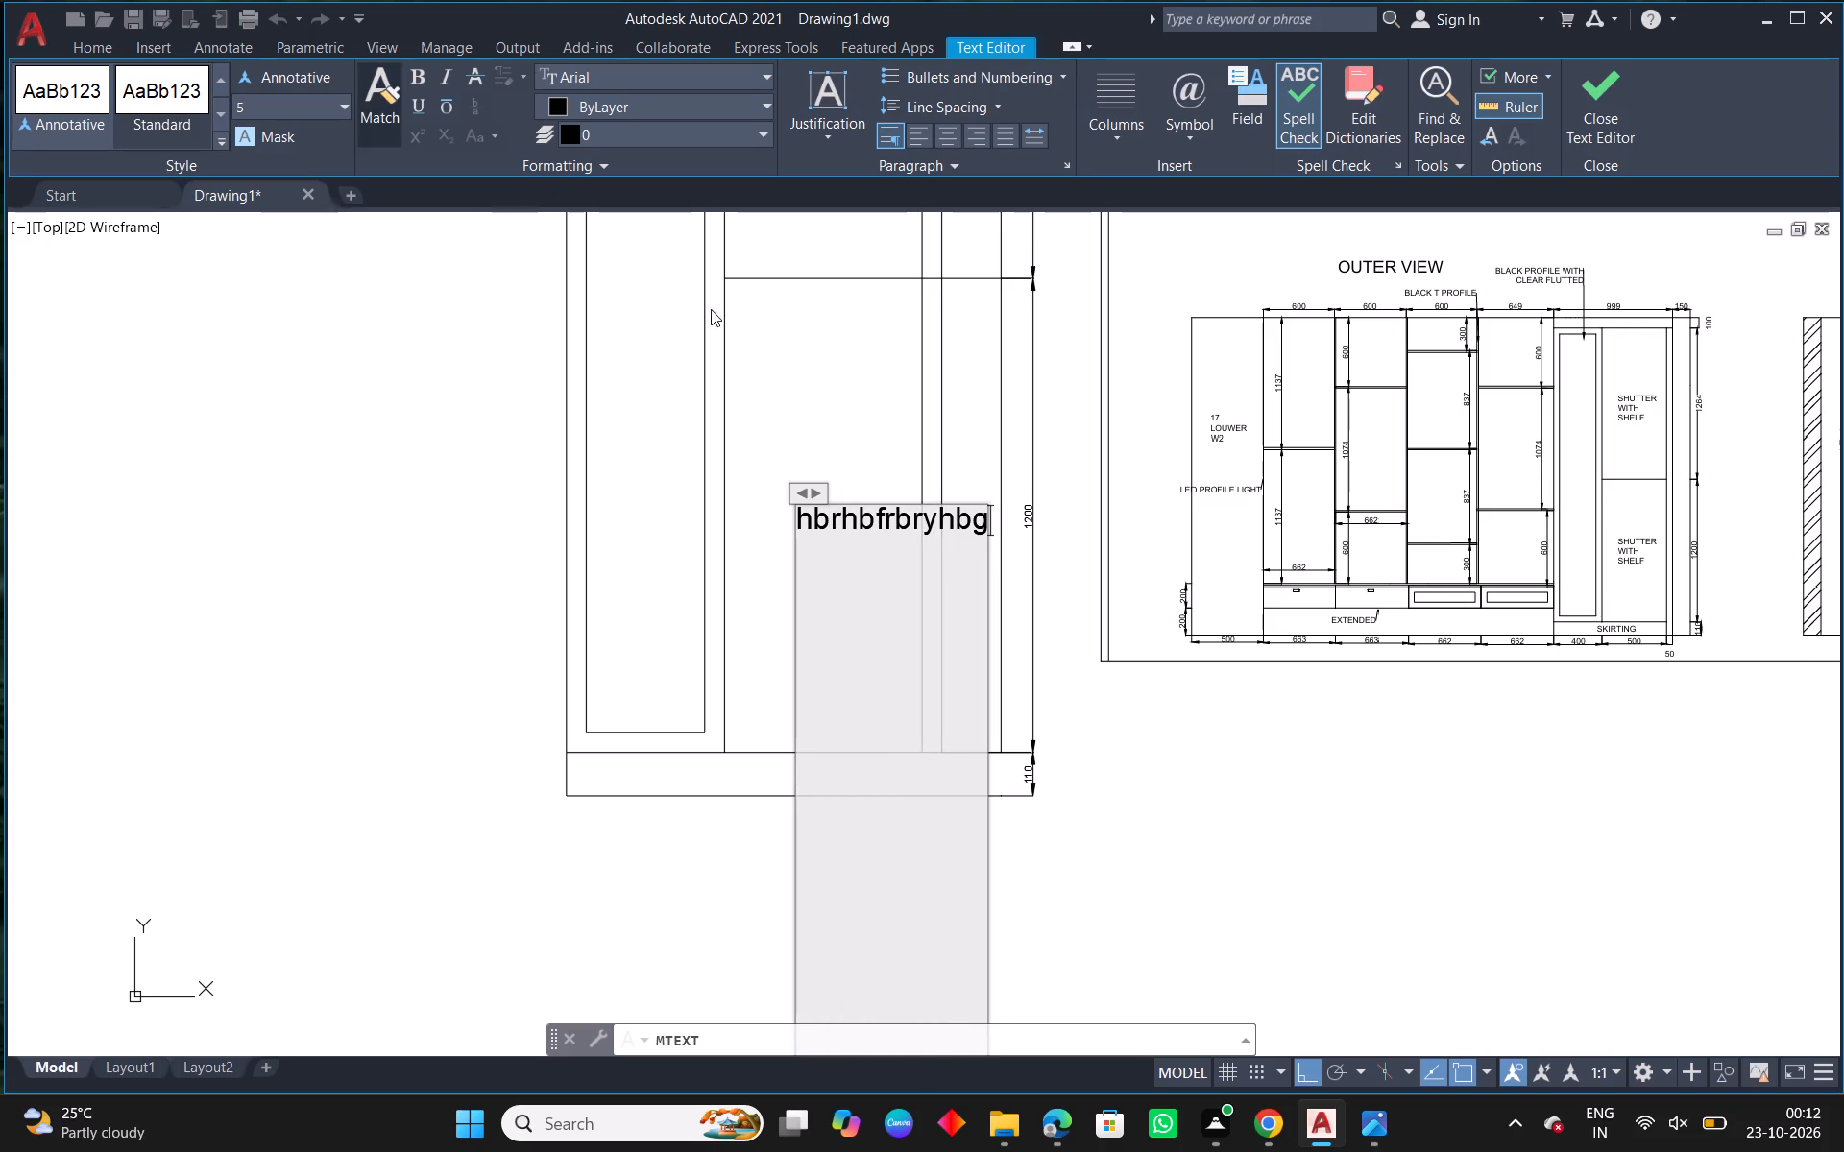
click(1191, 718)
Set the placeholder text's height to 10 in its object properties.
scroll(787, 492, up, 2)
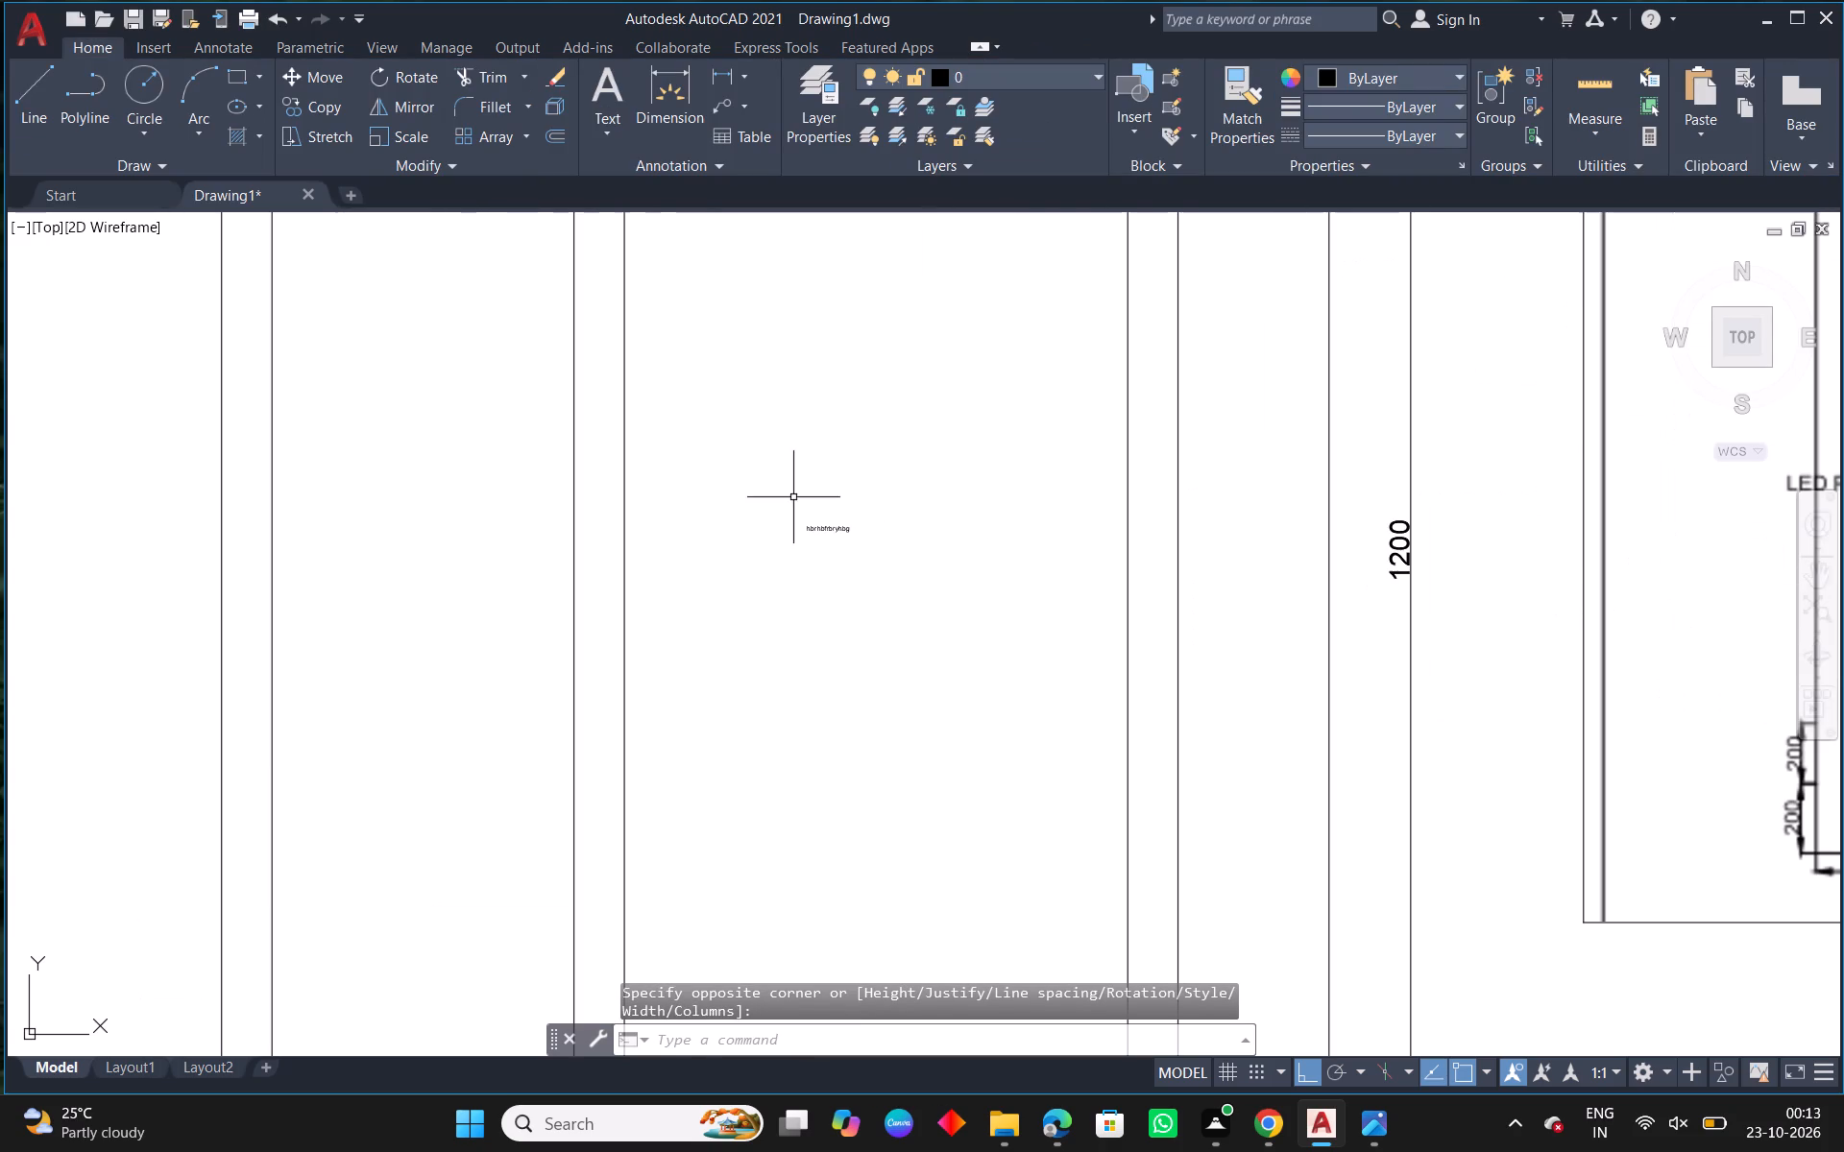
click(821, 530)
key(ctrl+1)
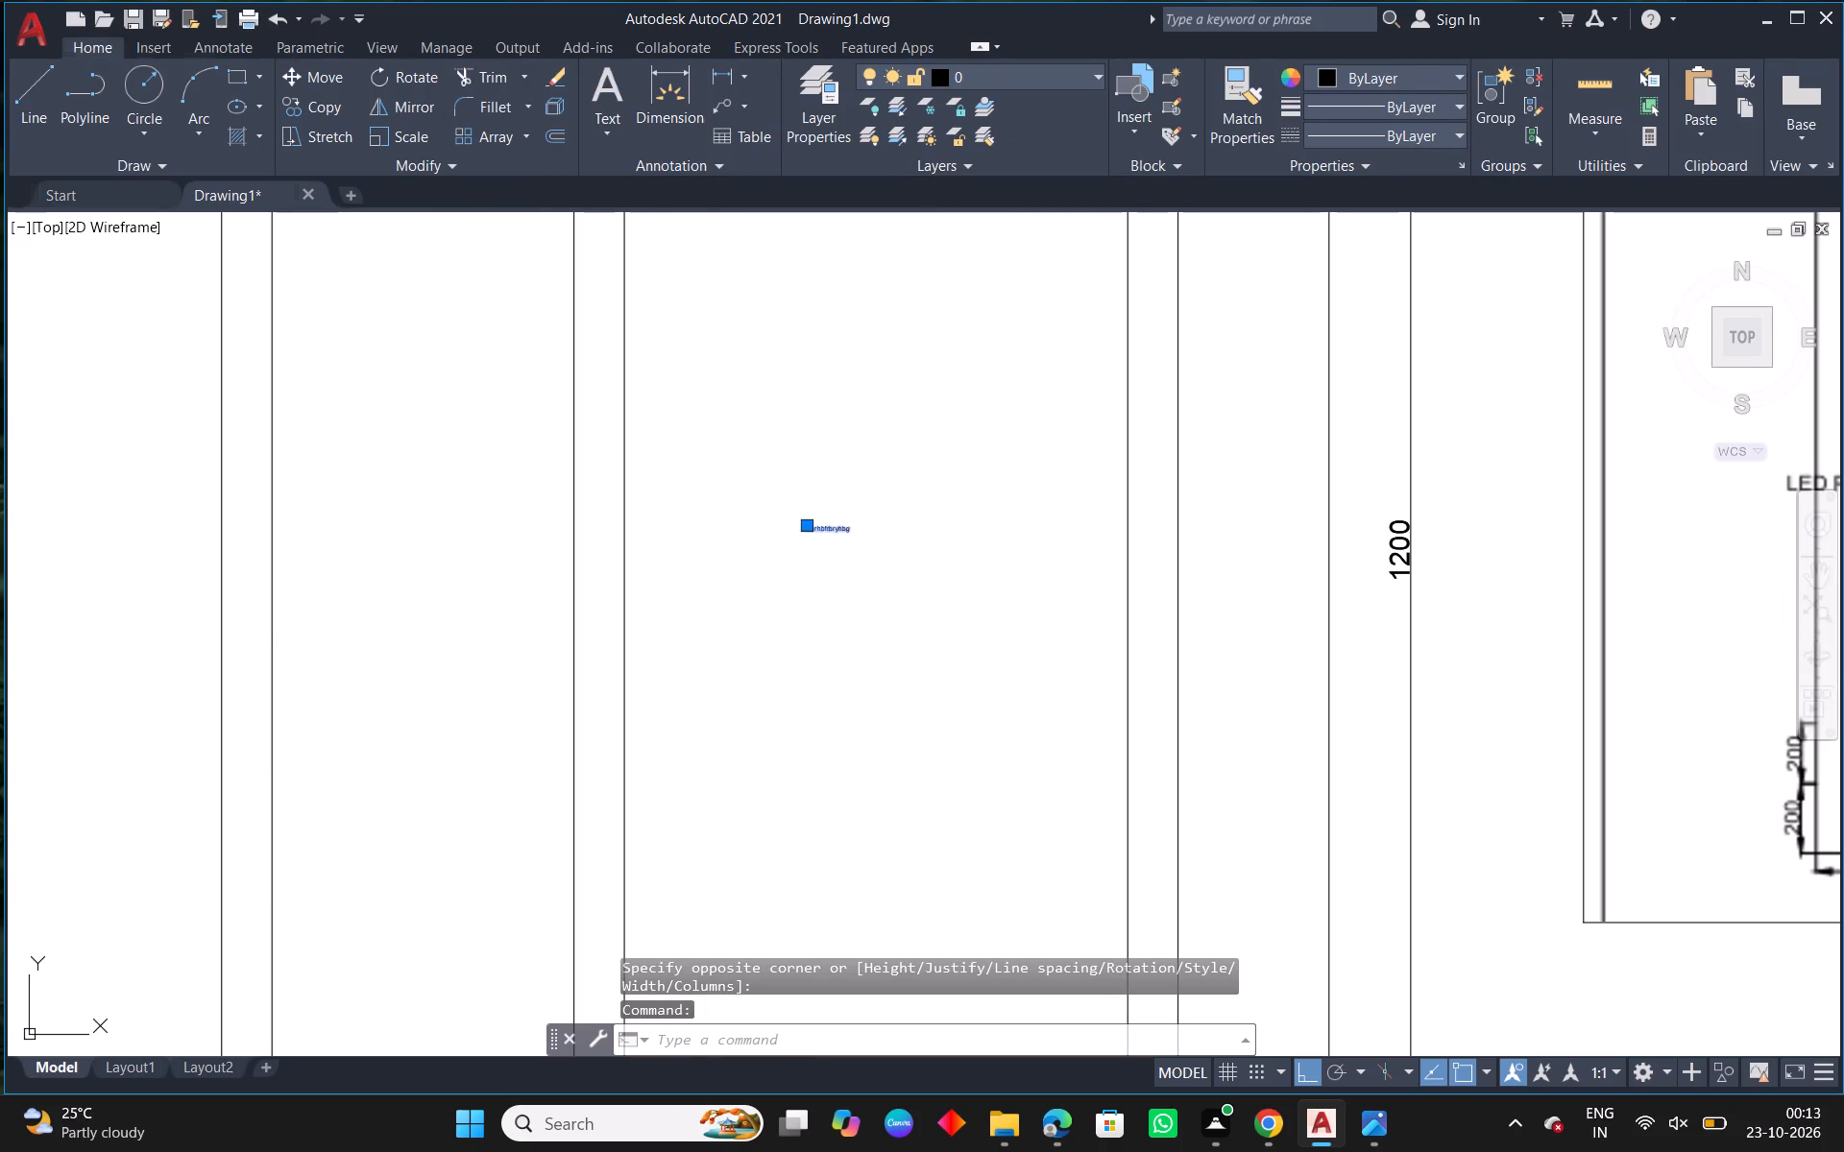
click(197, 557)
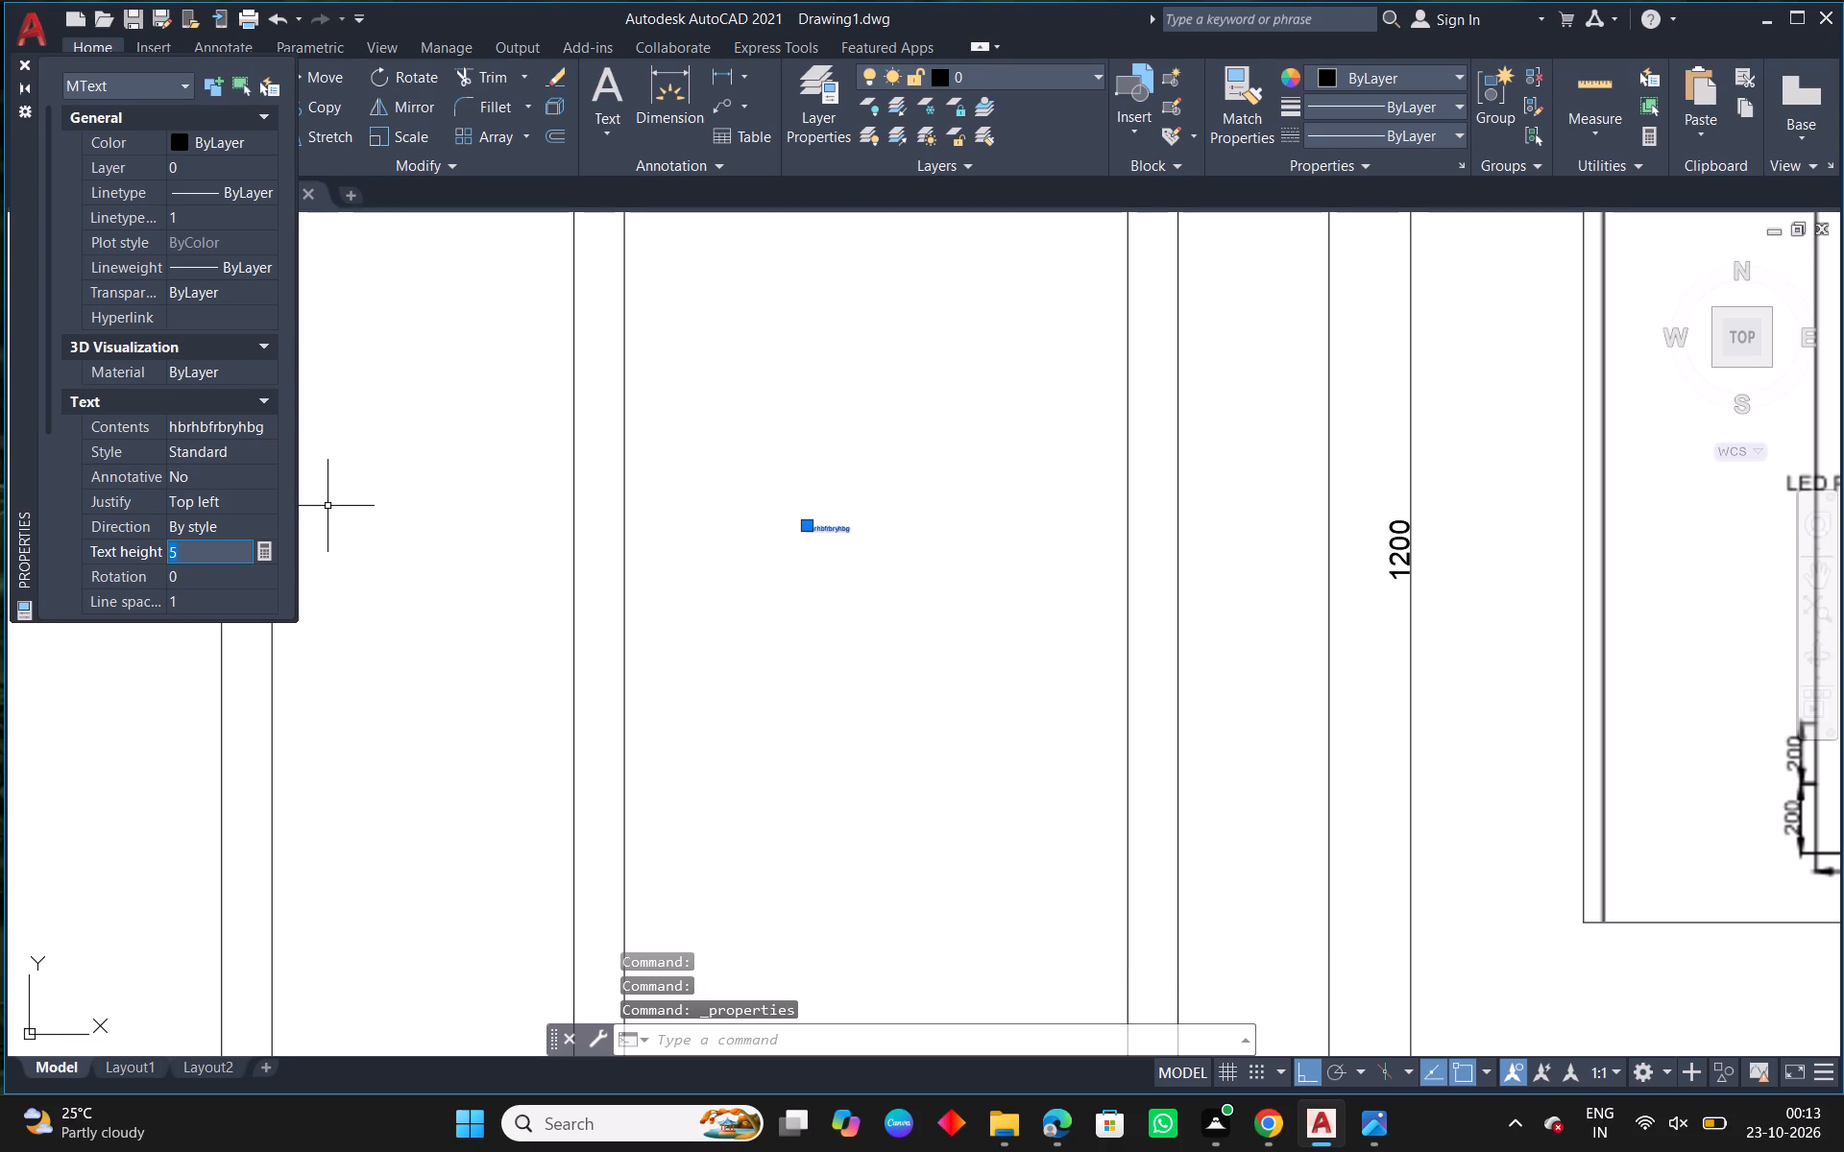
key(BackSpace)
text(10)
key(Return)
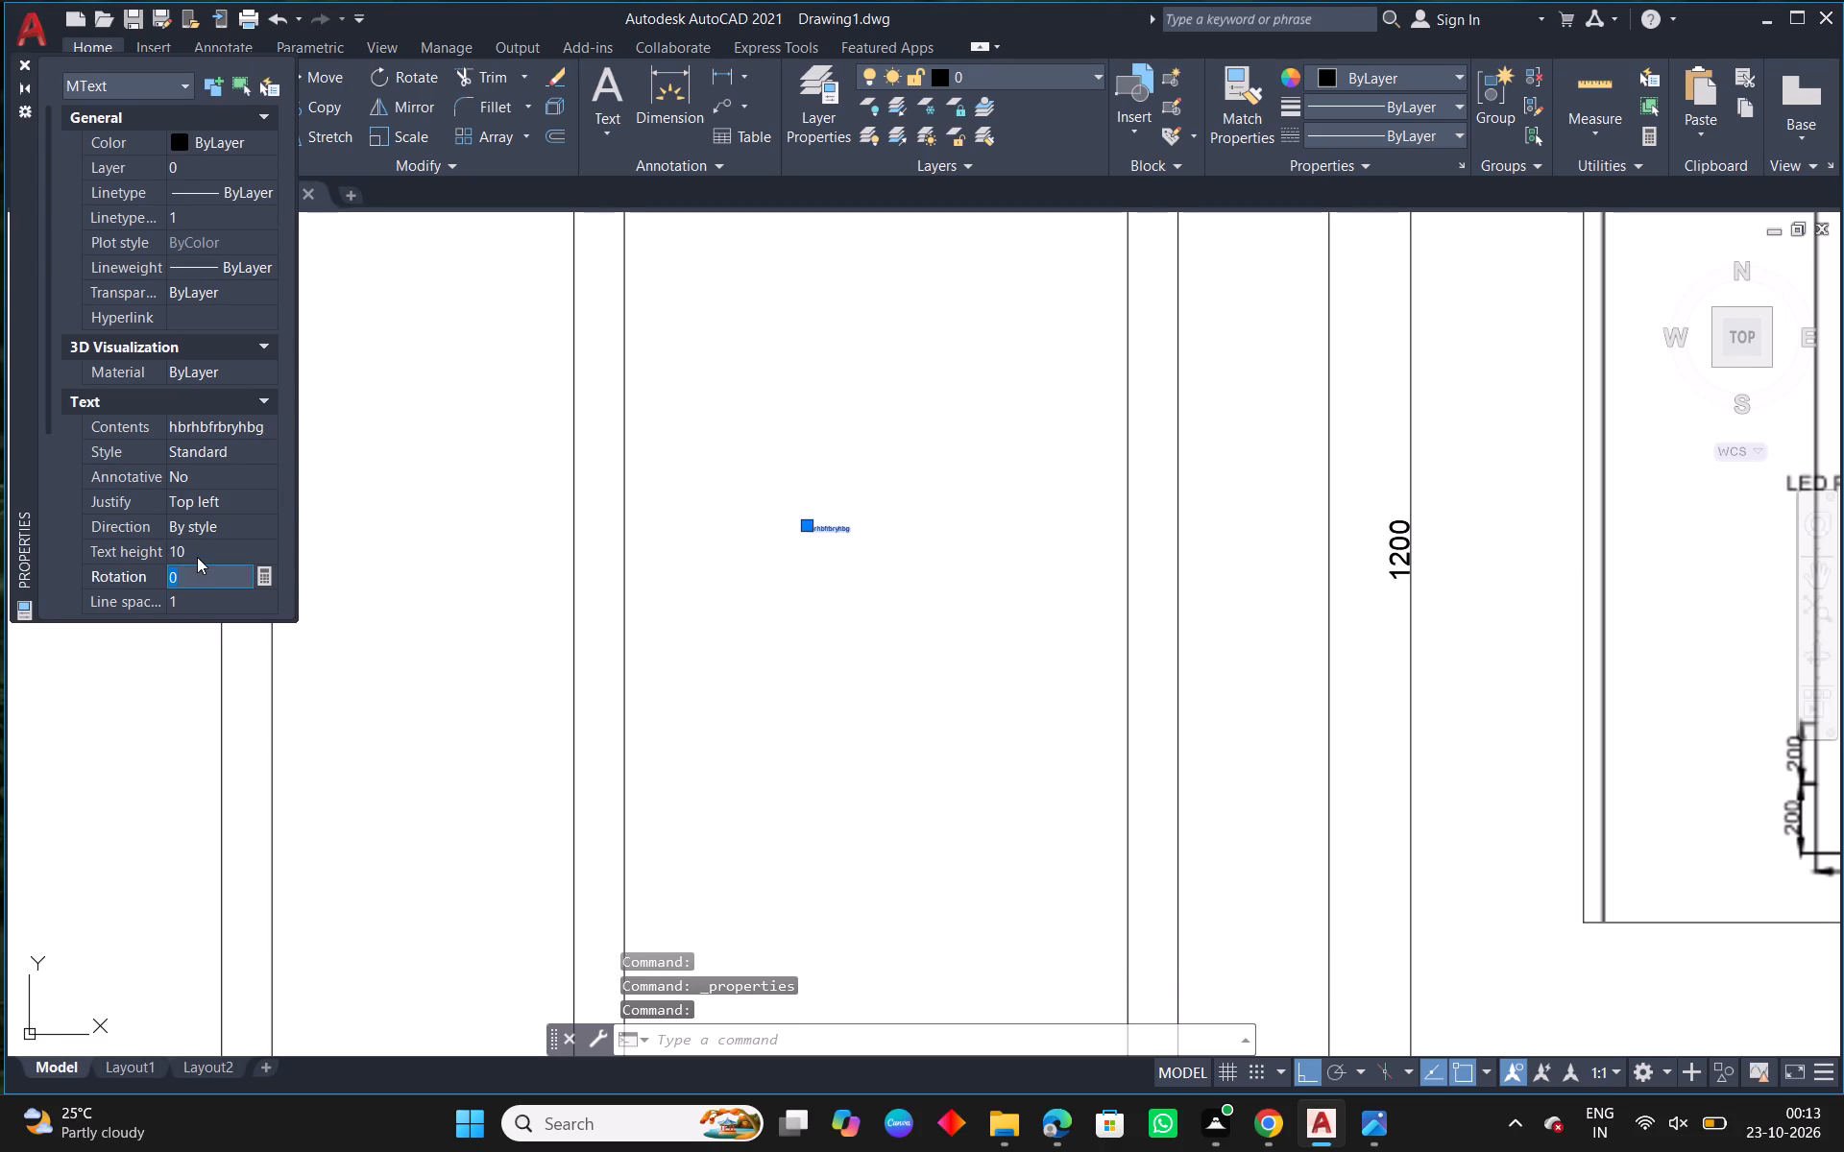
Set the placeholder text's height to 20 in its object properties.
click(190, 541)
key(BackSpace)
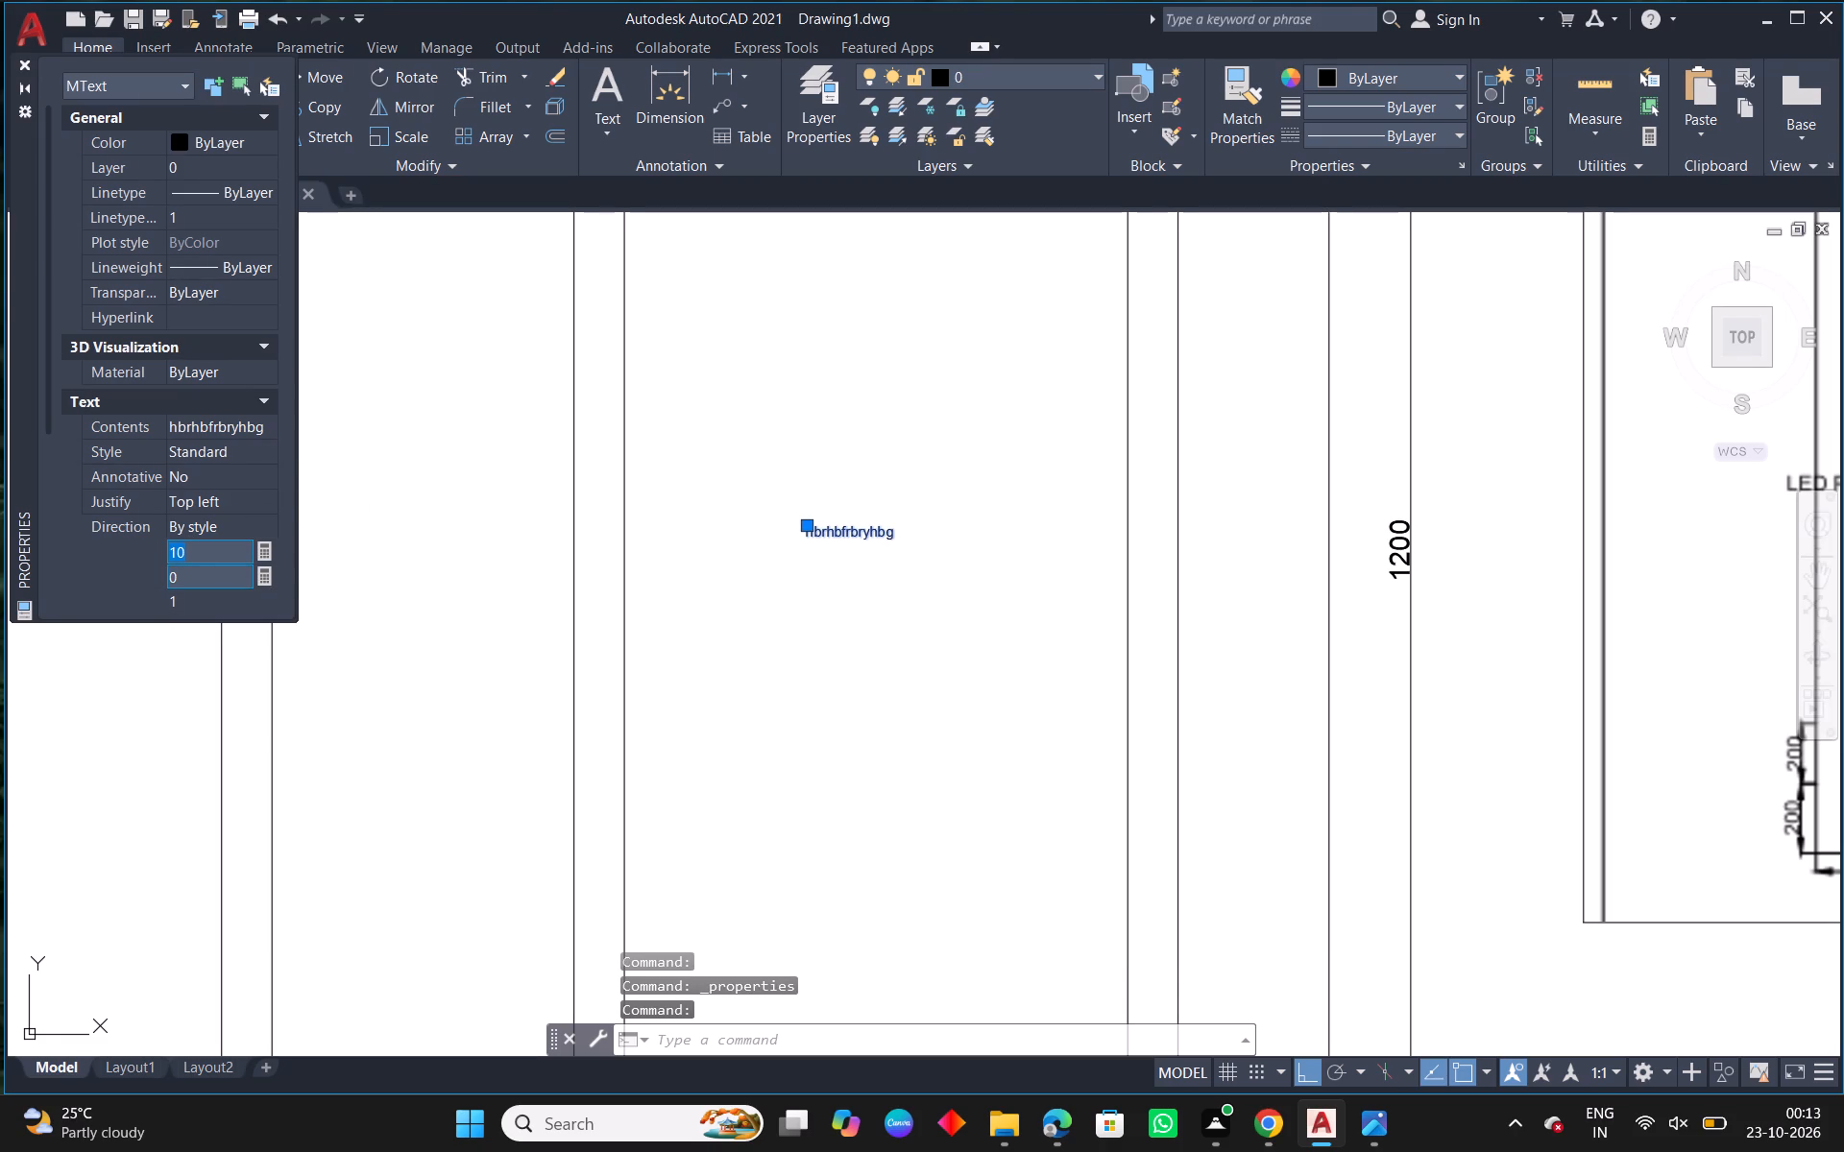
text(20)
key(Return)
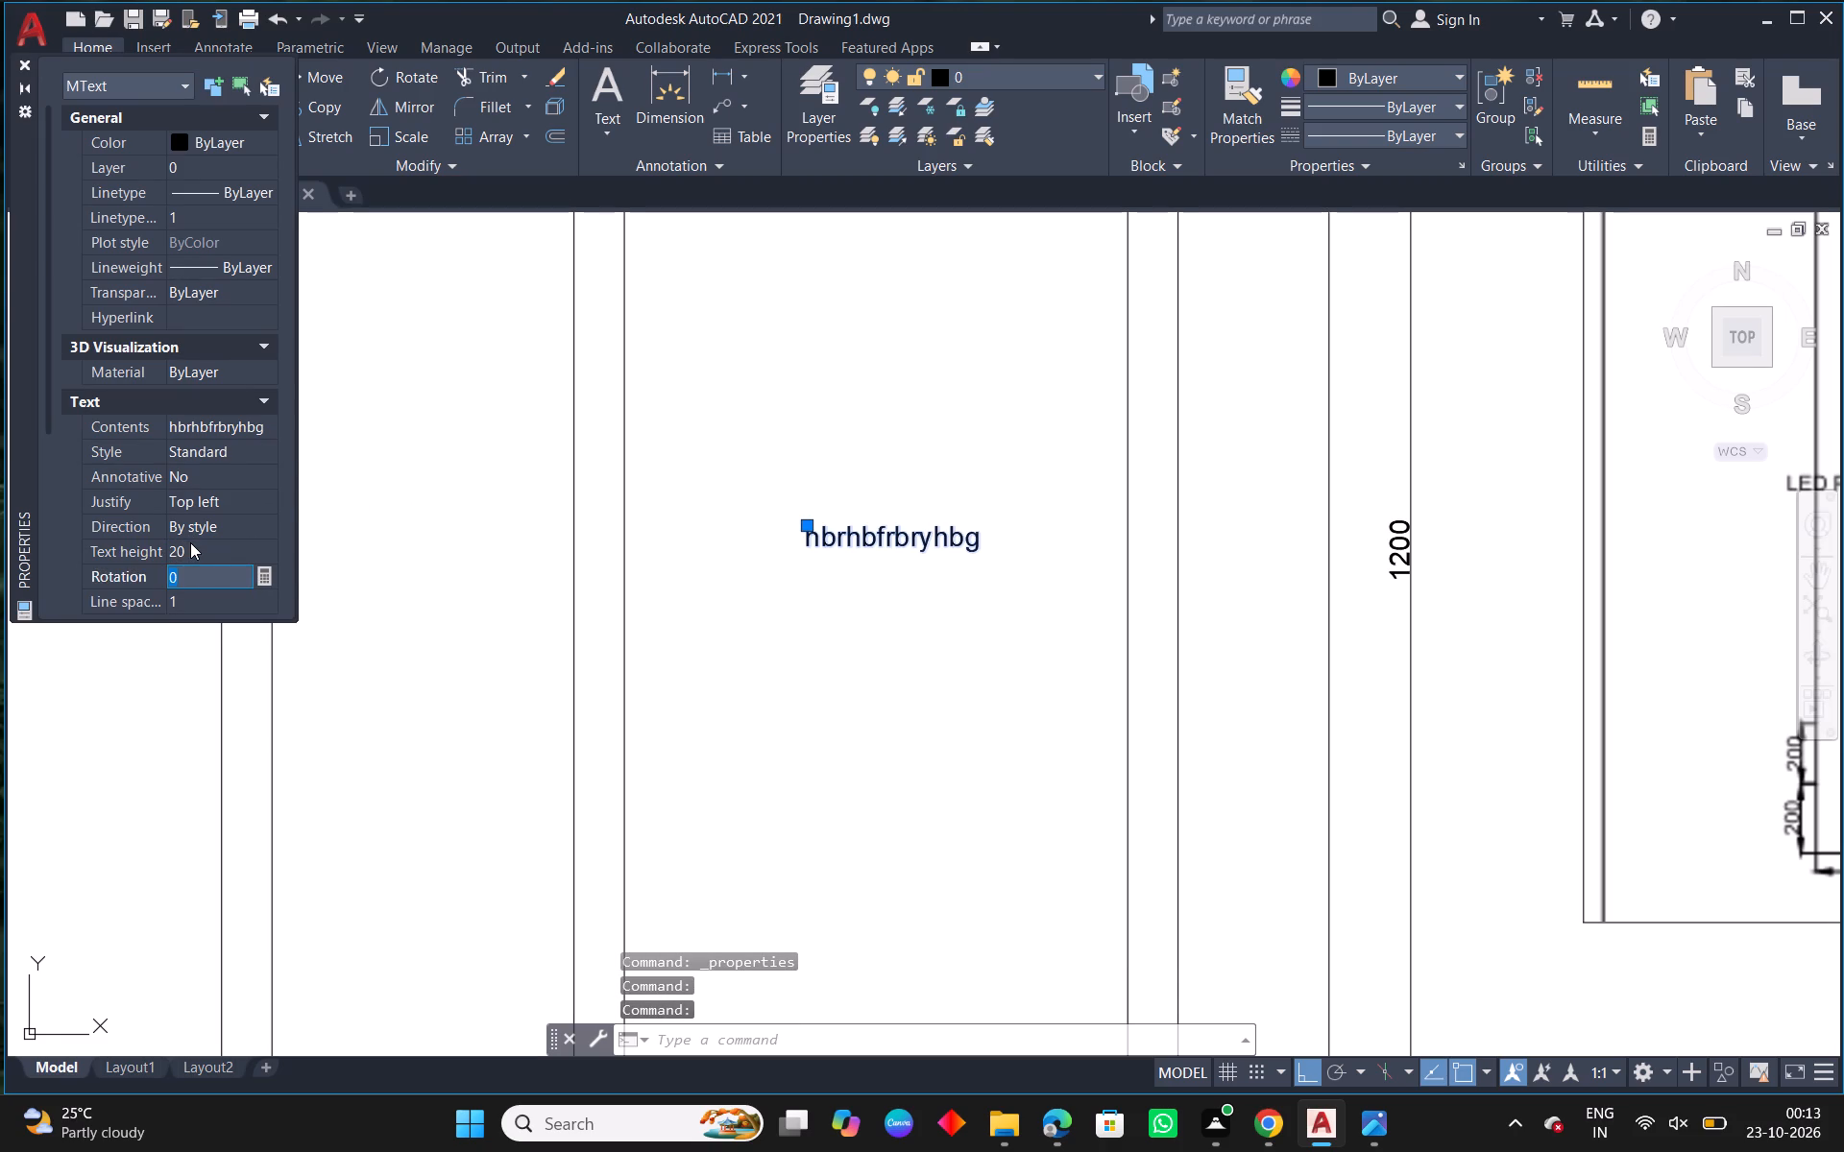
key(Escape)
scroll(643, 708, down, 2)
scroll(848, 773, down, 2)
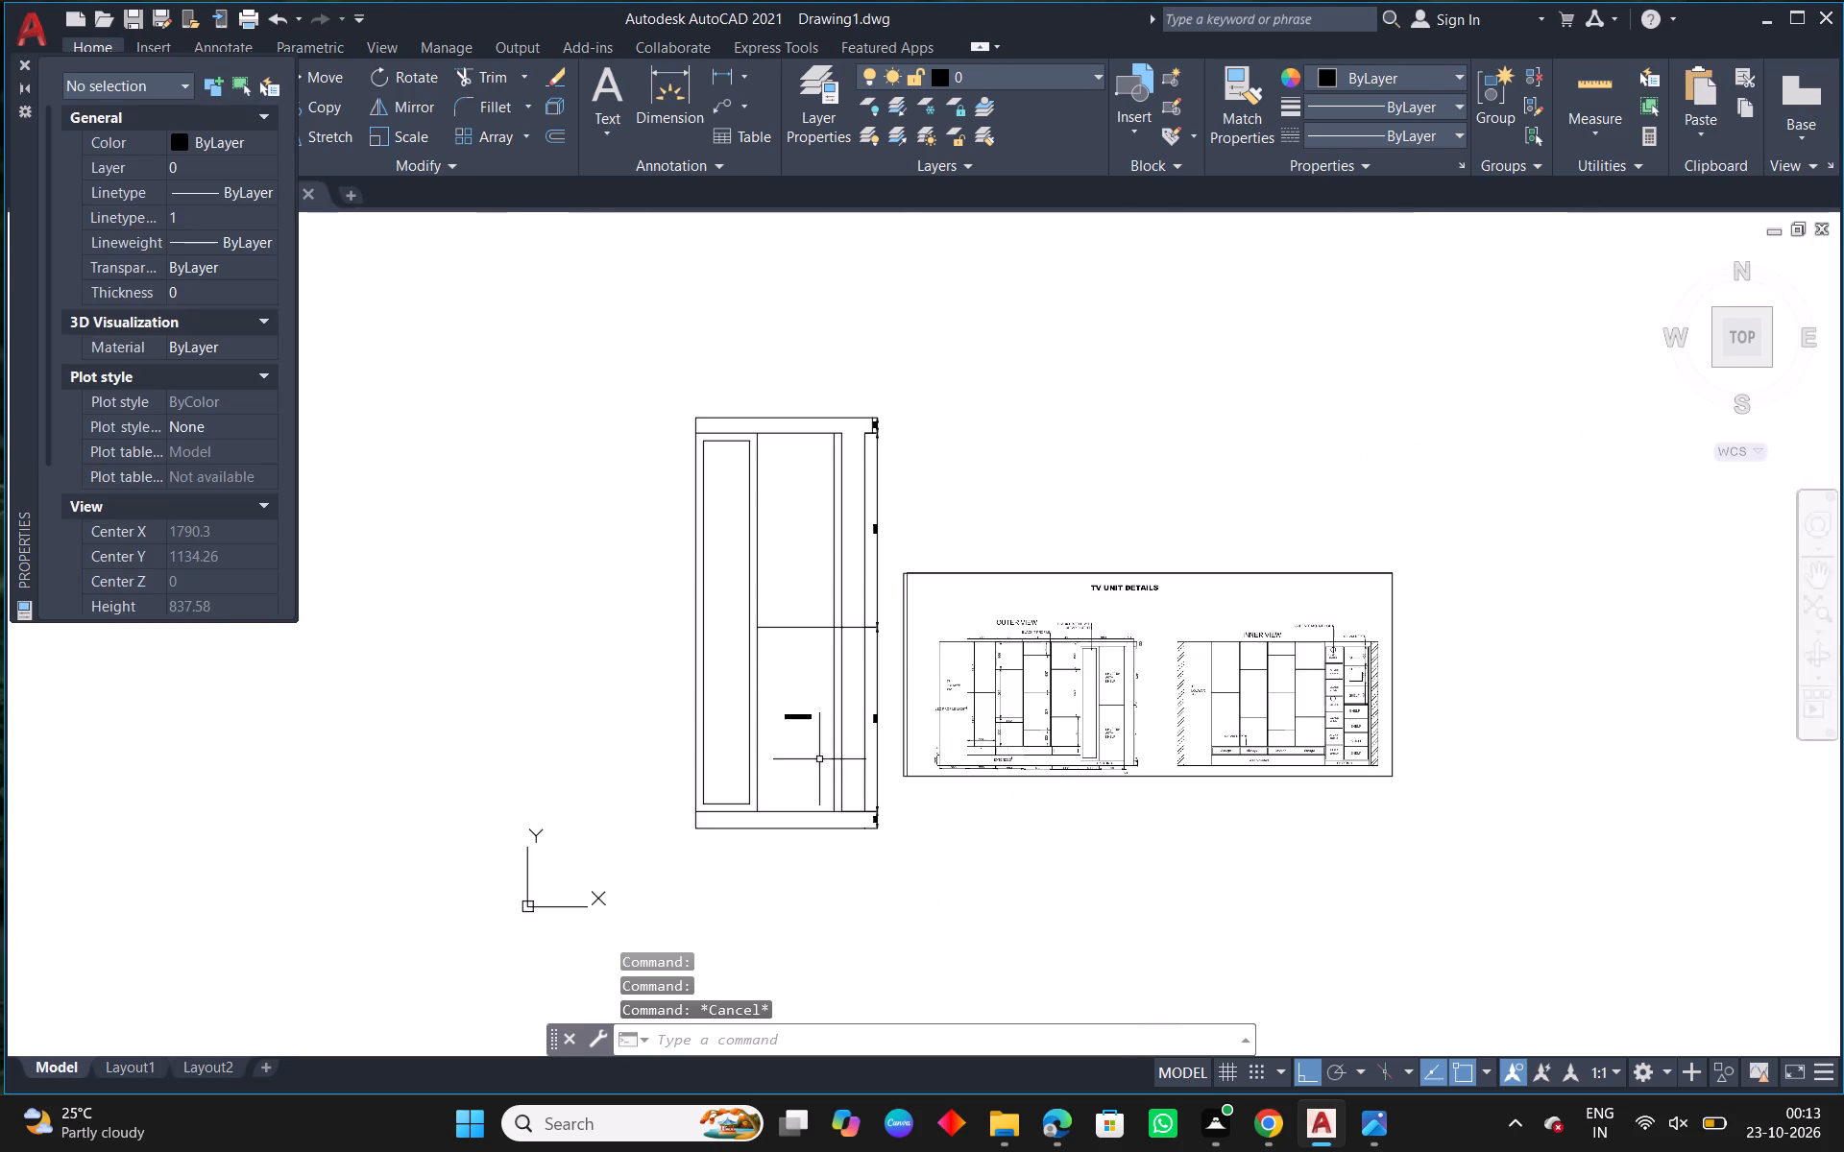
Set the height of the placeholder text in the lower shutter to 40 in its object properties.
scroll(830, 768, up, 3)
click(670, 577)
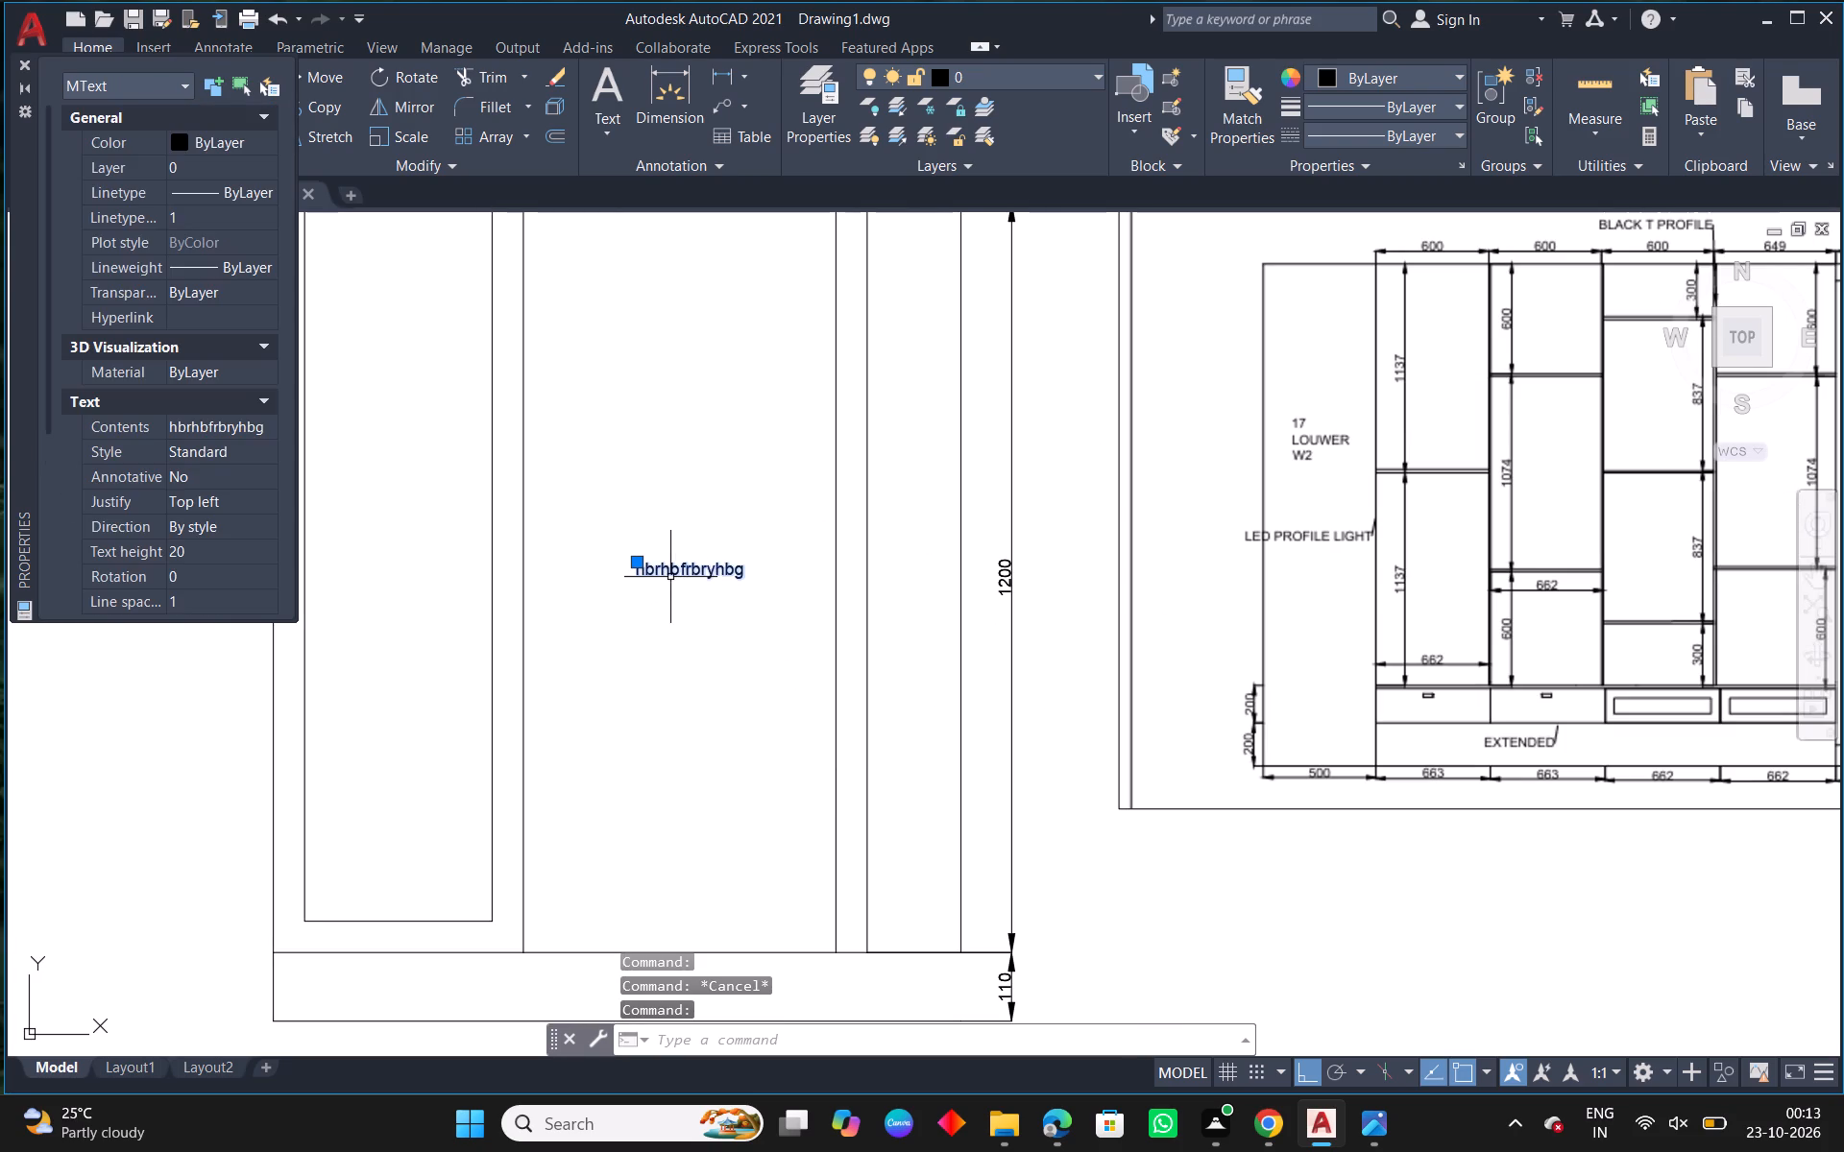
click(218, 559)
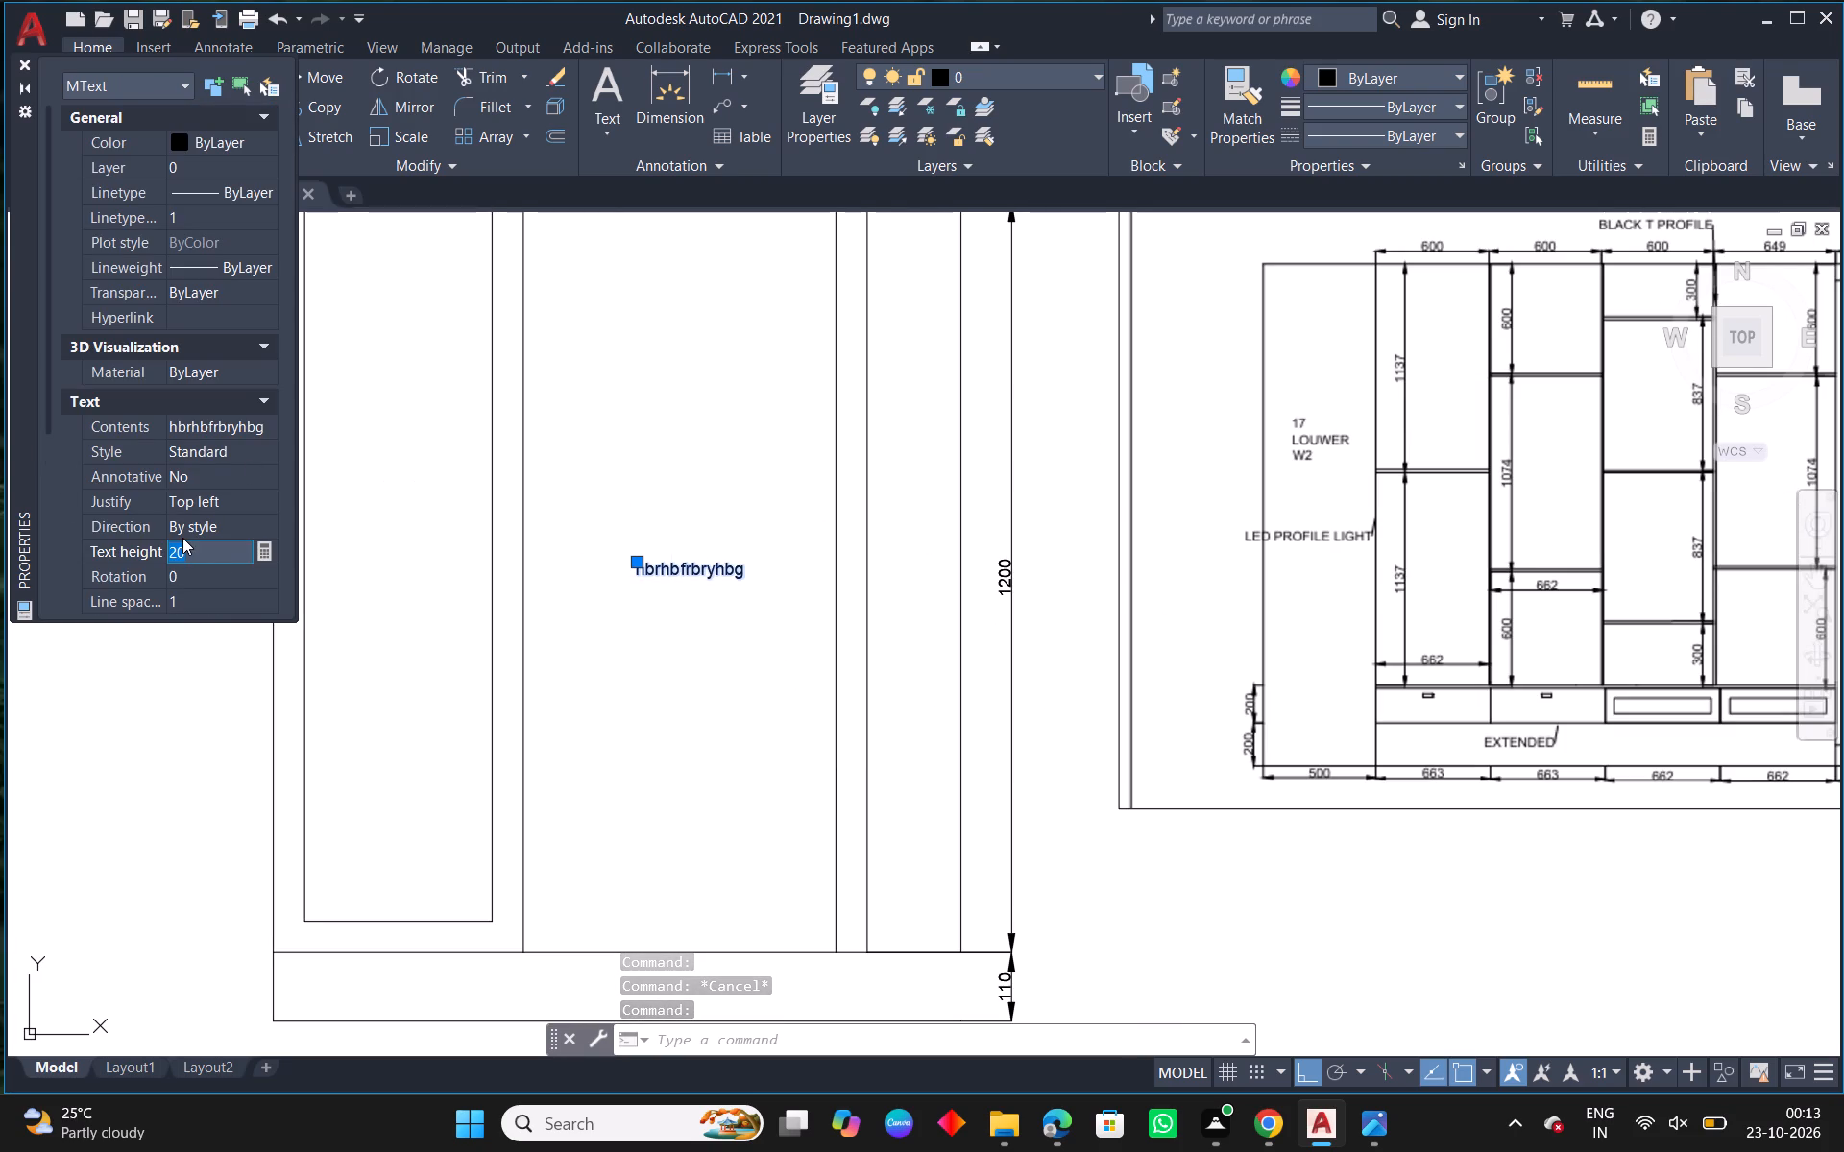
key(BackSpace)
text(40)
key(Return)
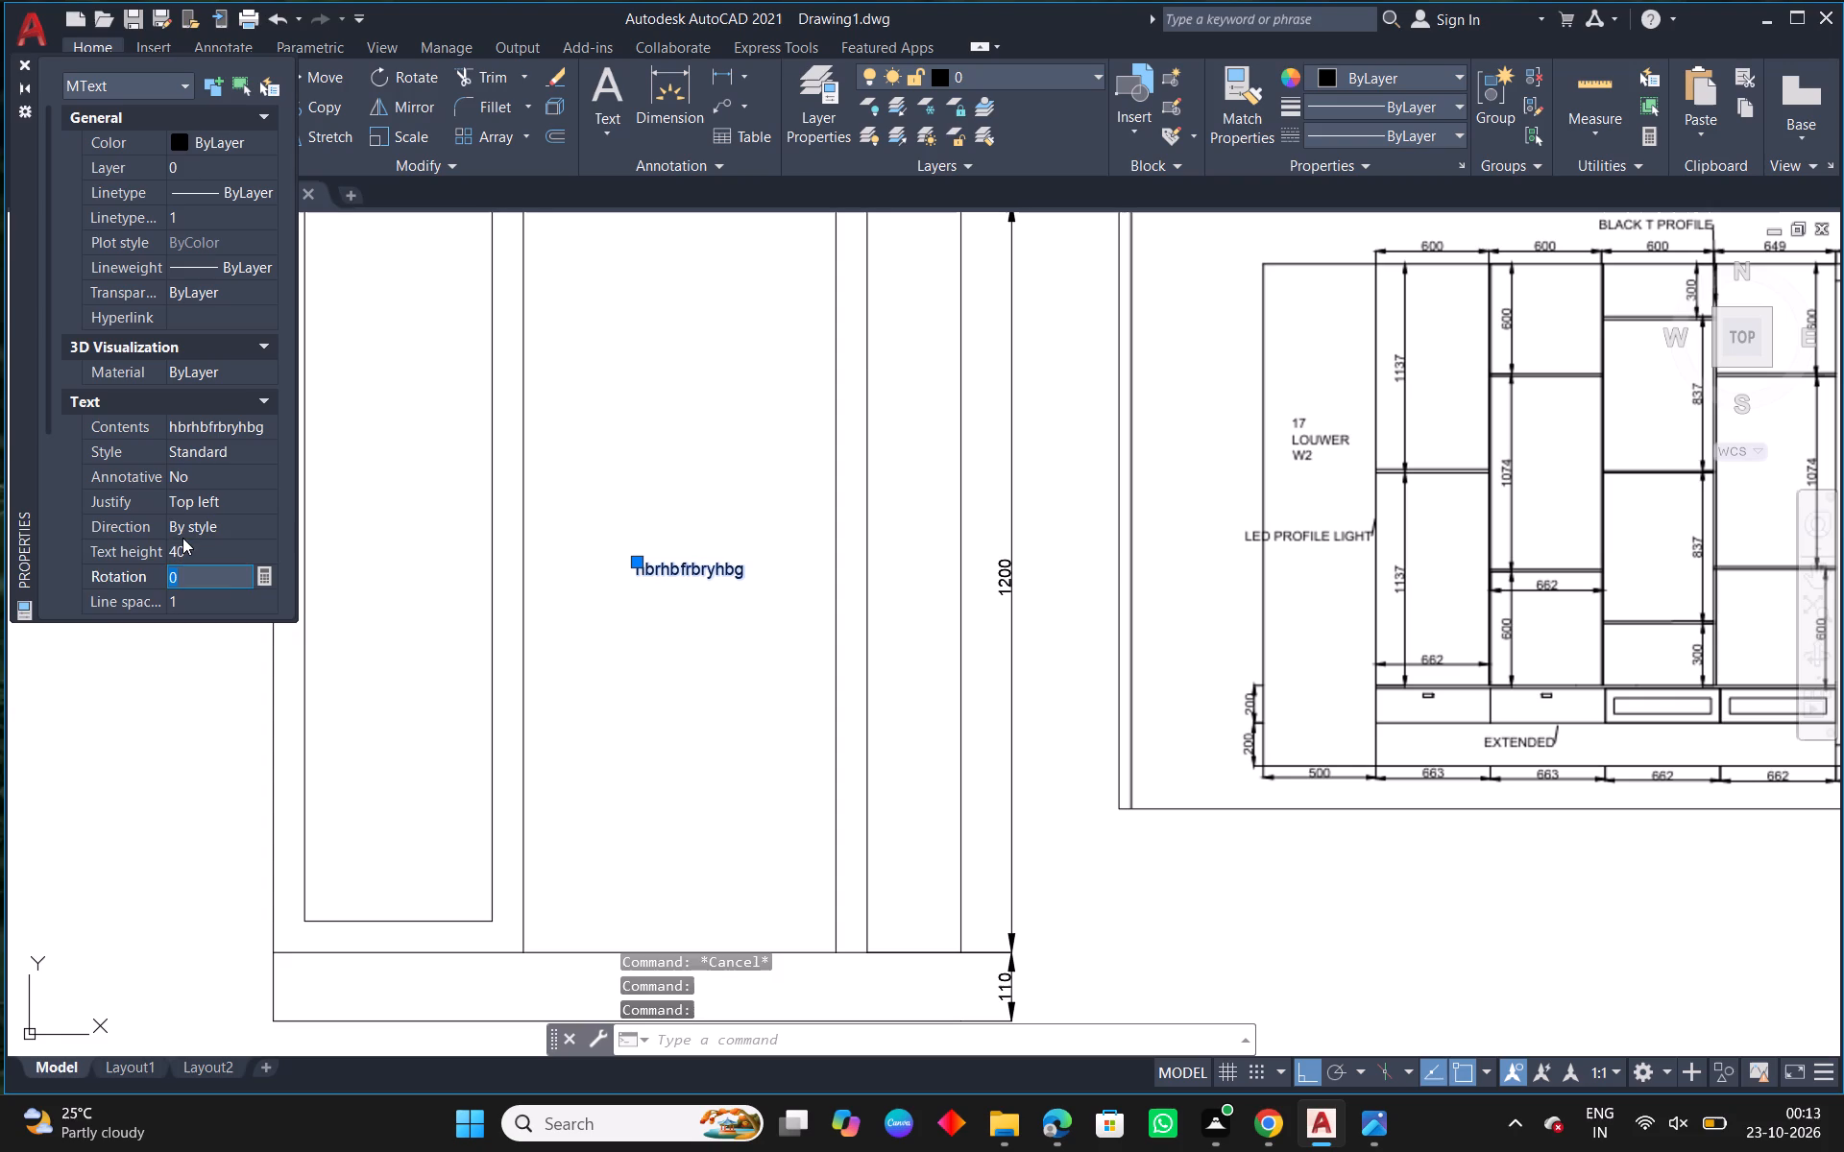
key(Escape)
Shift the placeholder text horizontally toward the glass door within the lower shutter.
scroll(378, 629, down, 1)
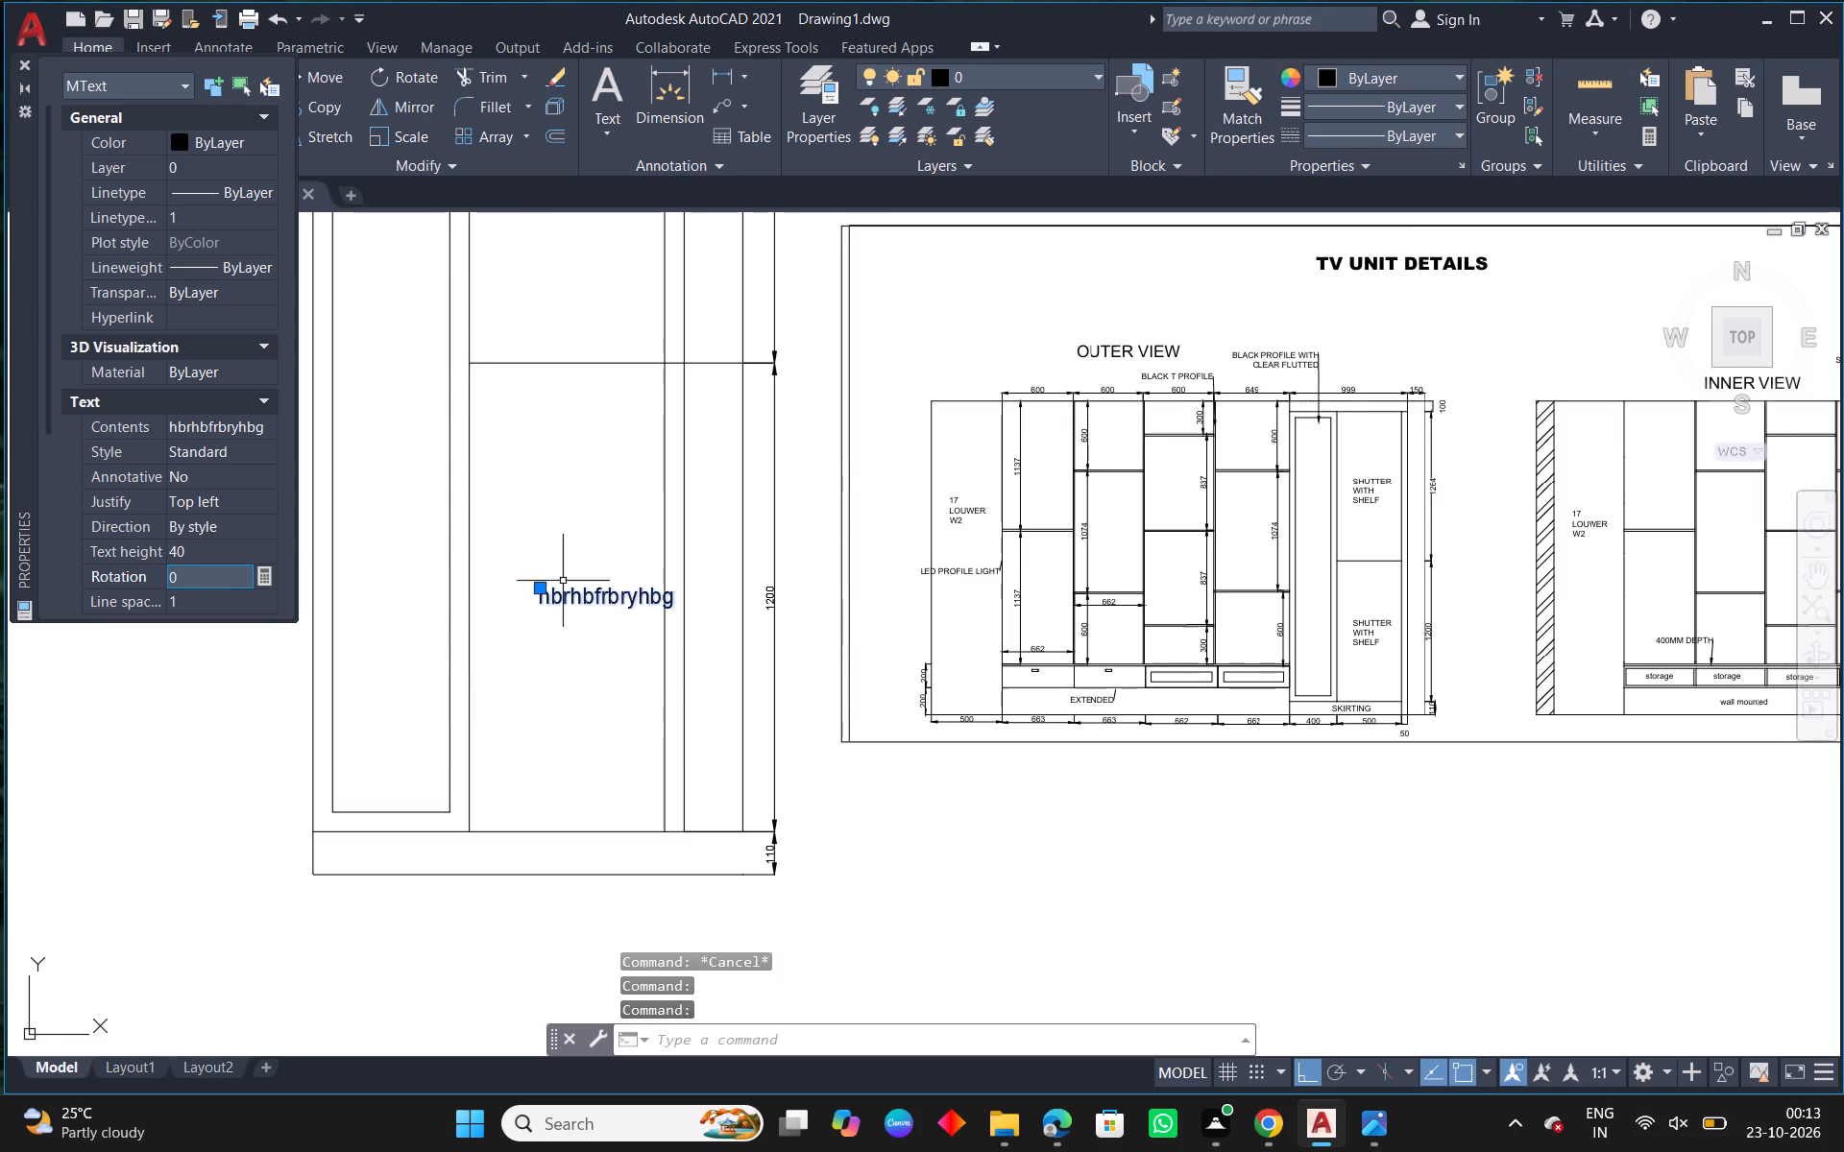
click(536, 588)
click(500, 589)
key(Escape)
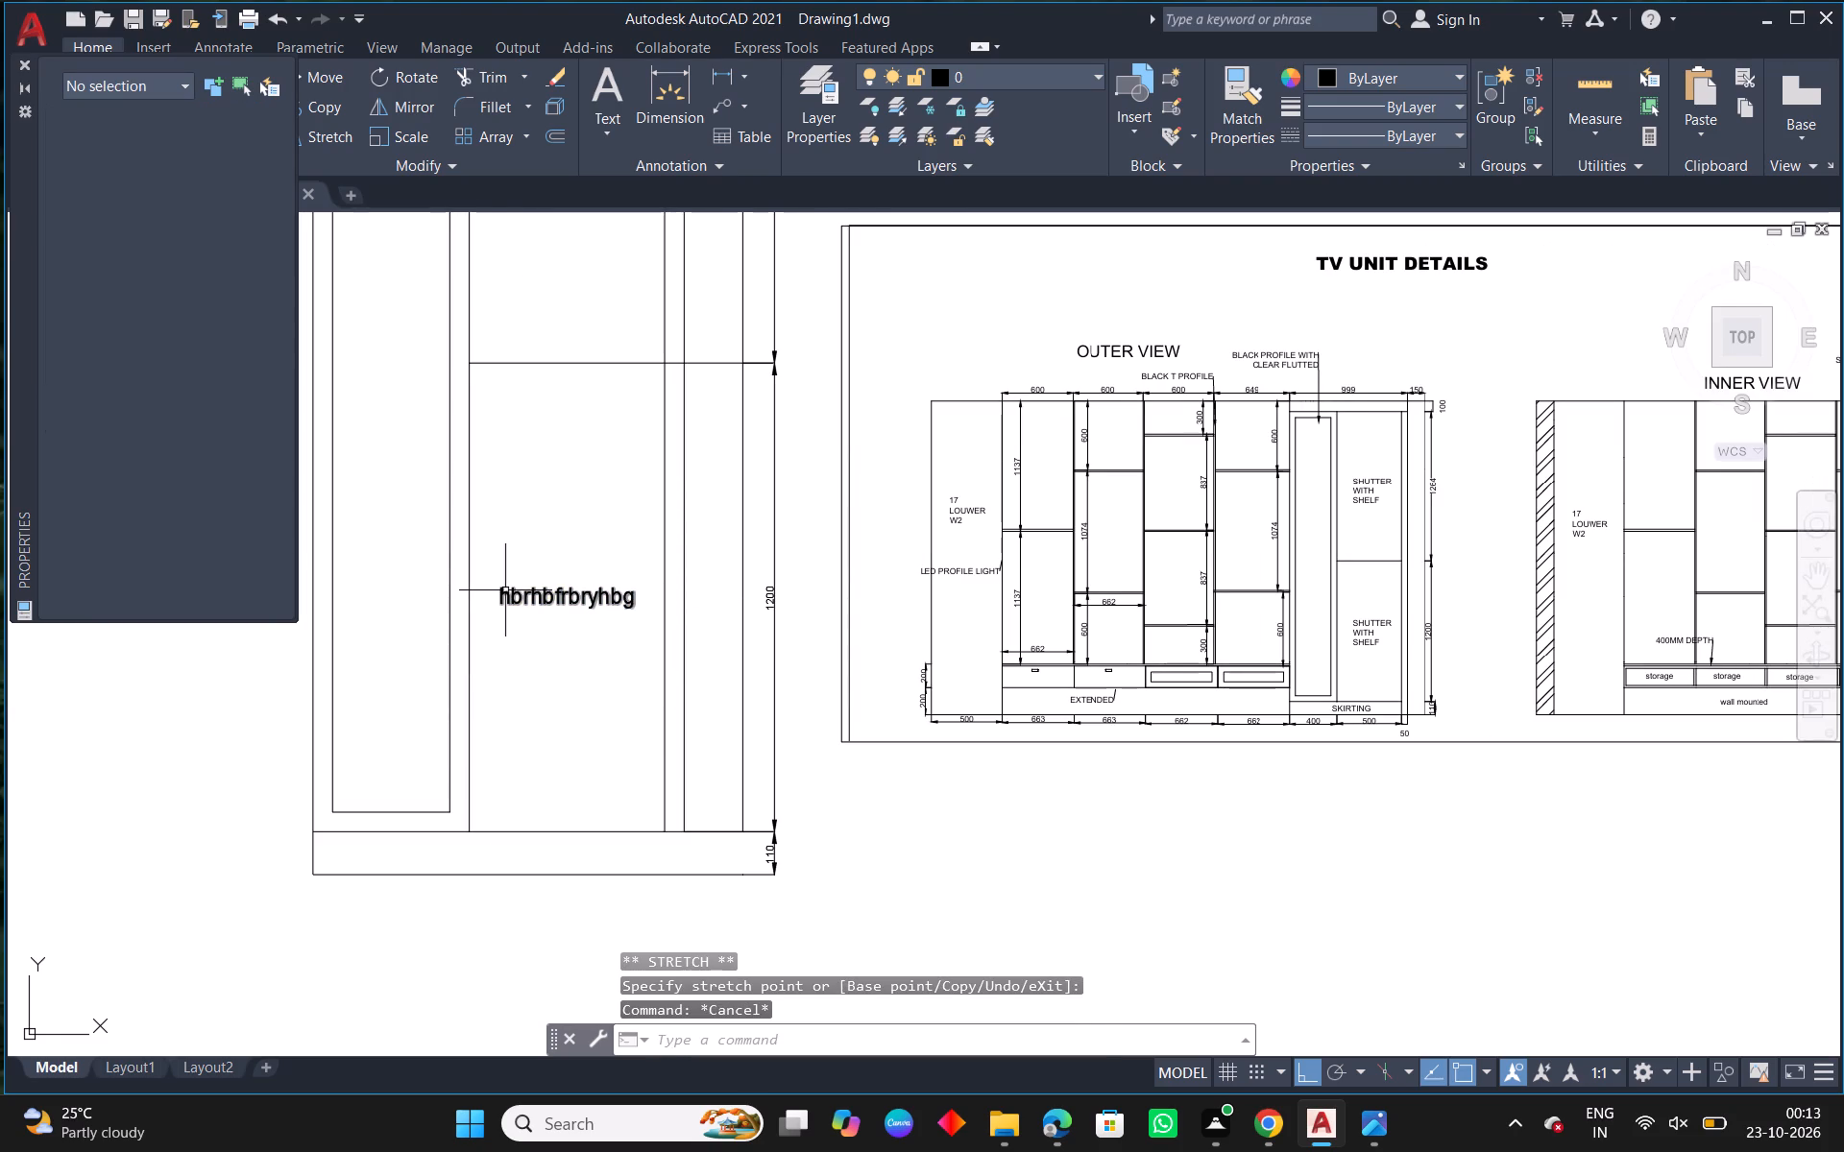
Replace the placeholder text in the lower shutter with "SHUTTER WITH" and "SHELF" on two lines, in capitals.
text(ed)
key(space)
click(578, 604)
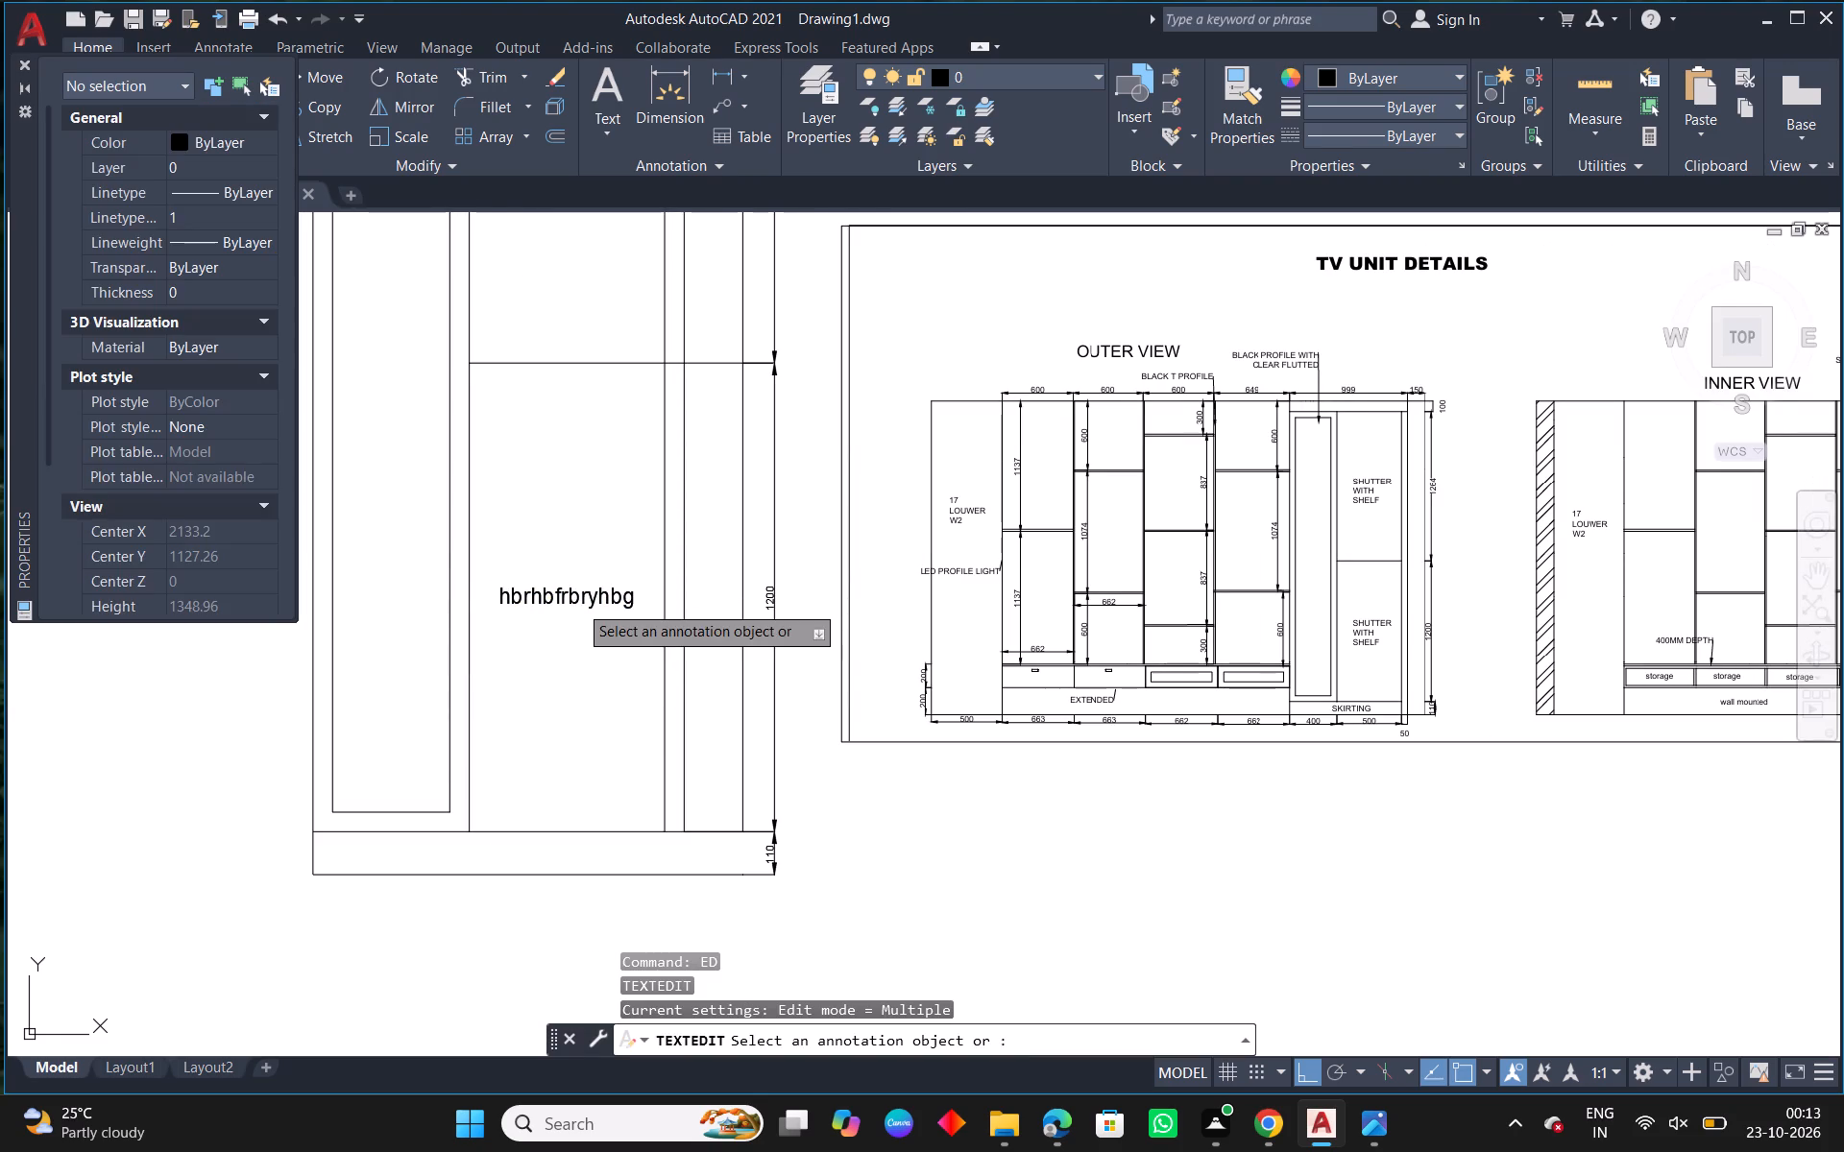
drag(634, 598, 690, 602)
drag(650, 600, 489, 596)
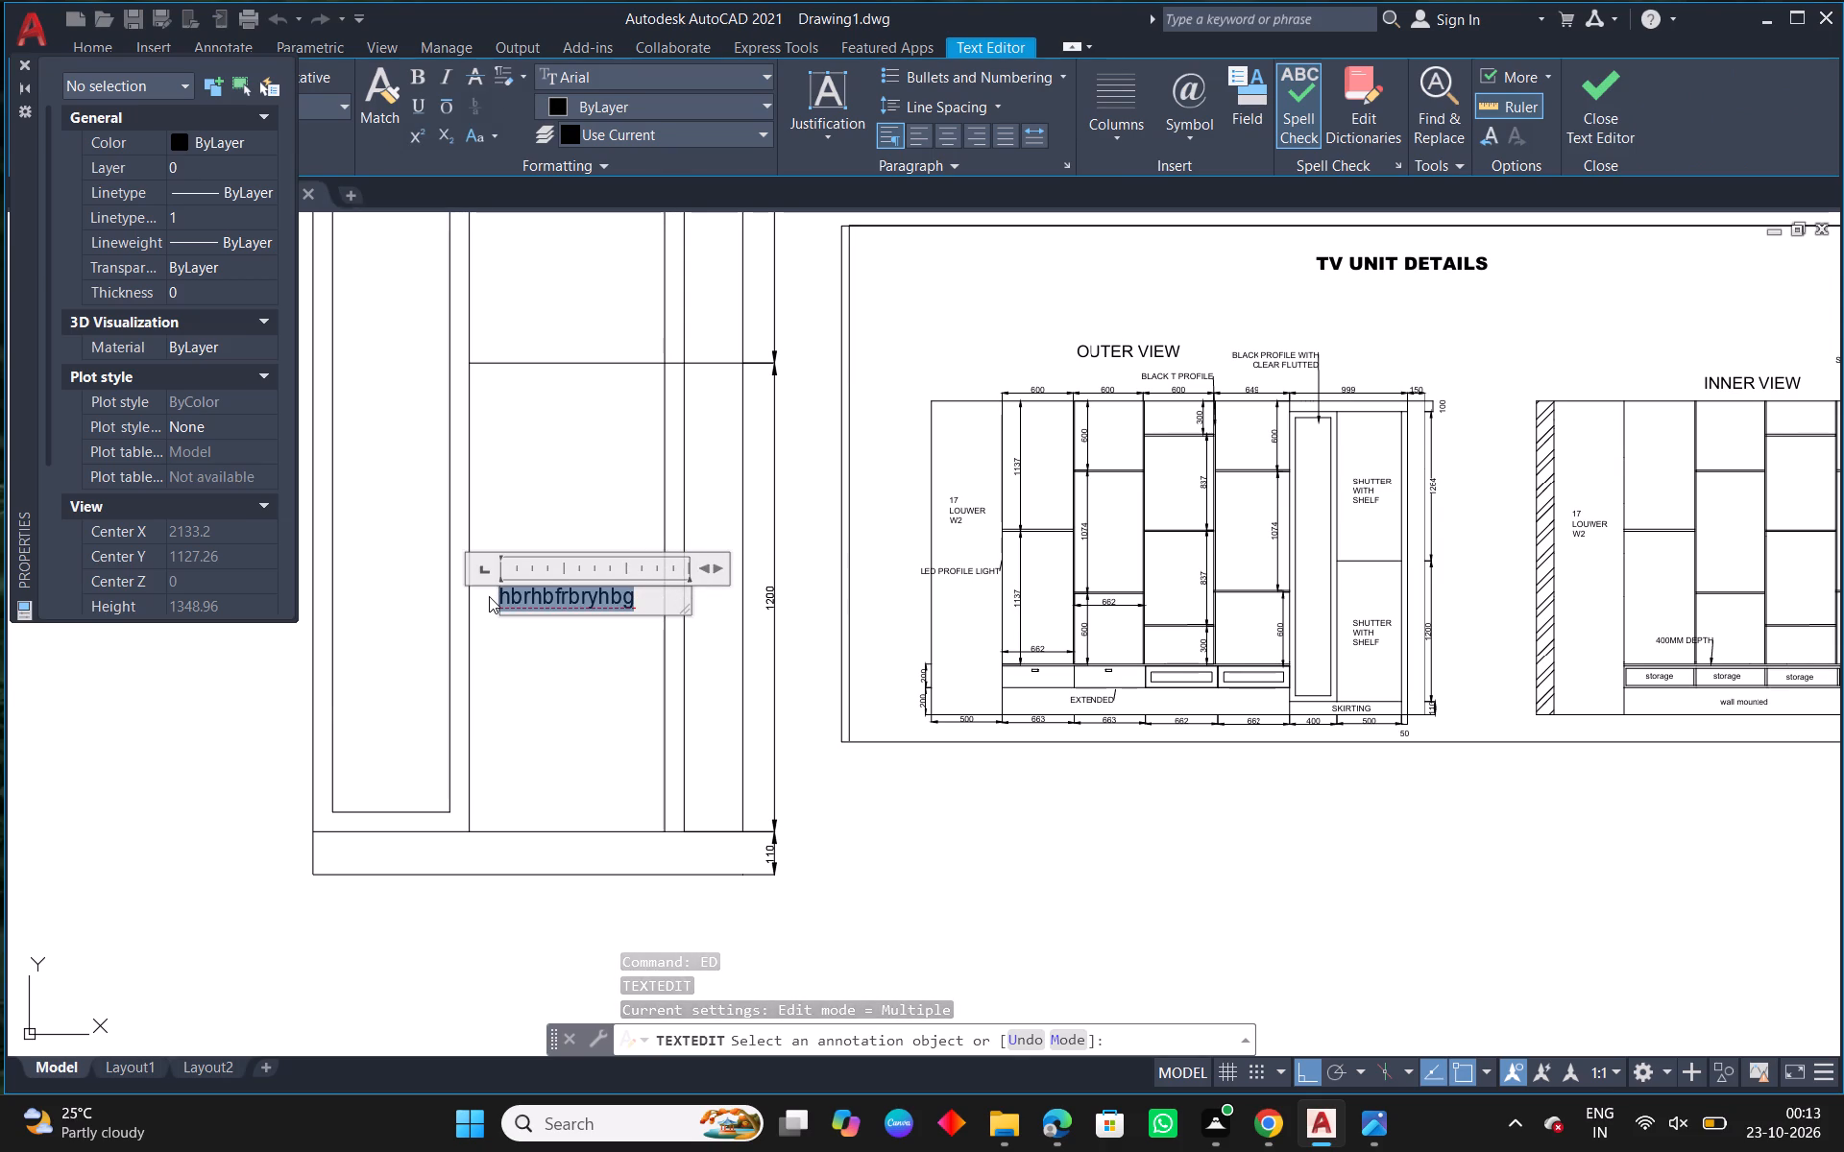
key(BackSpace)
text(shutter)
key(space)
key(BackSpace)
key(BackSpace)
key(BackSpace)
key(BackSpace)
key(BackSpace)
key(BackSpace)
key(BackSpace)
key(BackSpace)
key(BackSpace)
key(BackSpace)
key(BackSpace)
key(BackSpace)
key(BackSpace)
key(BackSpace)
key(BackSpace)
key(BackSpace)
key(BackSpace)
key(BackSpace)
key(BackSpace)
key(BackSpace)
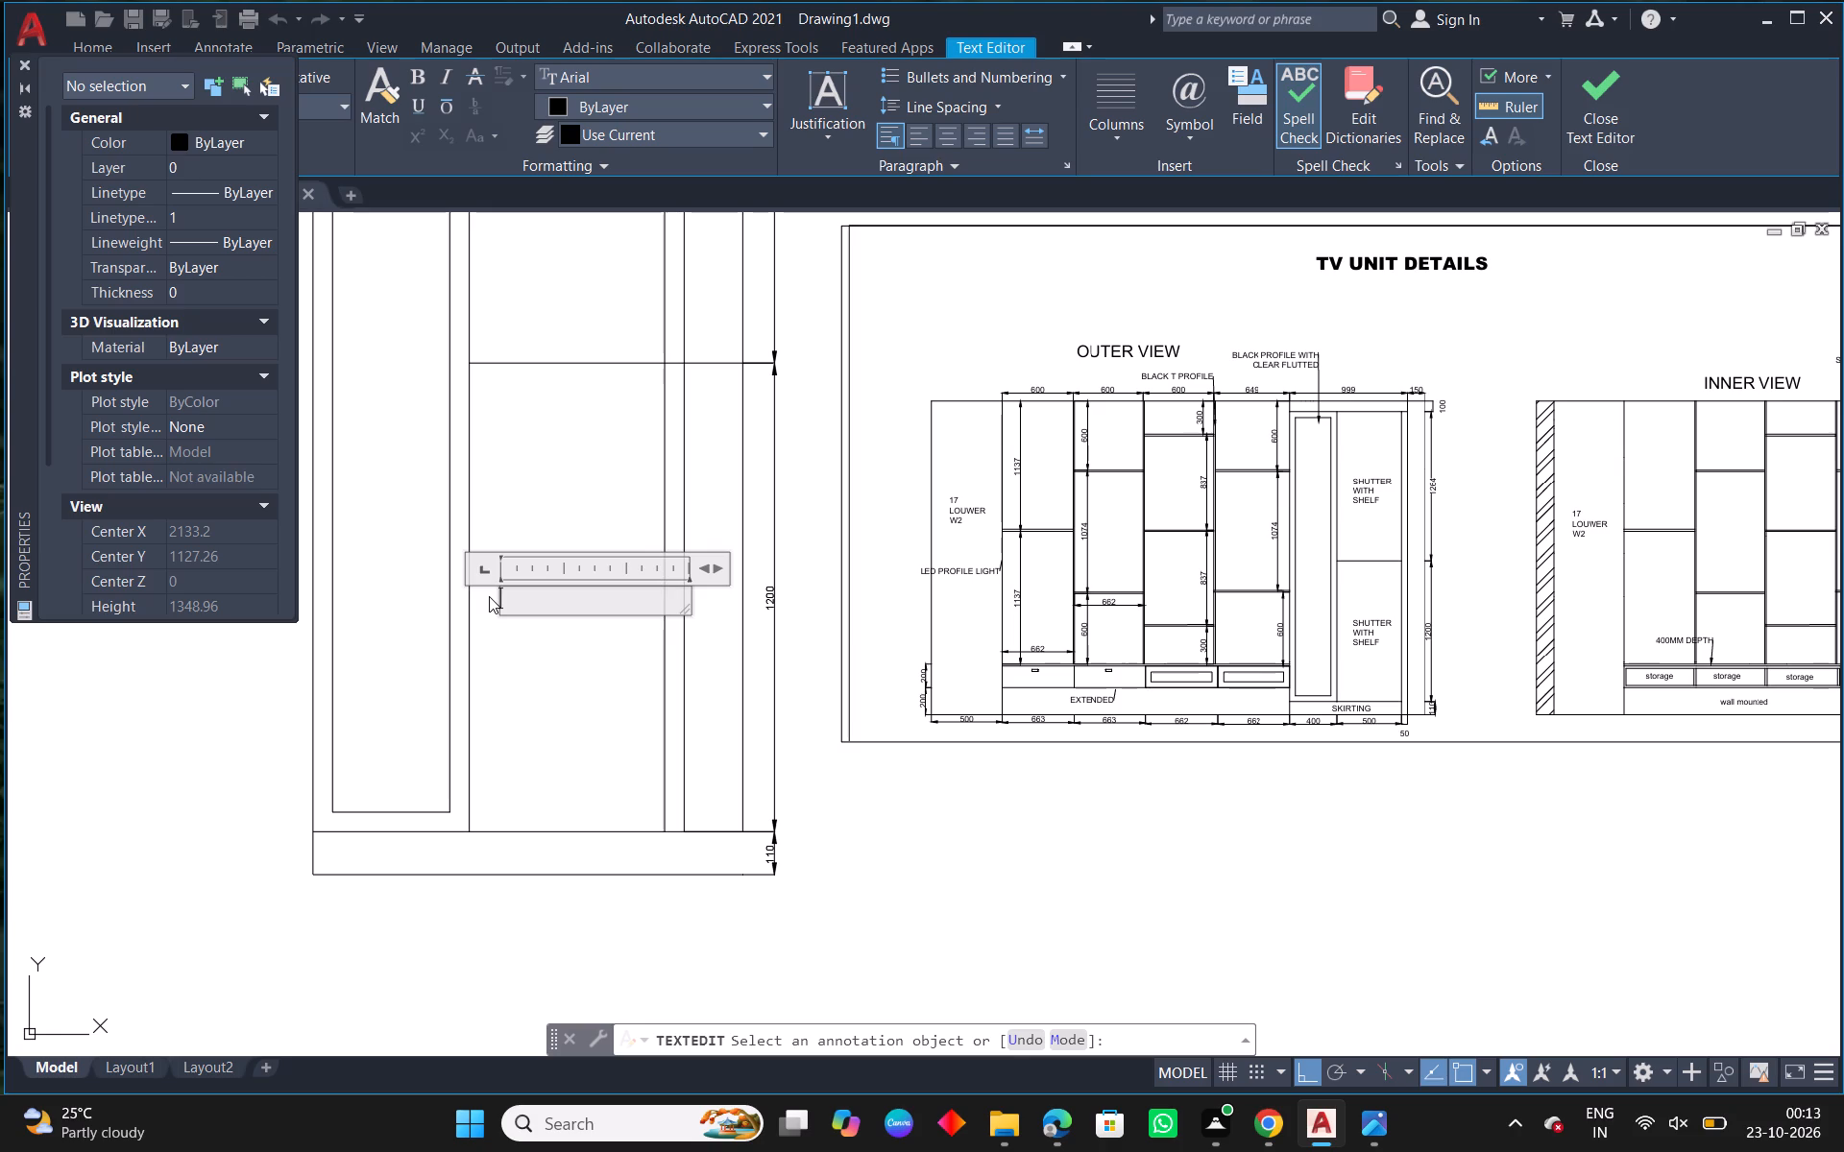
text(SHUTTER)
key(space)
text(WITH)
key(space)
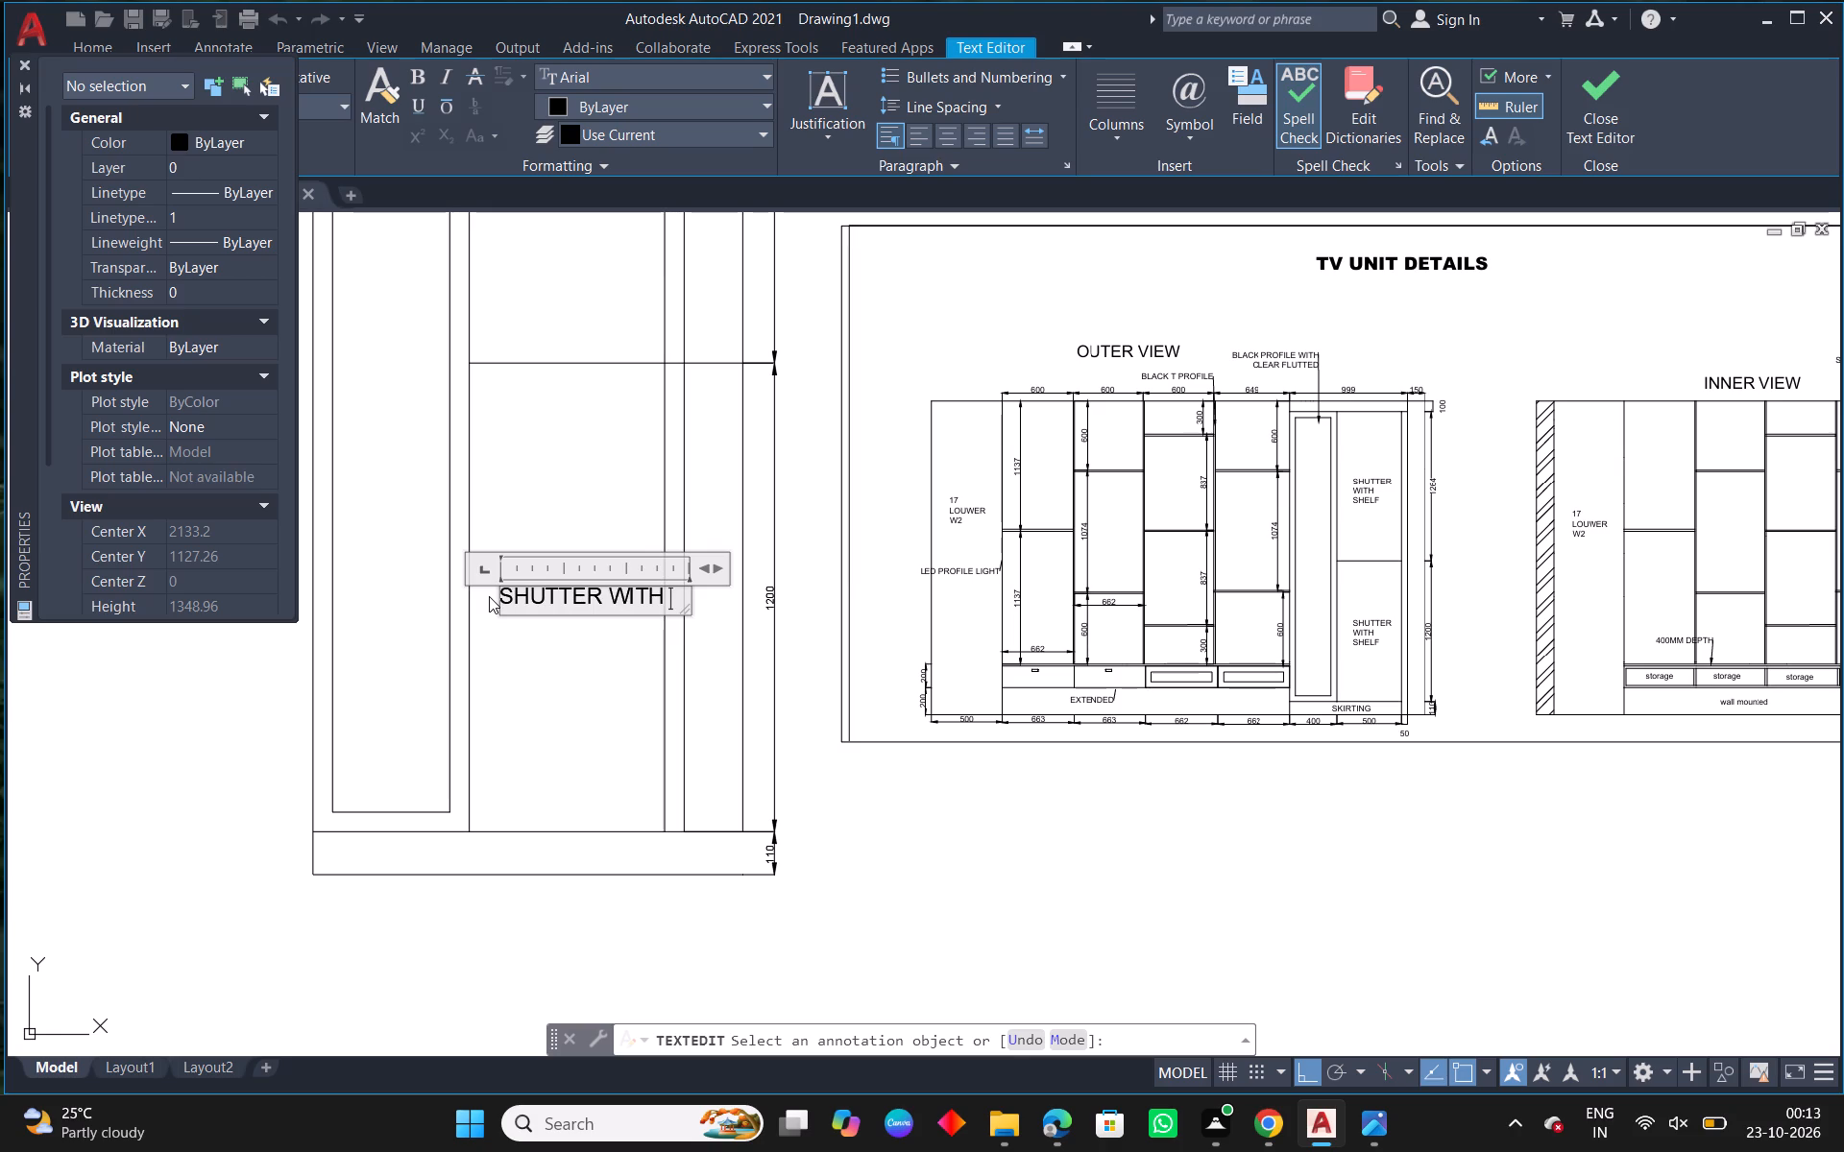
key(Return)
text(SHELF)
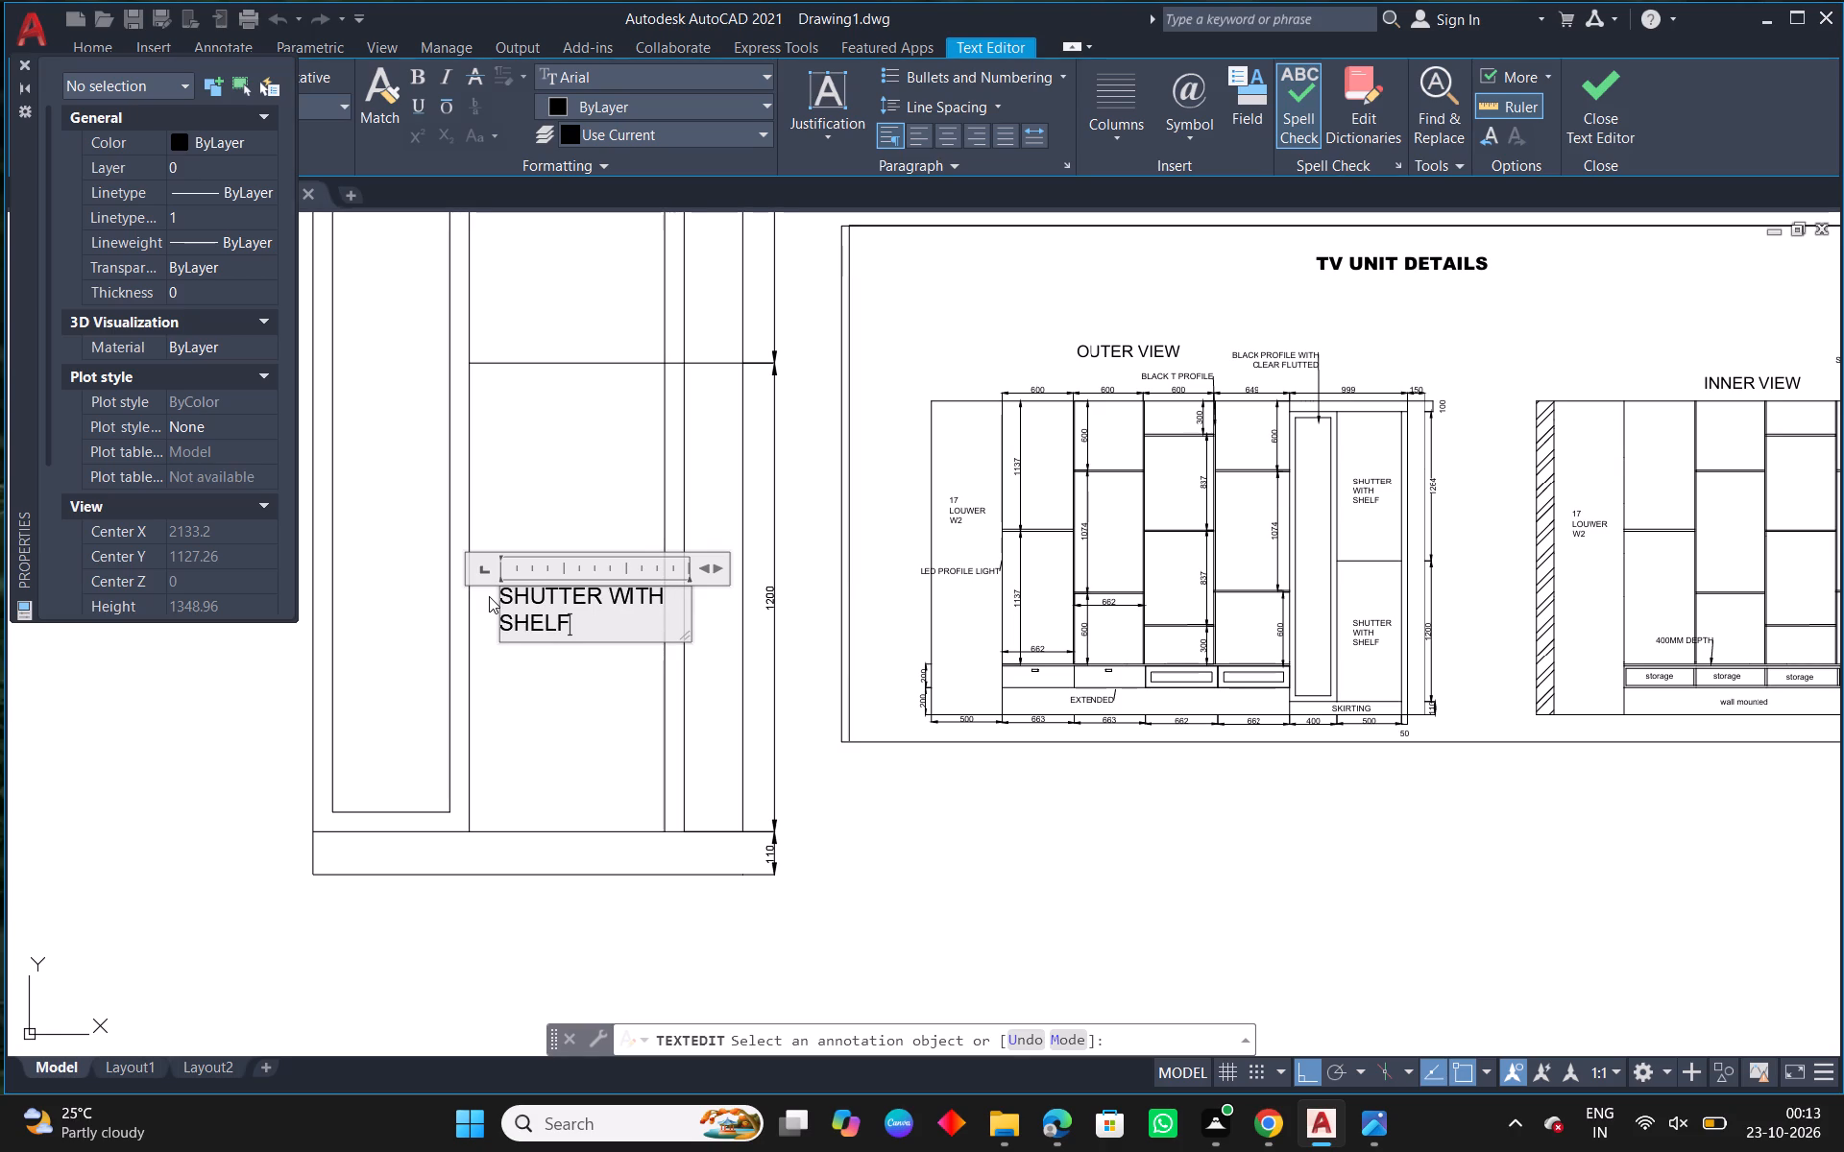
click(555, 731)
right_click(555, 731)
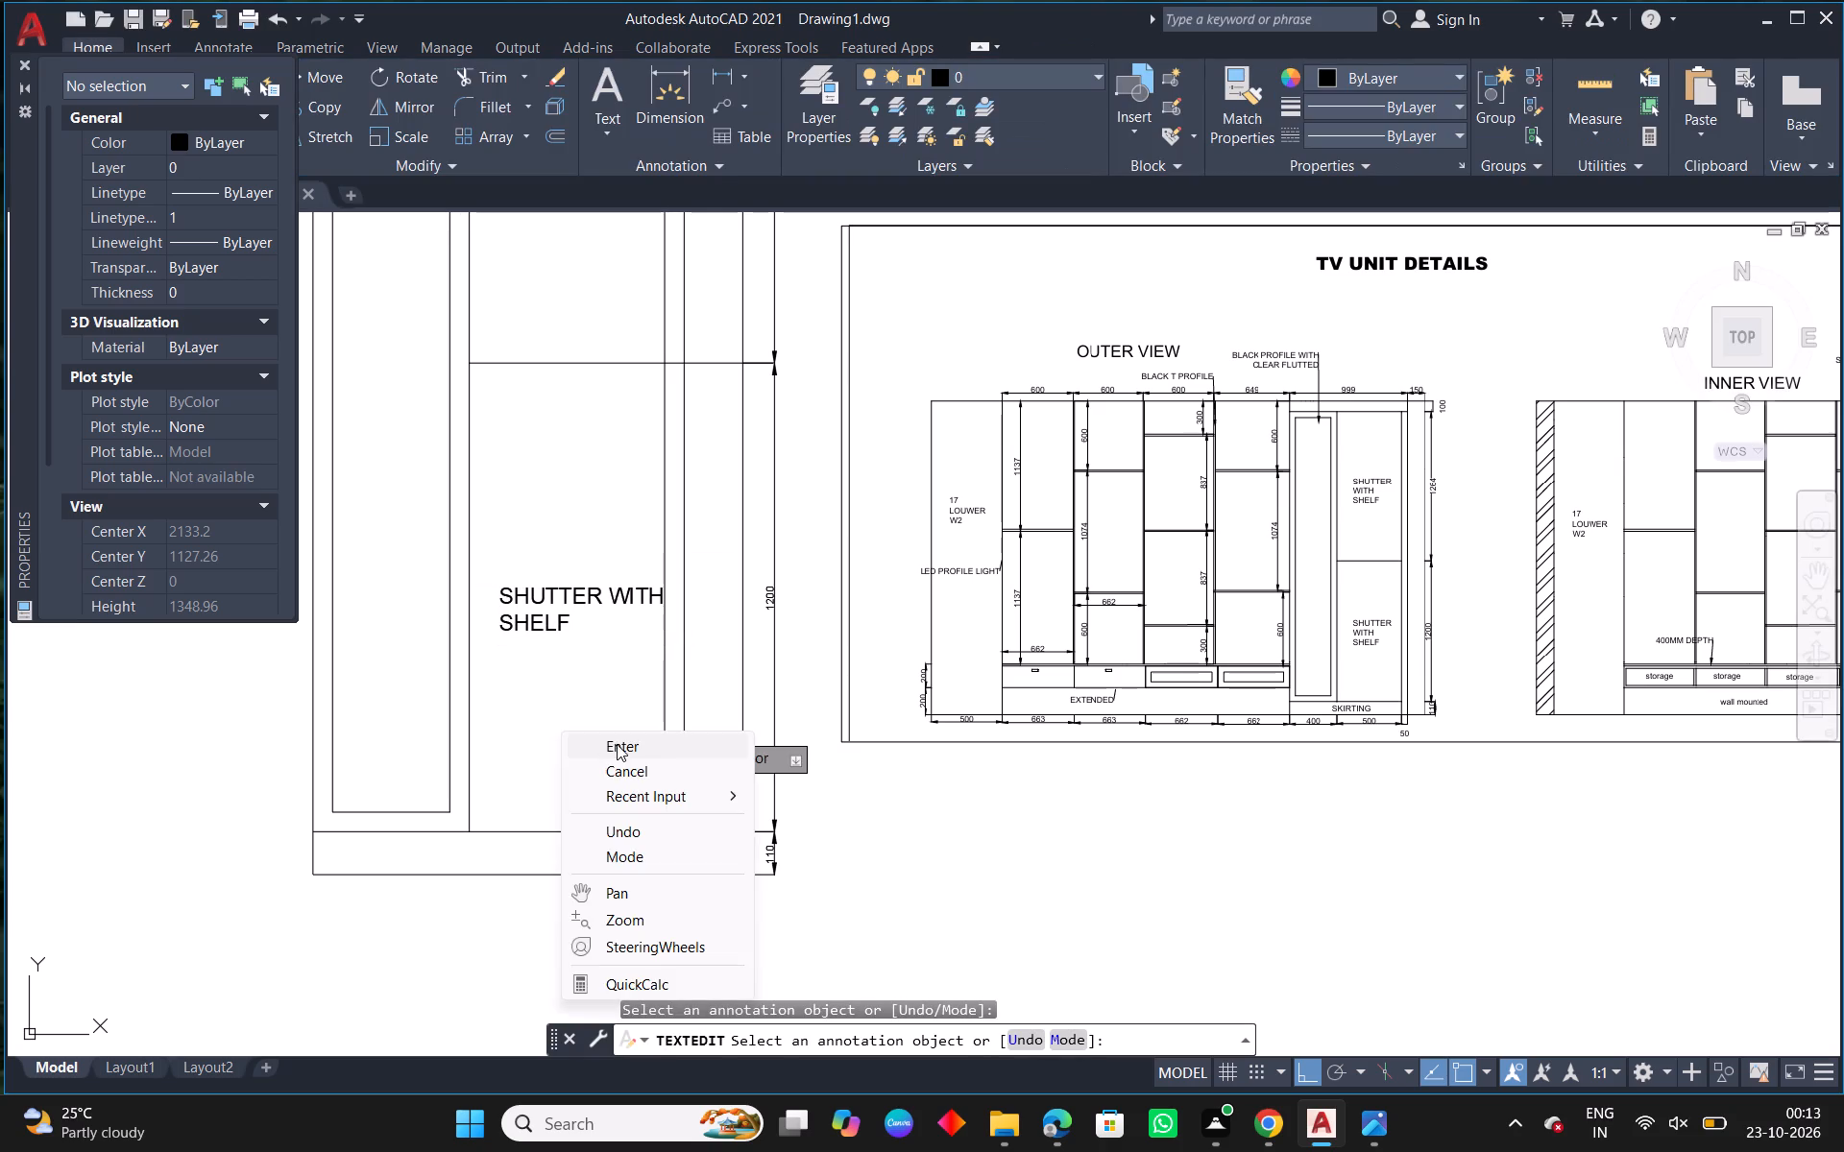
click(617, 744)
Shift the SHUTTER WITH SHELF label slightly toward the glass door so it fits between the shutter's vertical edges.
scroll(529, 609, up, 1)
click(522, 599)
scroll(498, 606, up, 1)
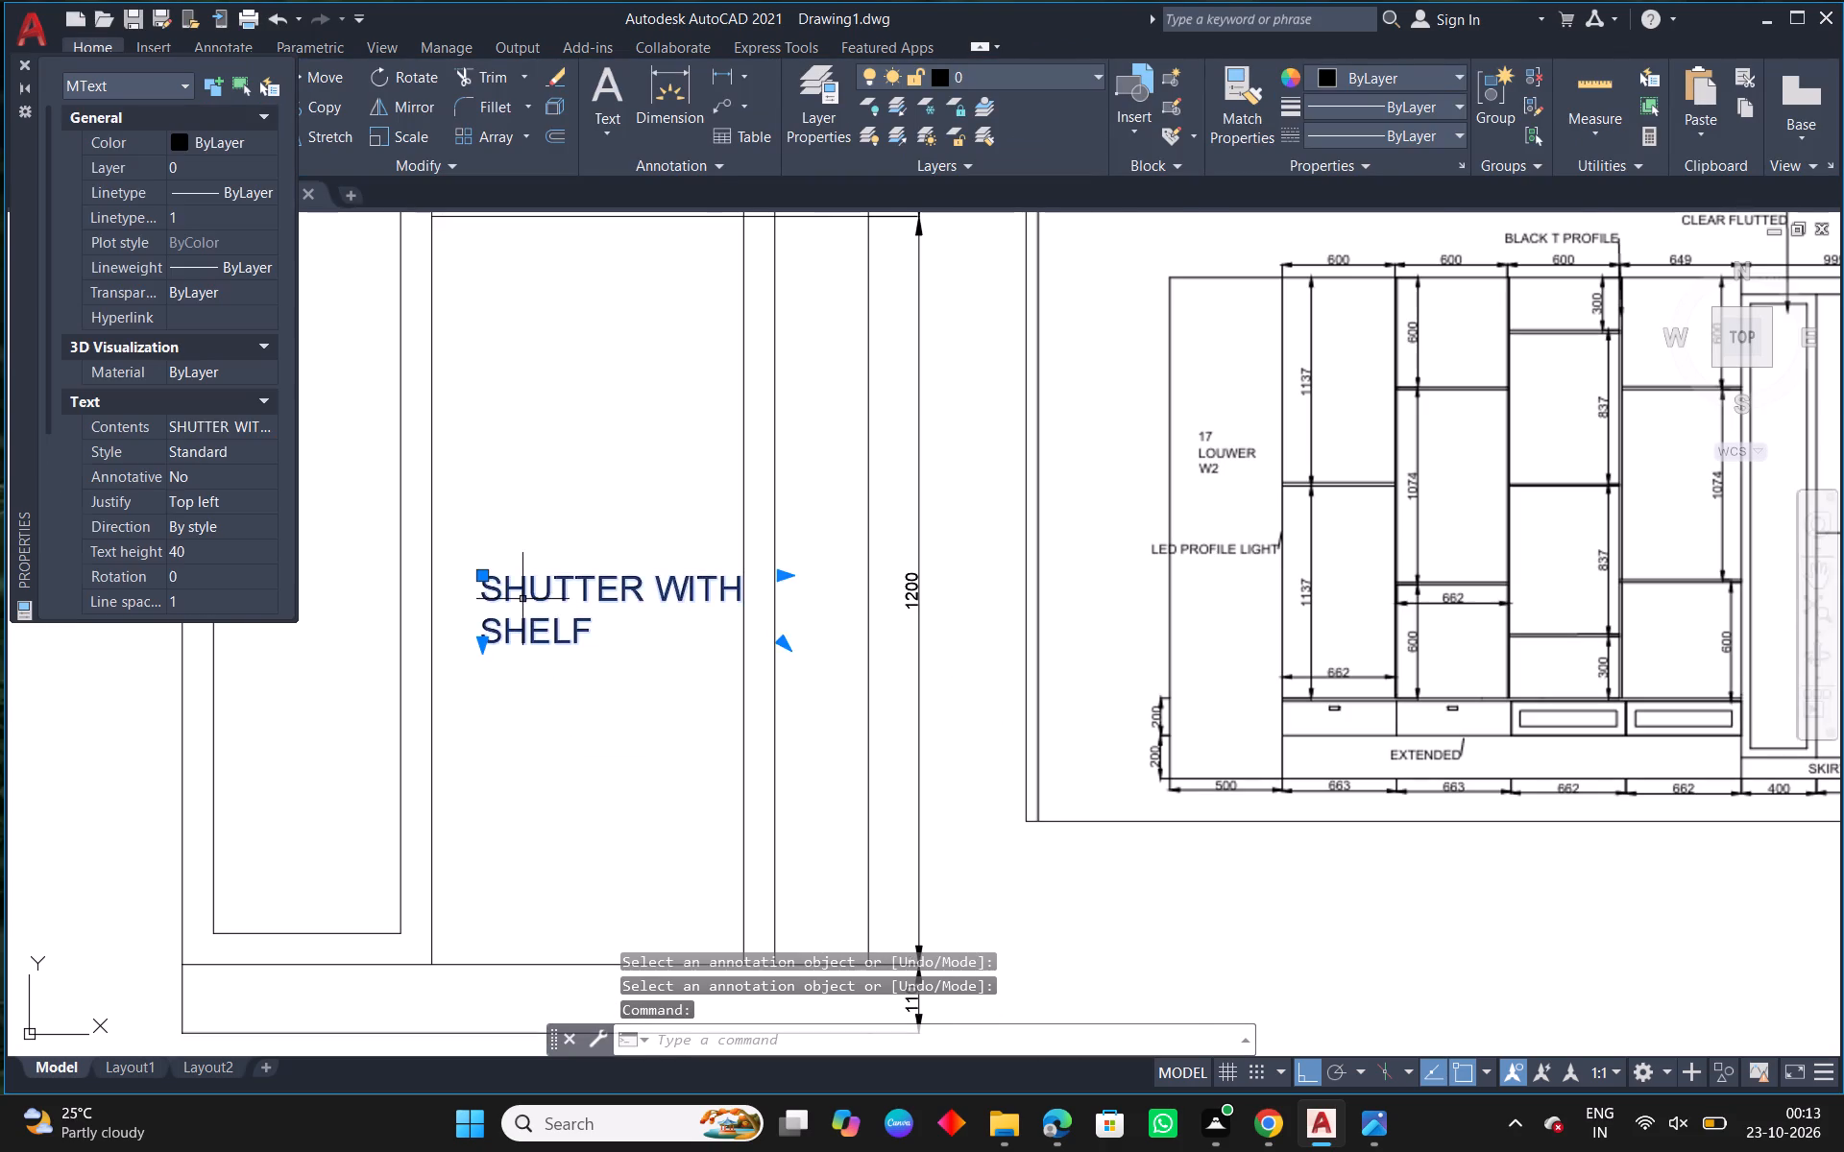
scroll(498, 606, up, 1)
click(449, 523)
click(392, 522)
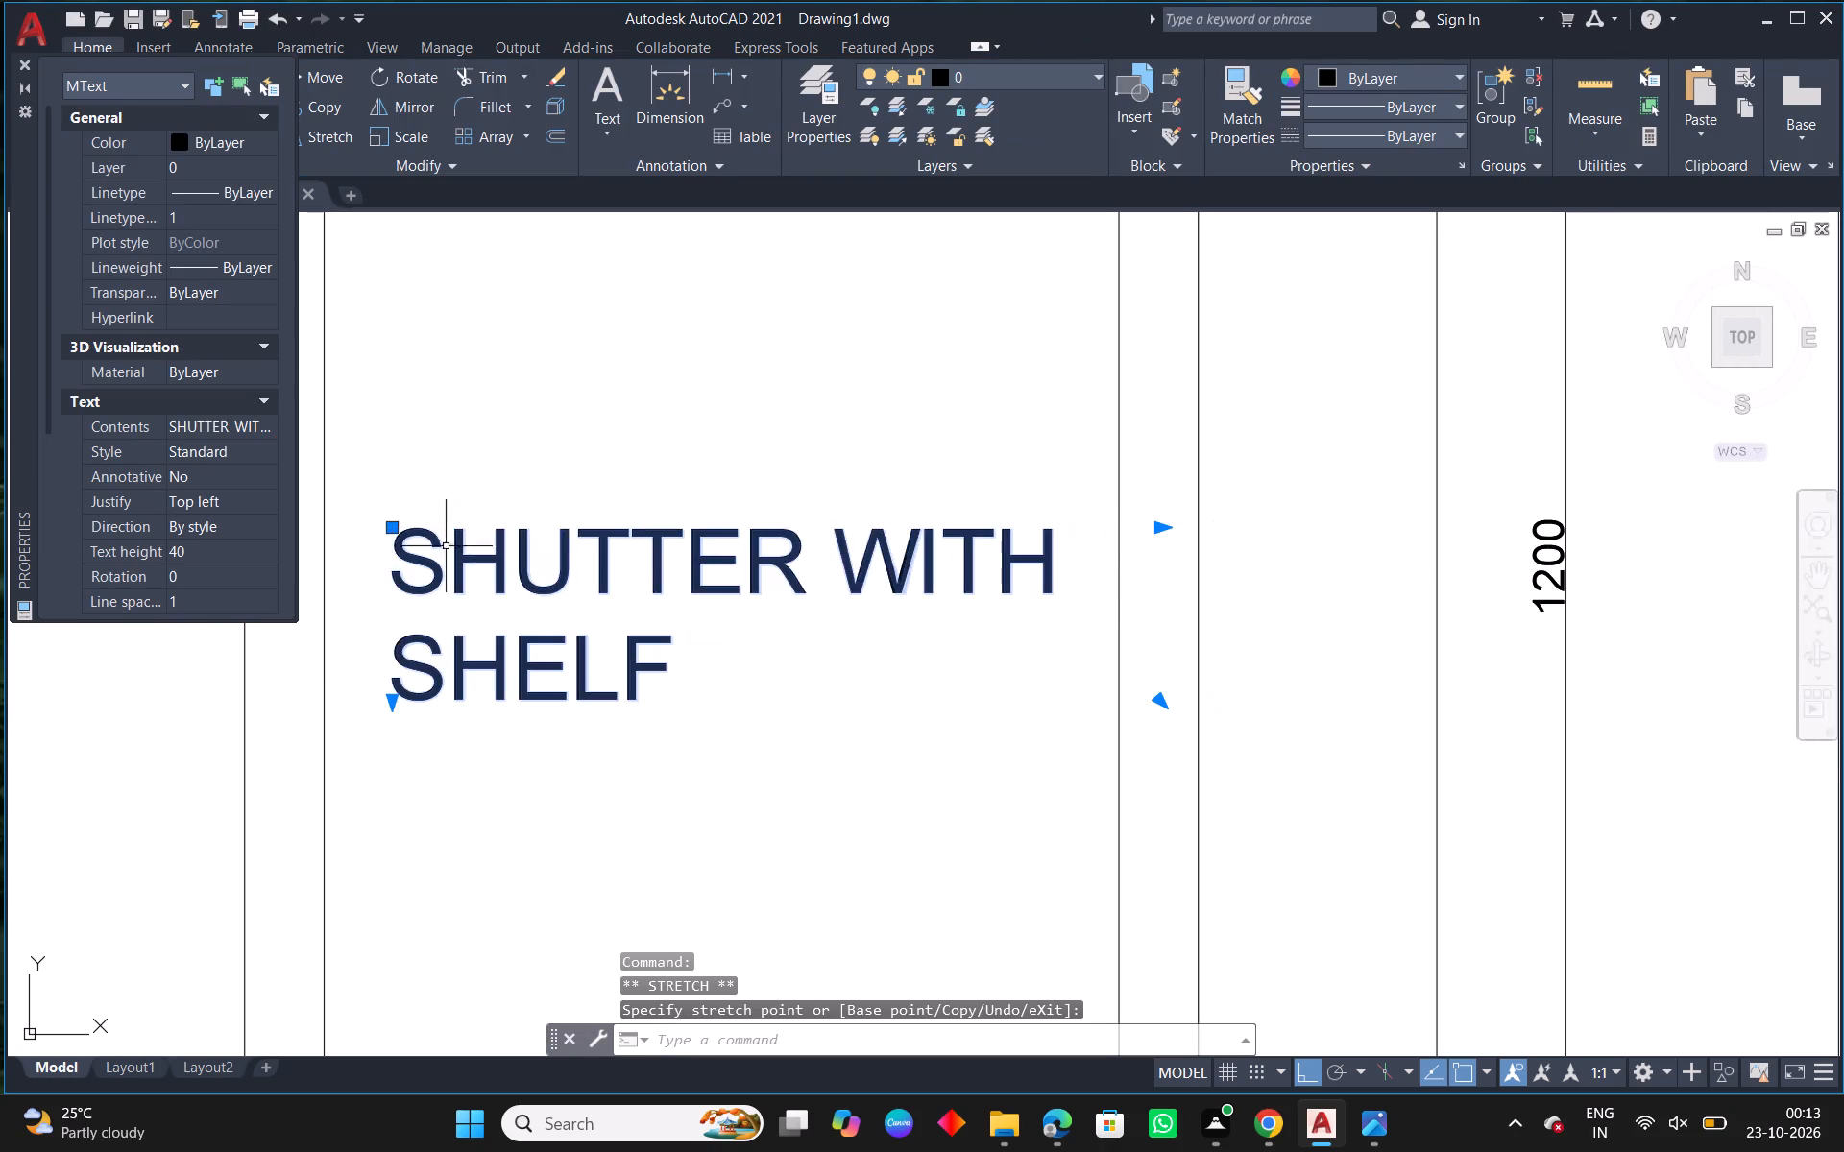
scroll(616, 636, down, 3)
scroll(706, 730, down, 1)
key(Escape)
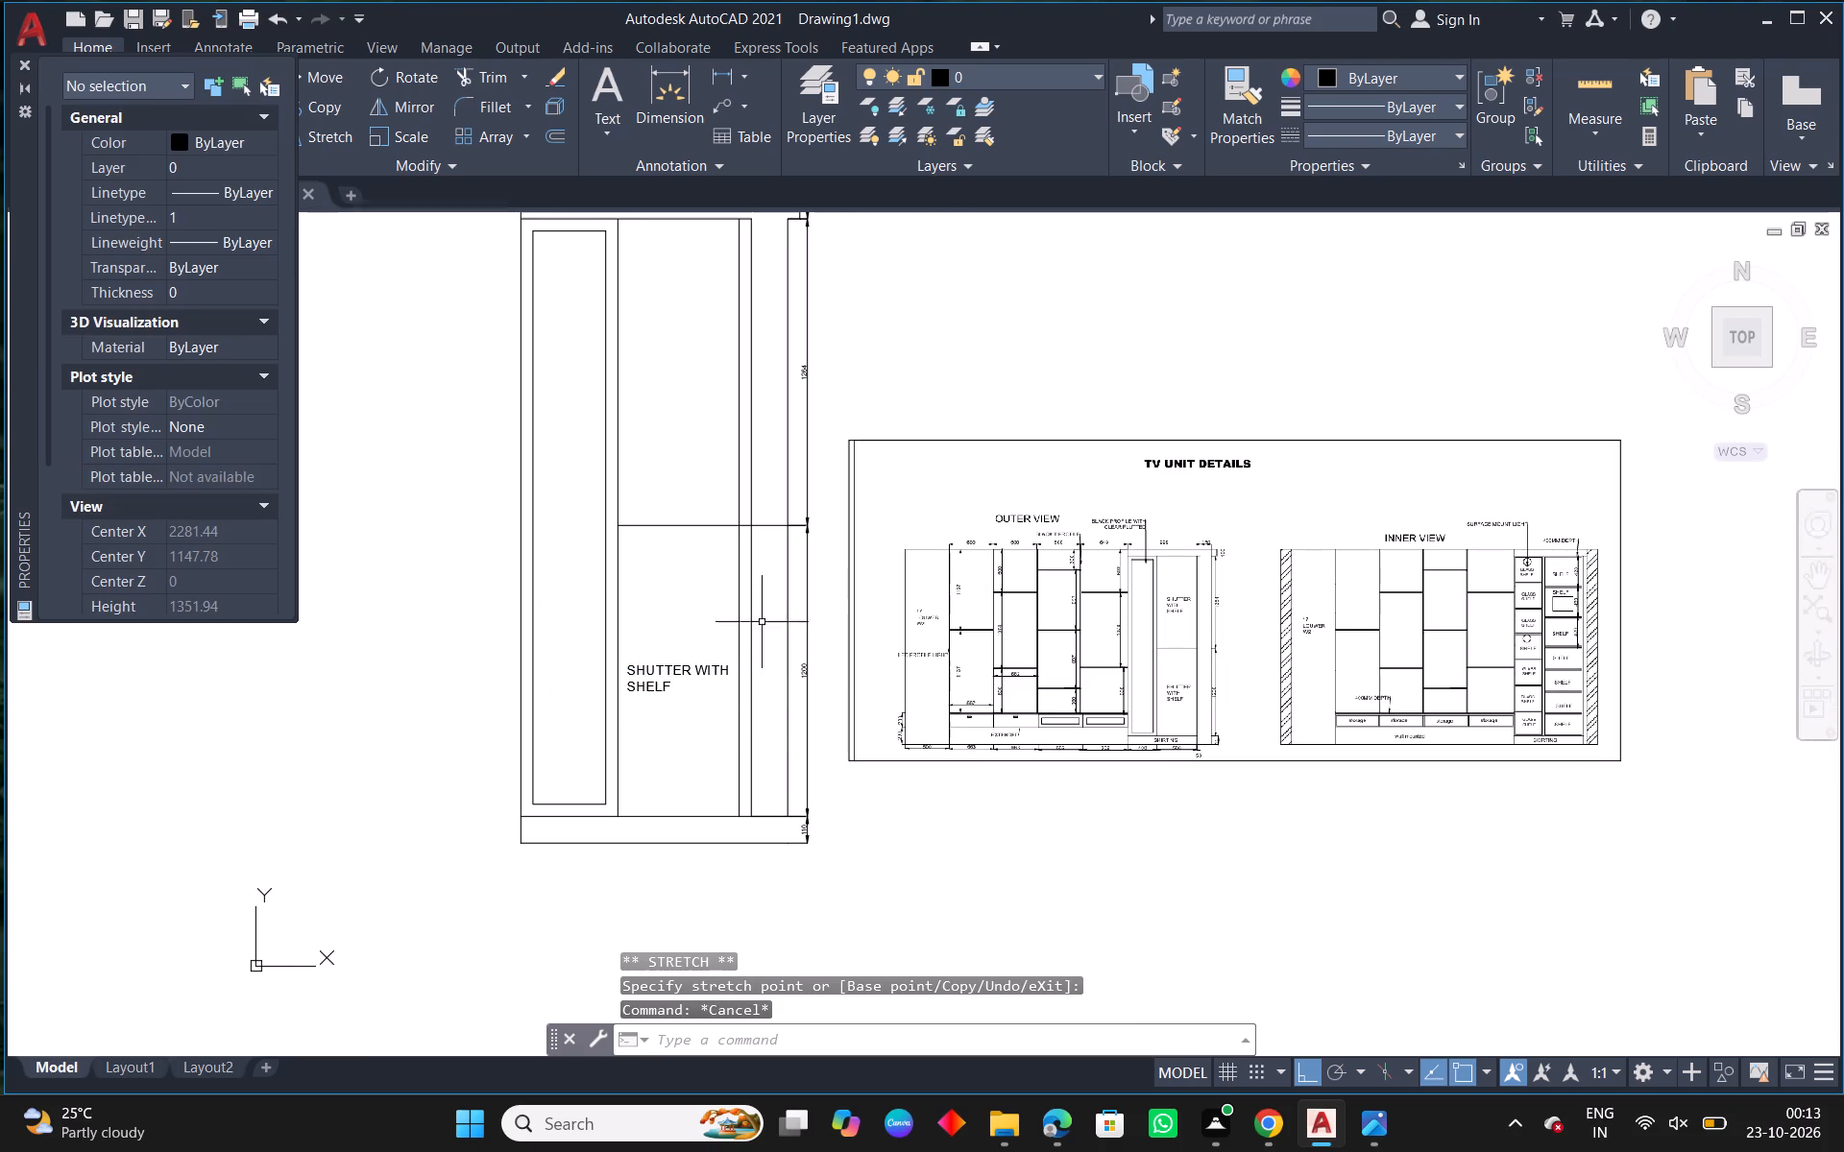
Move the upper extension-line origin of the lower shutter's 1200 dimension outward onto the unit's outermost vertical line.
scroll(760, 540, up, 2)
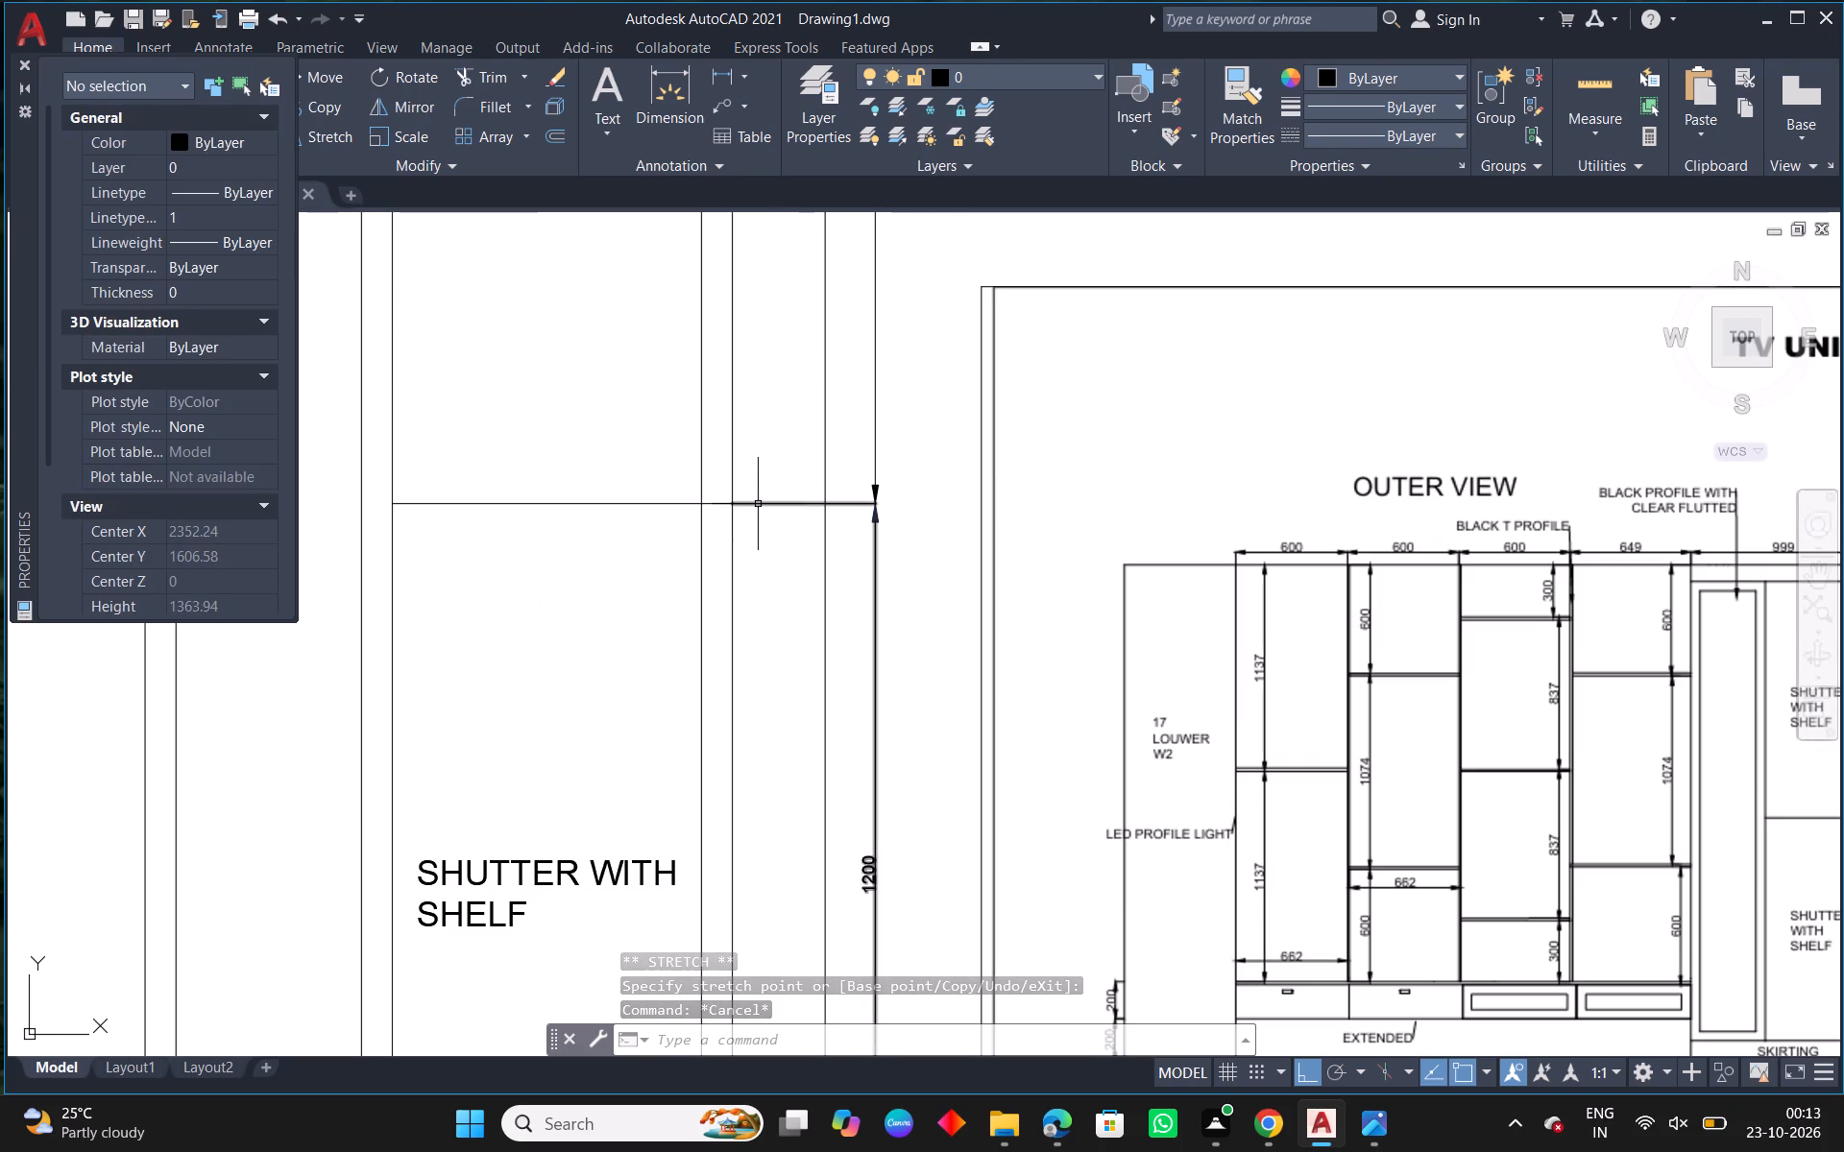
click(758, 504)
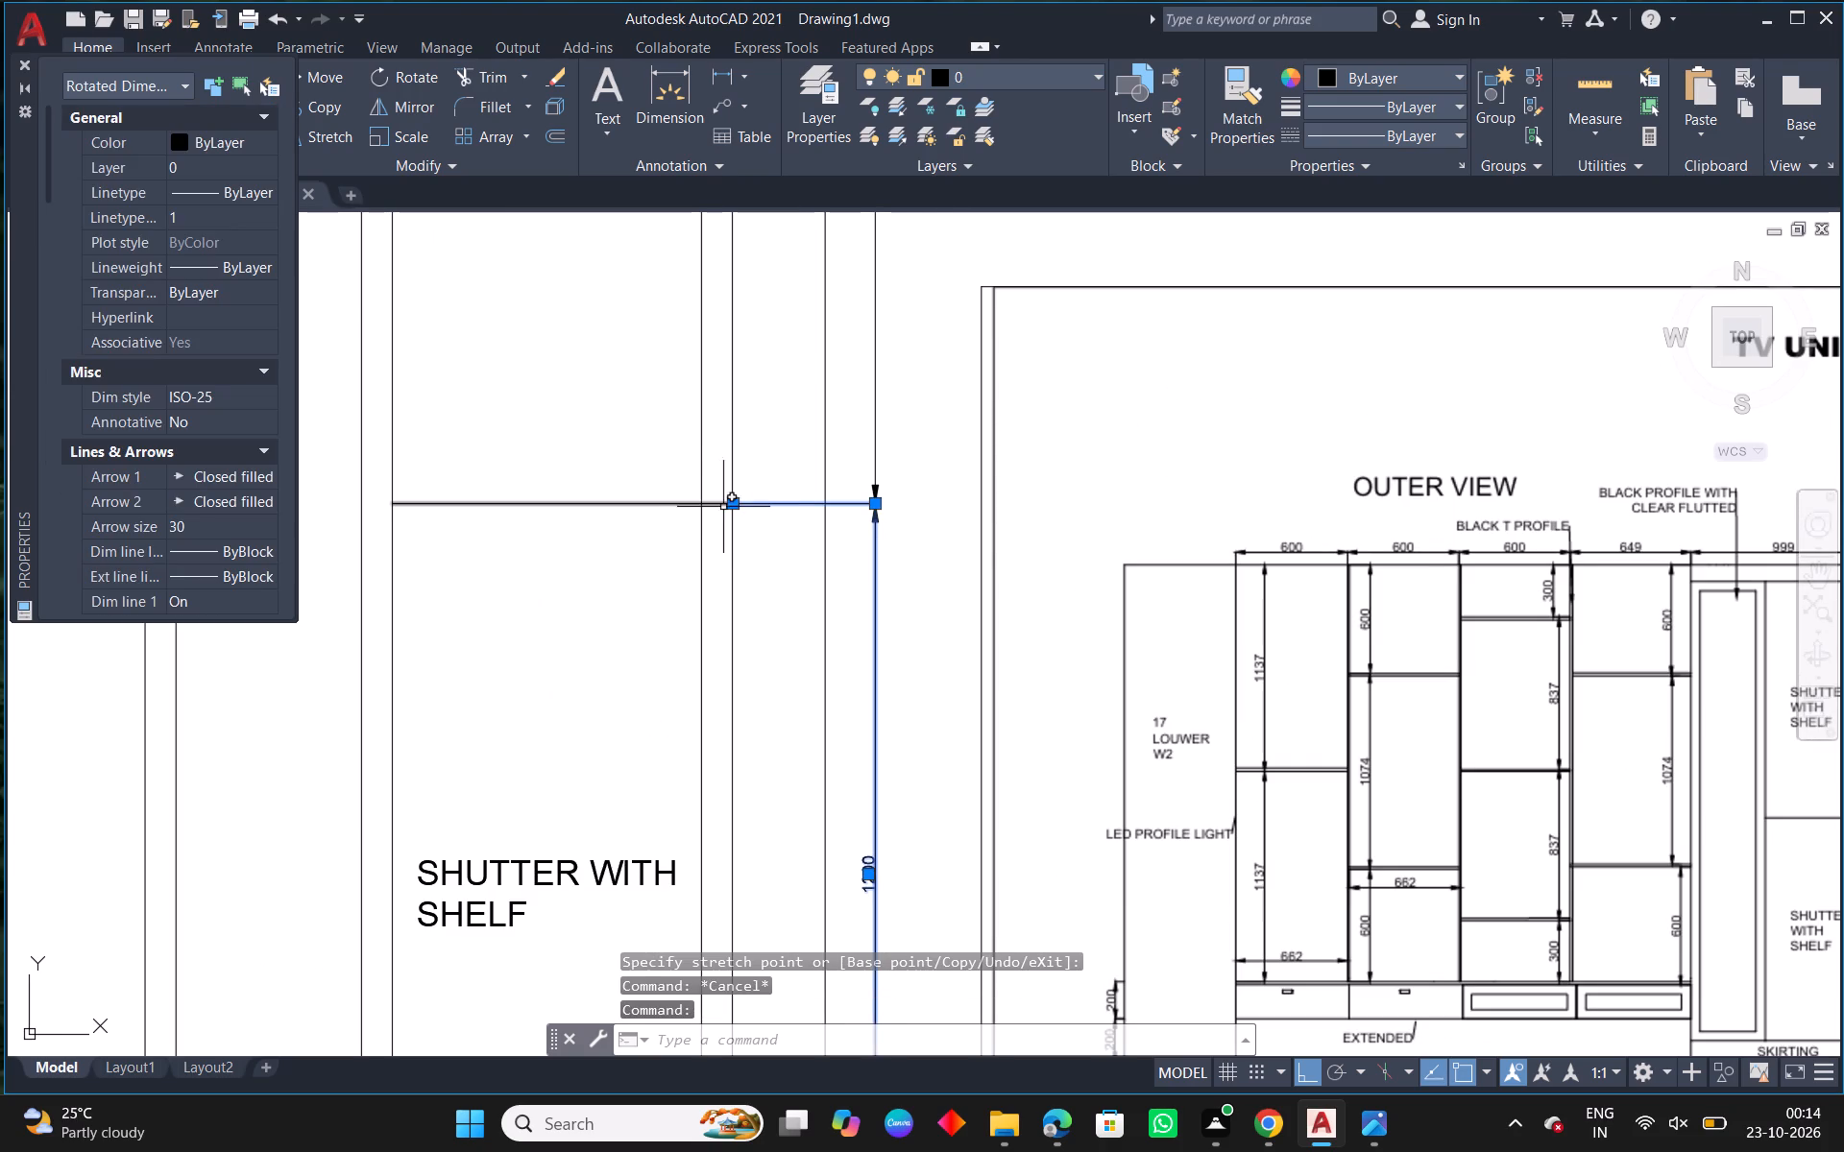
click(727, 508)
click(829, 505)
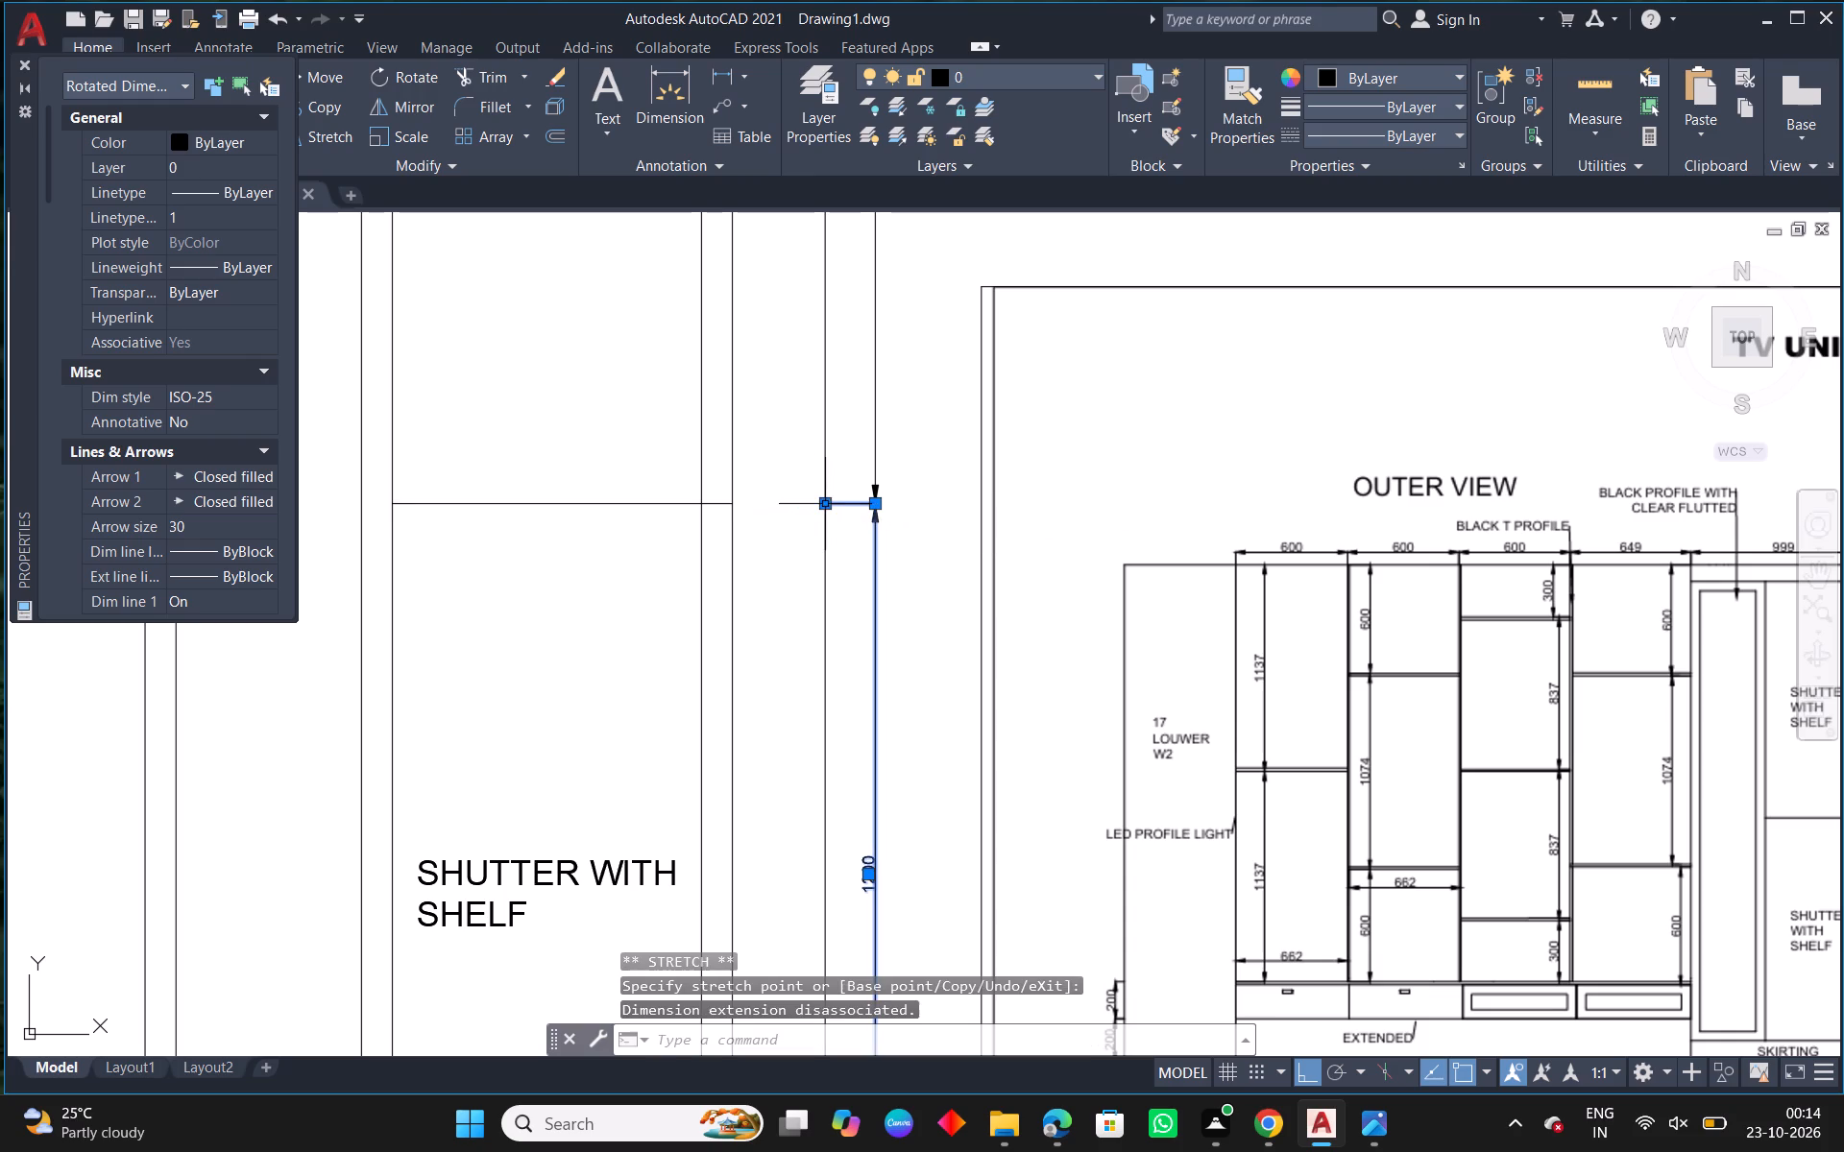
key(Escape)
Trim the shutter divider line where it runs past the shutter edge between the two closely spaced vertical lines.
scroll(702, 503, up, 1)
text(TR)
key(space)
key(space)
click(702, 503)
right_click(702, 503)
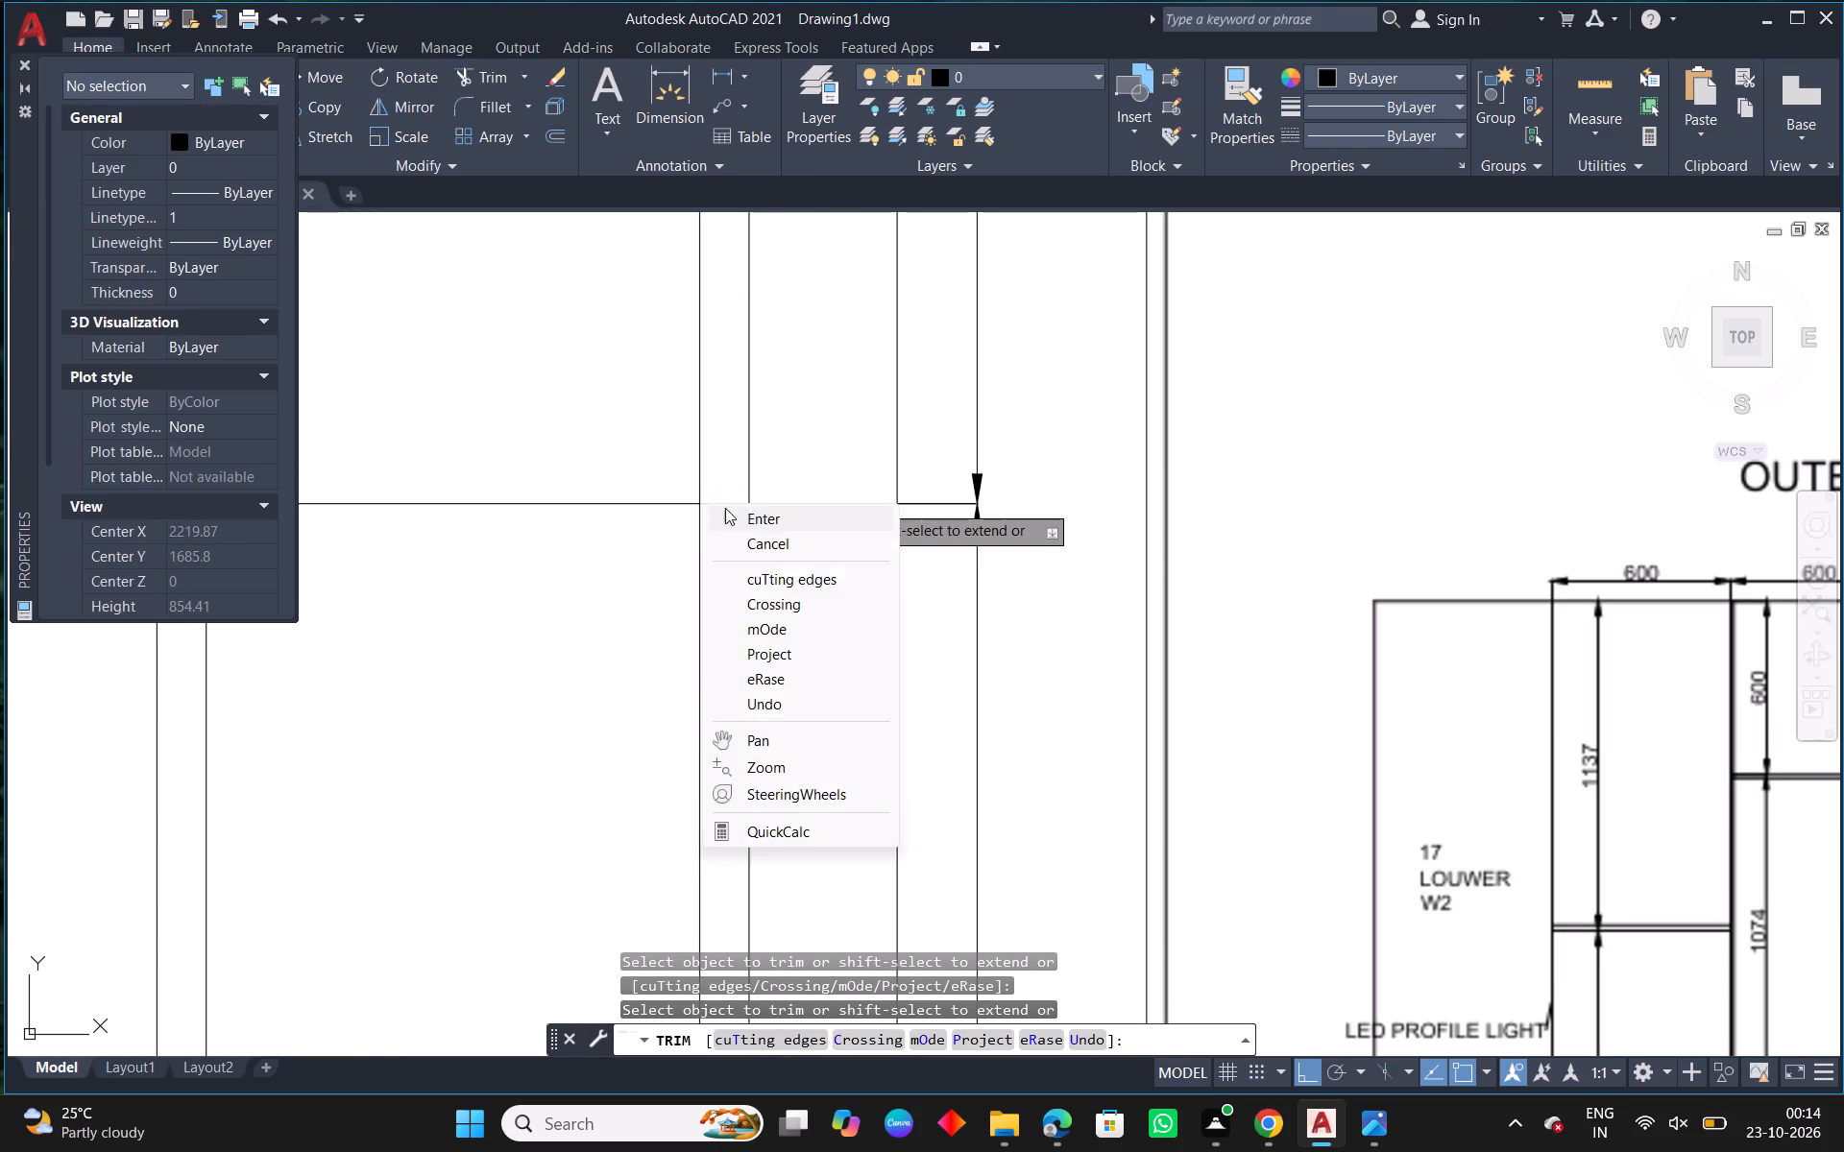
click(765, 517)
scroll(751, 563, down, 1)
scroll(734, 538, up, 1)
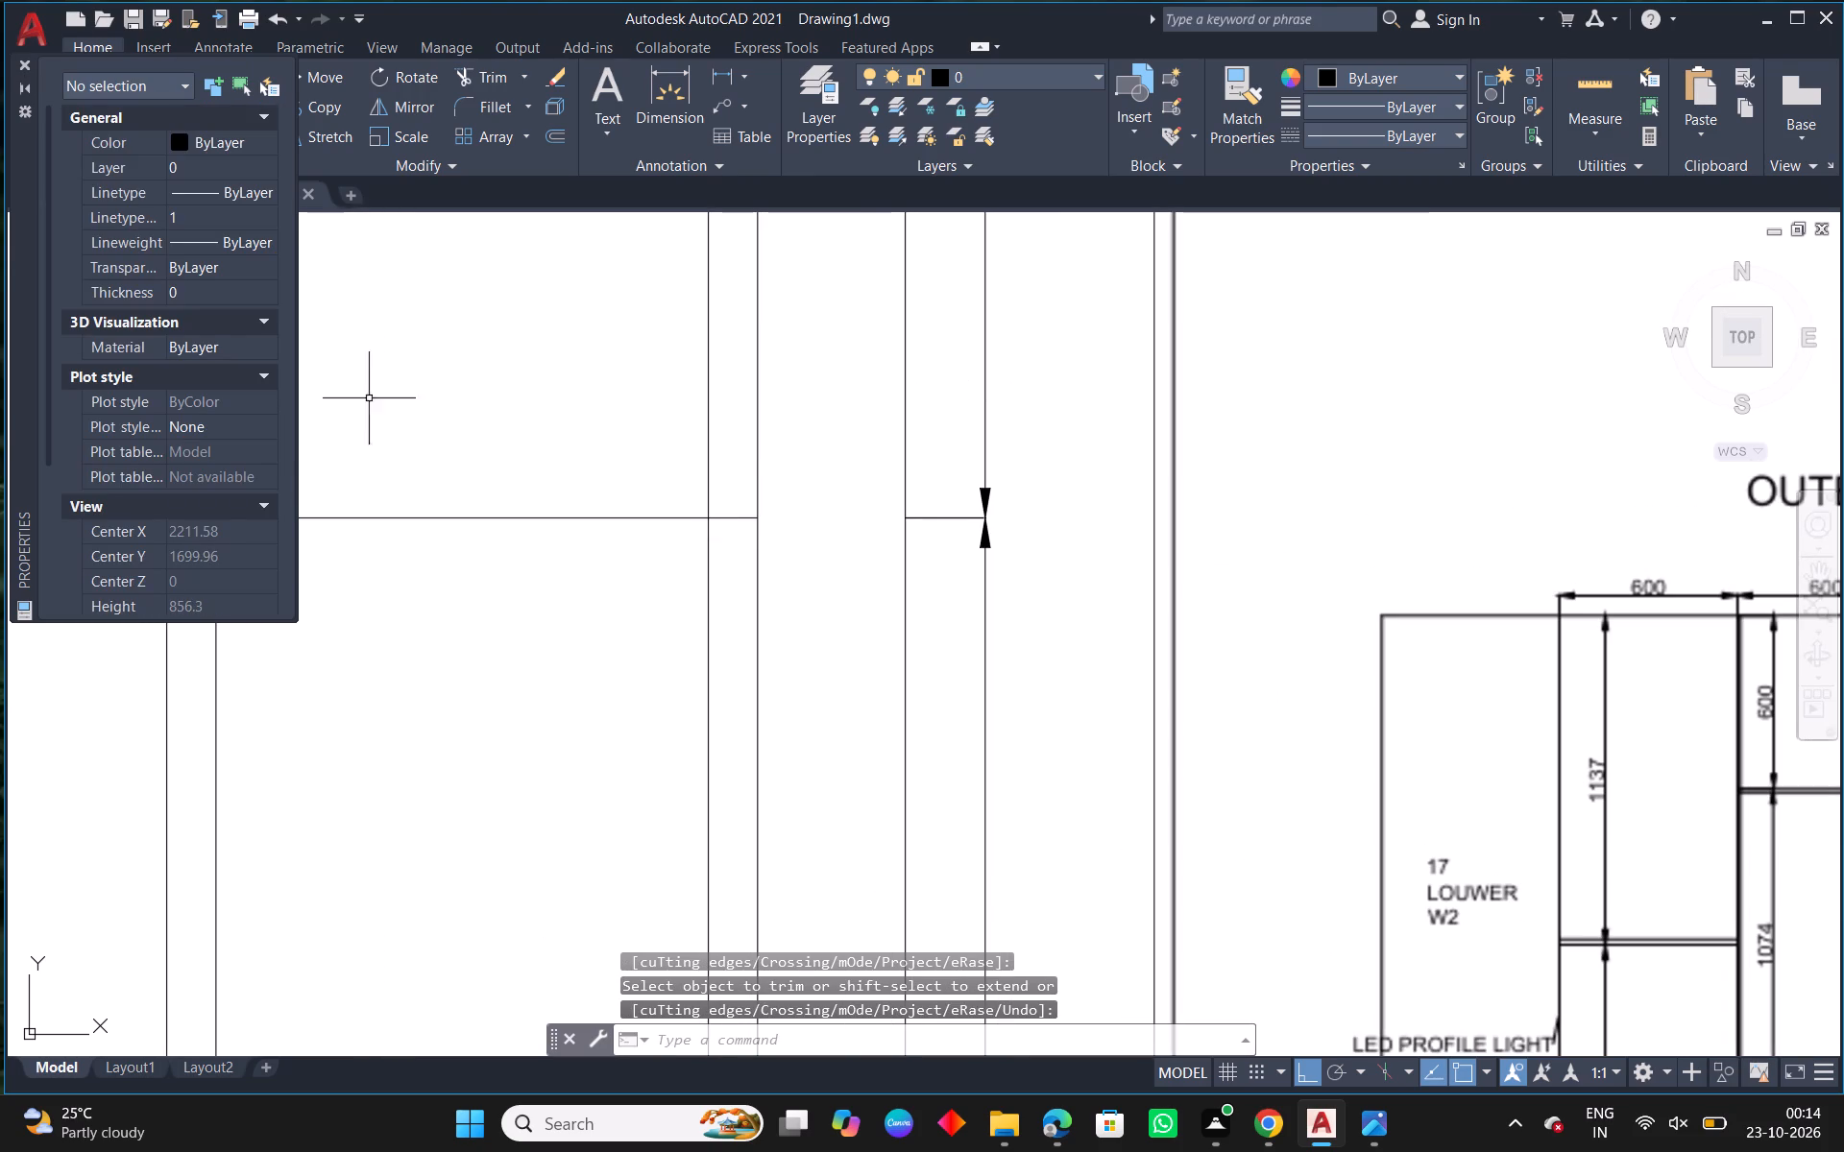
text(TR)
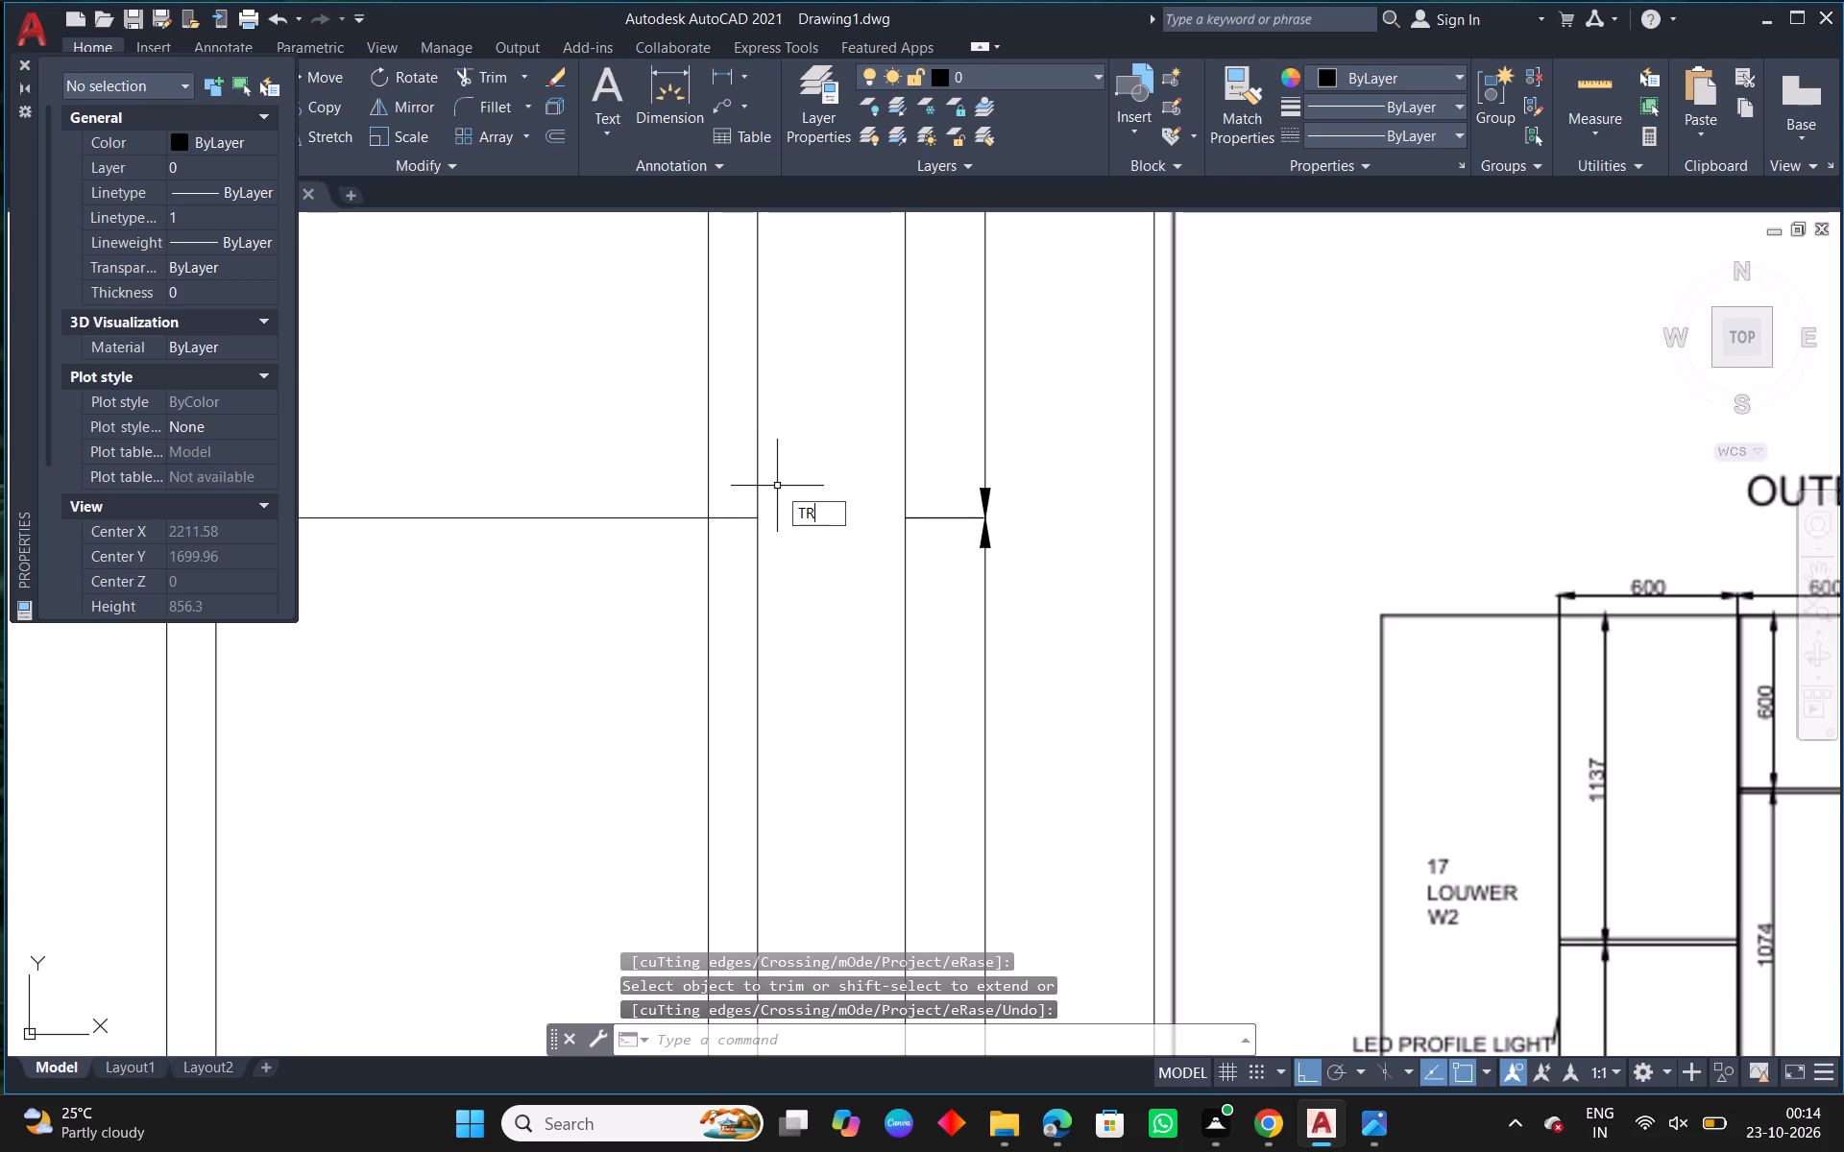
key(space)
key(space)
click(742, 518)
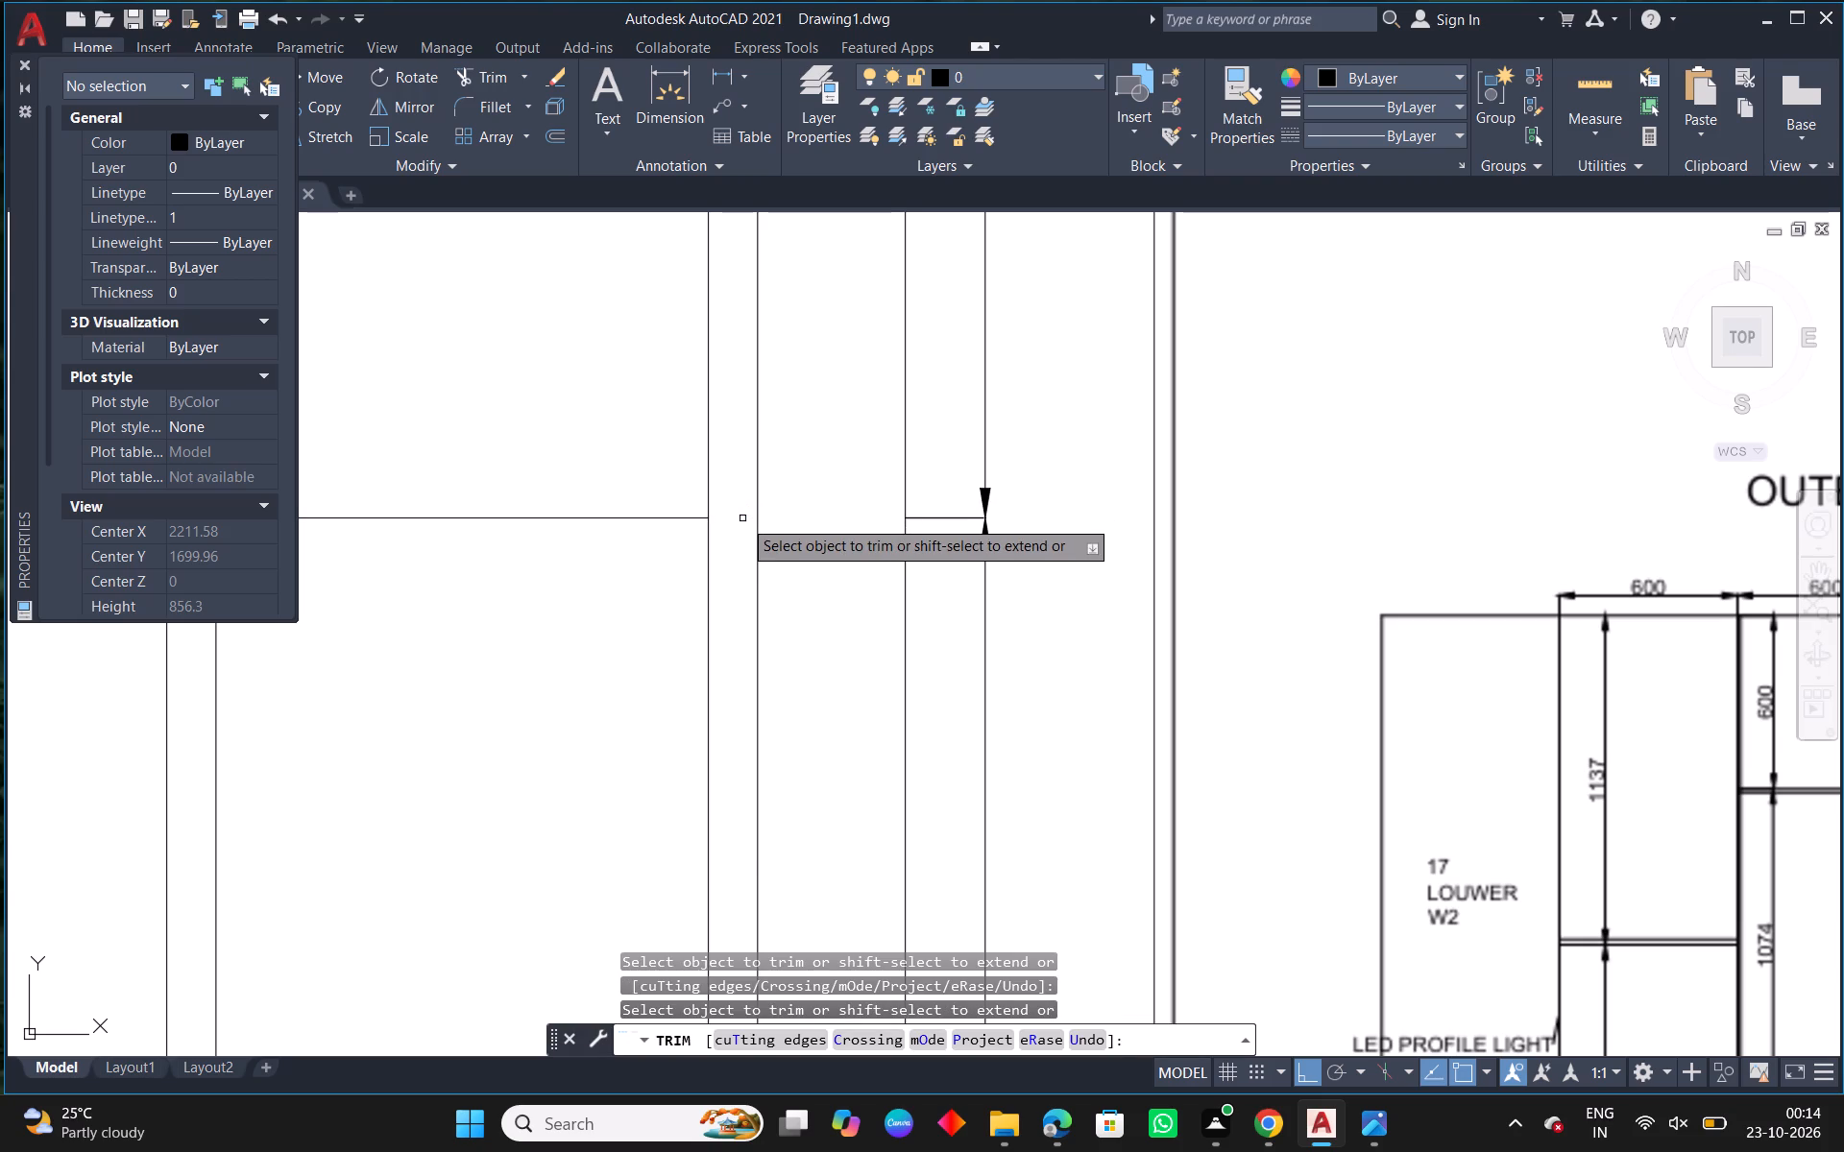
right_click(743, 517)
click(799, 516)
click(811, 528)
scroll(710, 532, down, 3)
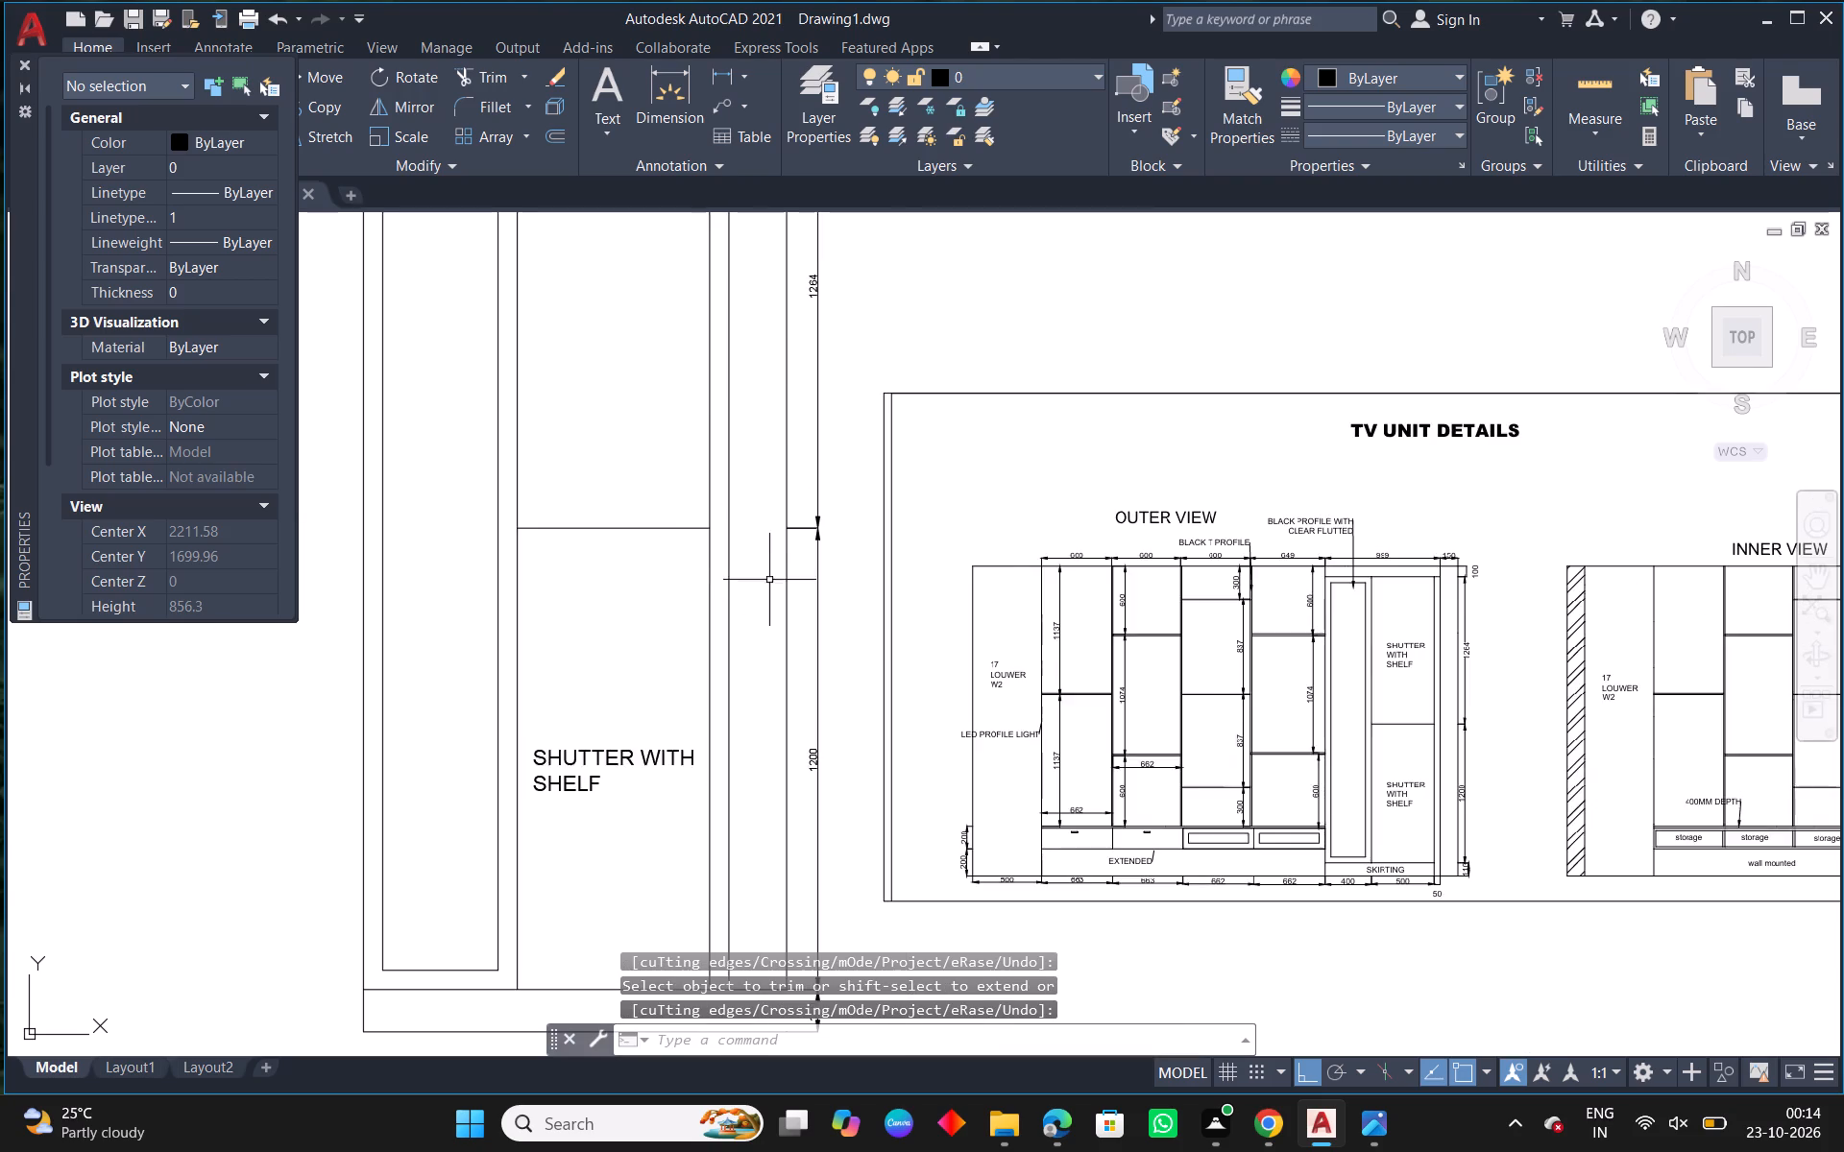
Copy the SHUTTER WITH SHELF label straight up into the upper shutter.
scroll(778, 586, down, 1)
scroll(988, 683, up, 2)
middle_drag(820, 628, 1147, 636)
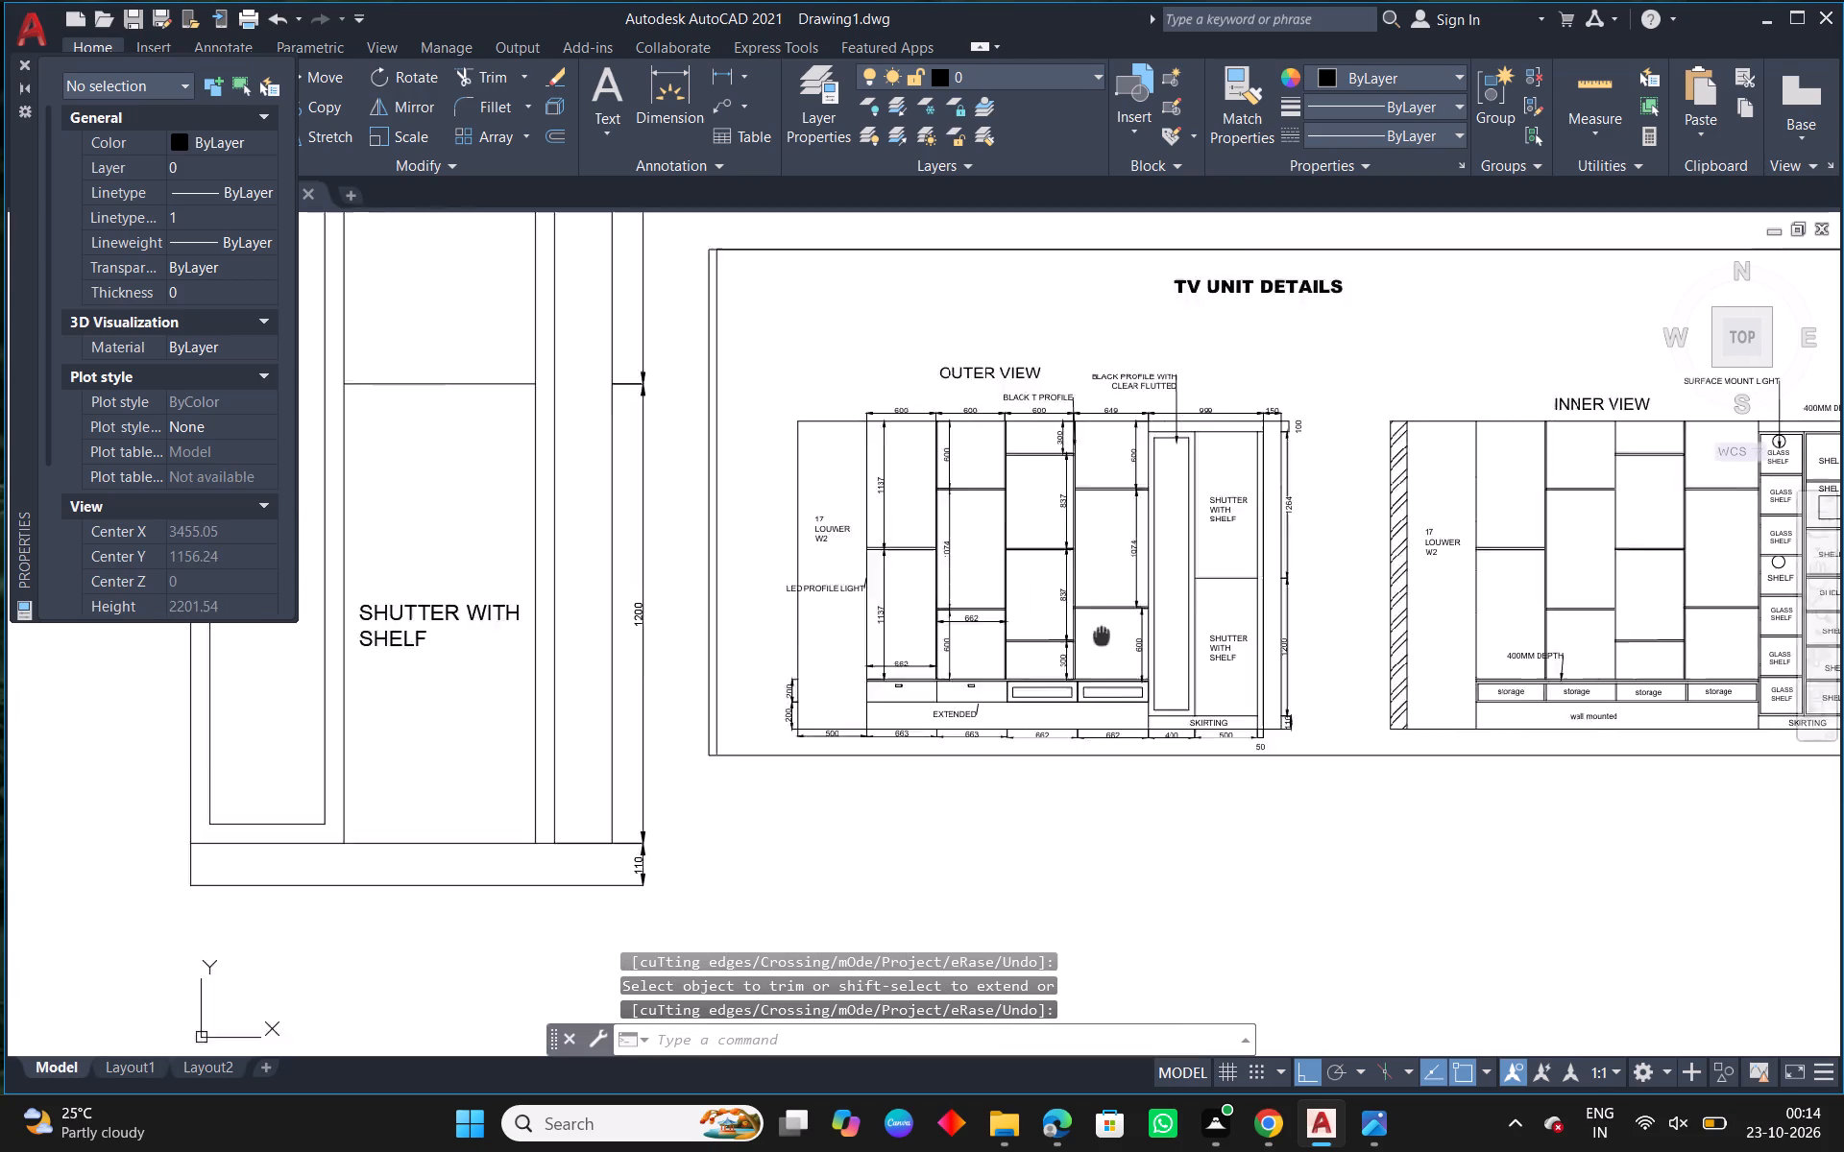
middle_drag(1147, 636, 1240, 628)
click(654, 614)
click(583, 601)
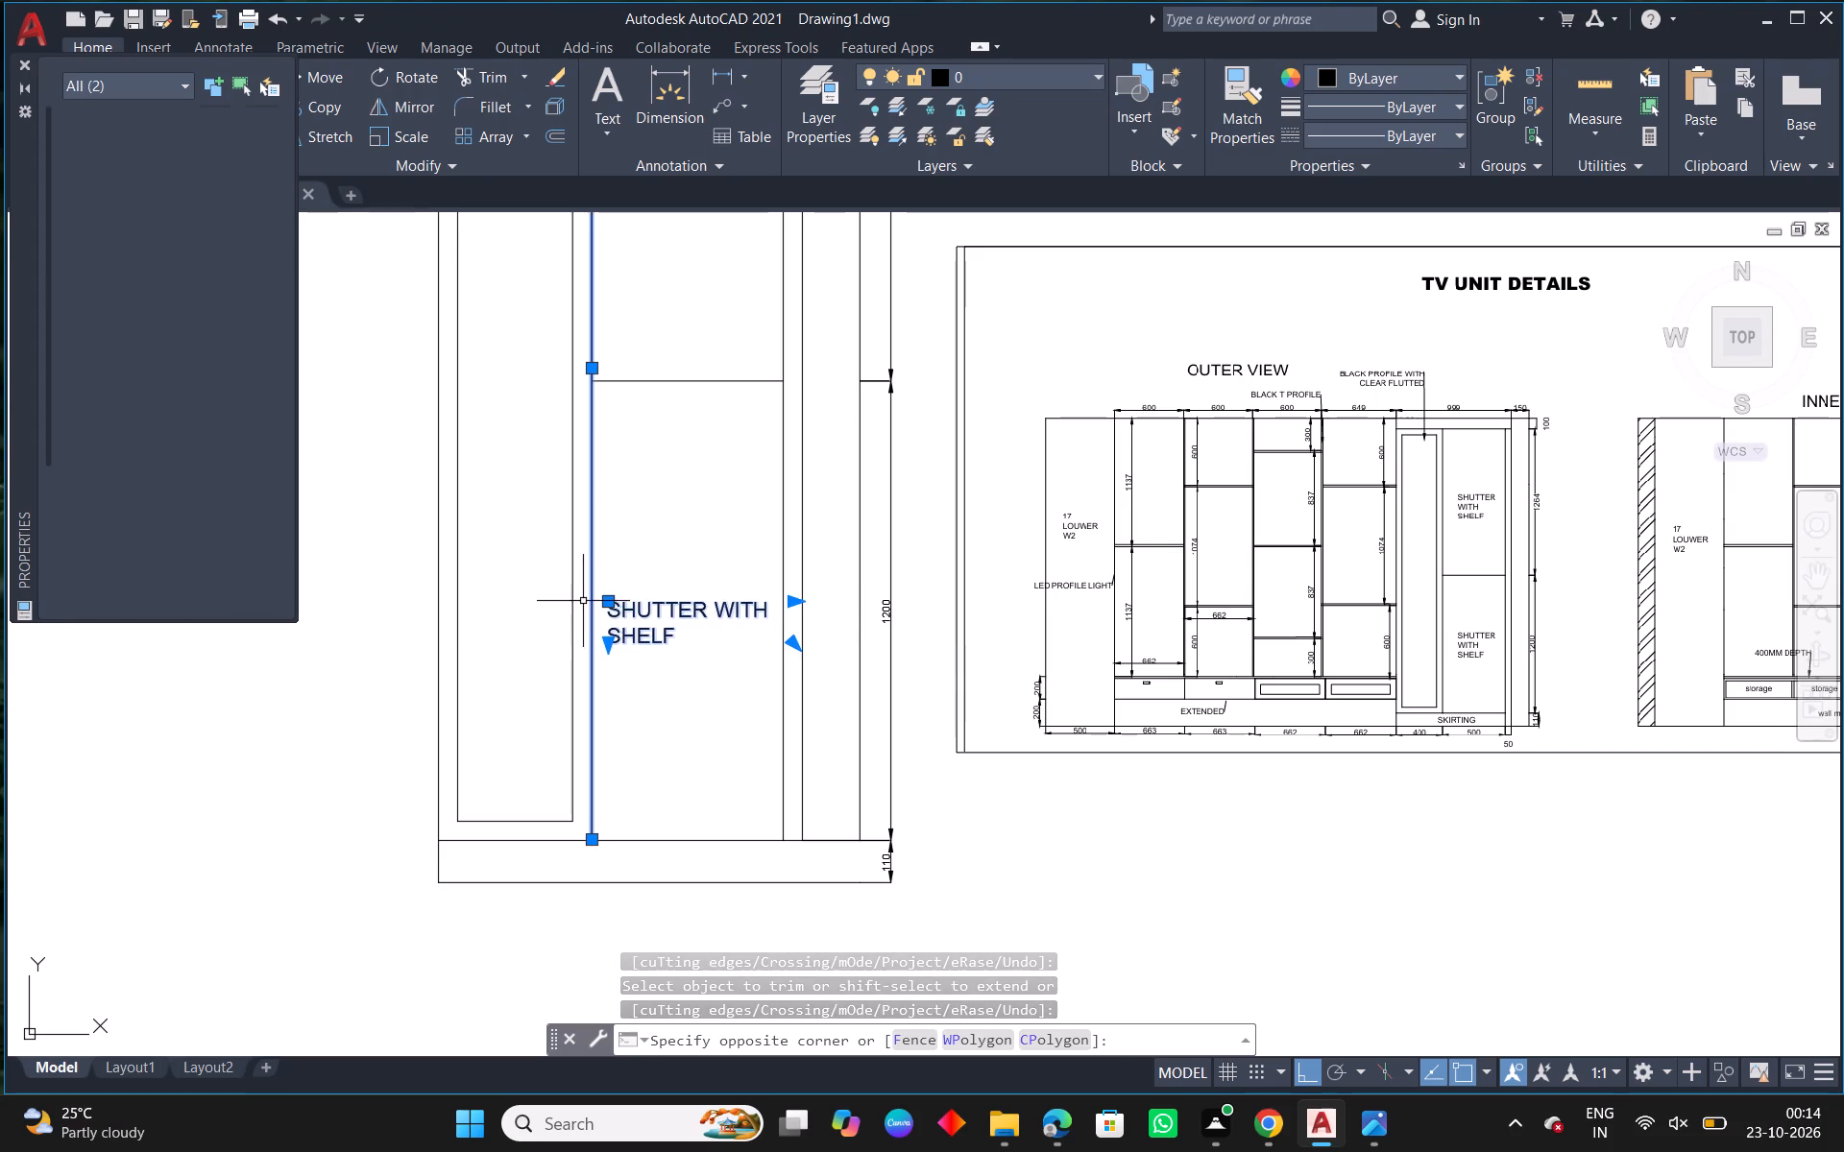
key(Escape)
click(635, 605)
click(626, 618)
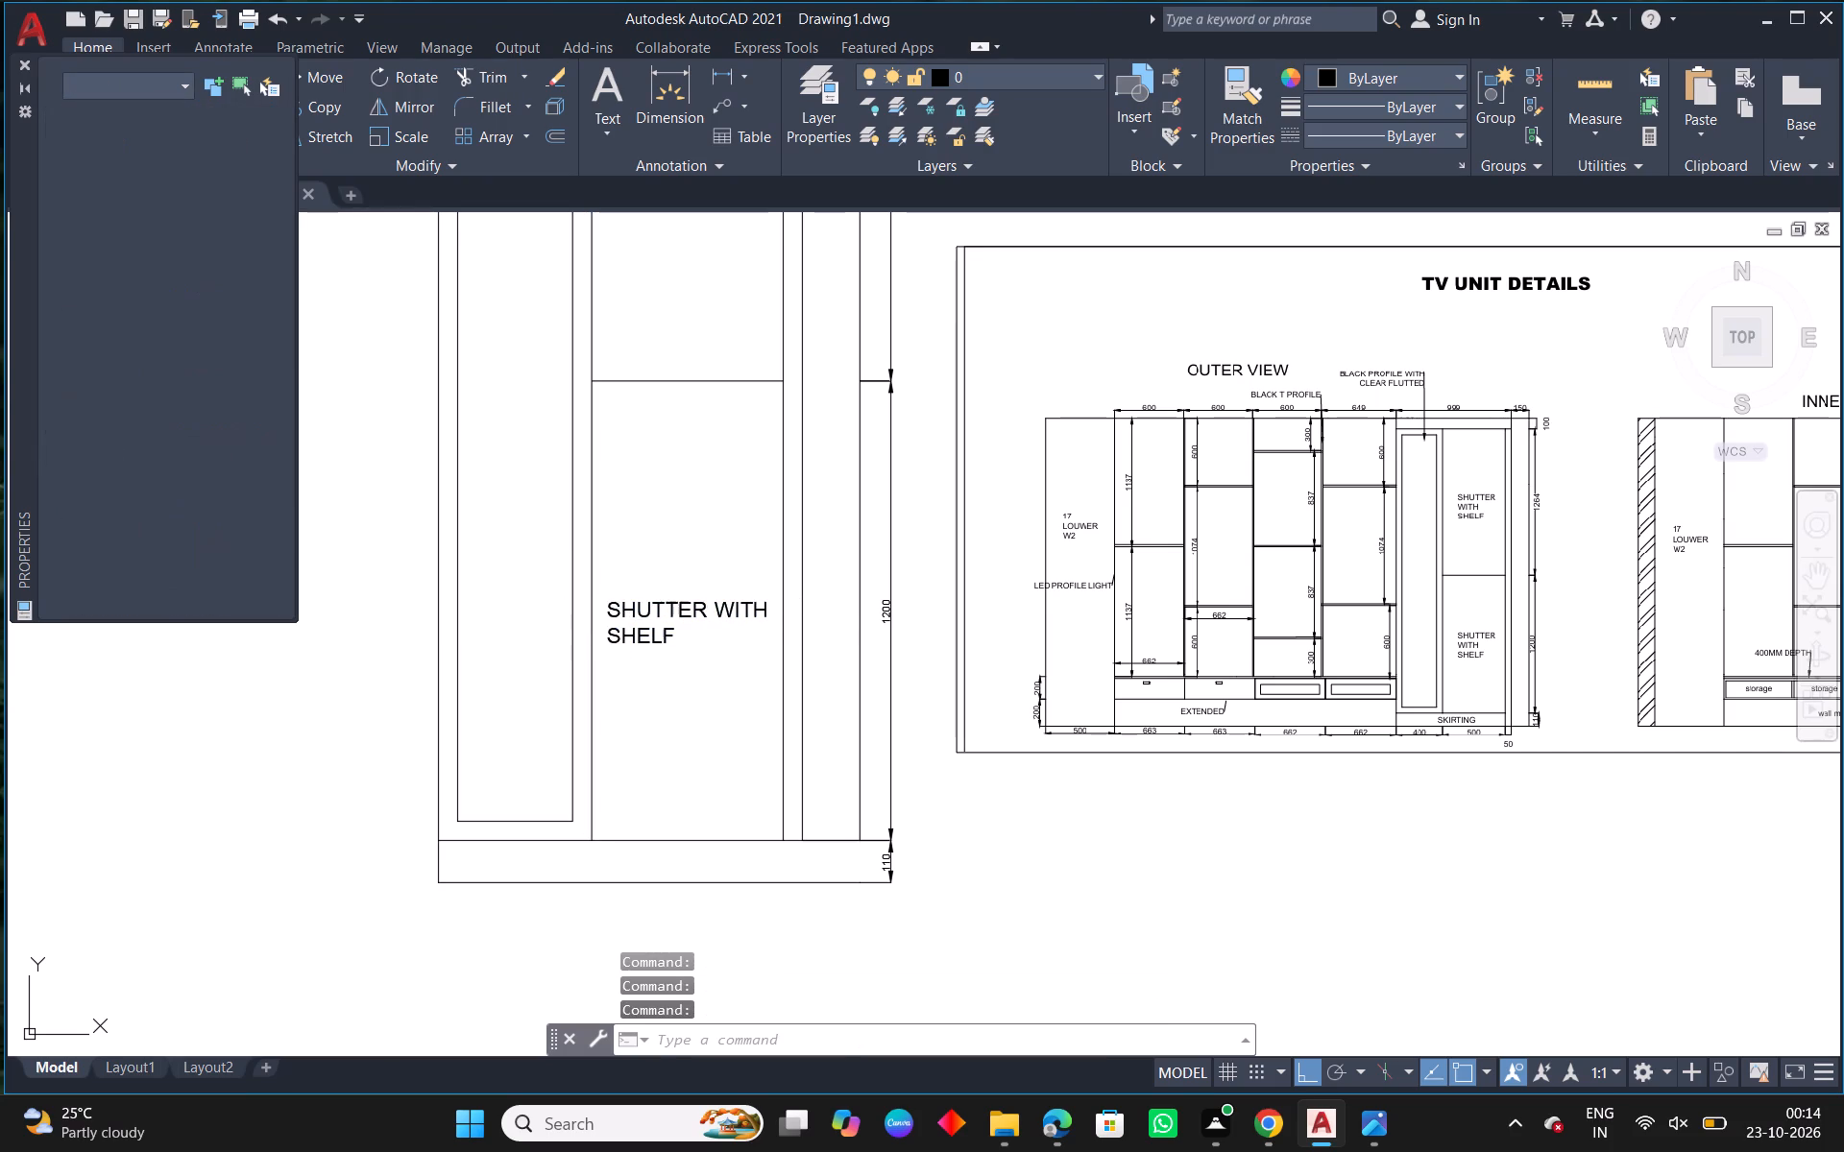
click(630, 607)
key(c)
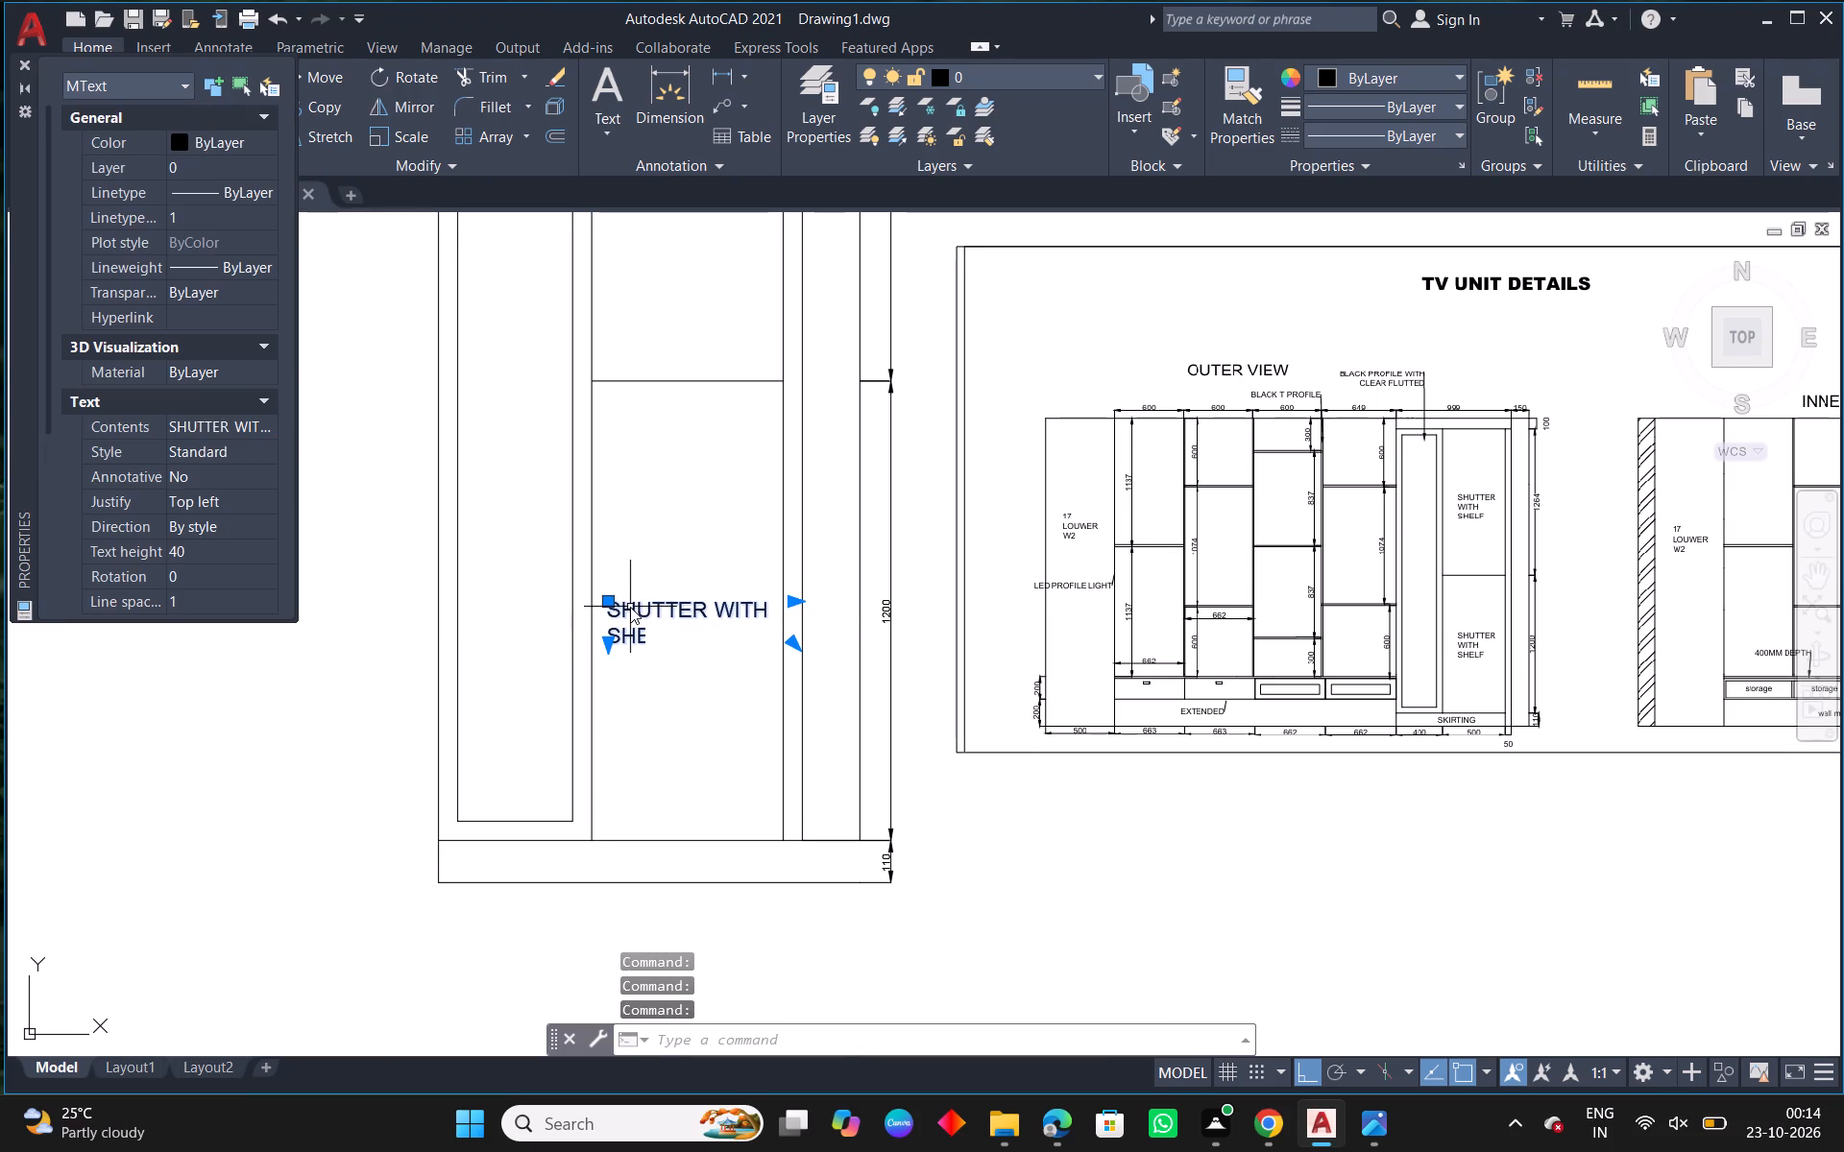
key(o)
key(space)
click(642, 620)
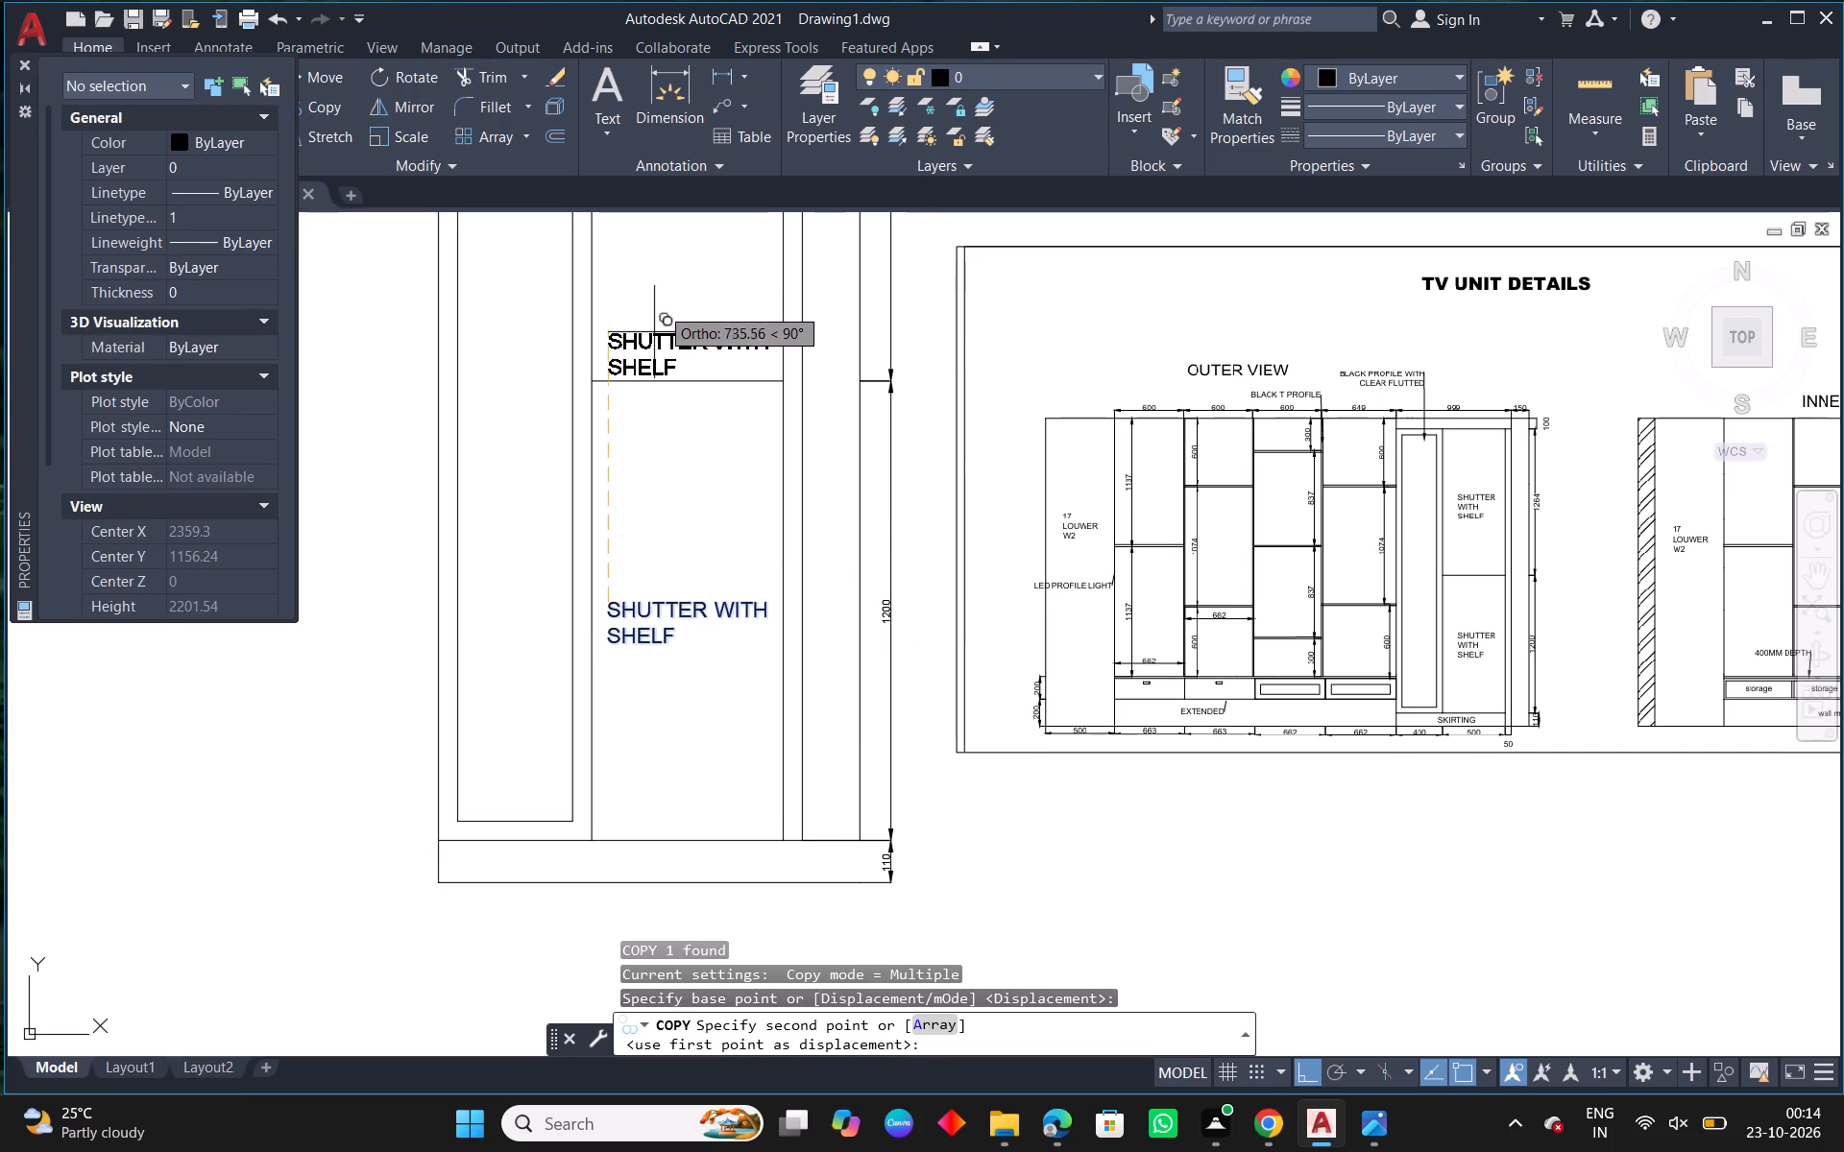
middle_drag(665, 294, 658, 628)
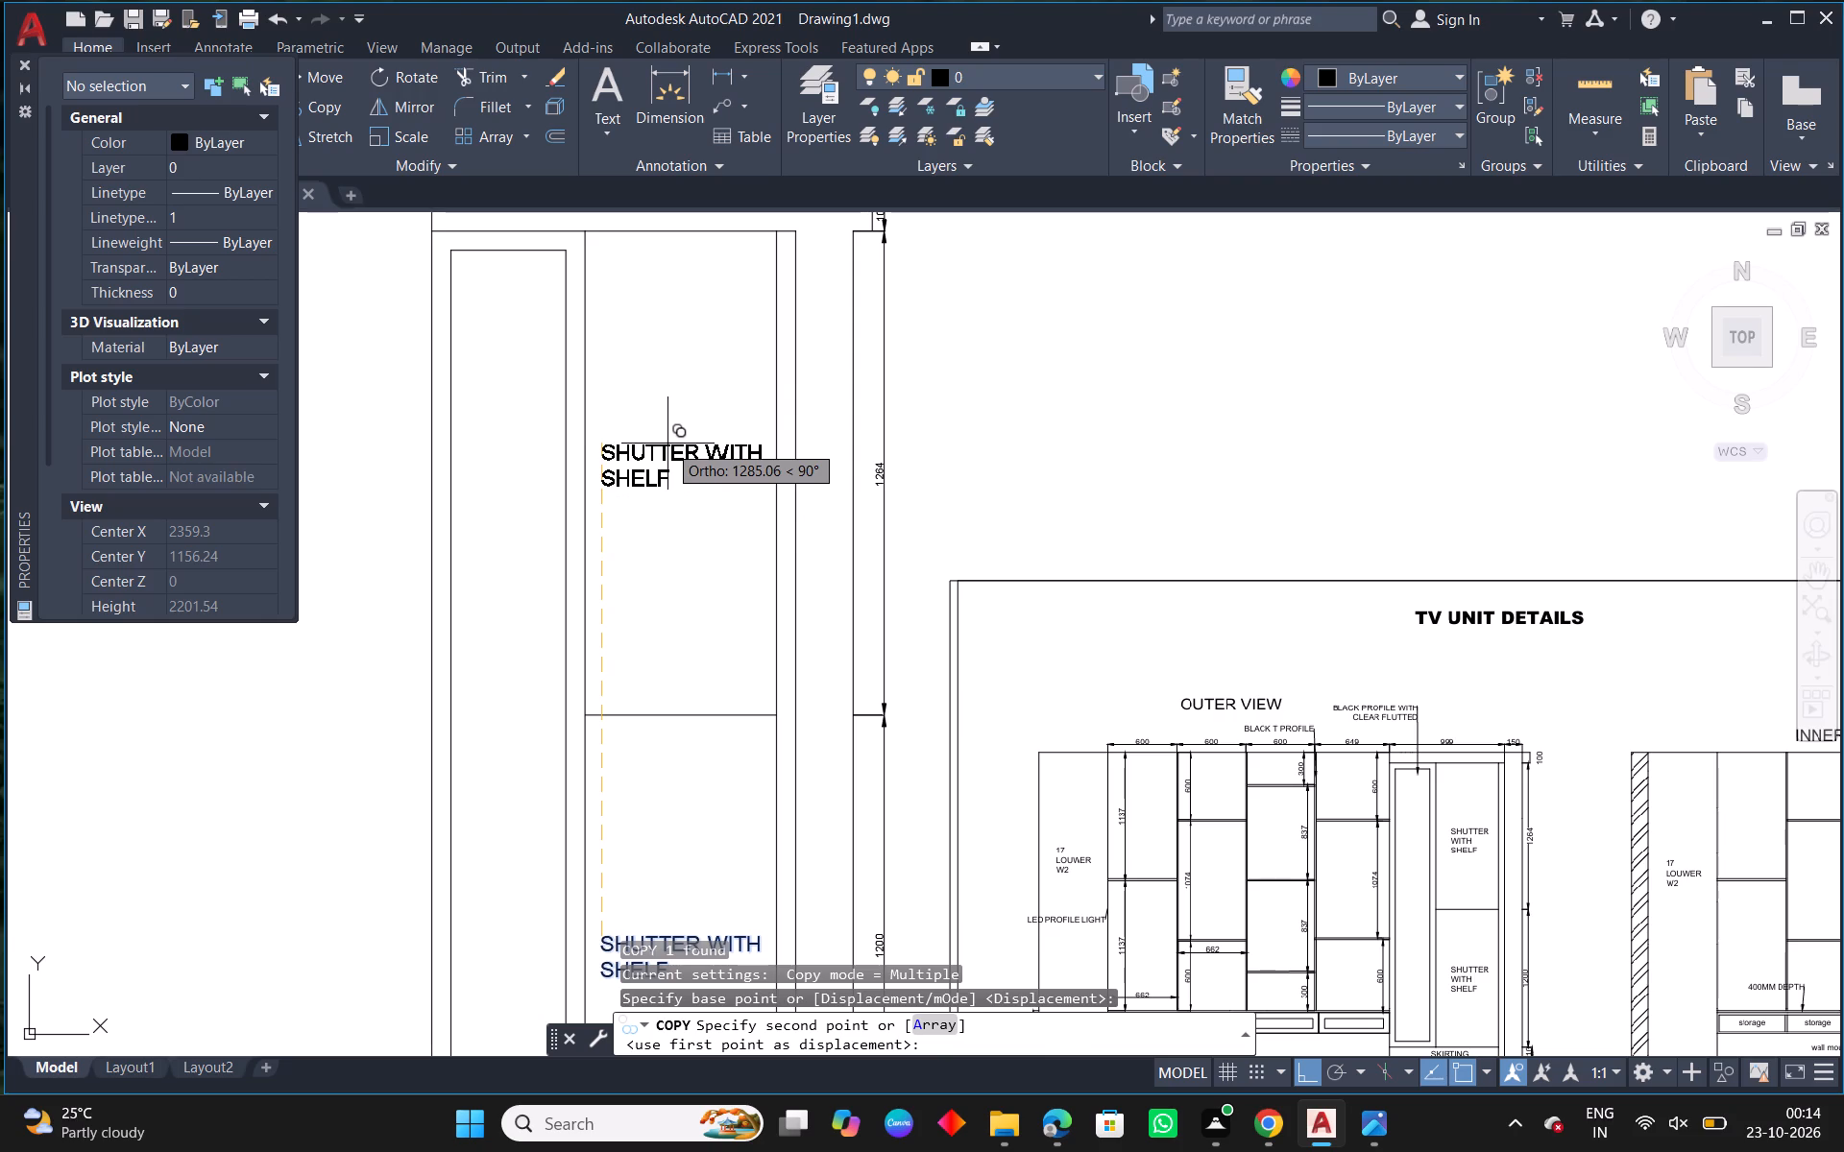
click(668, 448)
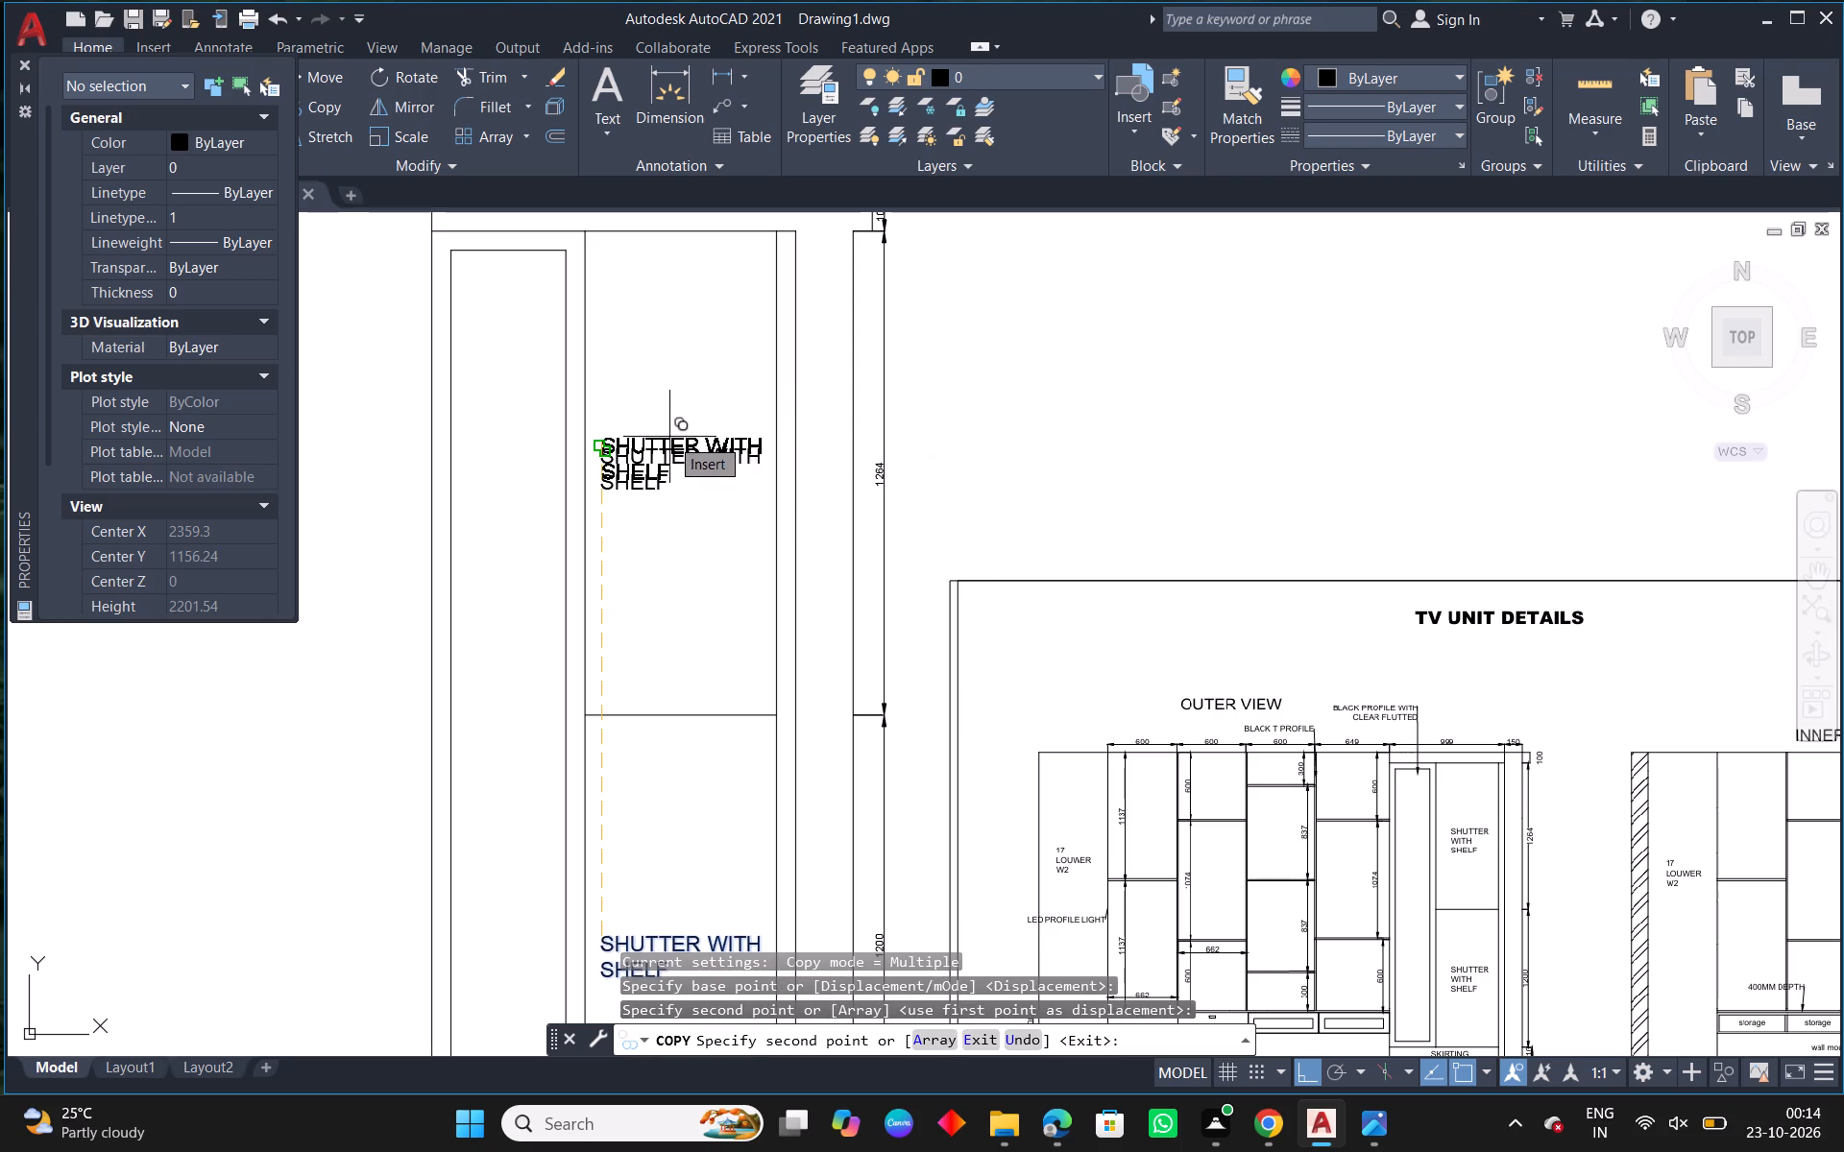
key(Escape)
Set the arrow size of the upper shutter's 1264 dimension to 50.
scroll(820, 476, down, 2)
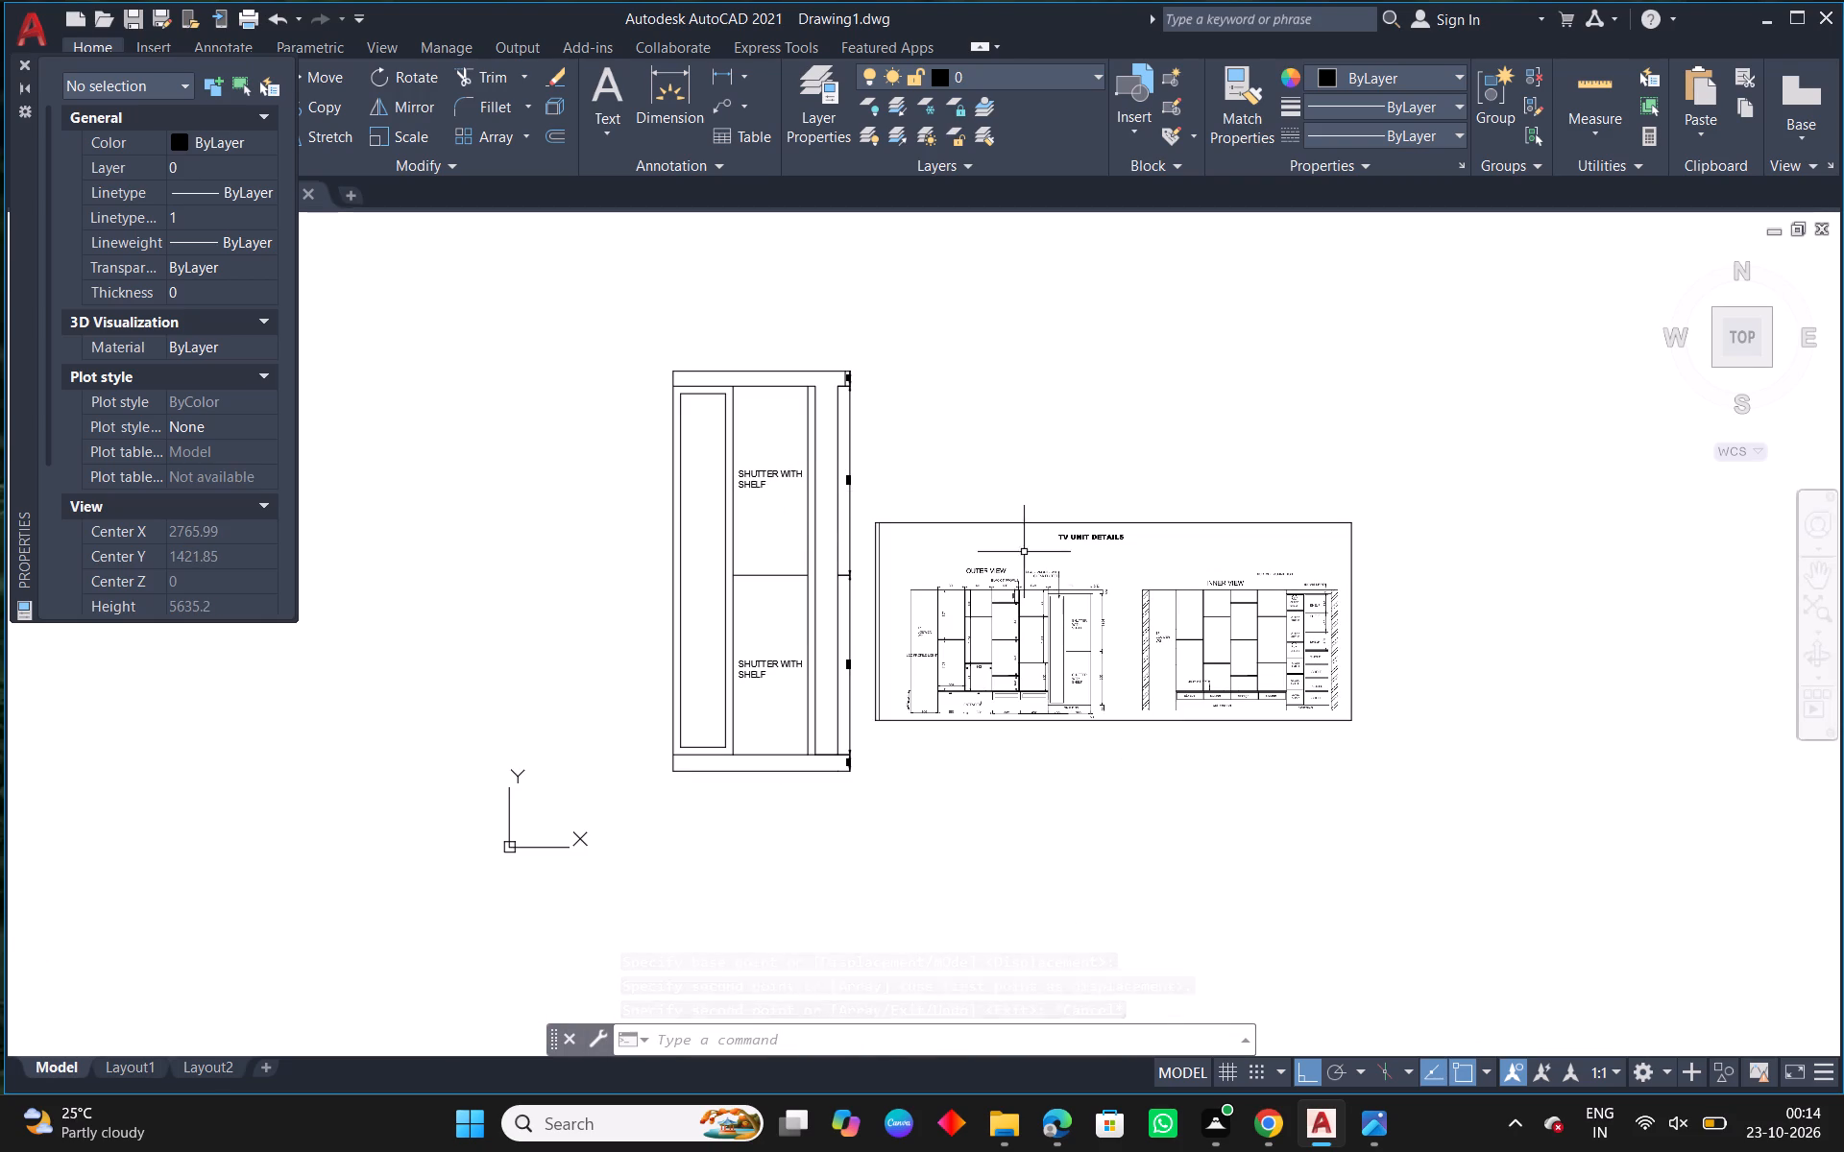
scroll(985, 606, up, 1)
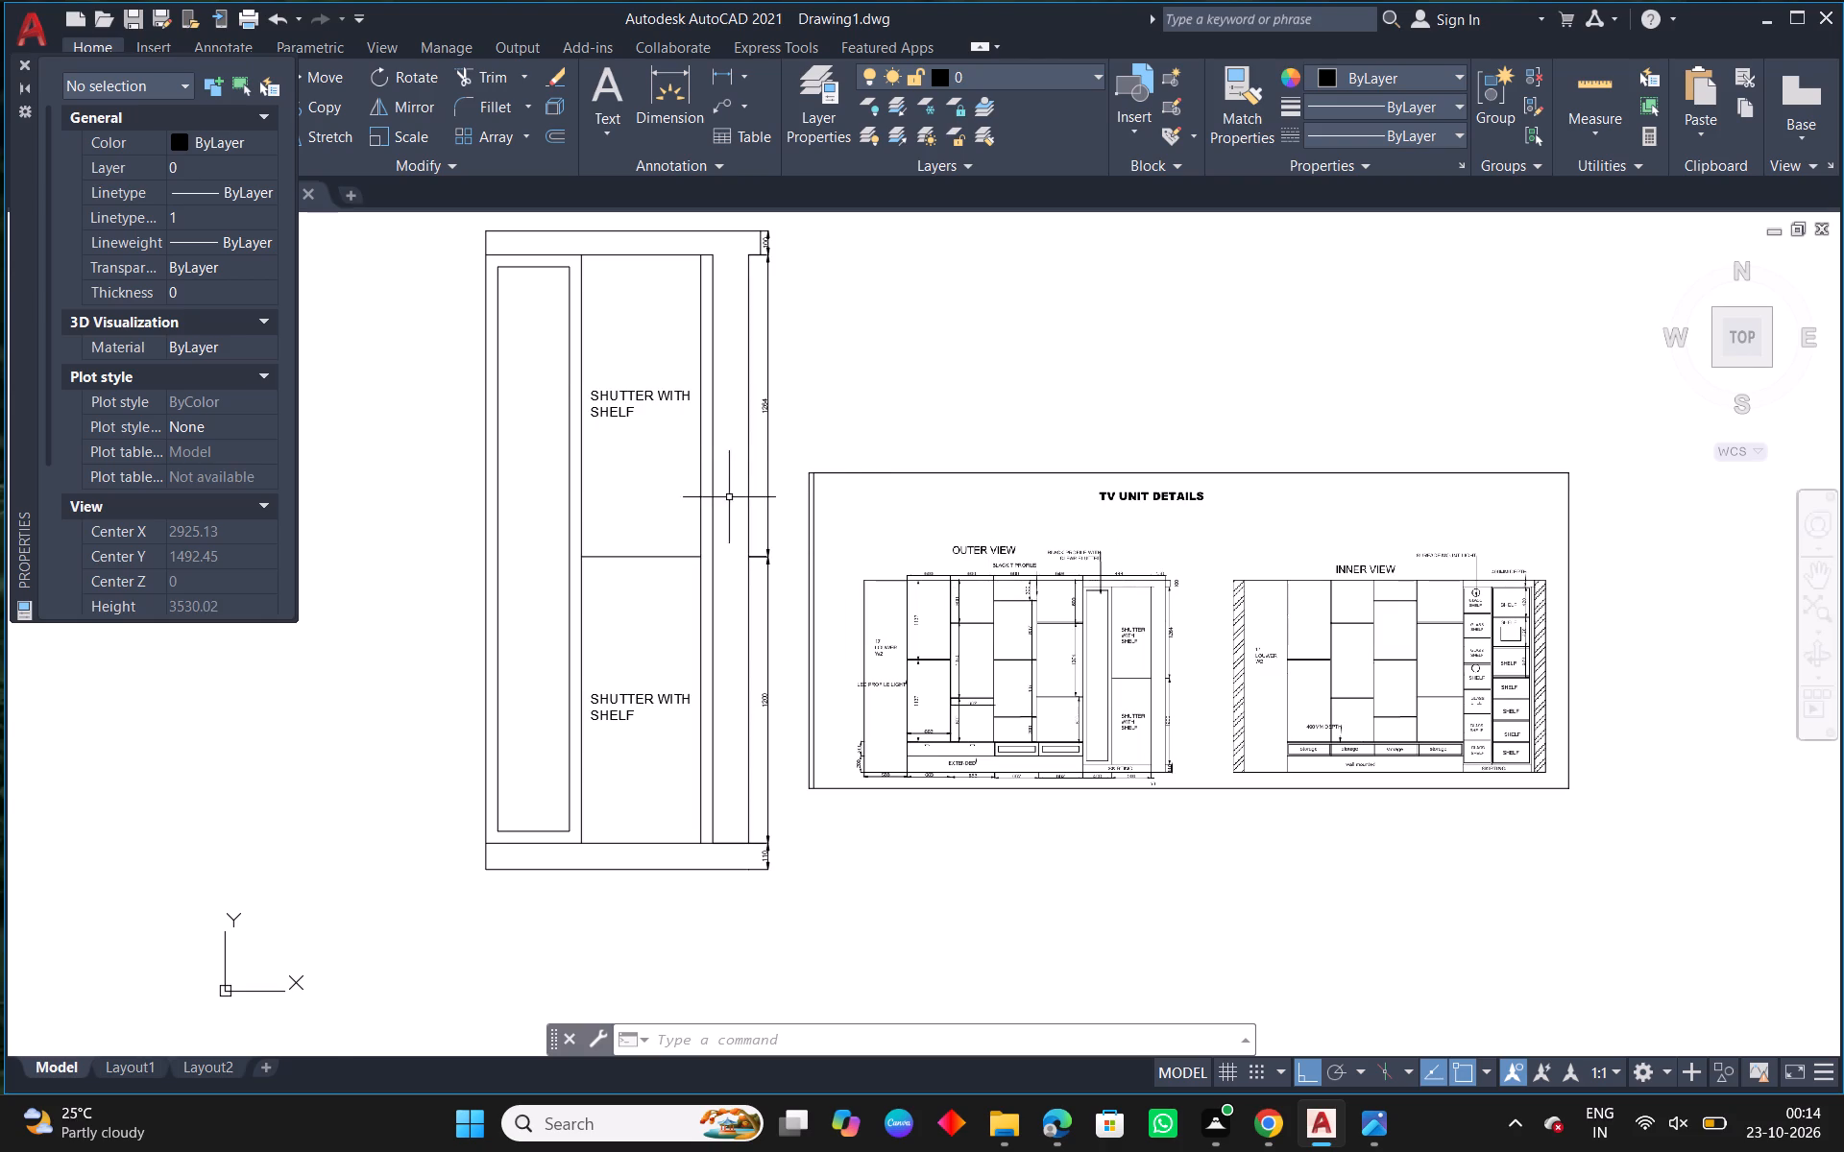
scroll(762, 397, up, 1)
click(766, 396)
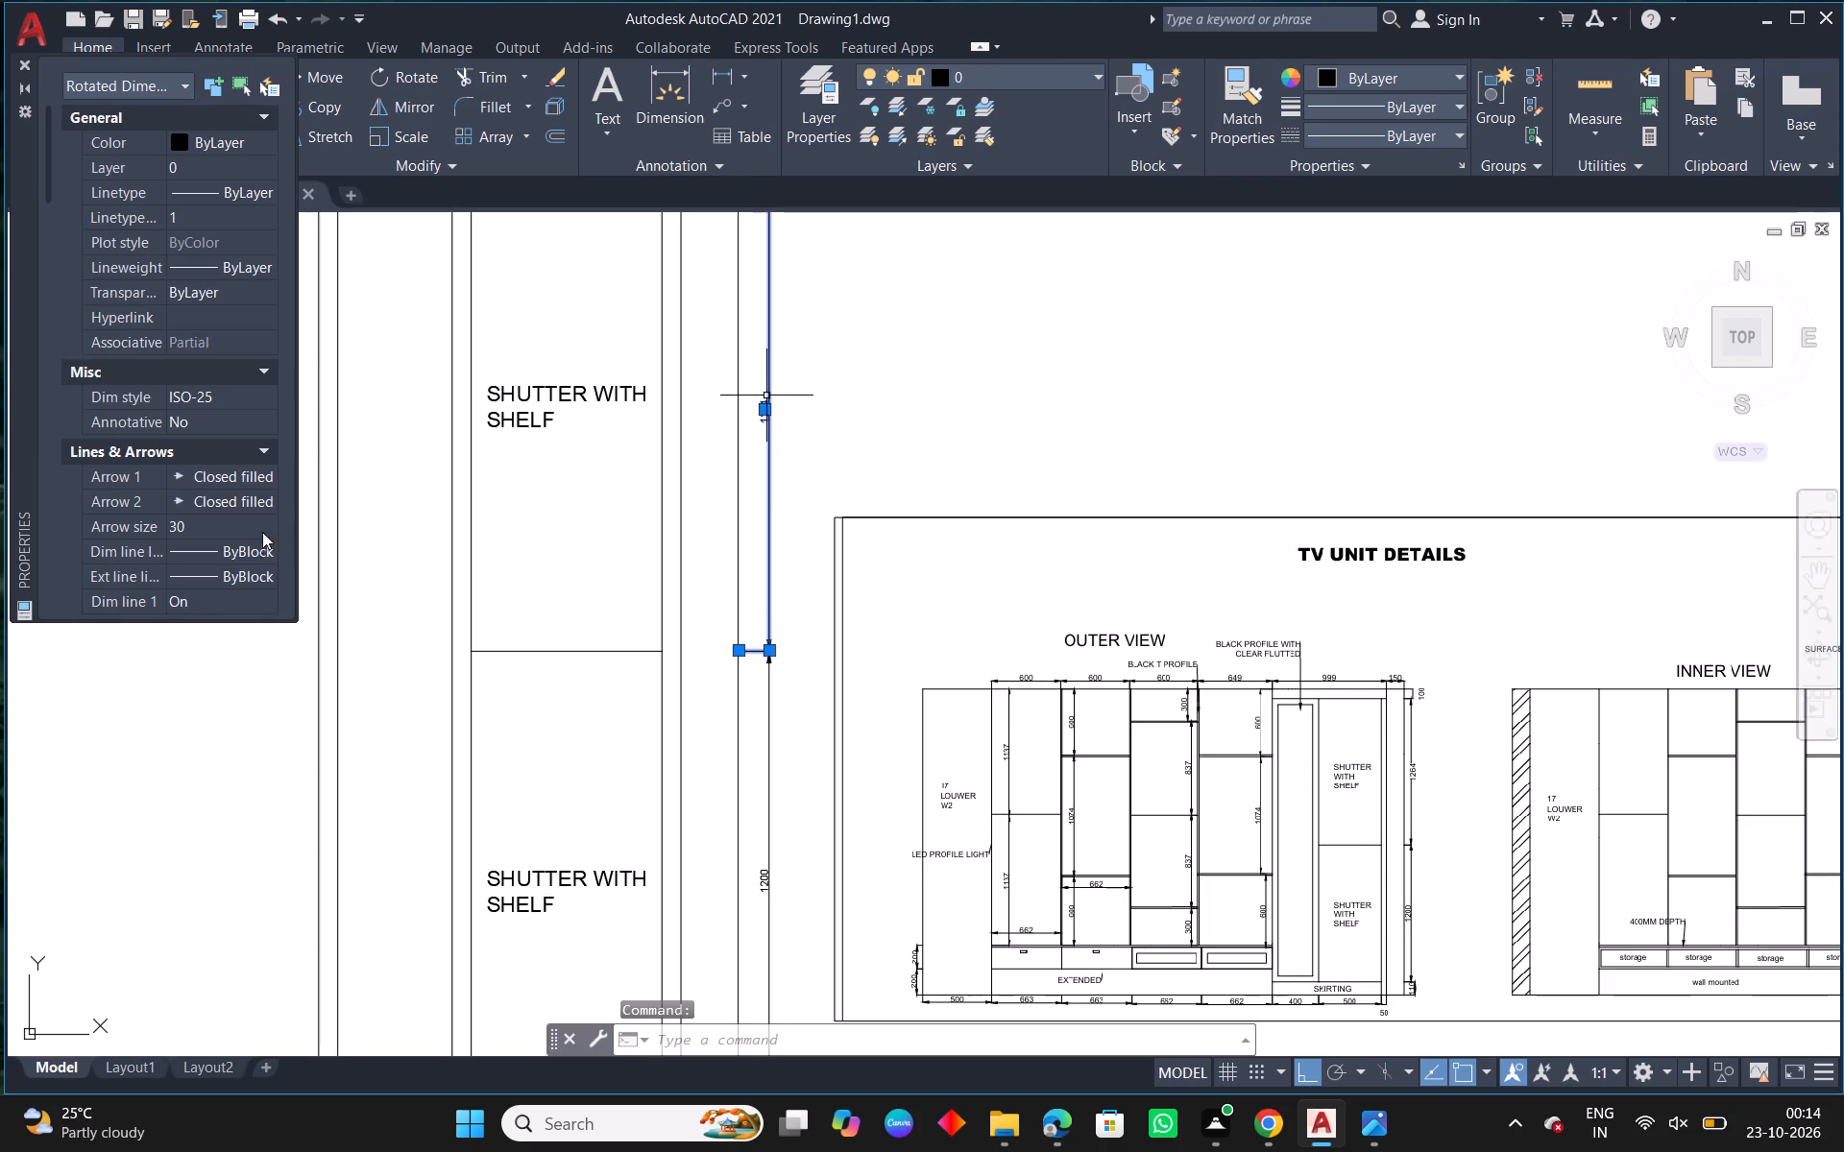
click(210, 523)
key(BackSpace)
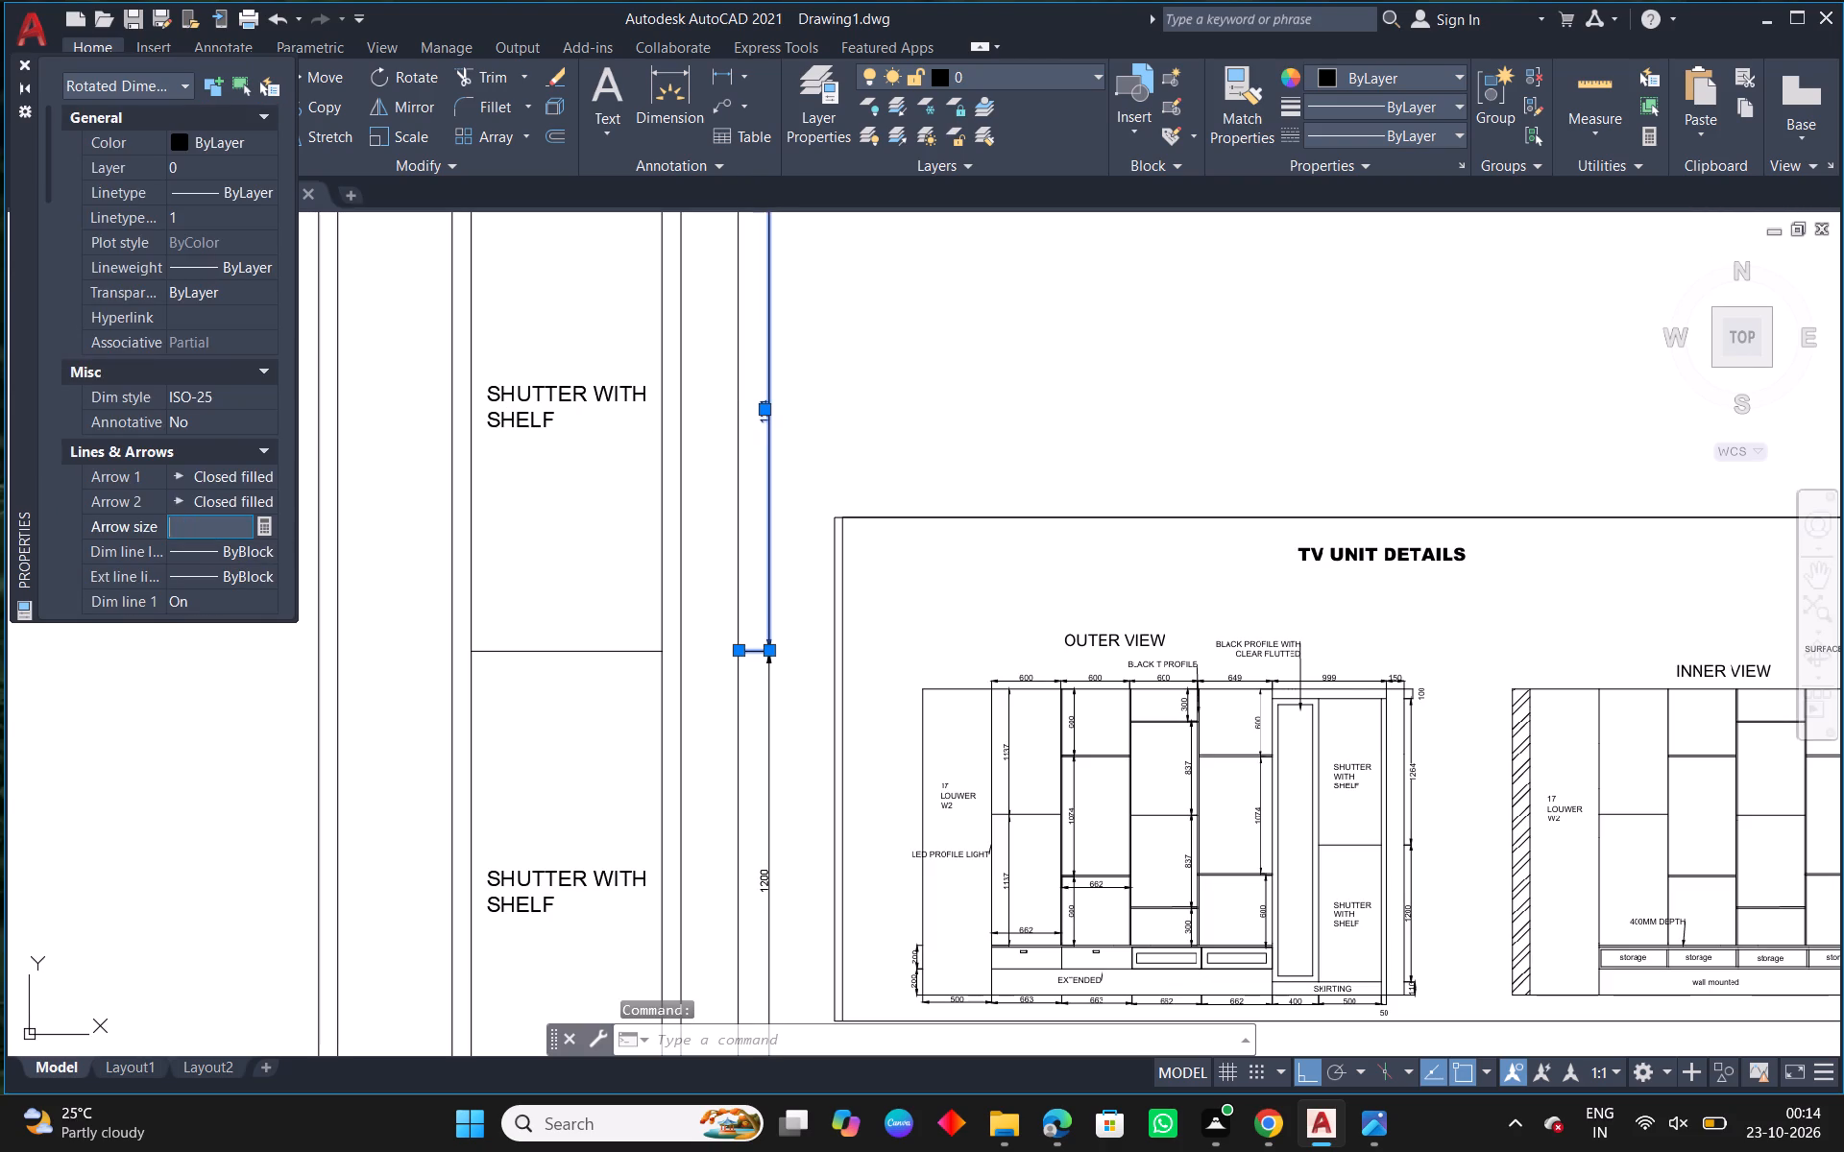
text(50)
key(Return)
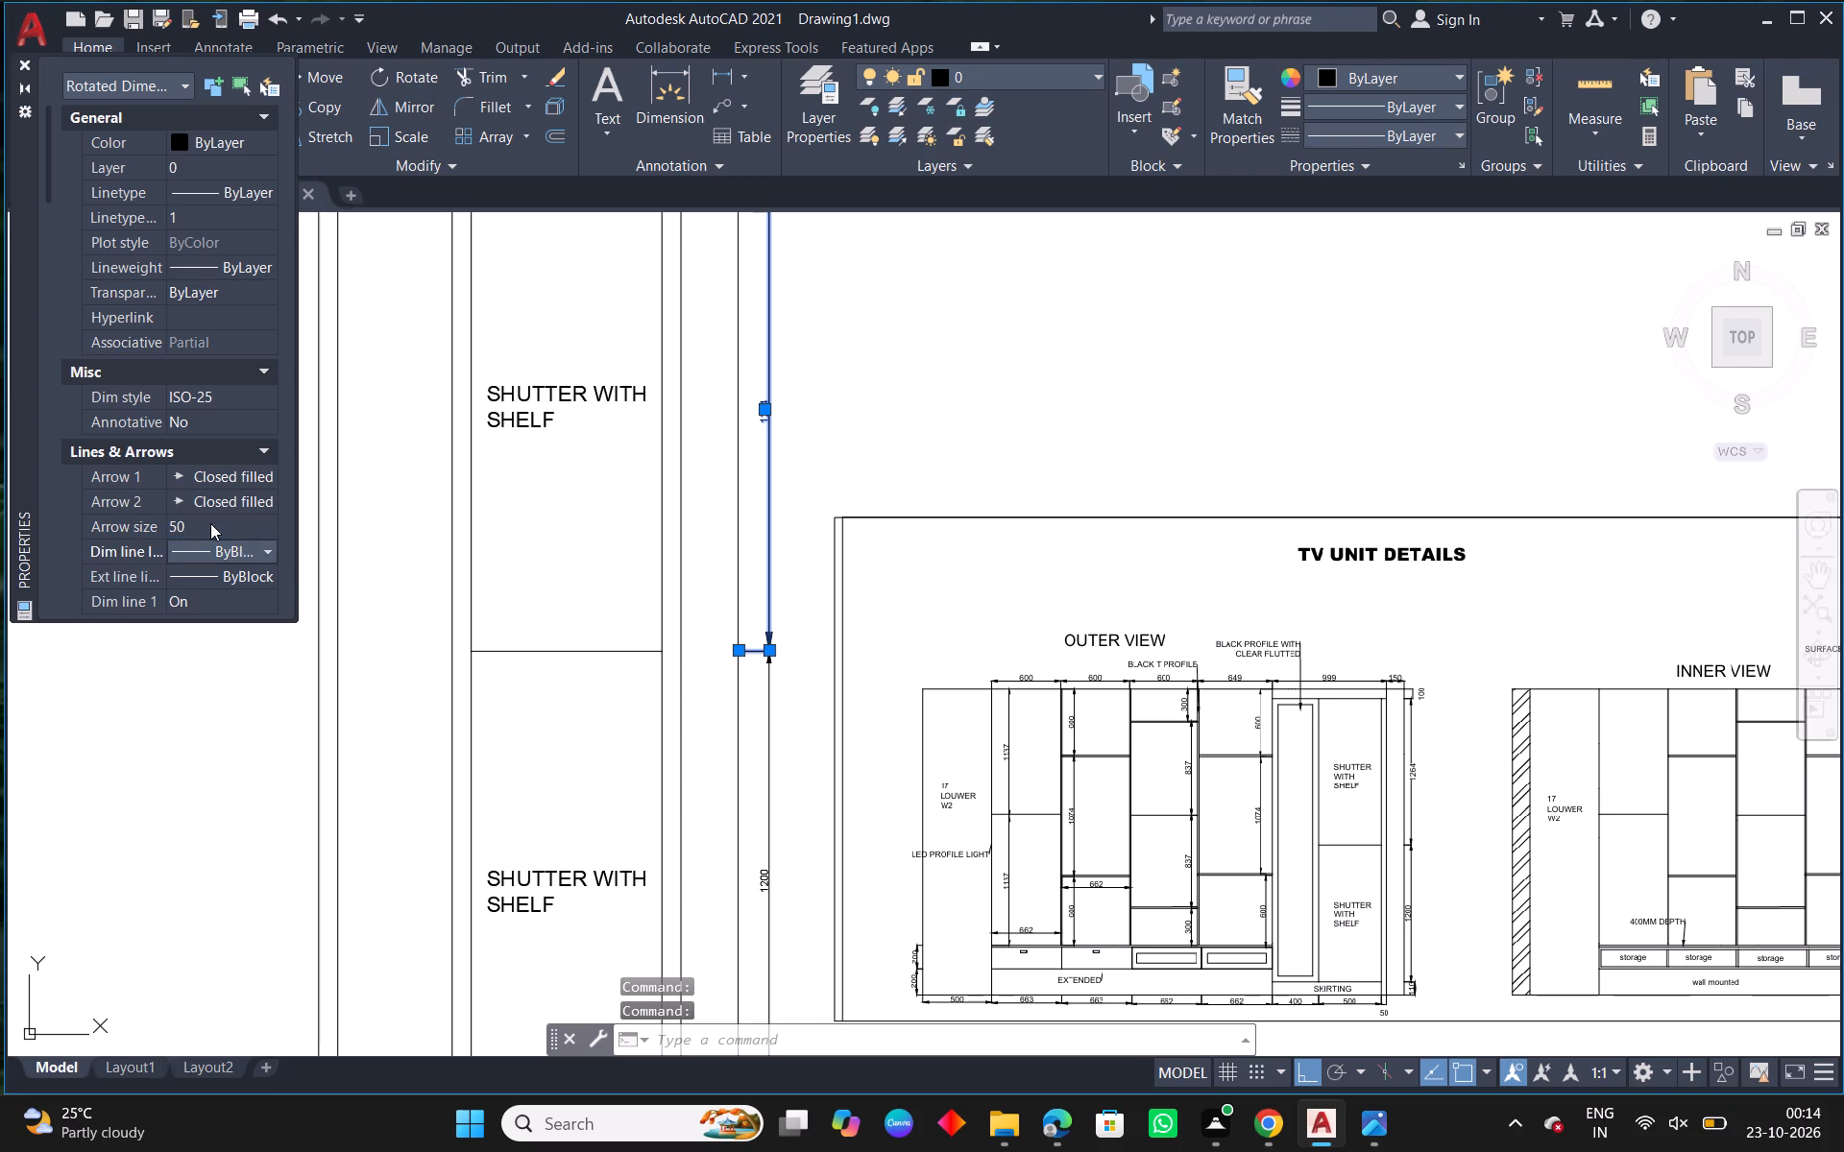
key(Escape)
Open the ISO-25 dimension style for modification and set its arrow size to 50.
text(D)
key(space)
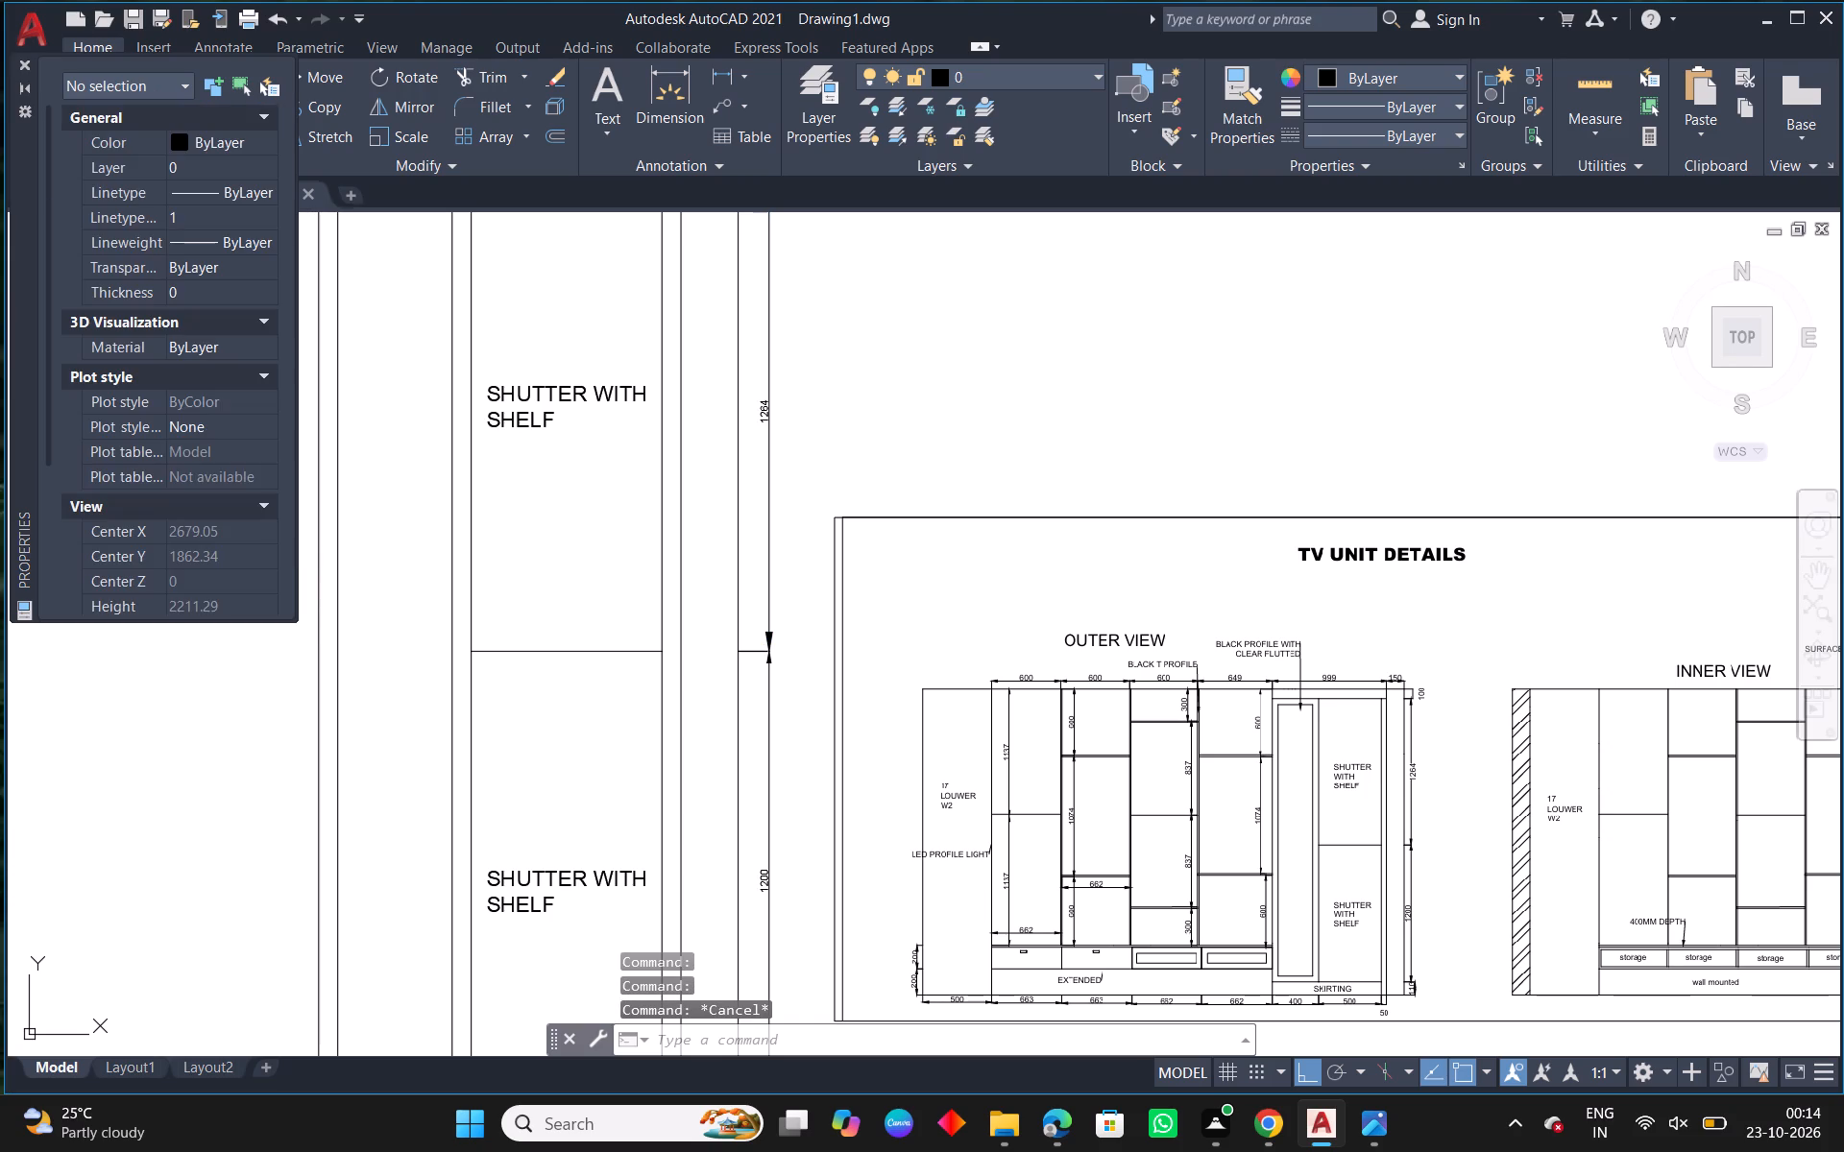
click(1185, 517)
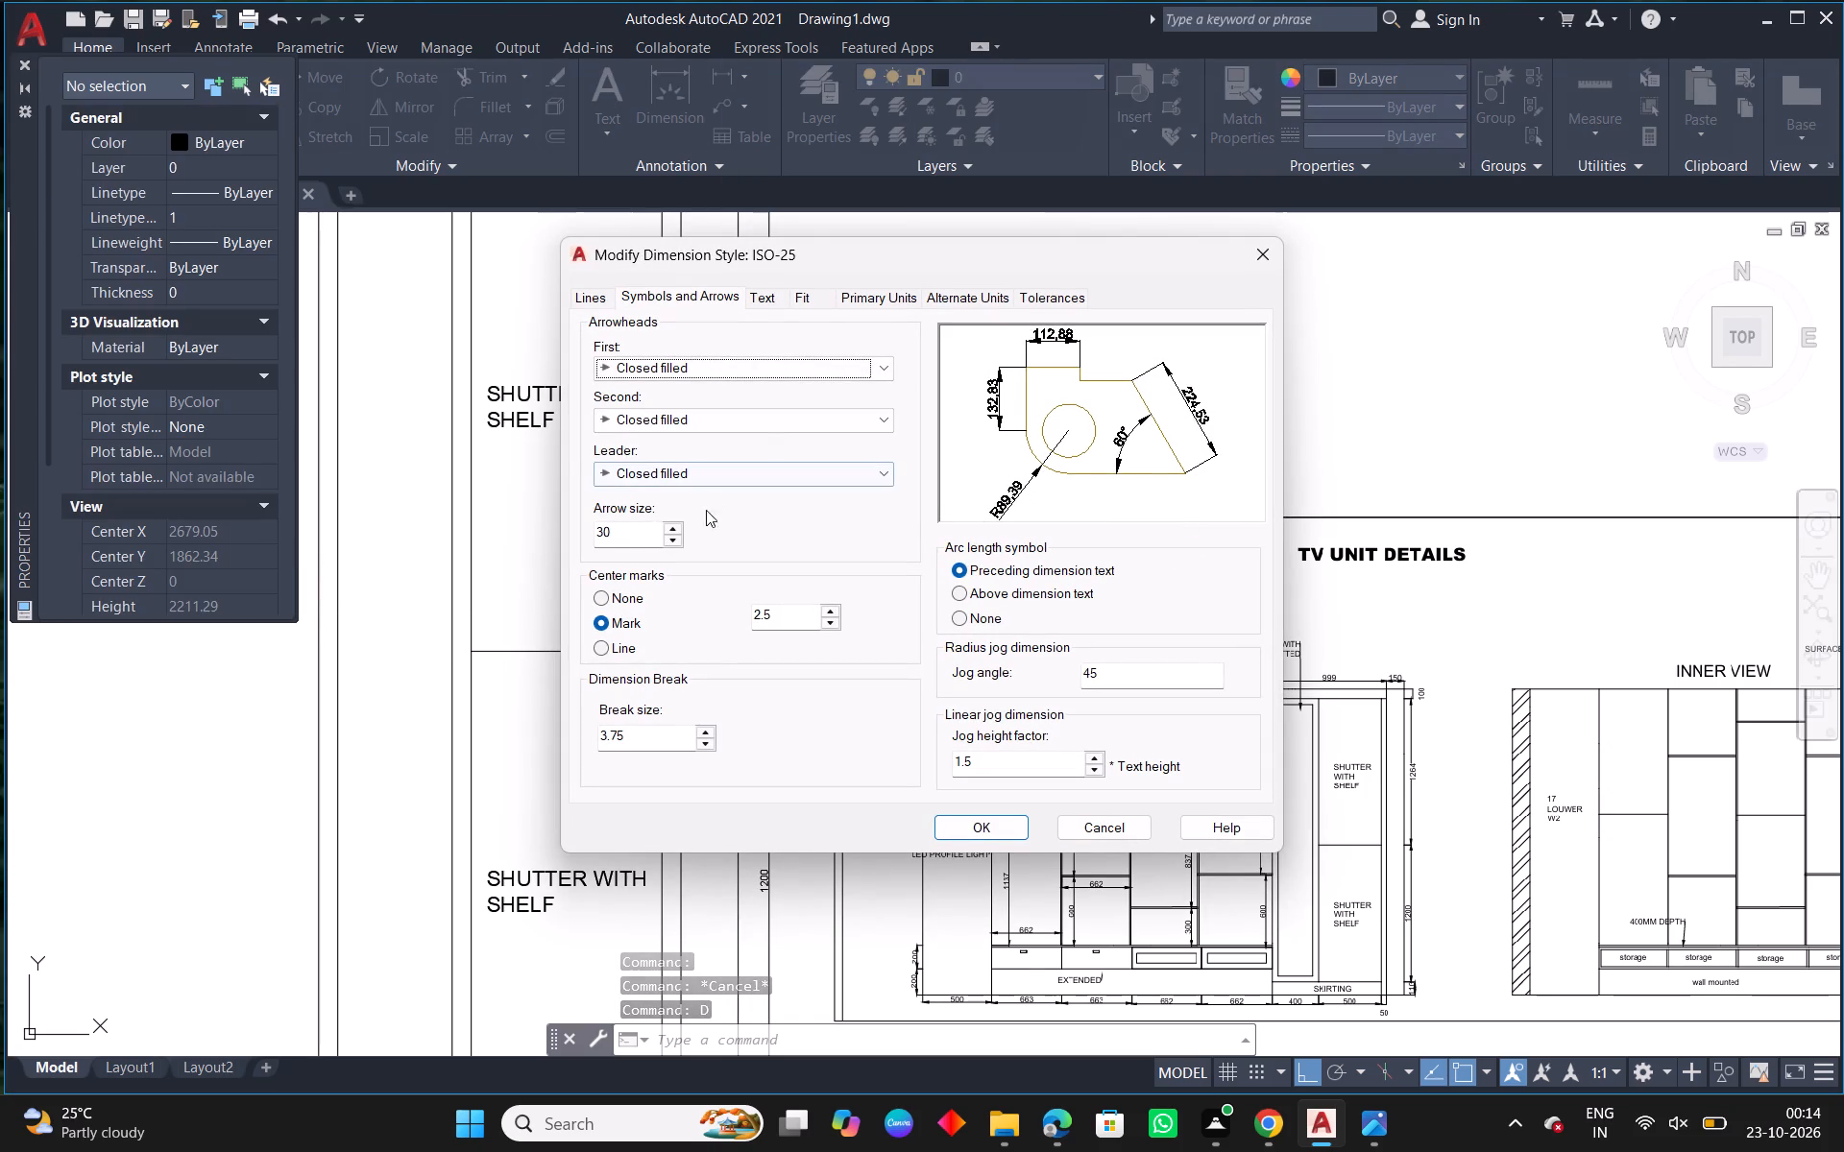
drag(620, 539, 551, 540)
key(BackSpace)
text(50)
Set the ISO-25 dimension style's text height to 40 and apply the style changes.
click(854, 291)
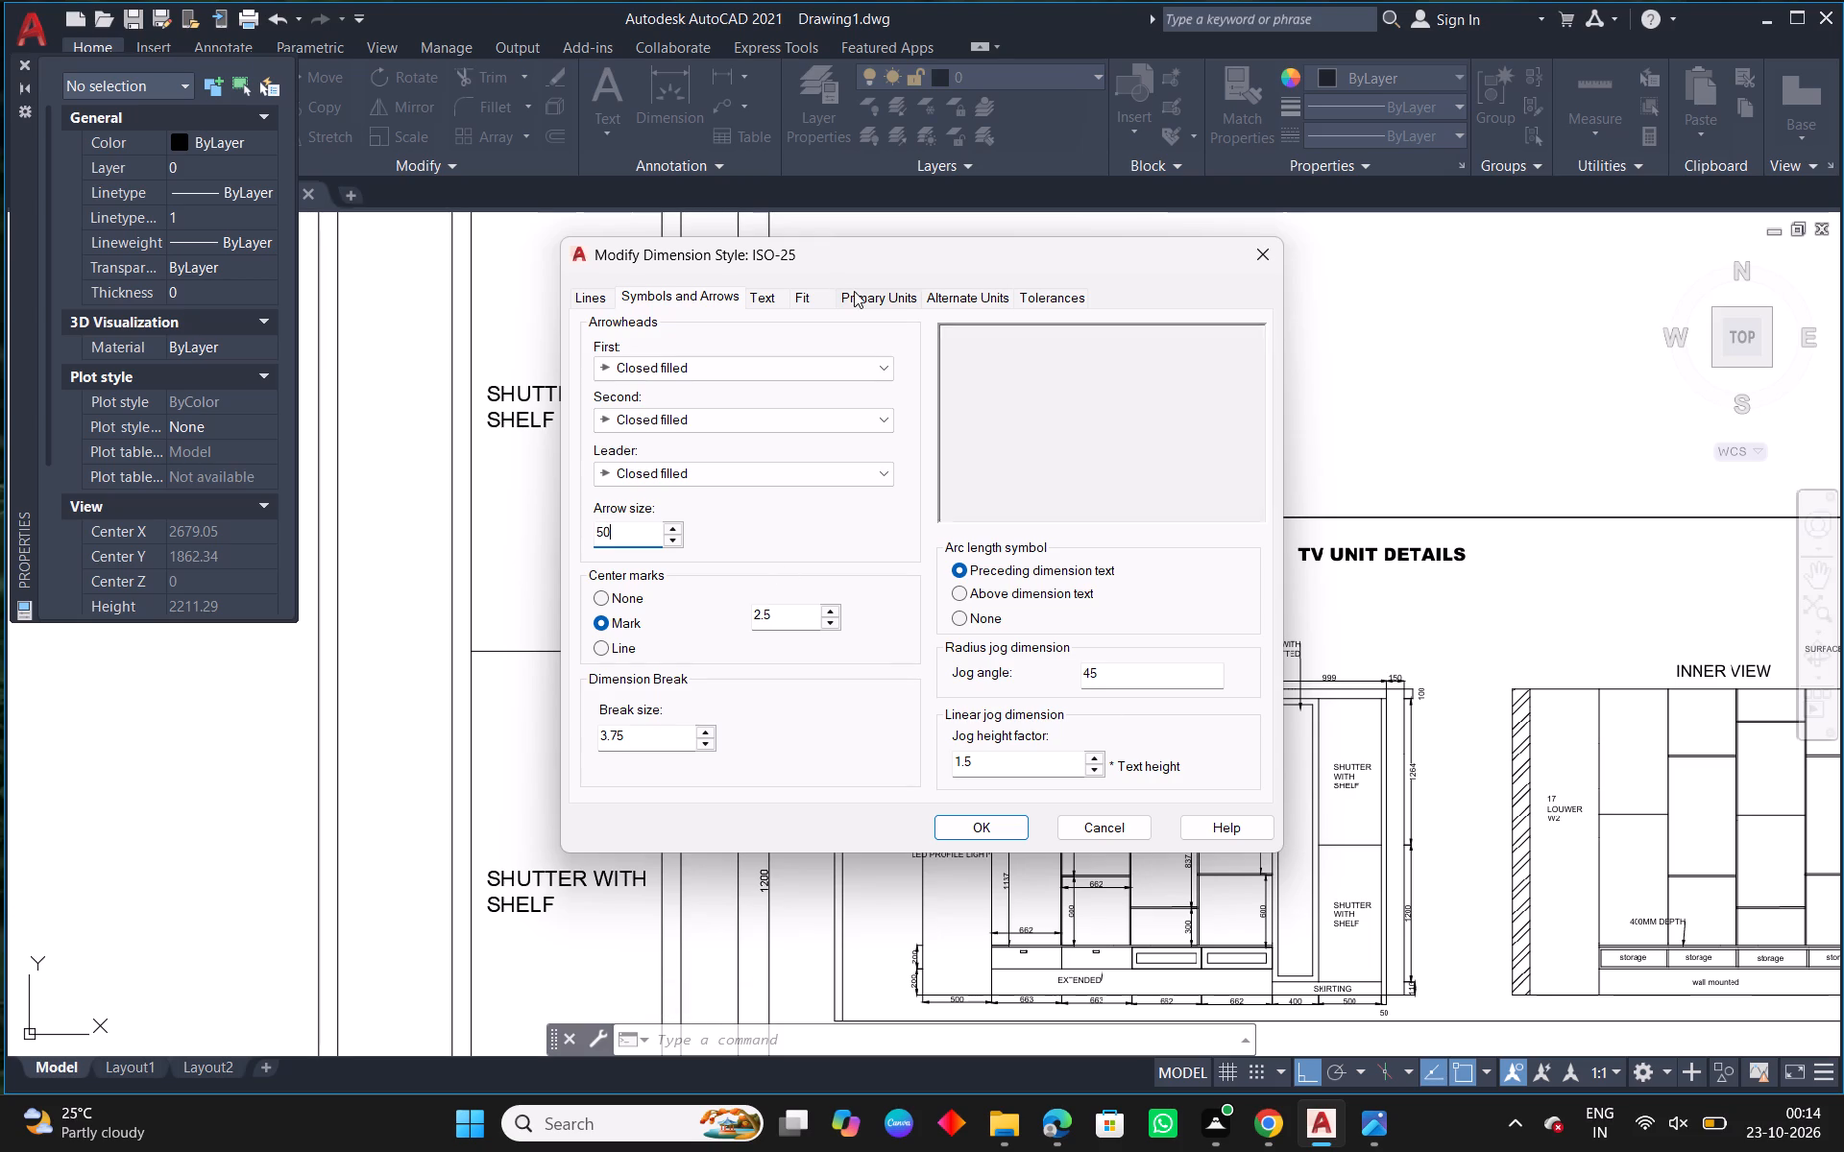
click(769, 317)
click(769, 311)
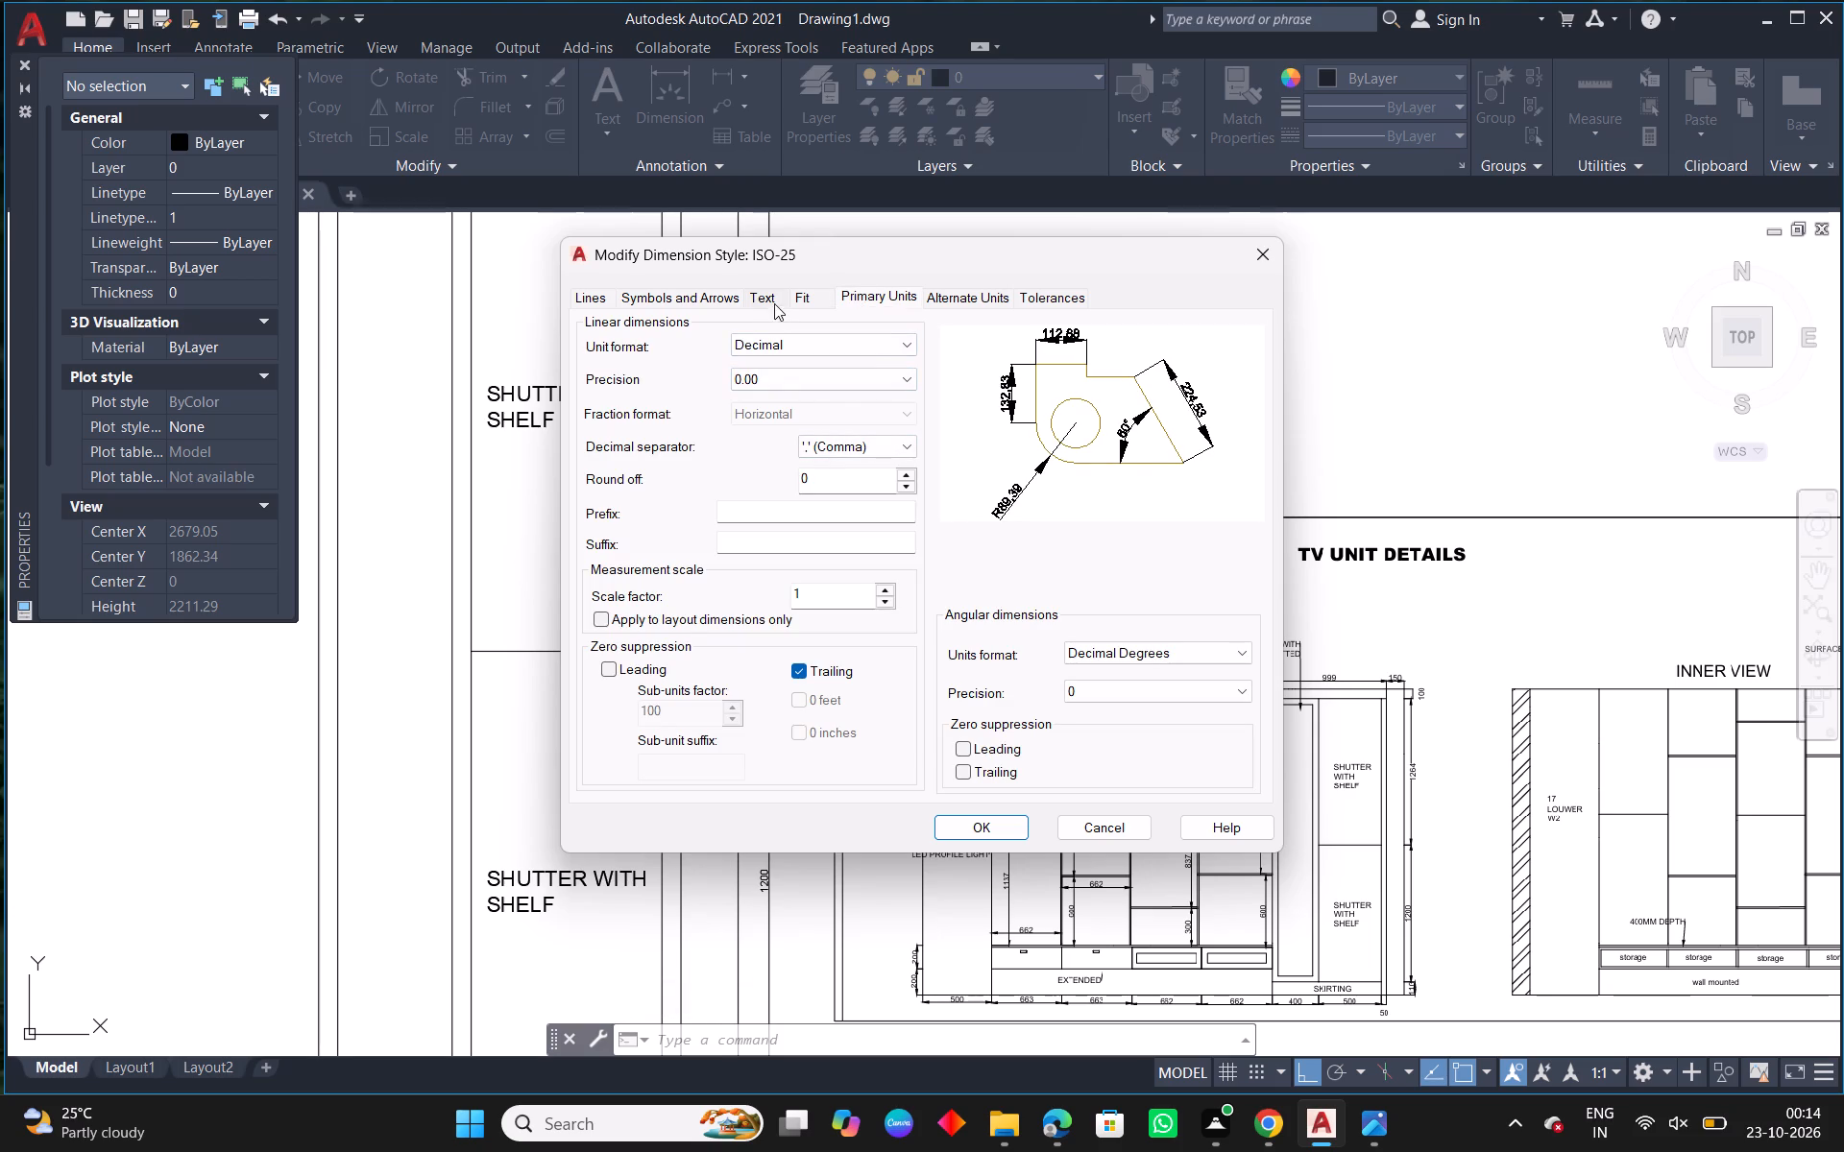
click(774, 303)
drag(874, 458, 837, 472)
key(BackSpace)
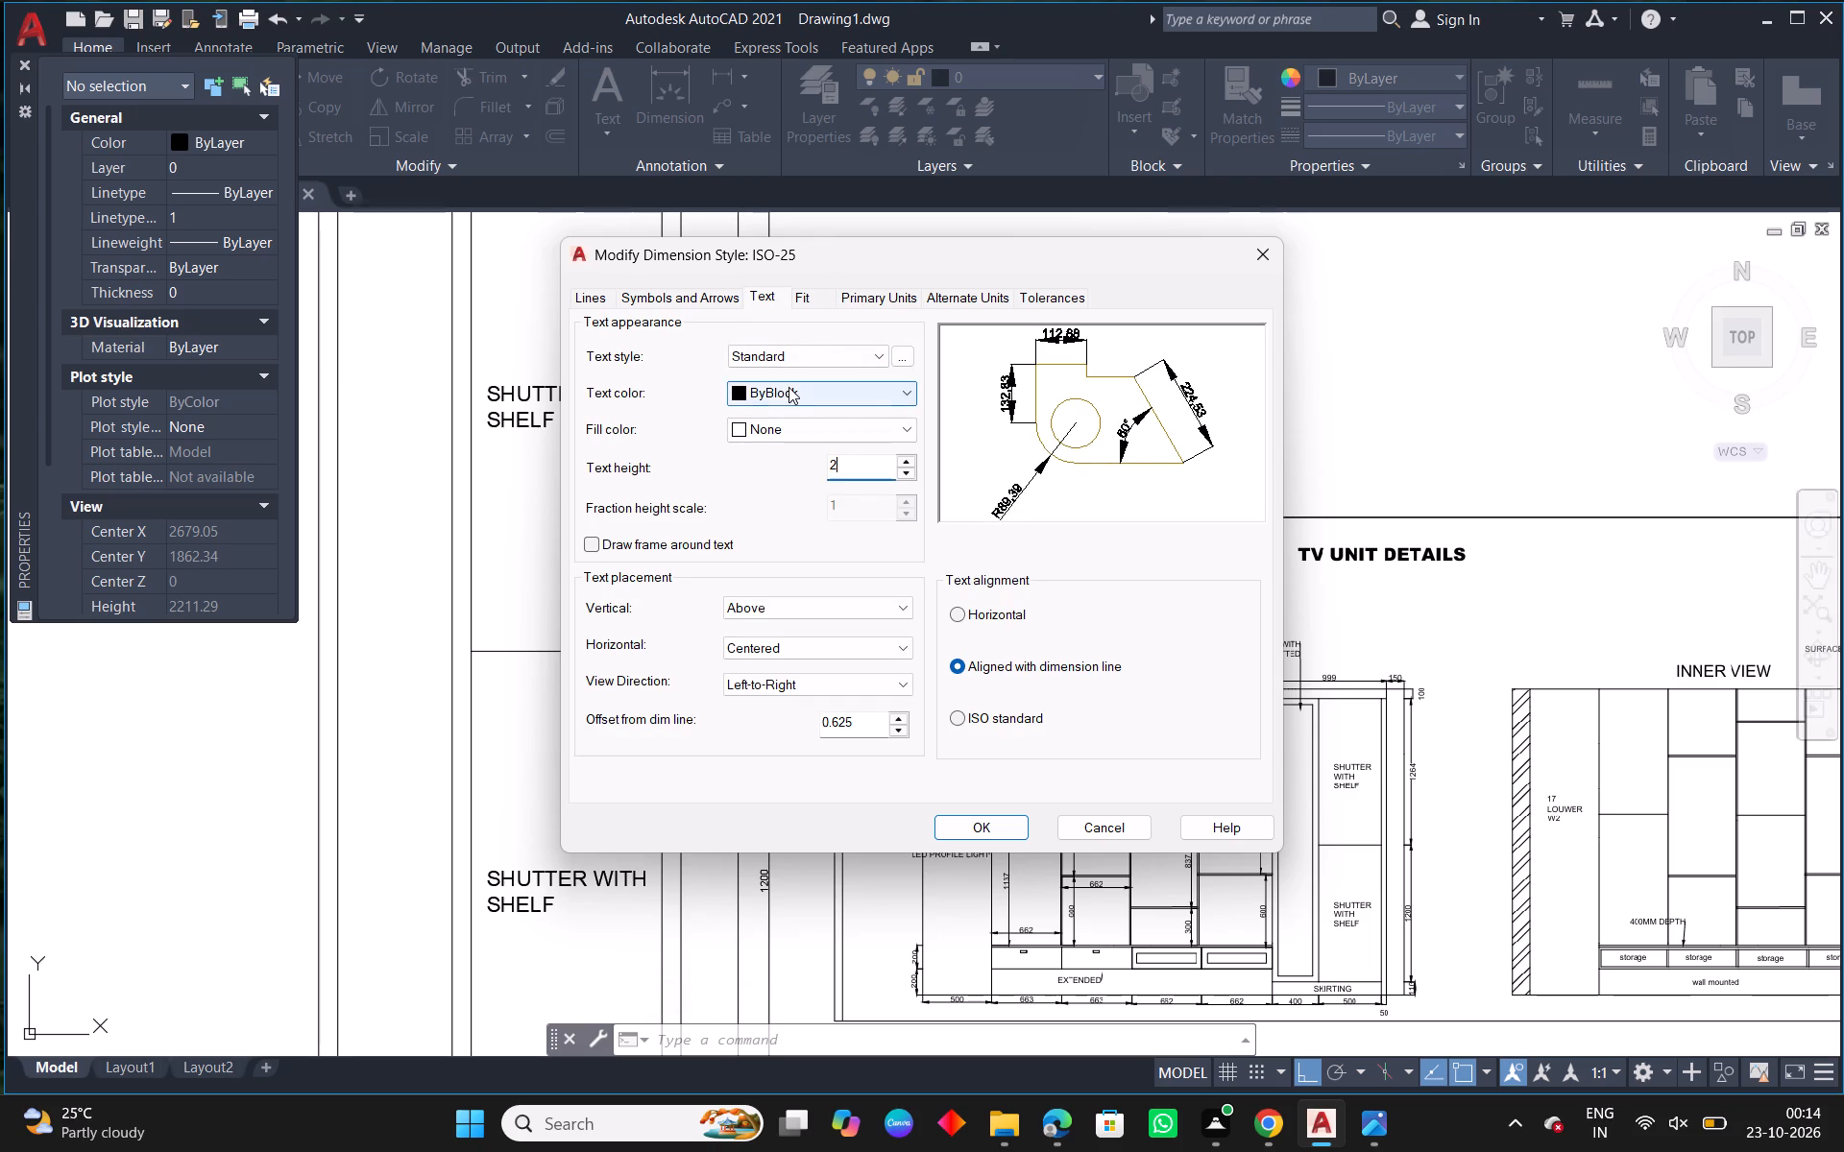
key(BackSpace)
text(40)
key(Return)
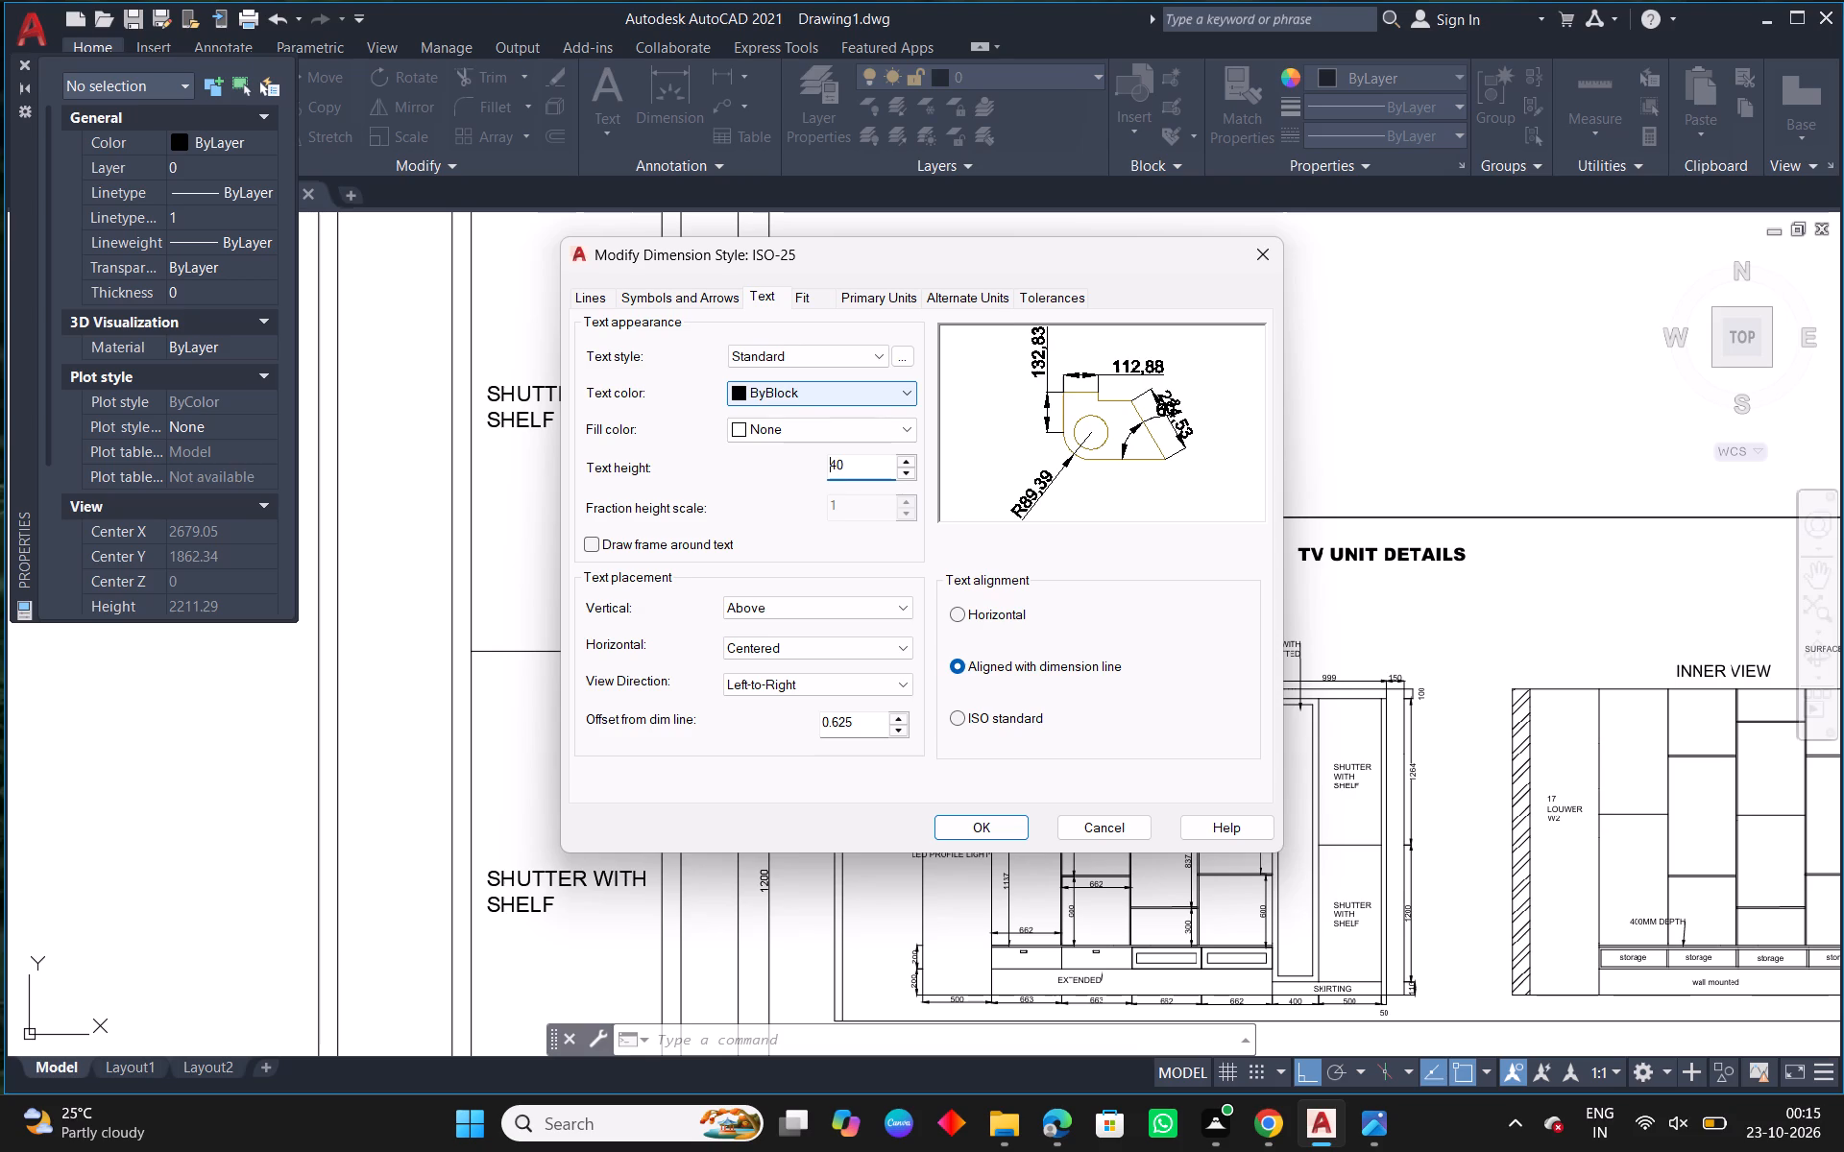
click(704, 286)
click(704, 295)
click(997, 827)
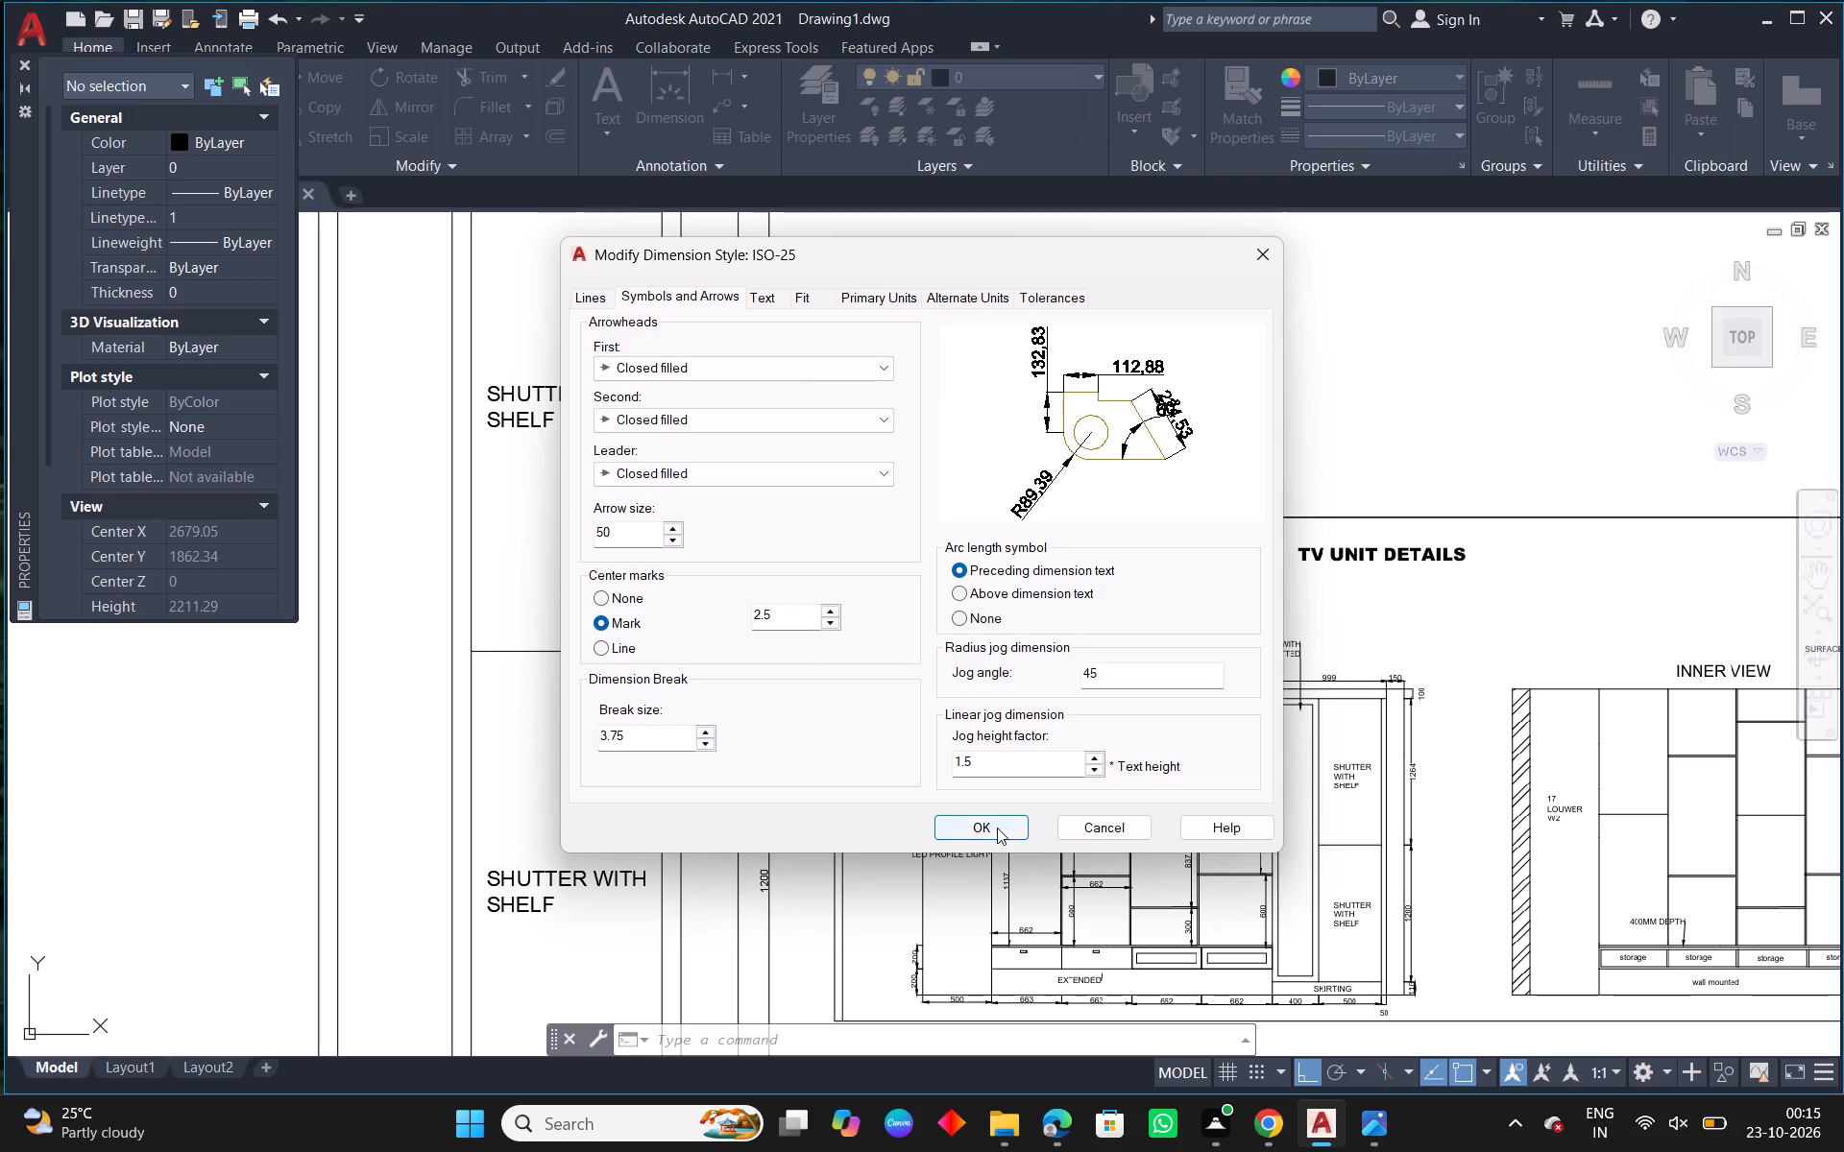
Make ISO-25 the current dimension style and close the Dimension Style Manager.
click(1180, 438)
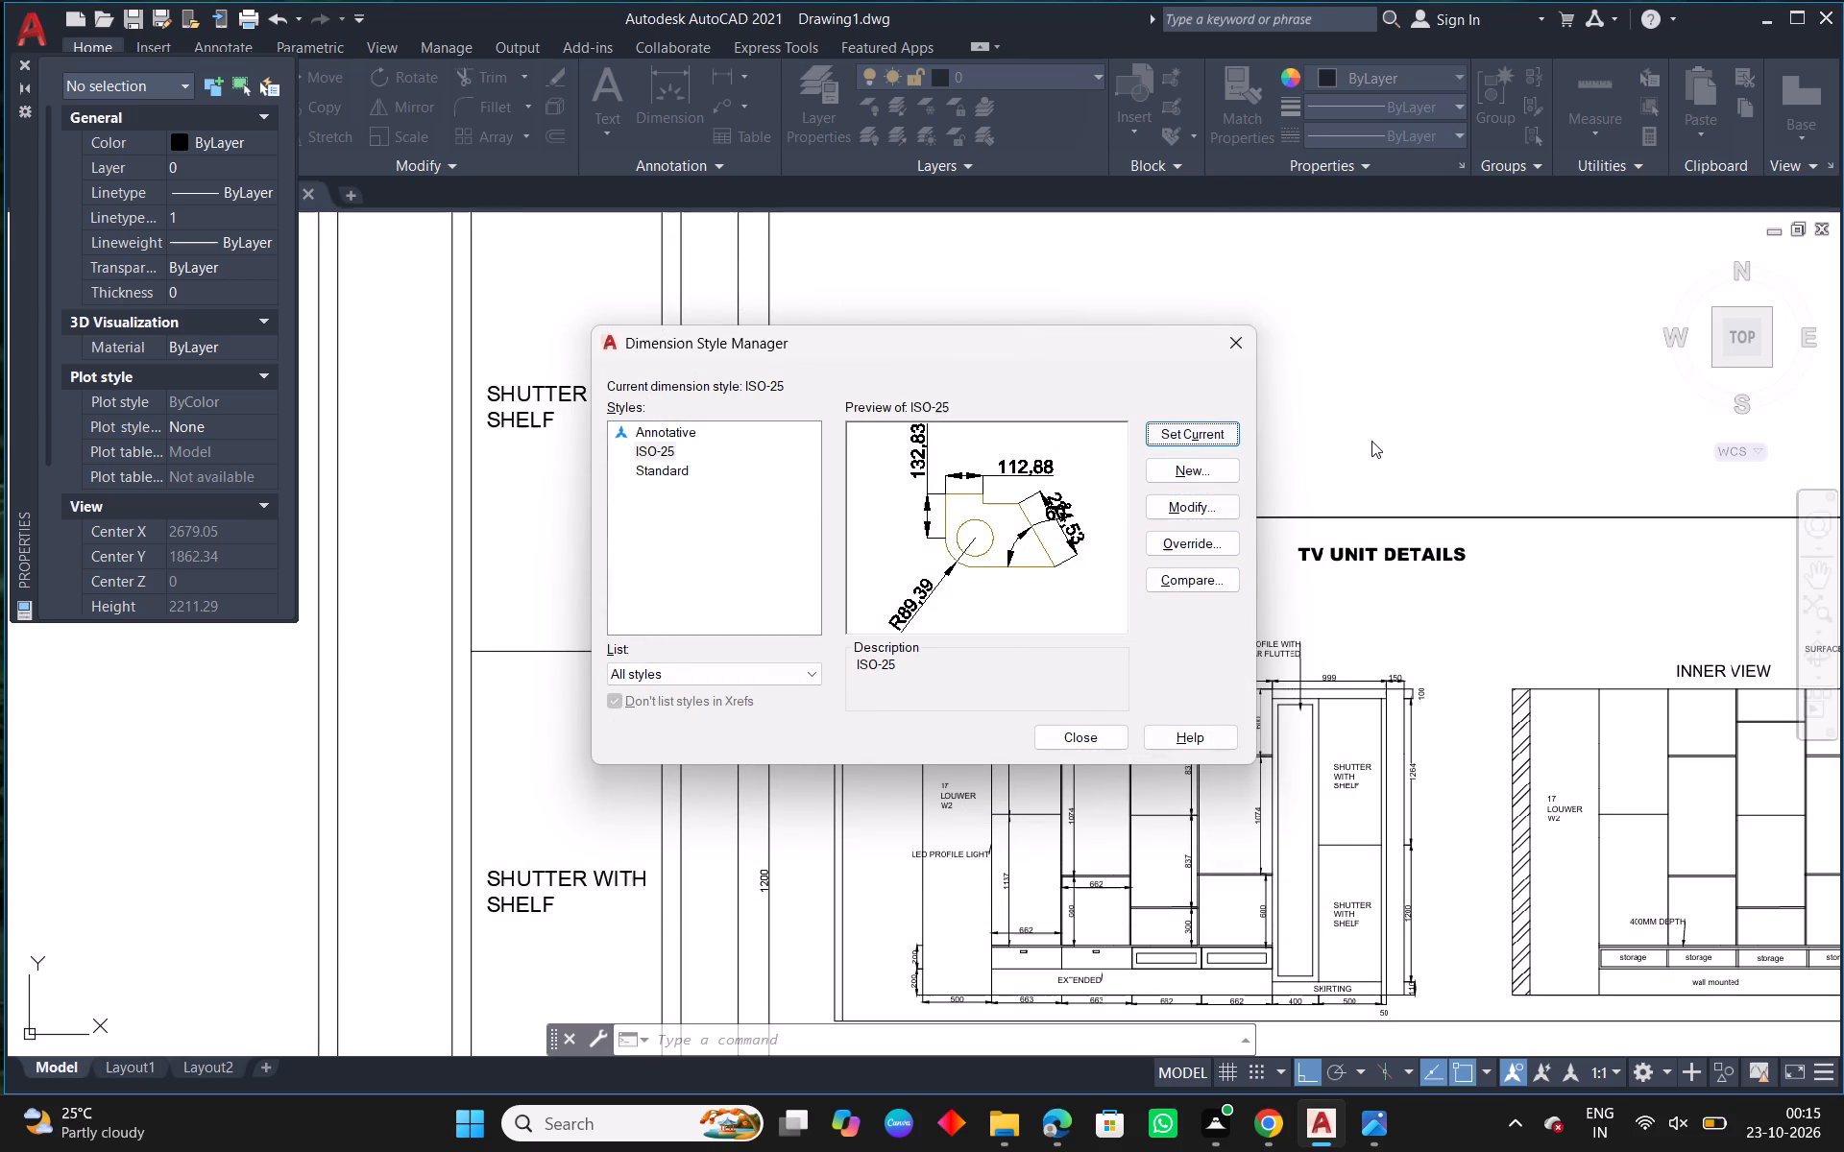
click(1371, 441)
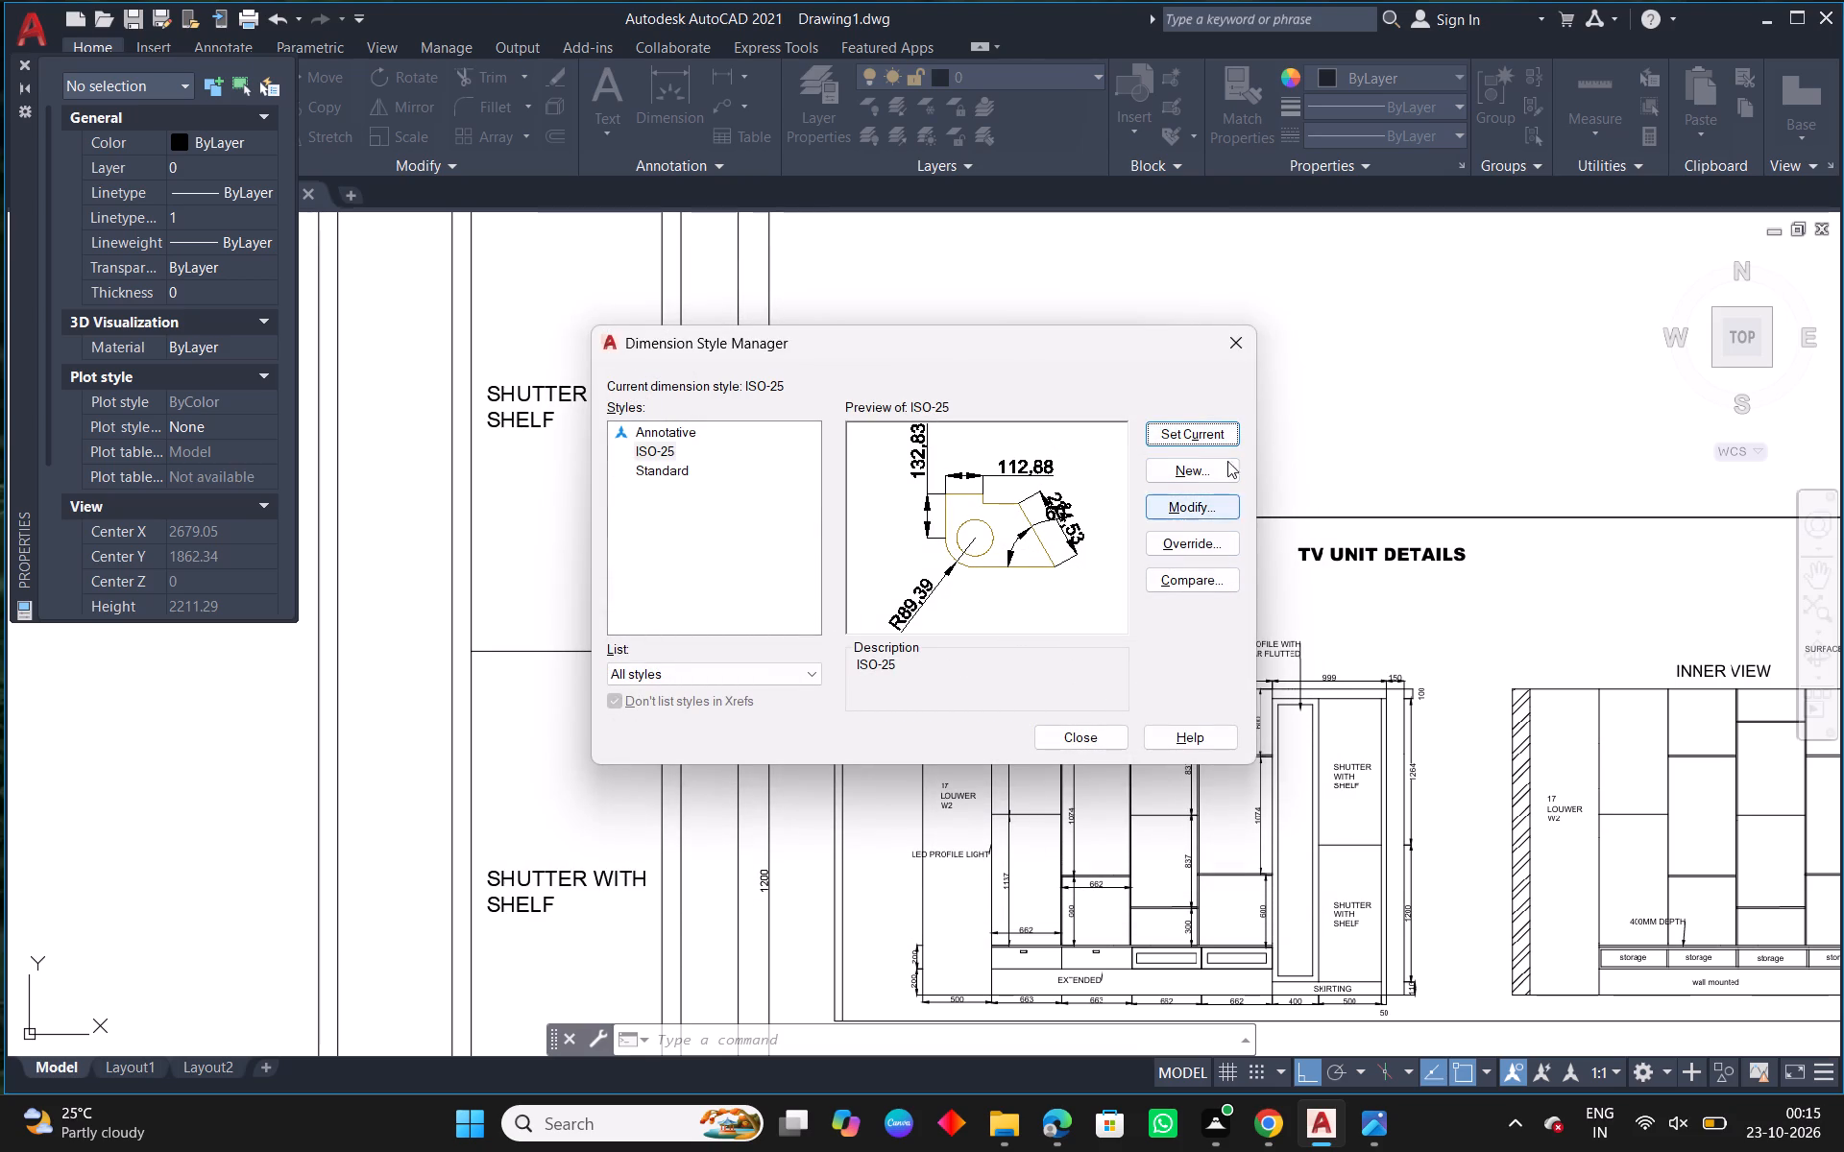
click(1189, 502)
click(1243, 337)
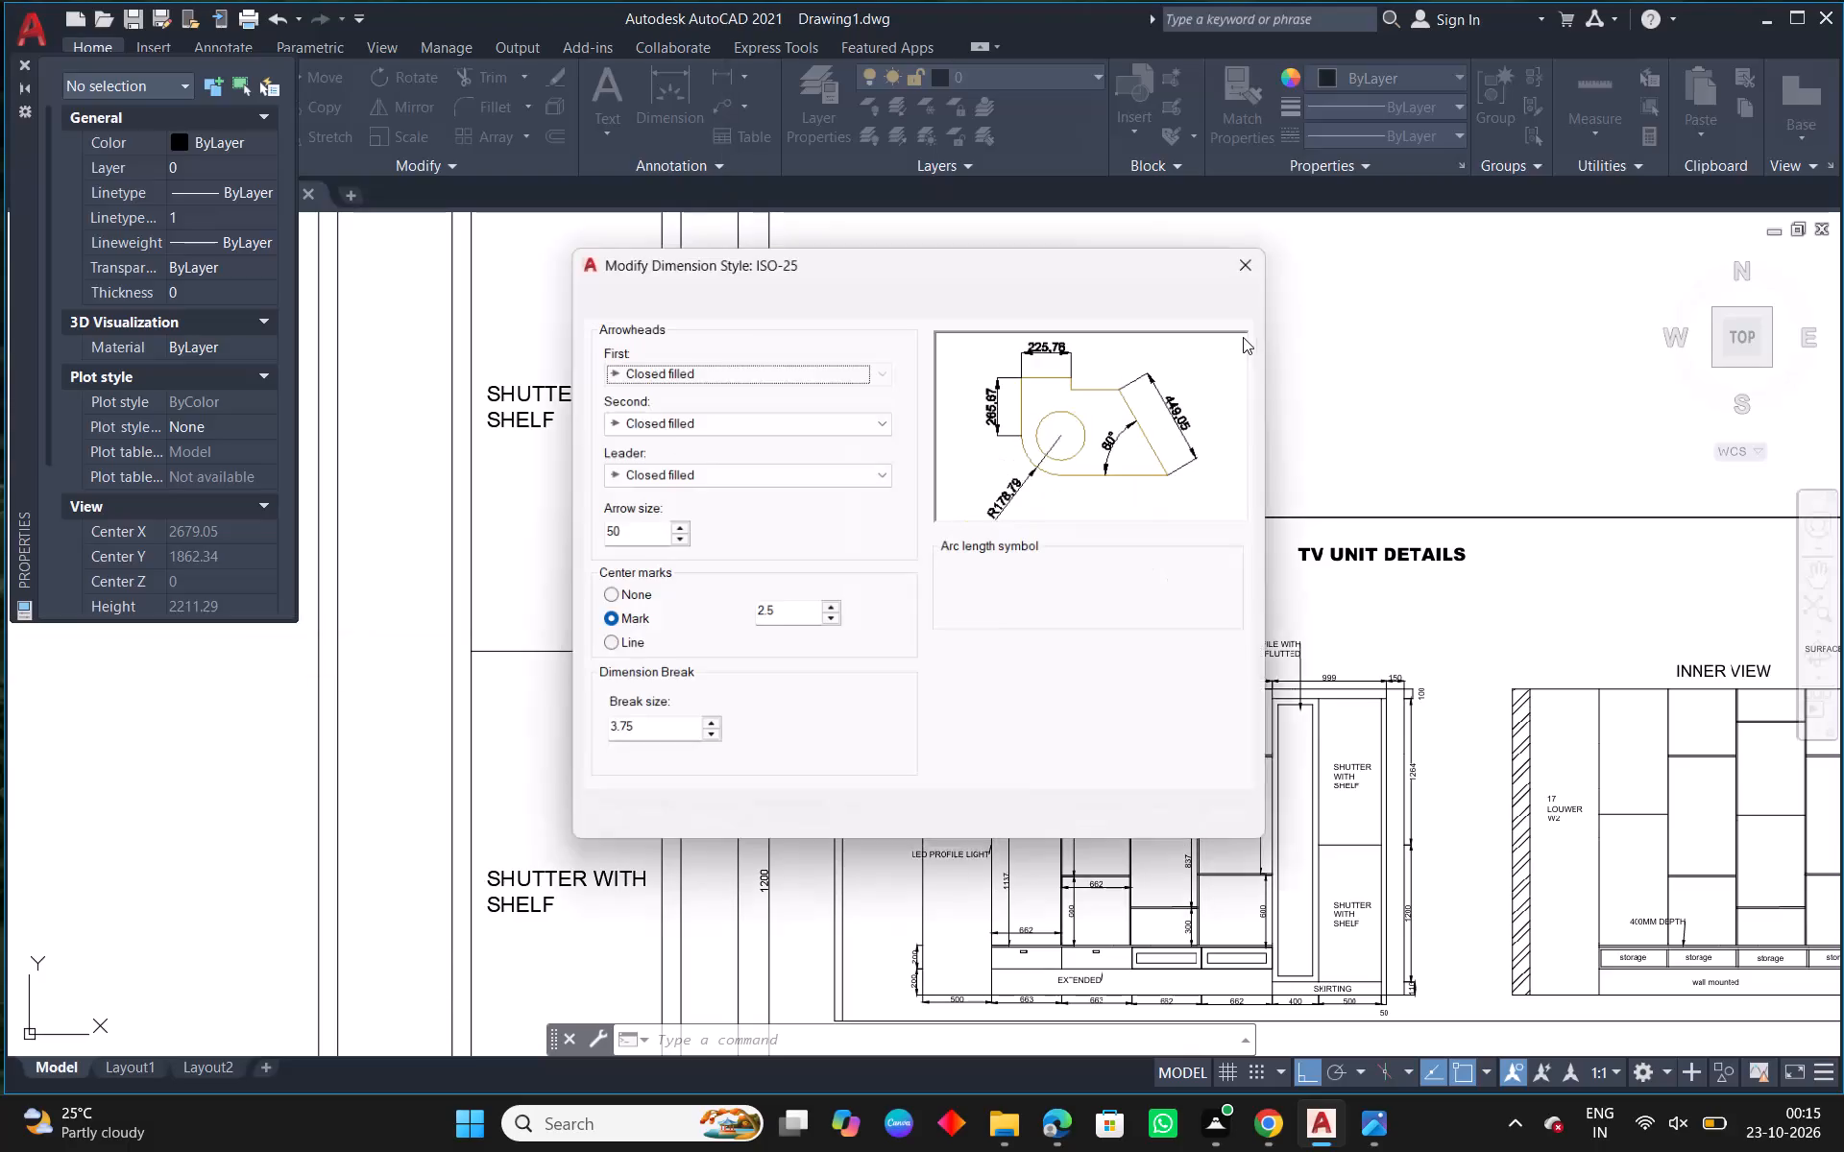
click(967, 830)
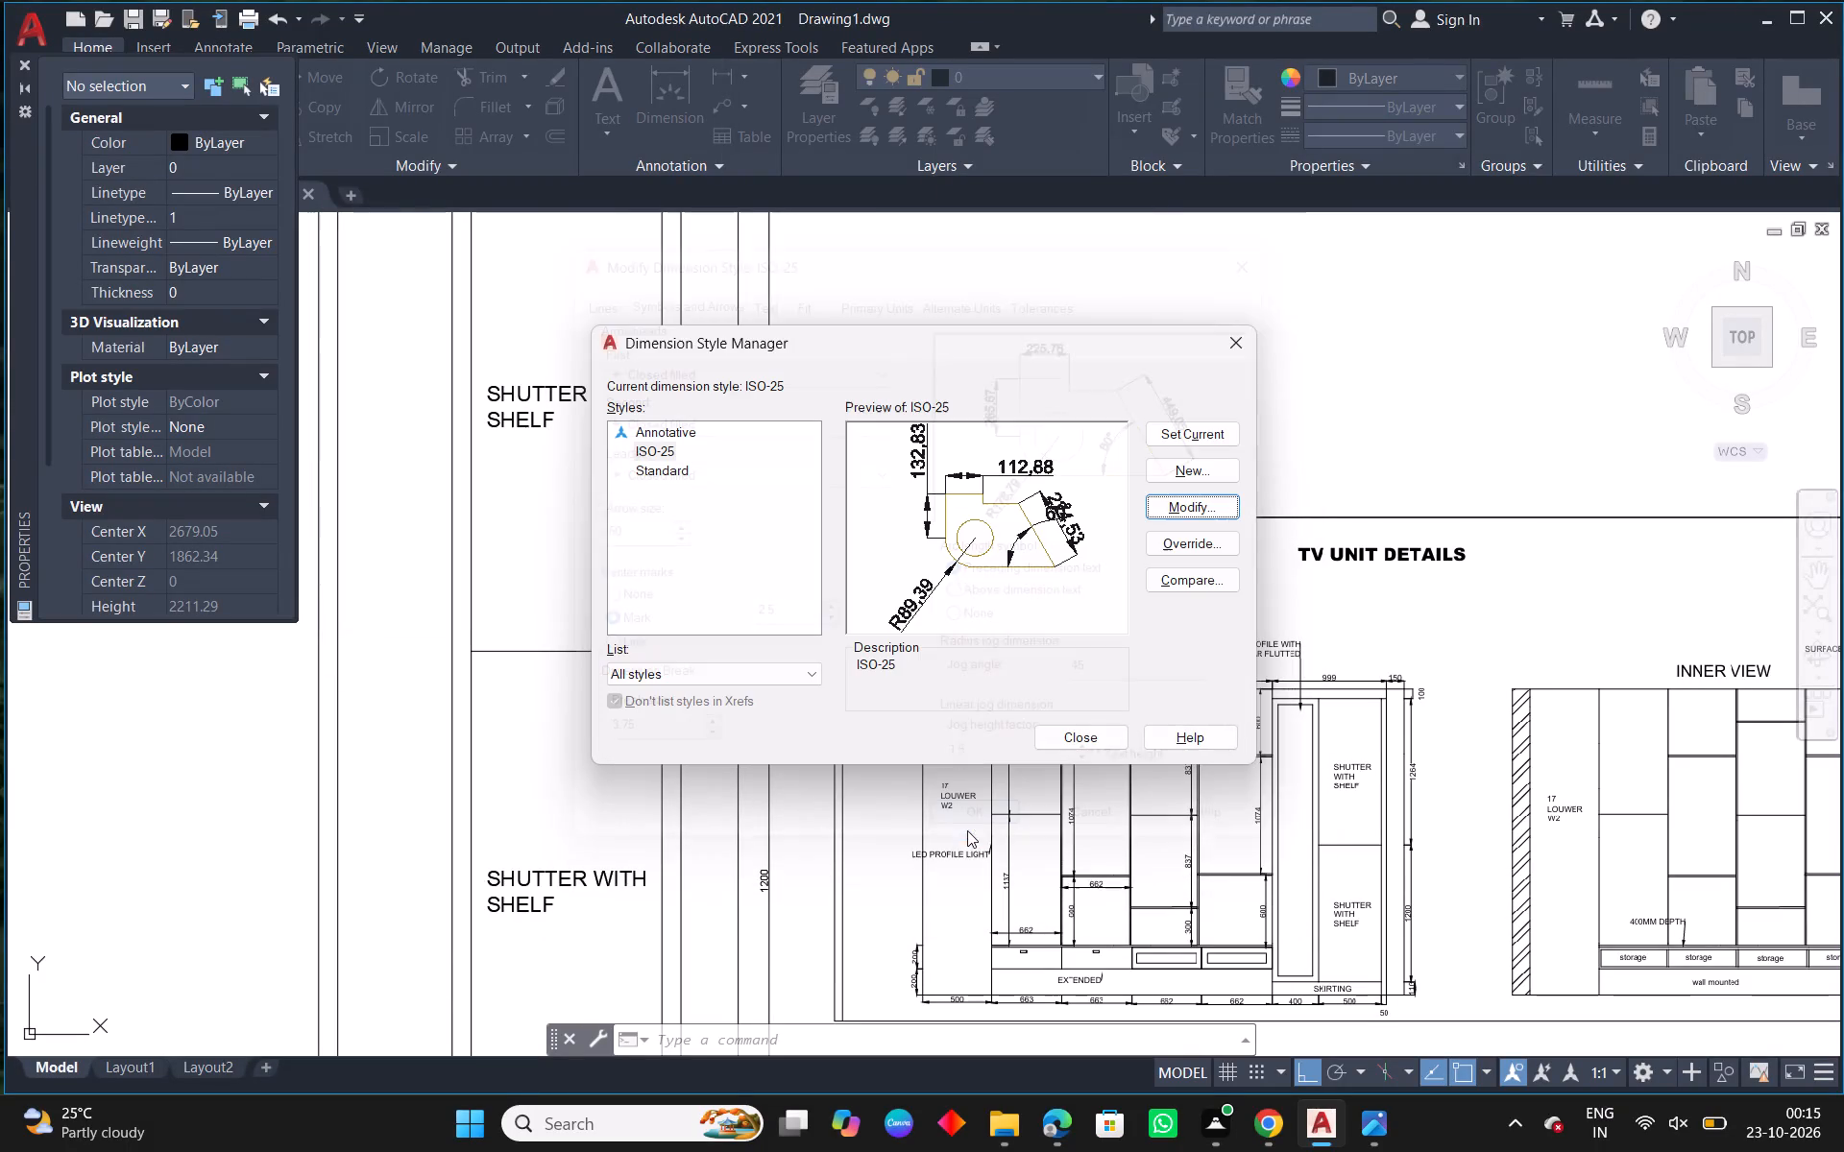
click(1241, 333)
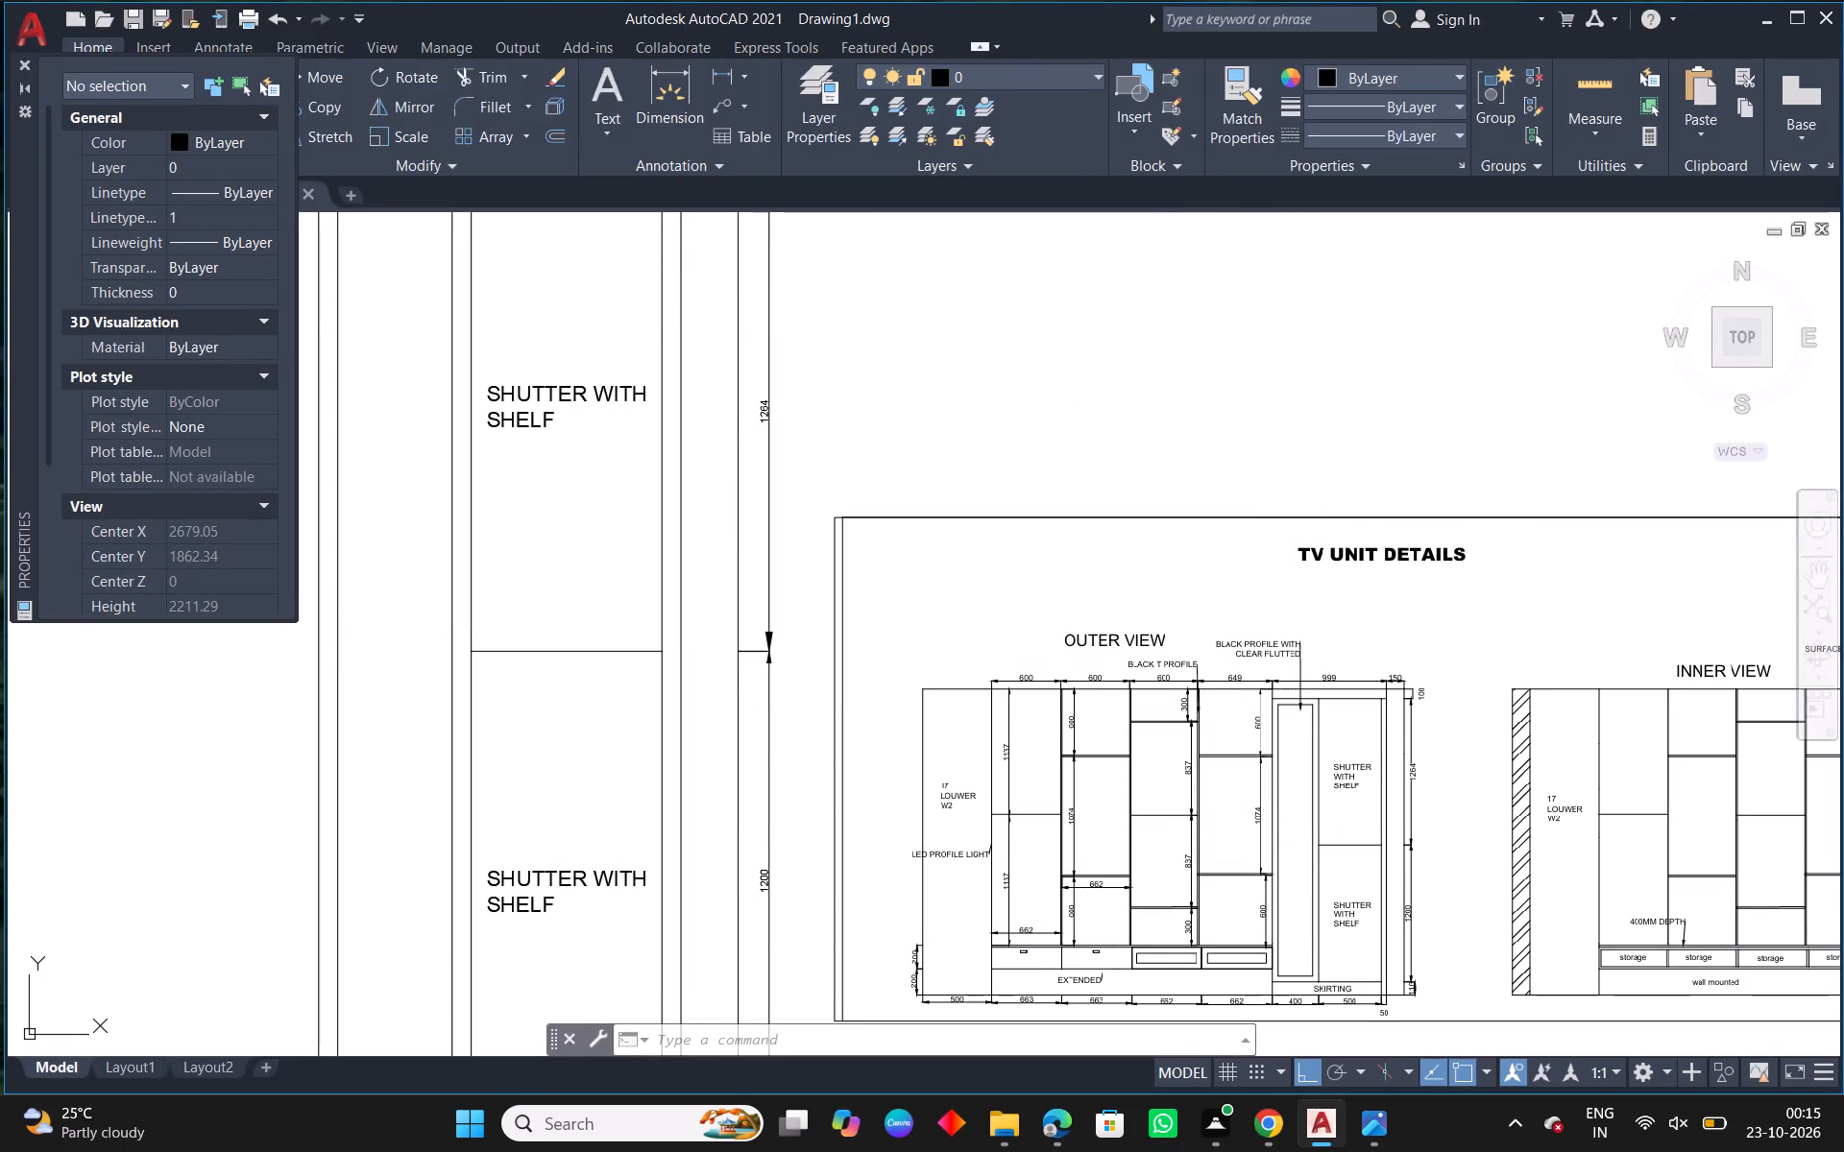
Move the 100 dimension at the unit's top band outward, clear of the unit's edge and the 1264 dimension line.
middle_drag(816, 598, 985, 501)
scroll(986, 501, down, 1)
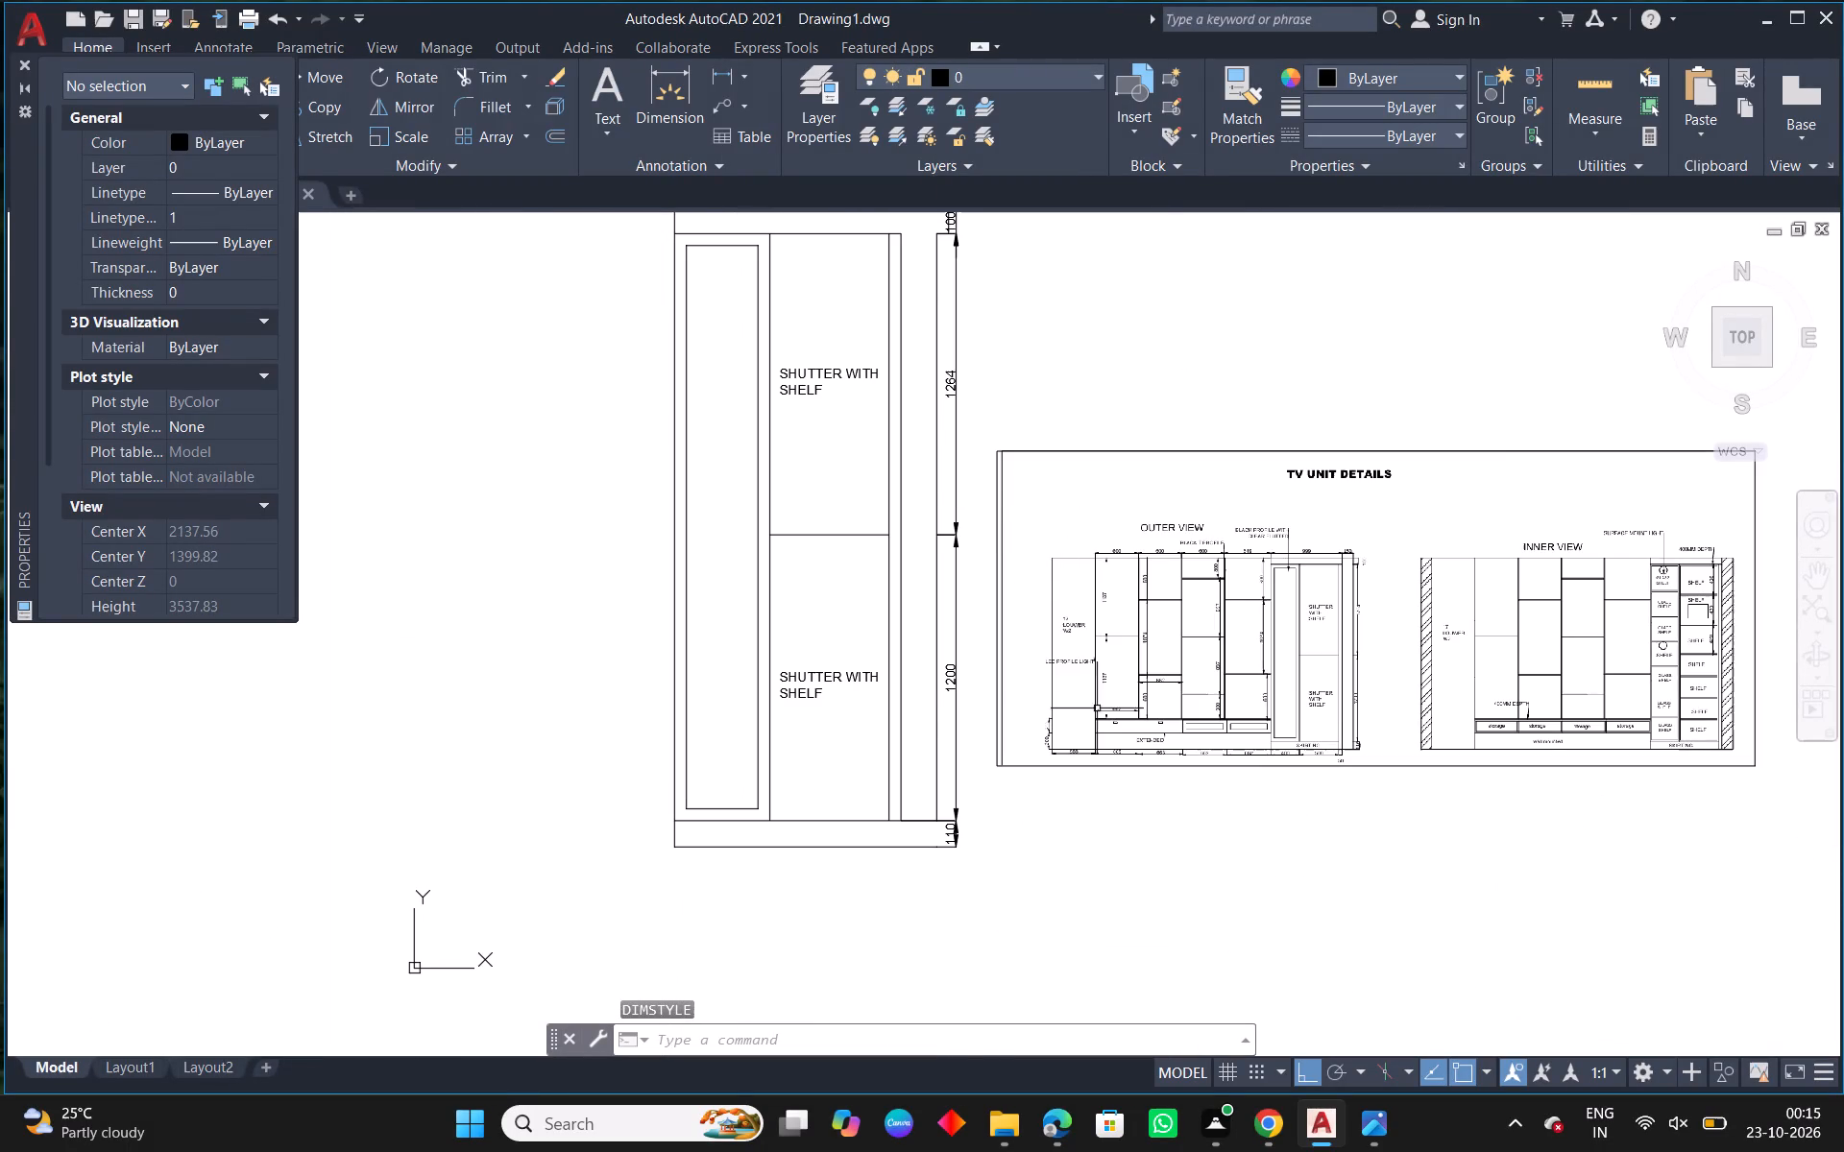
middle_drag(933, 616, 953, 769)
scroll(977, 314, up, 3)
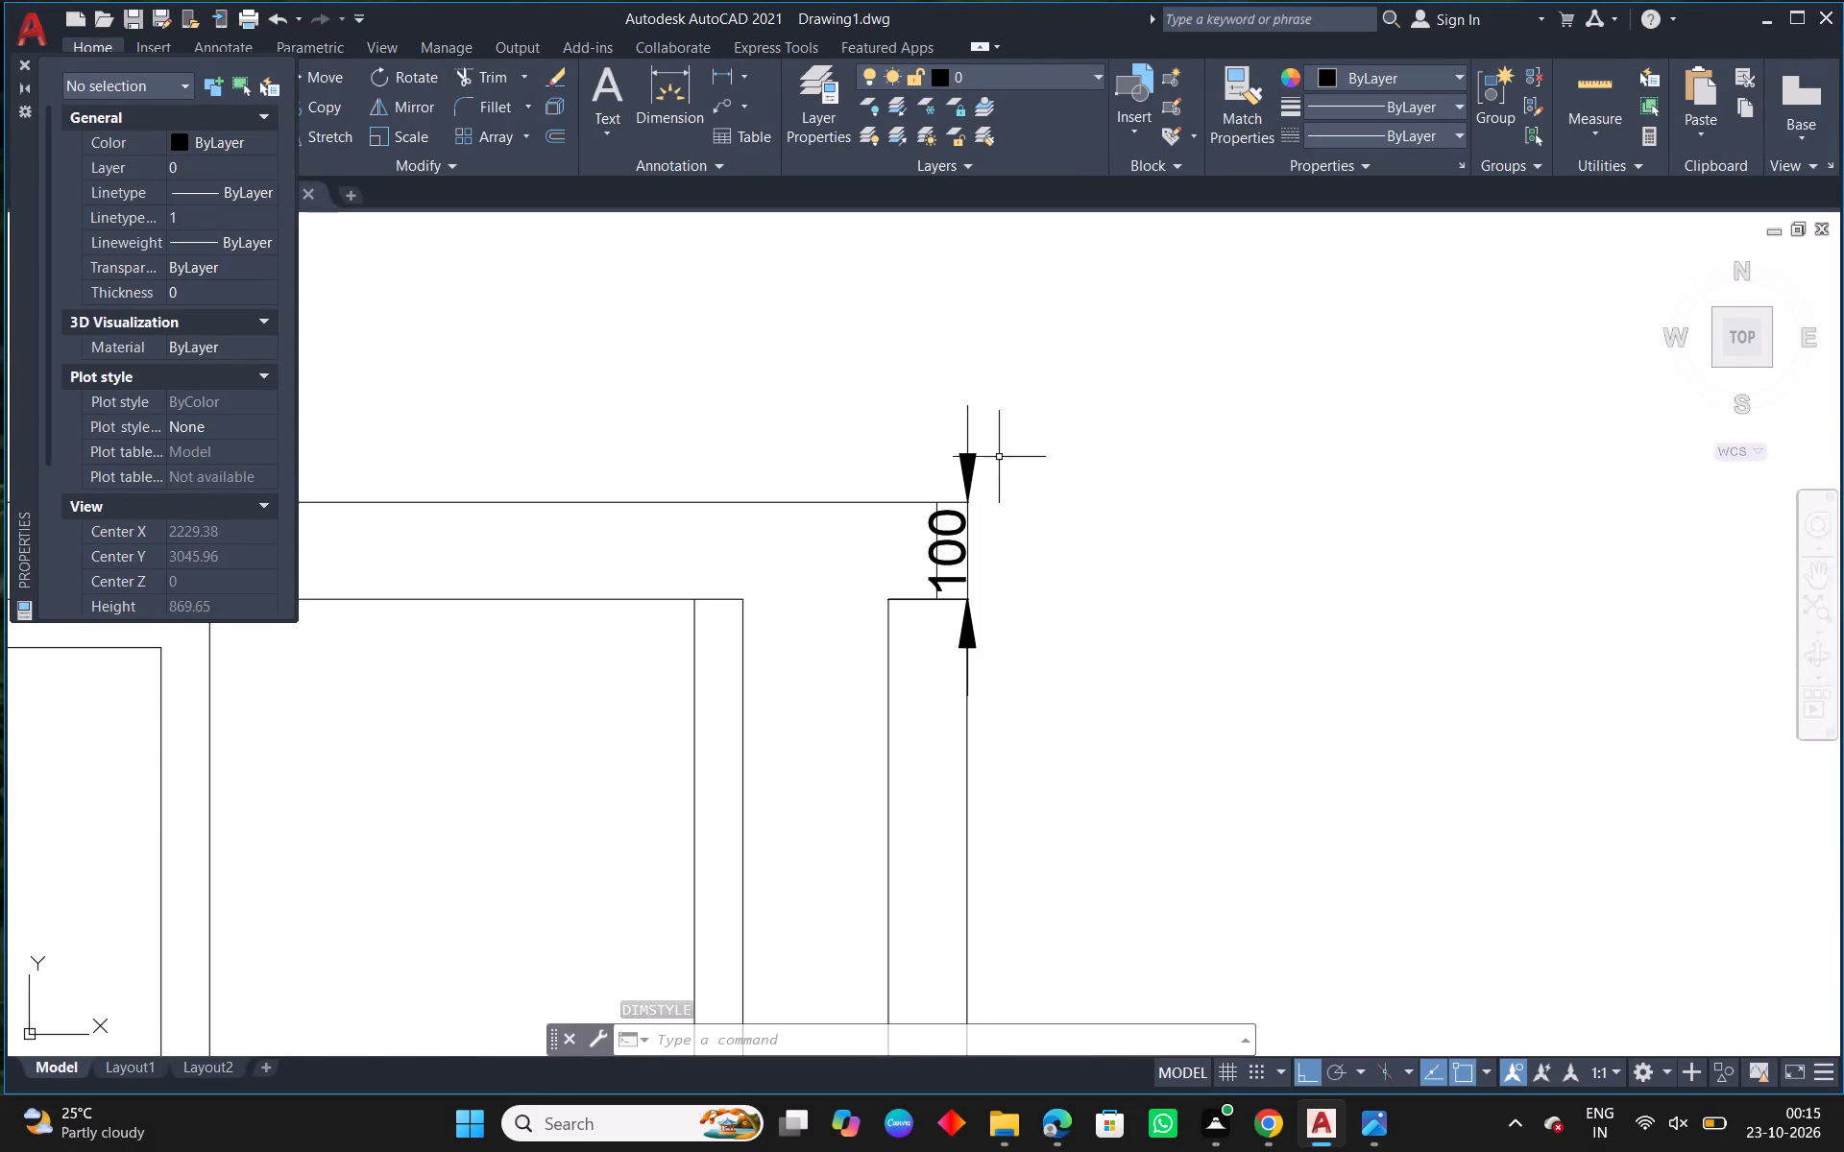
scroll(988, 531, up, 1)
click(934, 516)
click(934, 501)
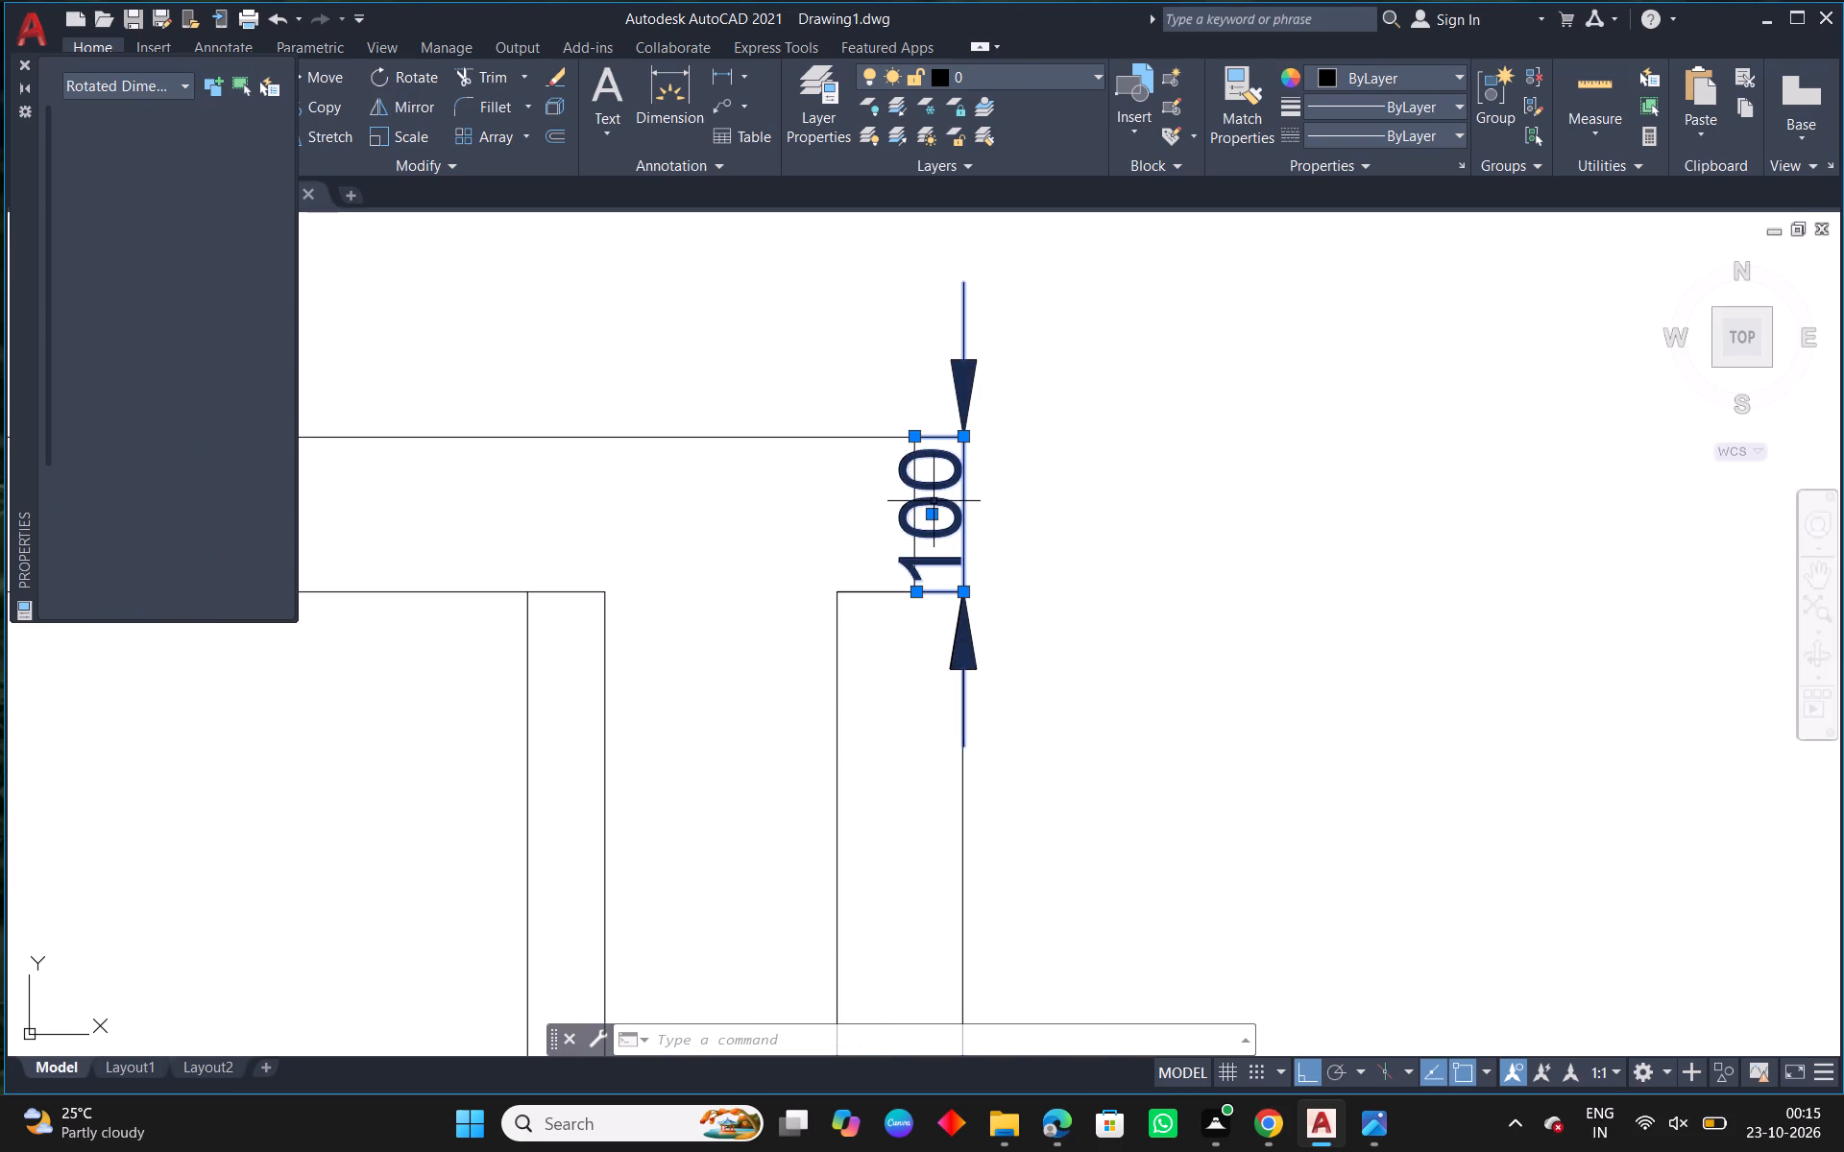
drag(931, 516, 958, 514)
click(1077, 506)
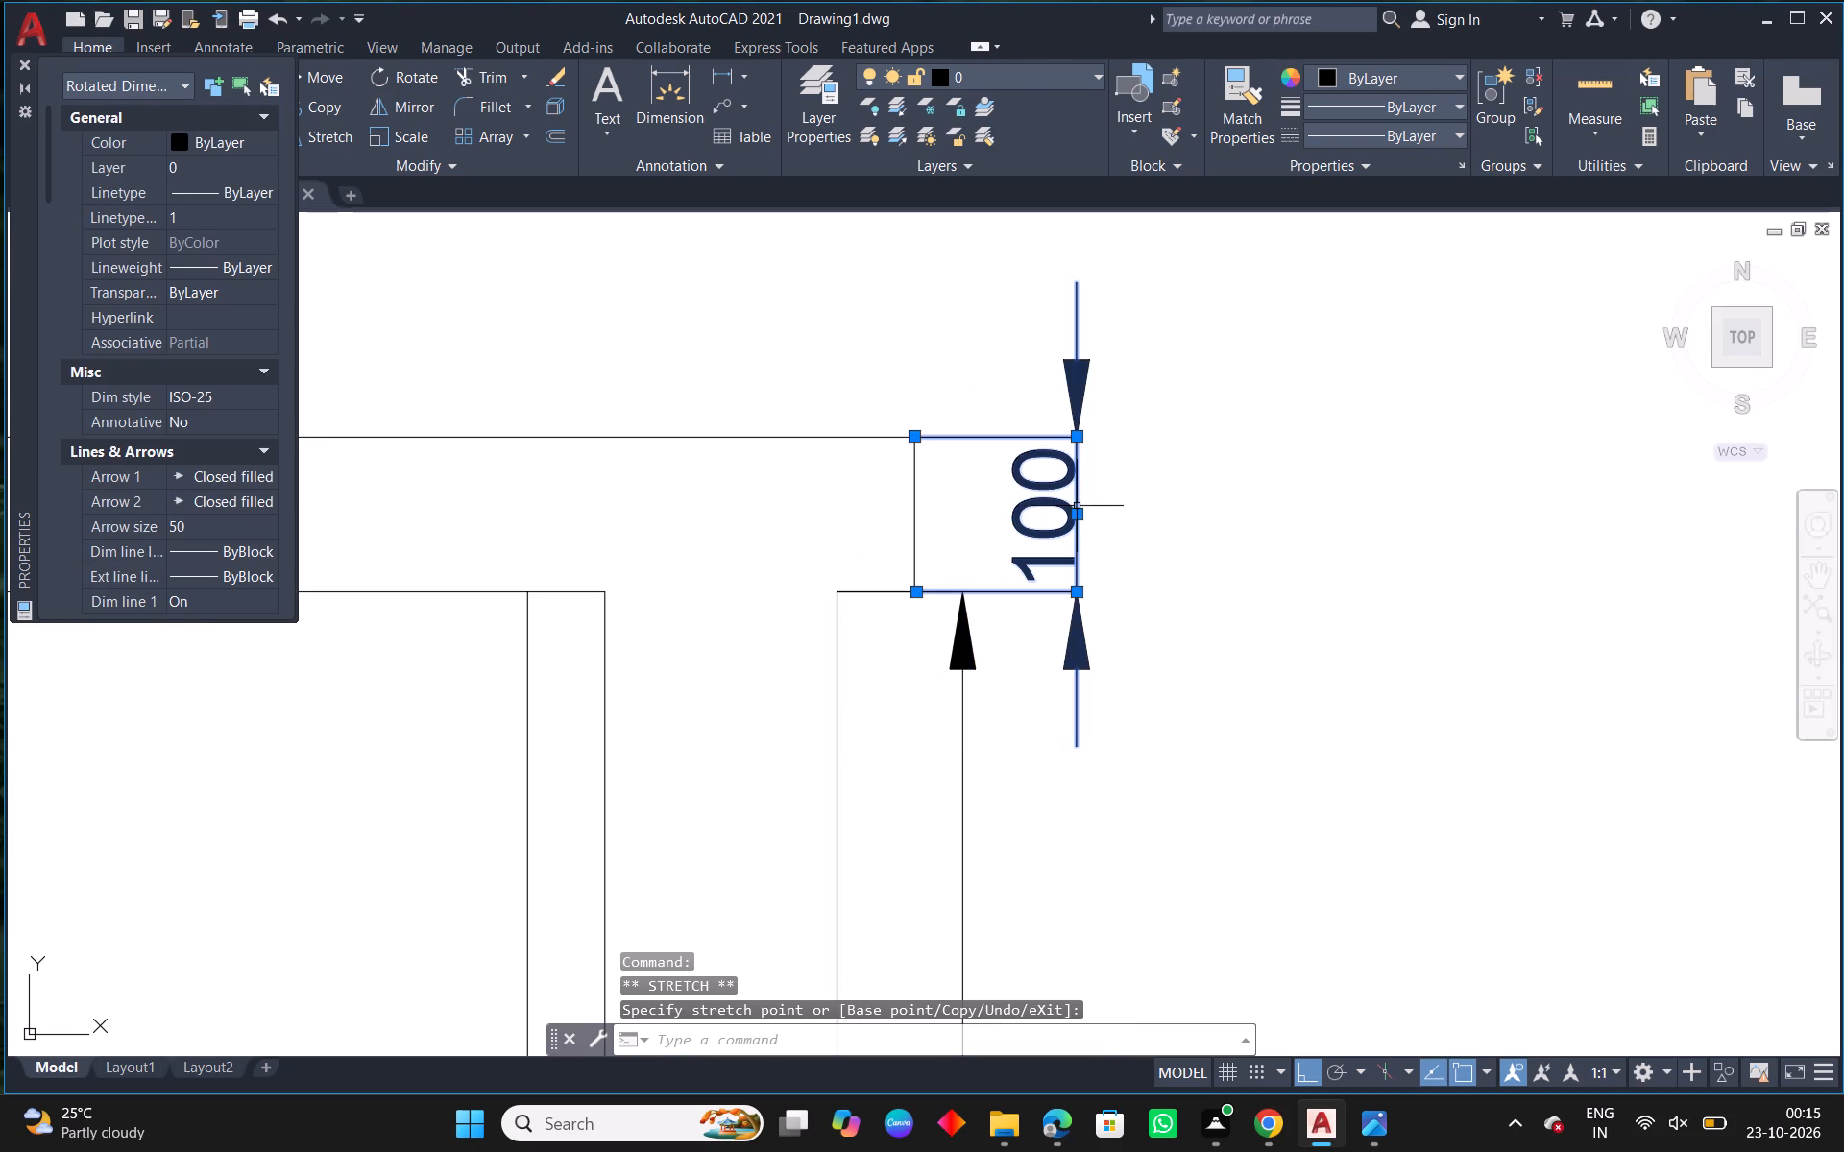
key(Escape)
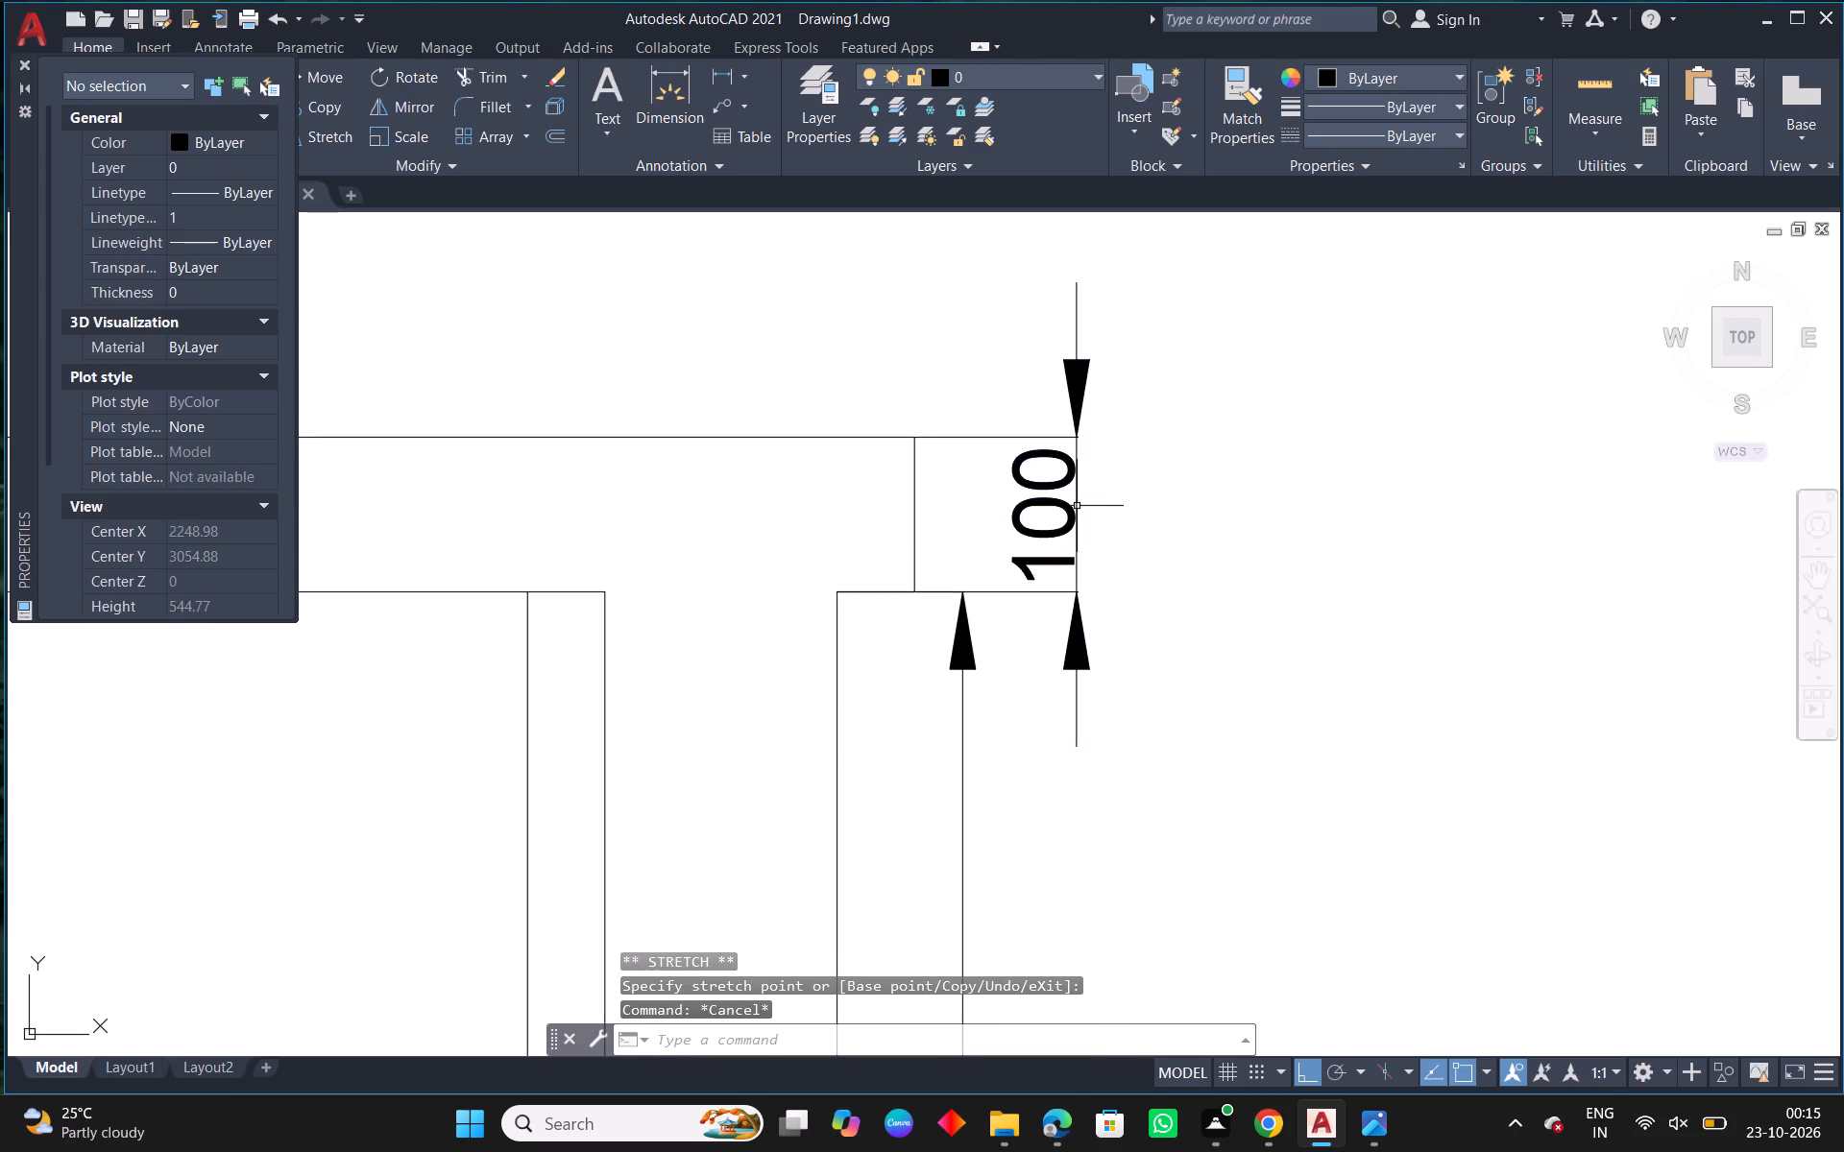
key(Escape)
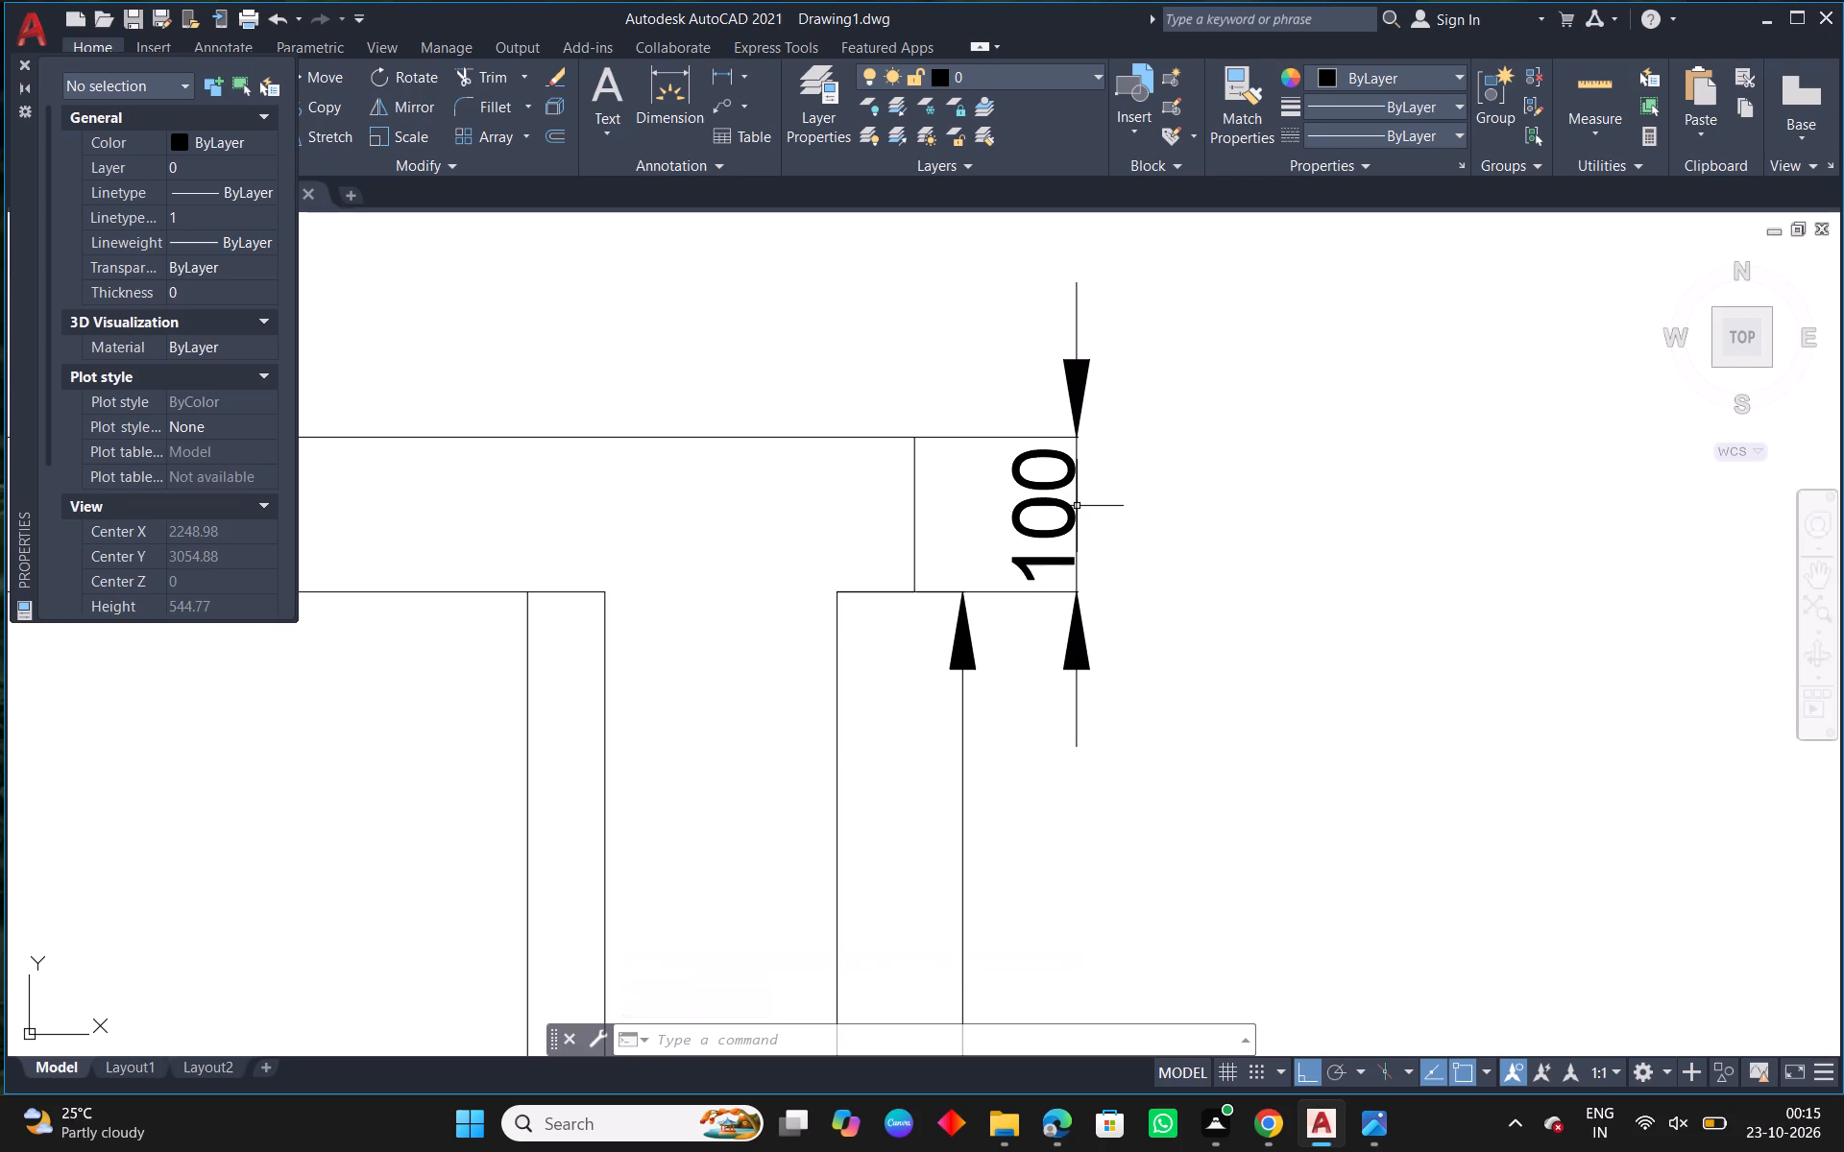
key(Escape)
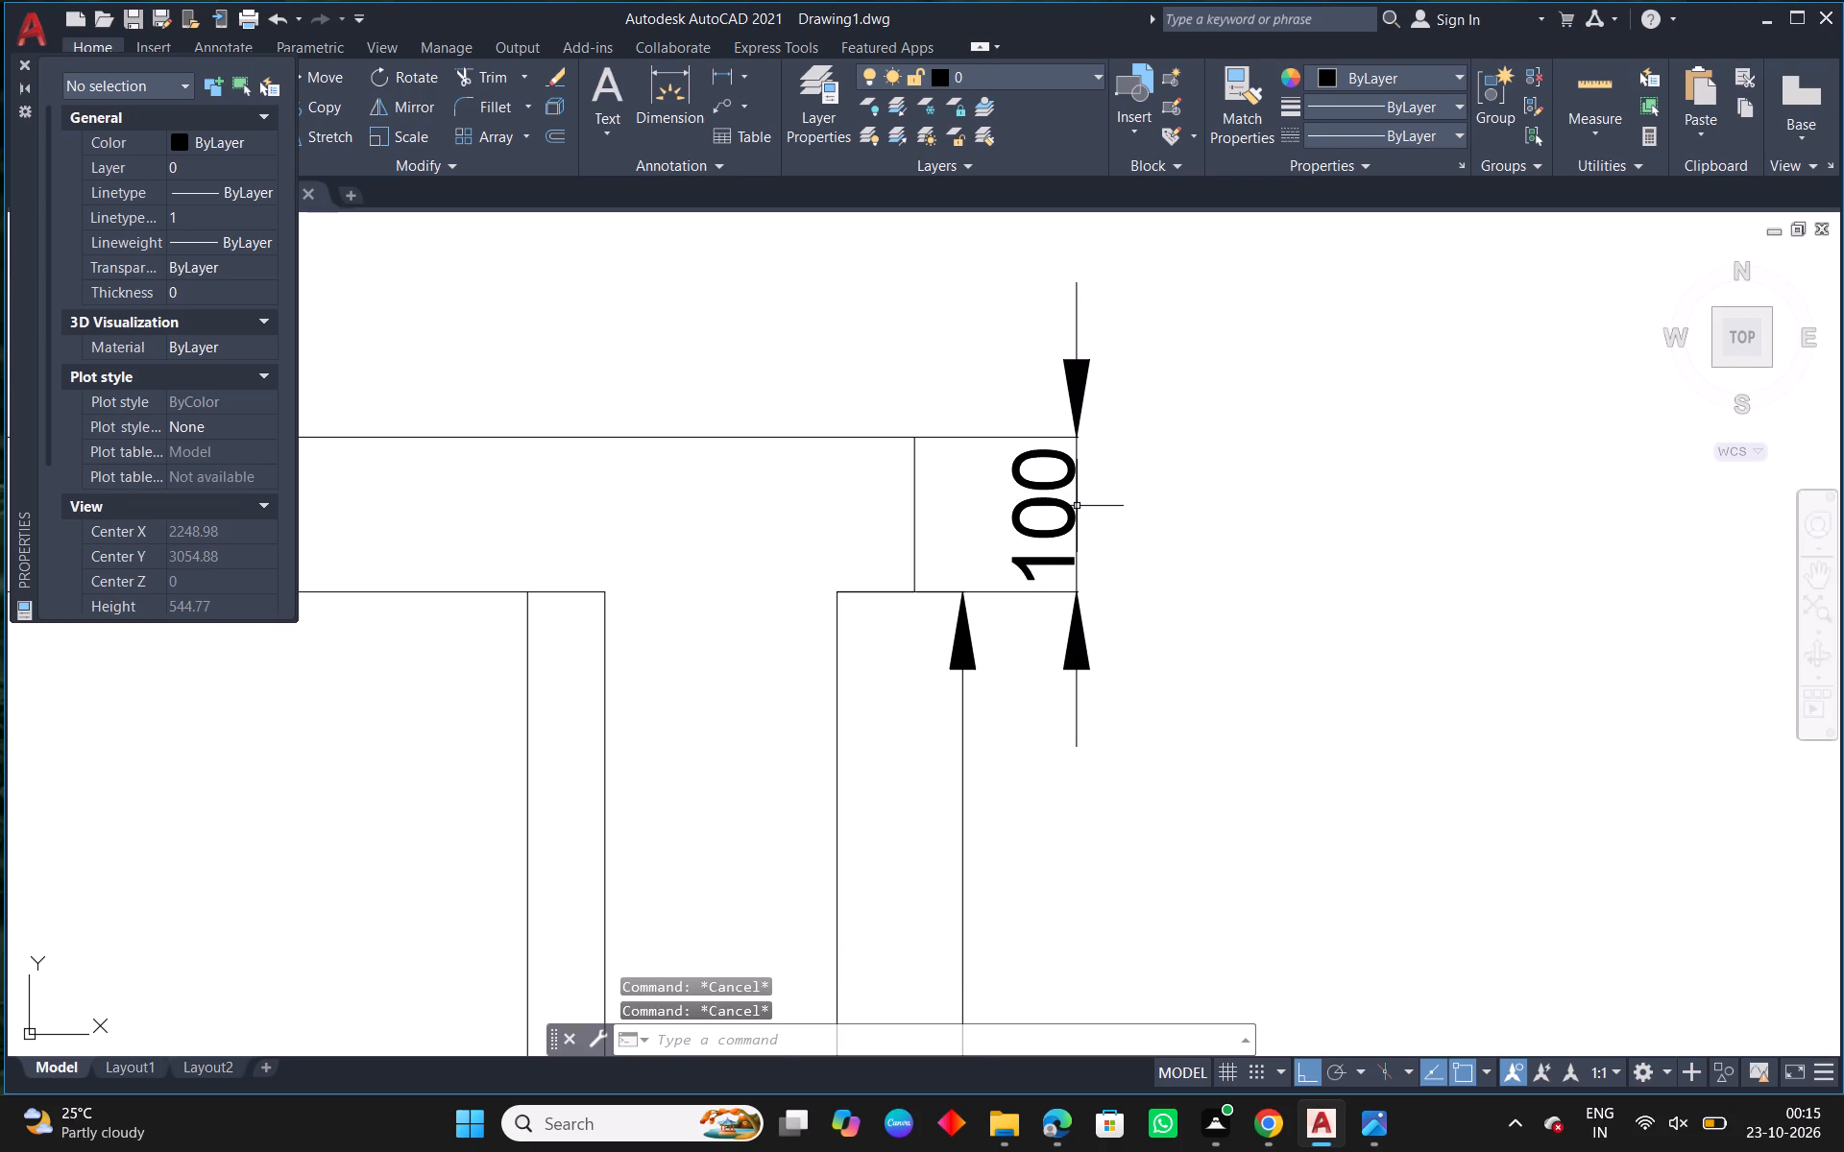
Examine the redrawn unit against the reference image's outer and inner views.
scroll(1077, 506, down, 3)
middle_drag(1155, 560, 1064, 552)
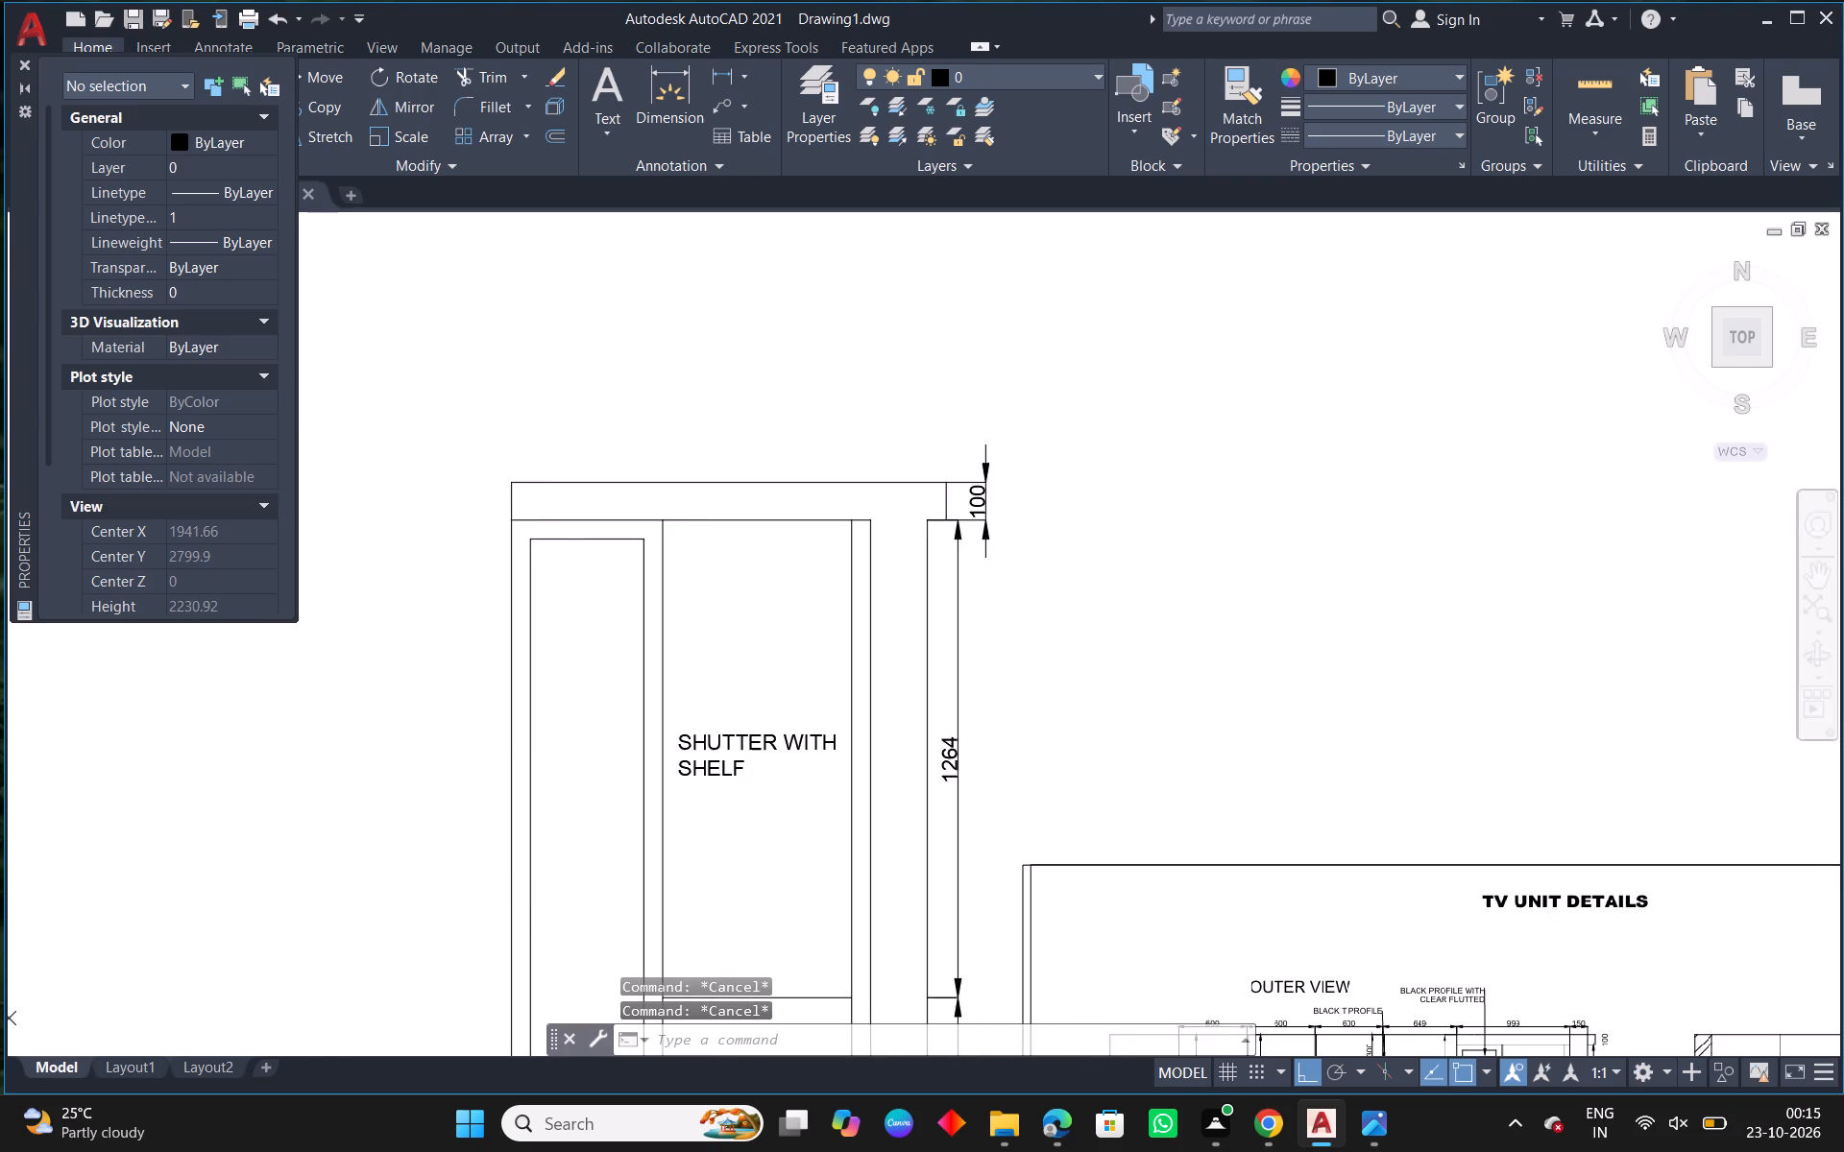
scroll(999, 506, up, 1)
scroll(1004, 508, down, 3)
middle_drag(1059, 634, 1069, 523)
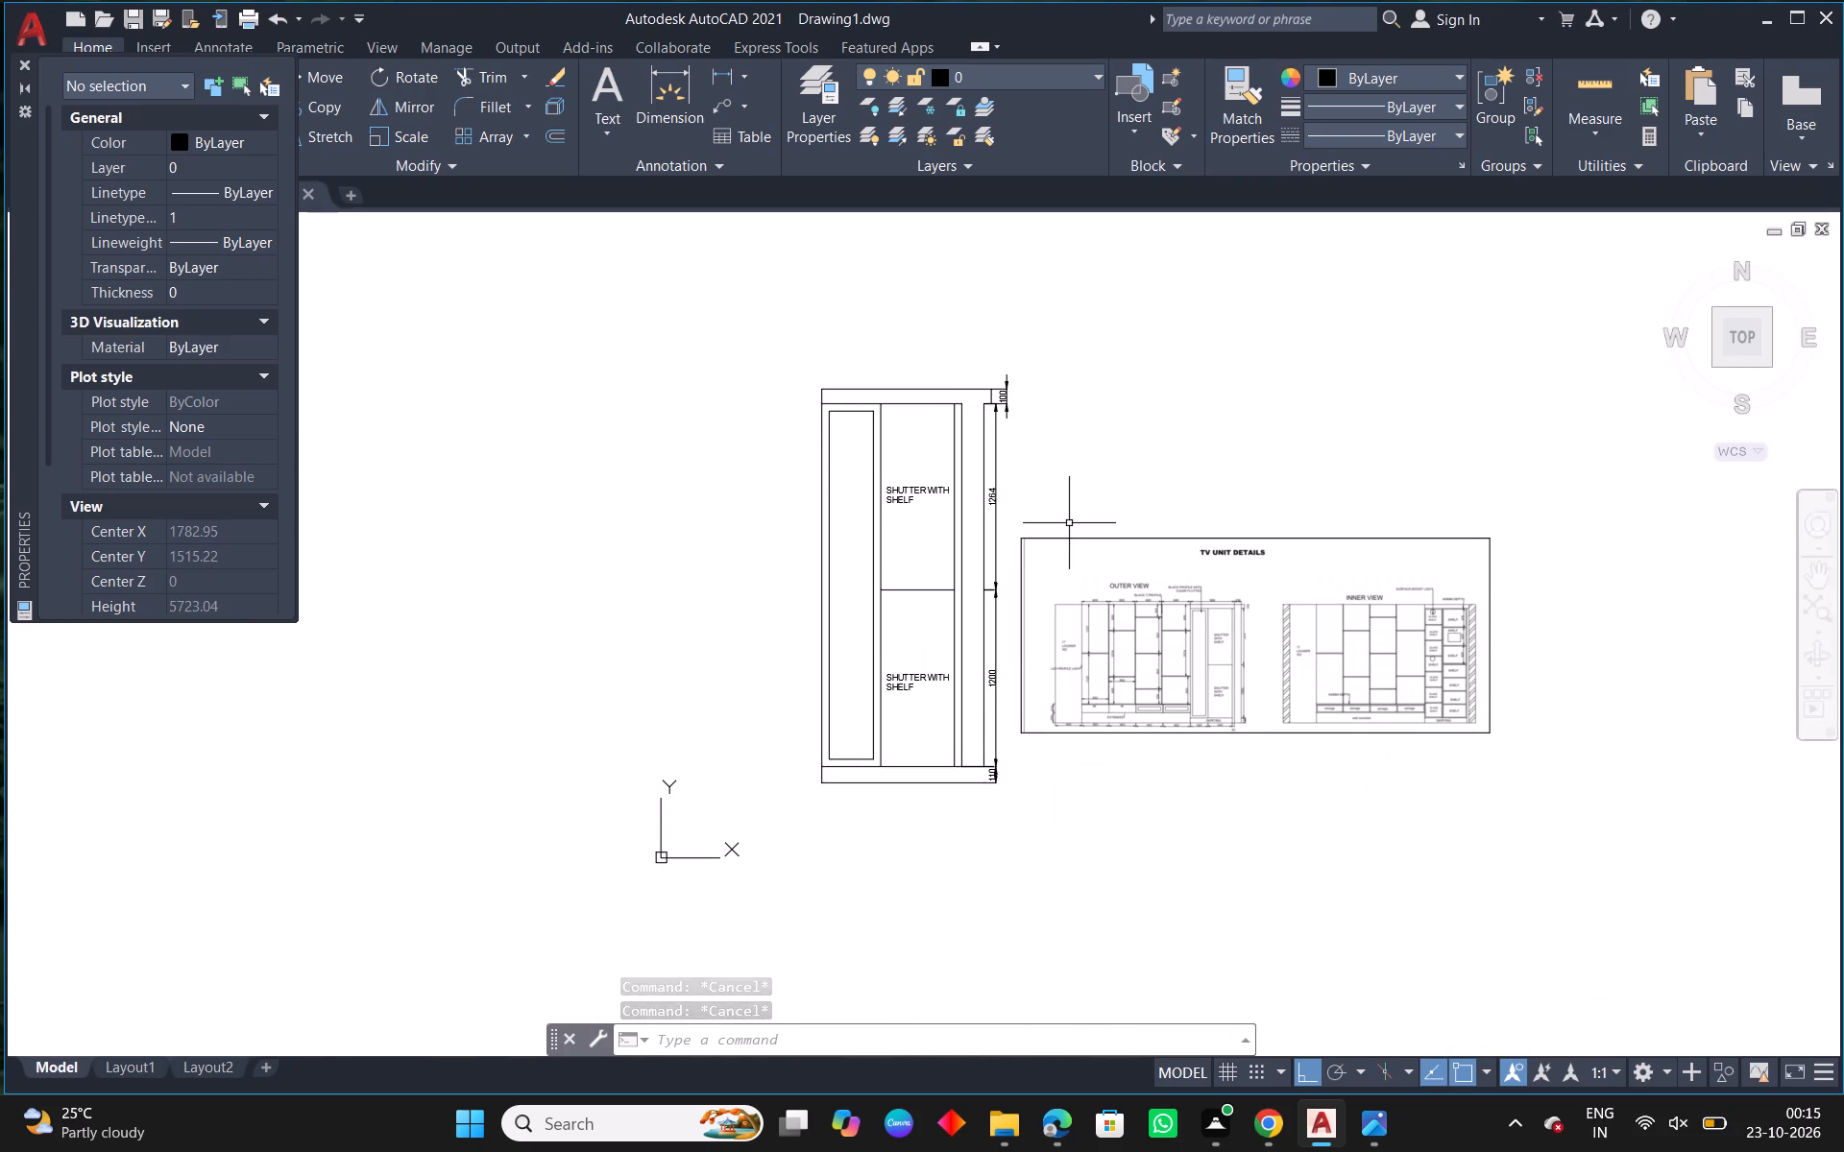
key(Escape)
scroll(1330, 724, up, 2)
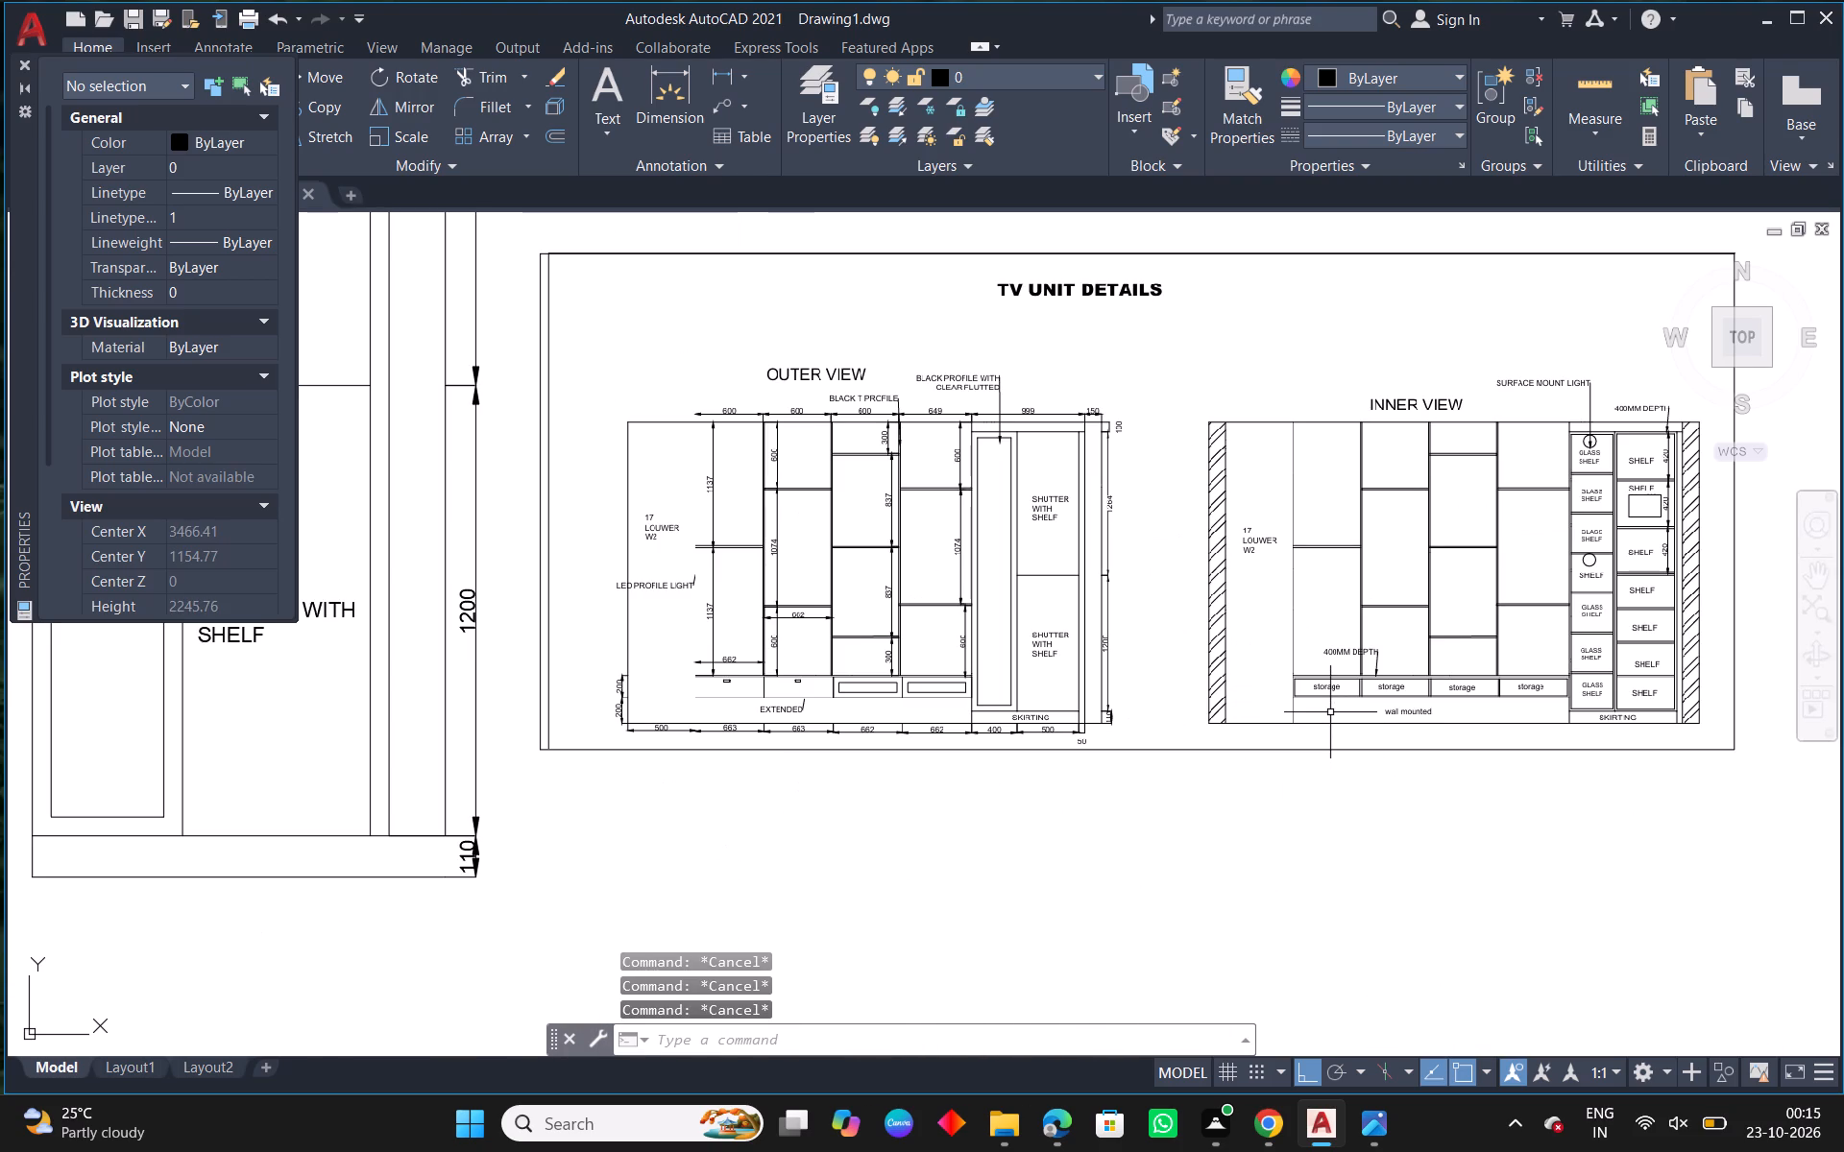
scroll(1330, 710, down, 1)
Copy the lower shutter's SHUTTER WITH SHELF label straight down about 912 units, placing it below the skirting.
middle_drag(839, 787, 1128, 670)
middle_drag(1030, 635, 953, 616)
scroll(978, 601, up, 1)
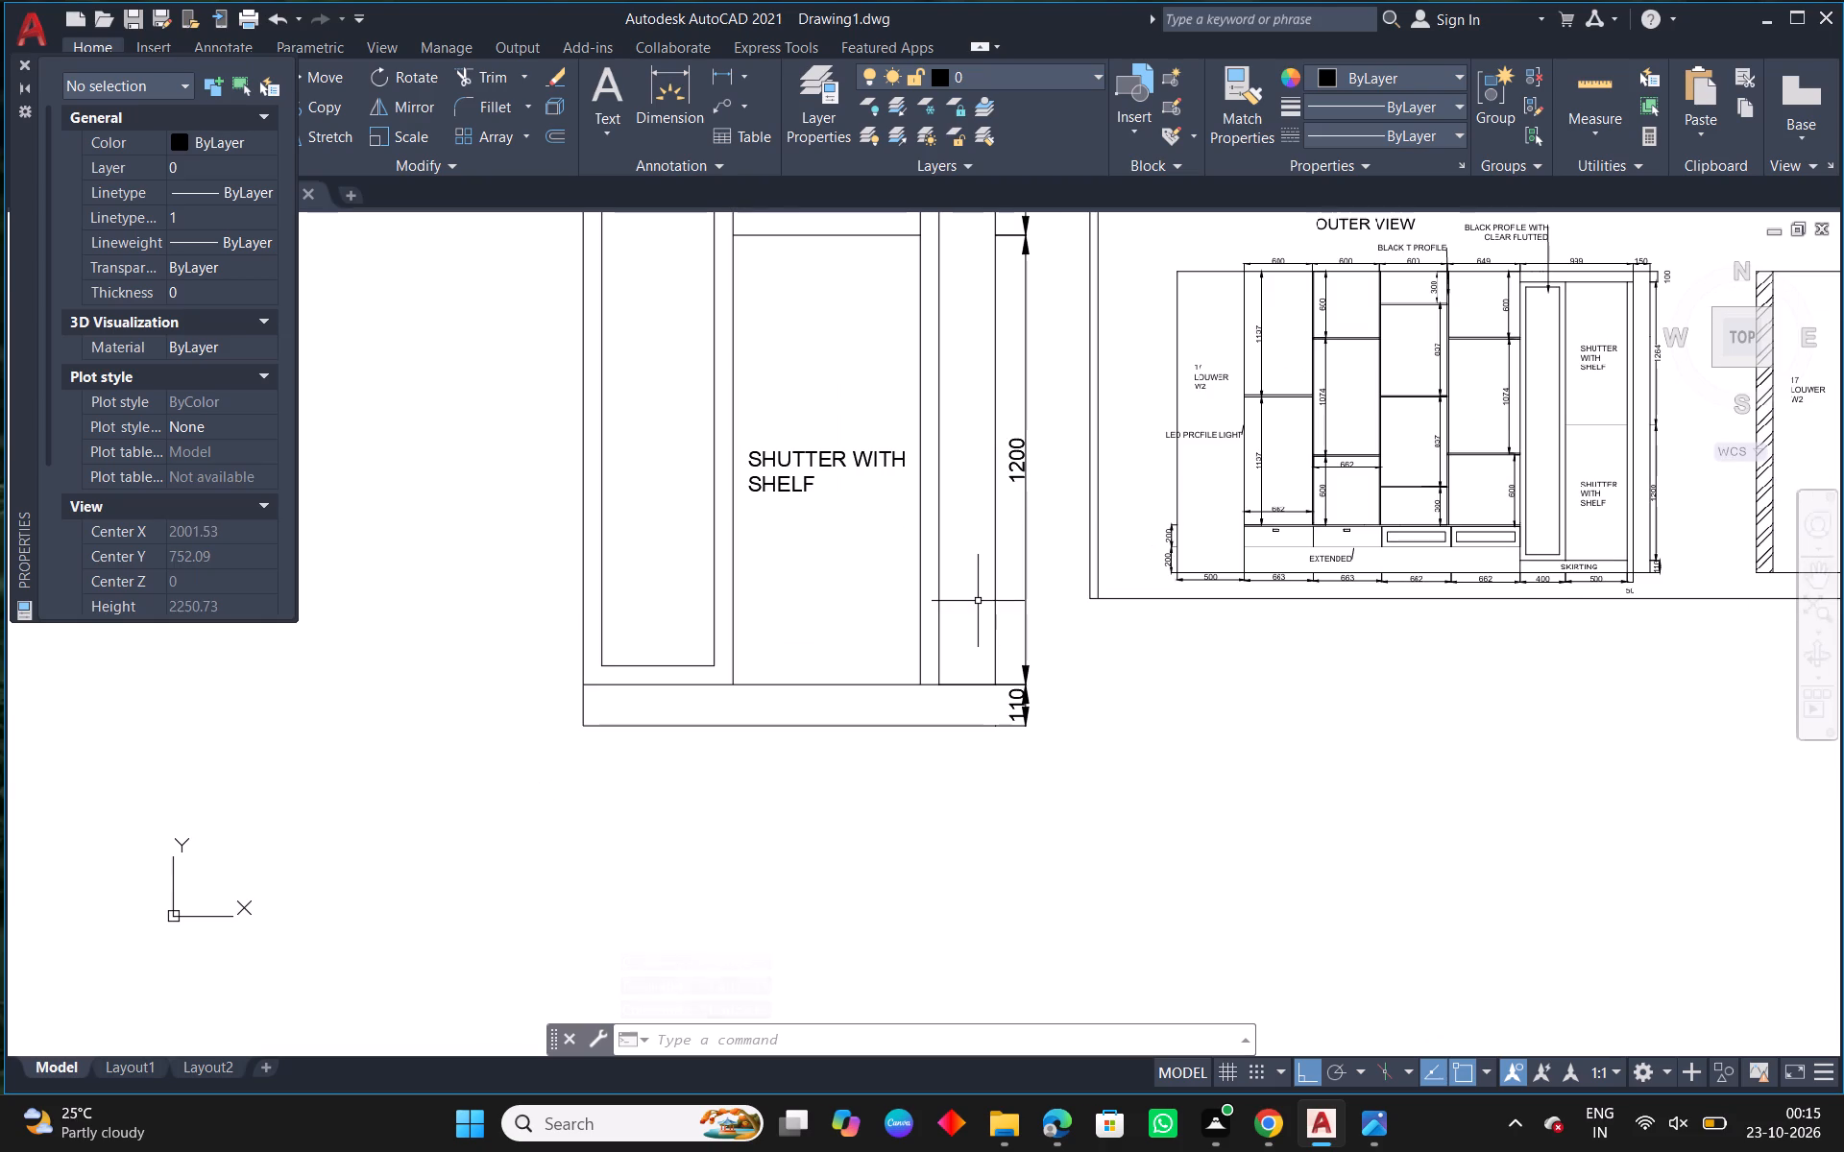
click(764, 451)
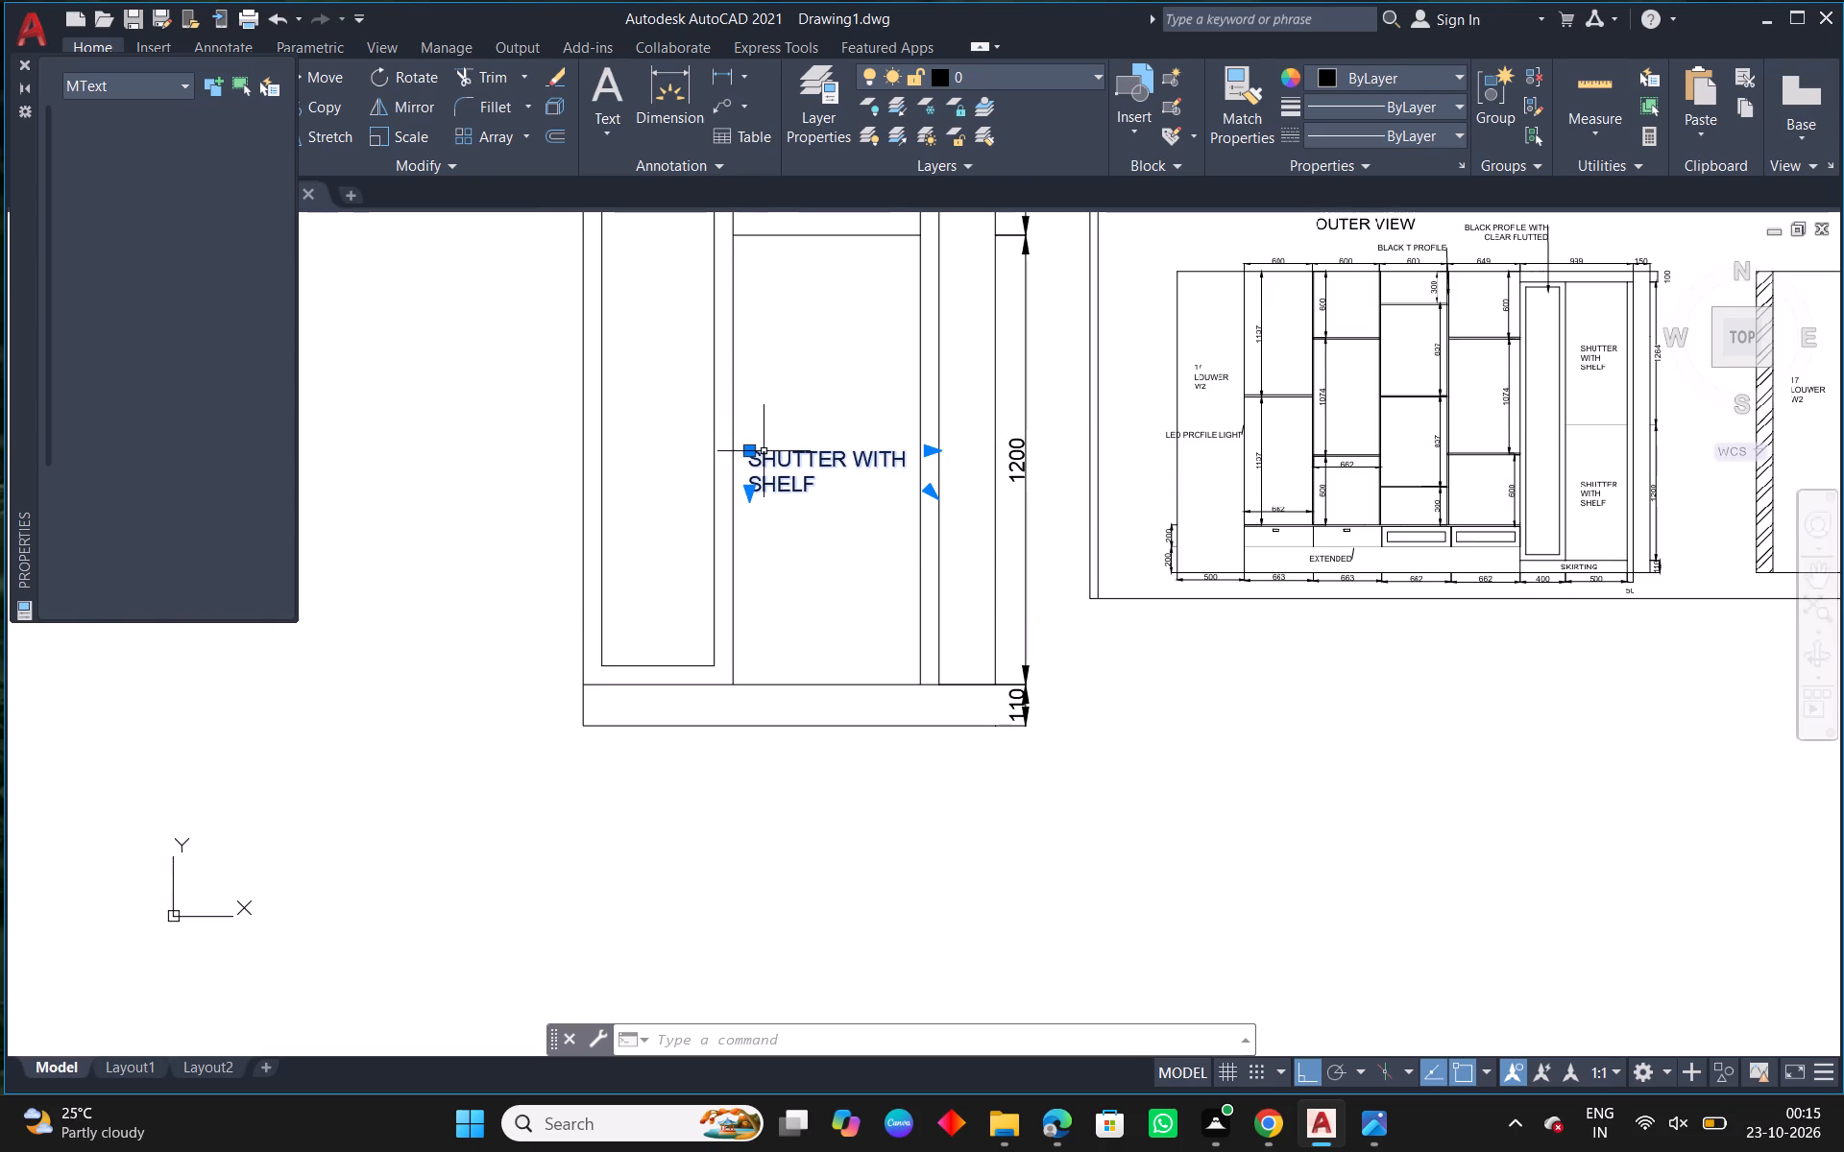
key(c)
text(O)
key(space)
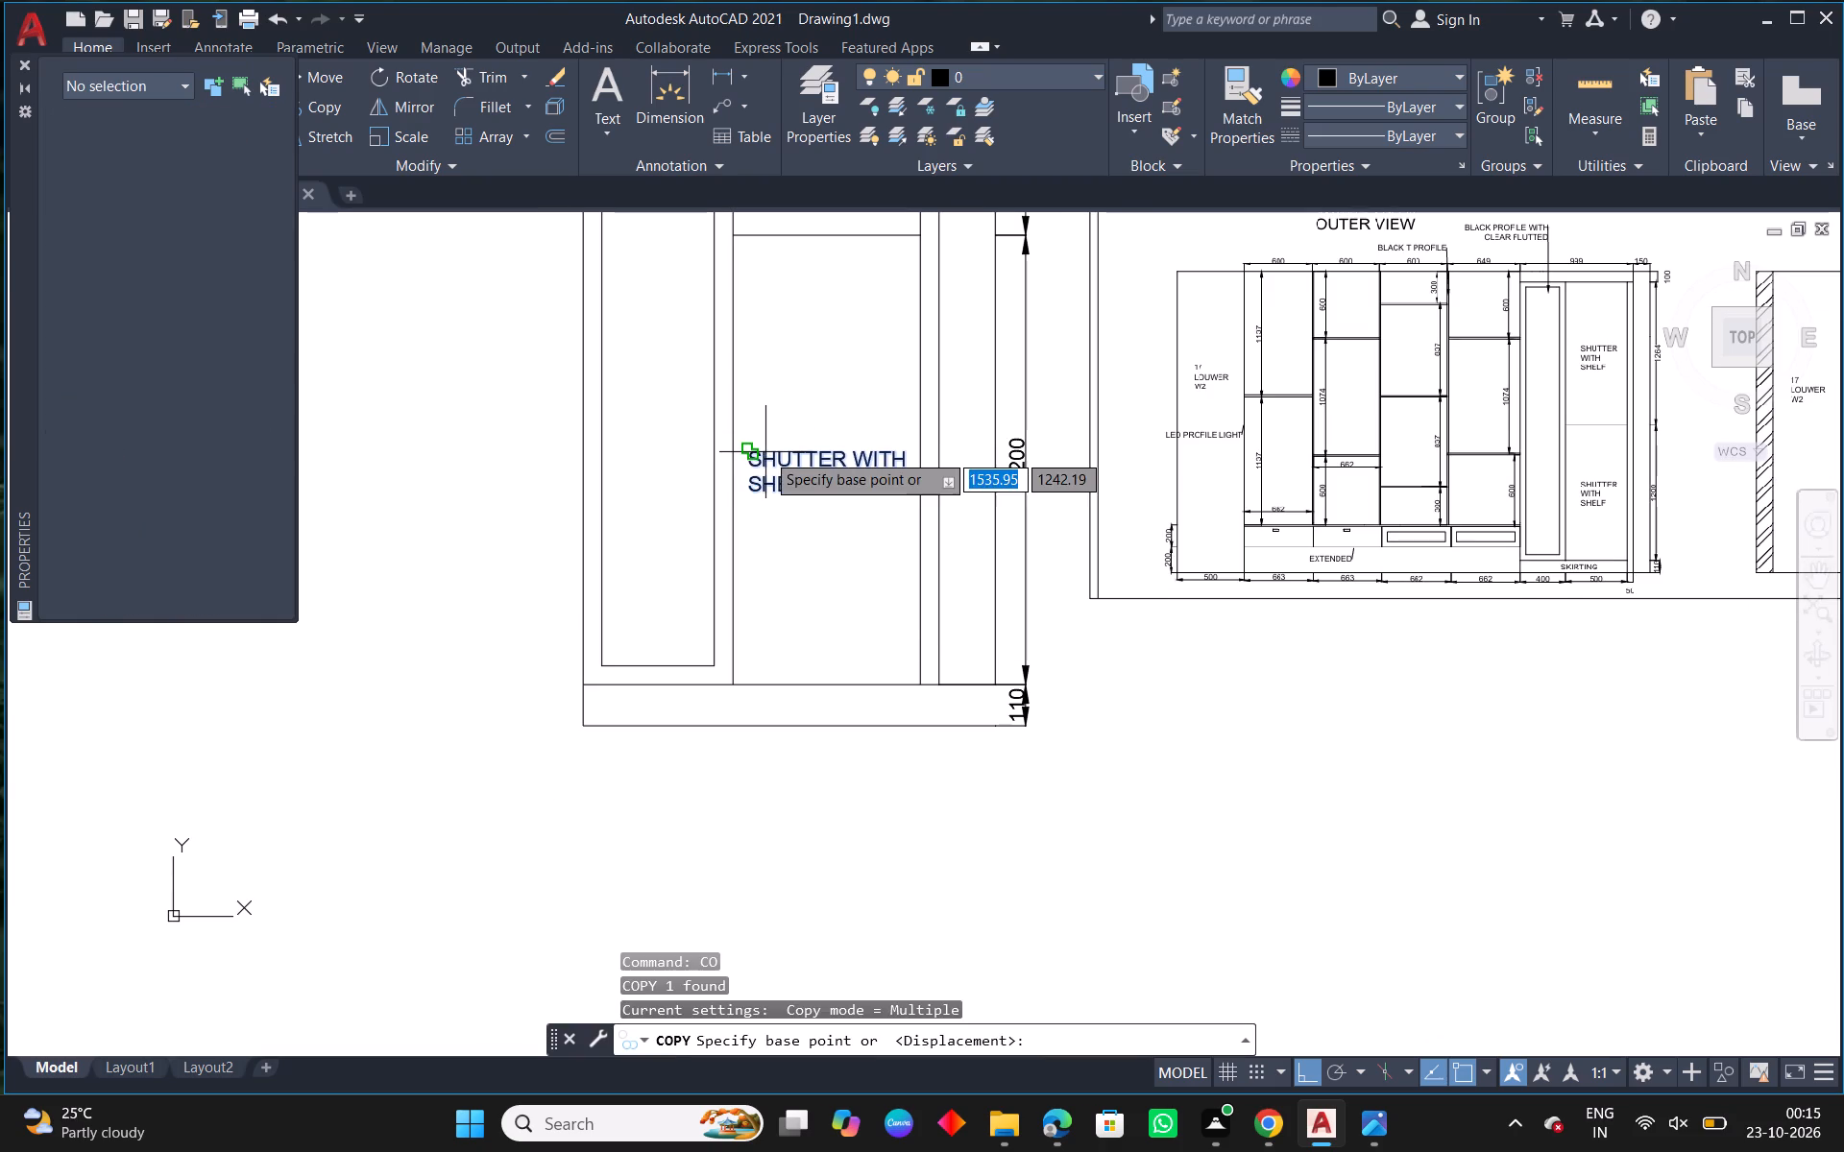
click(765, 452)
click(932, 794)
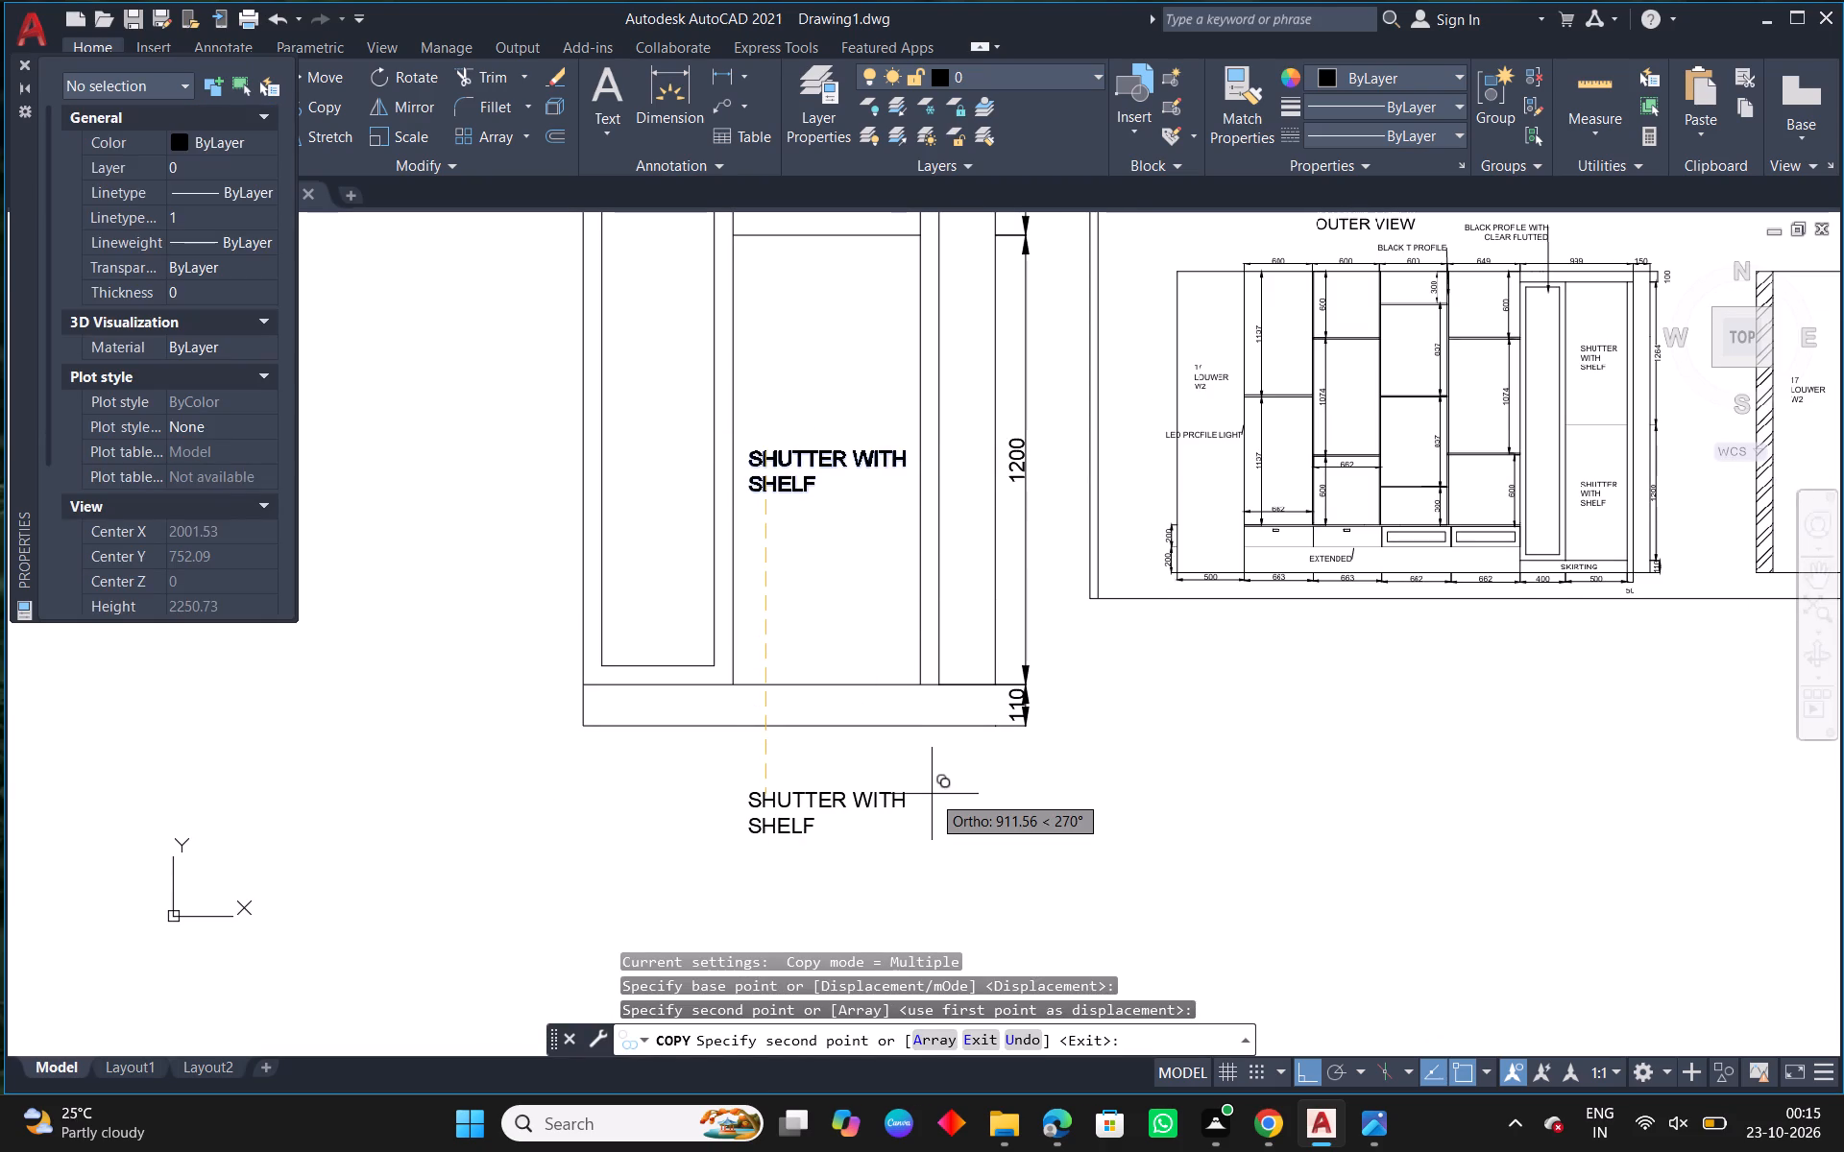
text(ED)
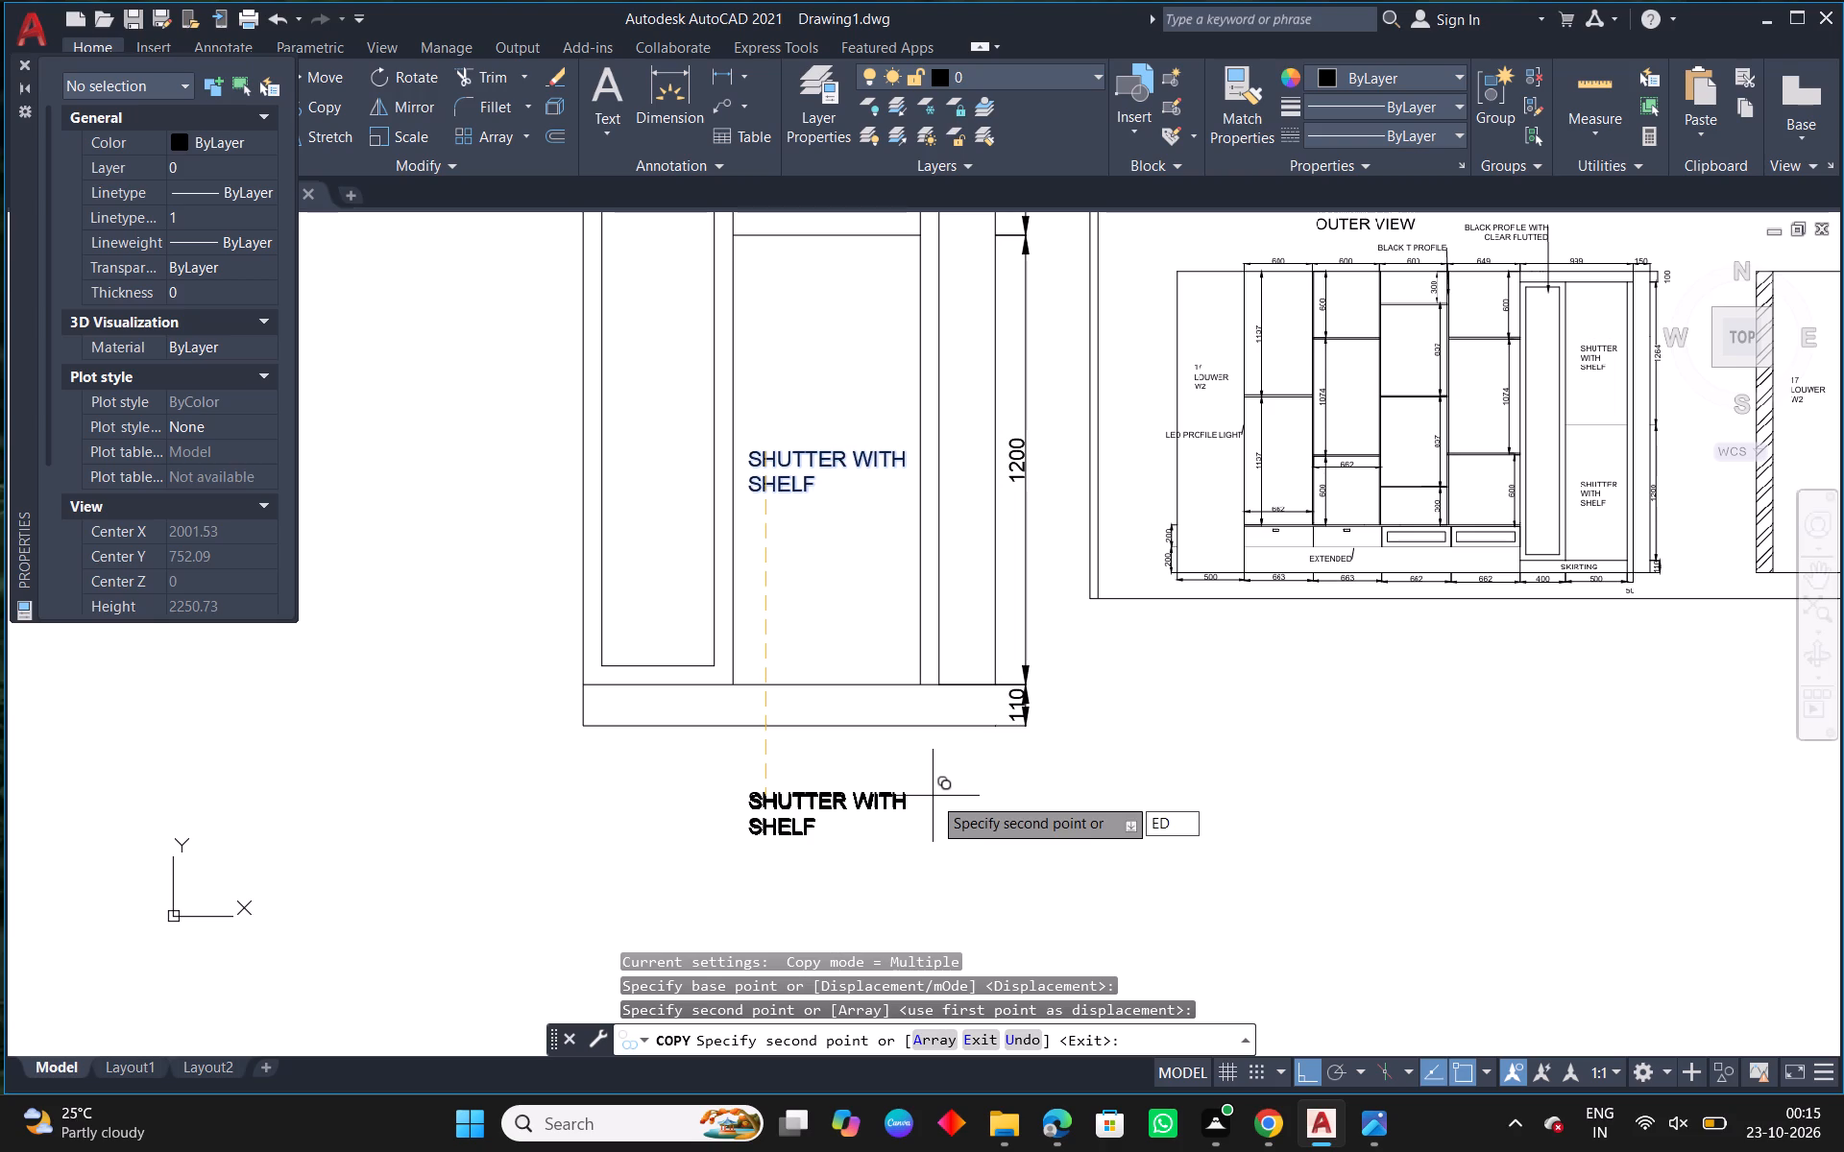
click(933, 796)
key(Escape)
key(e)
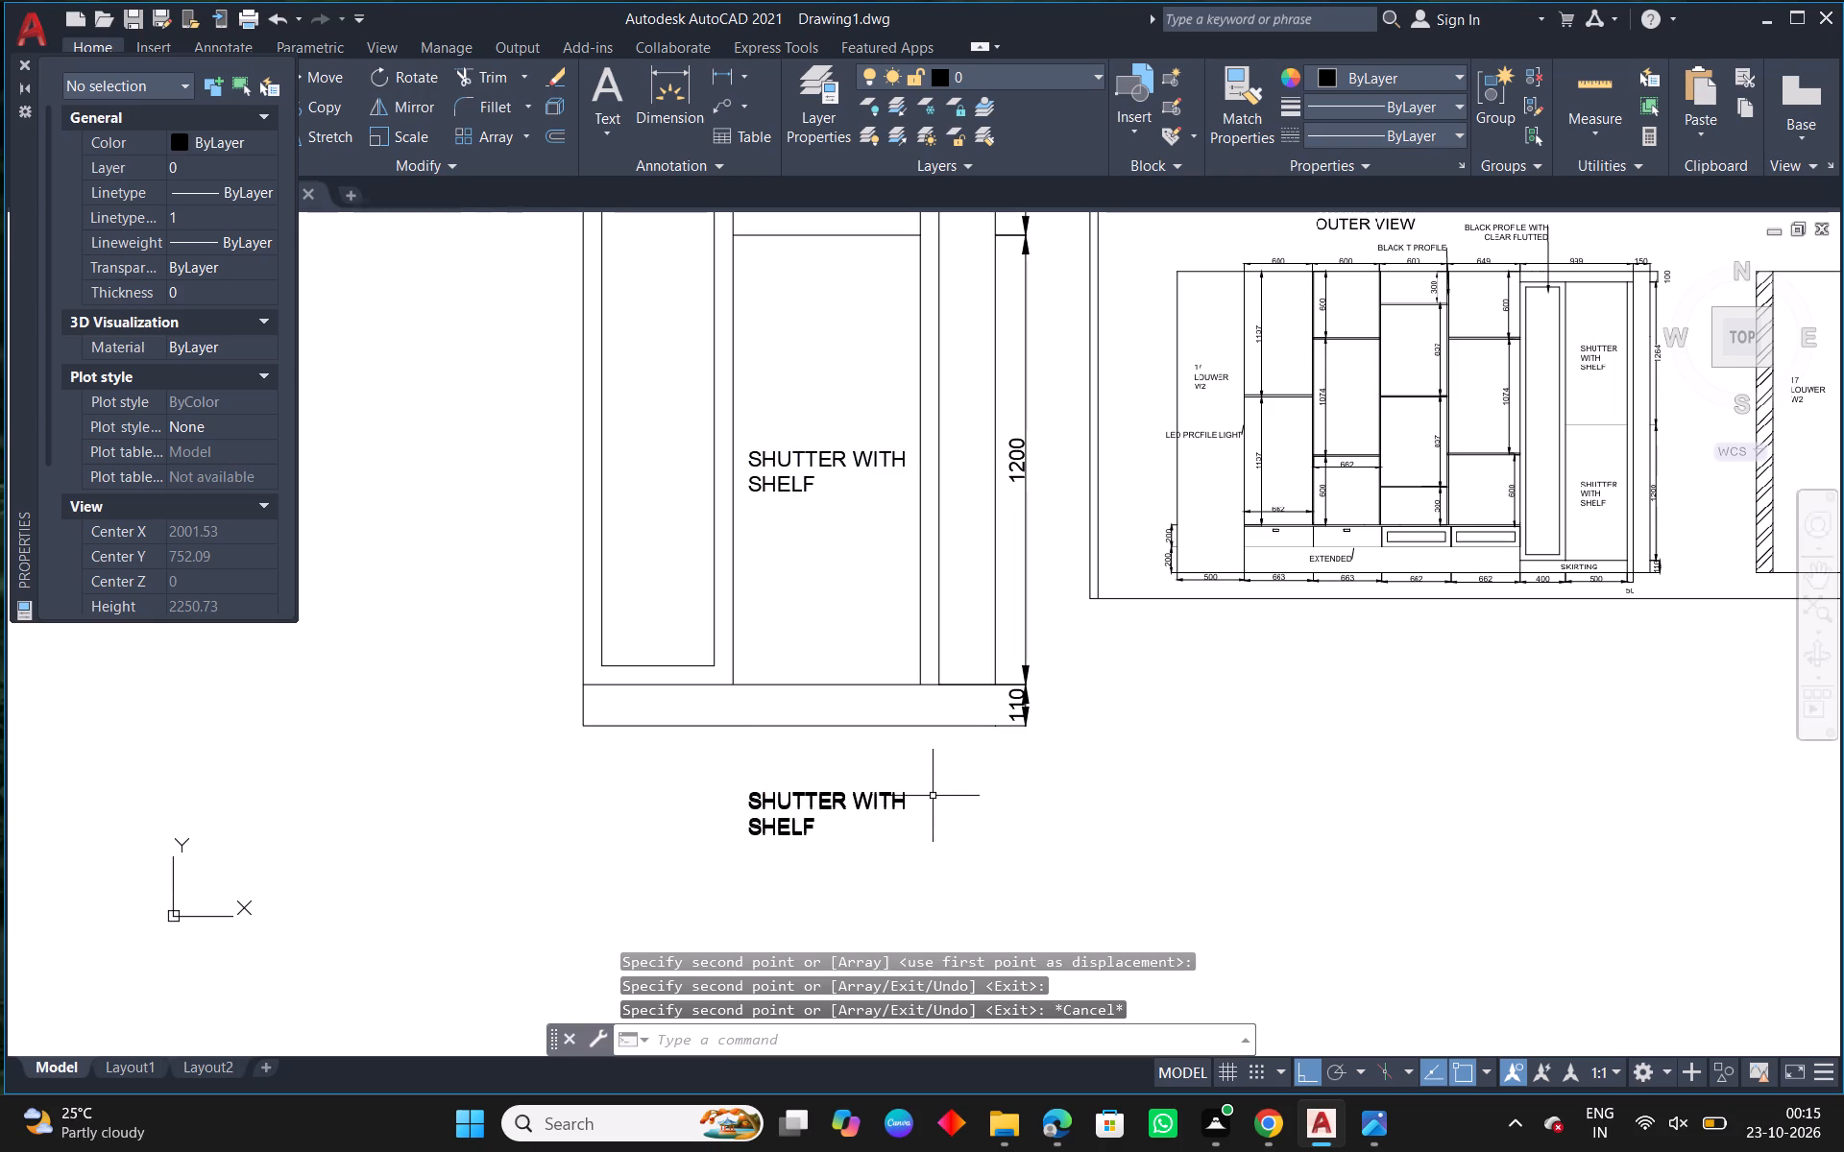
key(Escape)
Delete the duplicate SHUTTER WITH SHELF label overlapping the copy below the skirting.
scroll(849, 844, up, 2)
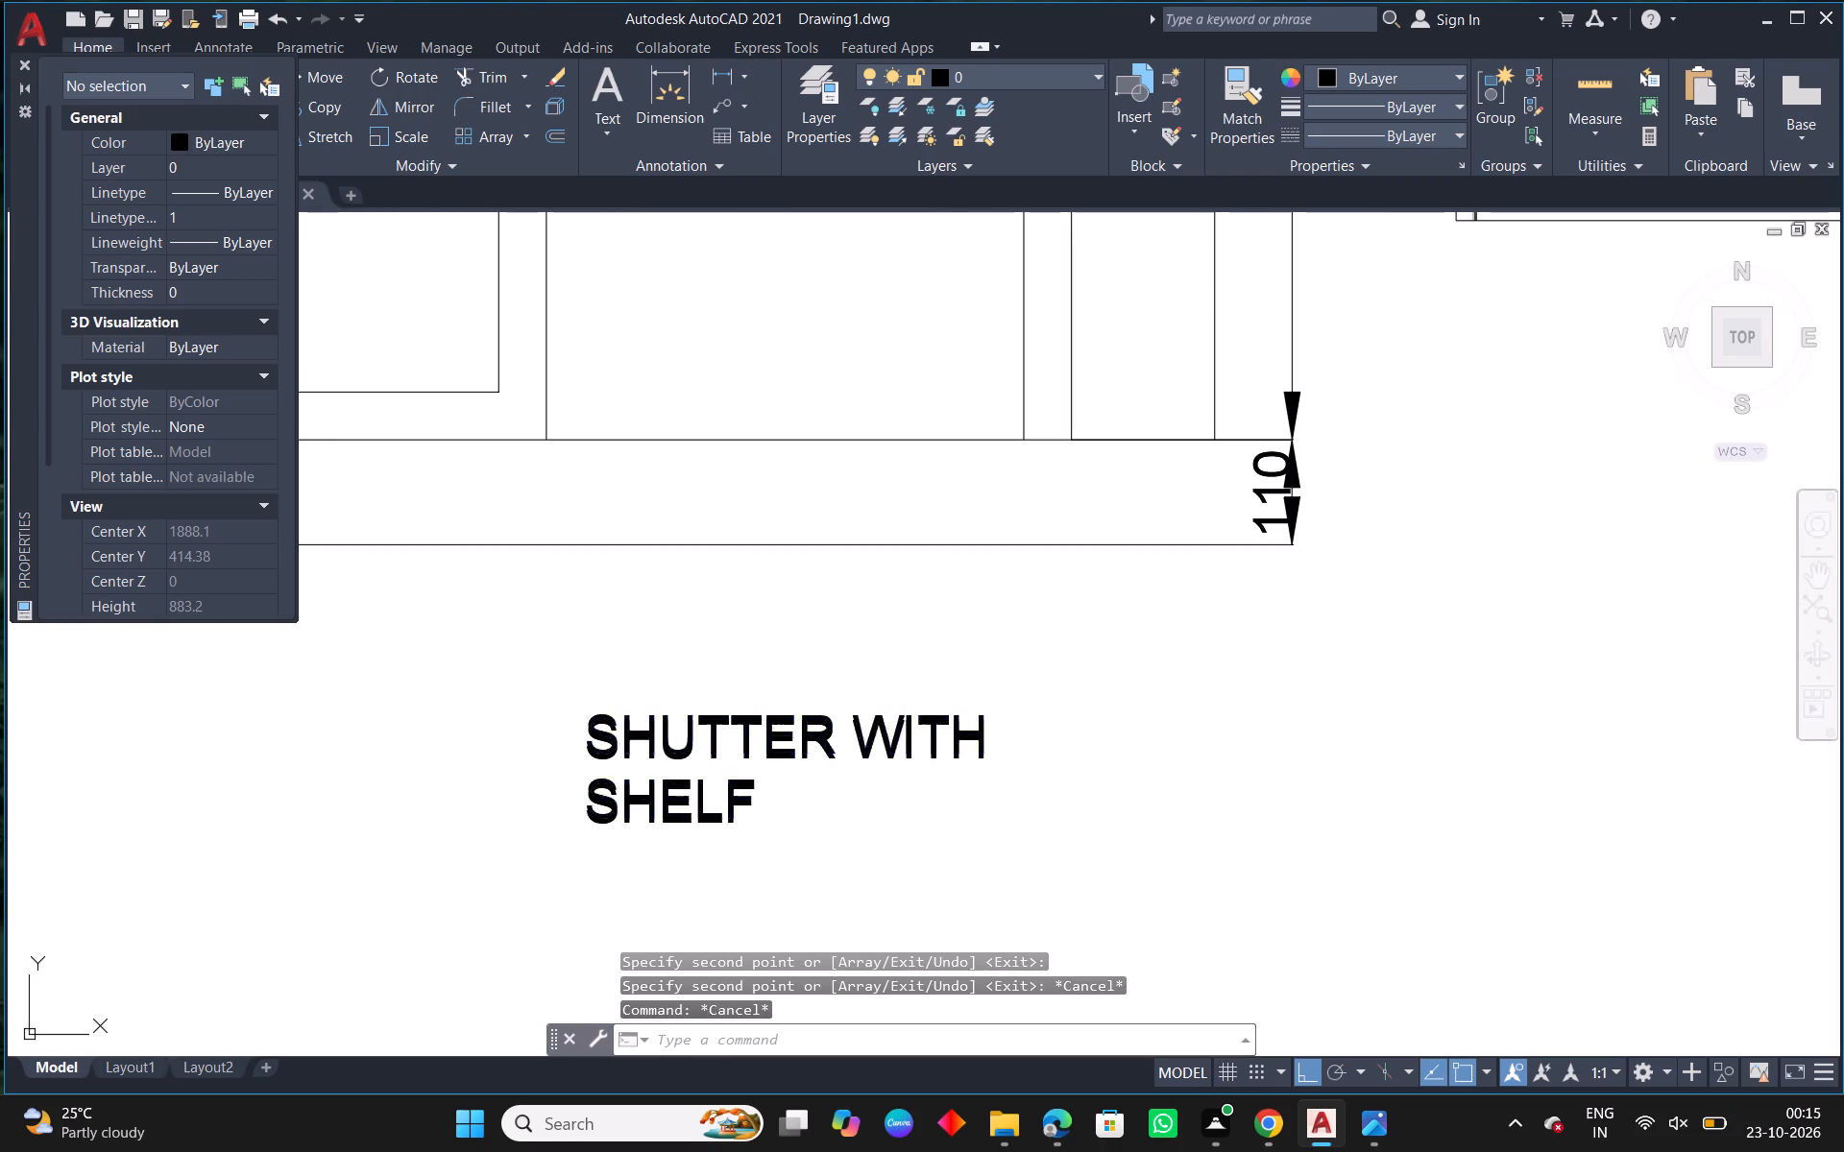
click(689, 793)
key(Delete)
middle_drag(773, 816, 1007, 700)
scroll(1003, 688, down, 2)
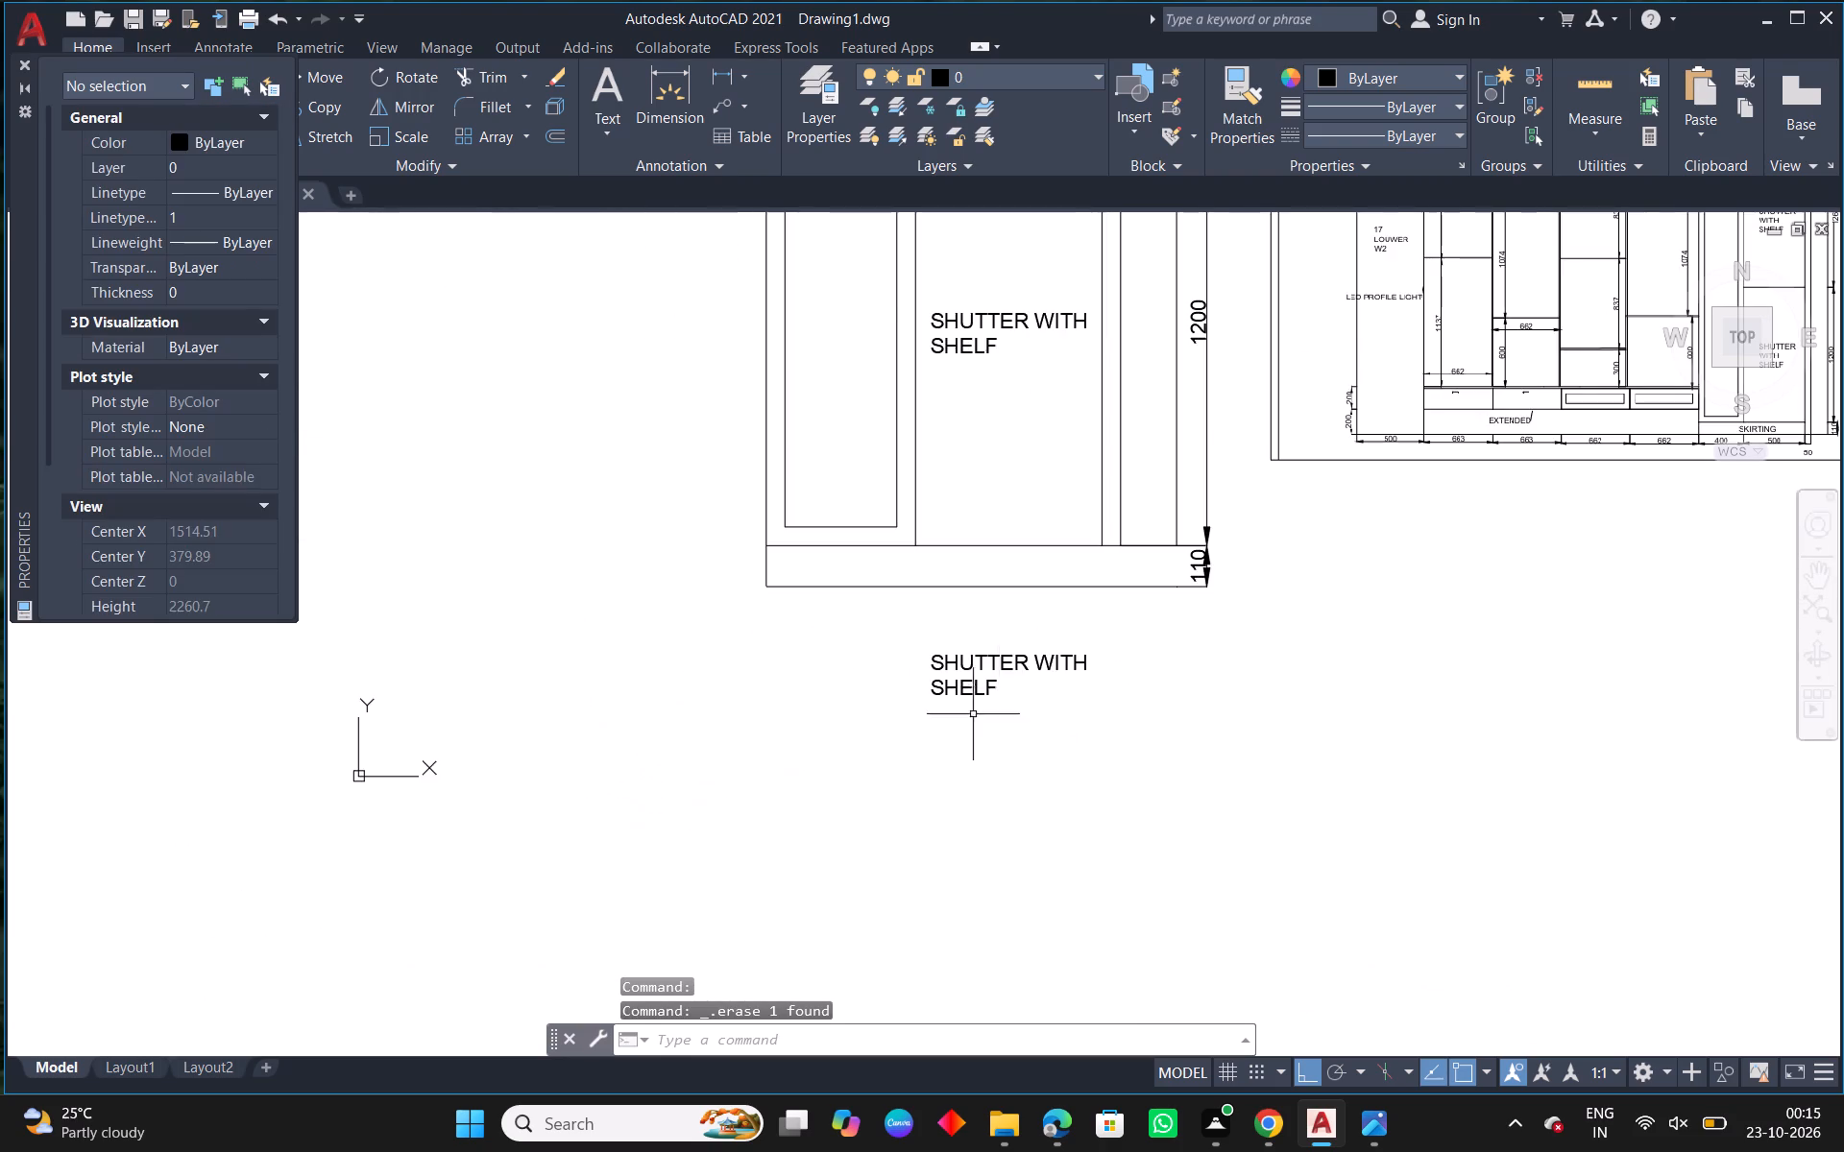
Change the text of the copied label below the skirting to SKIRTING.
middle_drag(1055, 744, 906, 778)
scroll(906, 778, down, 1)
text(ED)
key(space)
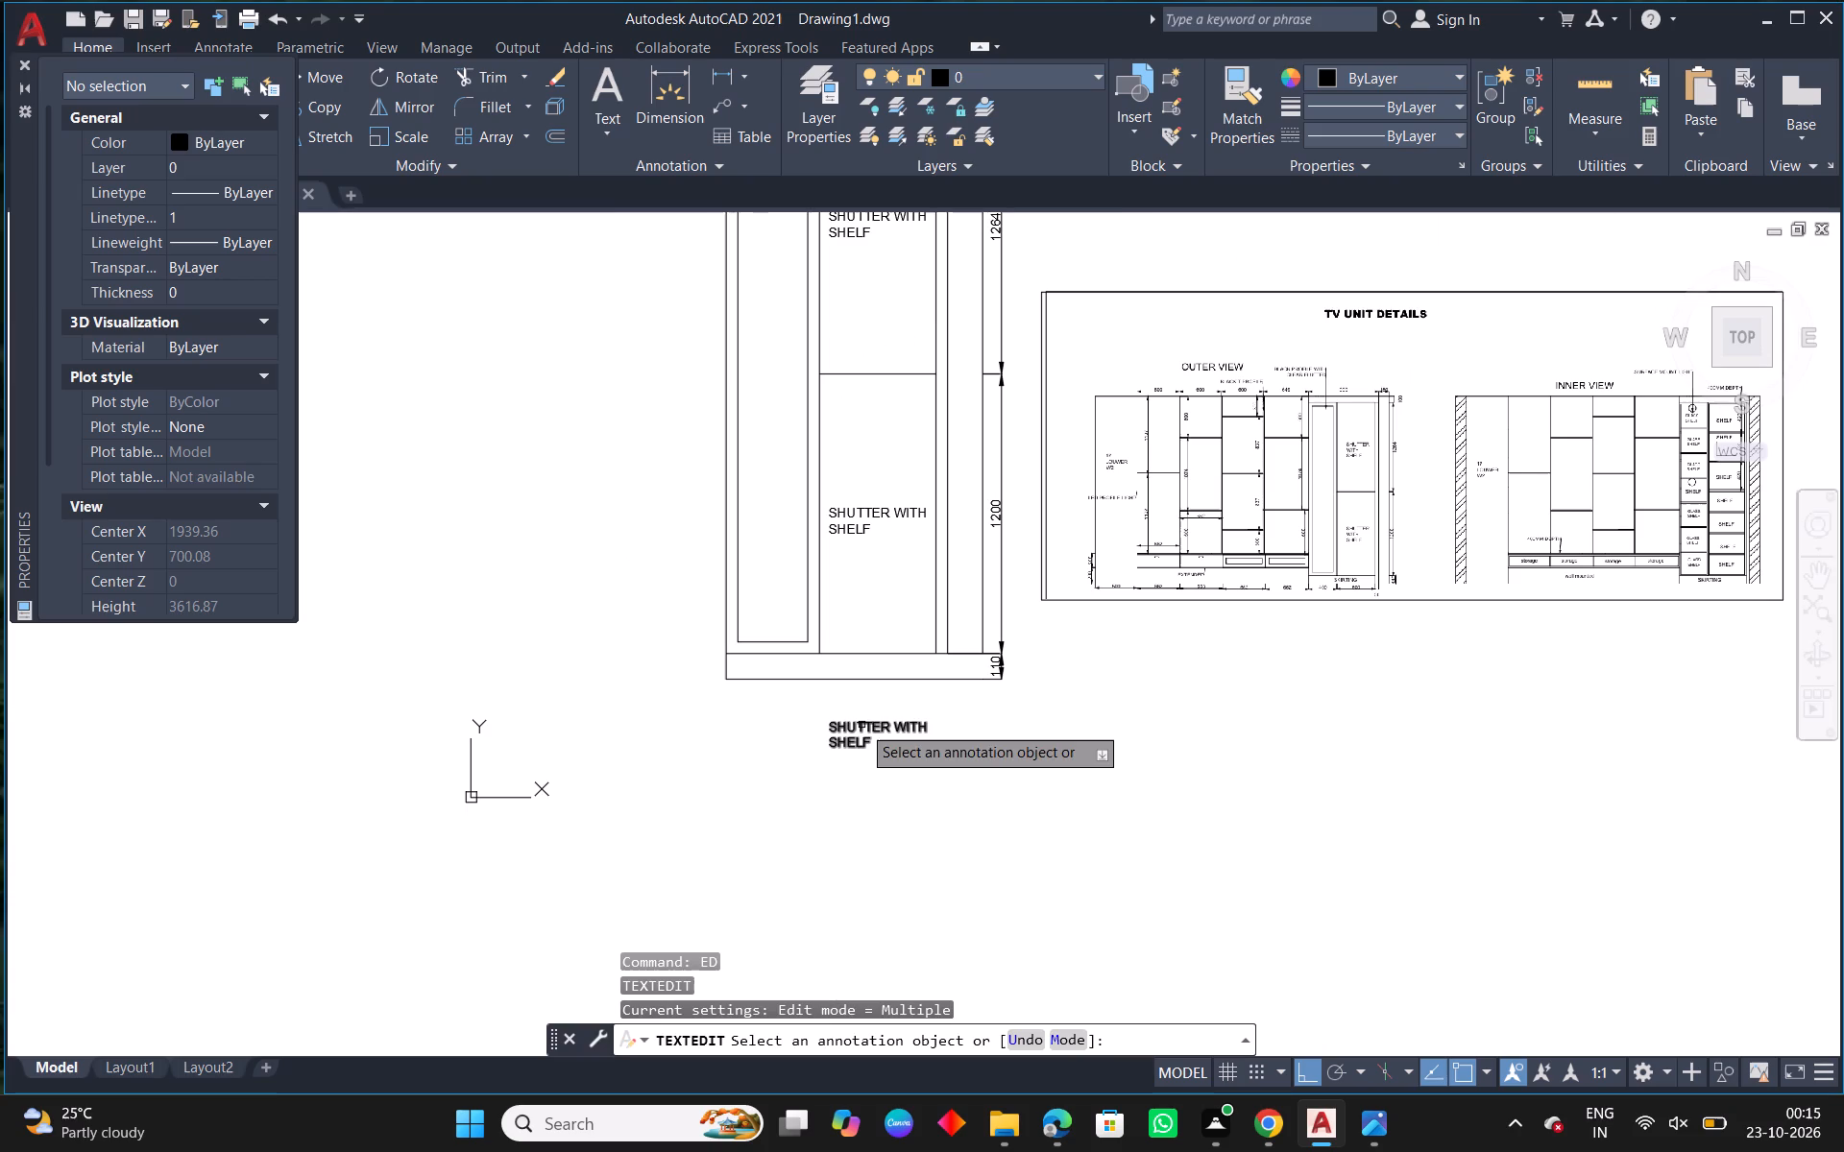
click(861, 725)
drag(887, 745, 833, 728)
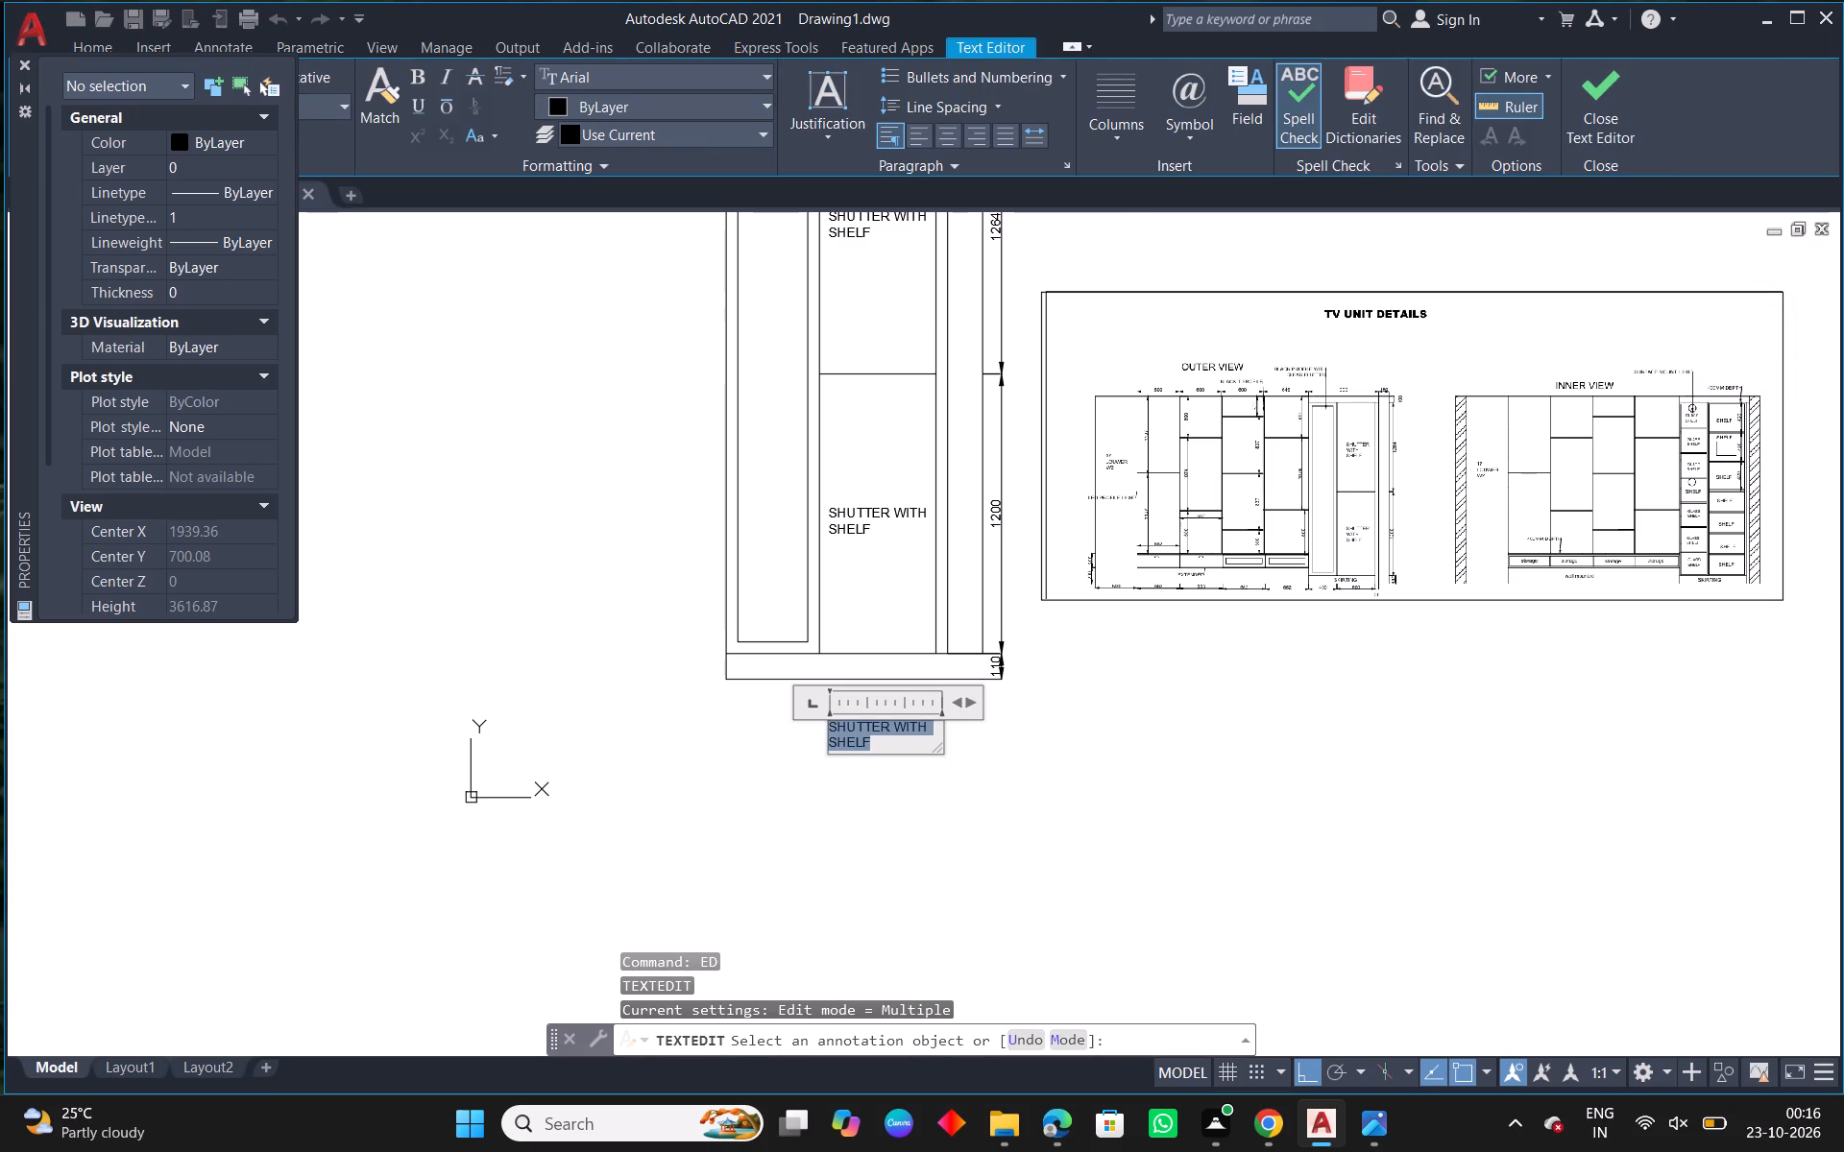
drag(833, 728, 825, 728)
key(BackSpace)
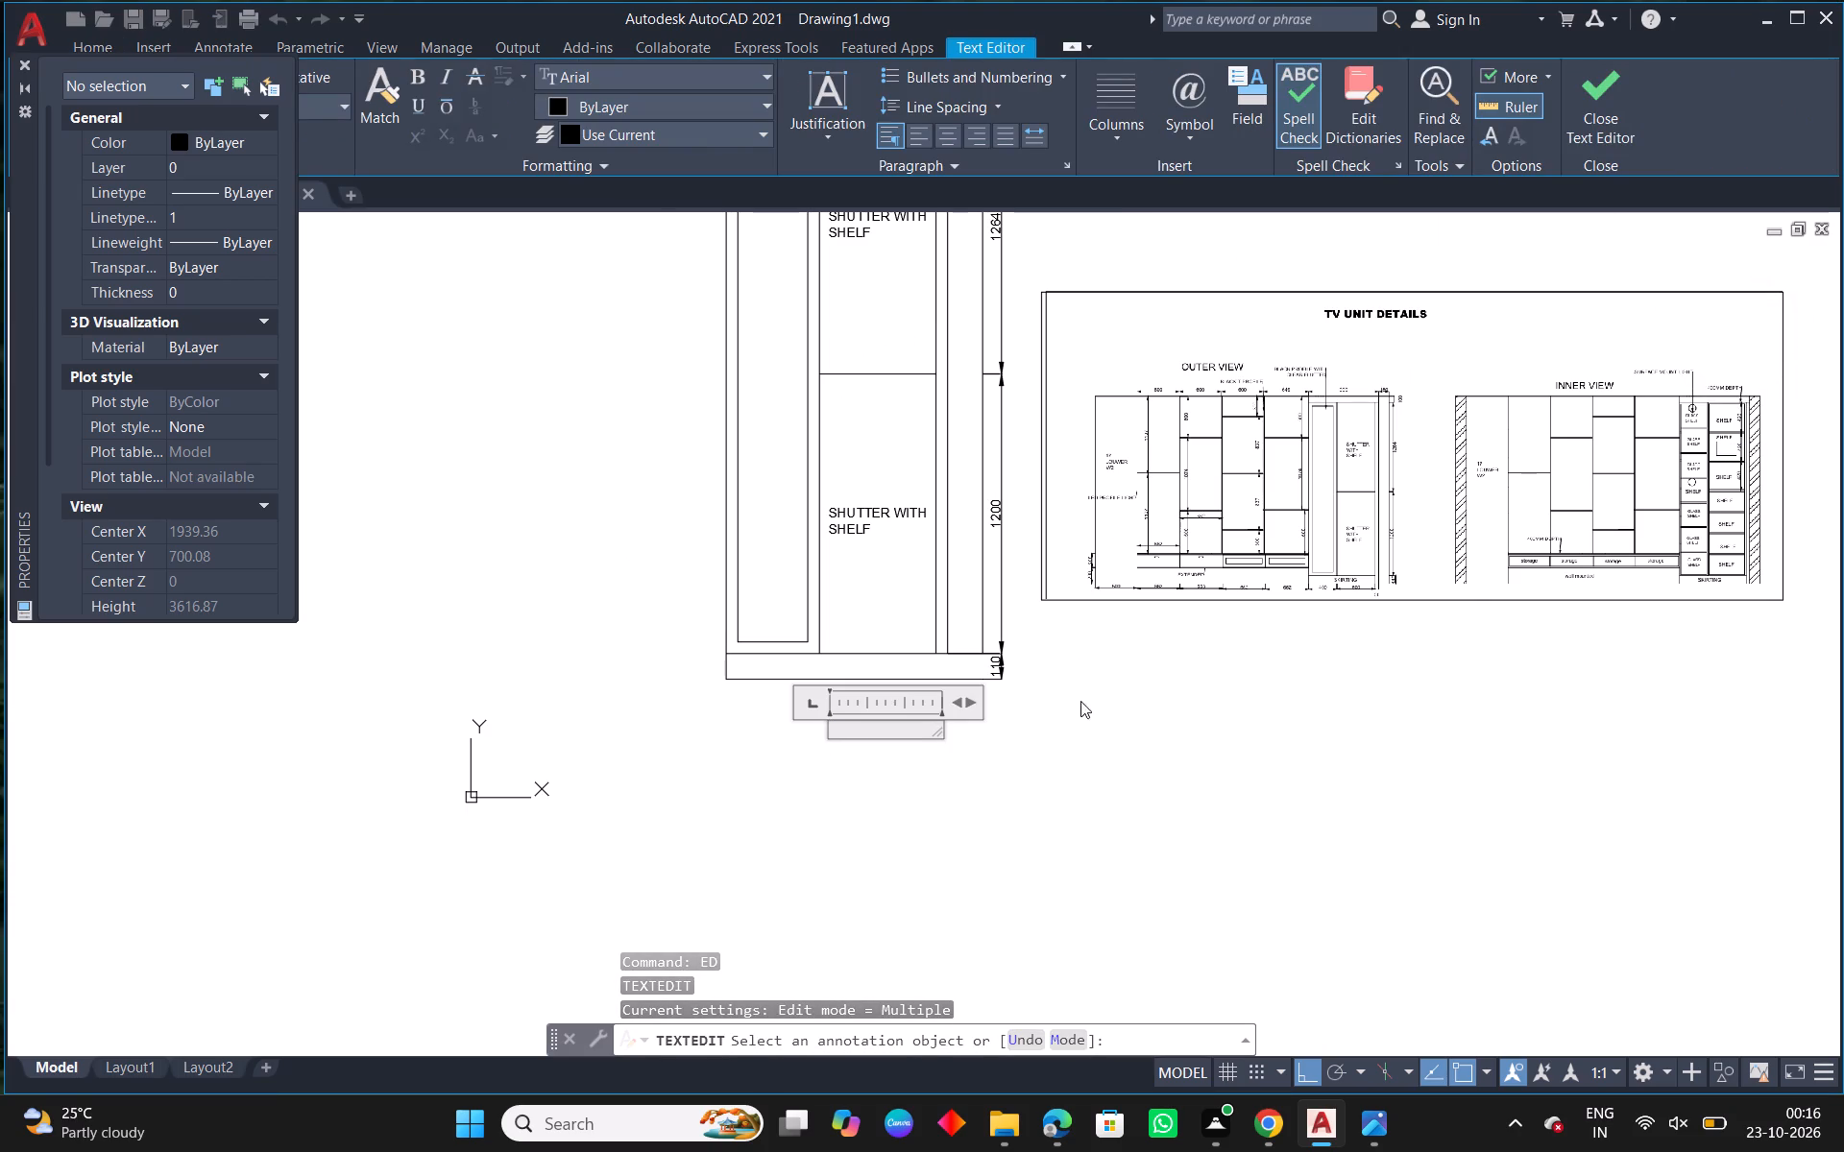
scroll(1362, 543, up, 3)
scroll(1135, 603, down, 3)
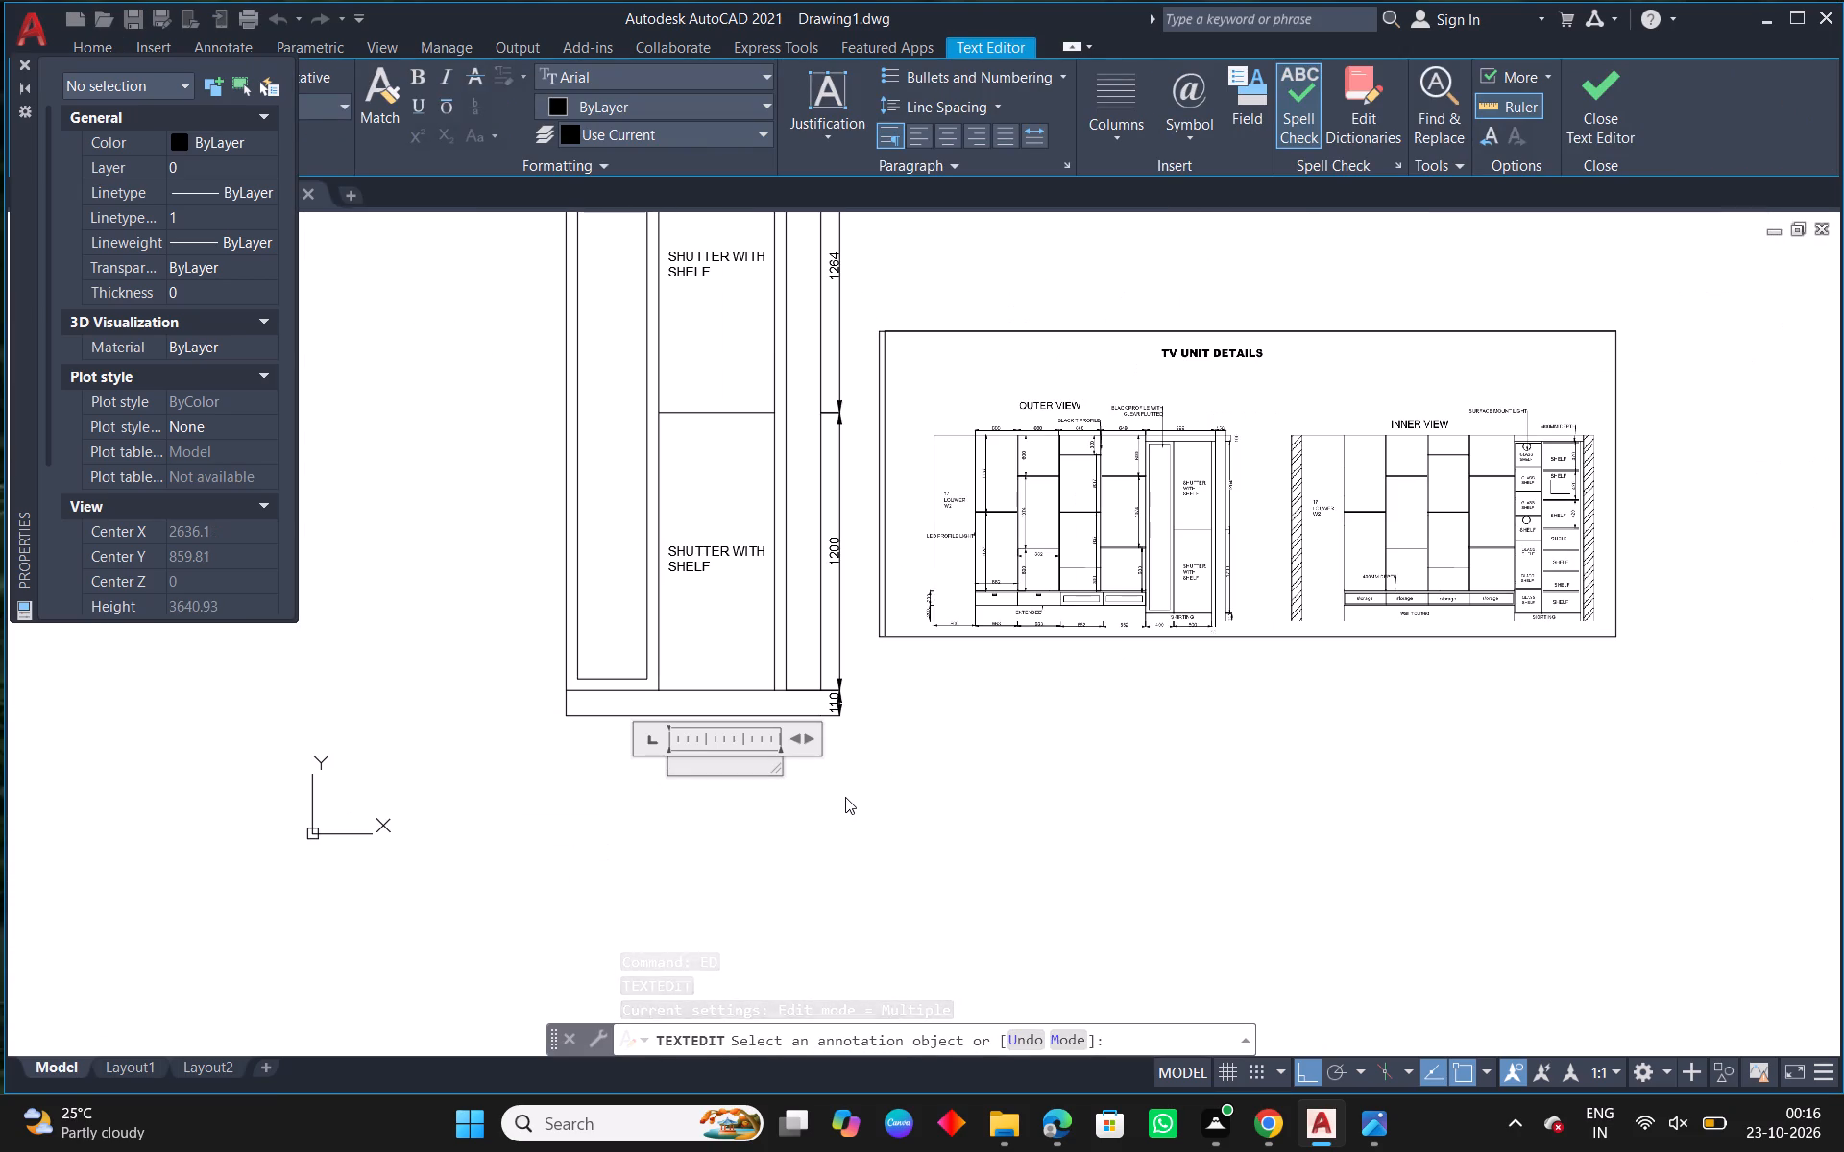
text(SKIRTING)
click(967, 843)
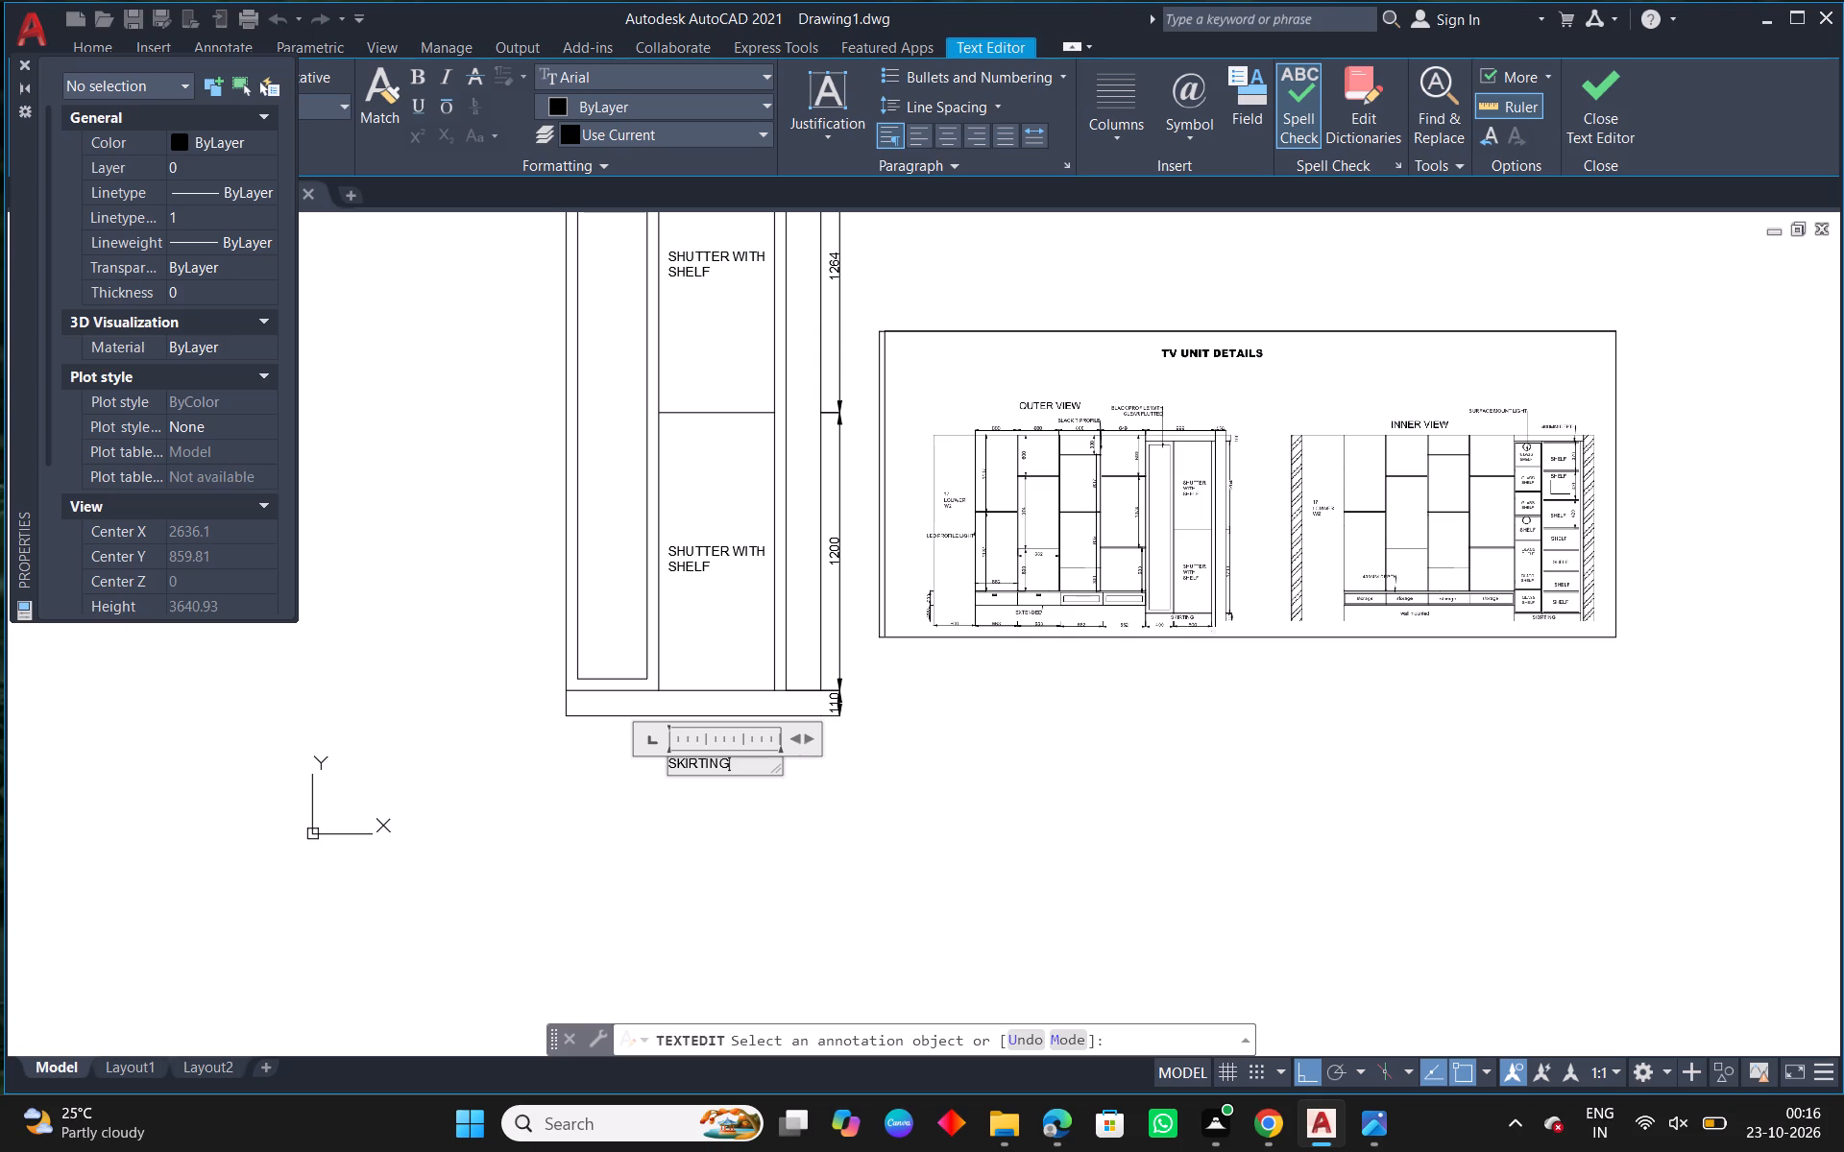
right_click(967, 843)
key(Escape)
key(Escape)
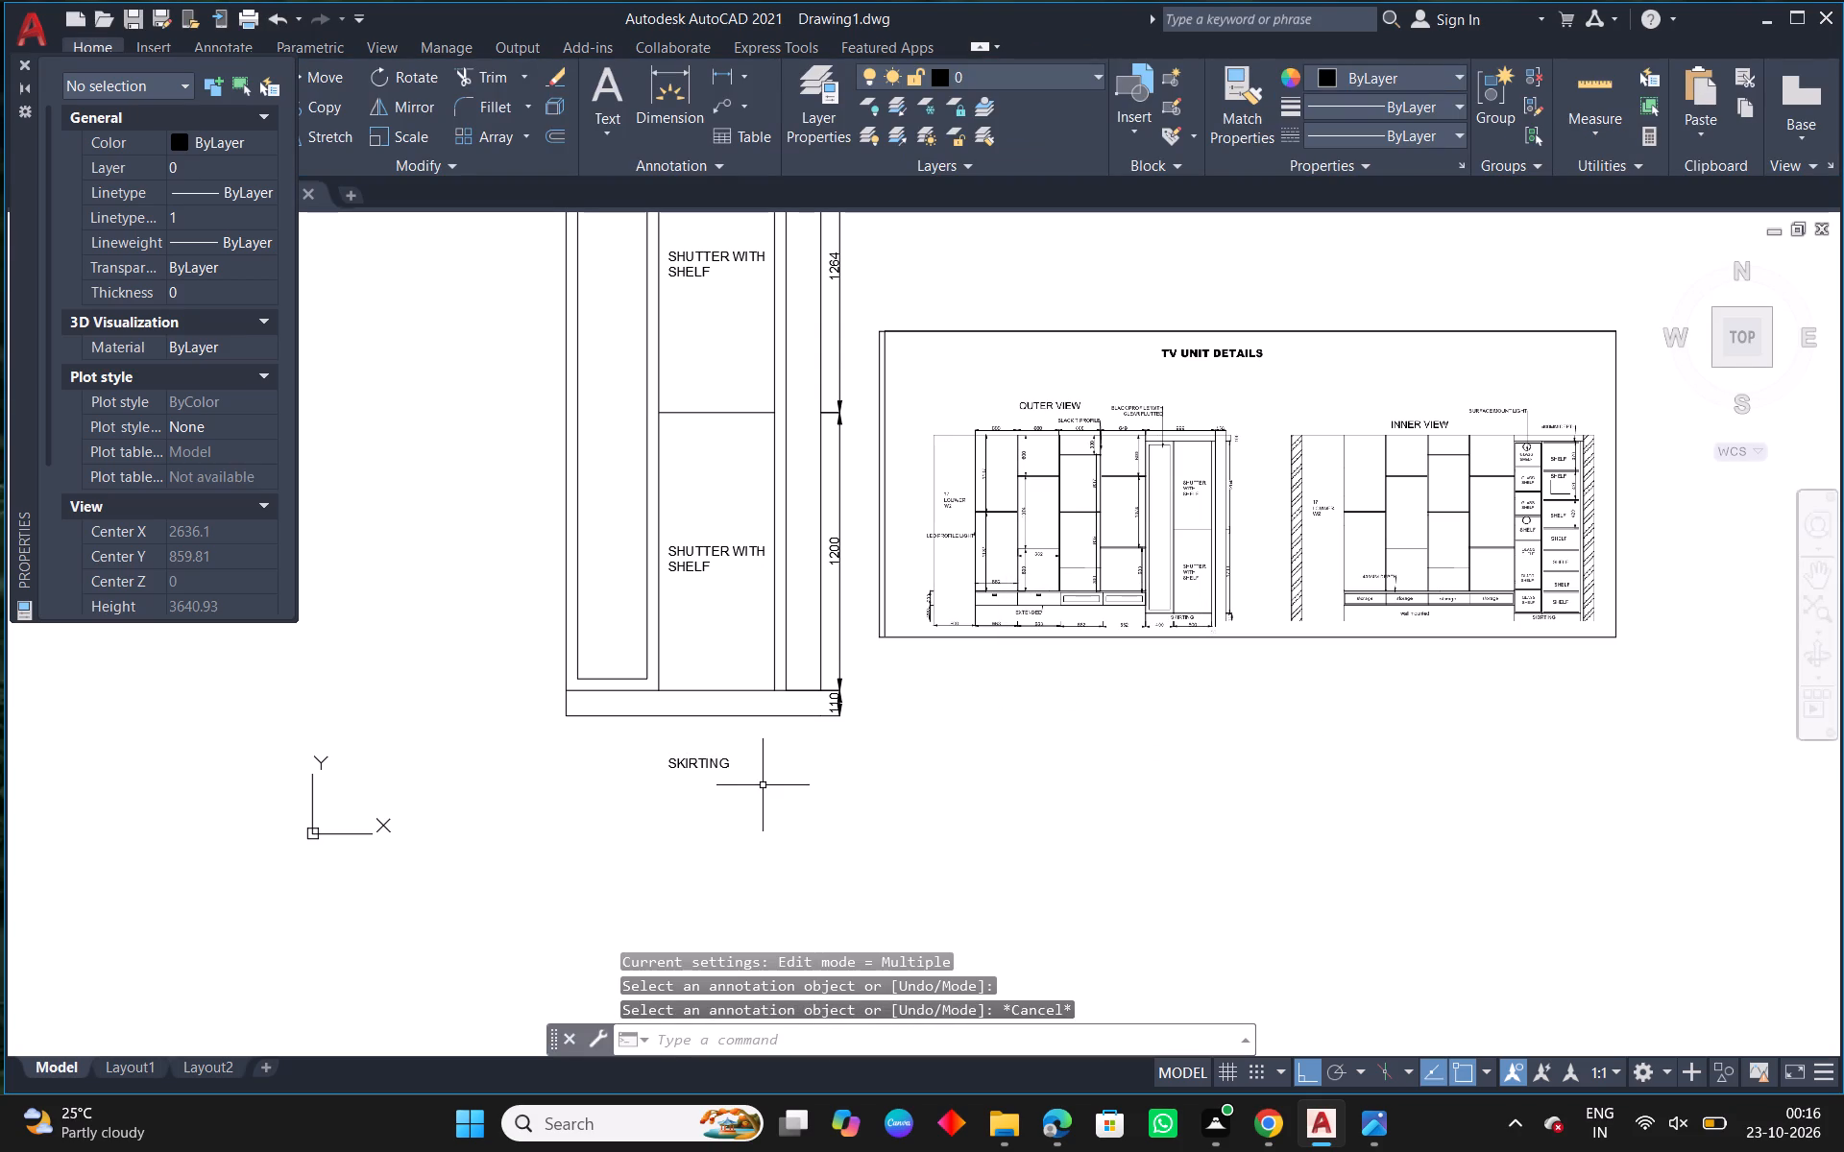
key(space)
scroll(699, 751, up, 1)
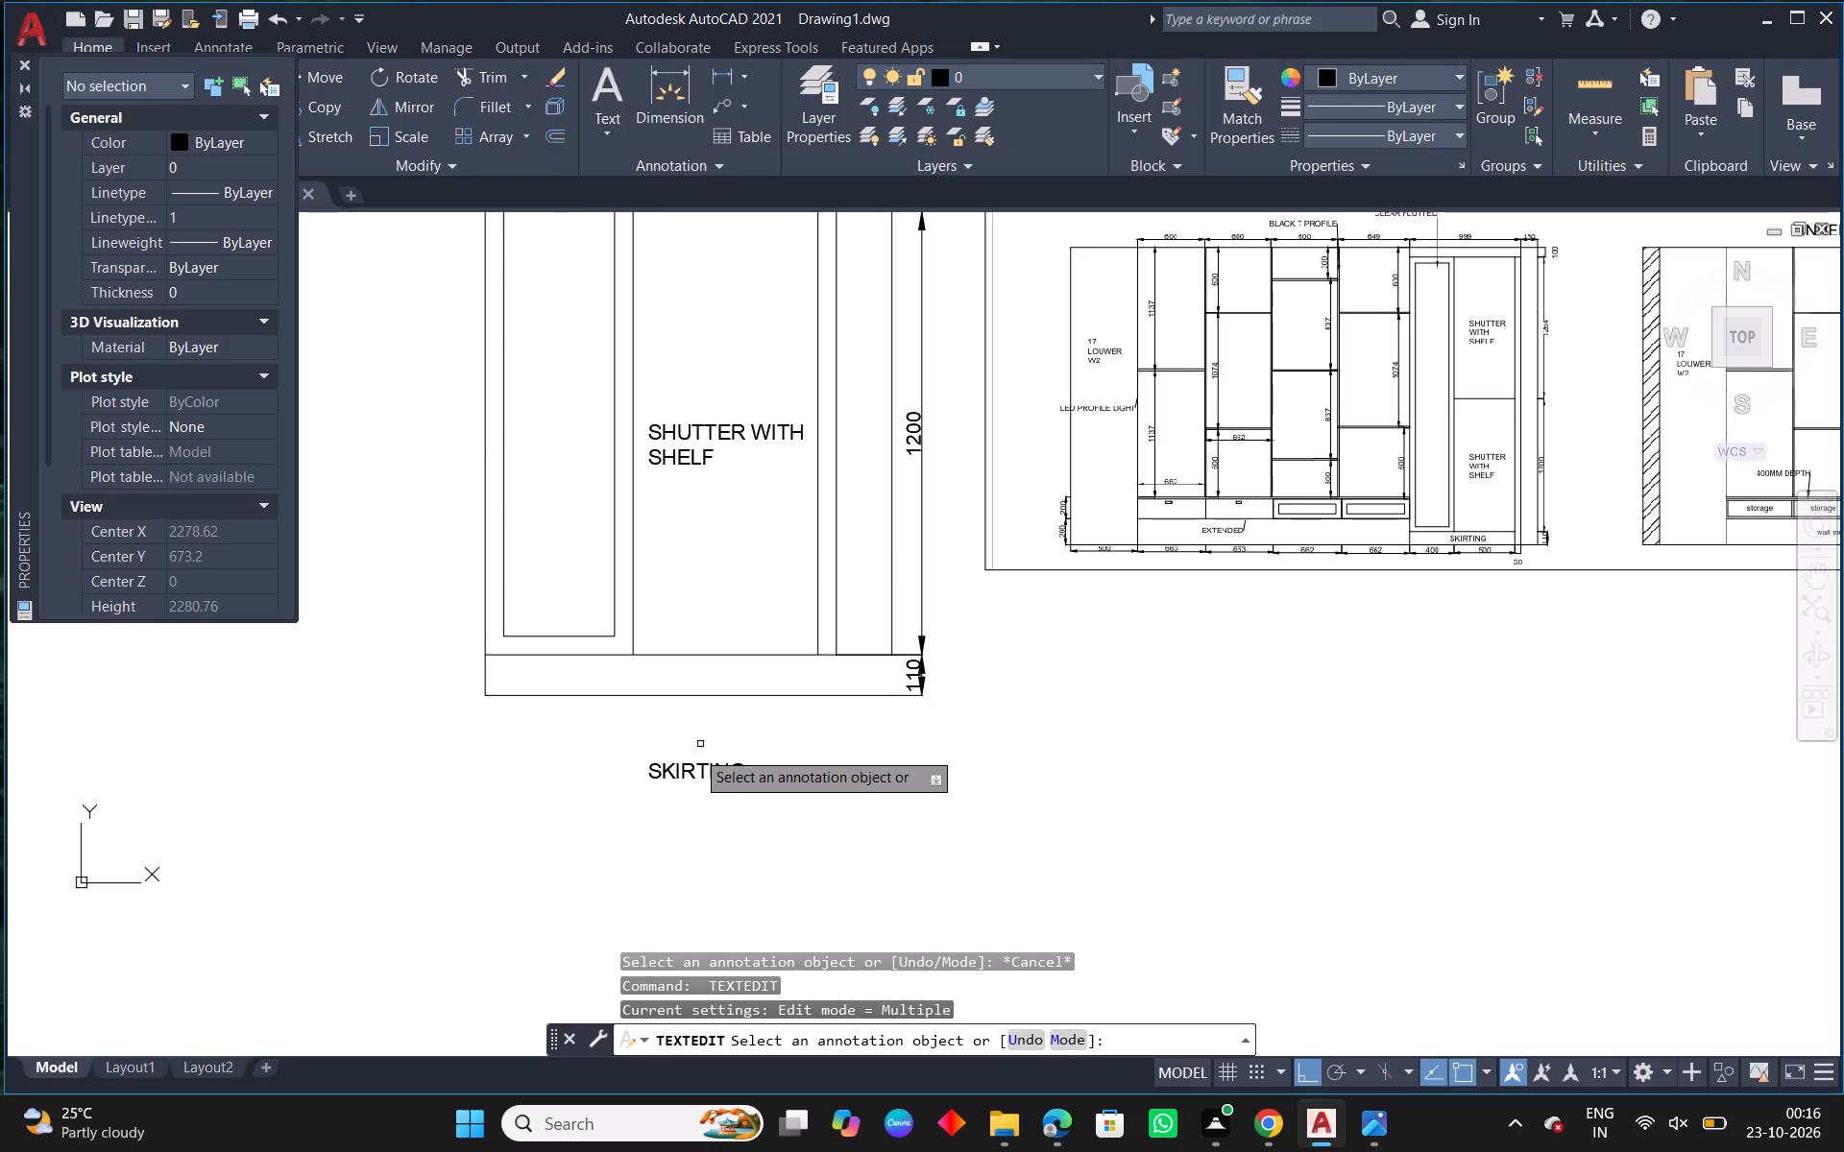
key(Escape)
Move the SKIRTING label straight up about 248 units so it sits inside the skirting band.
click(685, 765)
scroll(650, 768, up, 1)
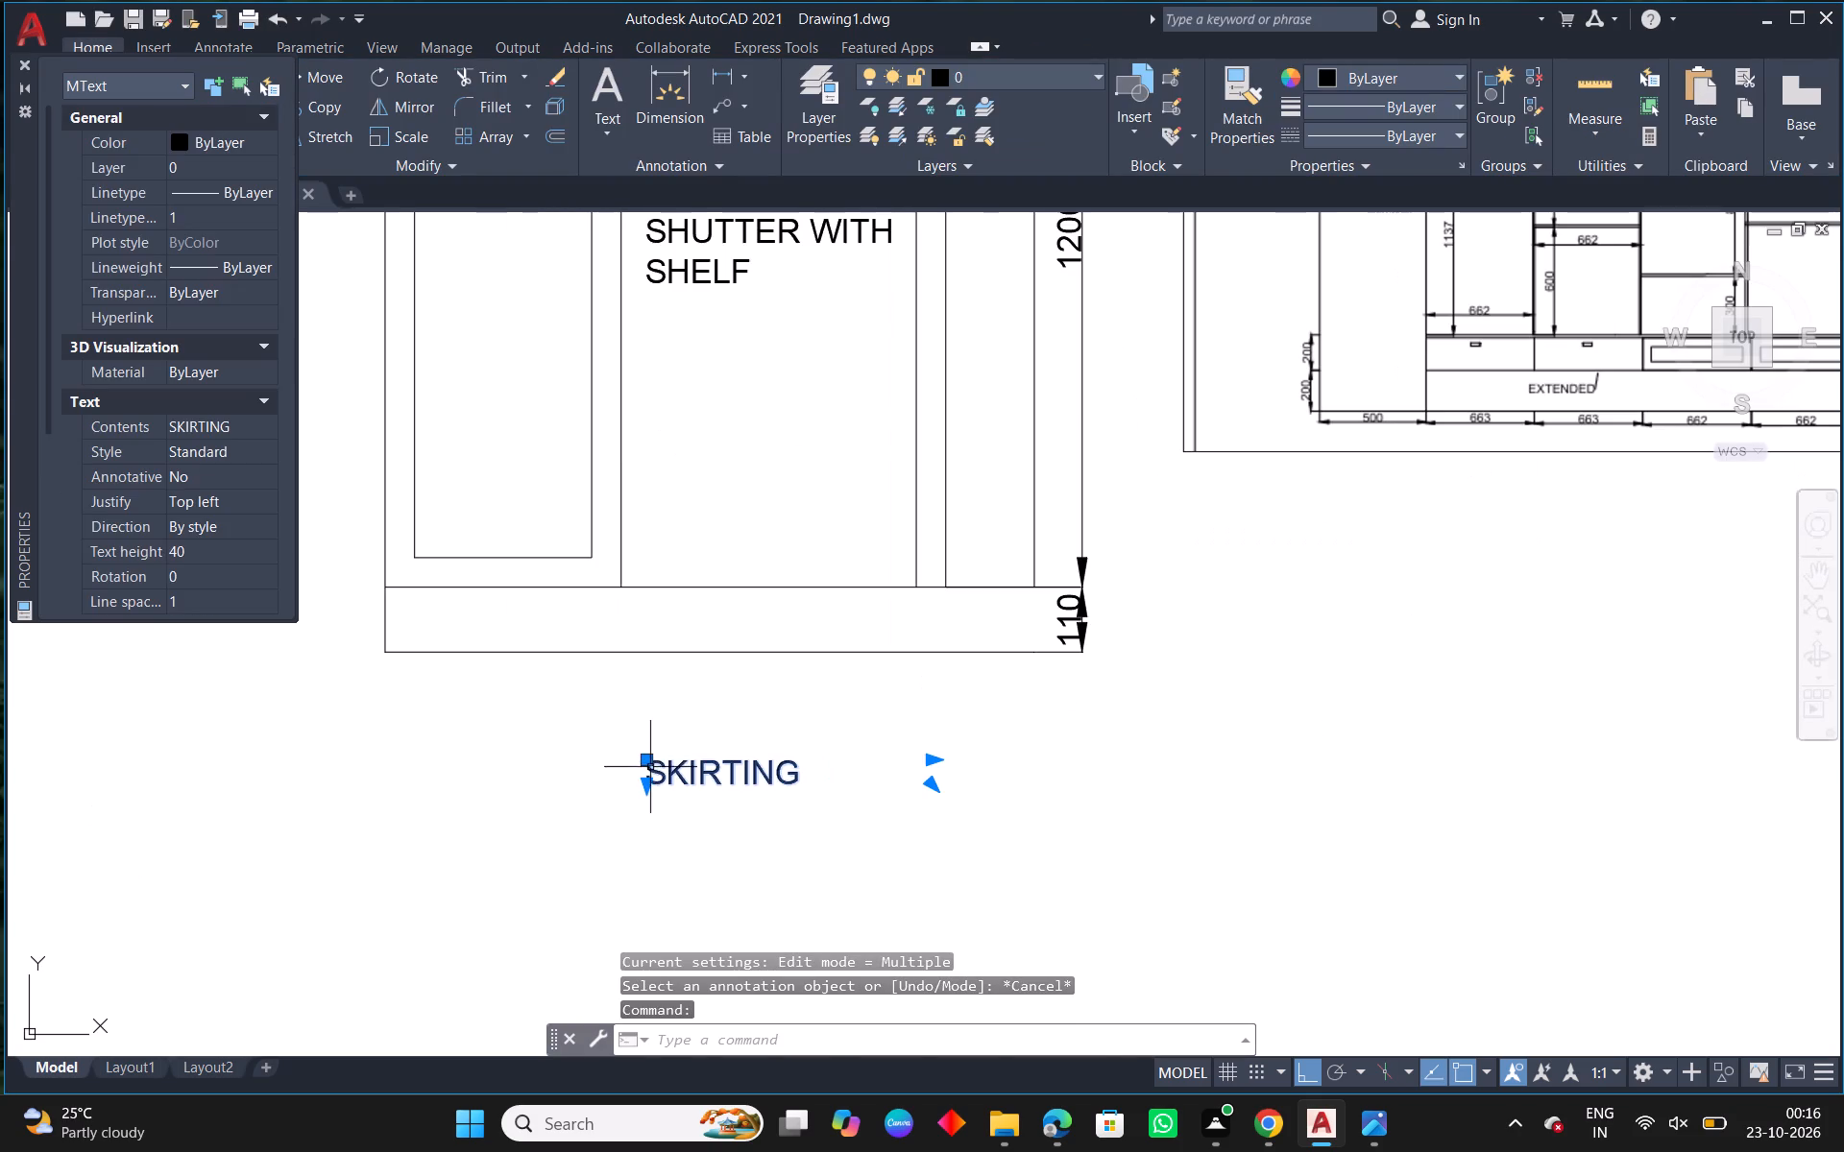
click(642, 756)
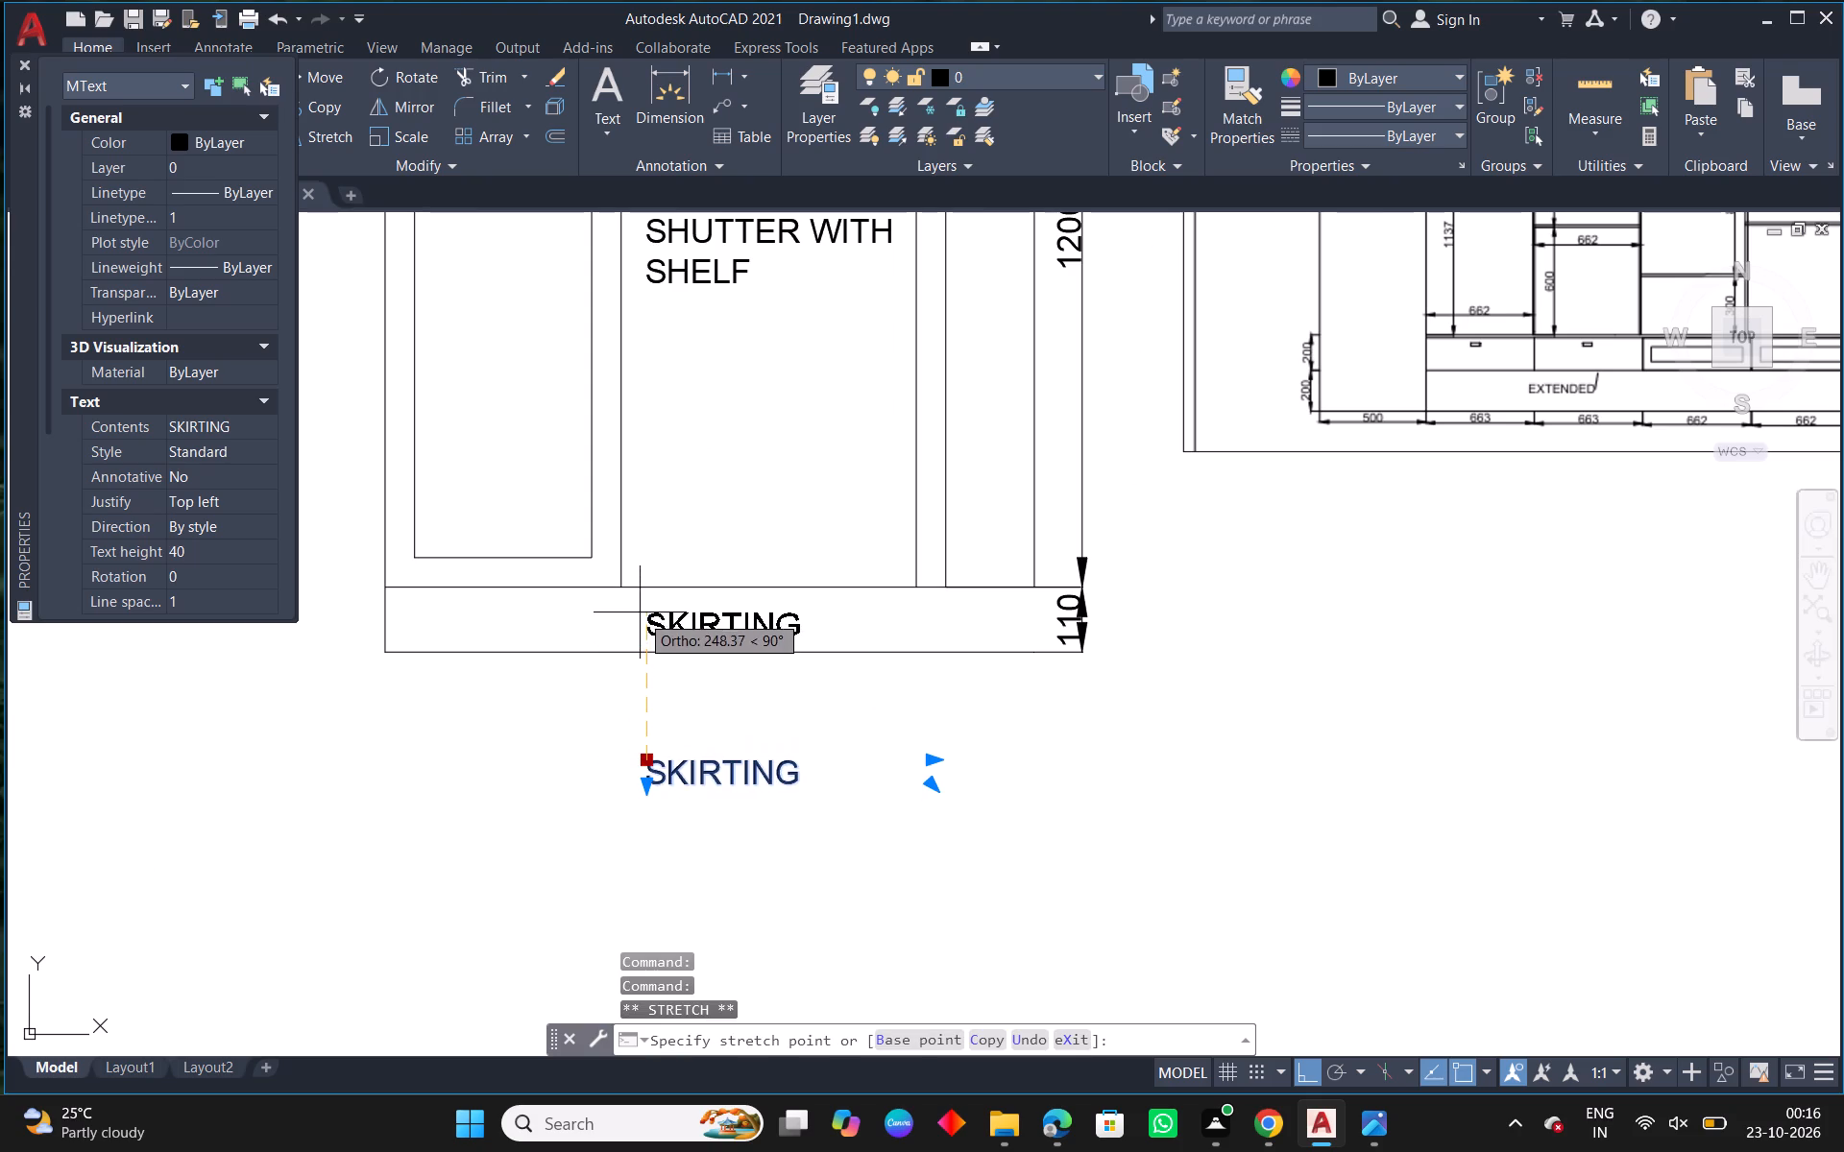
click(640, 609)
key(Escape)
Dimension the width of the narrow vertical strip beside the lower shutter, placing the dimension line just below the skirting.
scroll(837, 756, down, 1)
middle_drag(1232, 804, 1051, 803)
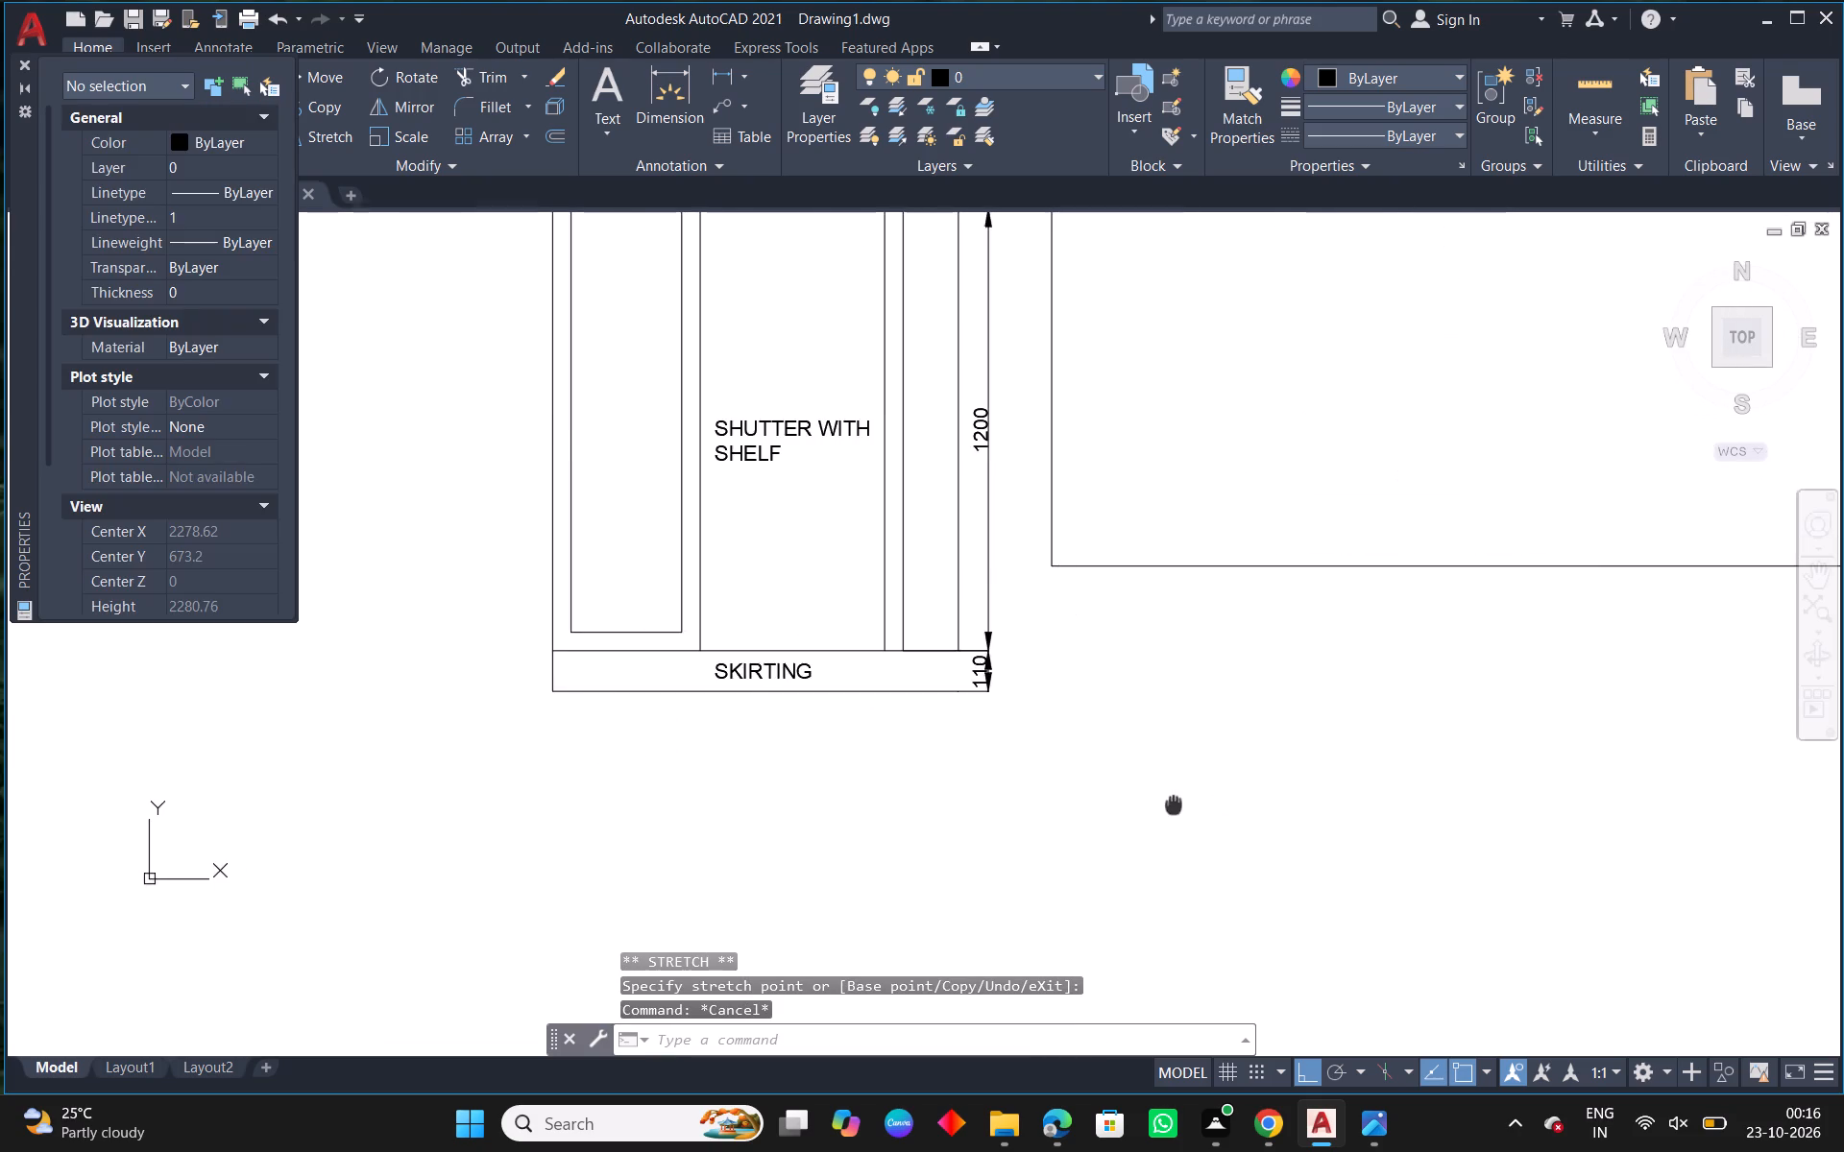
middle_drag(1051, 803, 1004, 804)
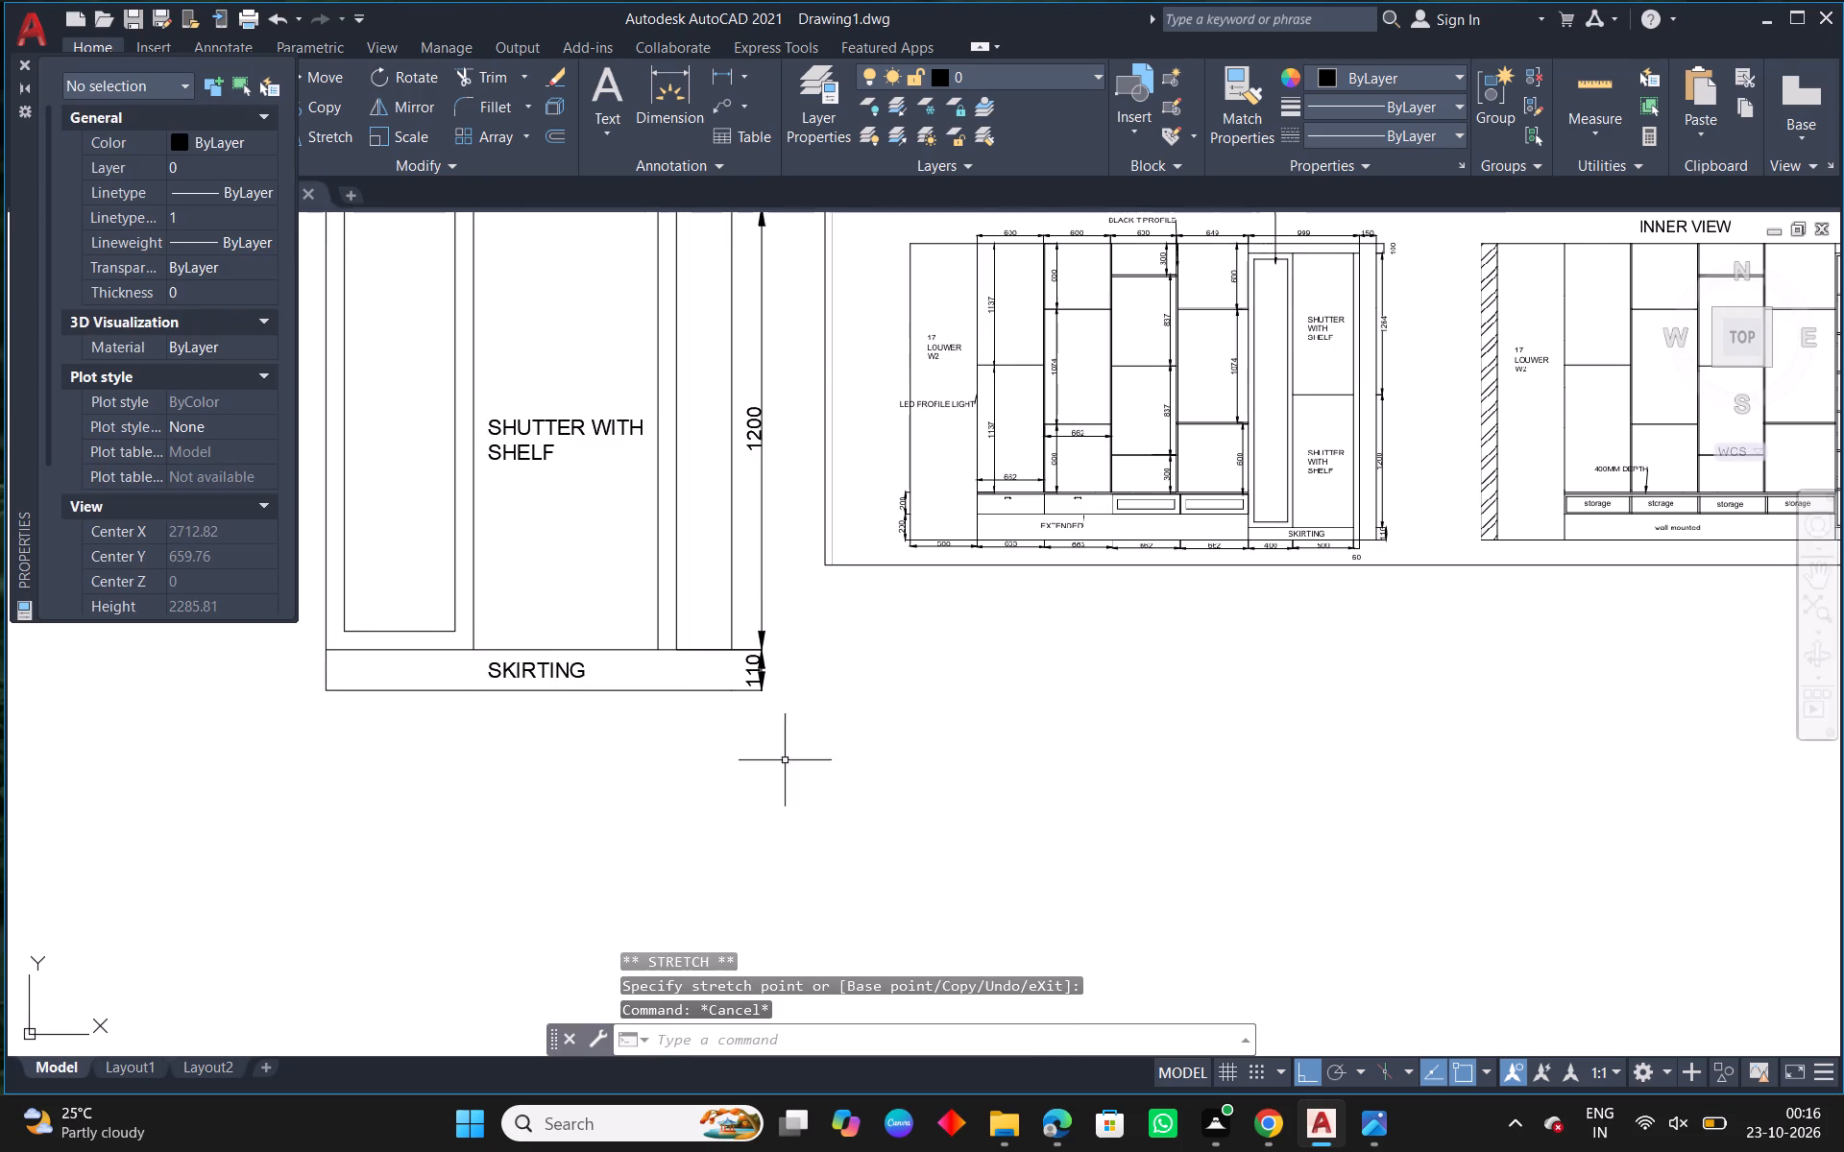
middle_drag(785, 760, 862, 760)
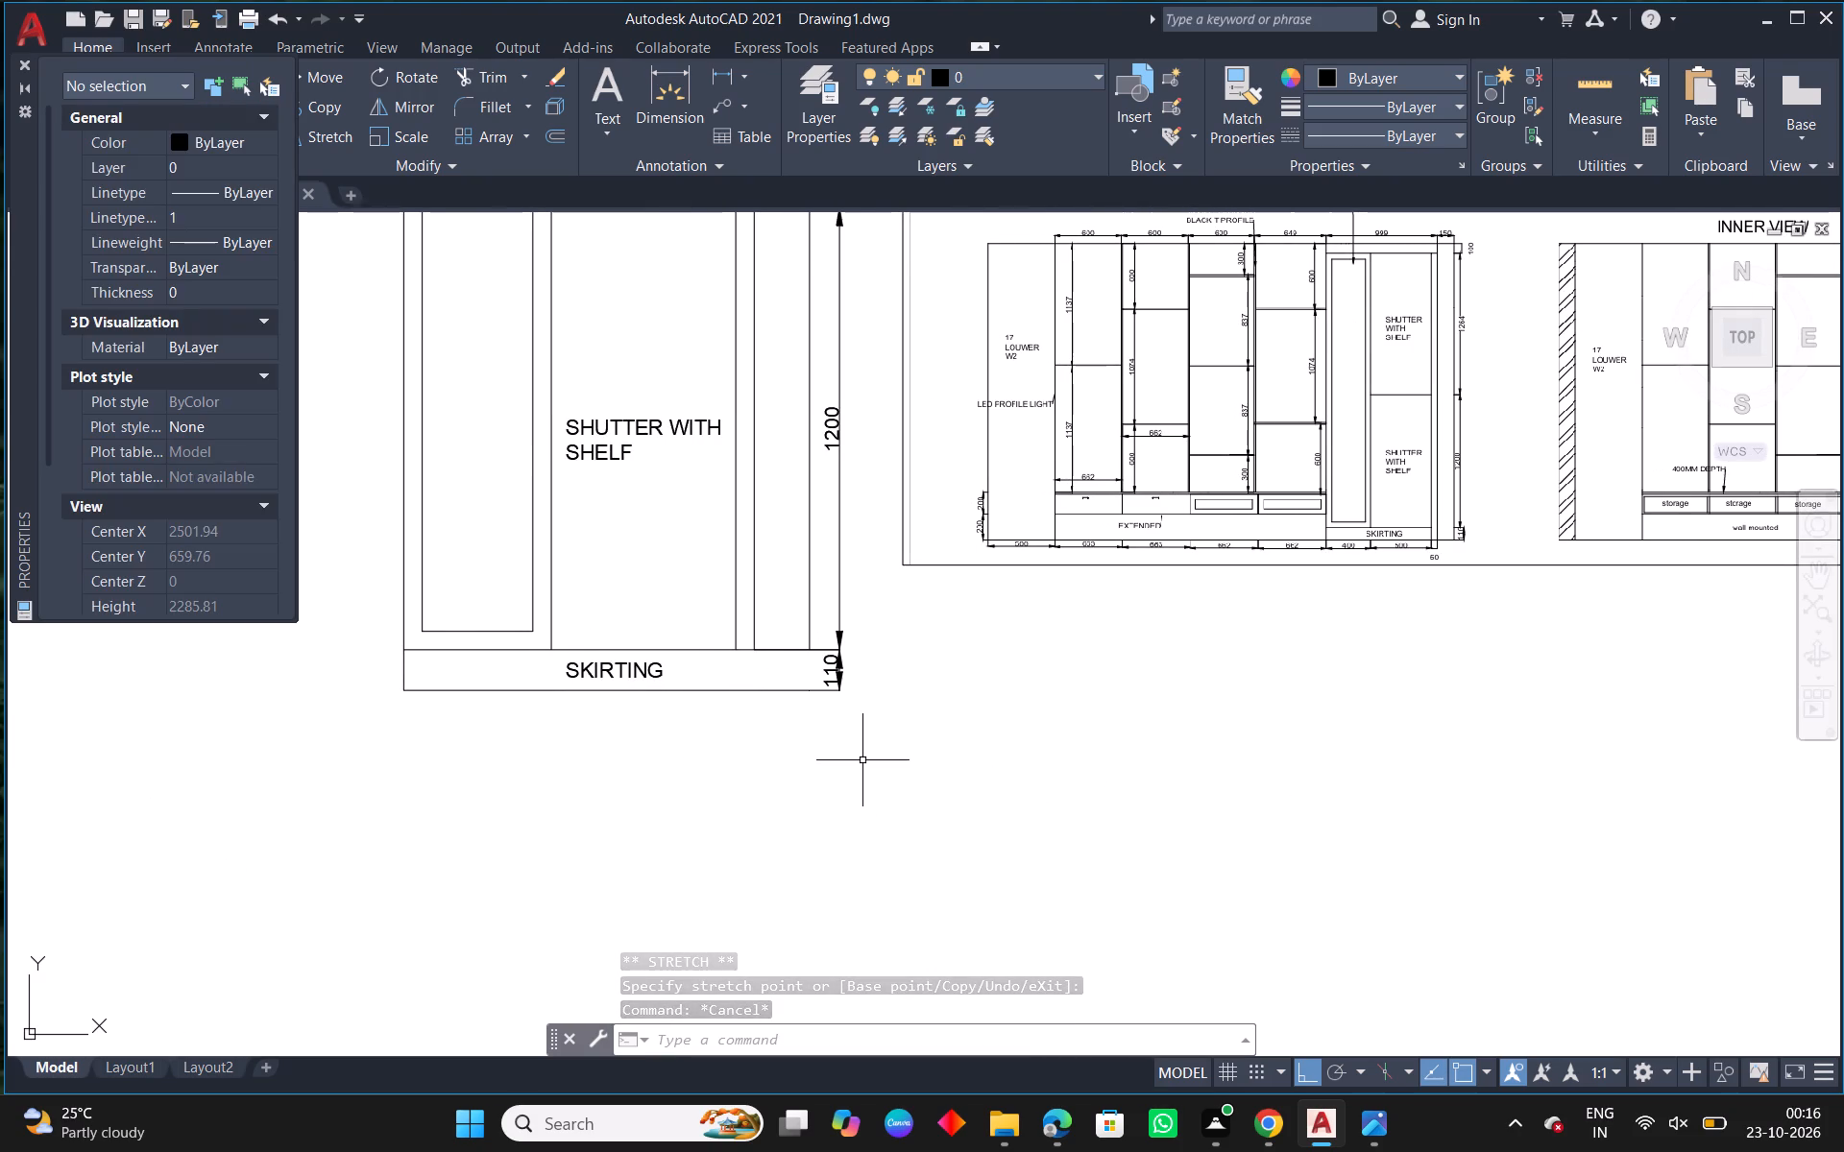
click(678, 106)
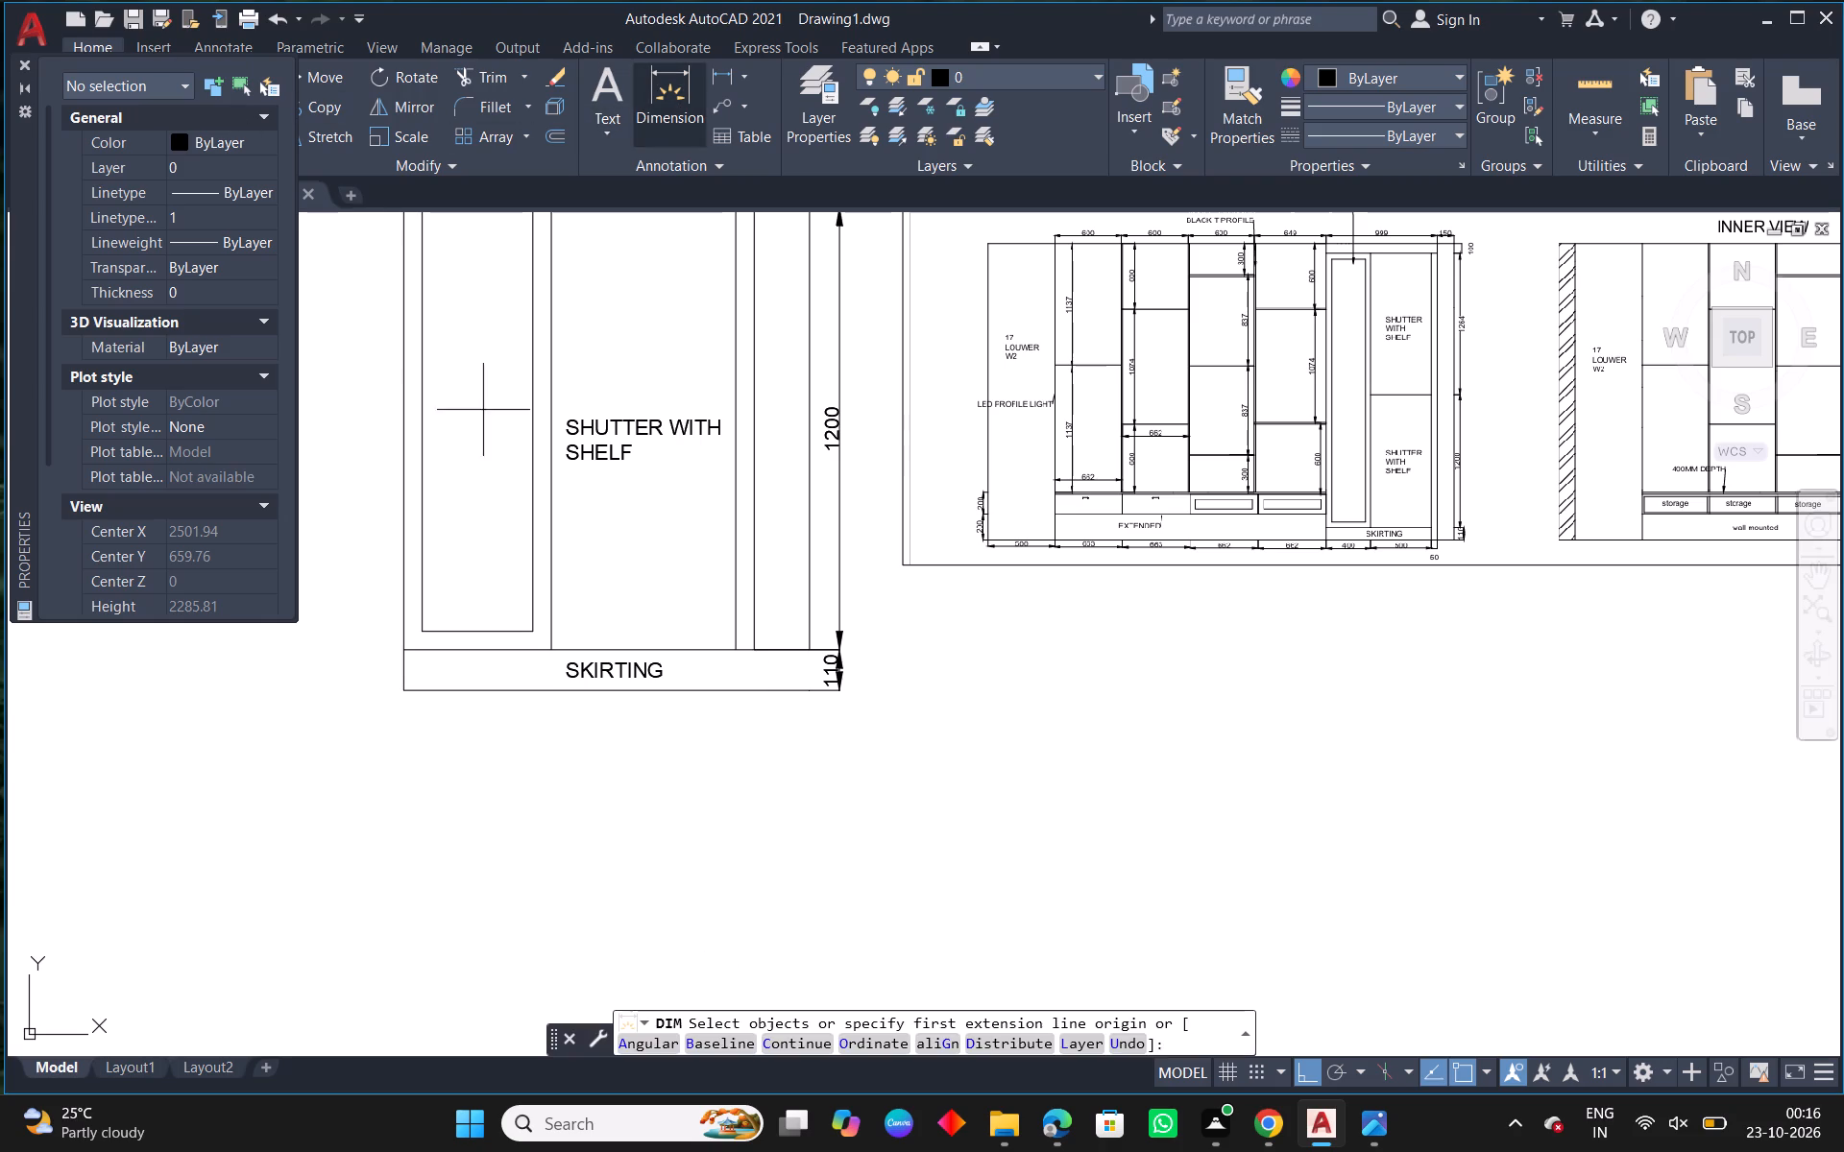
click(759, 645)
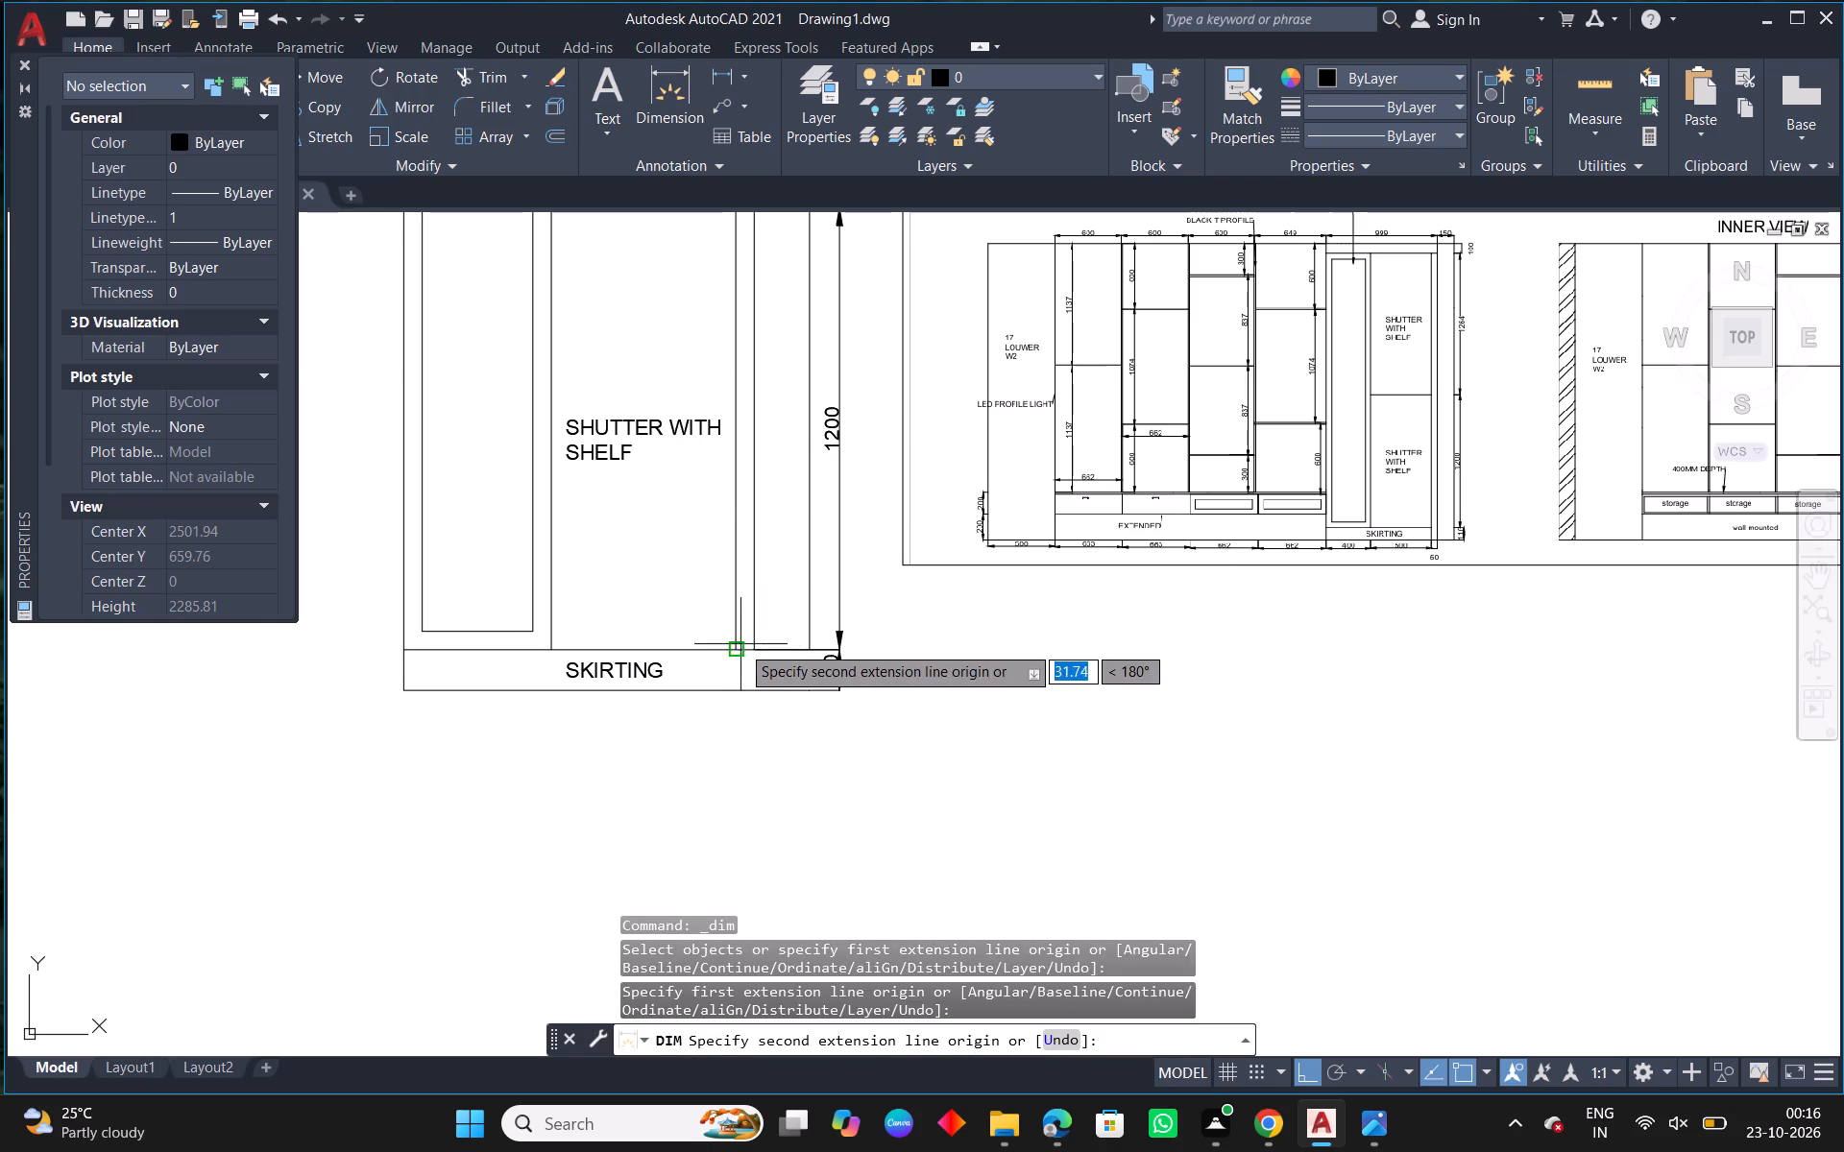
click(737, 645)
click(732, 722)
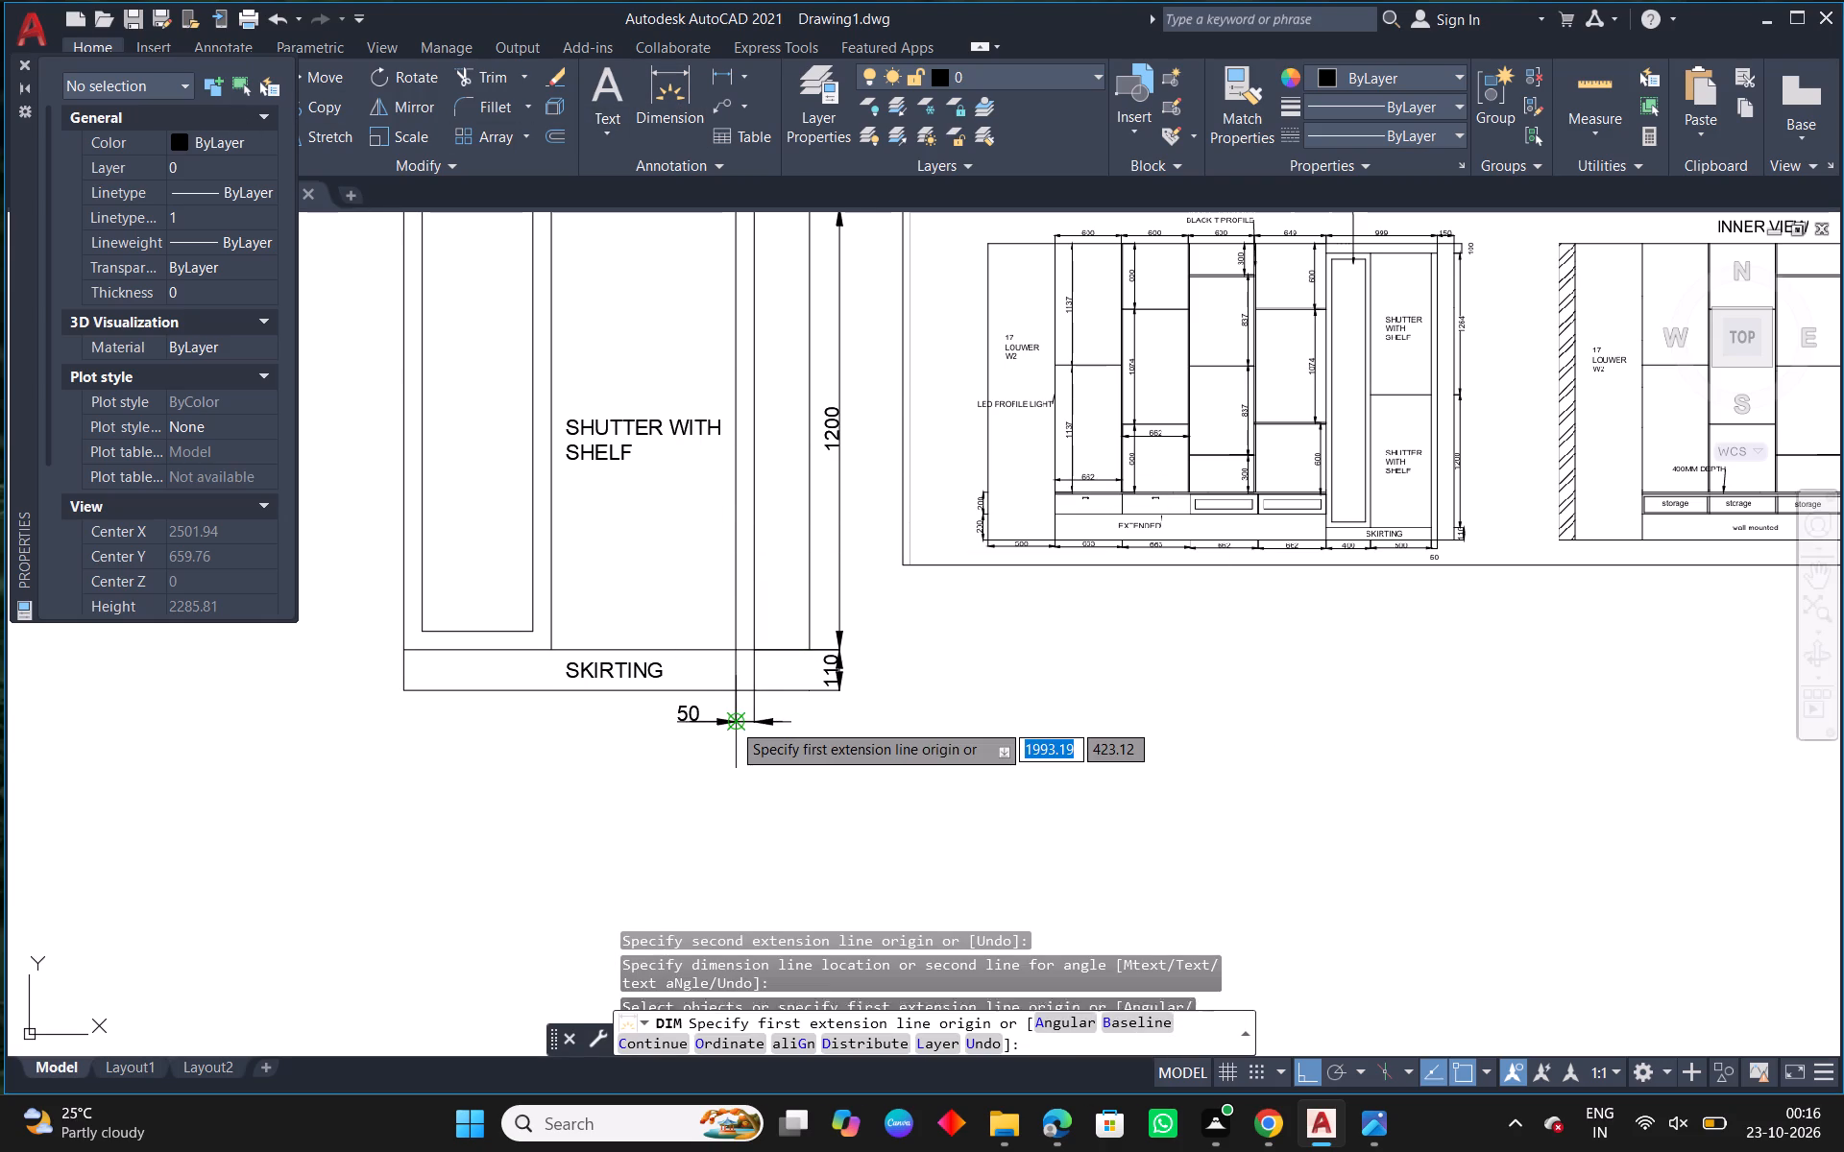
right_click(732, 722)
click(781, 256)
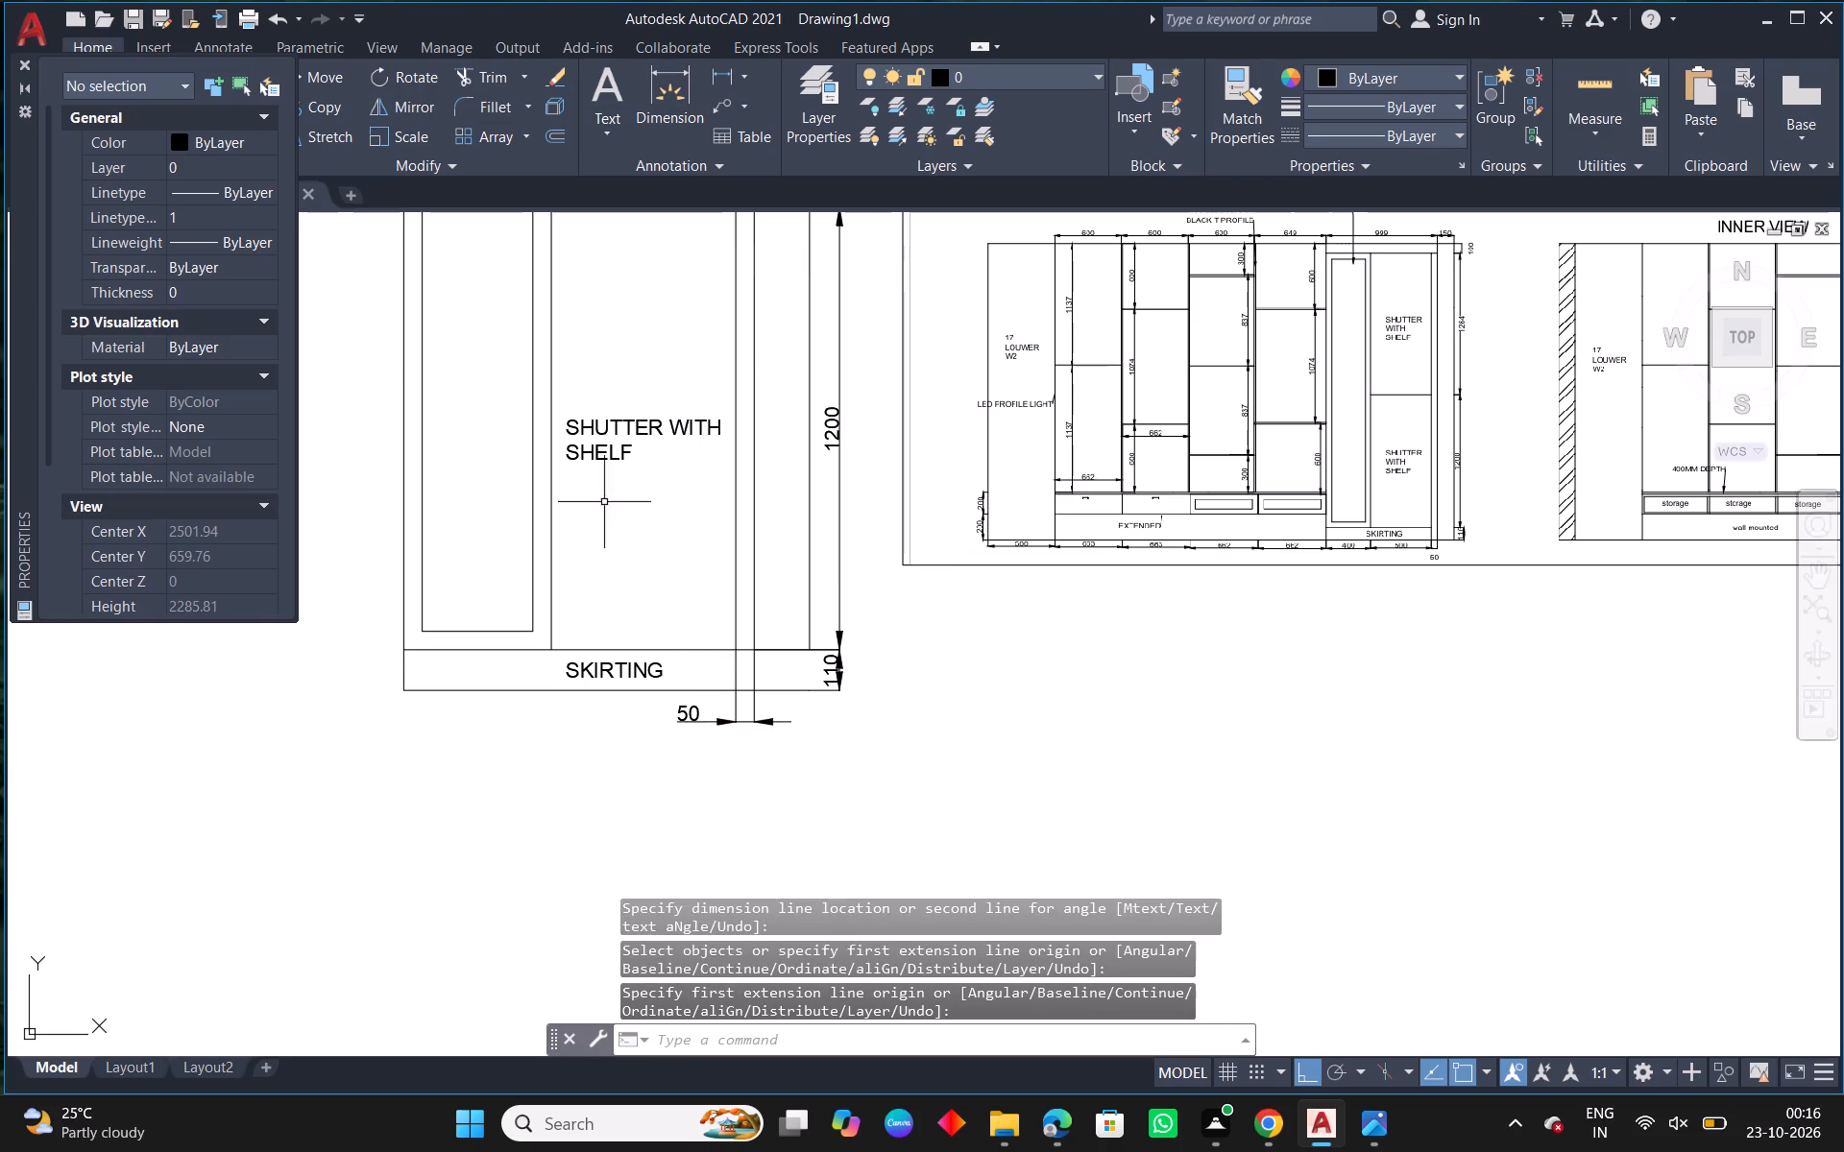
Dimension the width of the SHUTTER WITH SHELF panel, placing the dimension line below the skirting beside the narrow strip's dimension.
right_click(564, 511)
click(685, 527)
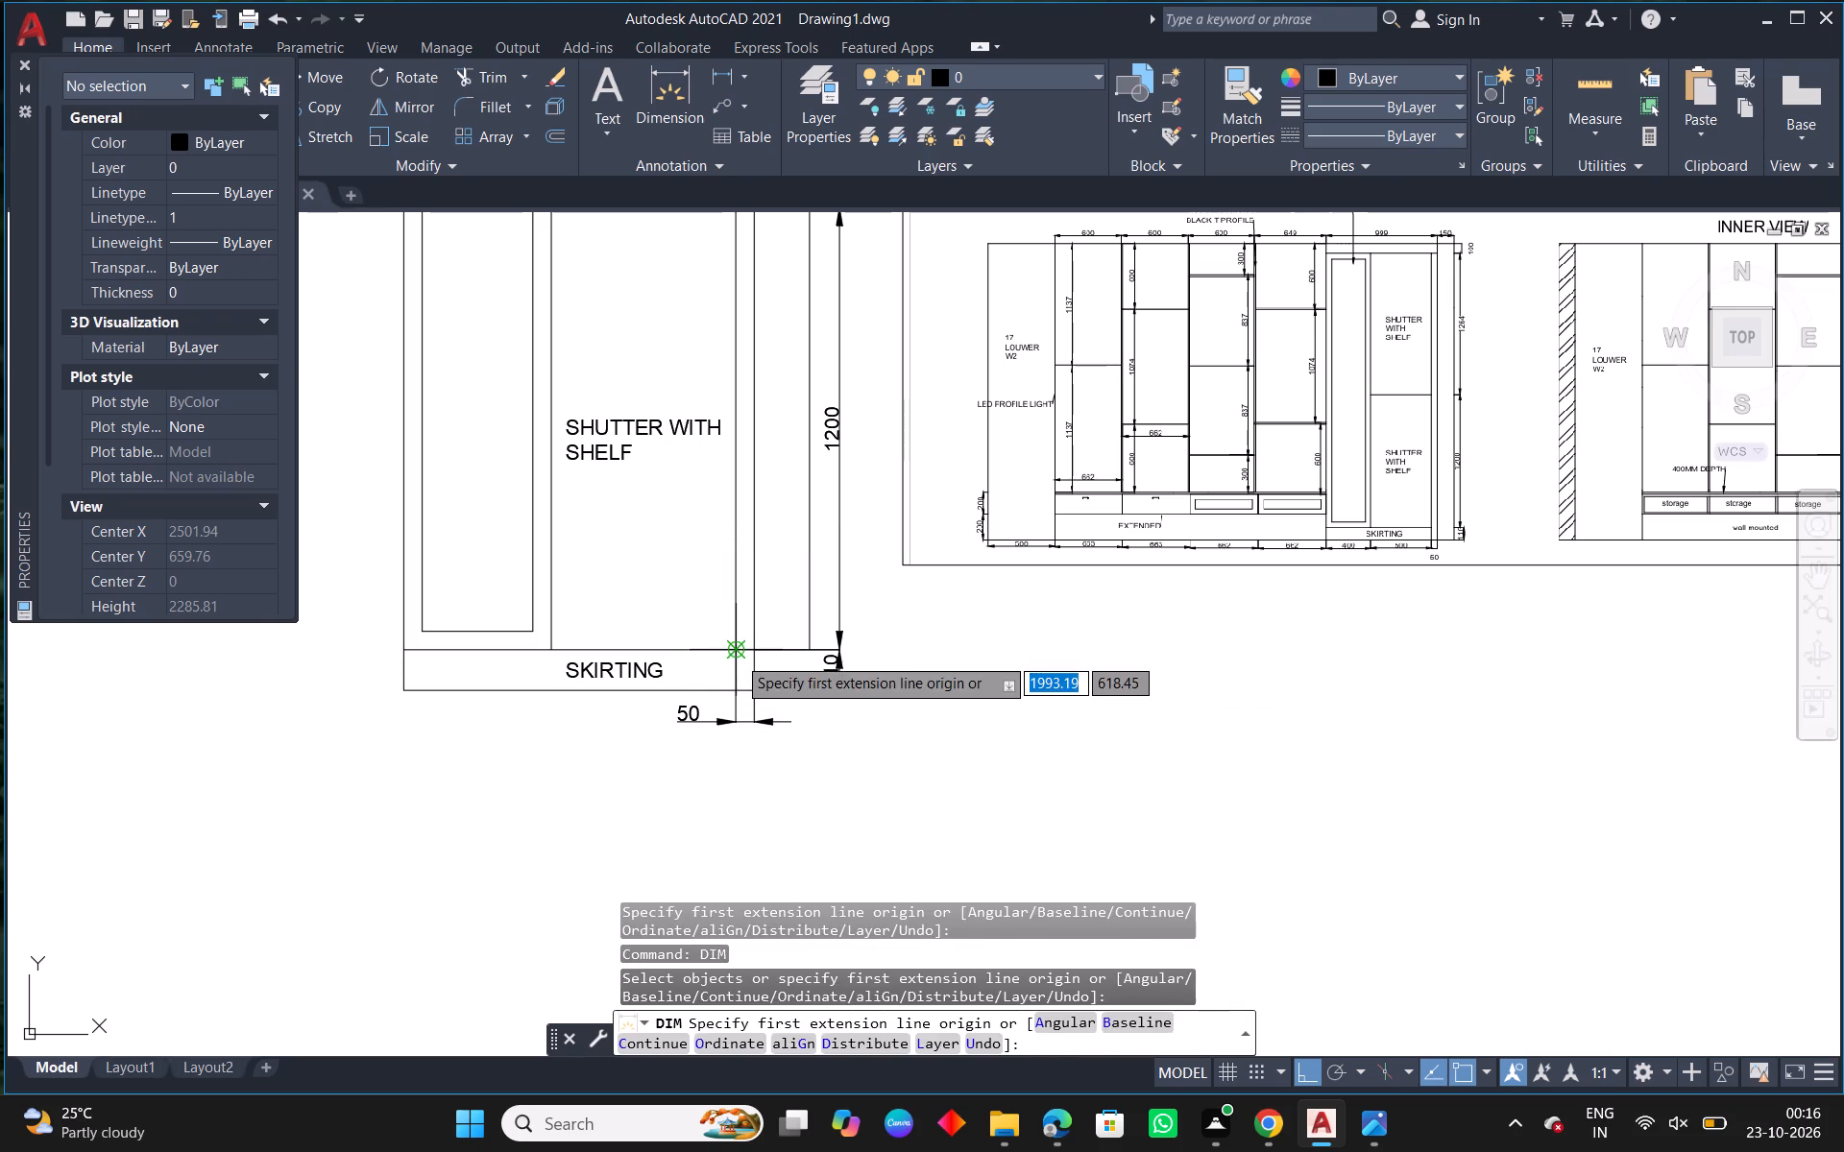
click(737, 656)
click(549, 651)
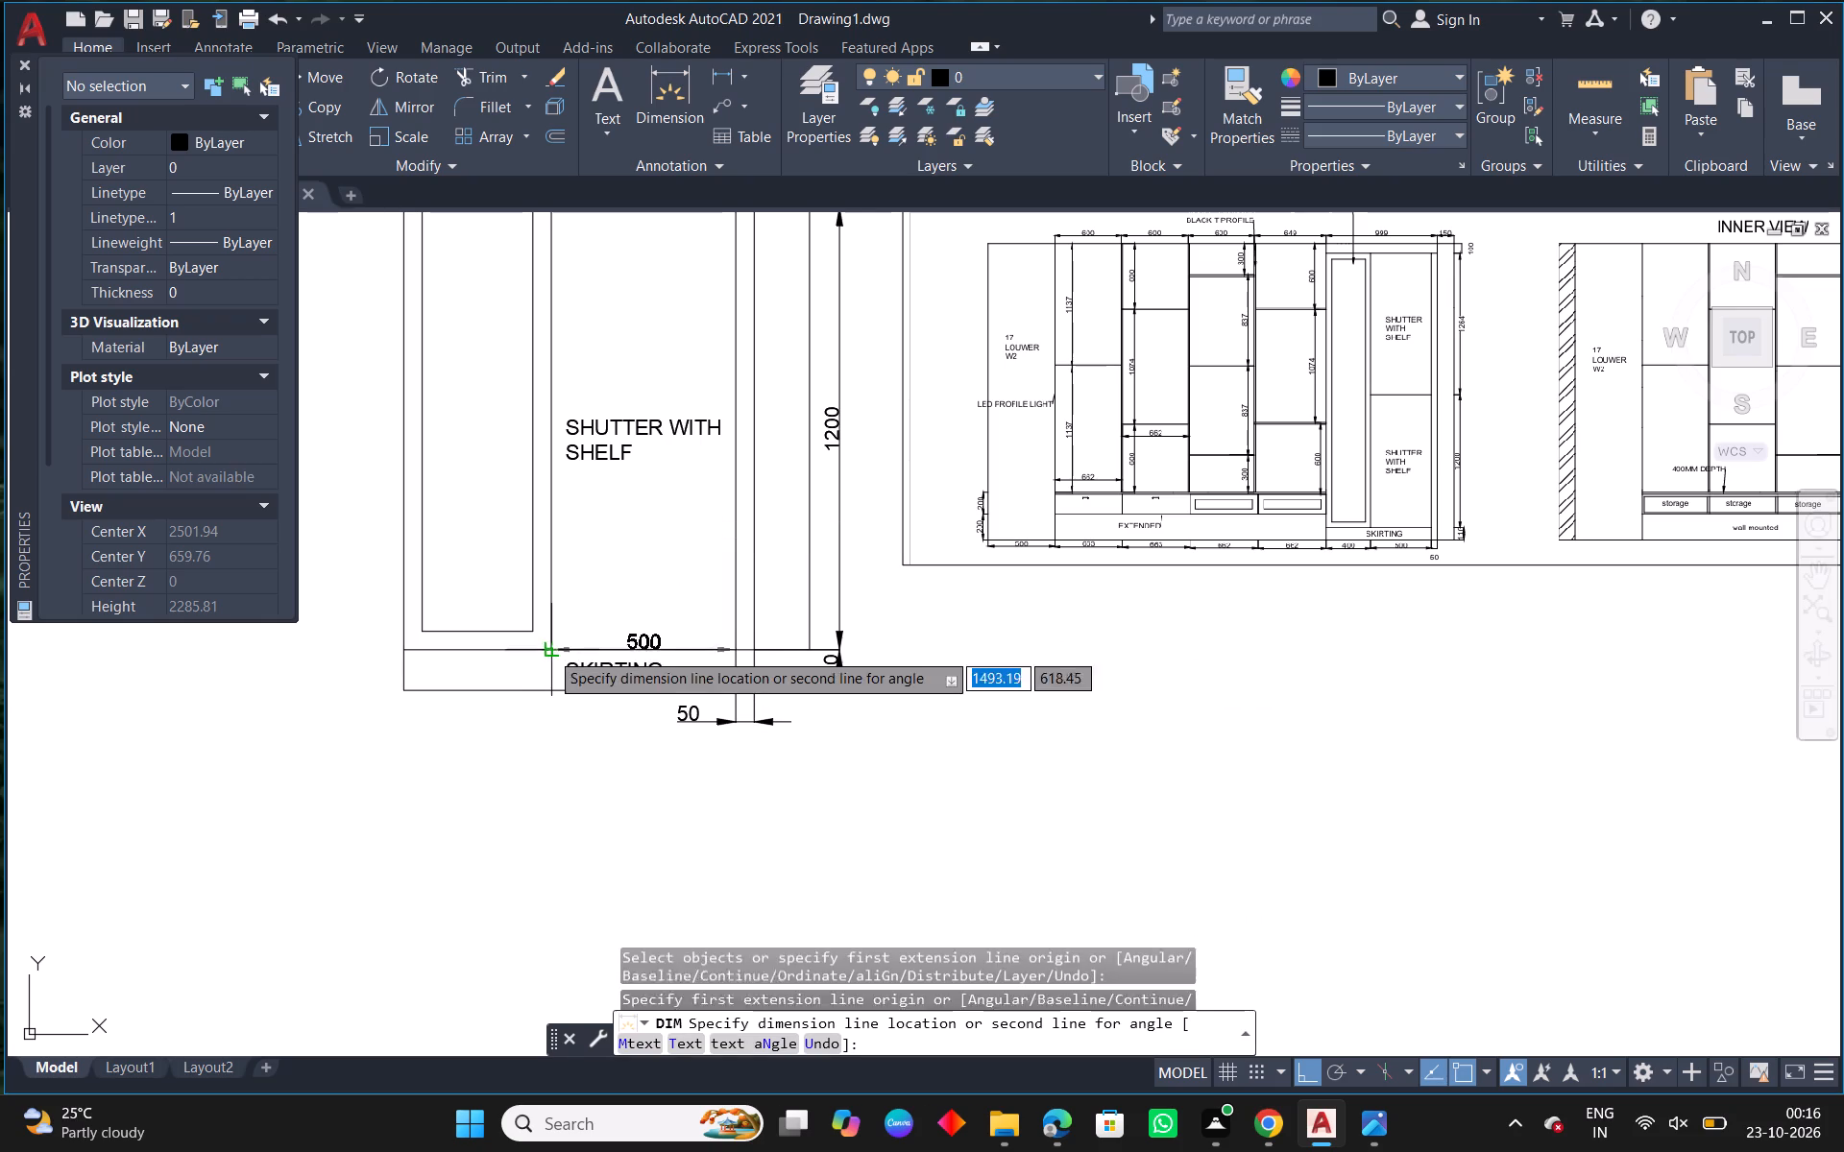
click(534, 723)
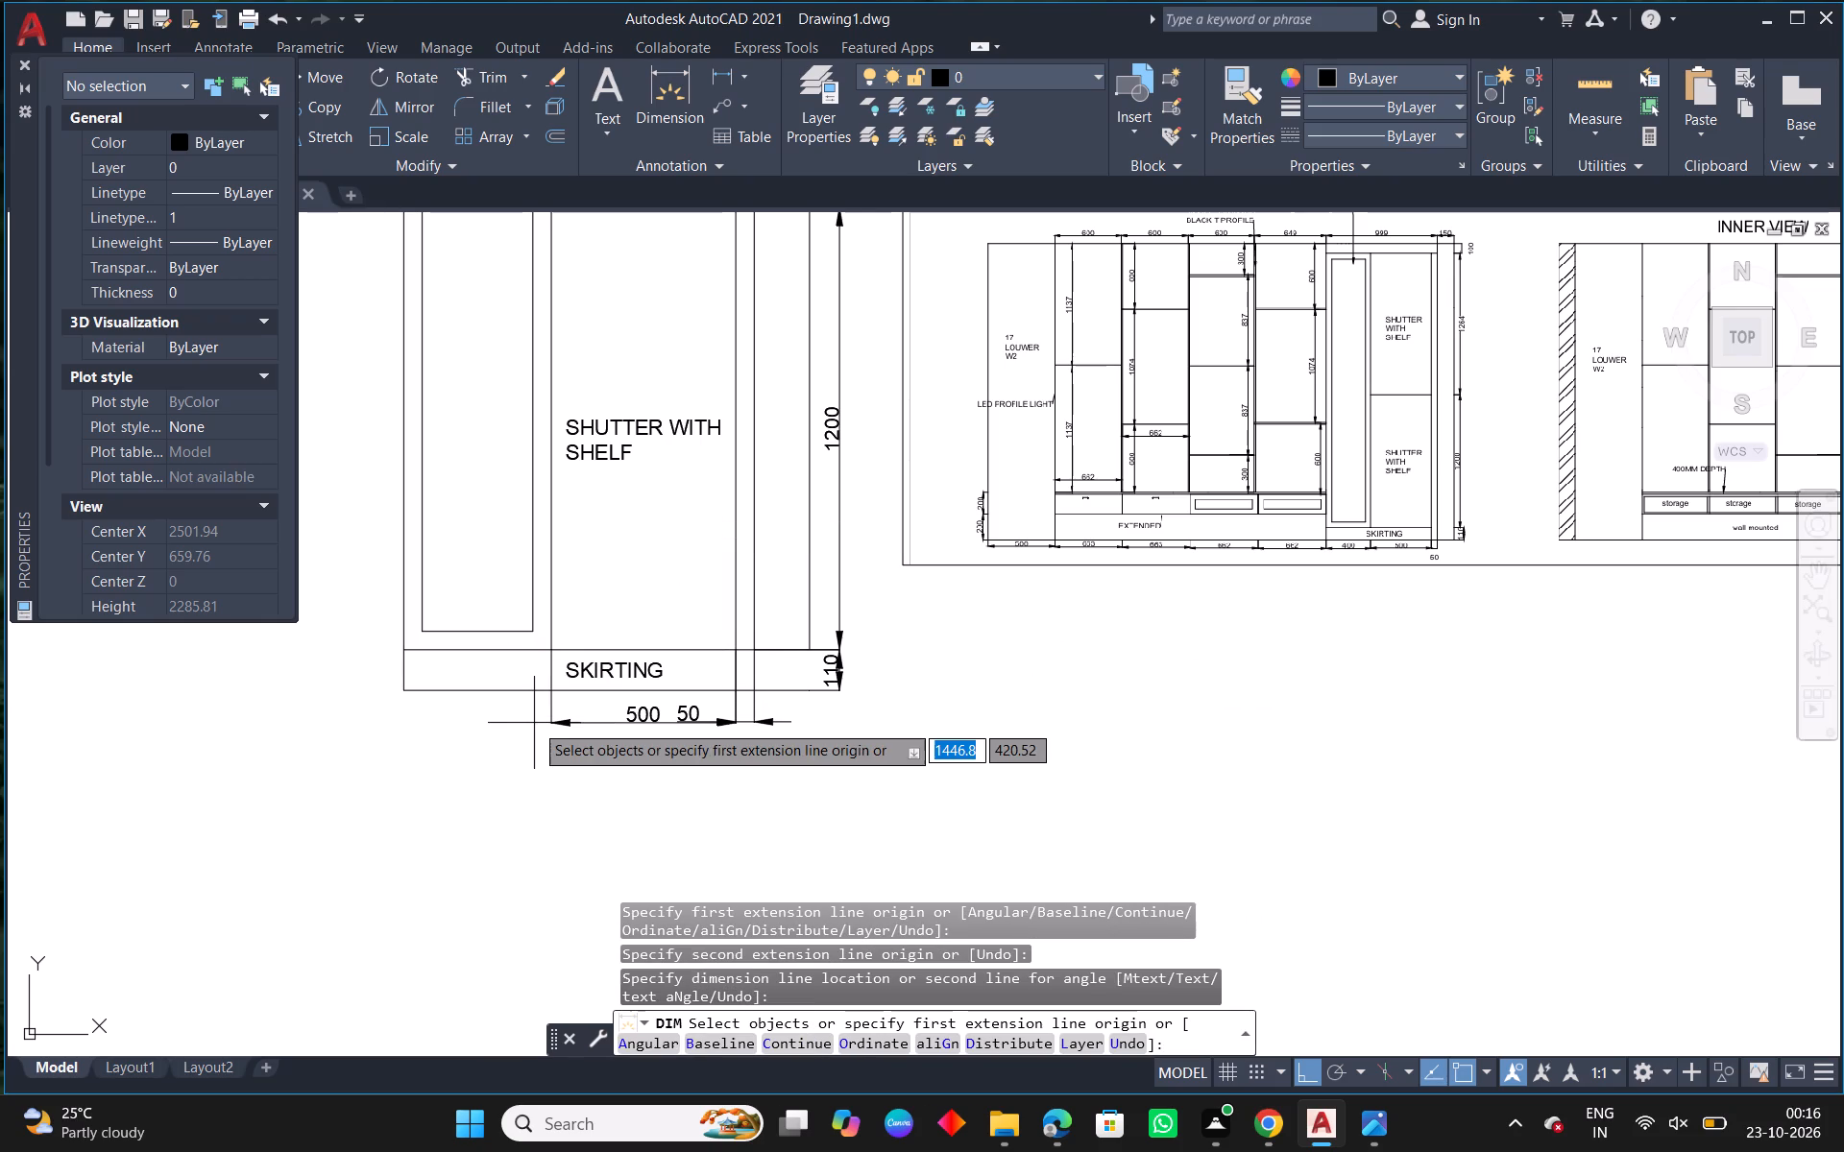
right_click(534, 723)
click(644, 264)
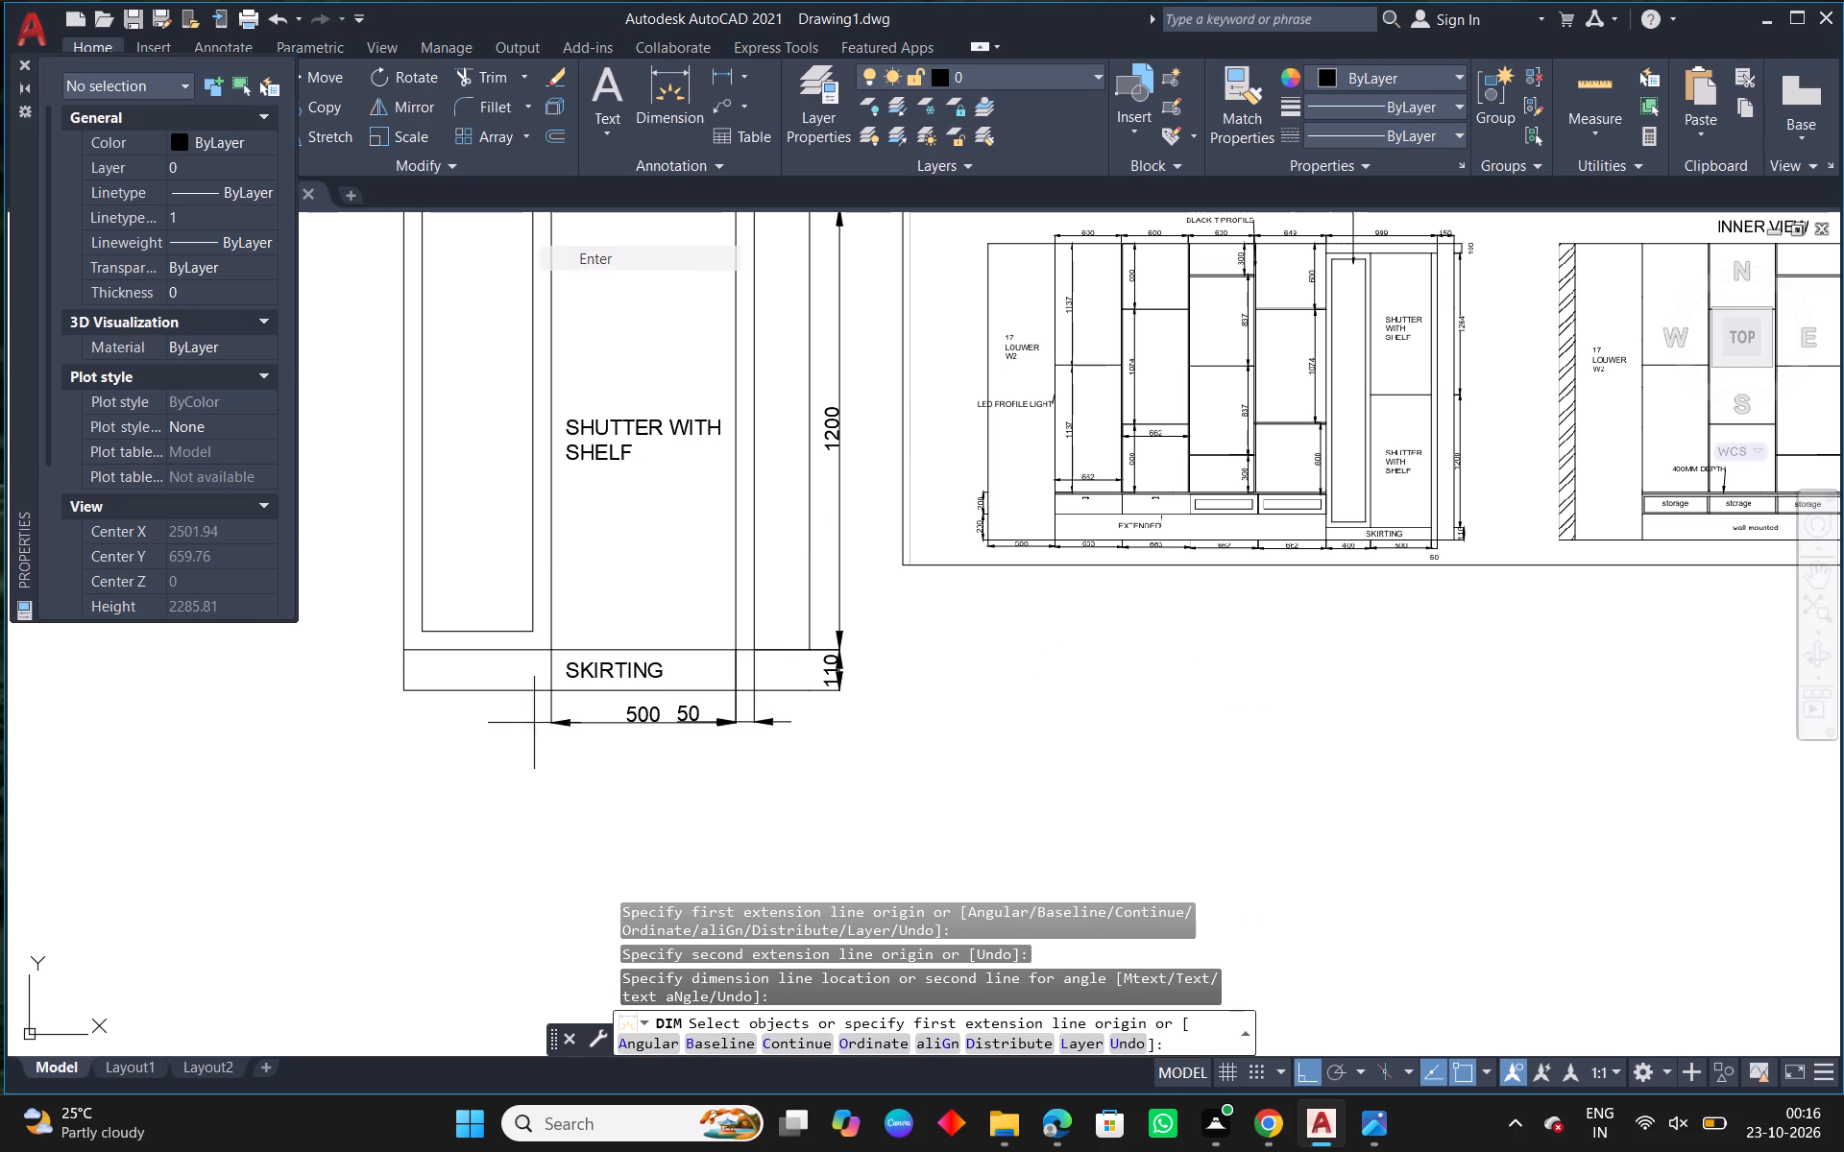
Move the 50 dimension's text right of the narrow strip, clear of the 500 text, and align both dimension lines.
scroll(738, 737, up, 2)
click(631, 669)
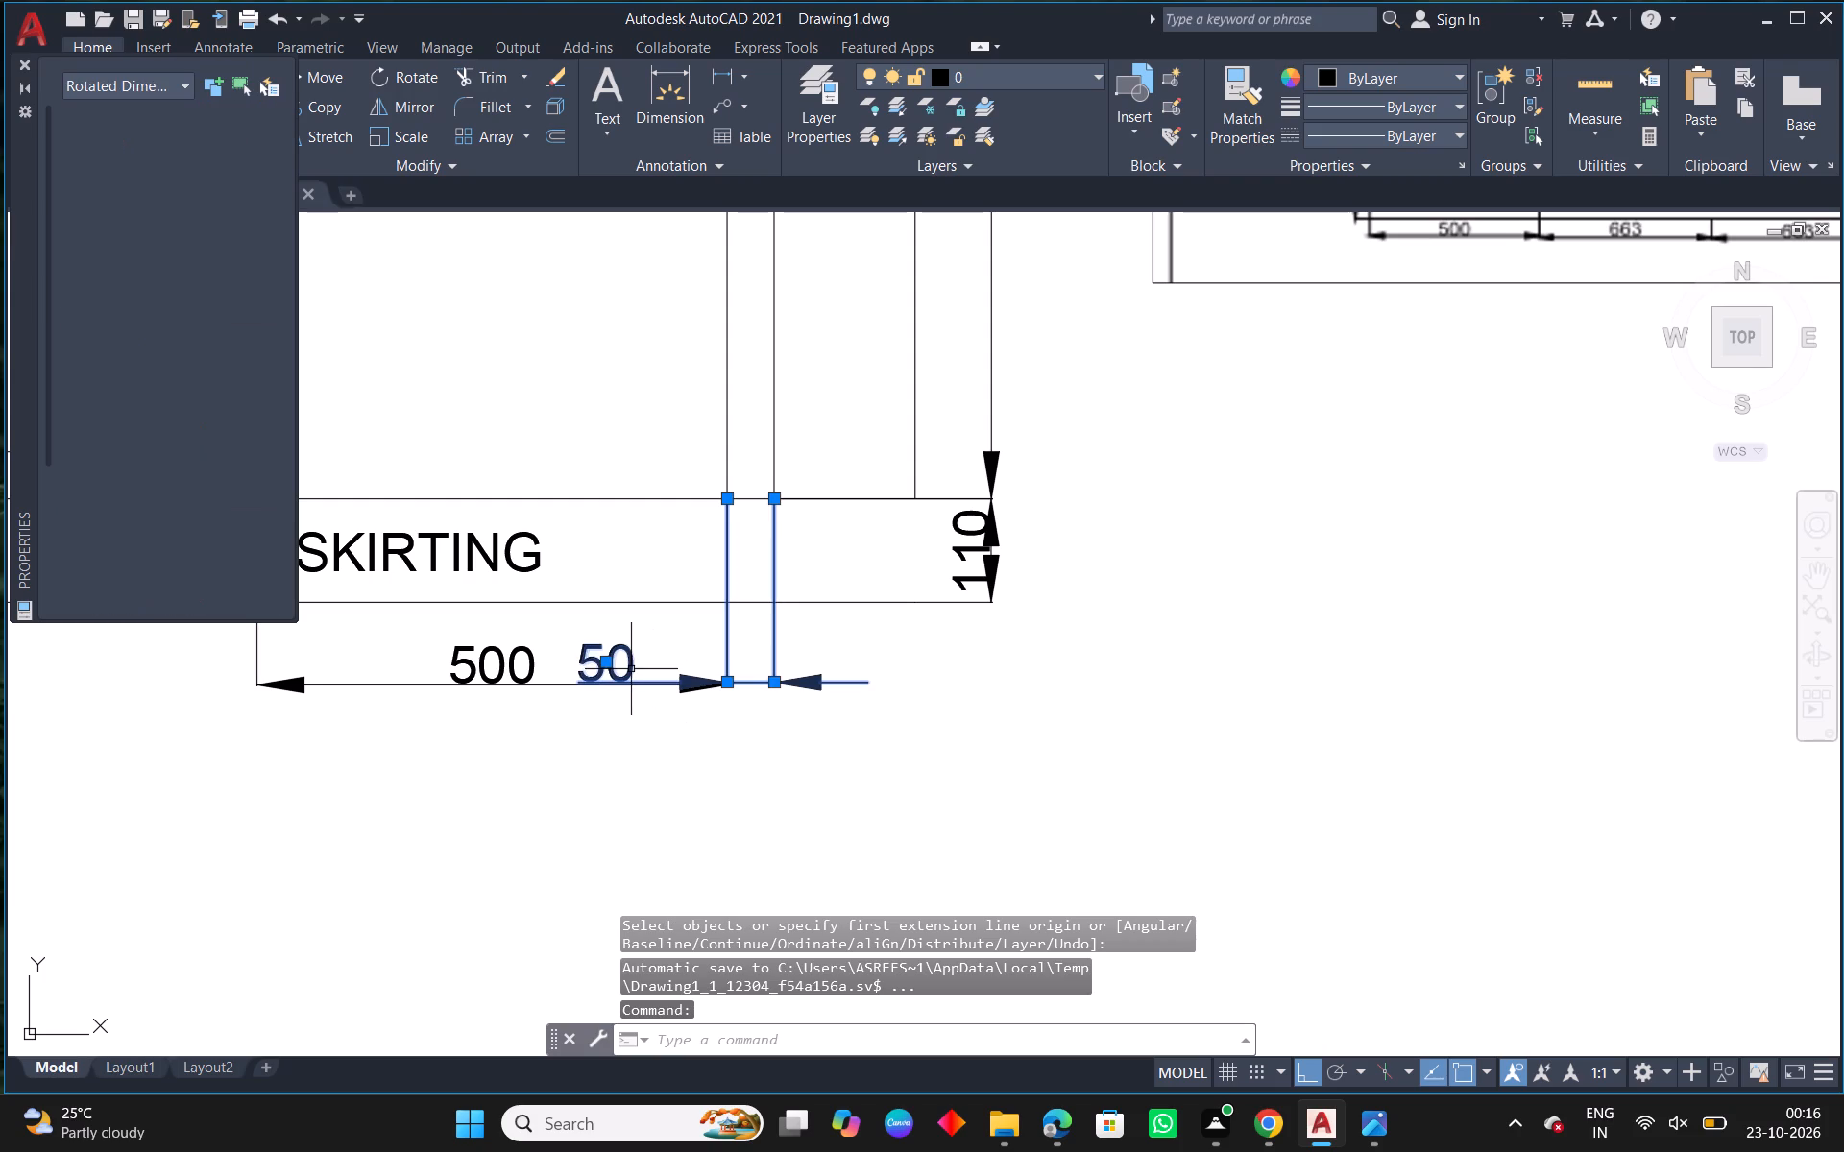
click(604, 664)
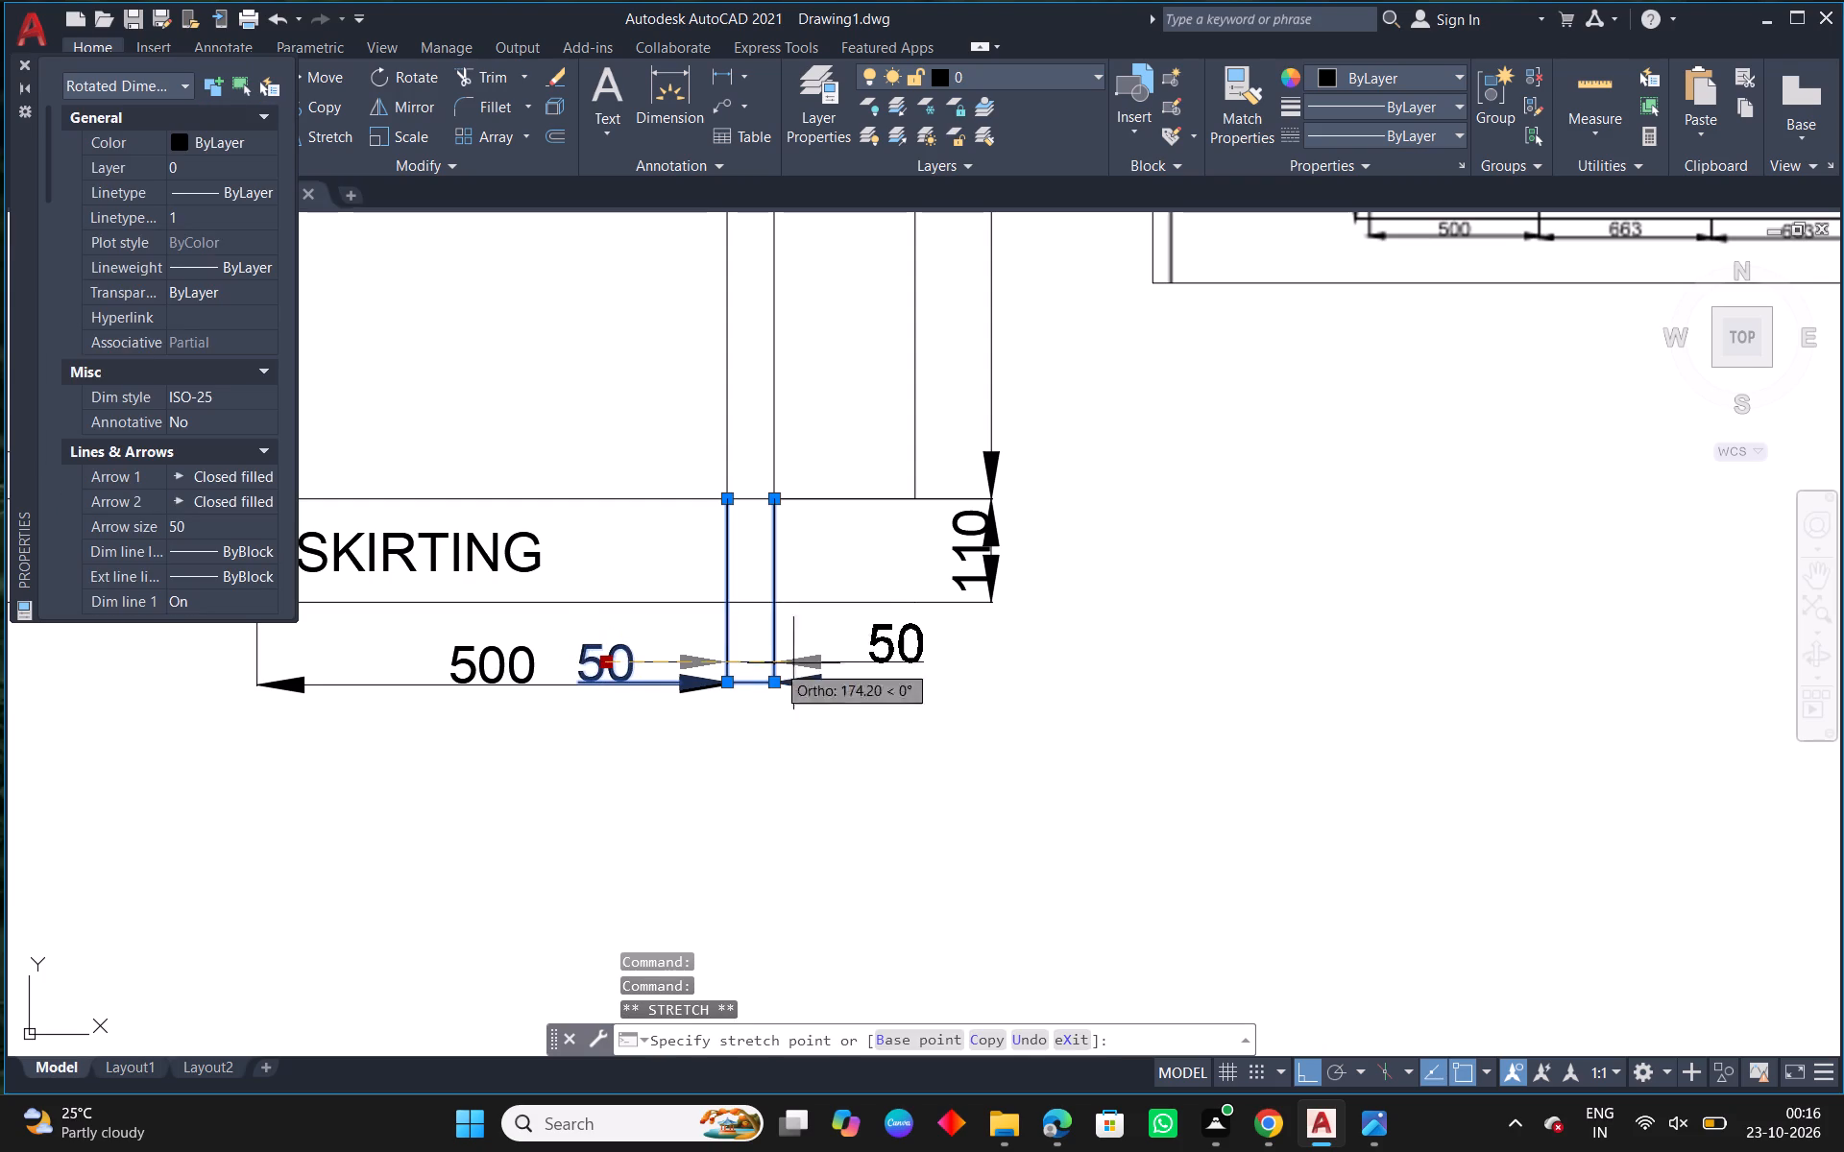
click(888, 658)
scroll(773, 681, up, 2)
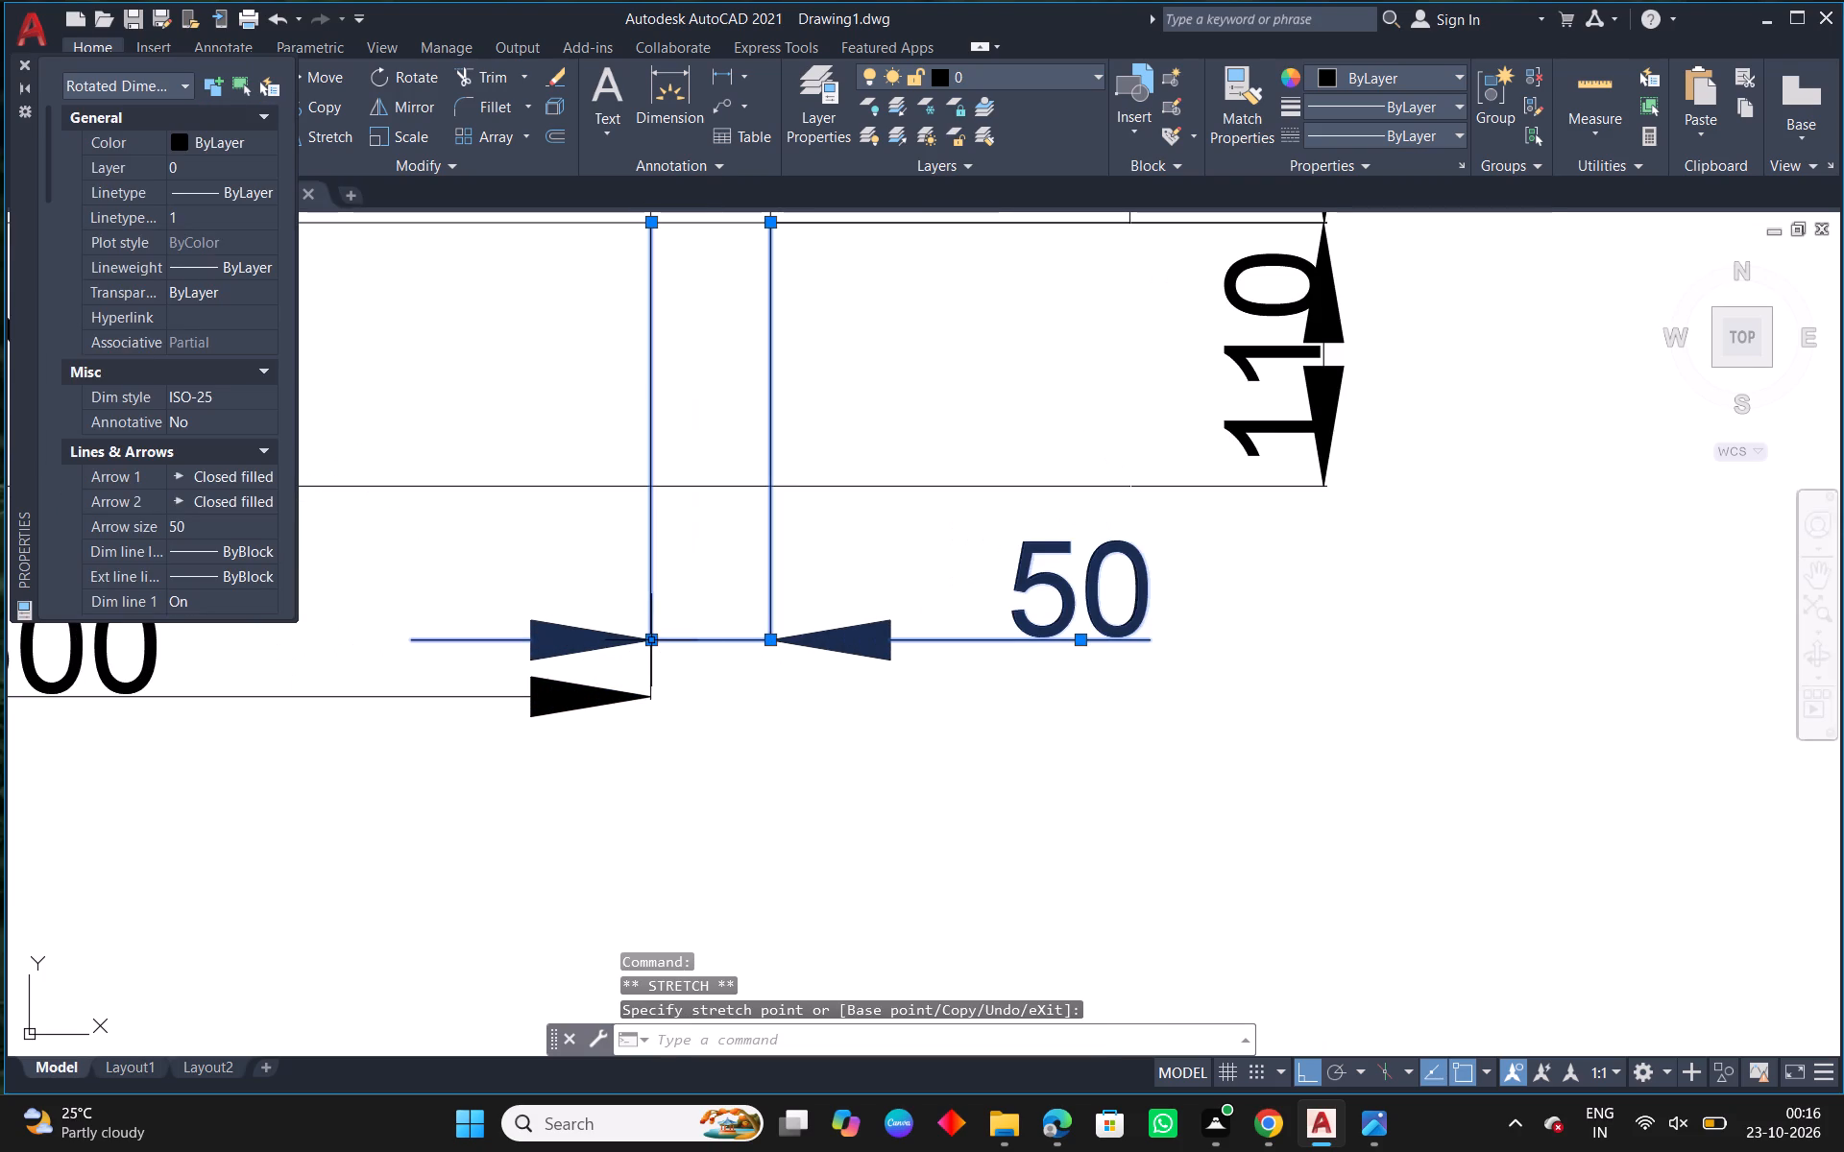
click(653, 641)
click(651, 698)
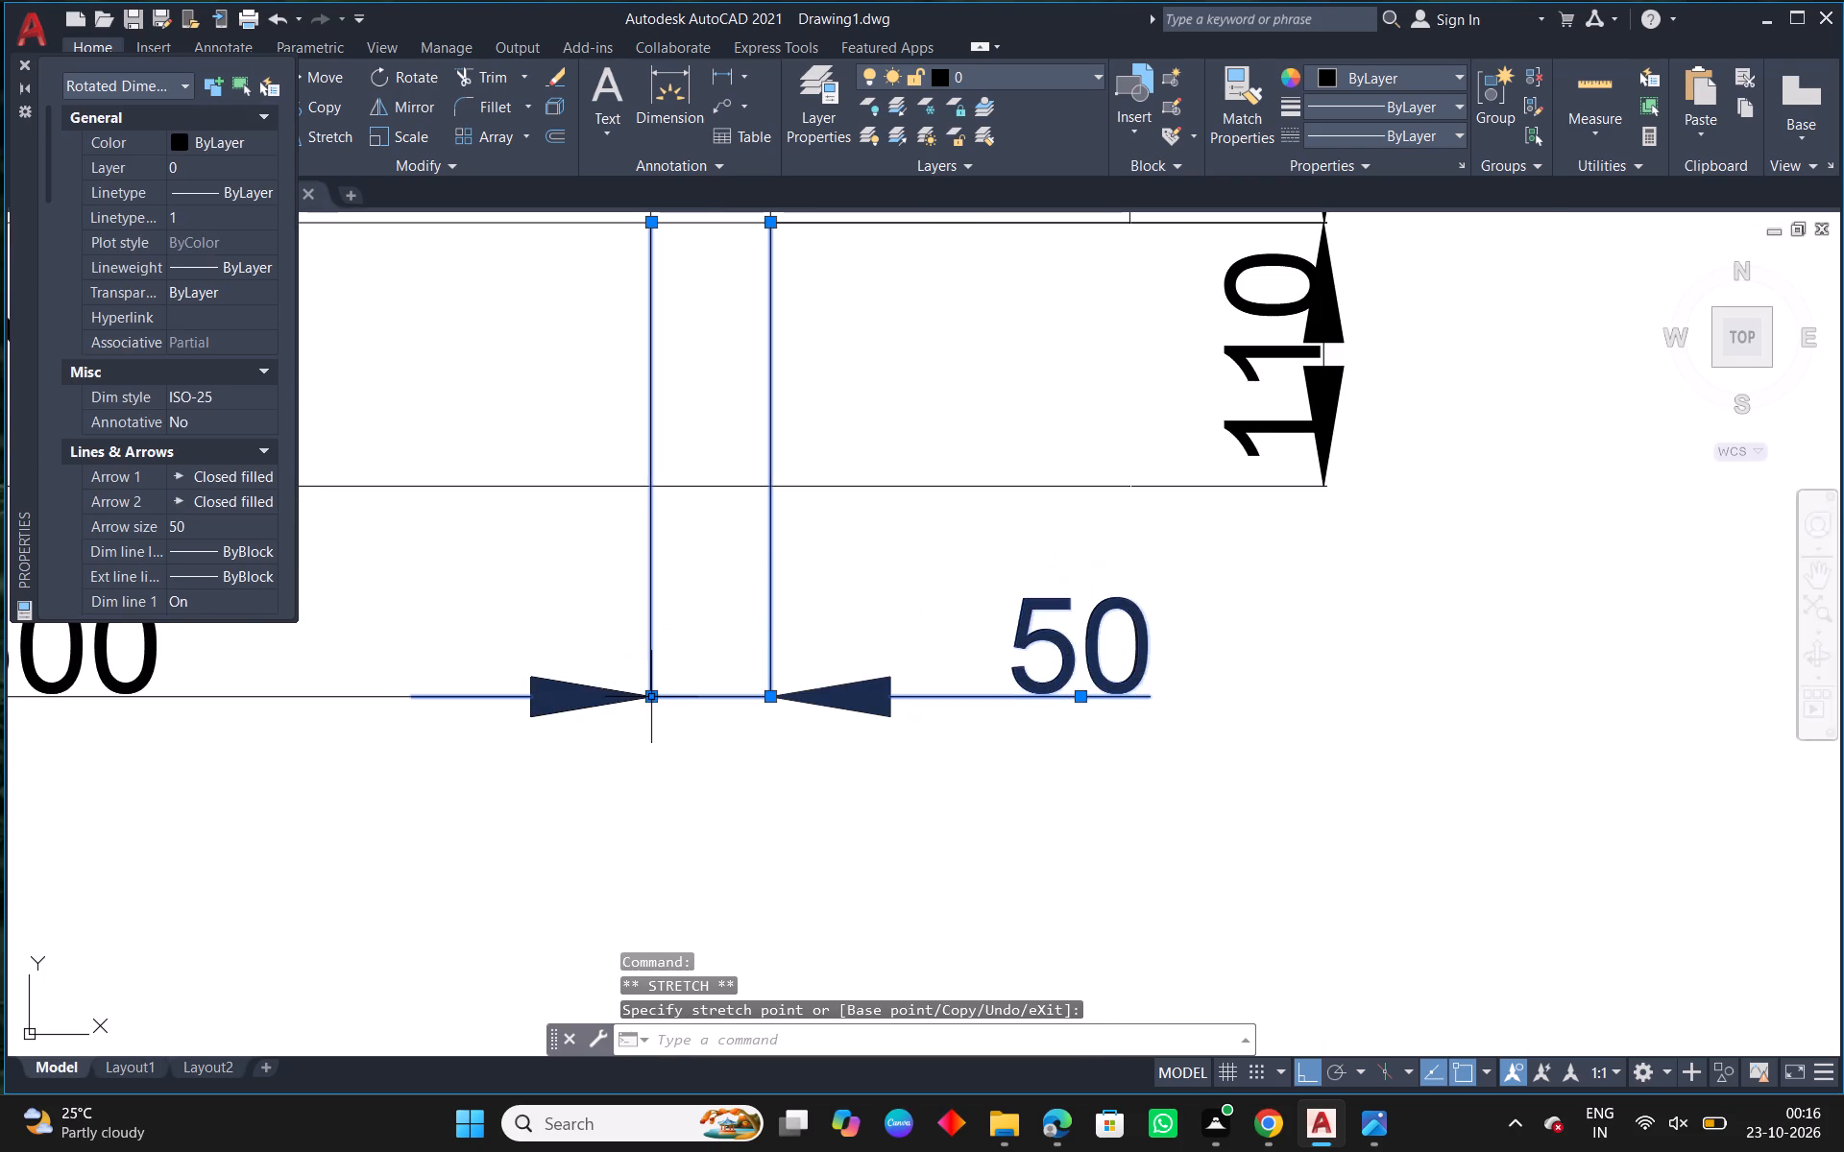
scroll(847, 717, down, 5)
key(Escape)
key(Escape)
Dimension the width of the framed panel left of the shutter, placing its dimension line below the skirting in line with the 500 dimension.
scroll(809, 687, down, 2)
middle_drag(685, 743, 1028, 731)
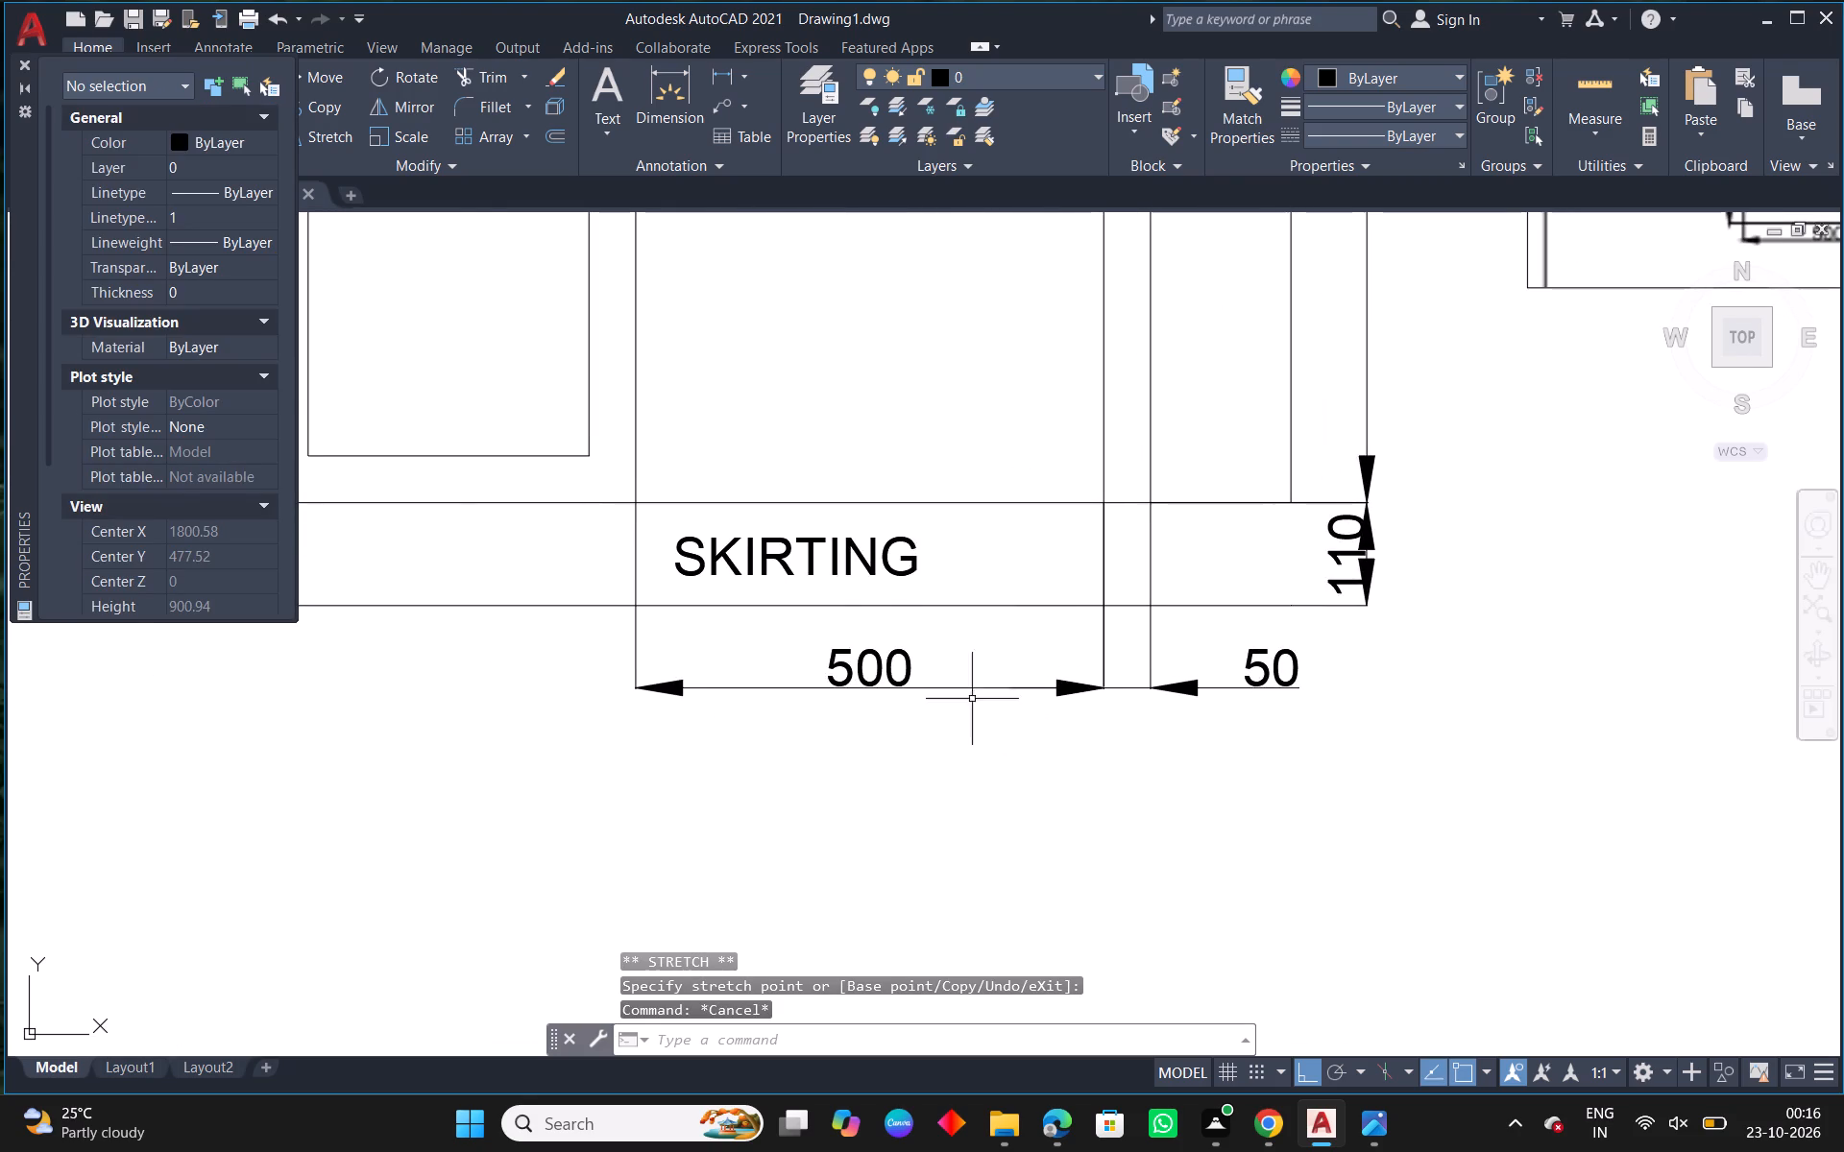
scroll(792, 552, down, 1)
right_click(797, 445)
click(887, 462)
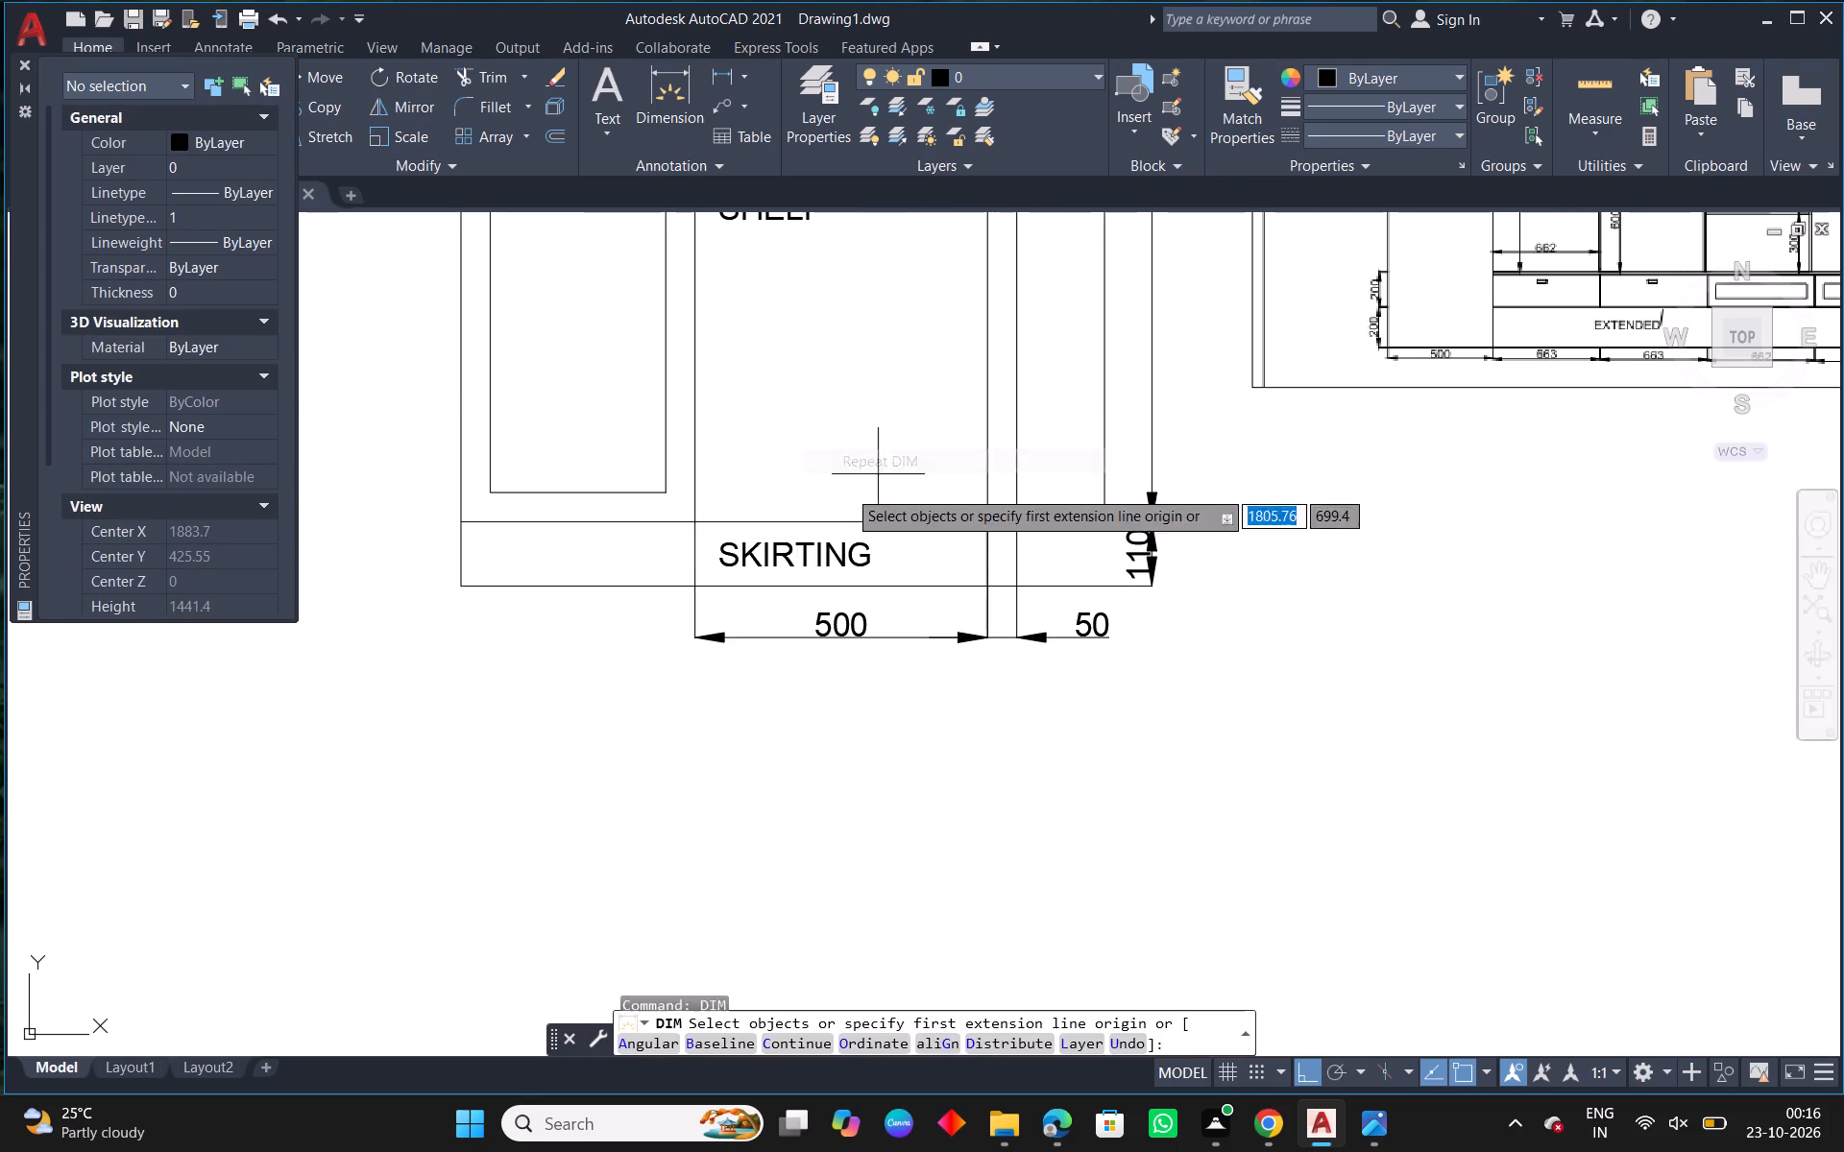
click(697, 519)
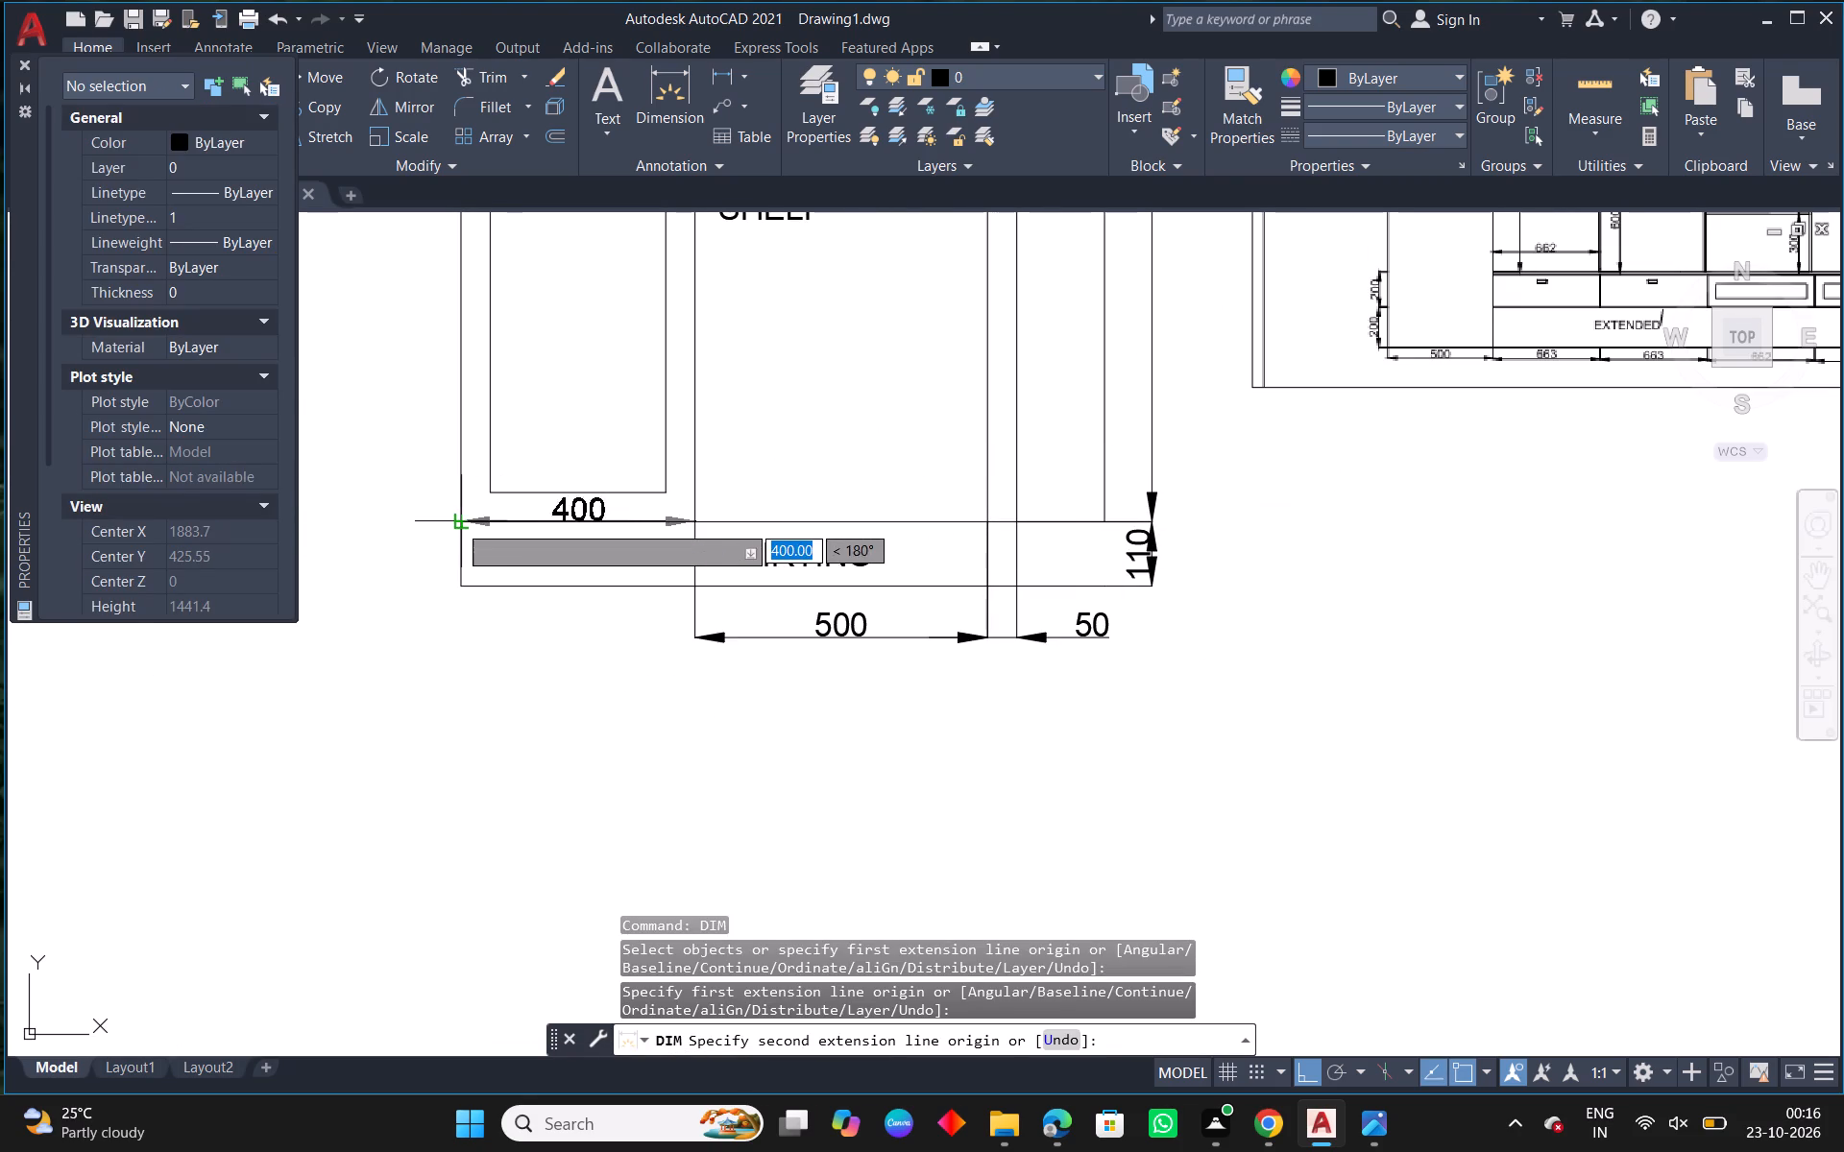
click(457, 523)
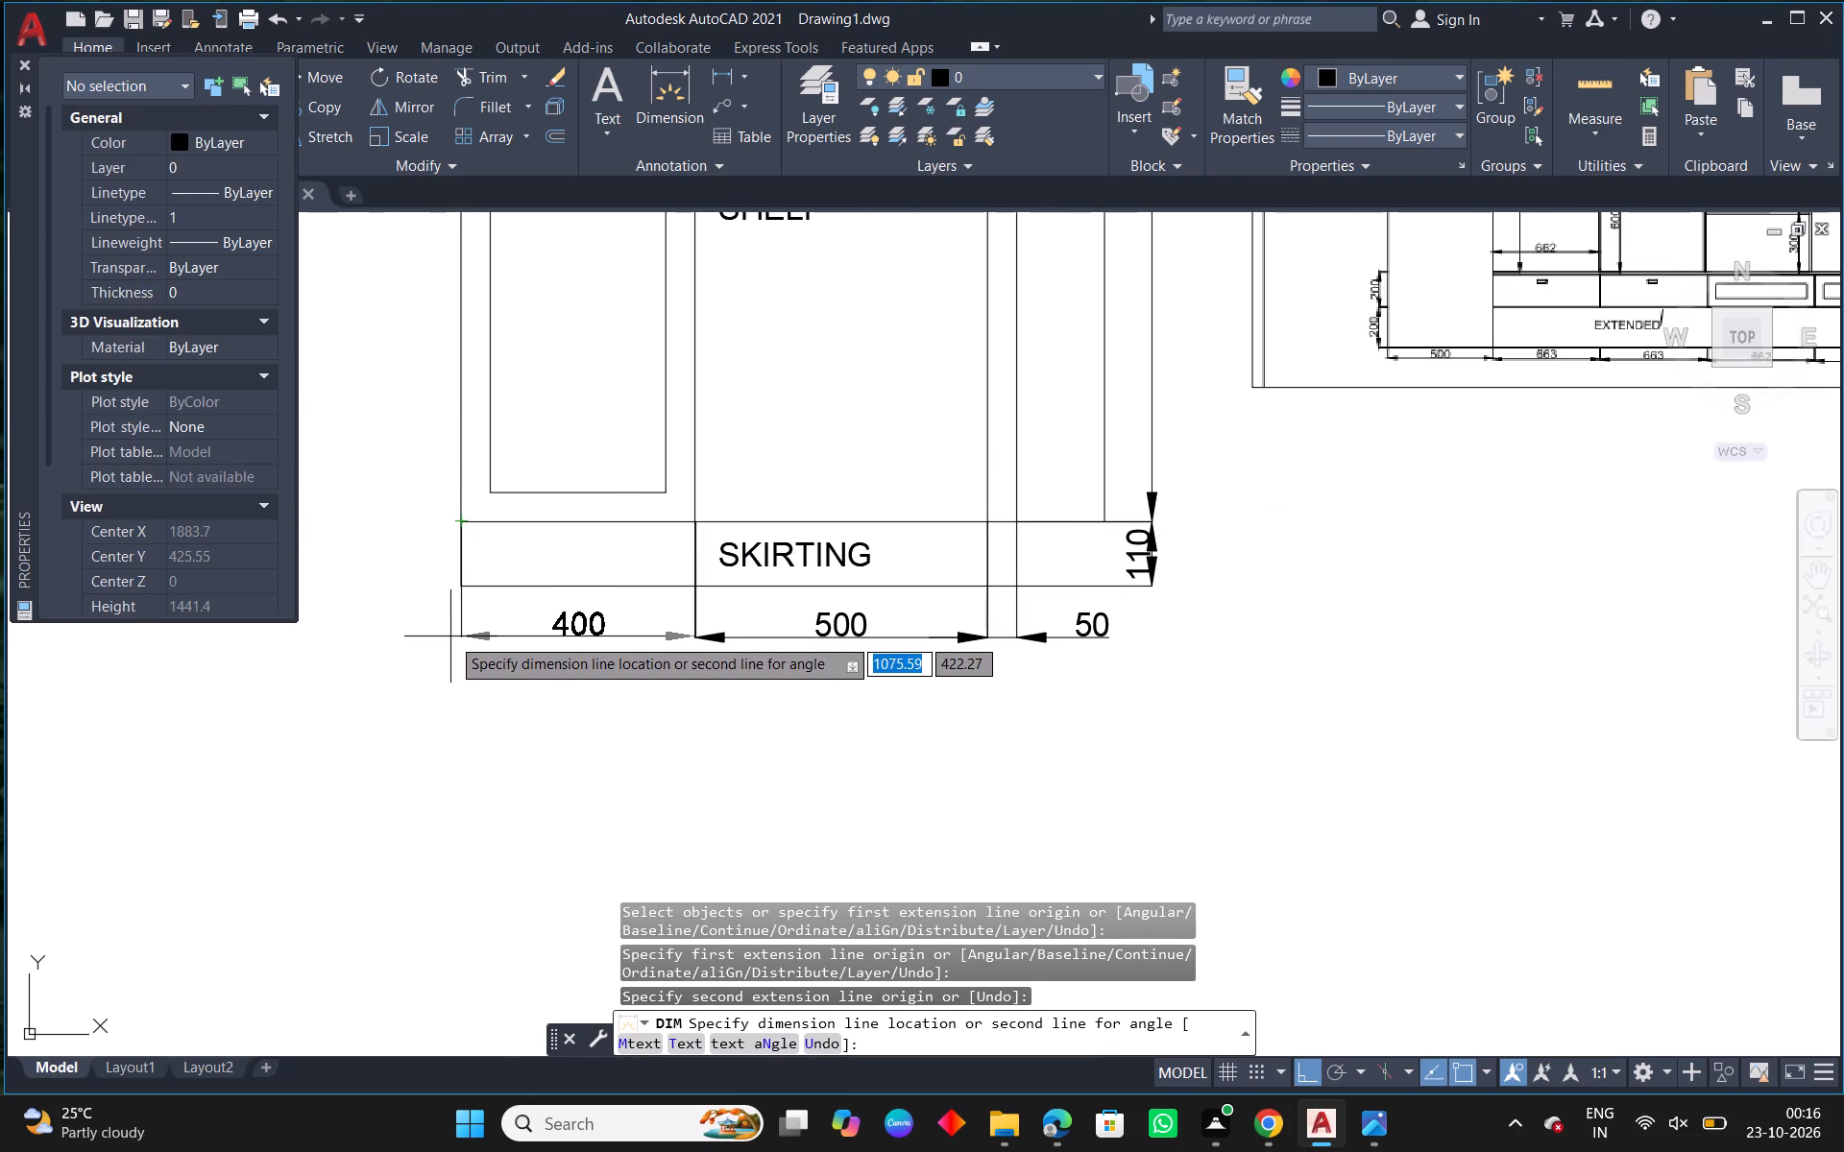
click(450, 636)
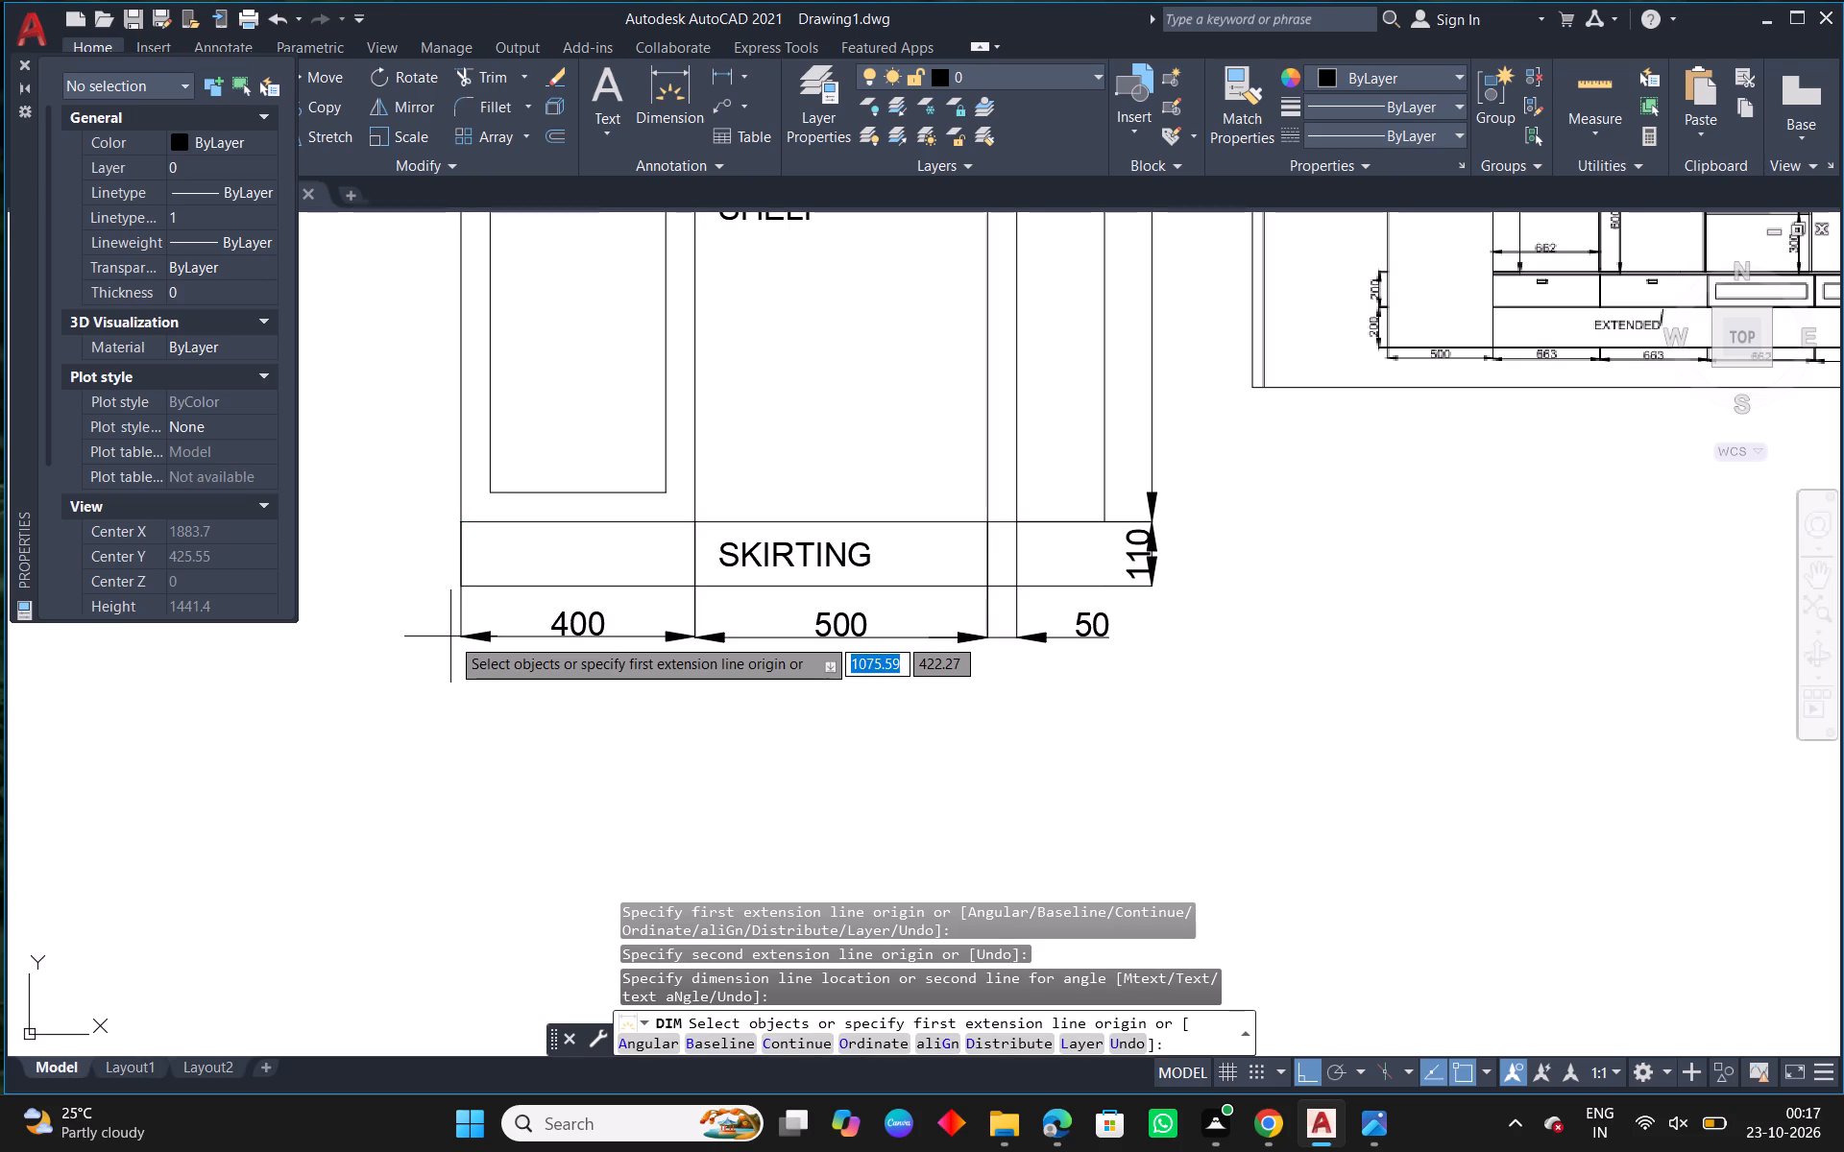
key(Escape)
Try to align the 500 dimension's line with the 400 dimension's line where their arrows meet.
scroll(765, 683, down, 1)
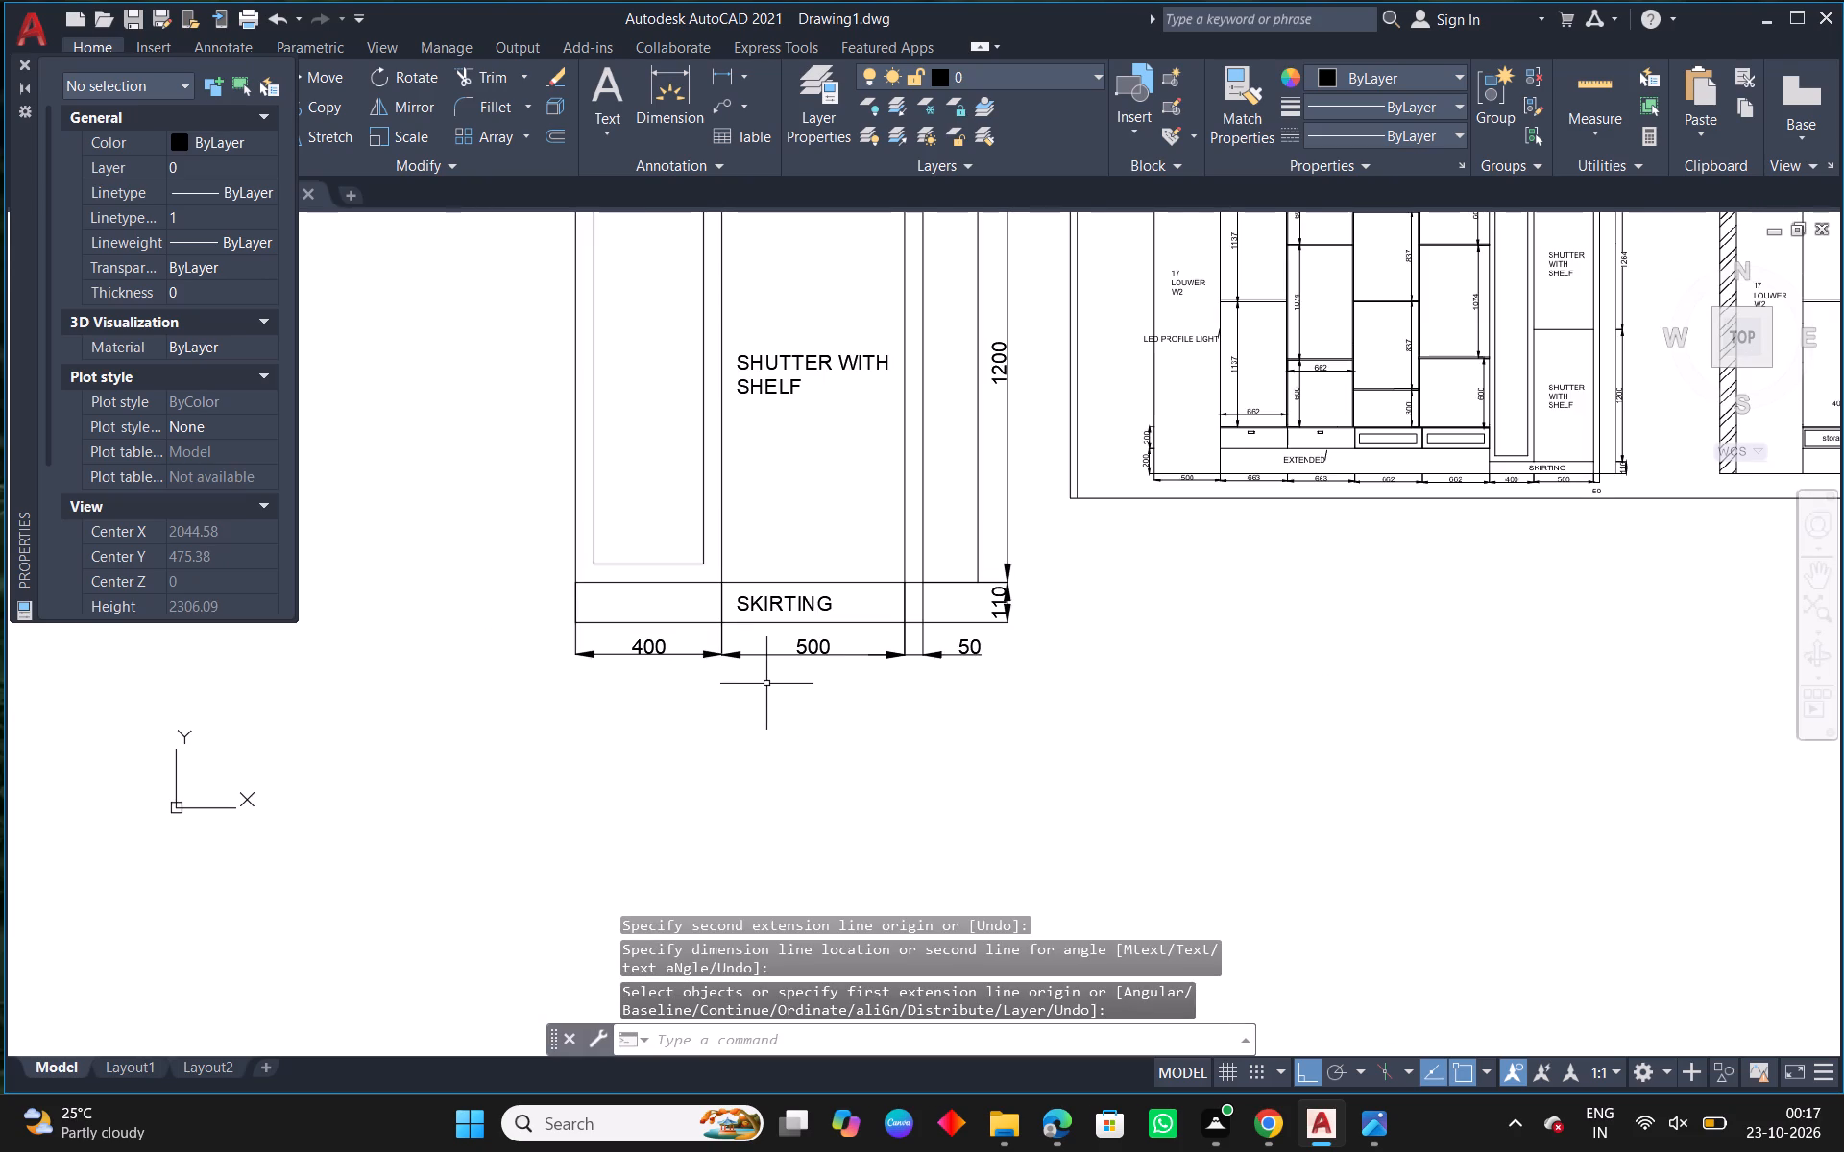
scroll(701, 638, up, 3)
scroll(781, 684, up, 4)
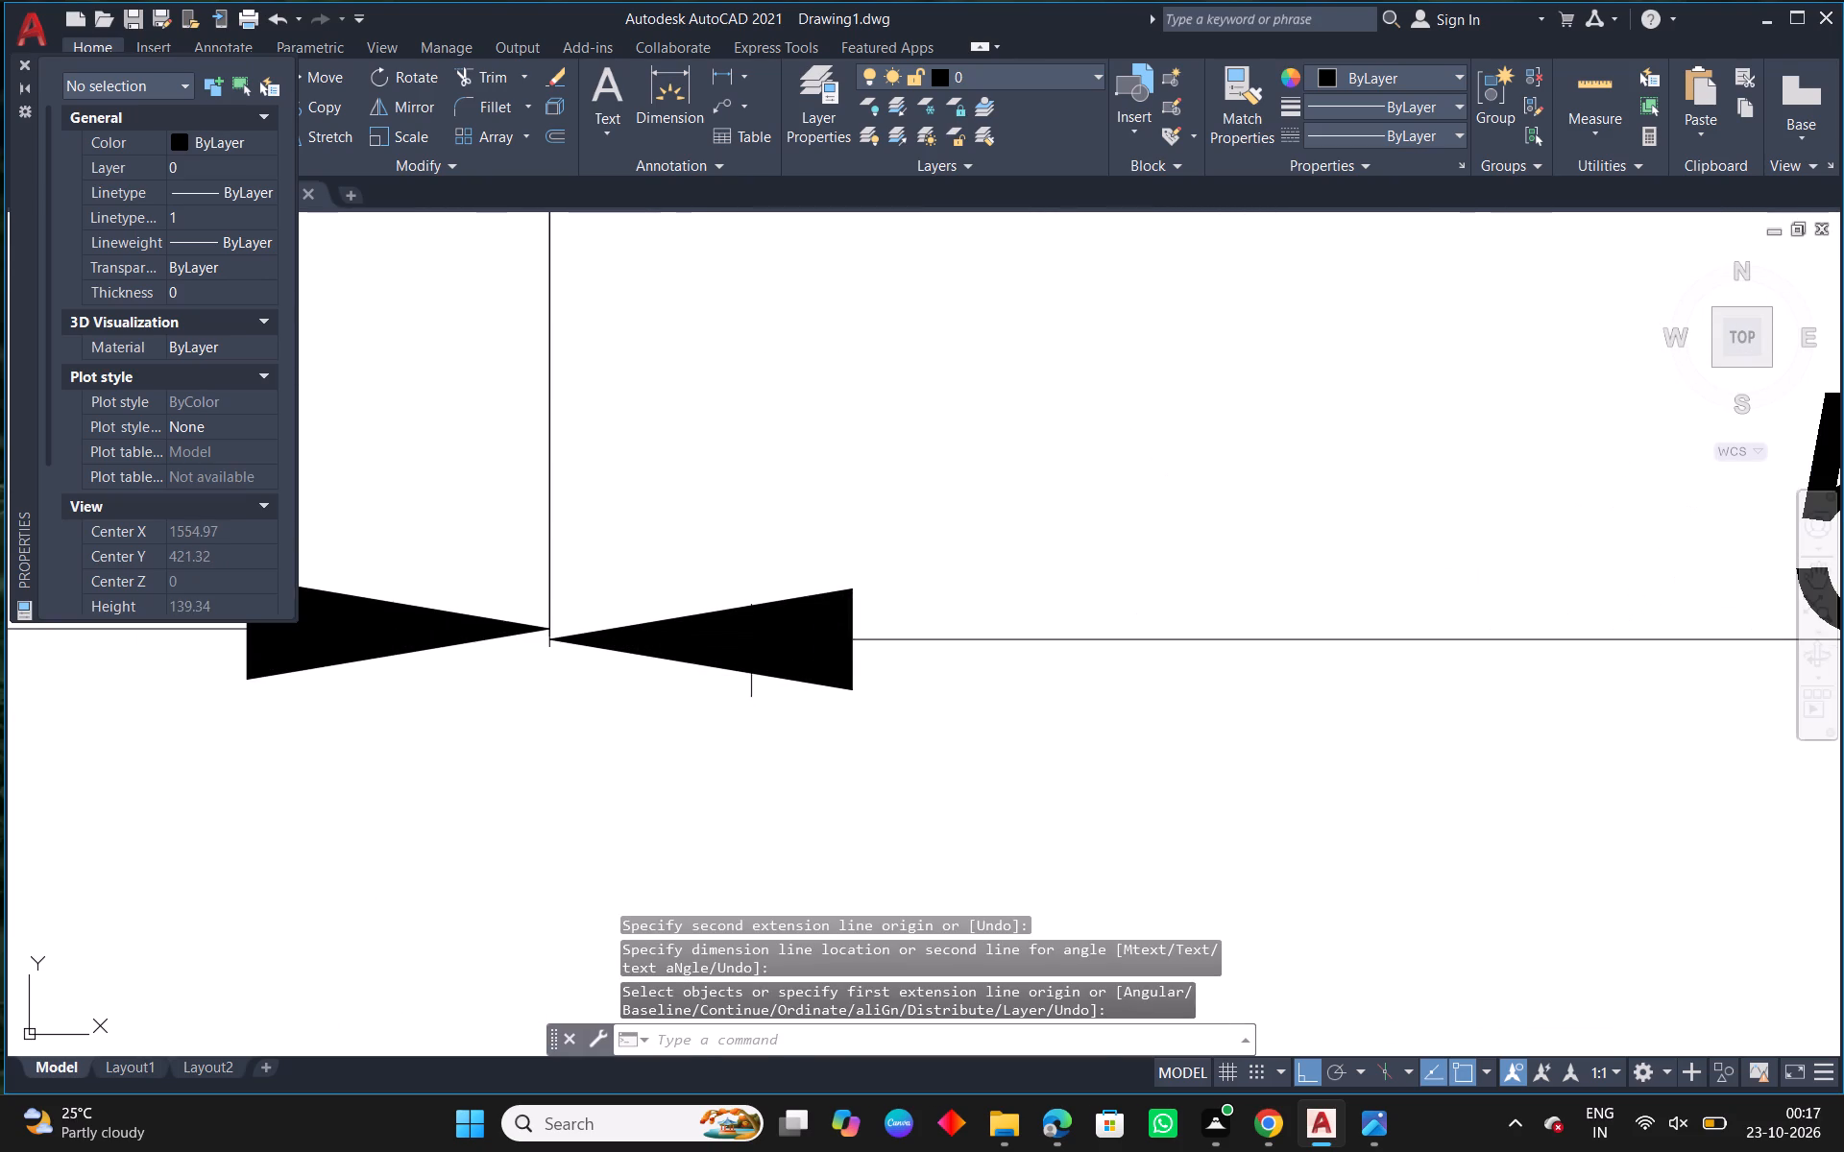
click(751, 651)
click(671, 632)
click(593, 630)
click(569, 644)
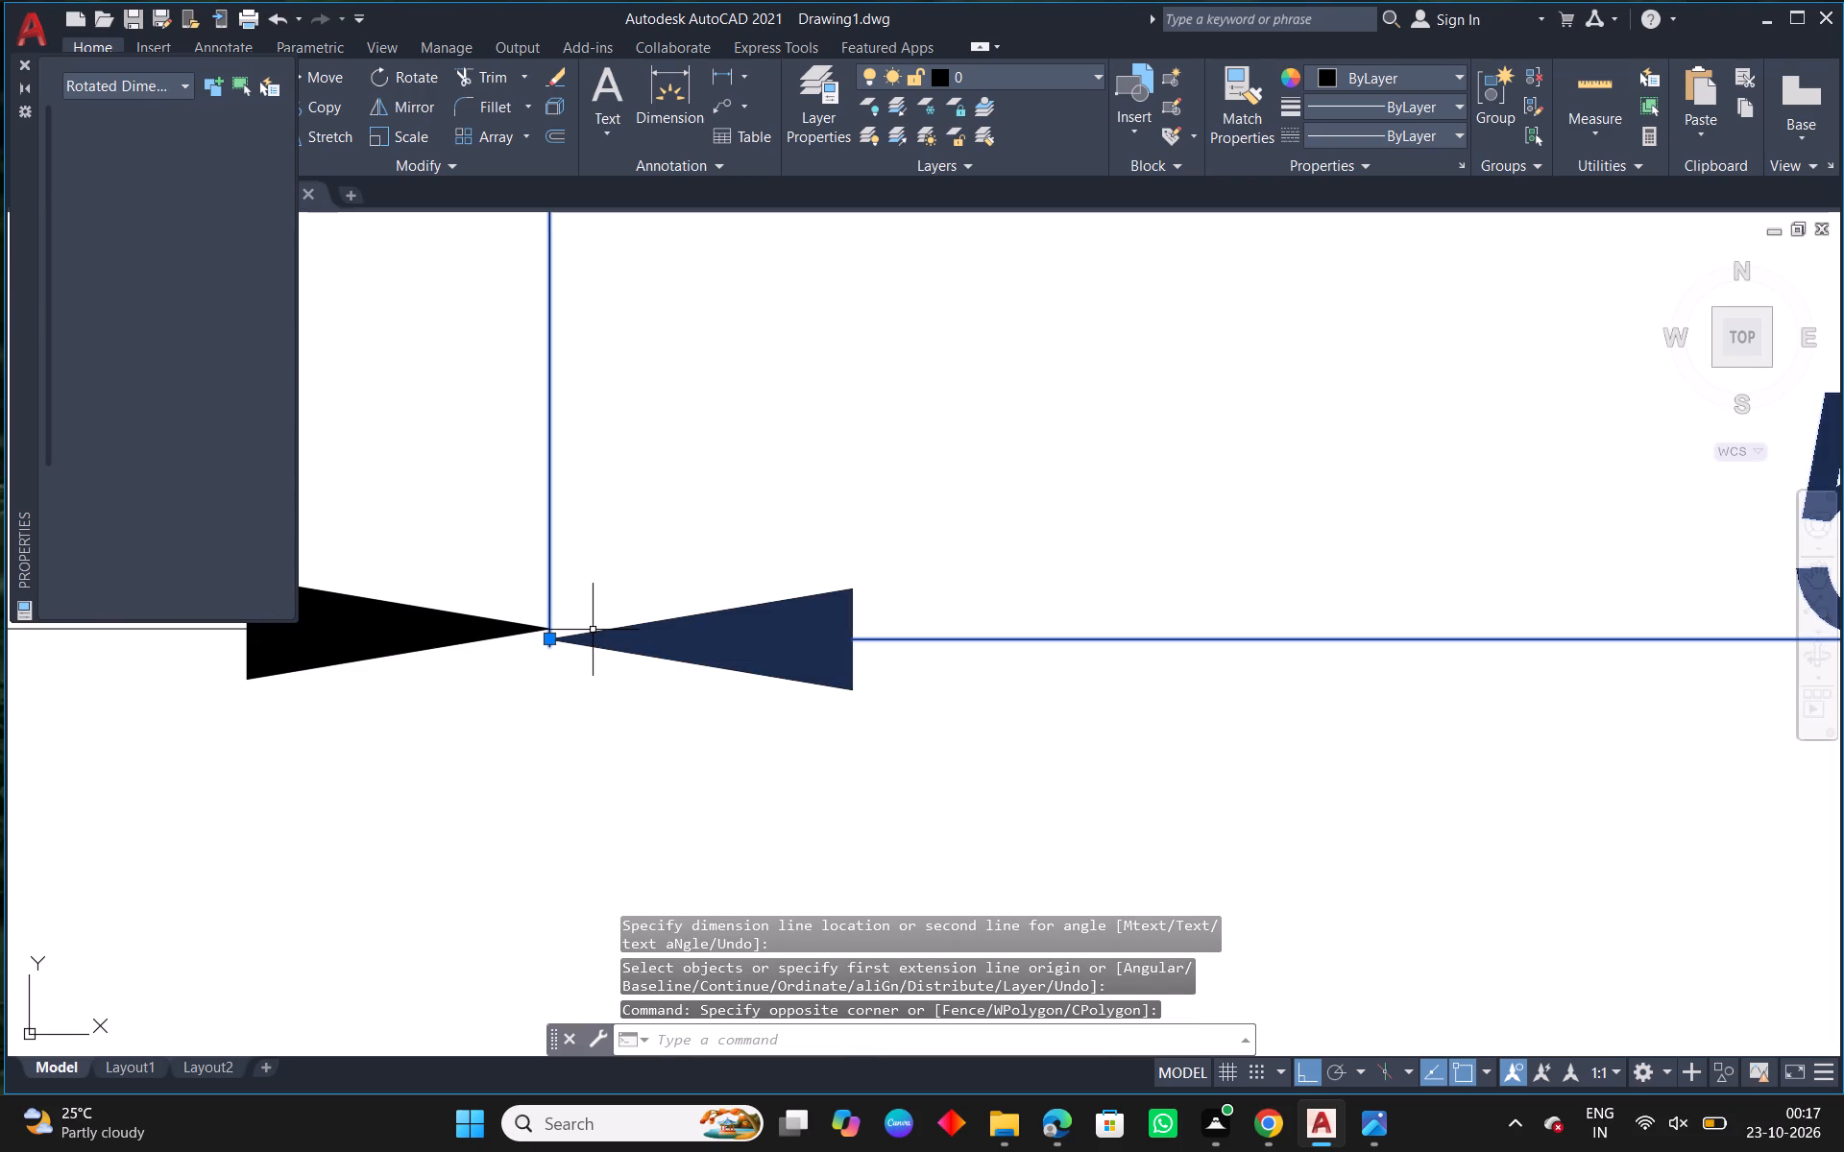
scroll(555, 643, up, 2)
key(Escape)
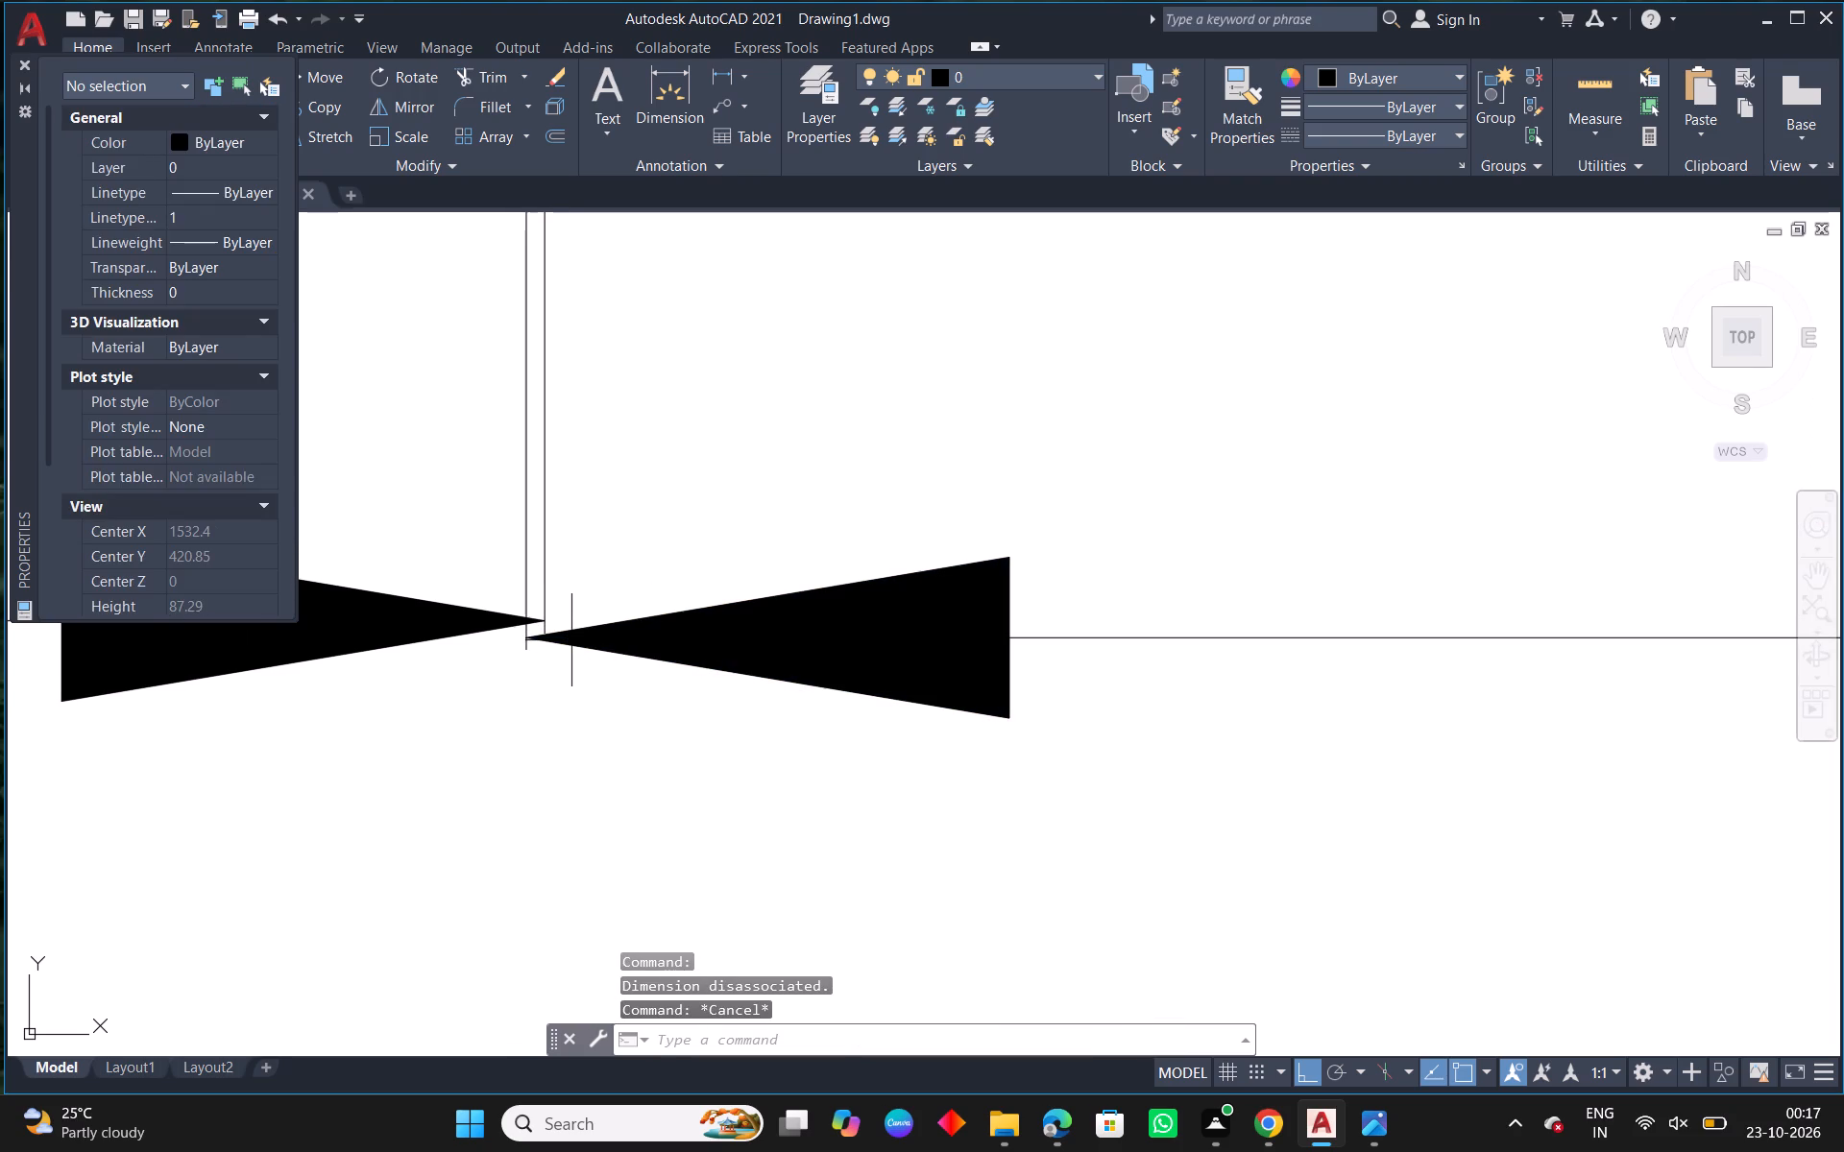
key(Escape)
Undo the last stretch of the 500 dimension and align its line with the 400 dimension's line where their arrows meet.
key(ctrl+z)
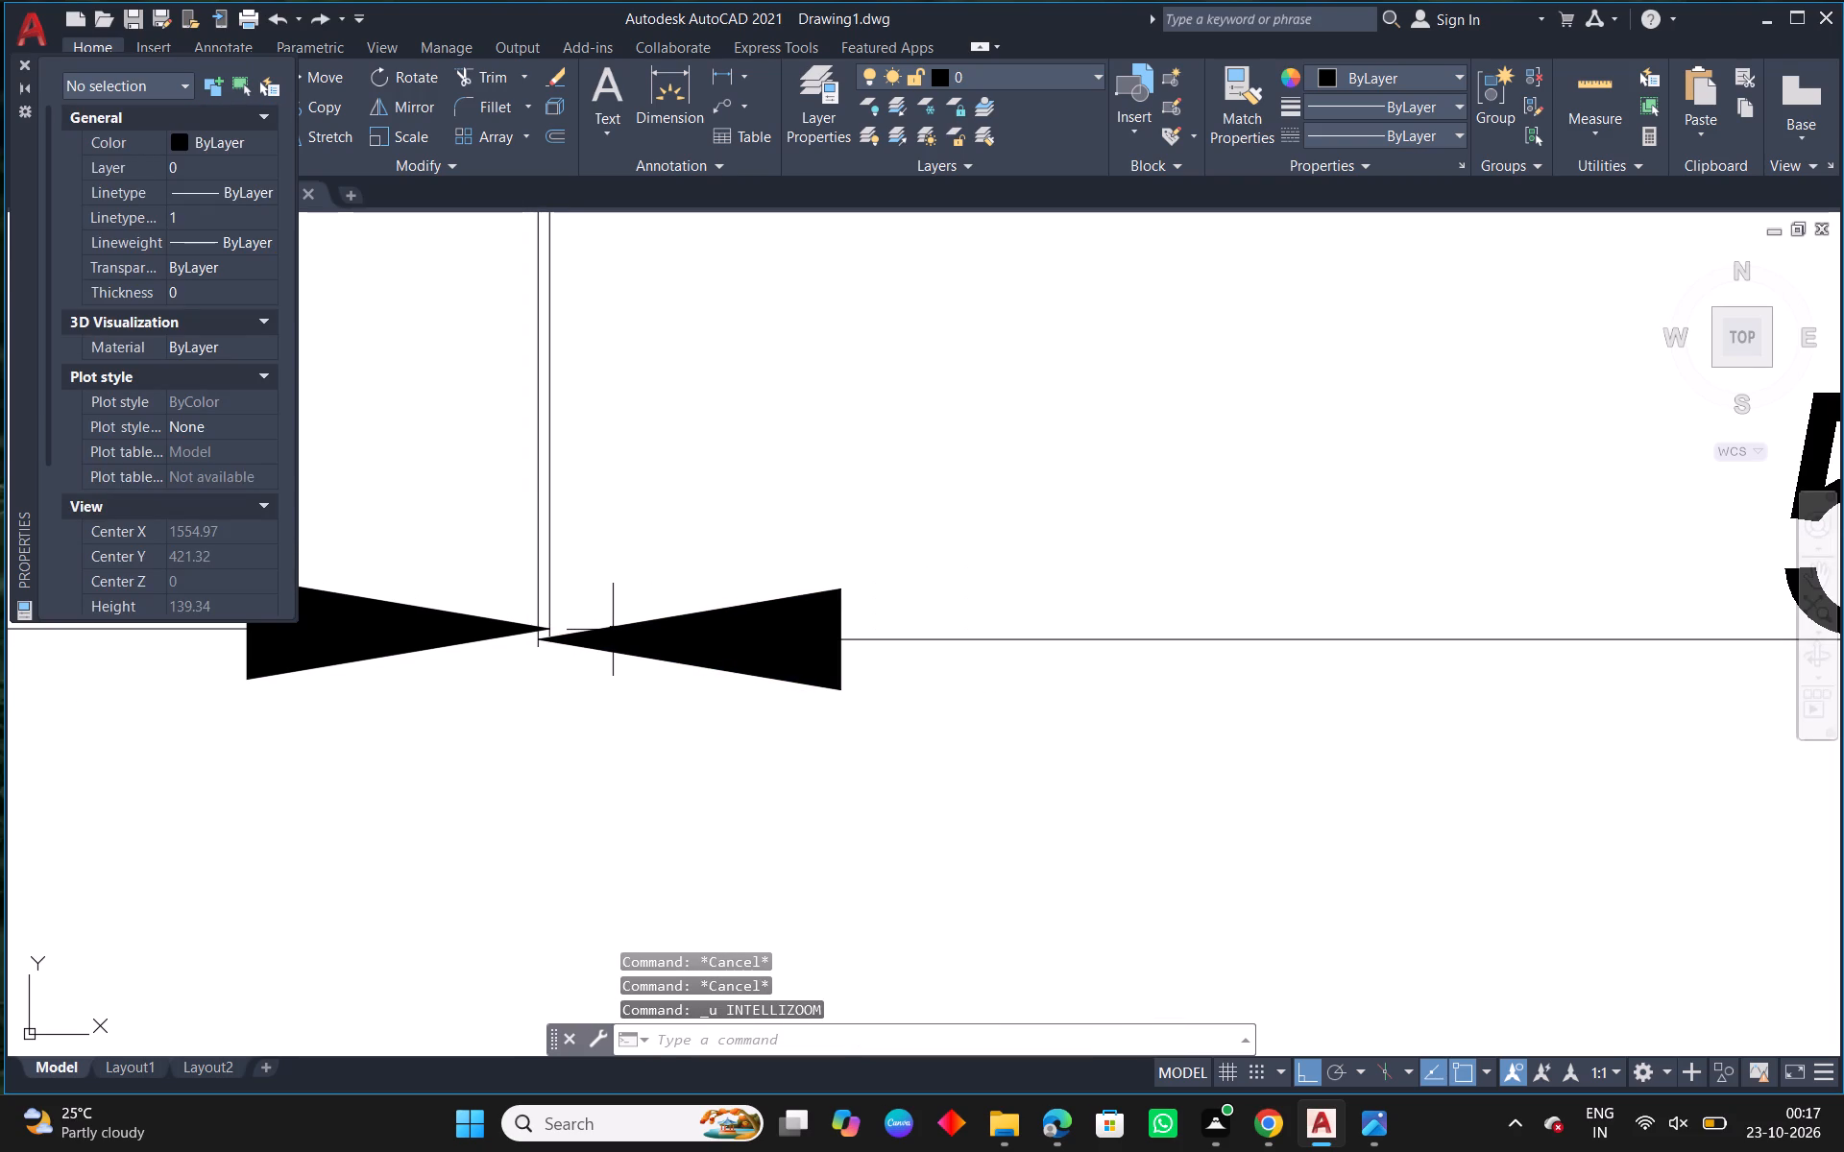
key(ctrl+z)
click(613, 629)
scroll(537, 642, up, 1)
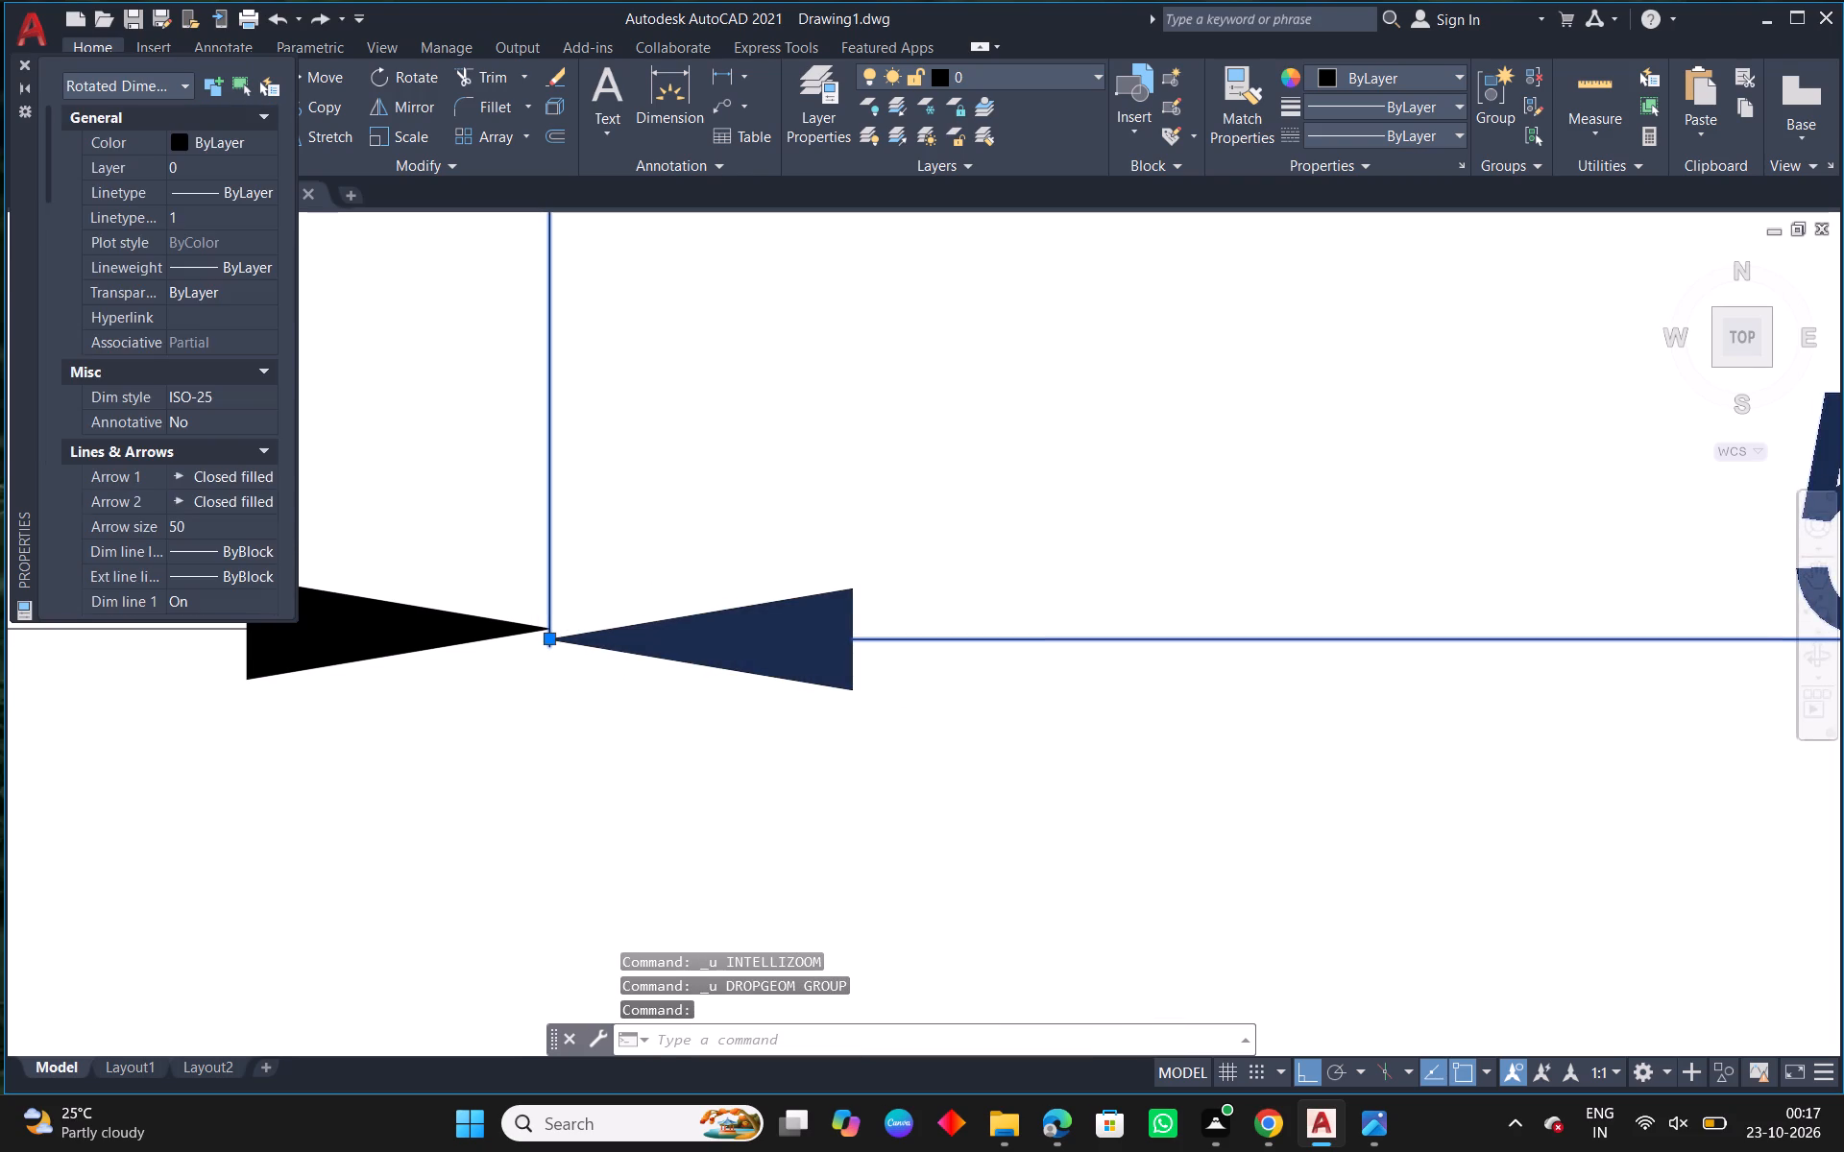
scroll(527, 645, up, 1)
click(574, 636)
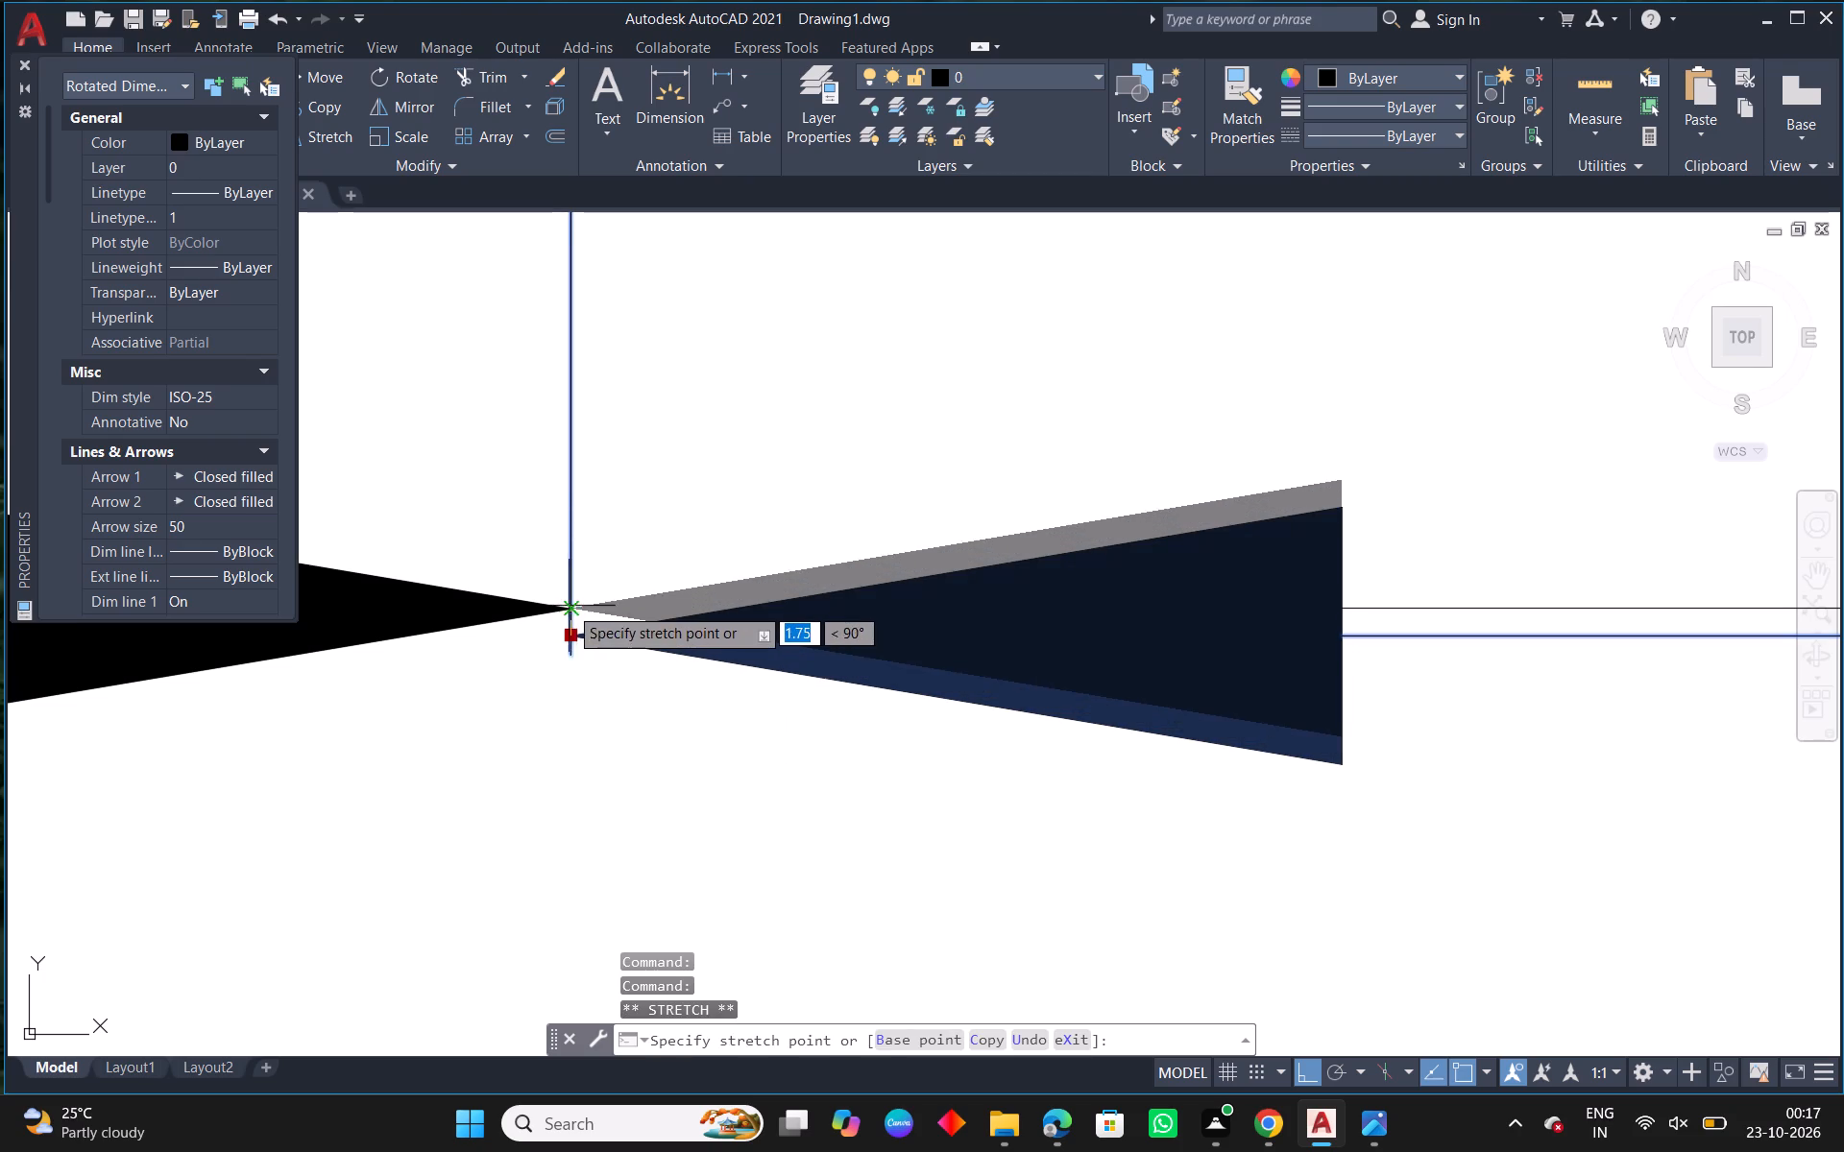
click(569, 606)
key(Escape)
scroll(751, 625, down, 1)
key(Escape)
scroll(752, 625, down, 4)
key(Escape)
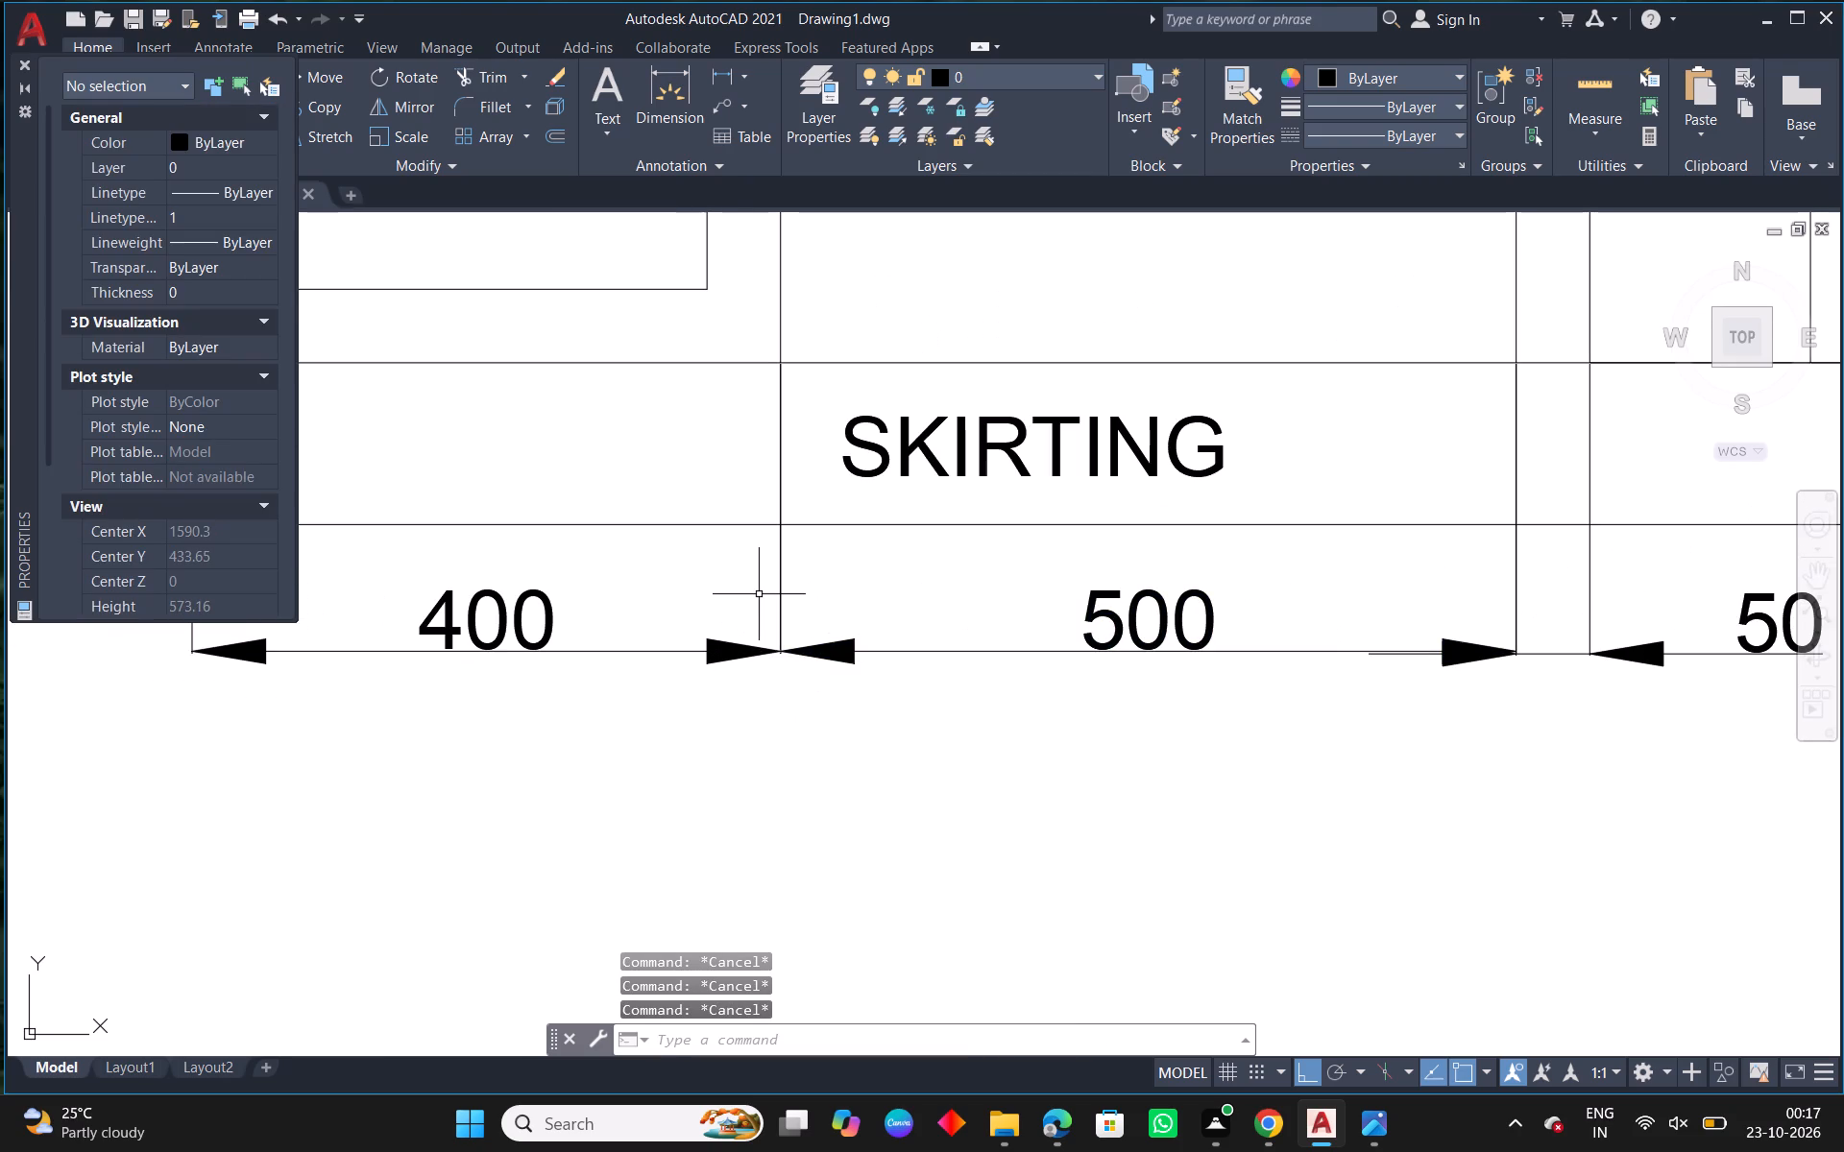
Examine the compartment layout and dimensions beside the shutter unit in the reference image's outer view.
scroll(853, 681, down, 3)
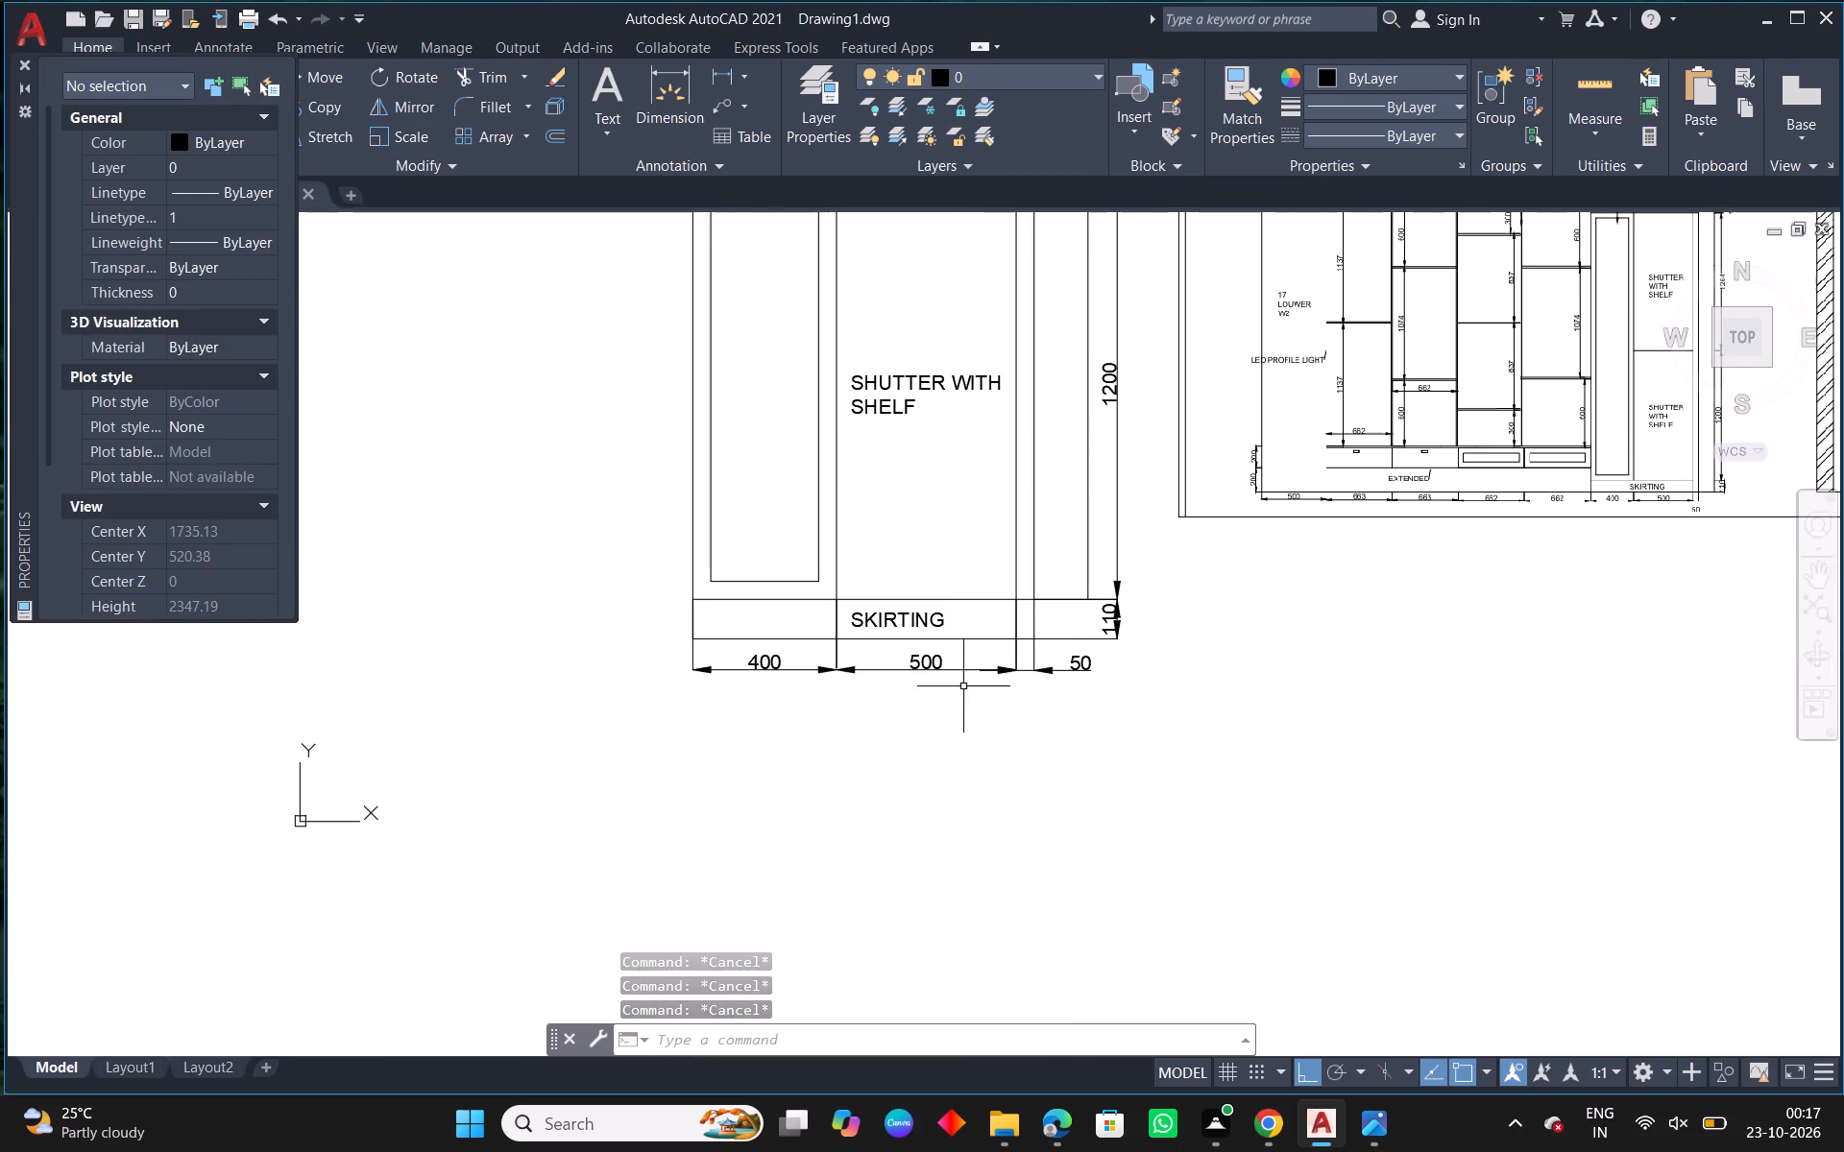
middle_drag(1097, 708, 1035, 713)
scroll(1024, 714, down, 1)
middle_drag(1219, 693, 1072, 705)
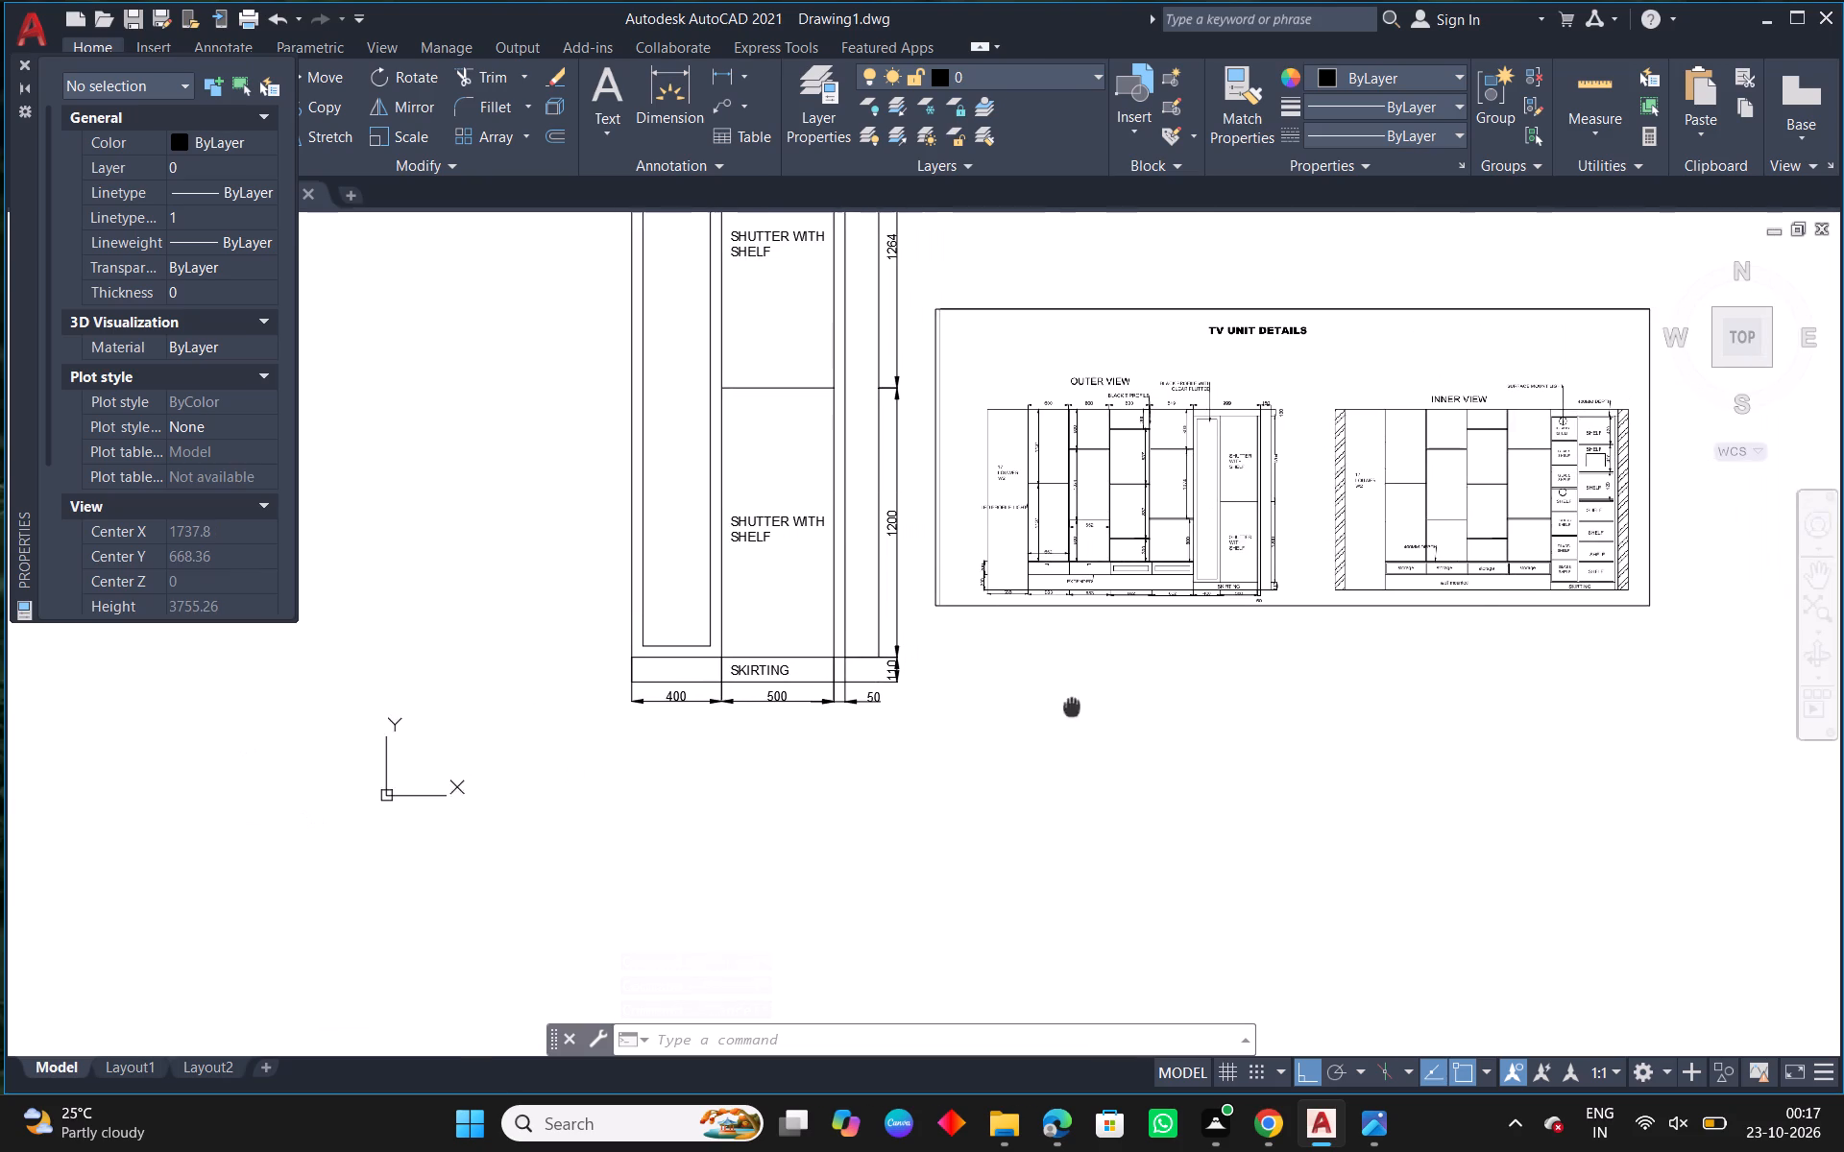
scroll(1238, 607, up, 2)
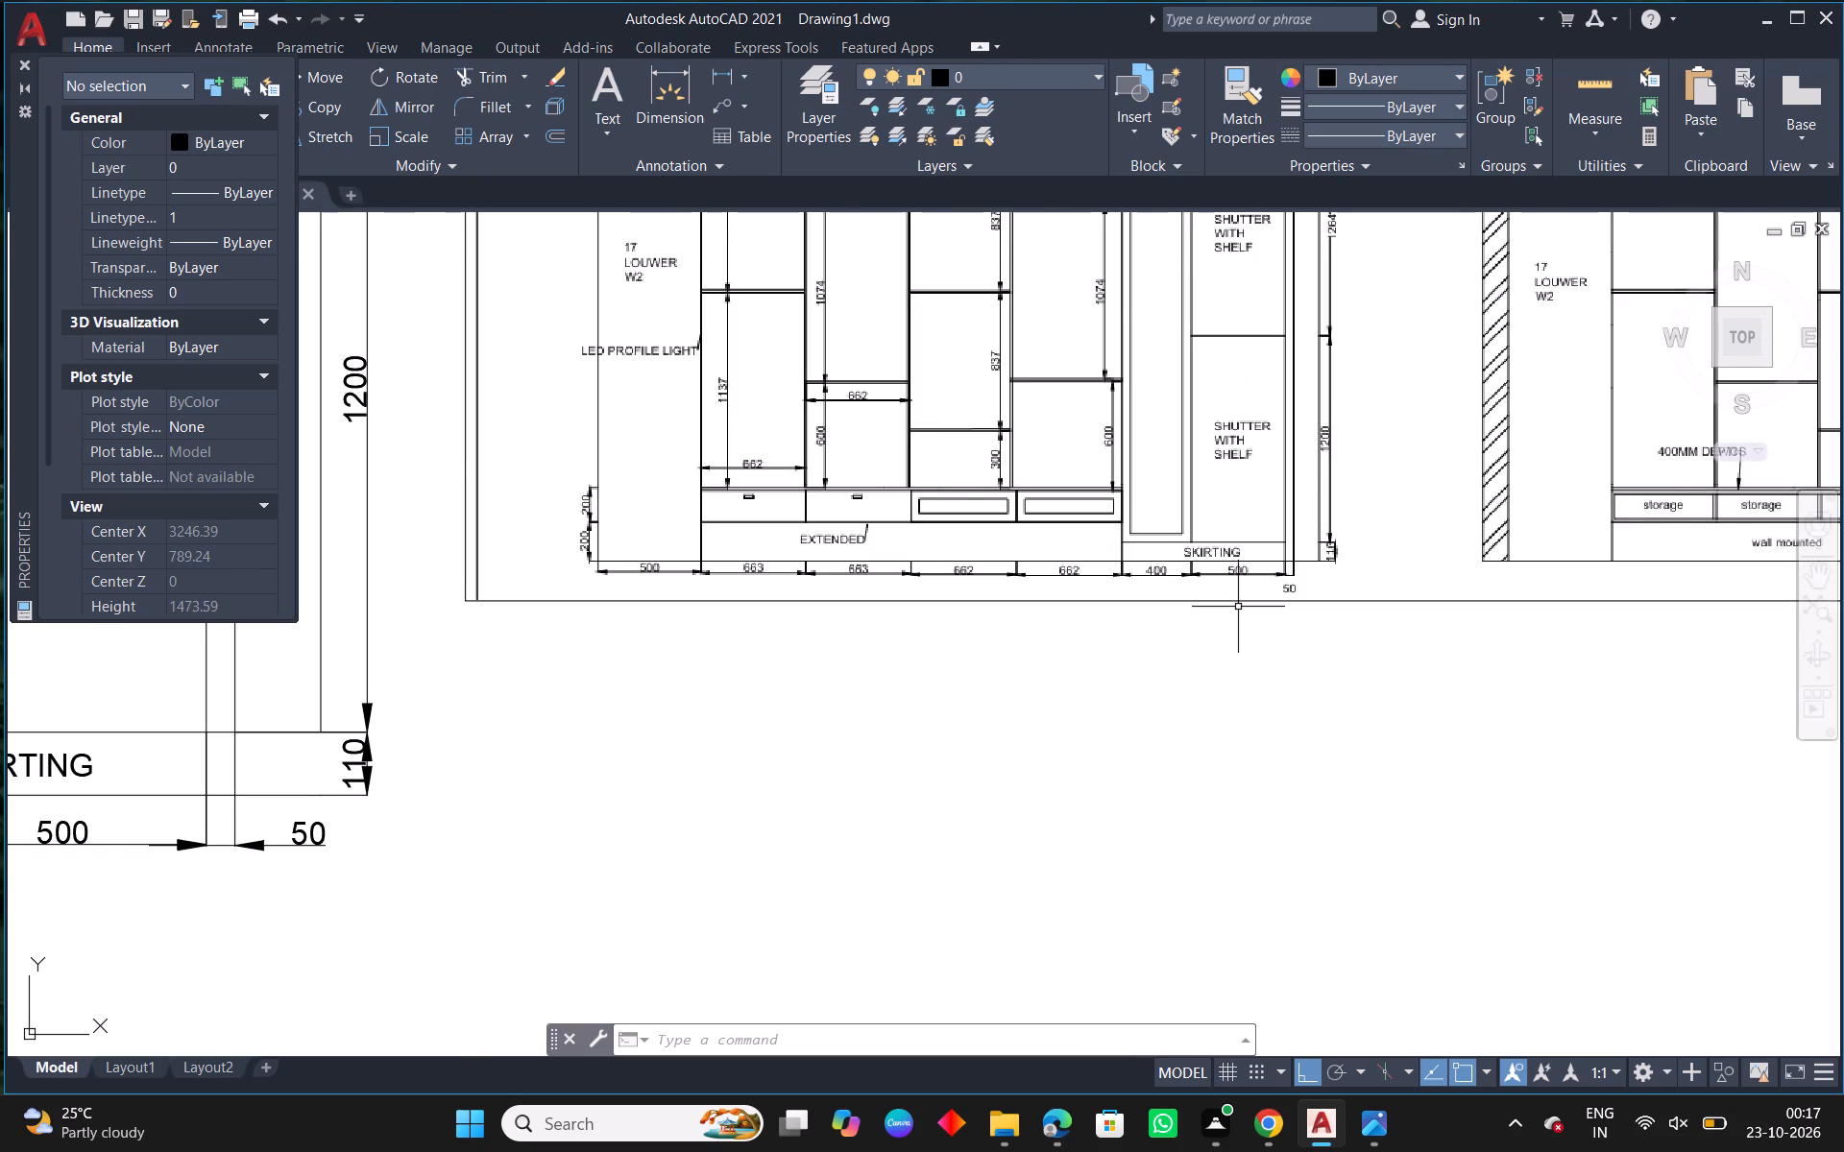
scroll(1238, 607, down, 1)
middle_drag(1000, 684, 1008, 722)
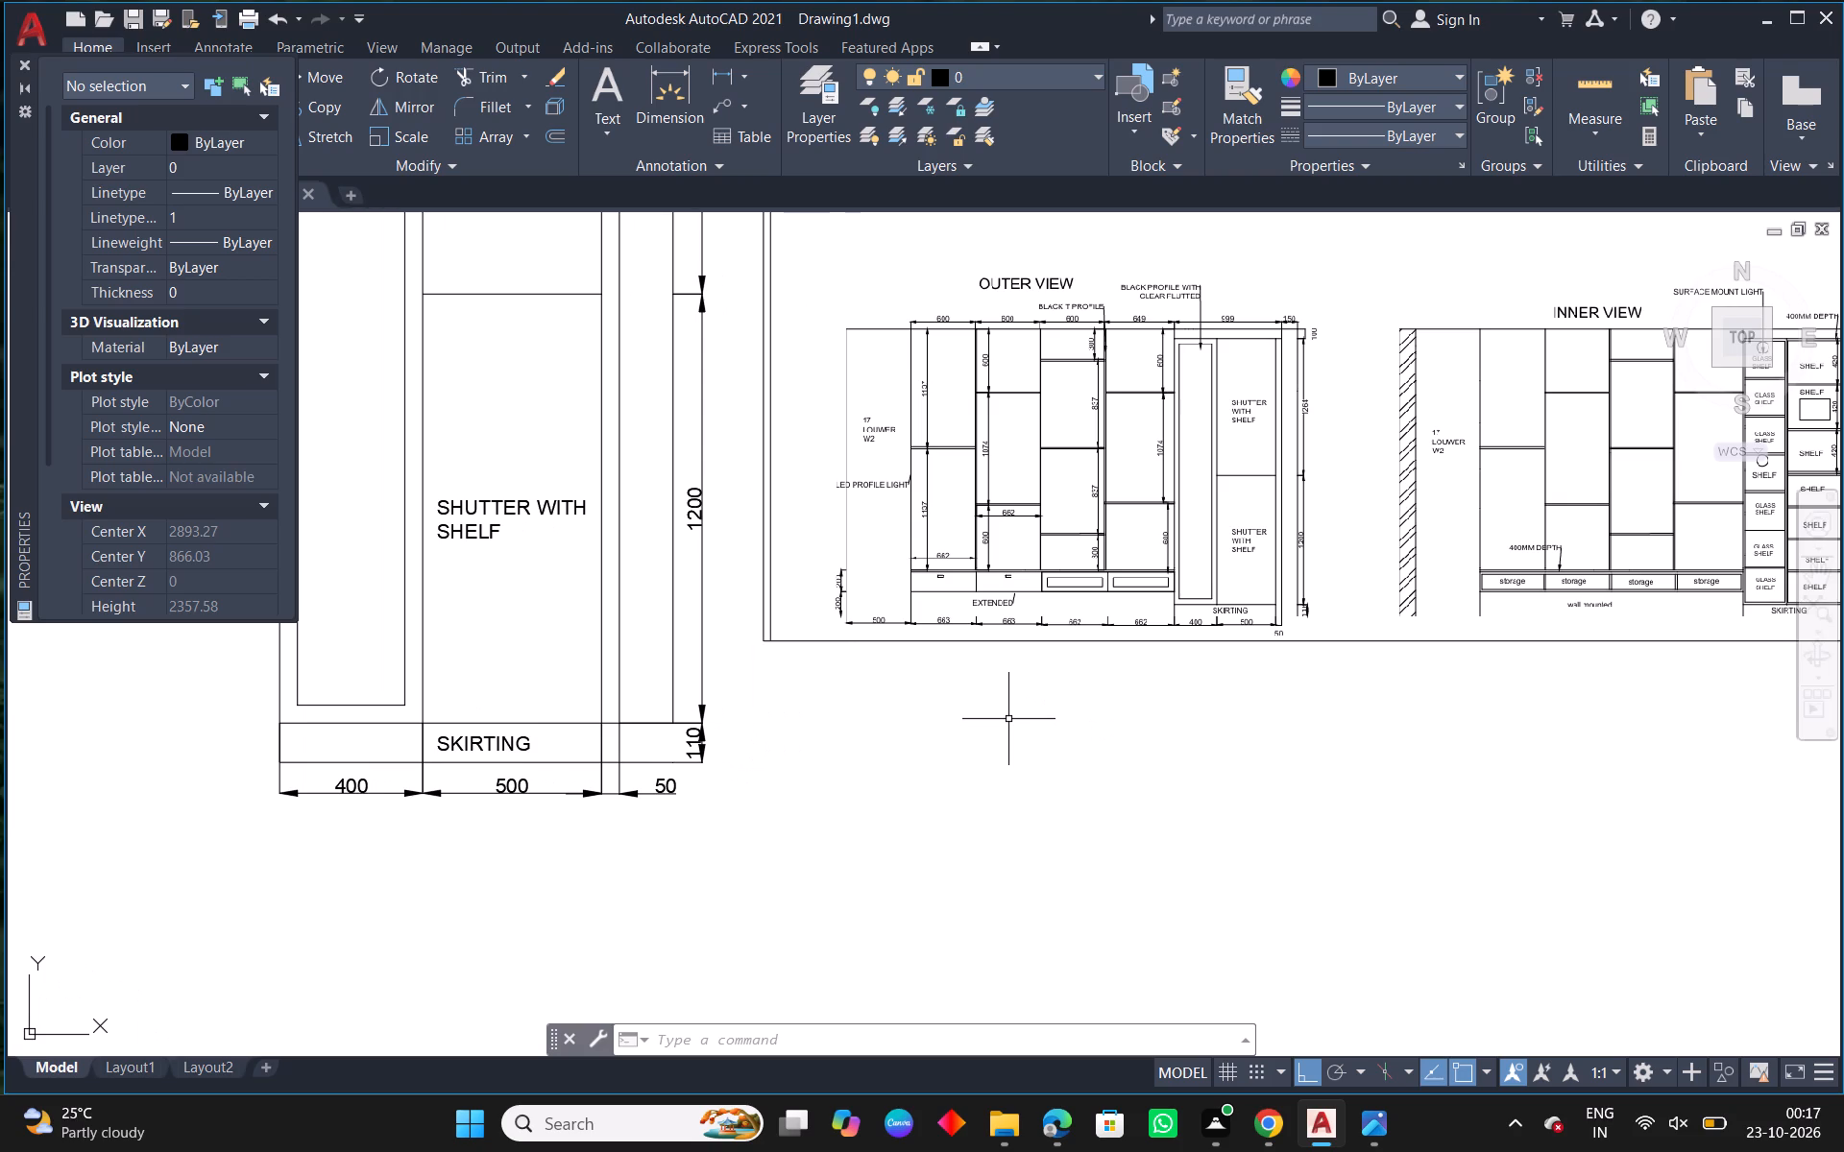
scroll(1225, 381, up, 2)
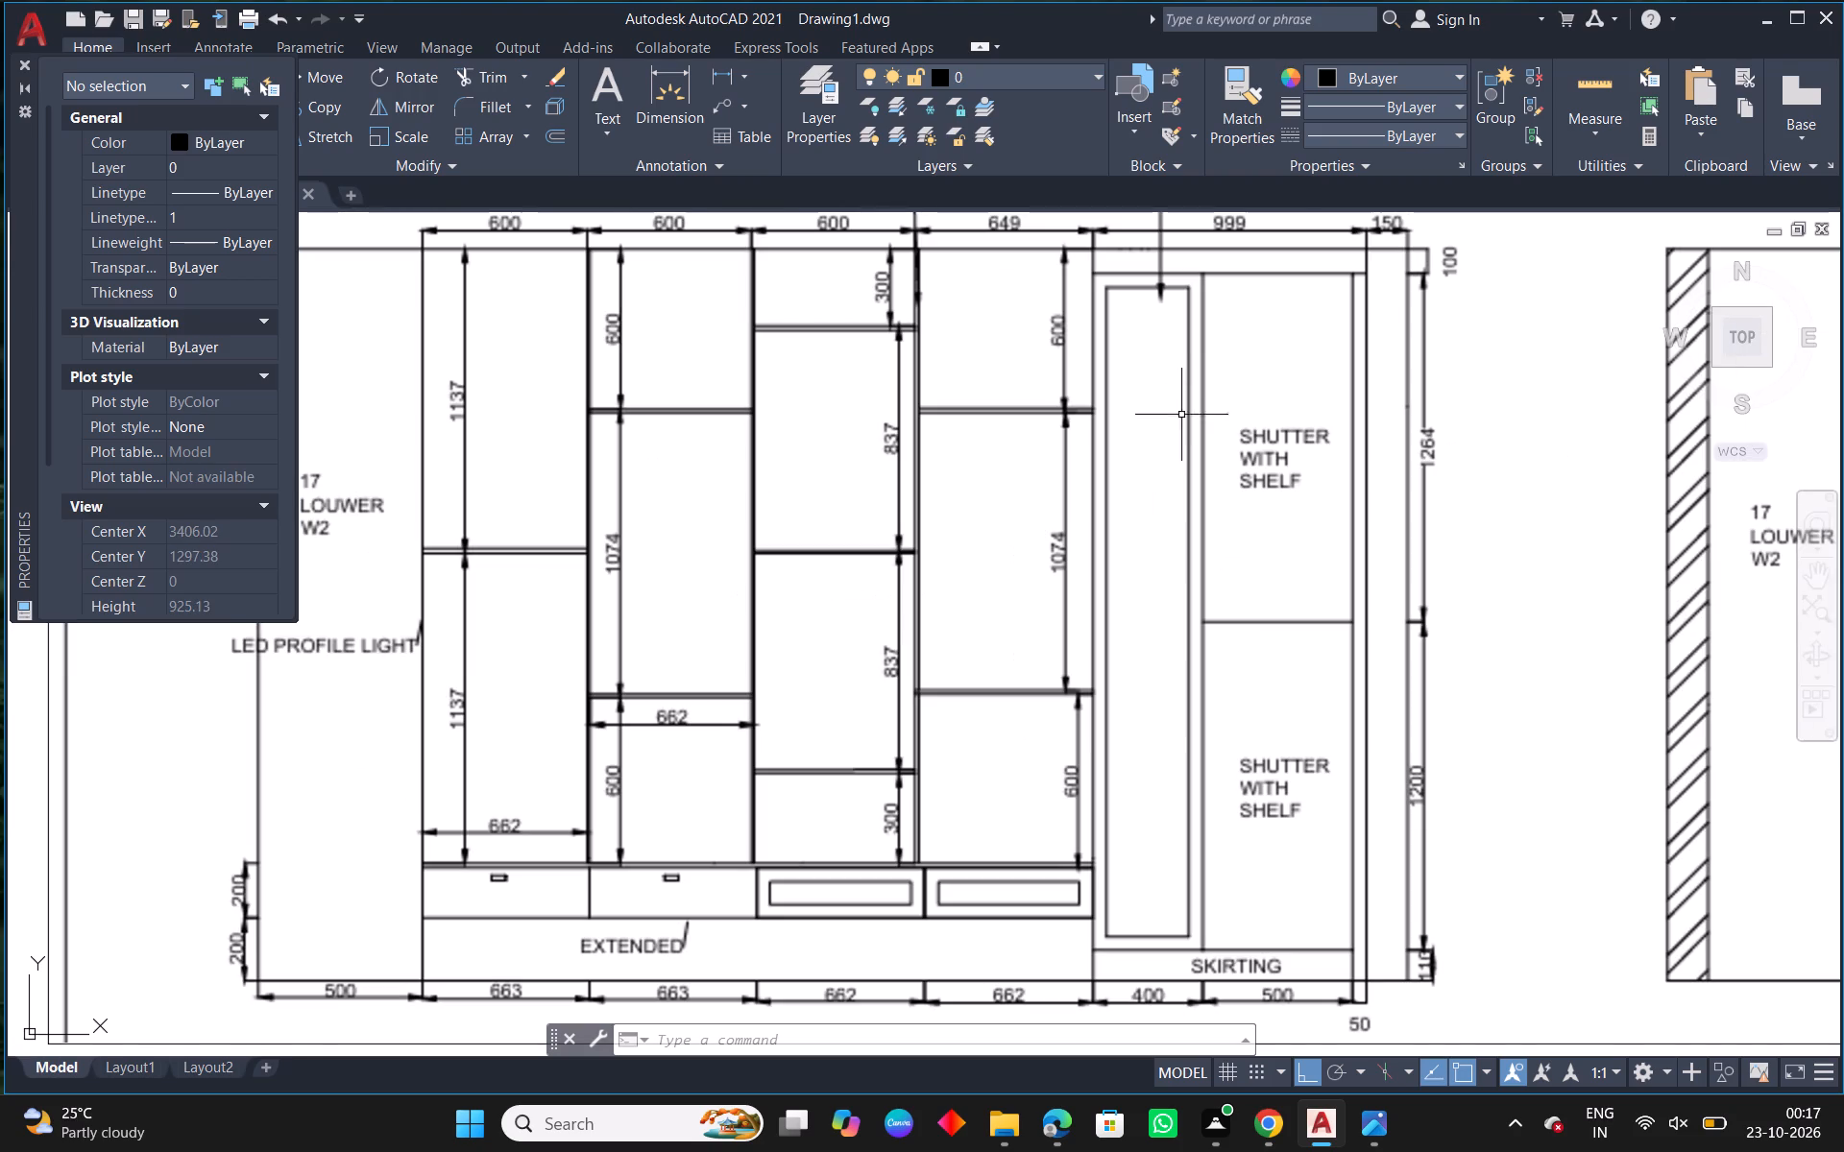
scroll(1167, 472, down, 2)
middle_drag(1003, 532, 1356, 828)
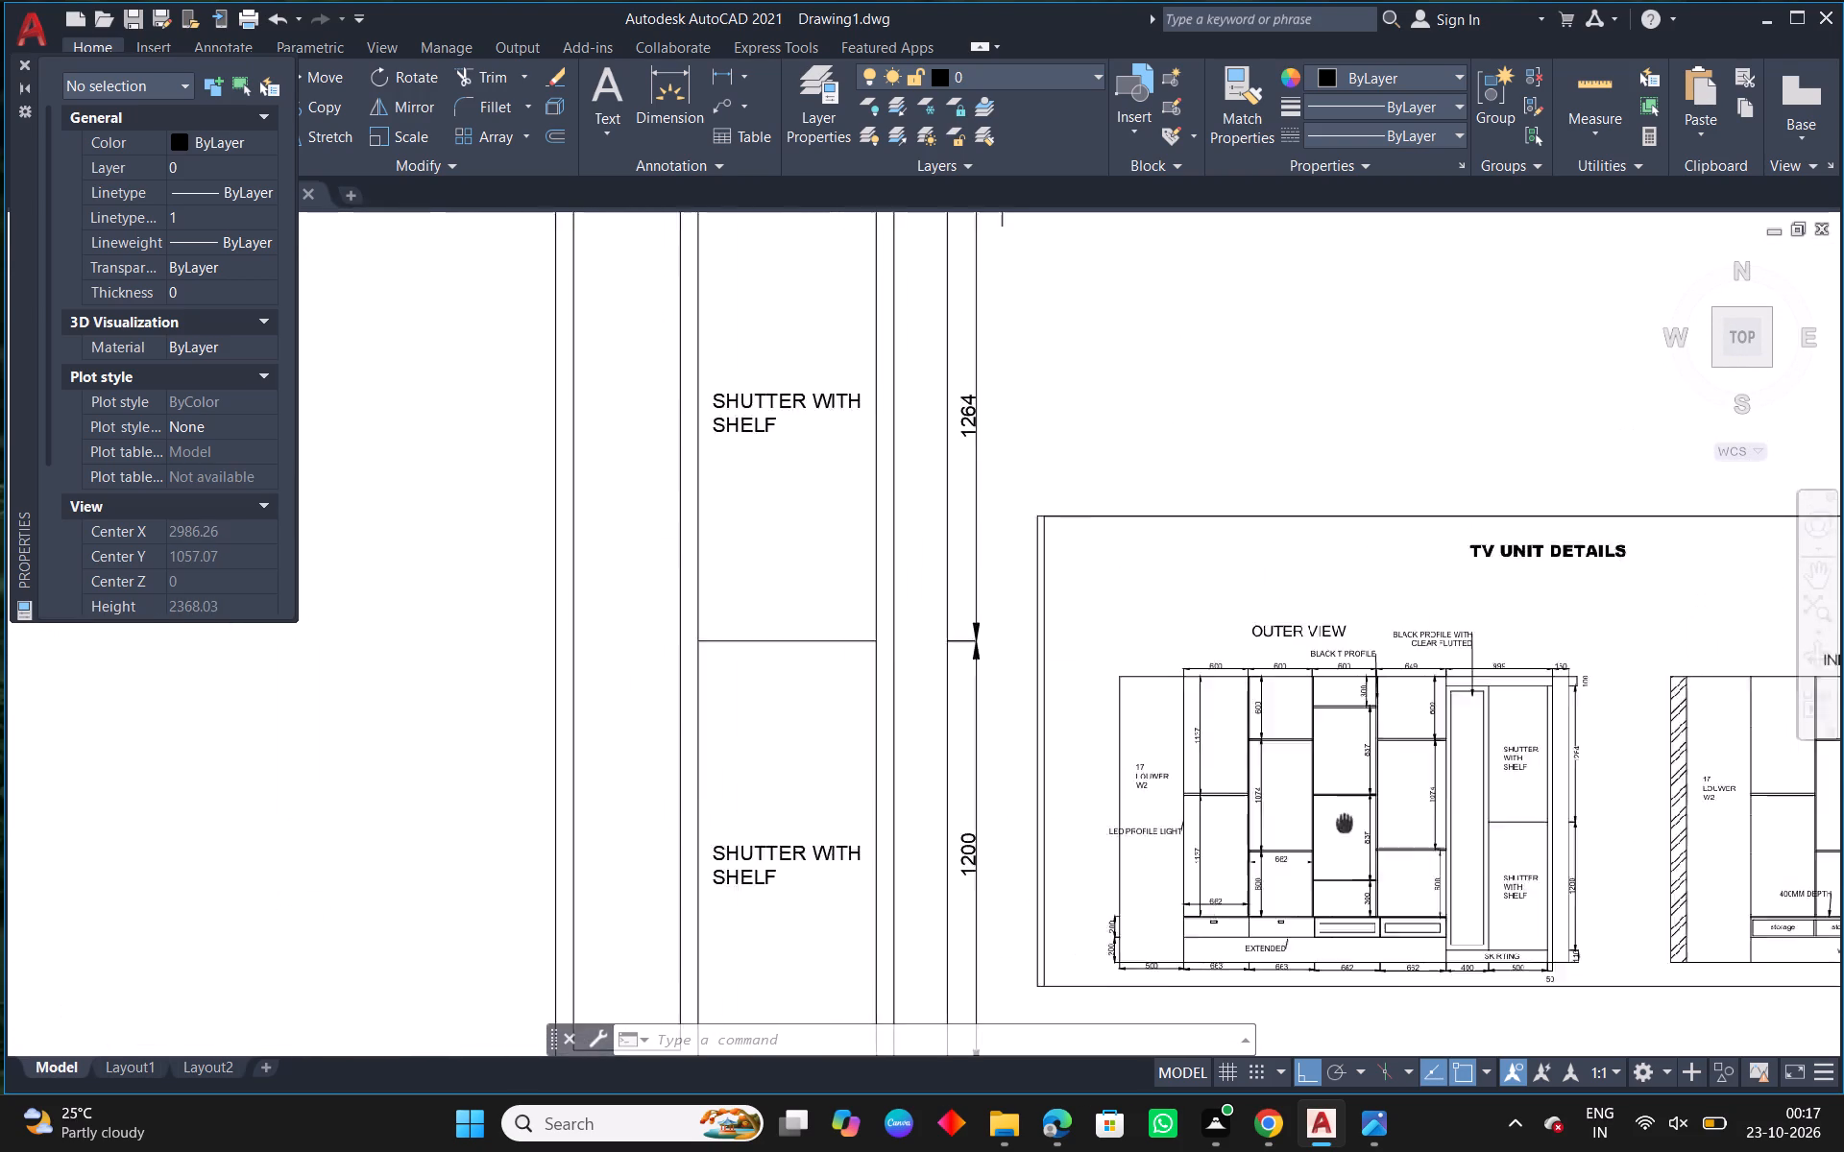
middle_drag(1356, 828, 1350, 828)
scroll(1250, 808, down, 1)
scroll(1132, 758, up, 1)
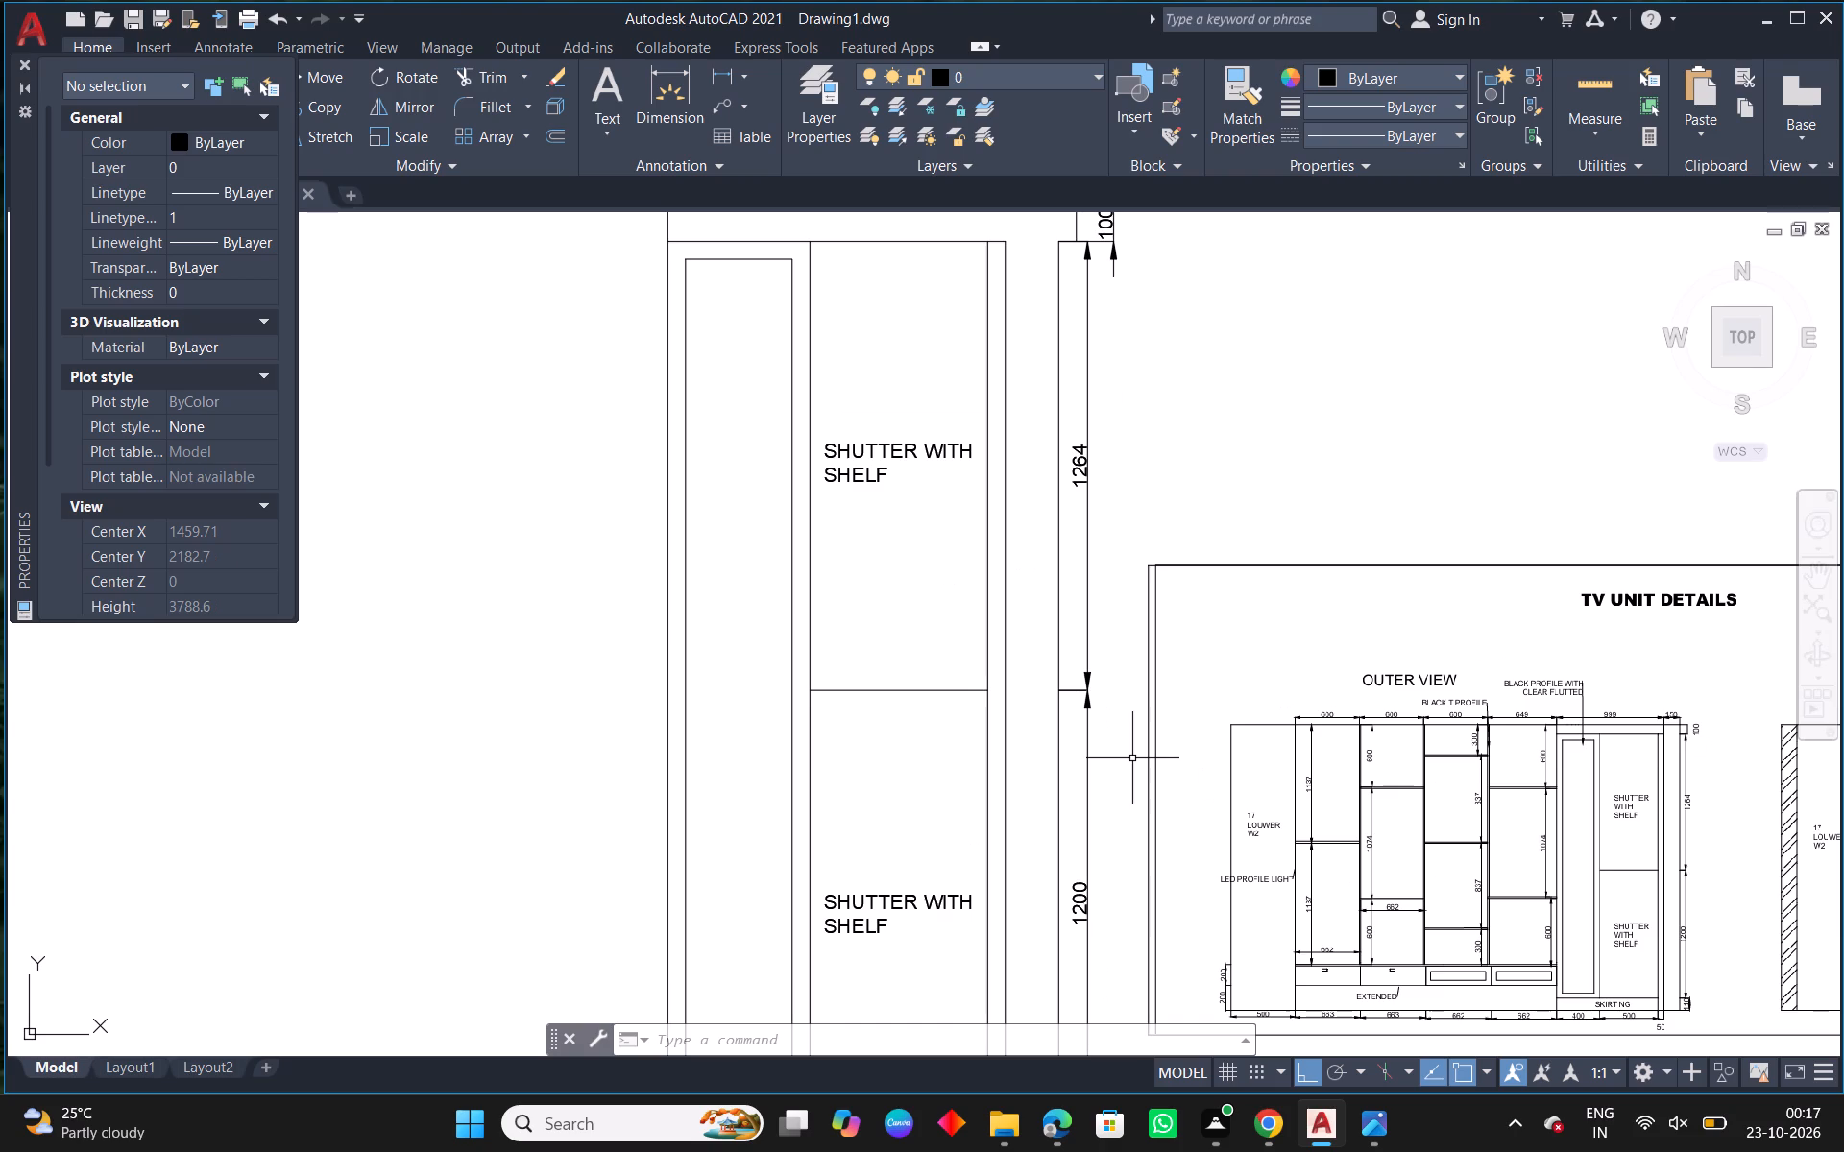
middle_drag(1080, 760, 1050, 797)
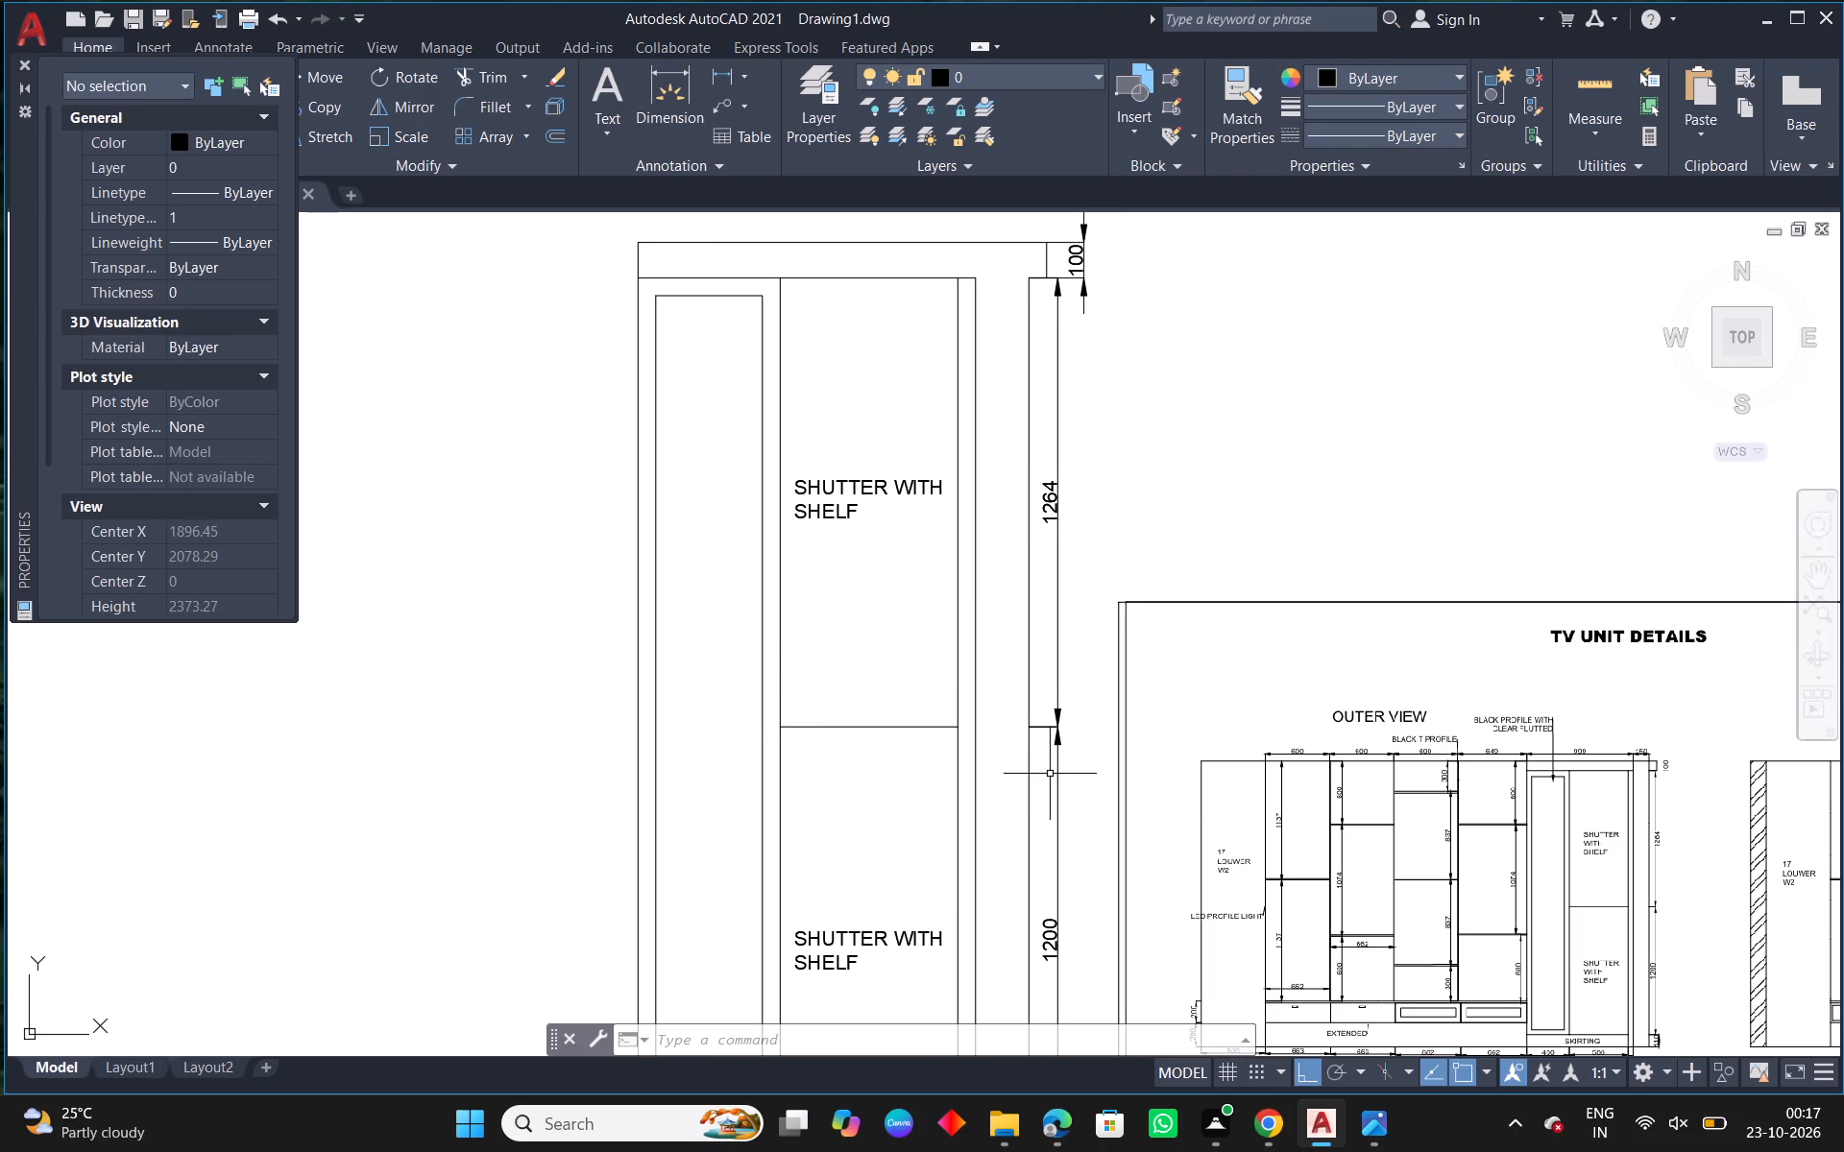
Draw a 600 by 600 compartment left of the framed panel, starting at the panel's top-left corner below the top band.
text(L)
key(space)
click(634, 279)
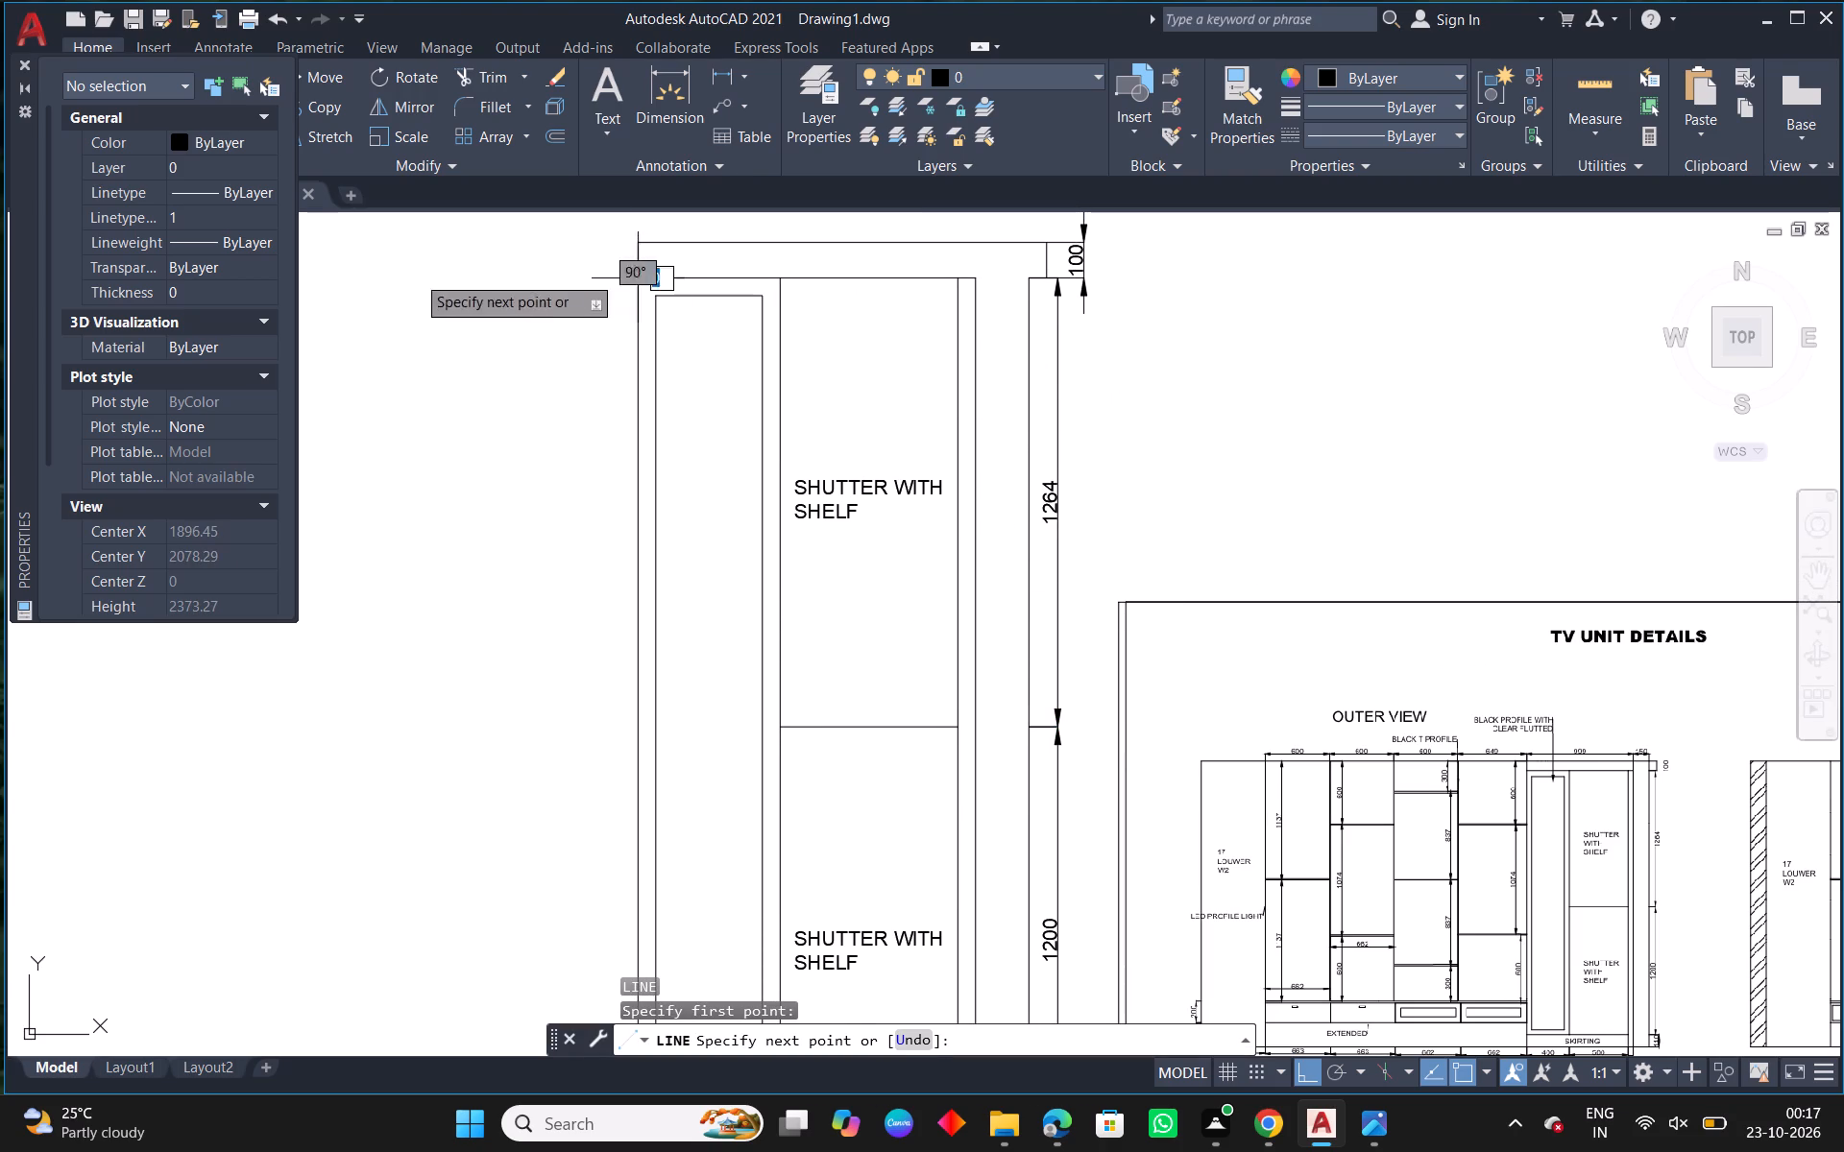
text(600)
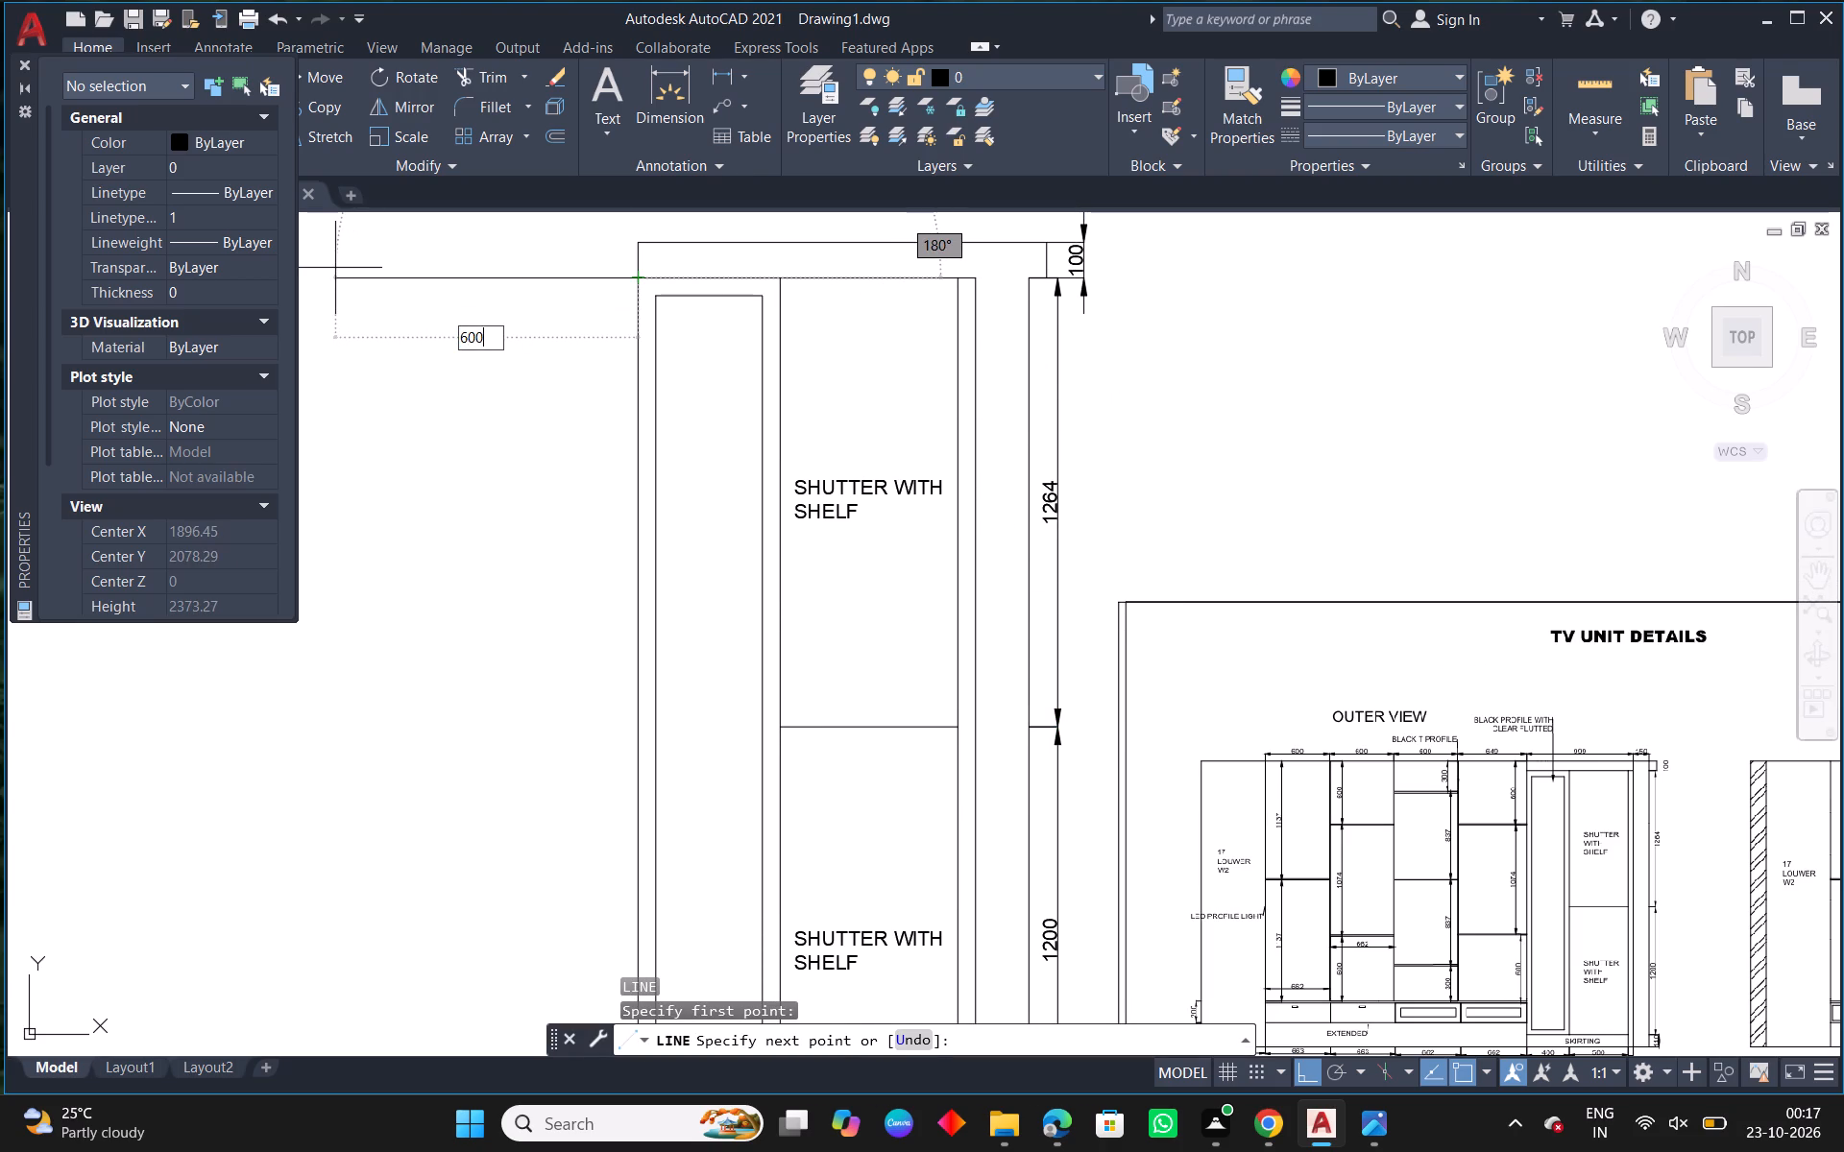
key(Return)
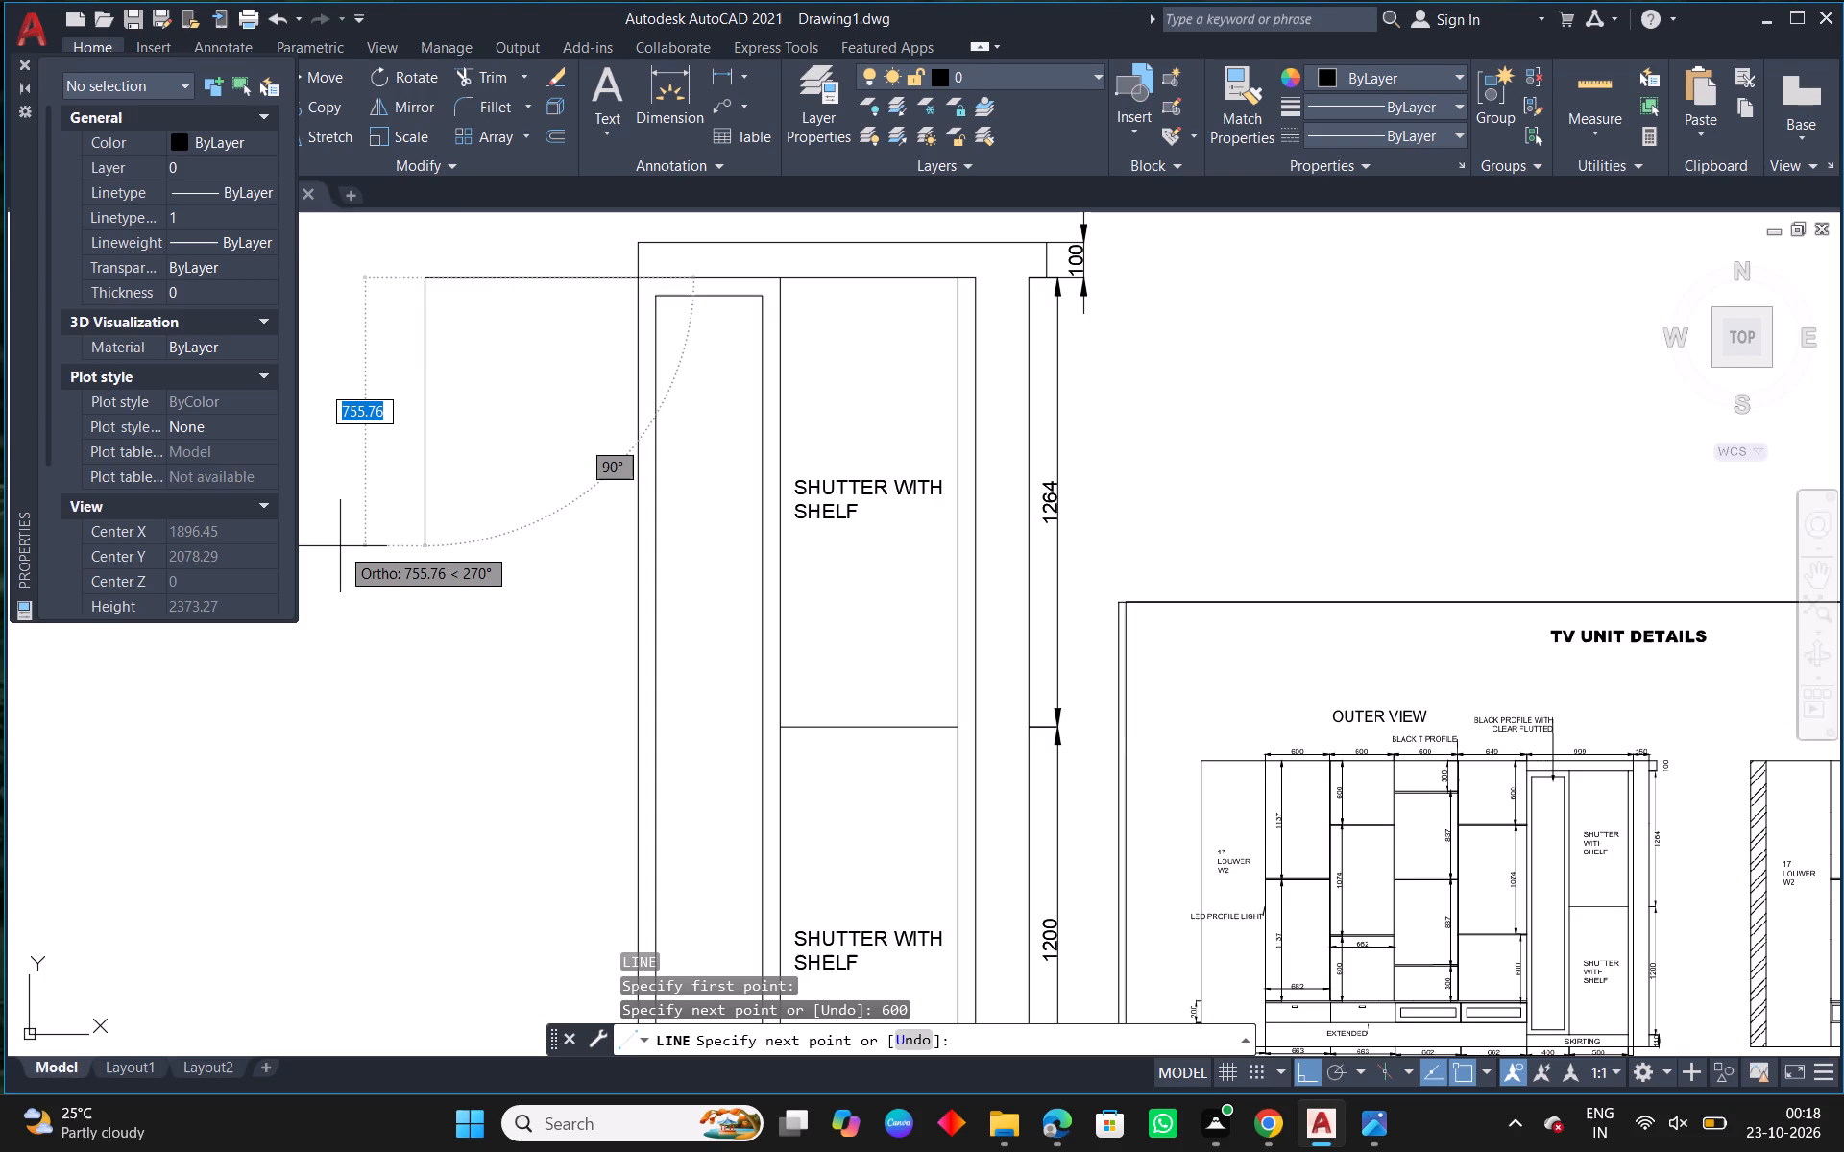
text(600)
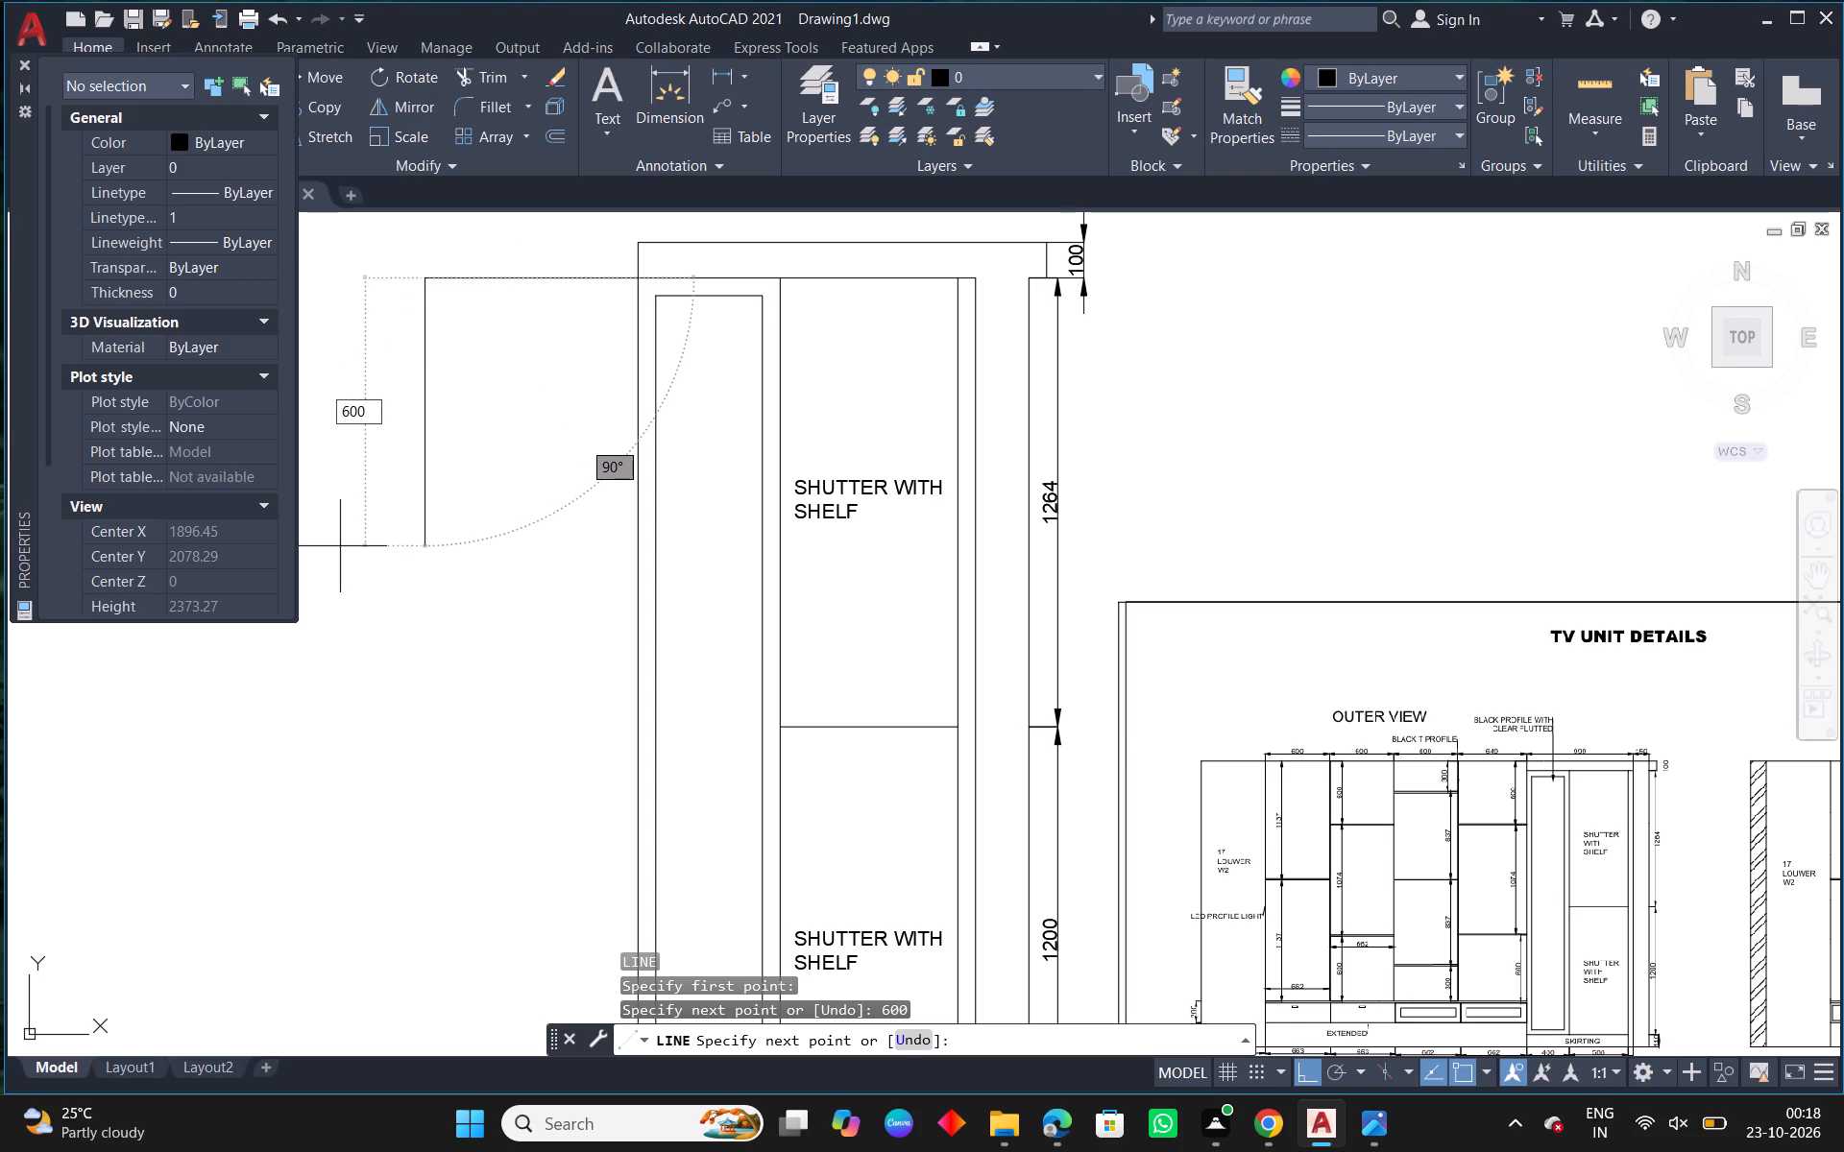
key(Return)
key(Return)
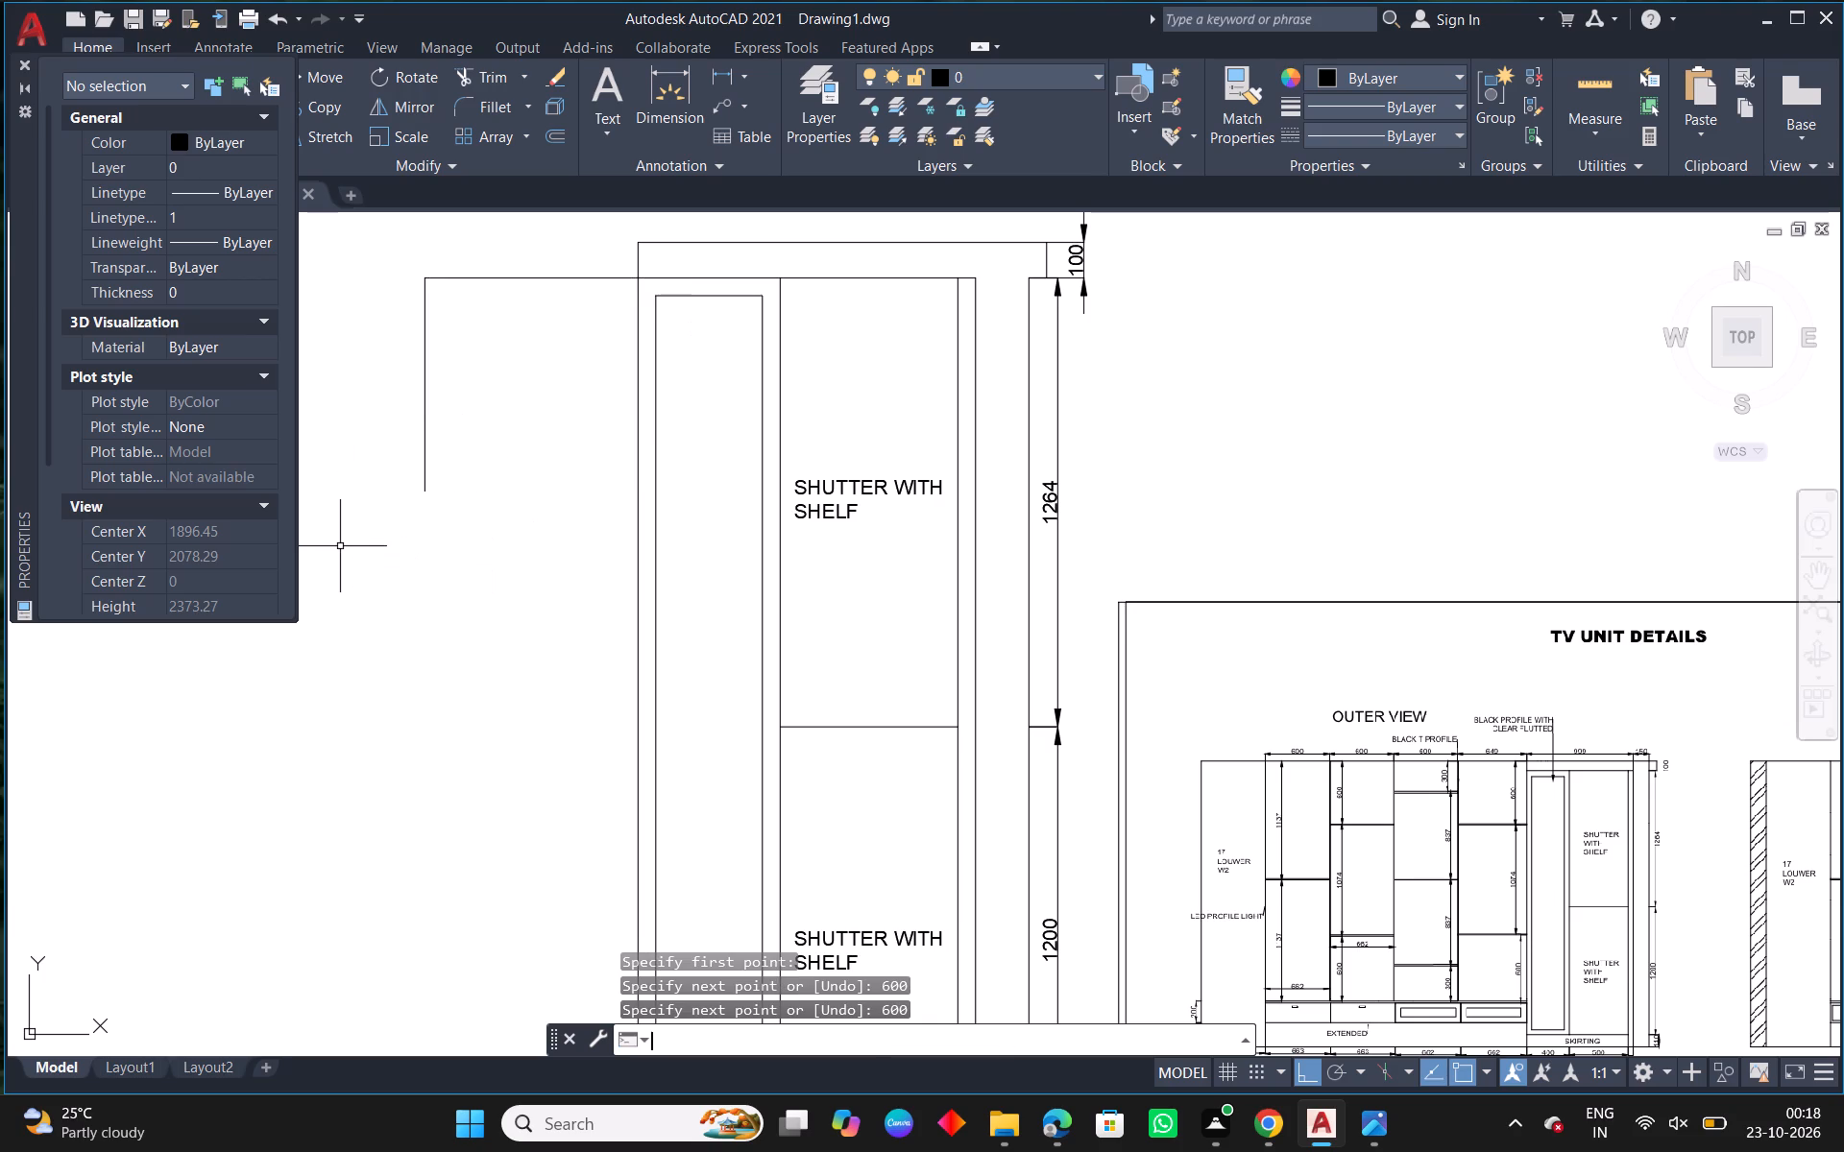
key(Escape)
text(L)
key(space)
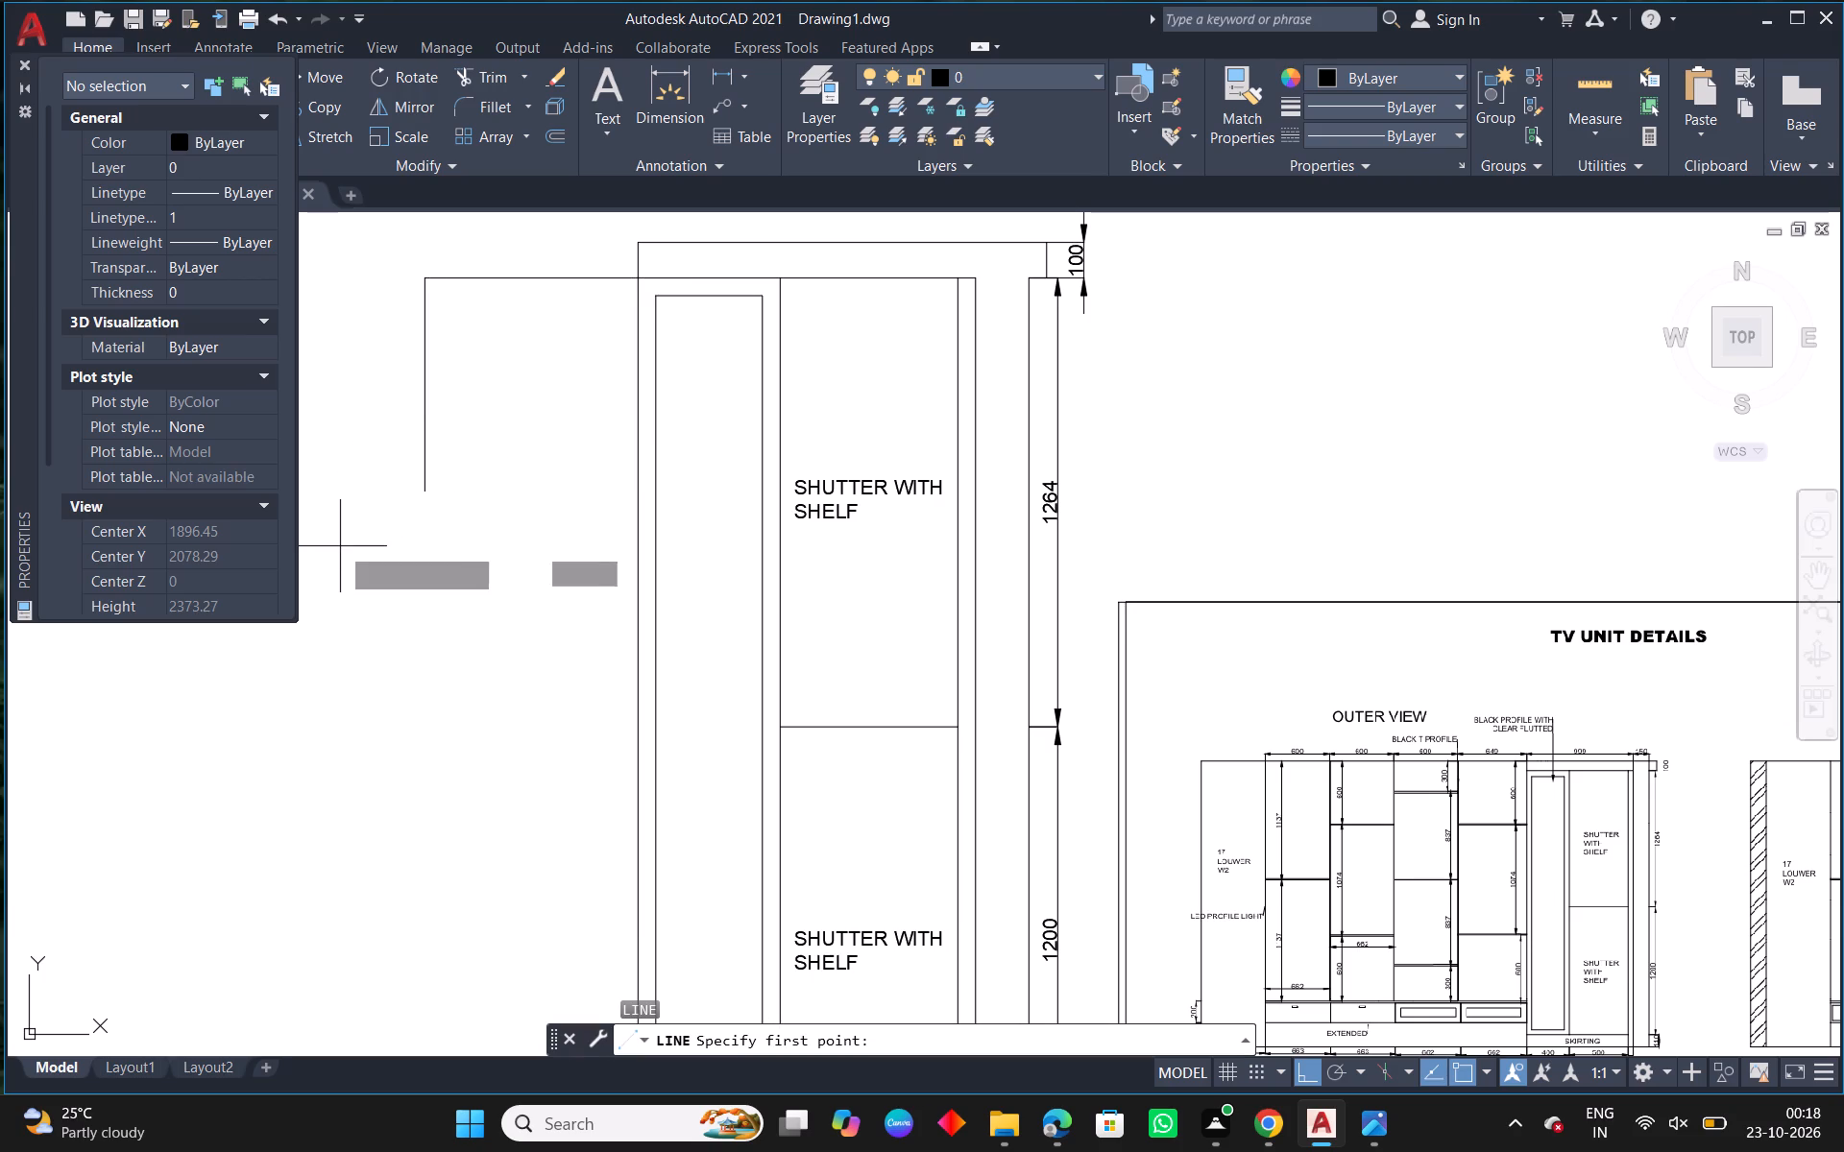
click(426, 492)
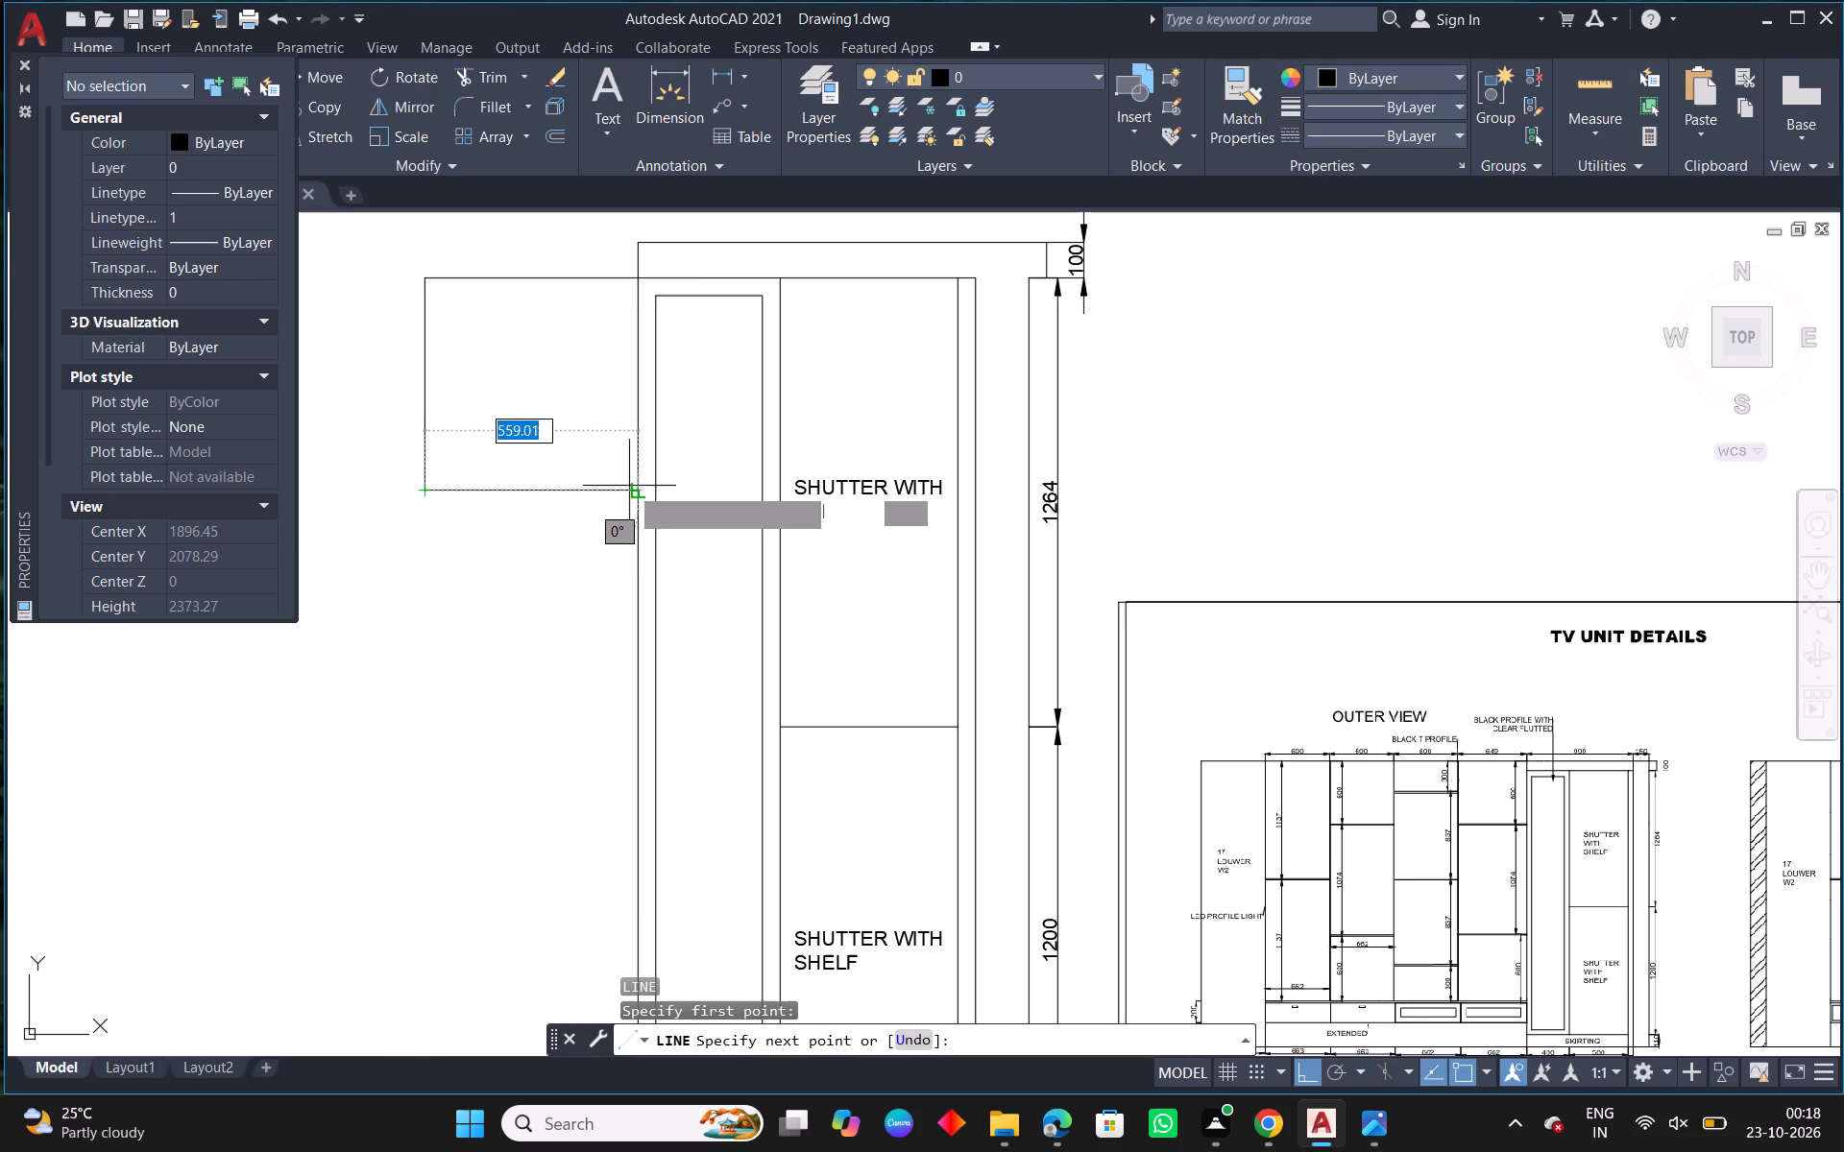
click(640, 489)
key(Escape)
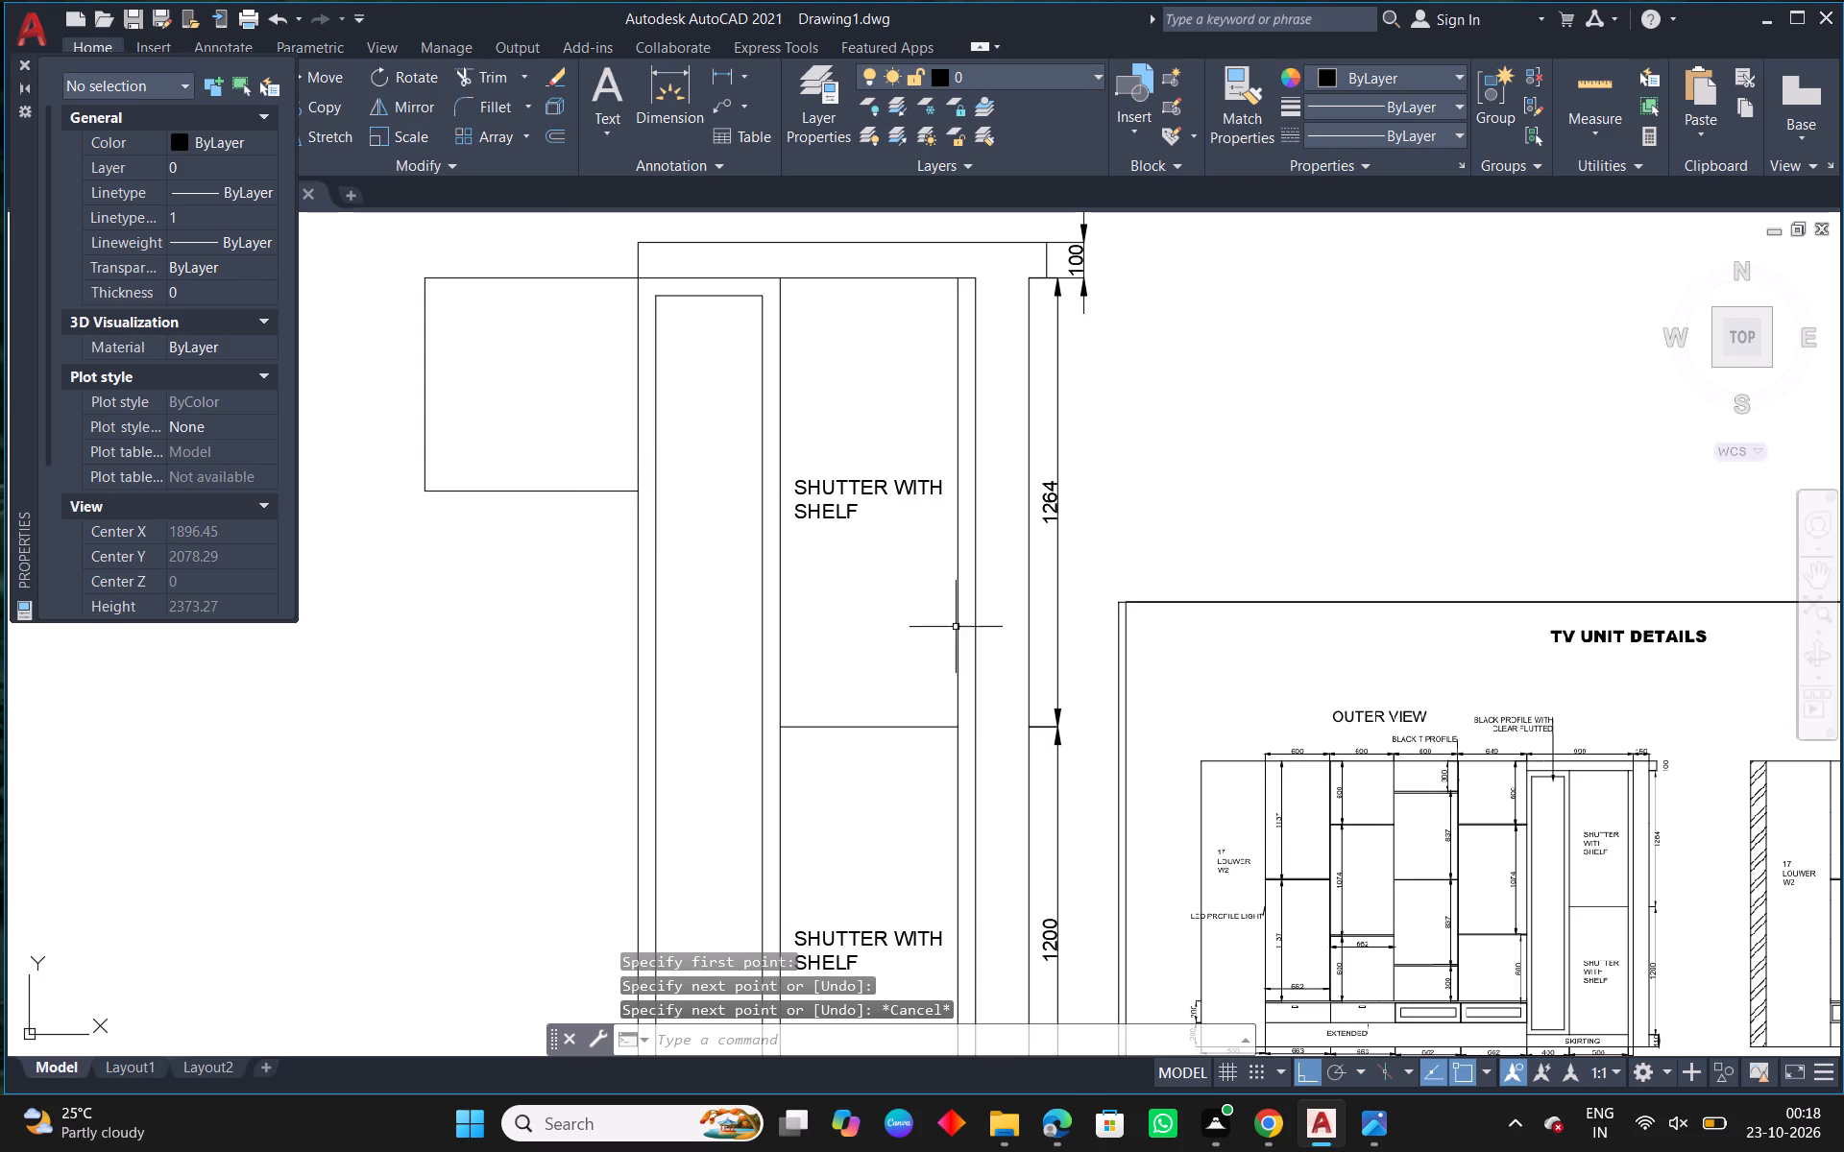
Examine the shelf and divider lines around the 600-high compartment in the reference image's outer view.
scroll(1627, 875, up, 3)
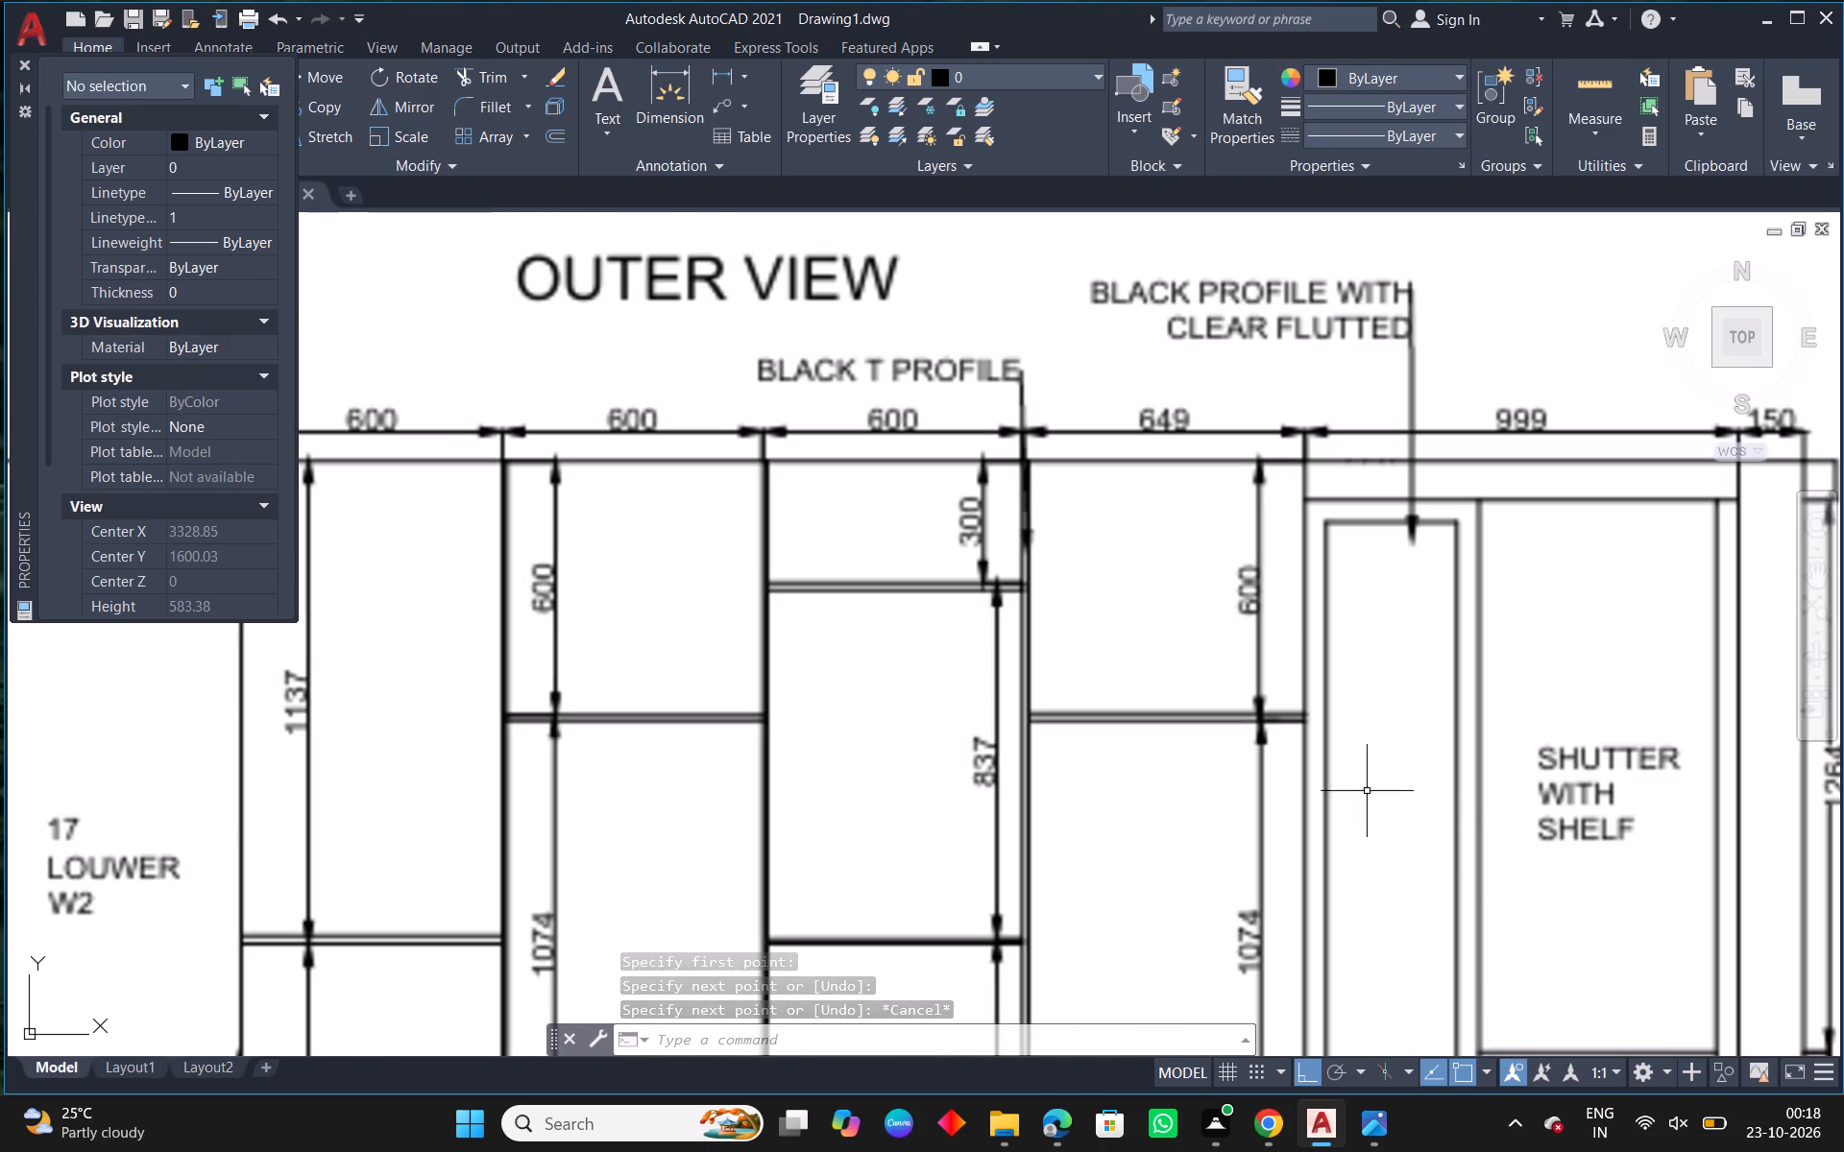
scroll(1312, 769, down, 4)
middle_drag(716, 614, 885, 632)
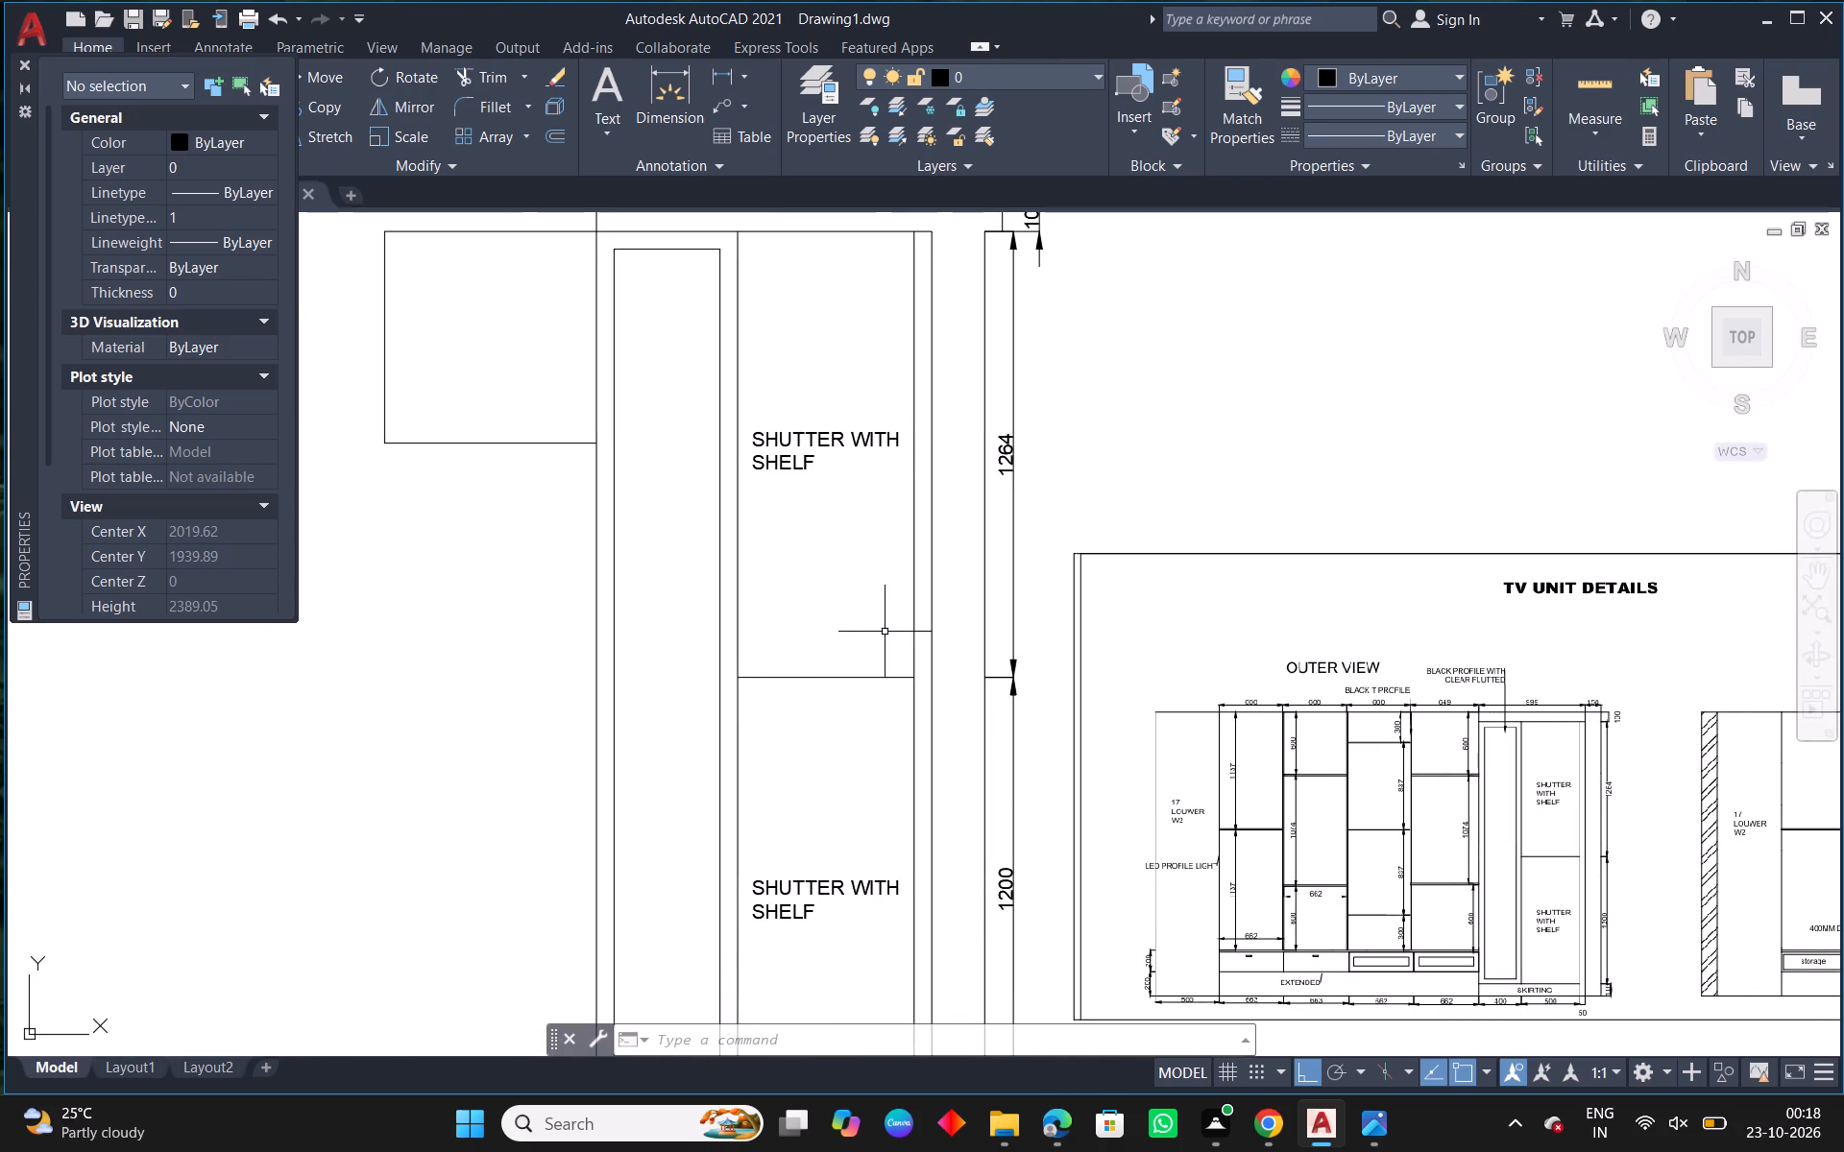
scroll(1520, 780, up, 2)
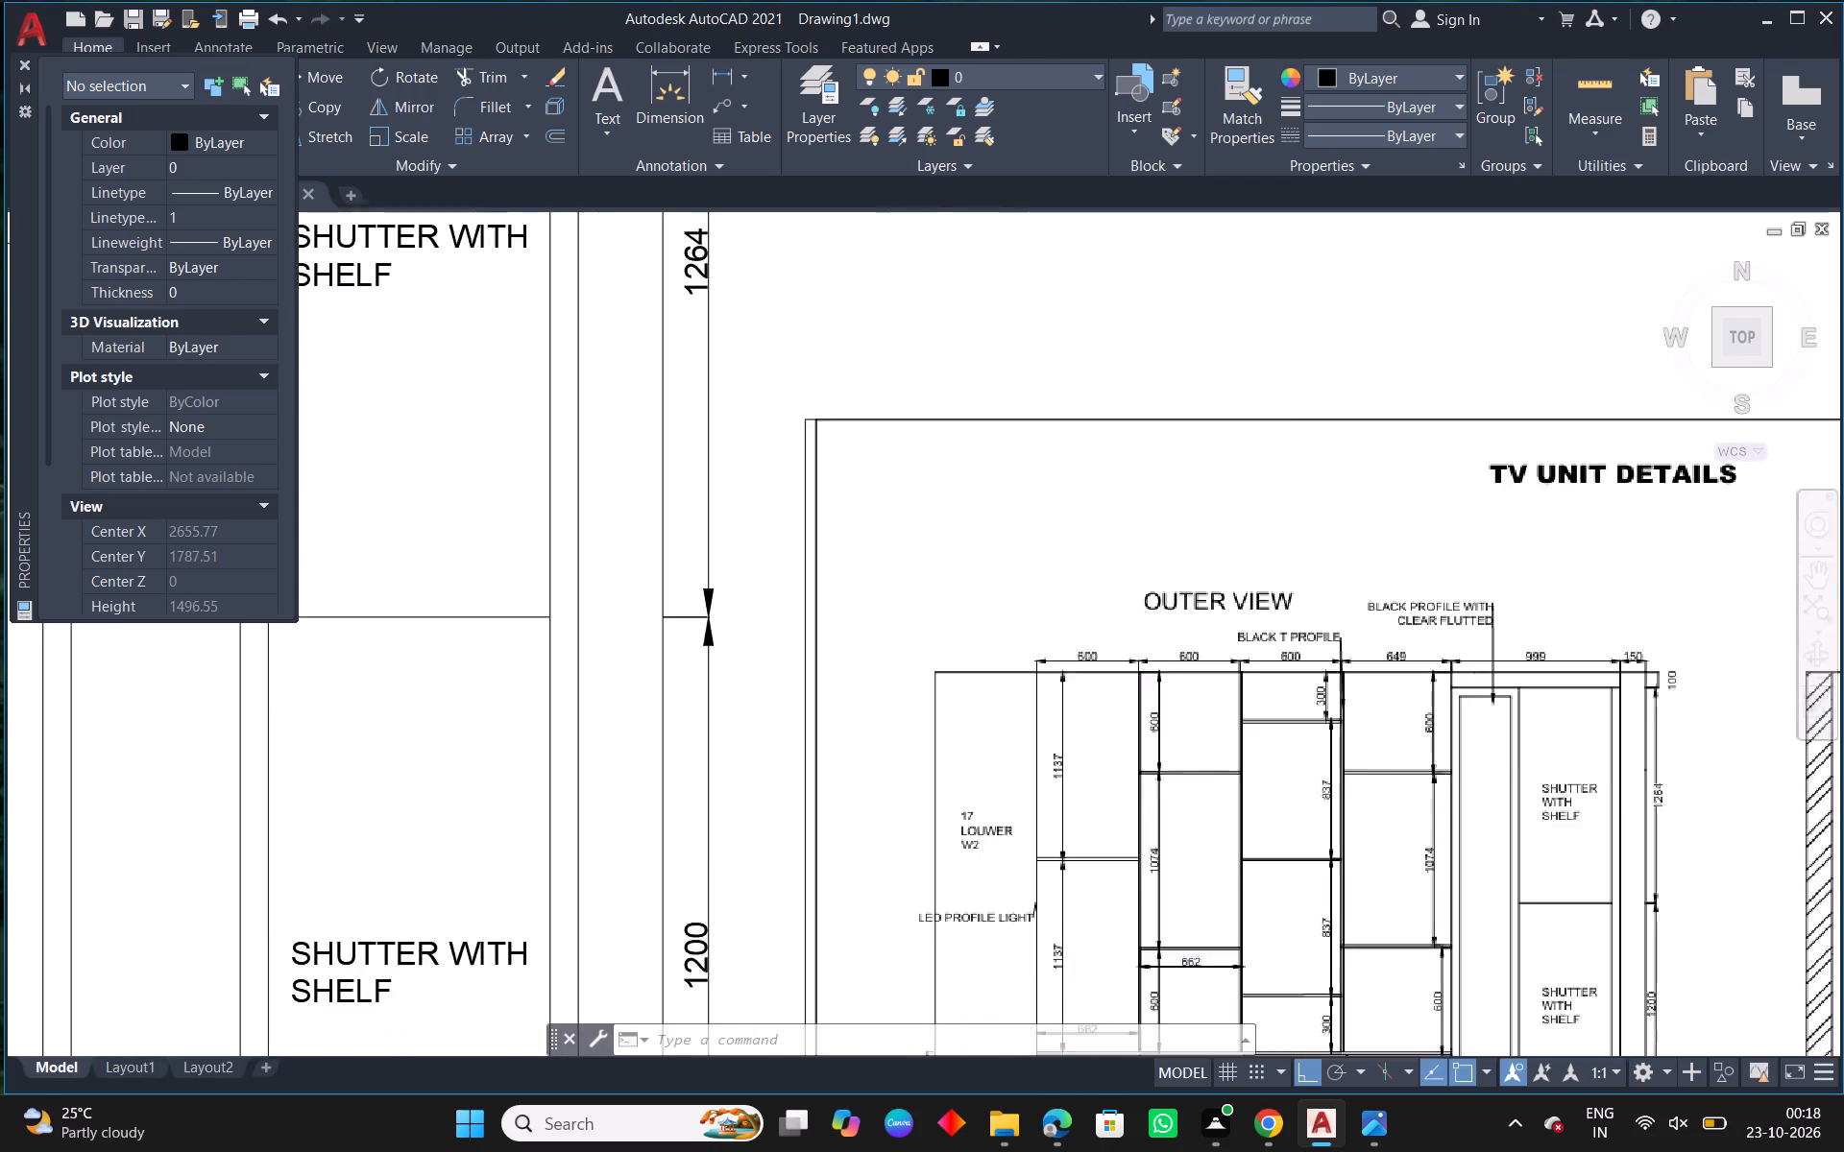
scroll(1520, 780, up, 2)
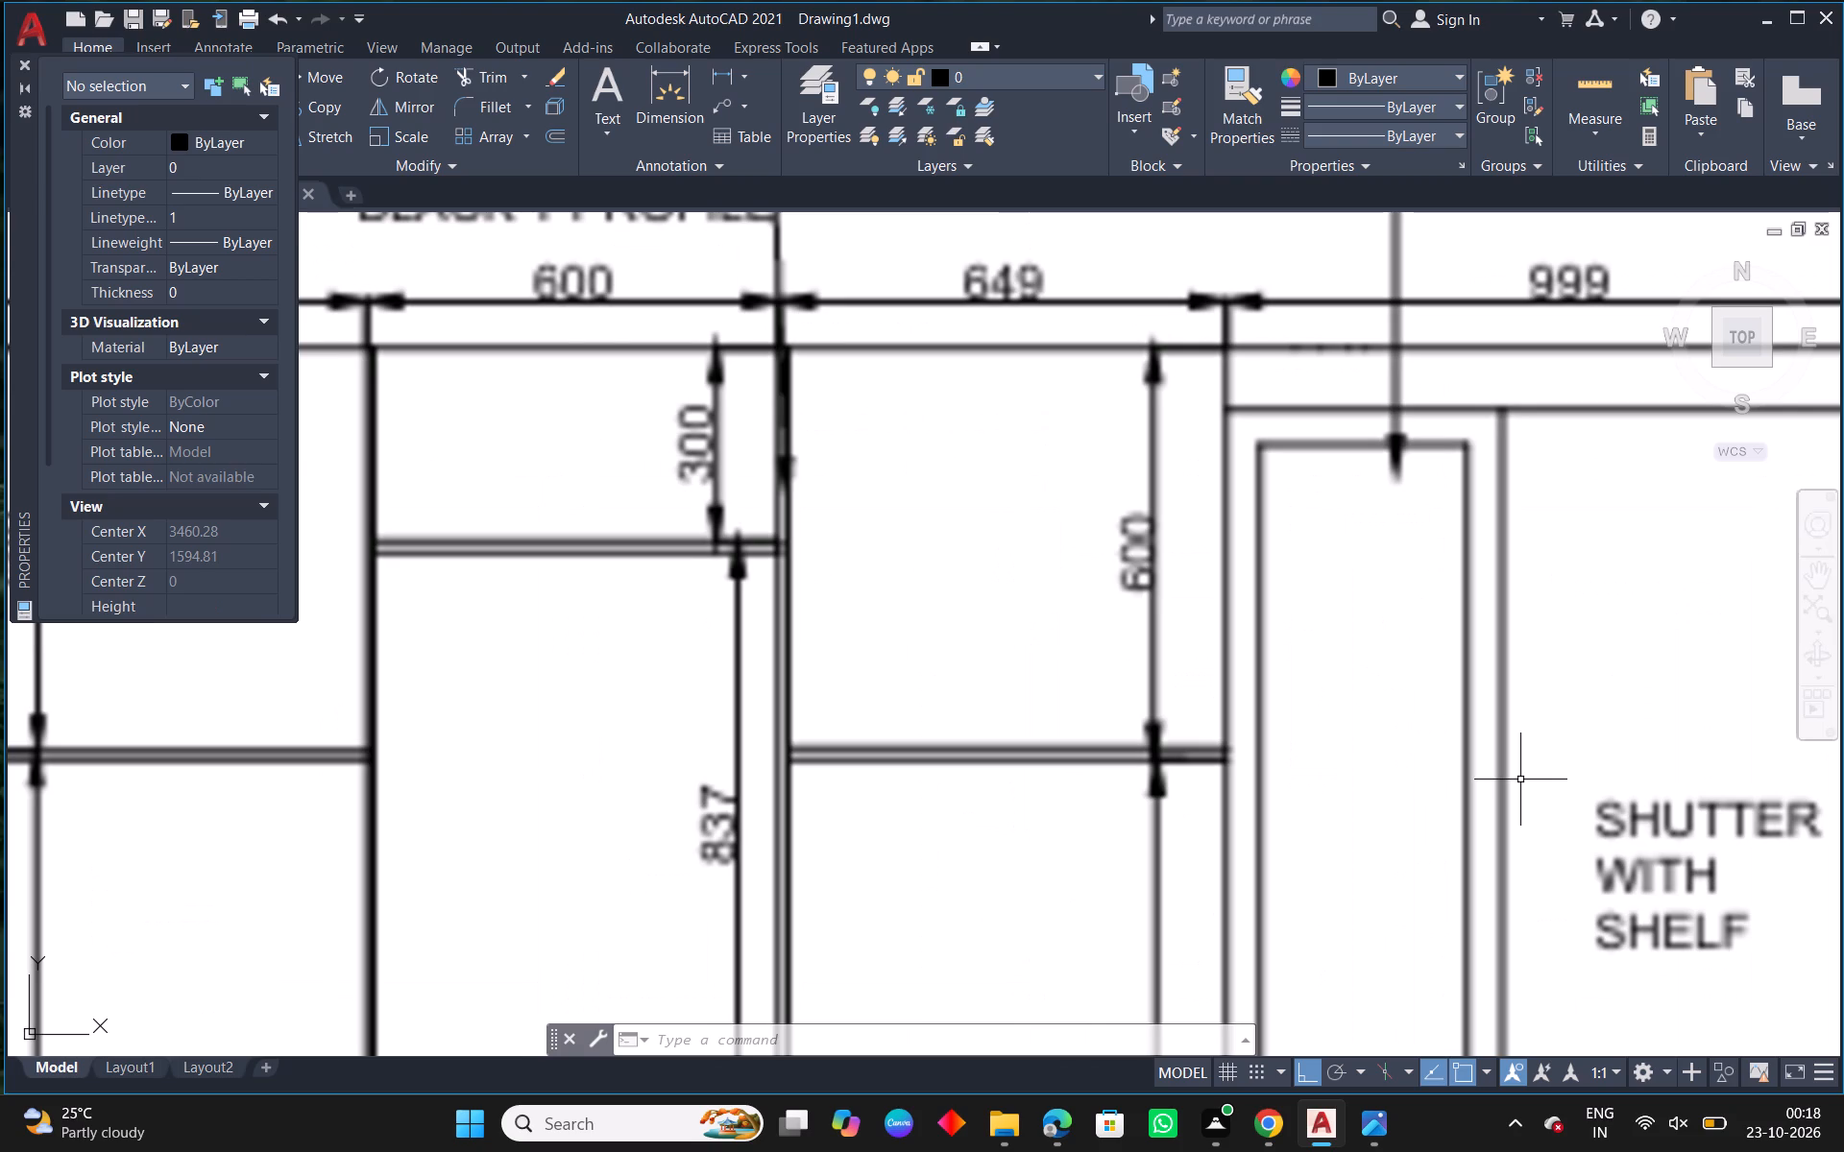
scroll(1520, 780, down, 4)
middle_drag(879, 692, 1319, 758)
scroll(1319, 758, down, 1)
middle_drag(921, 628, 979, 636)
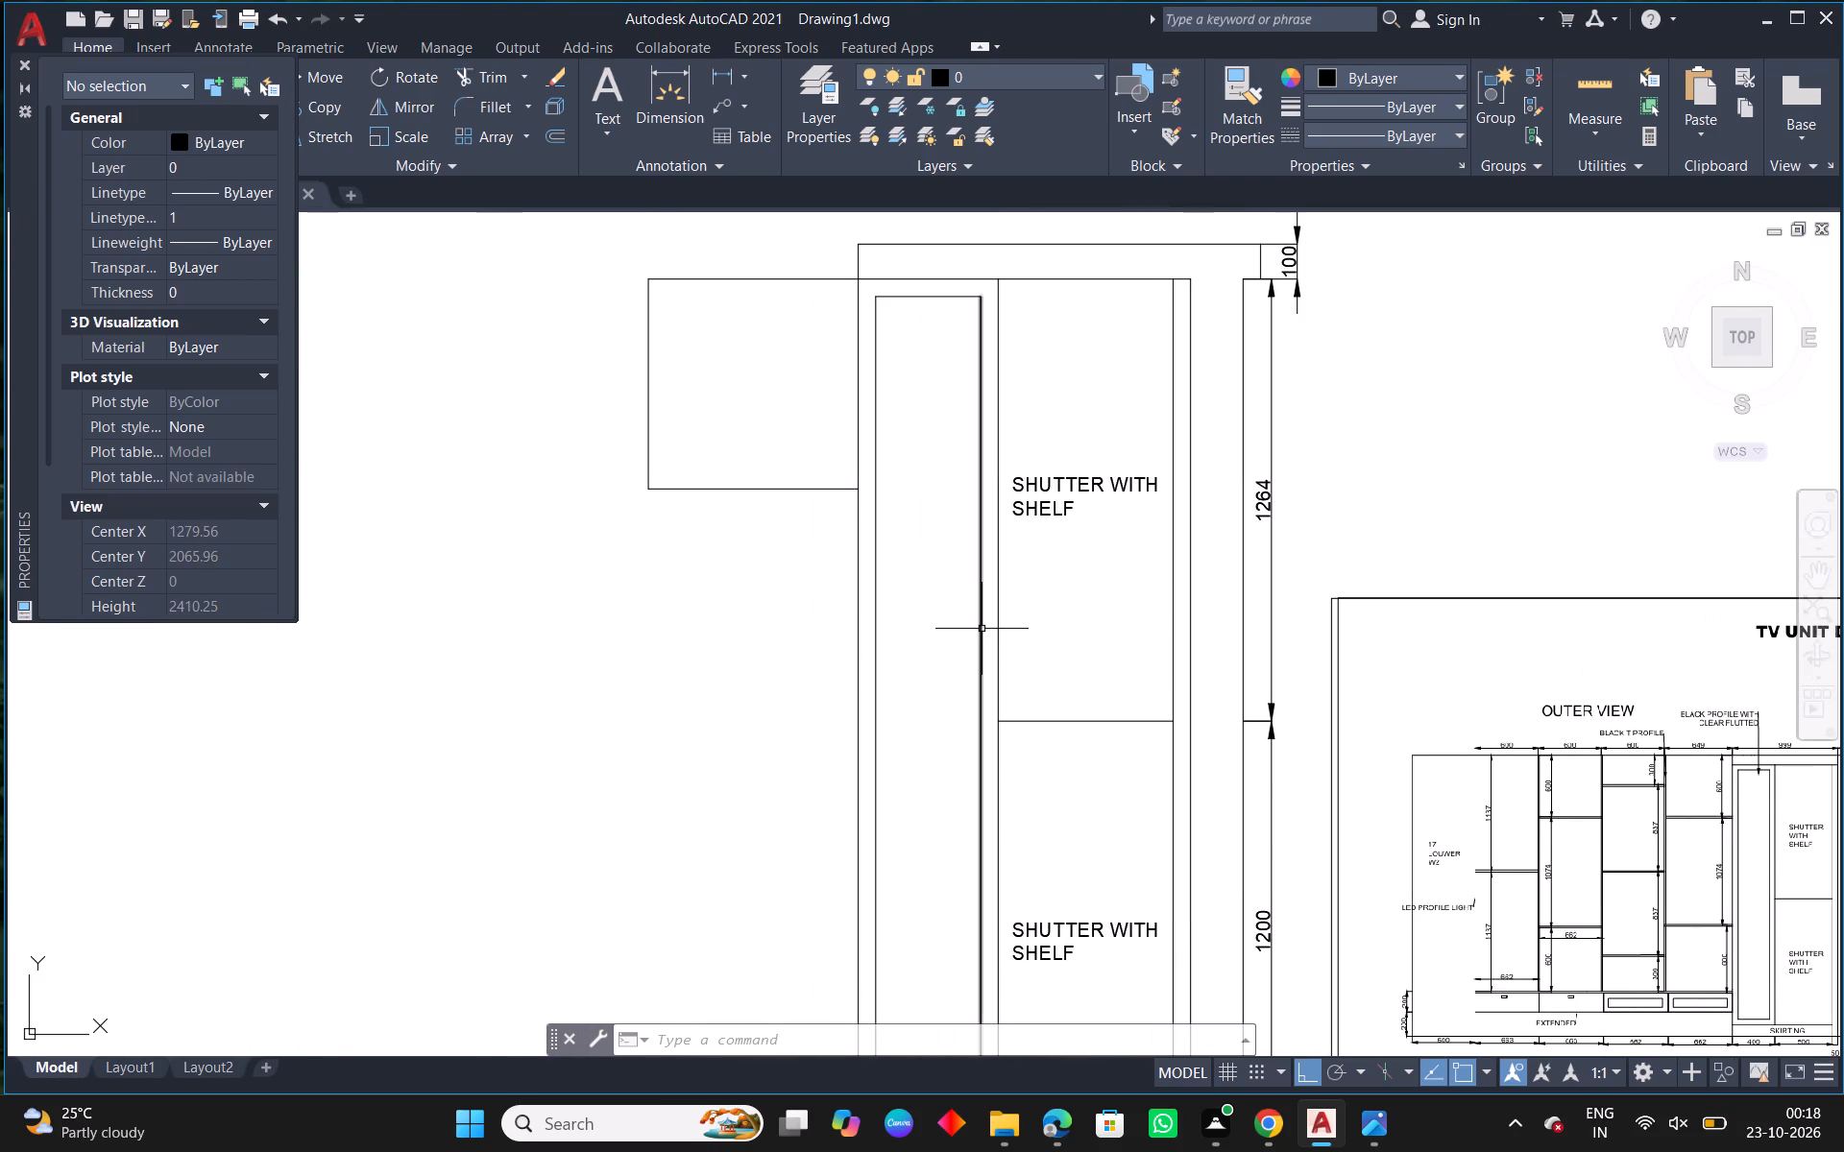
Offset the compartment's bottom line 20 downward and its left line 20 outward for the shelf and divider thickness.
text(O 20)
key(Return)
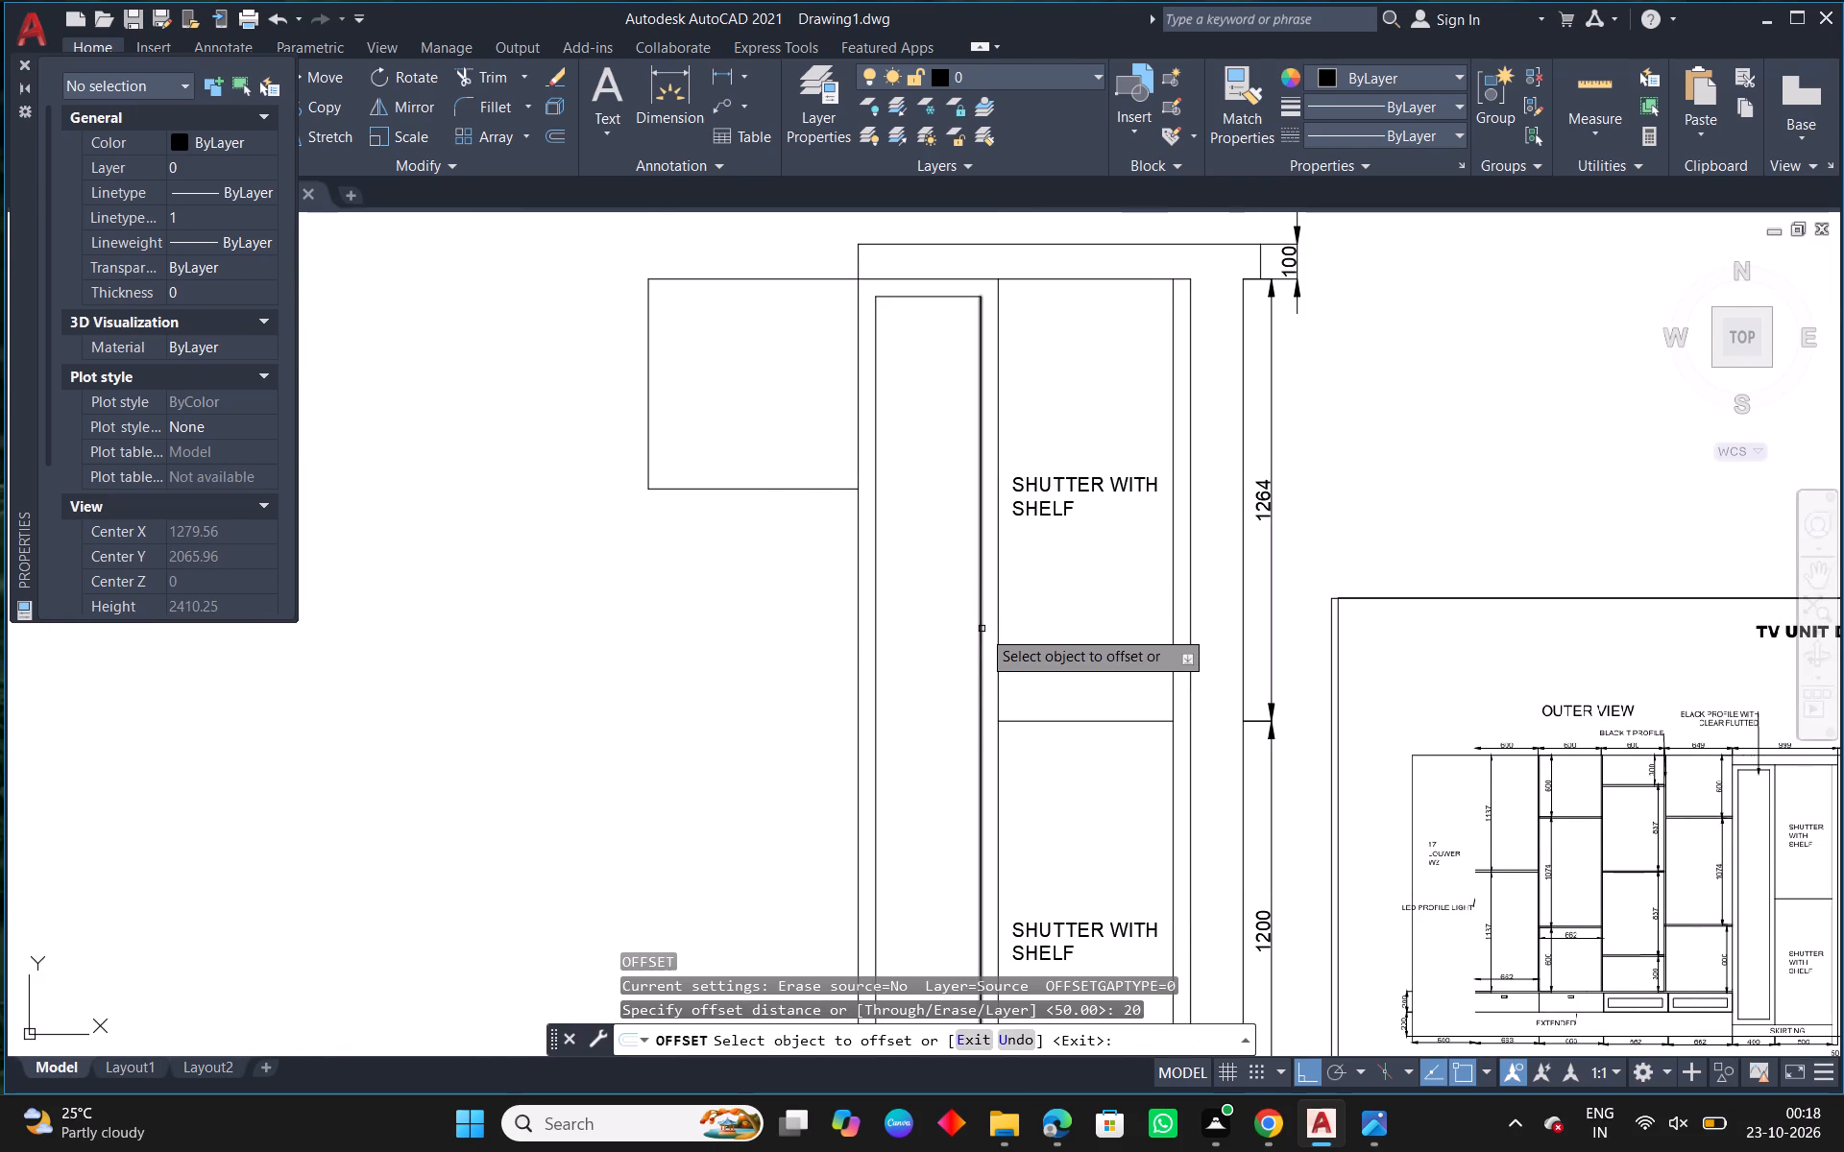
drag(811, 490, 811, 500)
click(791, 539)
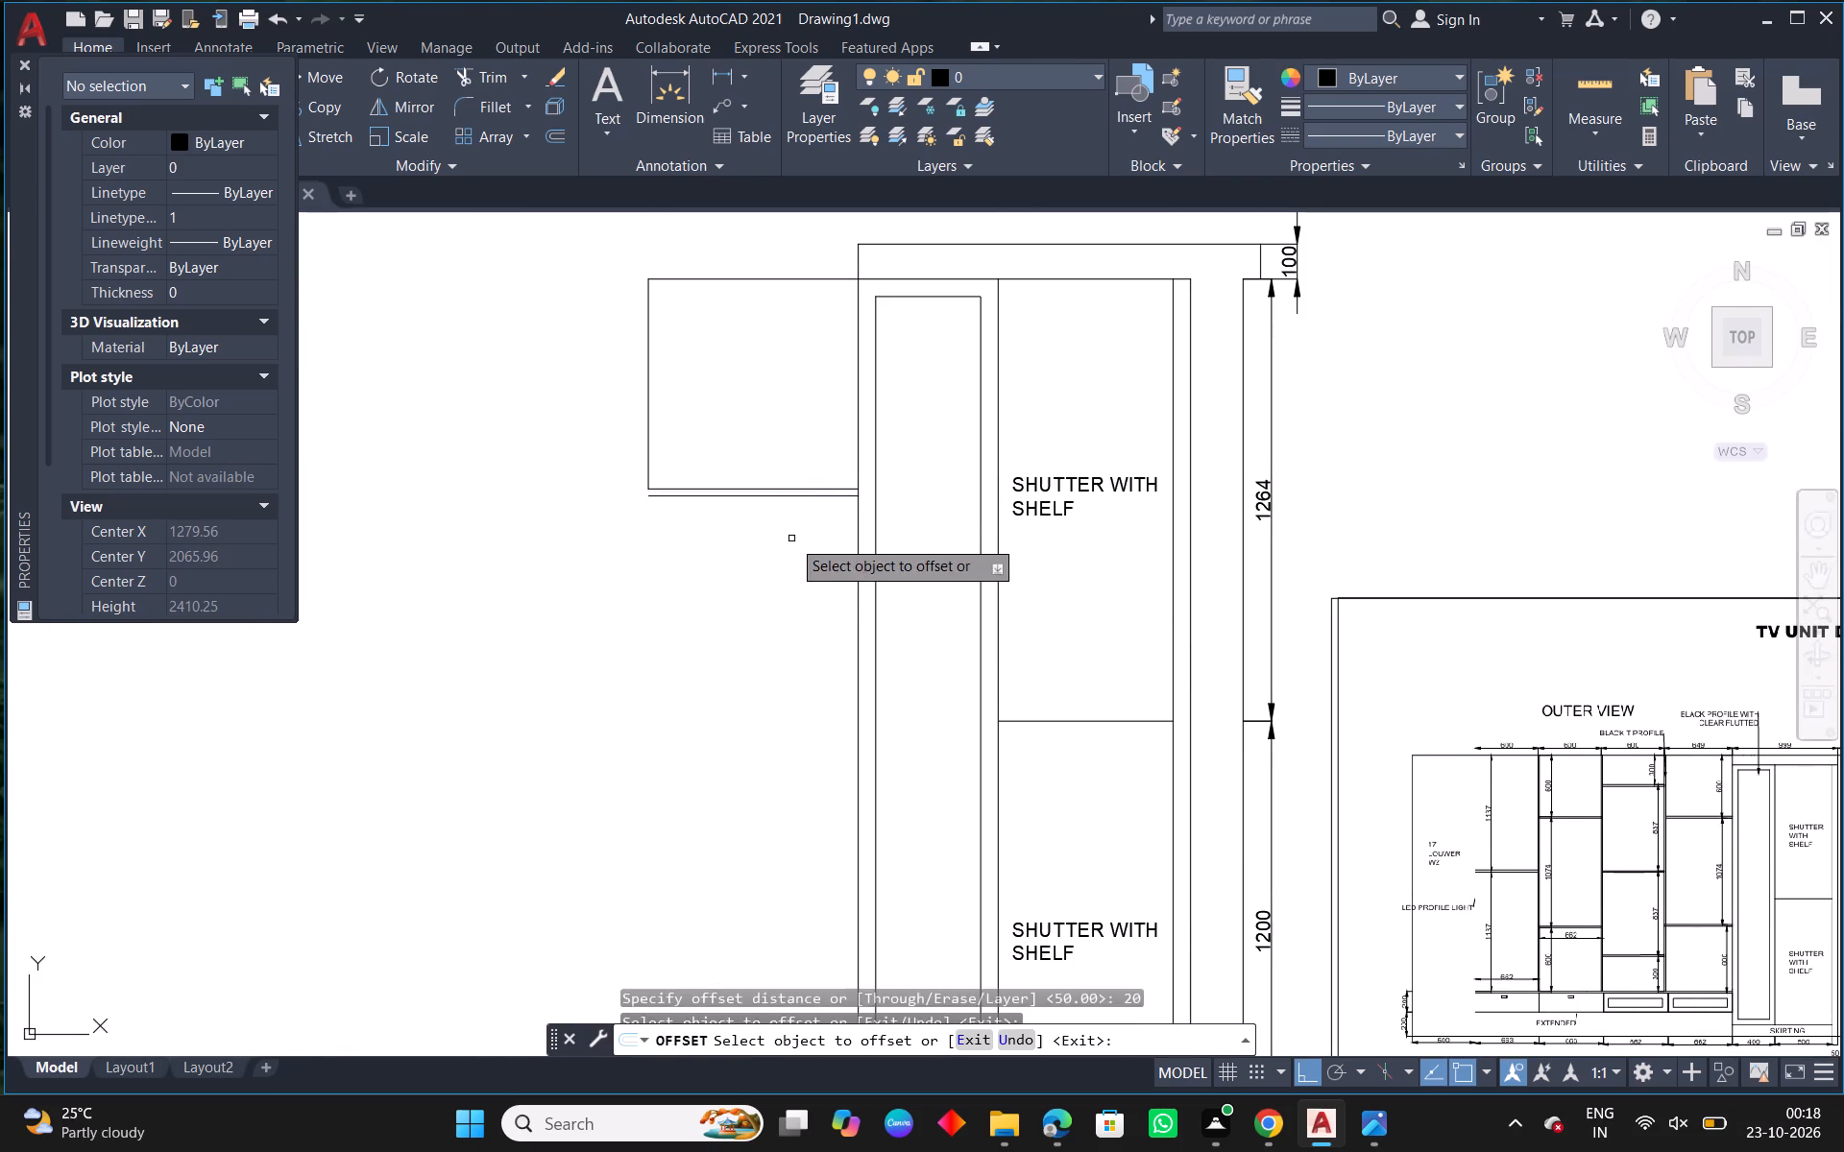
click(648, 377)
click(542, 379)
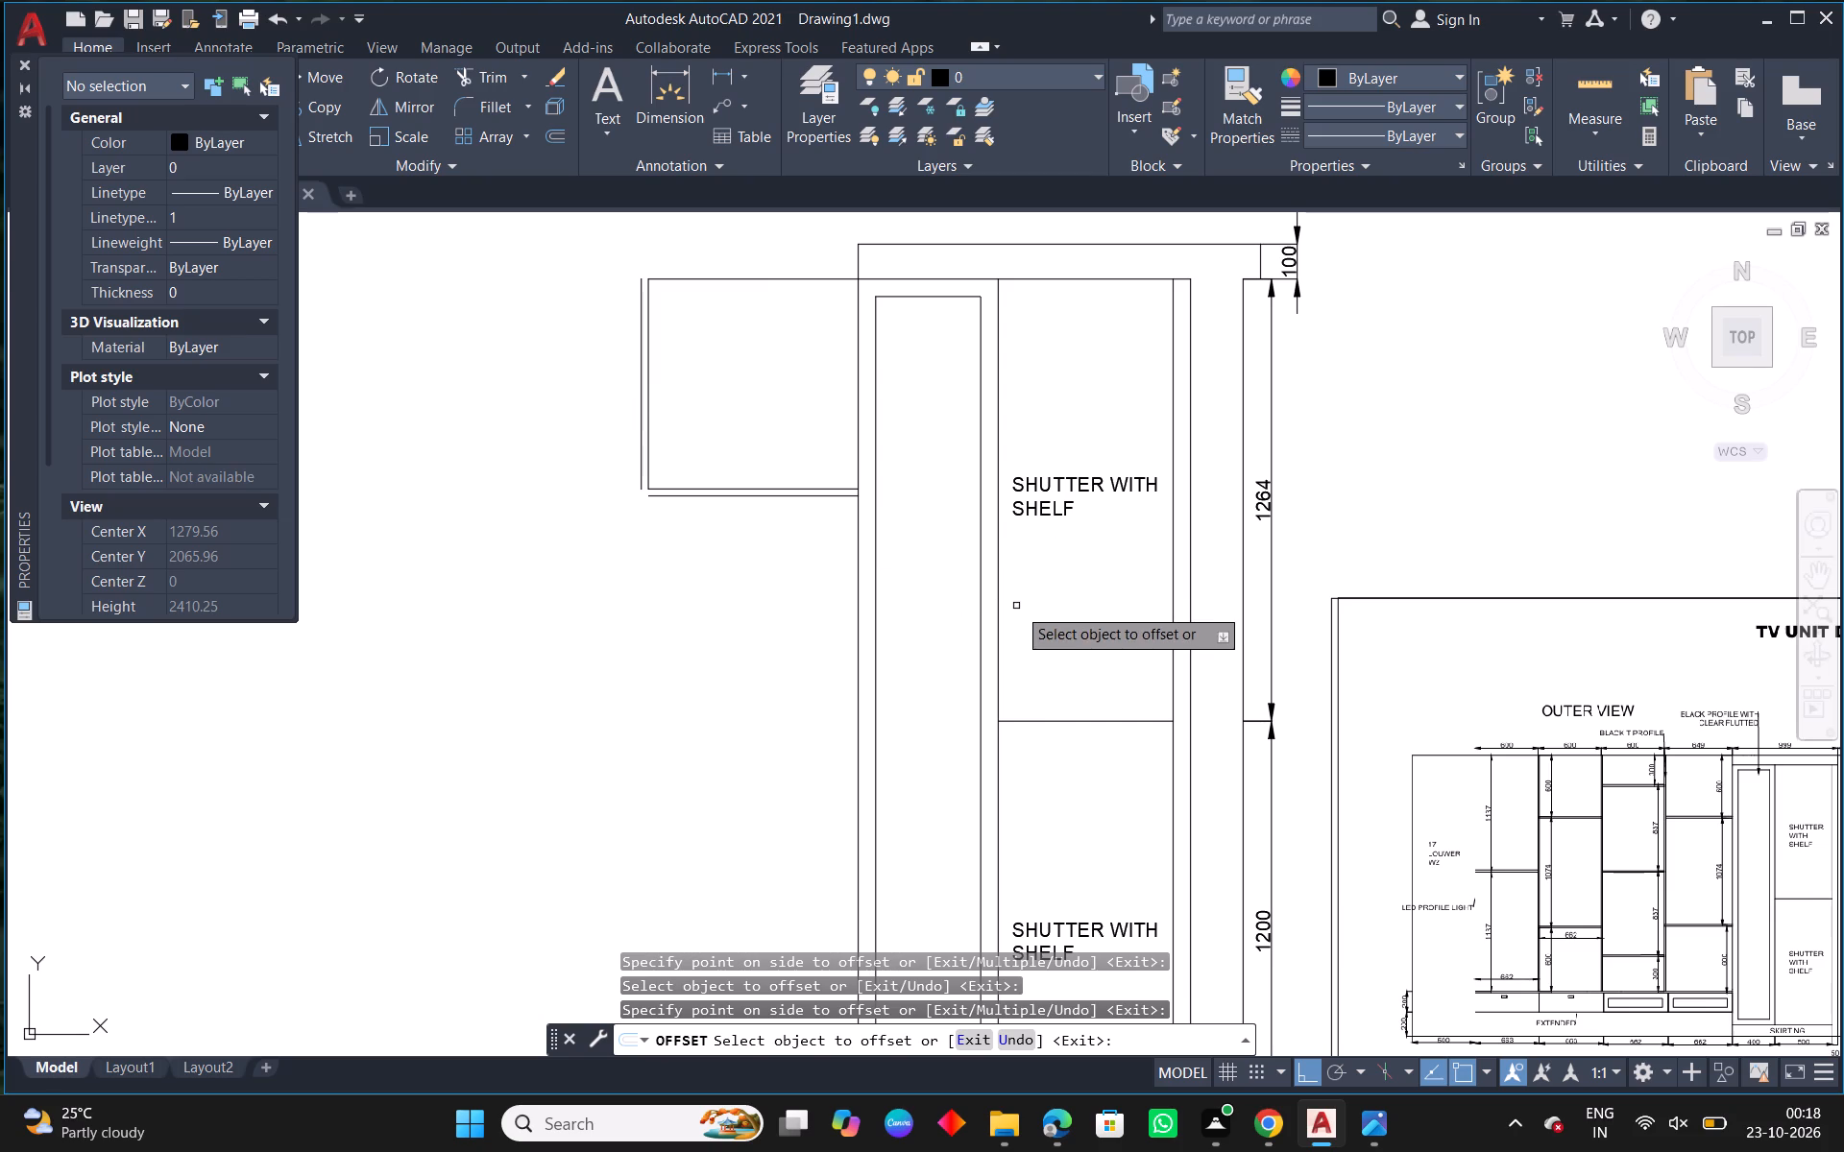
middle_drag(795, 558, 747, 553)
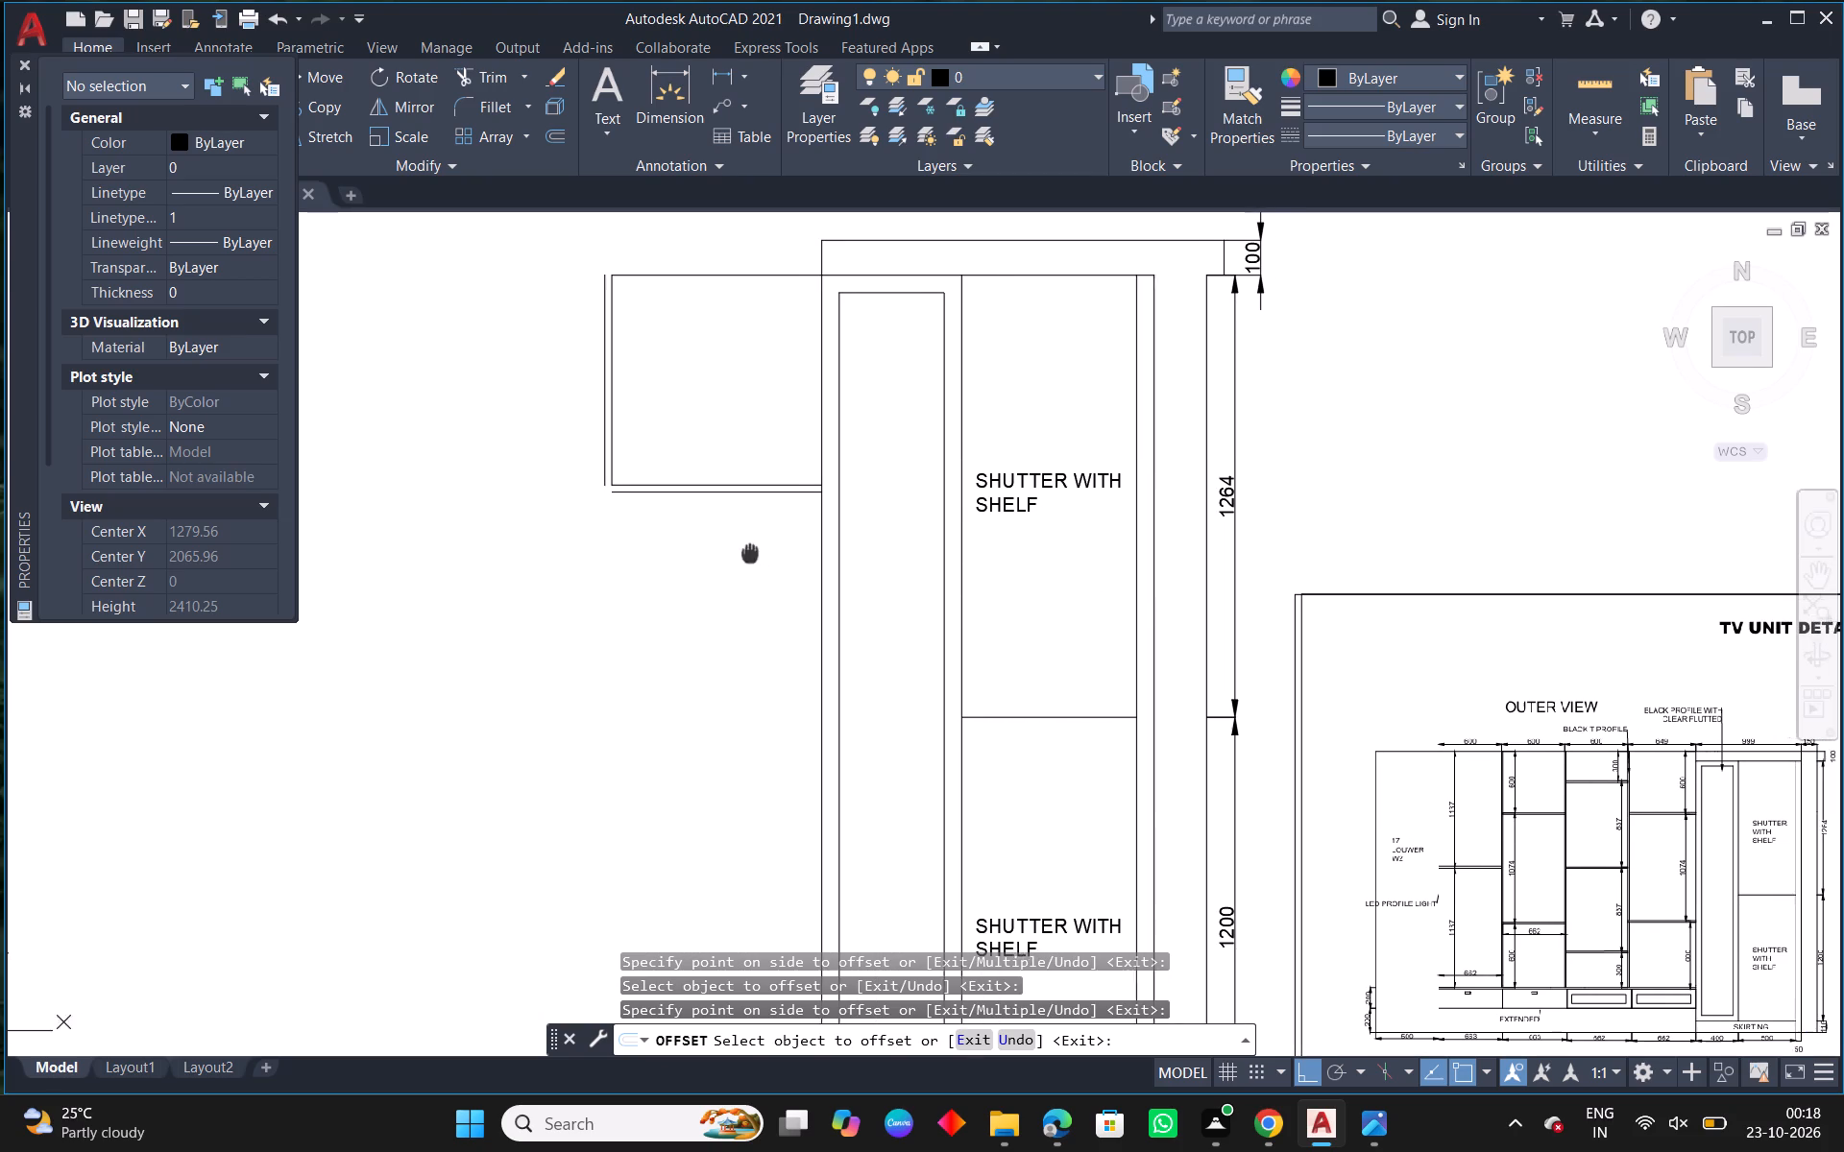
middle_drag(747, 553, 745, 552)
right_click(759, 404)
click(809, 417)
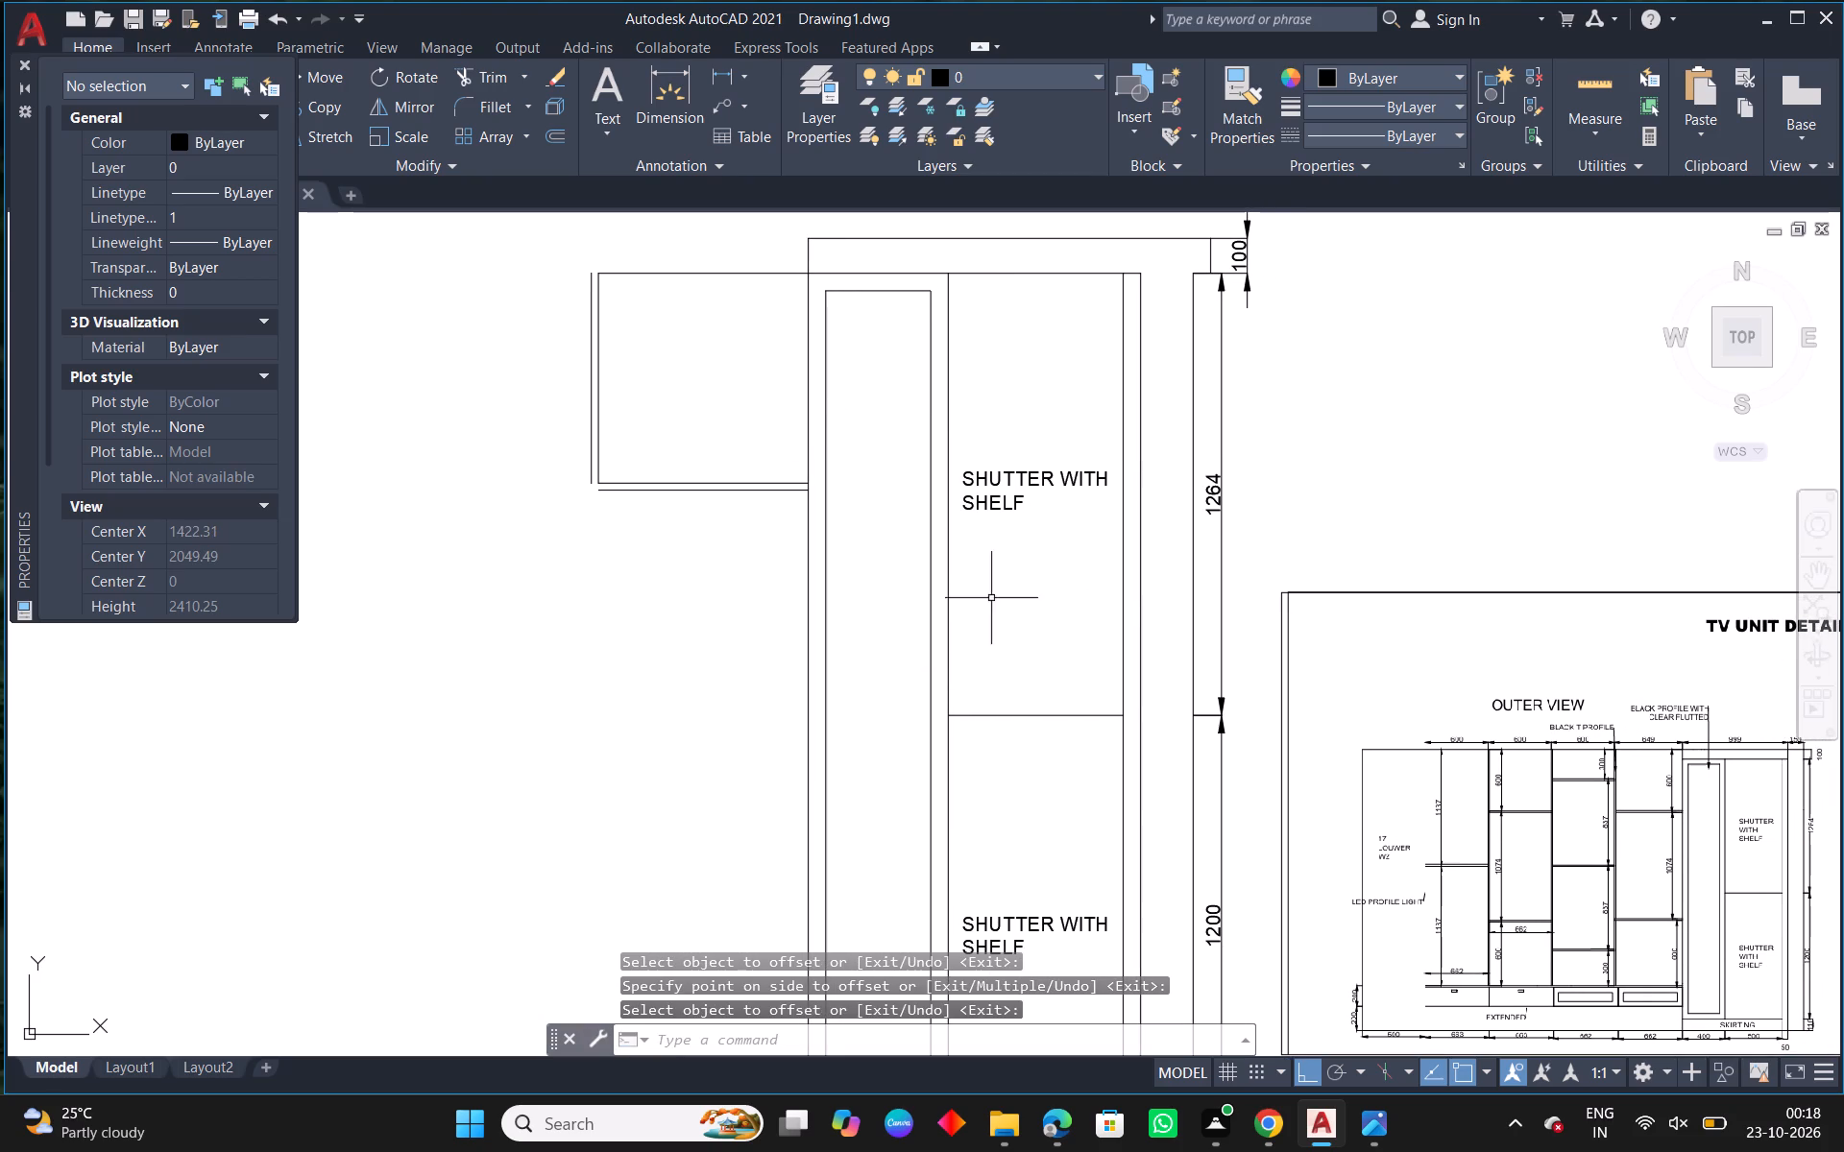
Offset the lower line of the compartment's bottom shelf 1074 downward.
text(O 1074)
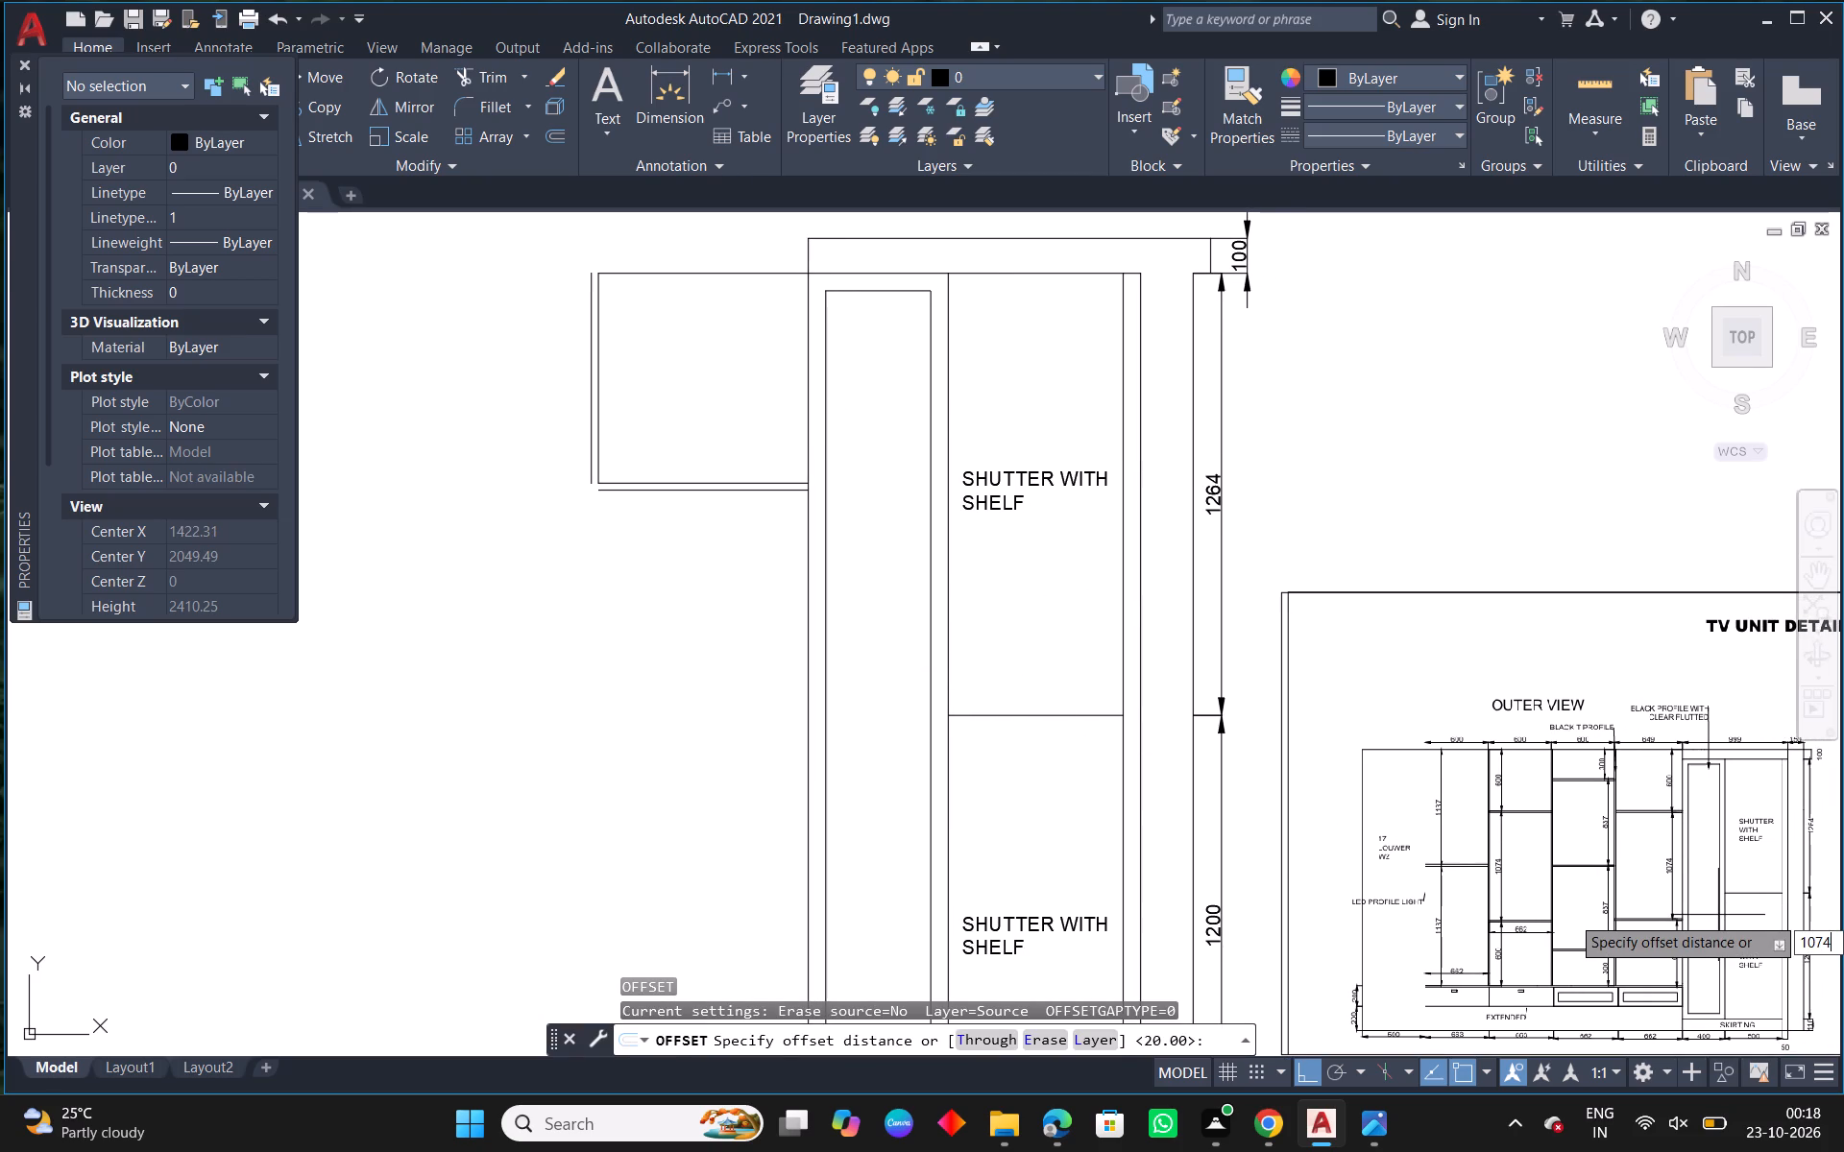
key(Return)
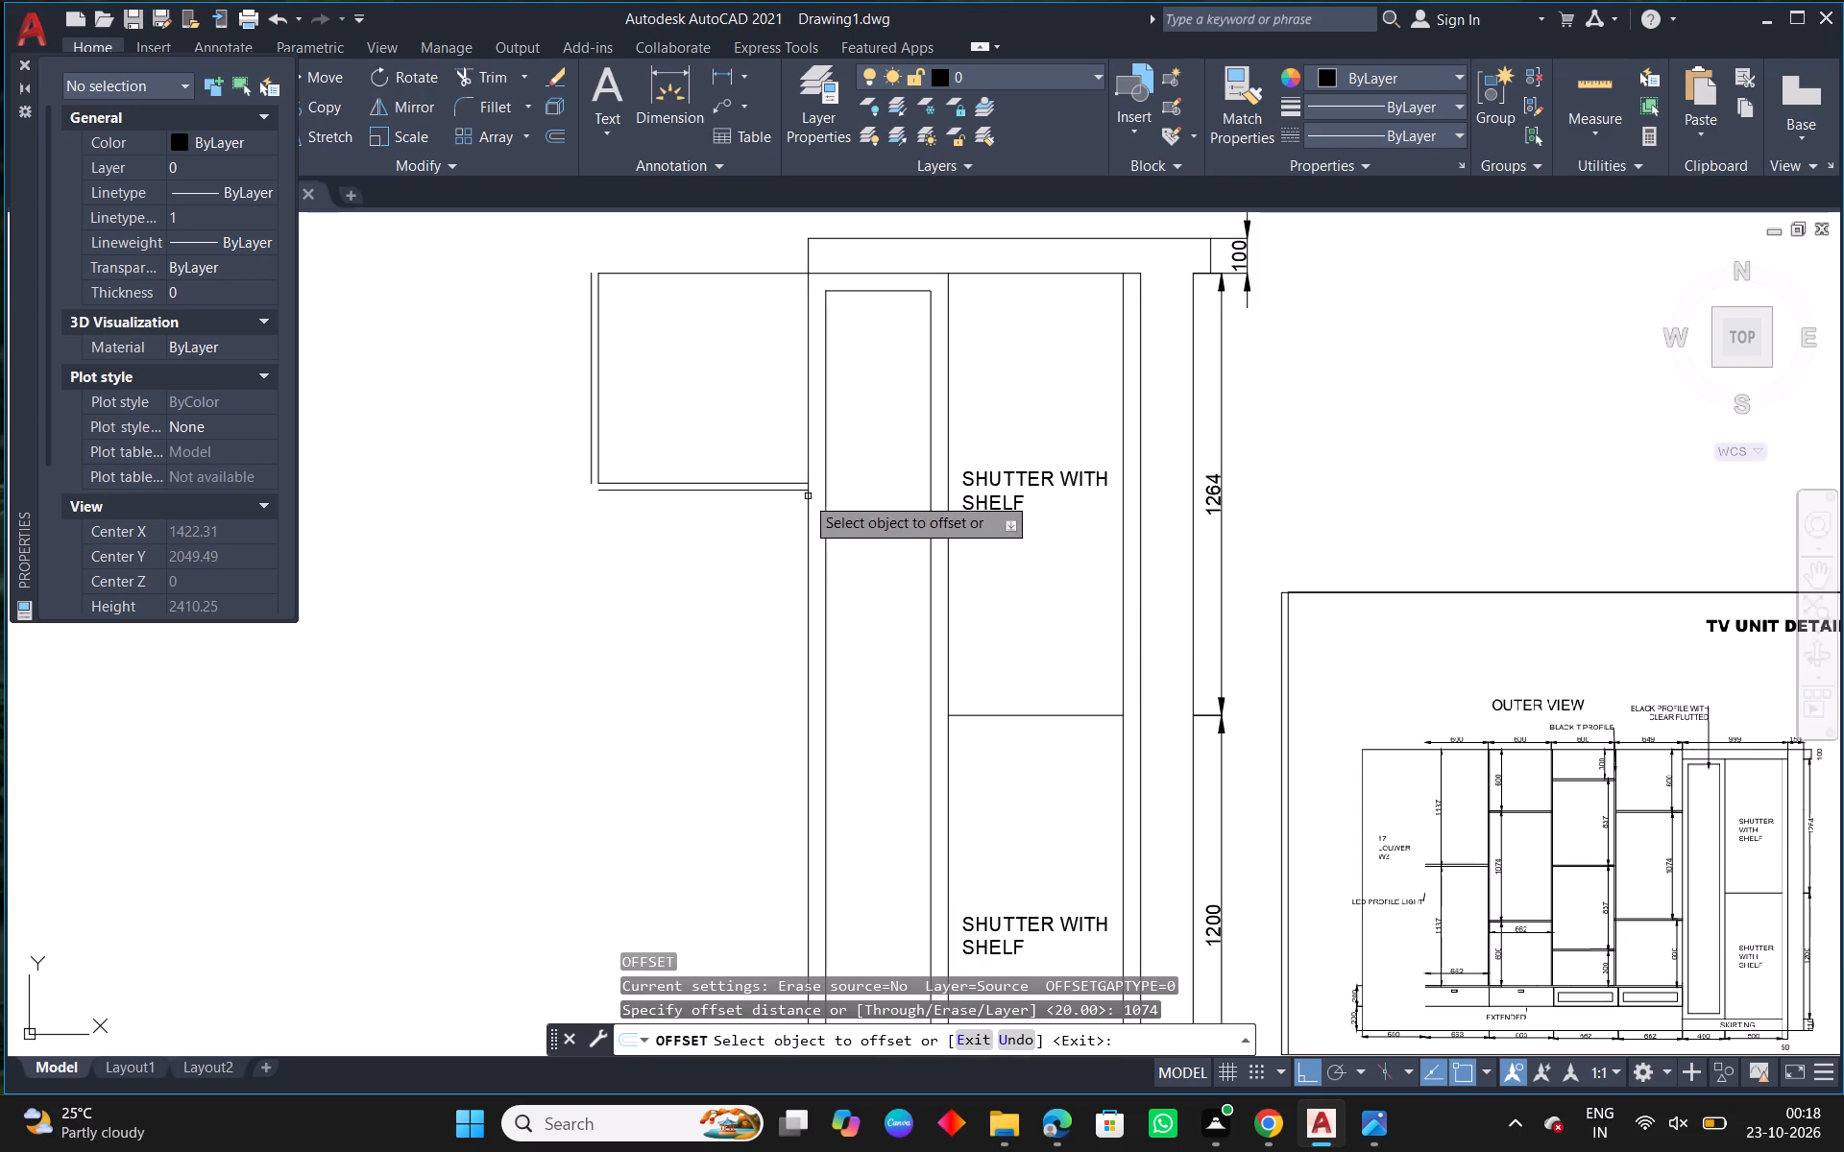
click(792, 491)
click(740, 583)
middle_drag(733, 627, 717, 507)
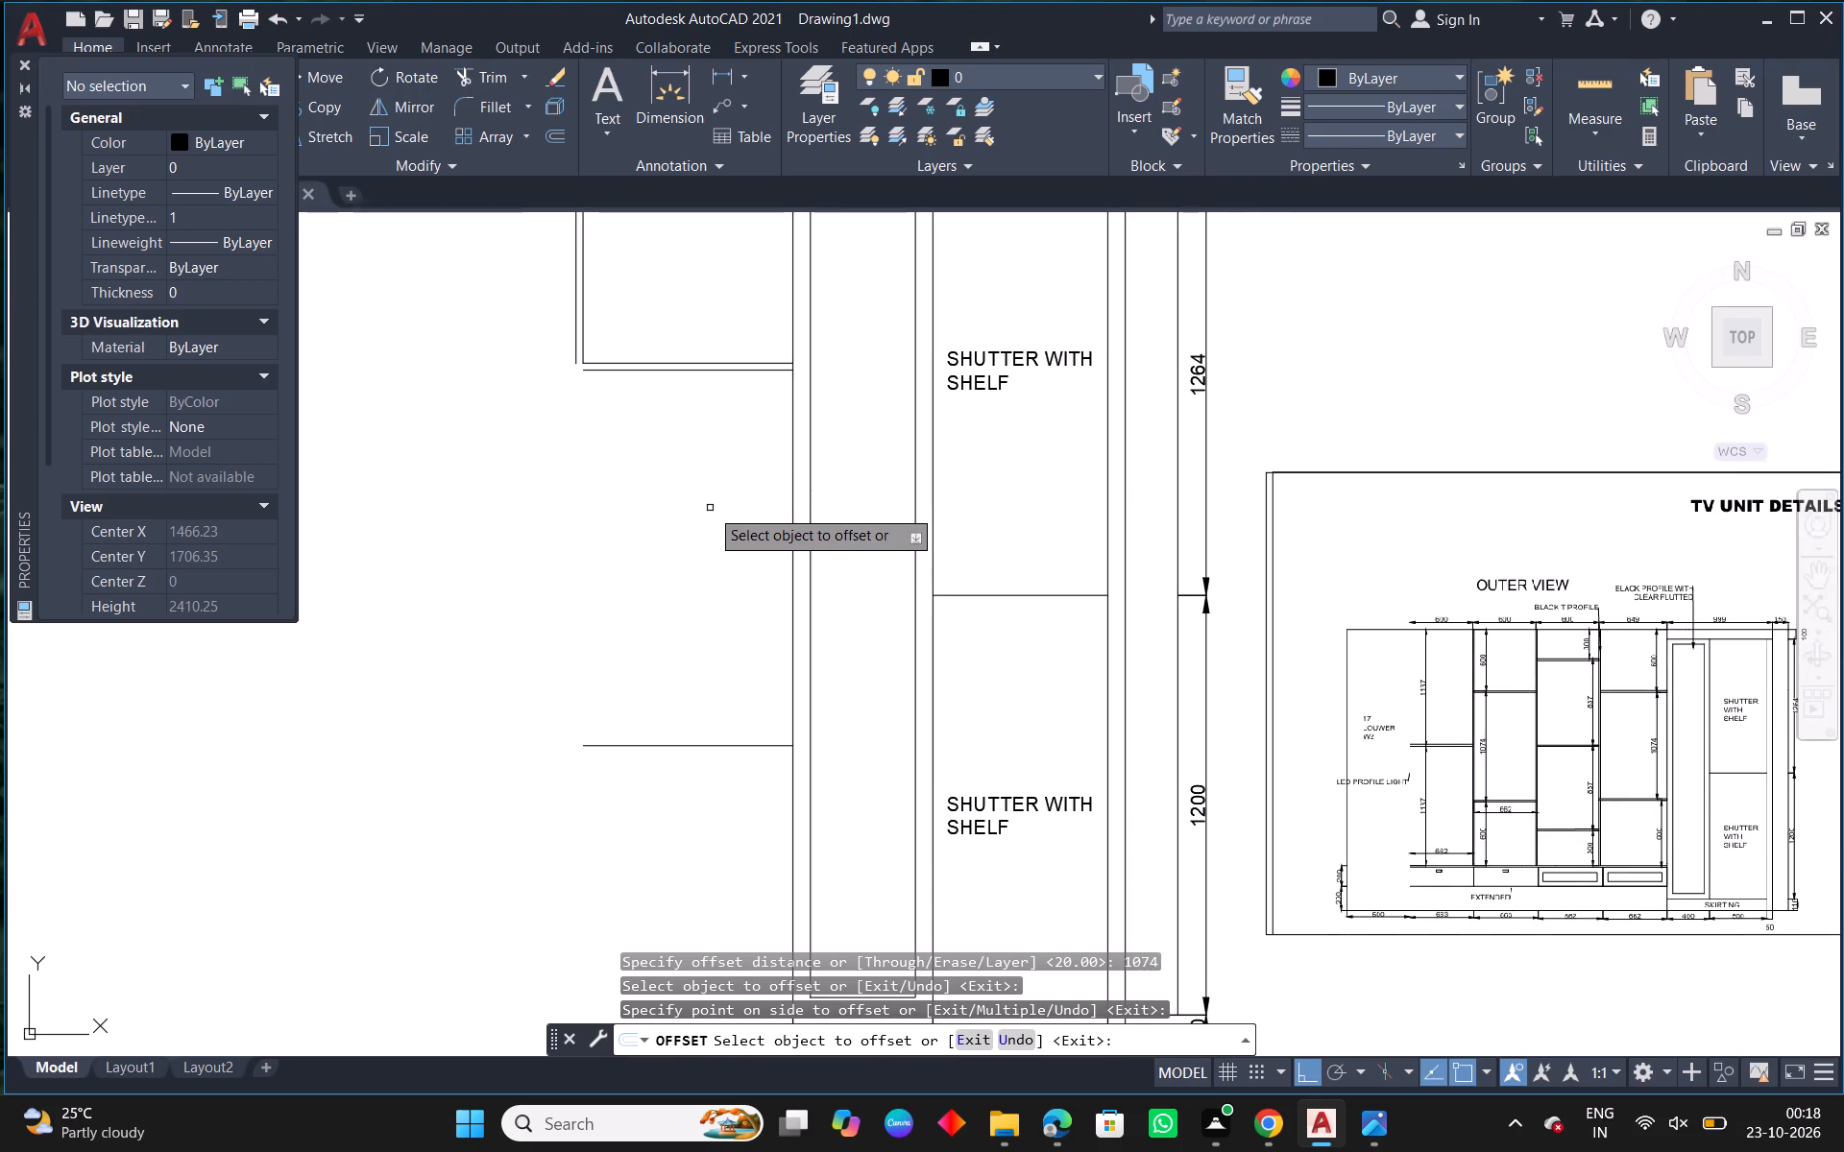
right_click(669, 486)
click(716, 500)
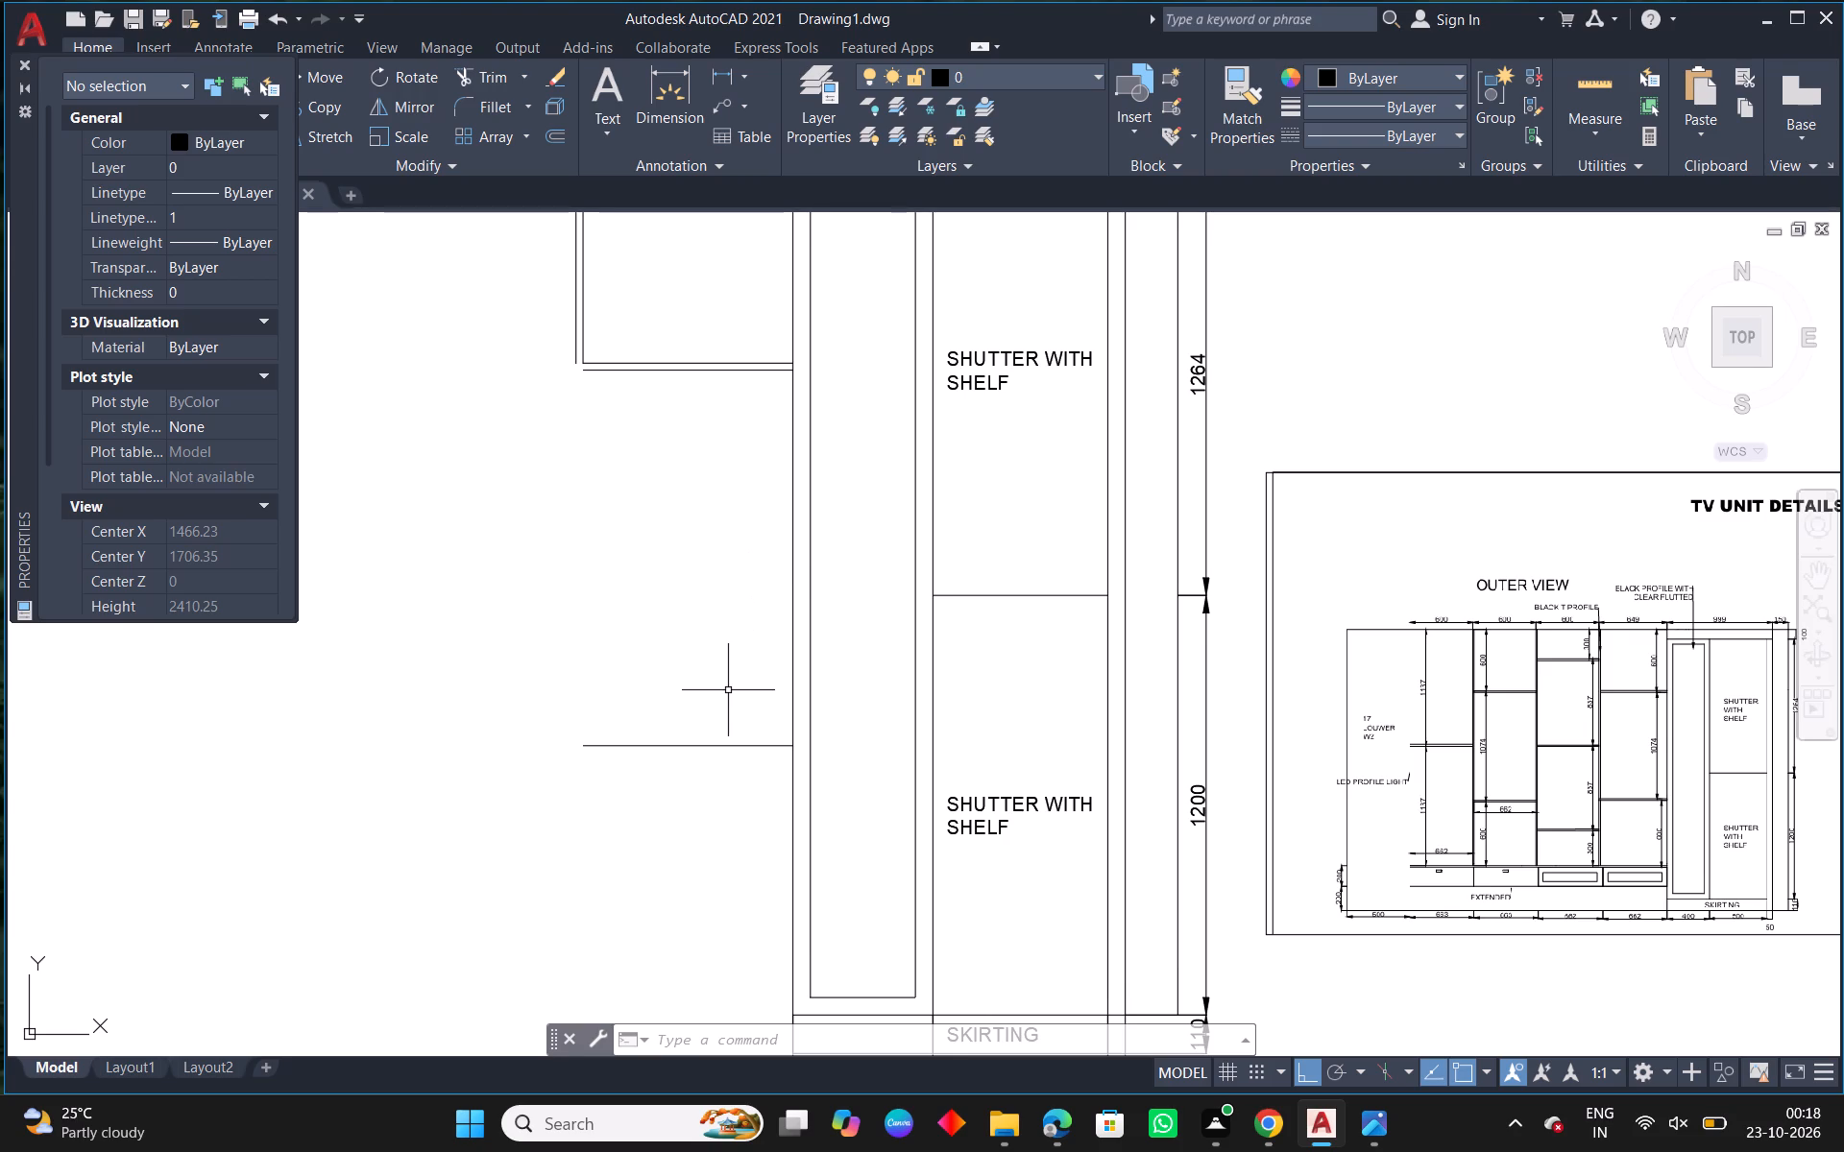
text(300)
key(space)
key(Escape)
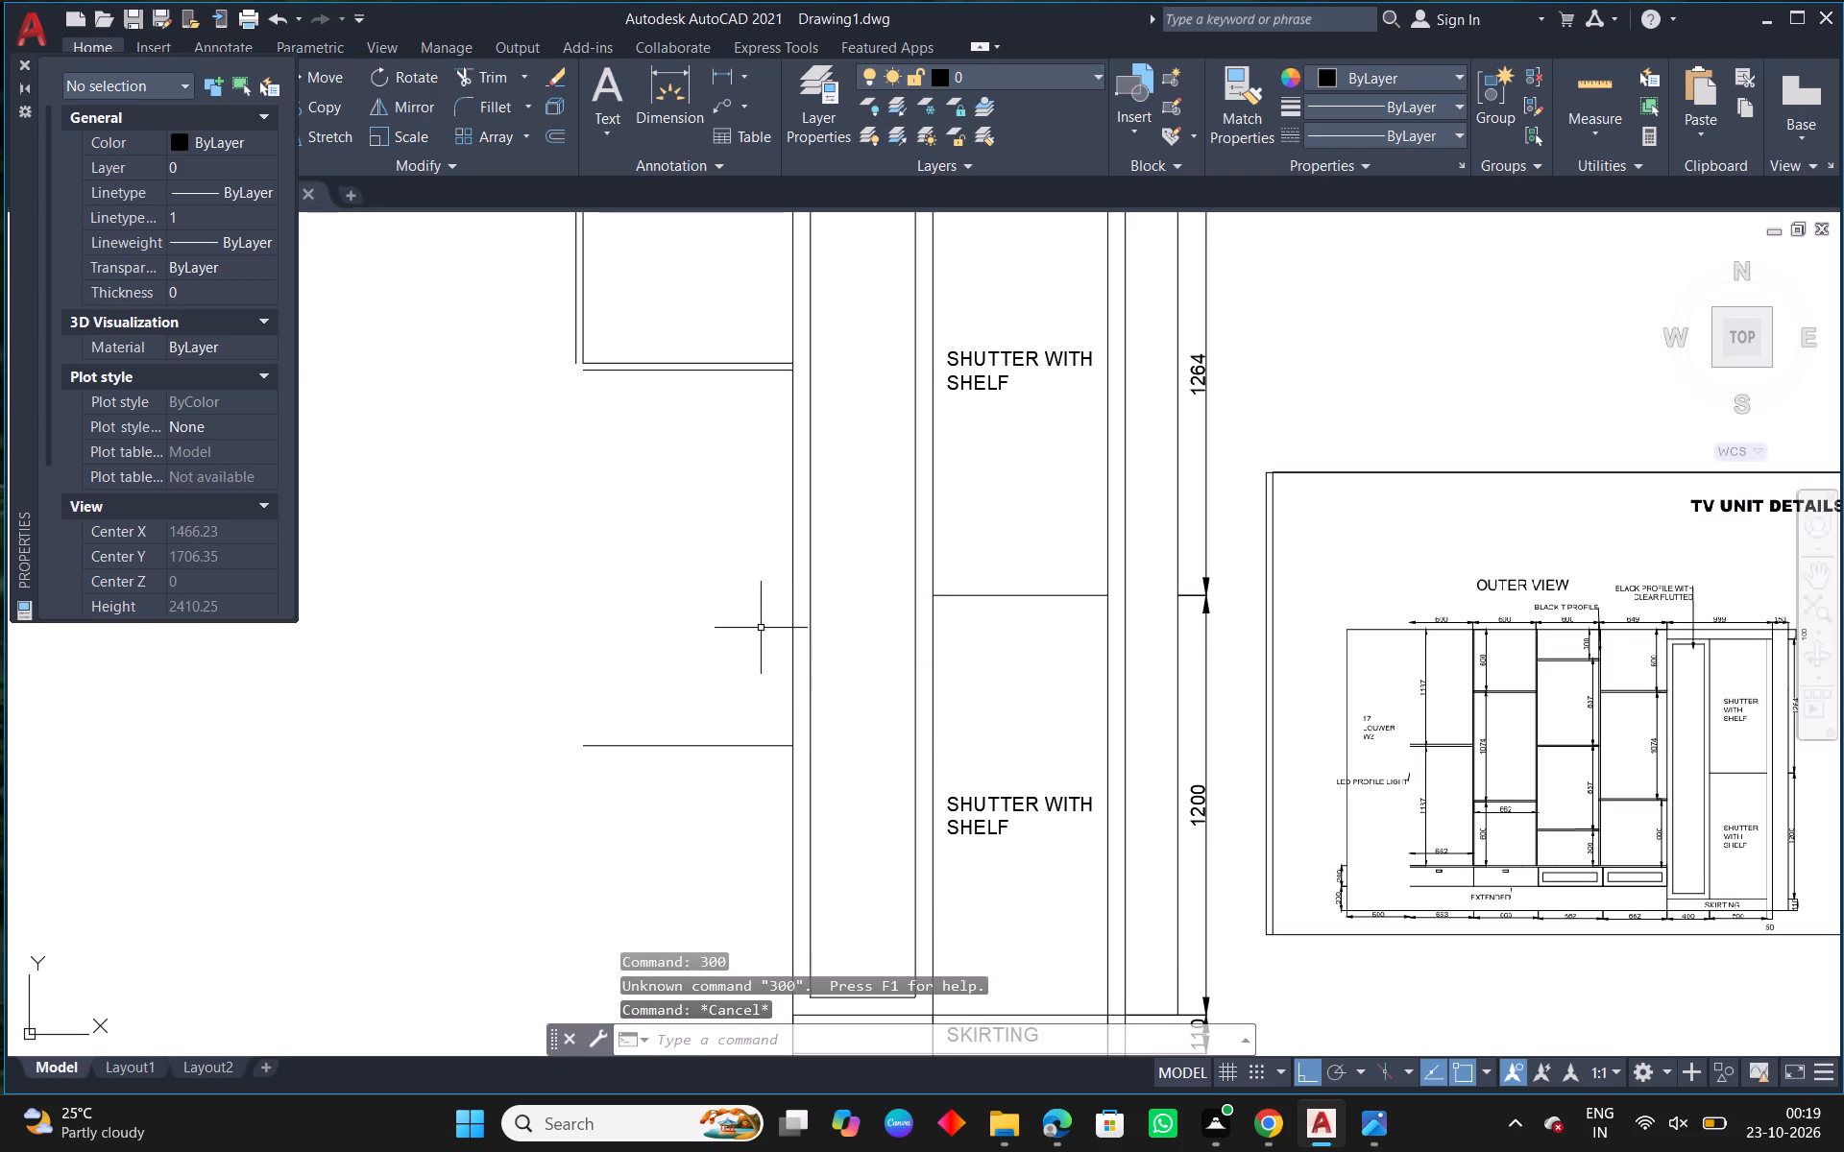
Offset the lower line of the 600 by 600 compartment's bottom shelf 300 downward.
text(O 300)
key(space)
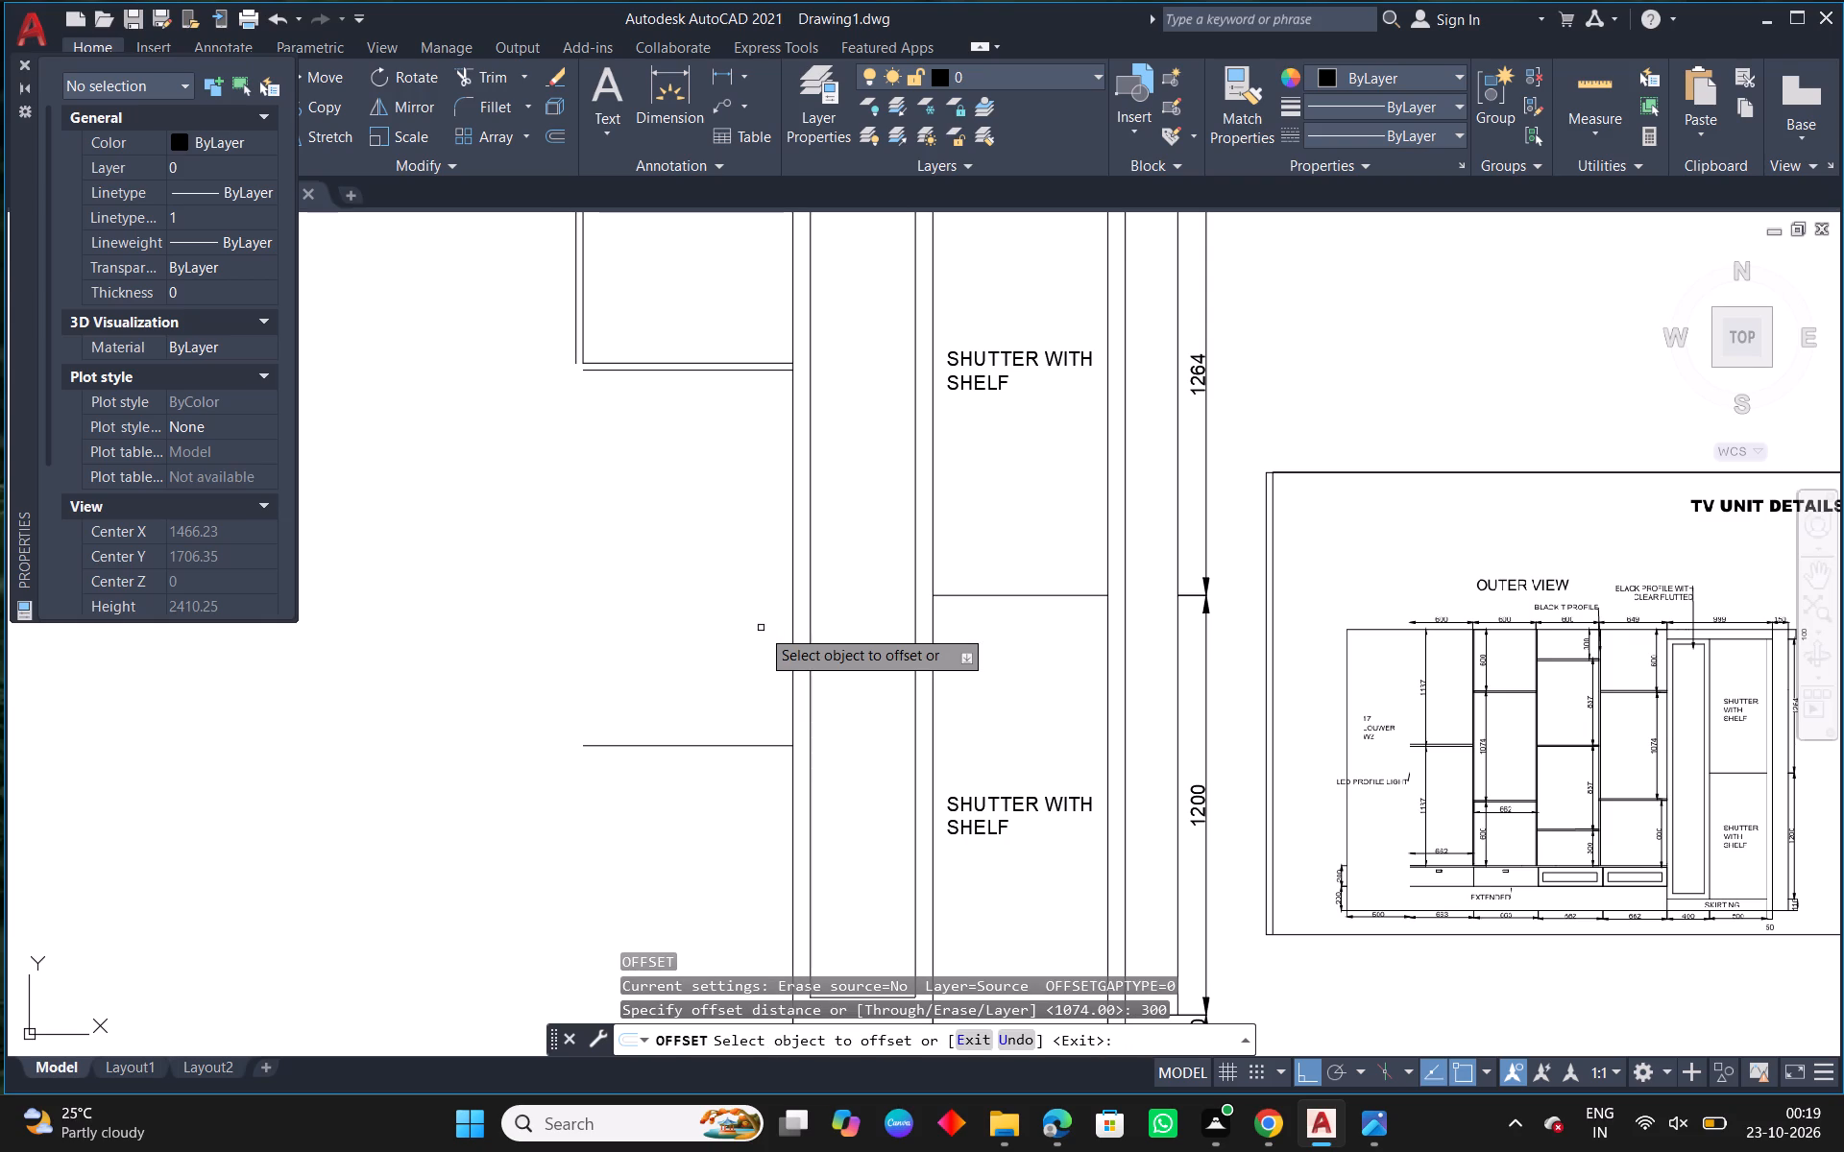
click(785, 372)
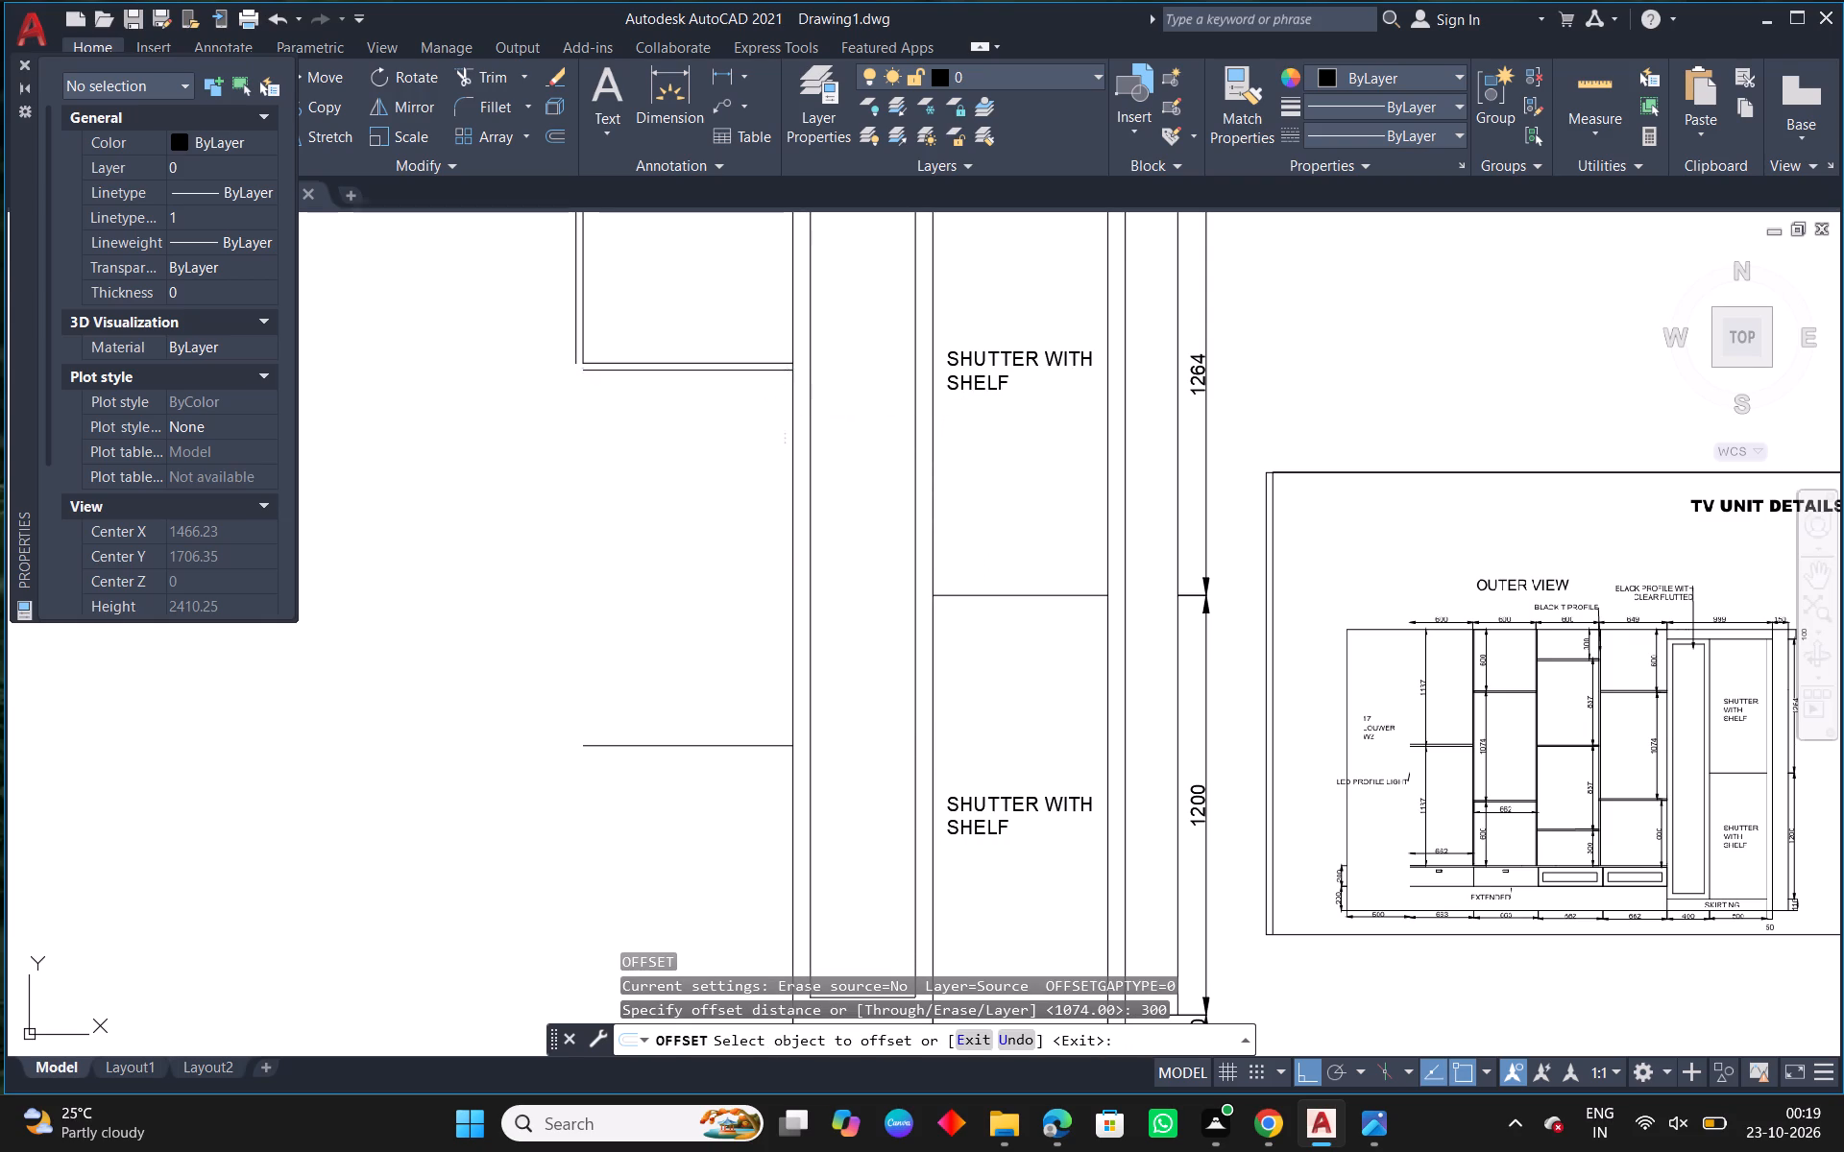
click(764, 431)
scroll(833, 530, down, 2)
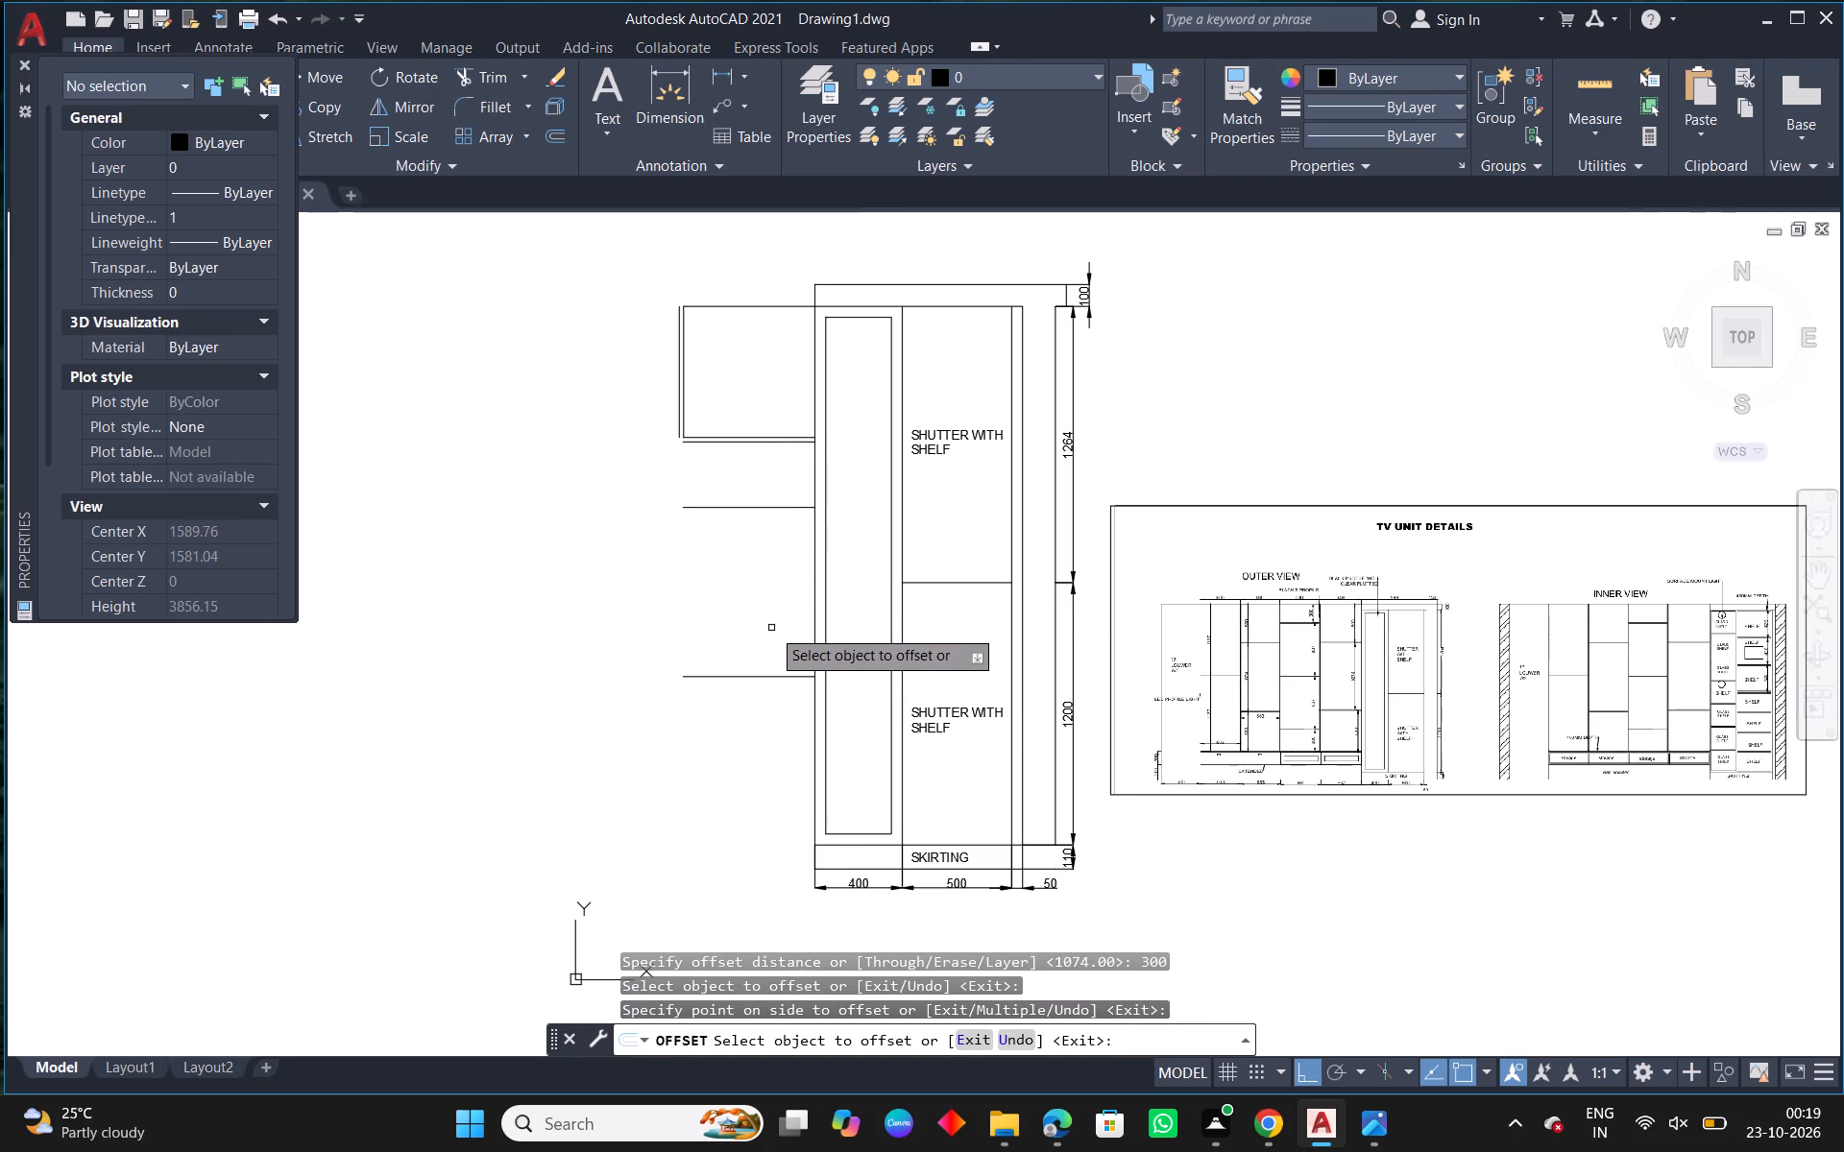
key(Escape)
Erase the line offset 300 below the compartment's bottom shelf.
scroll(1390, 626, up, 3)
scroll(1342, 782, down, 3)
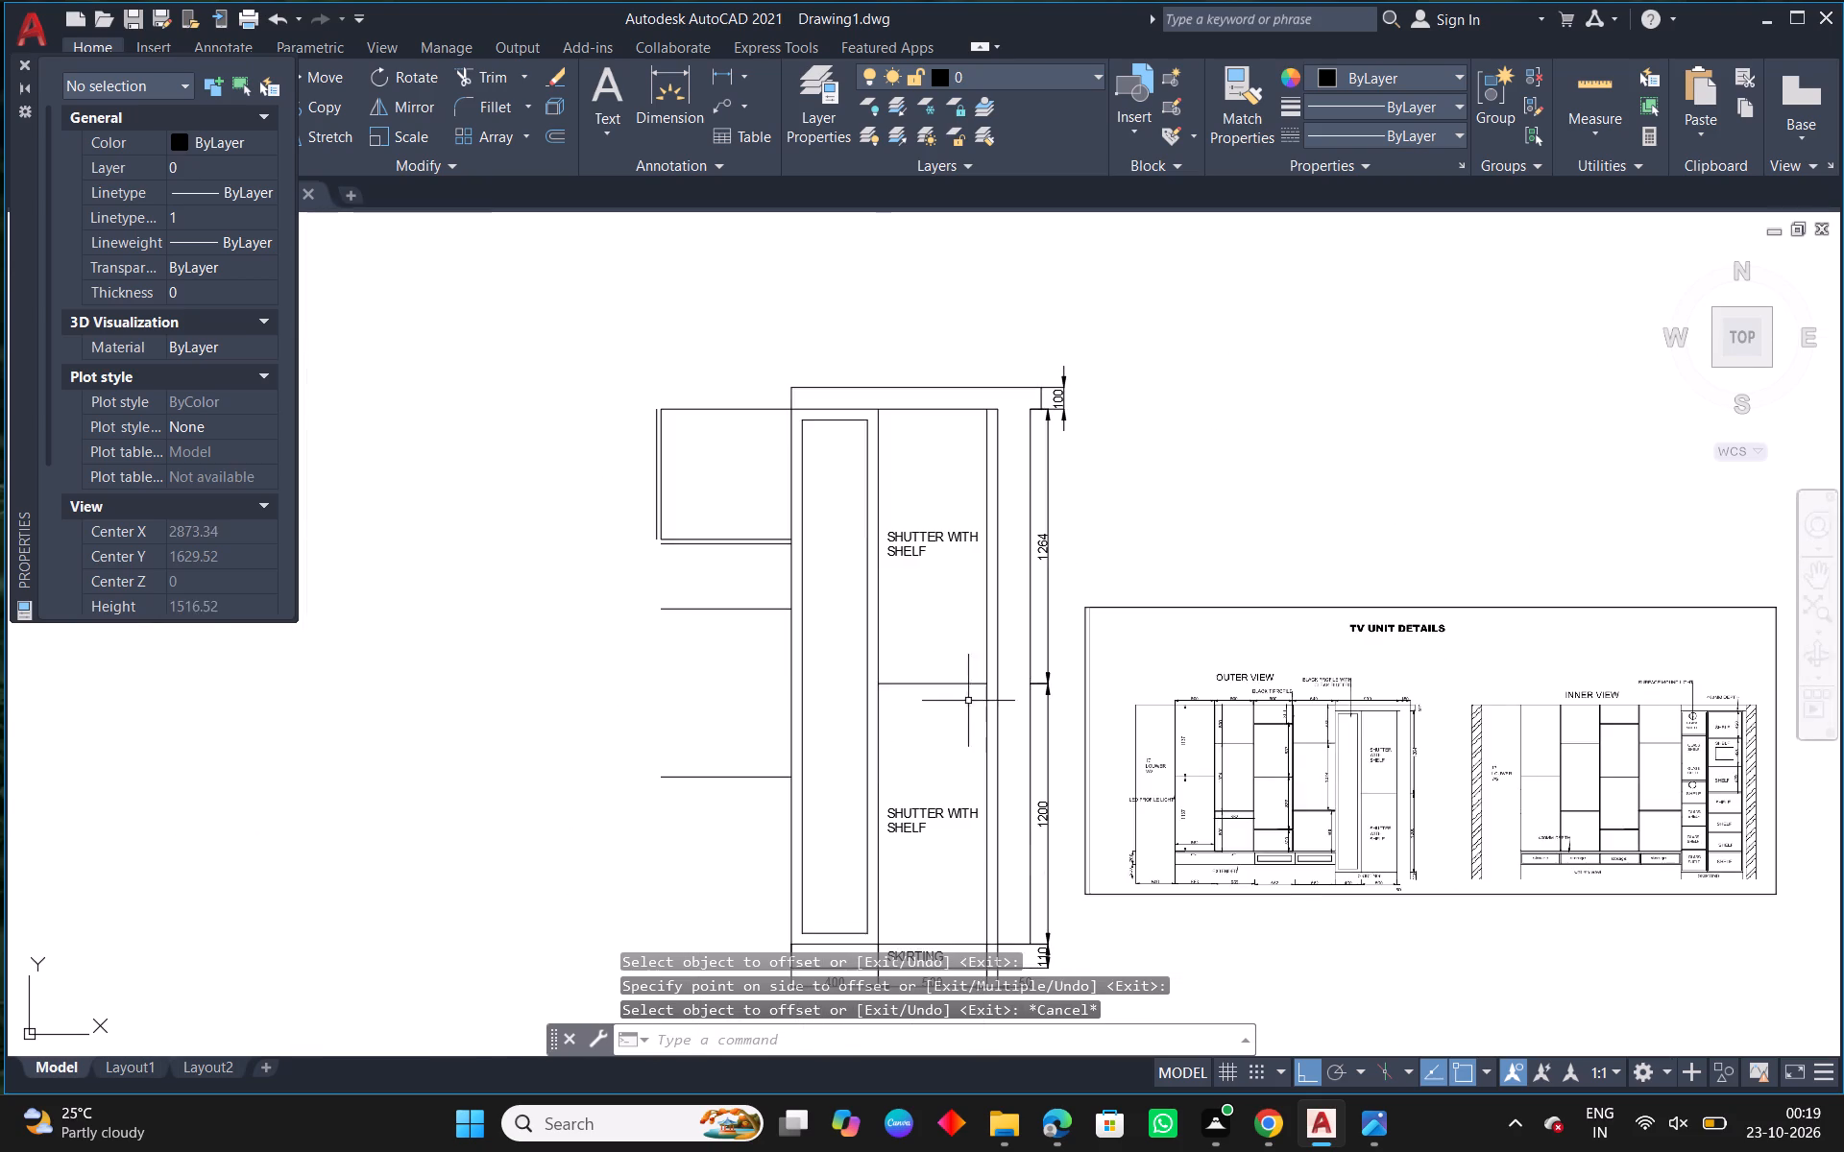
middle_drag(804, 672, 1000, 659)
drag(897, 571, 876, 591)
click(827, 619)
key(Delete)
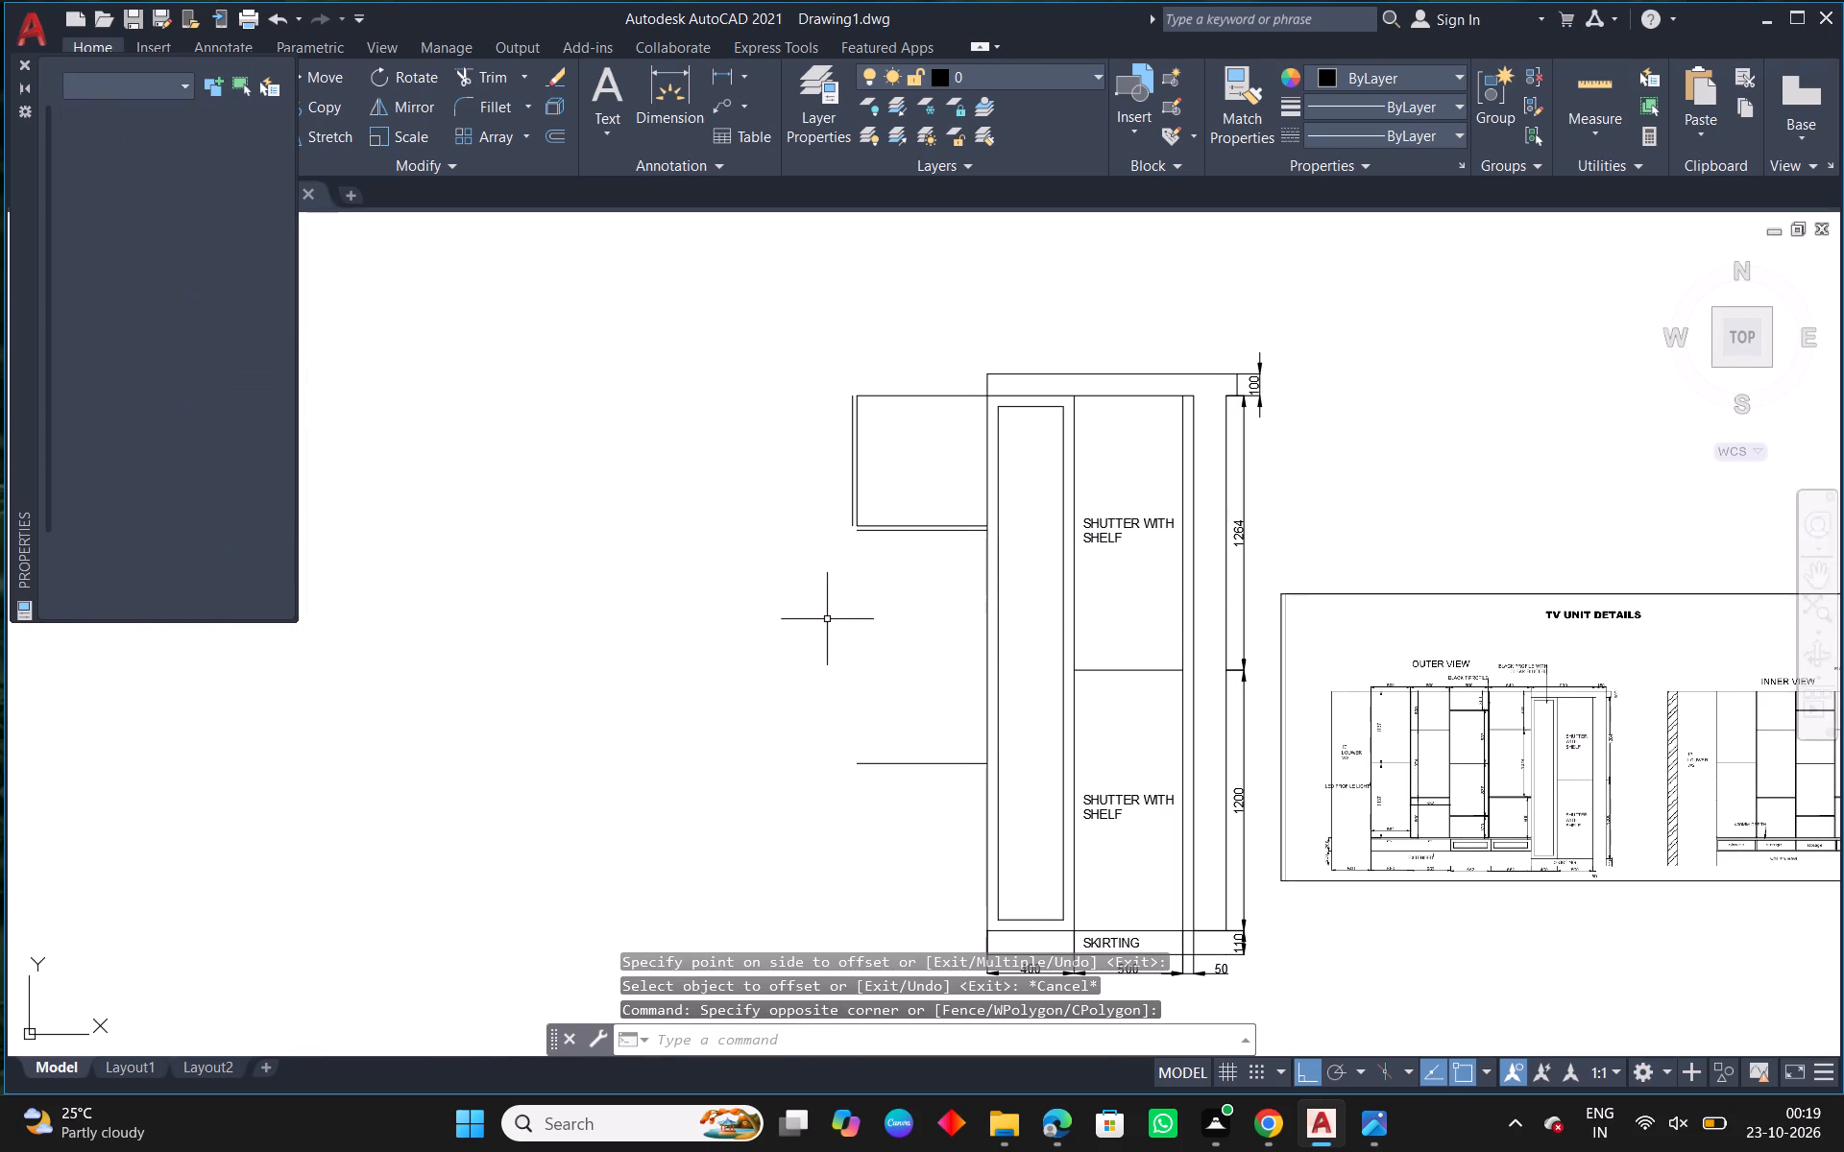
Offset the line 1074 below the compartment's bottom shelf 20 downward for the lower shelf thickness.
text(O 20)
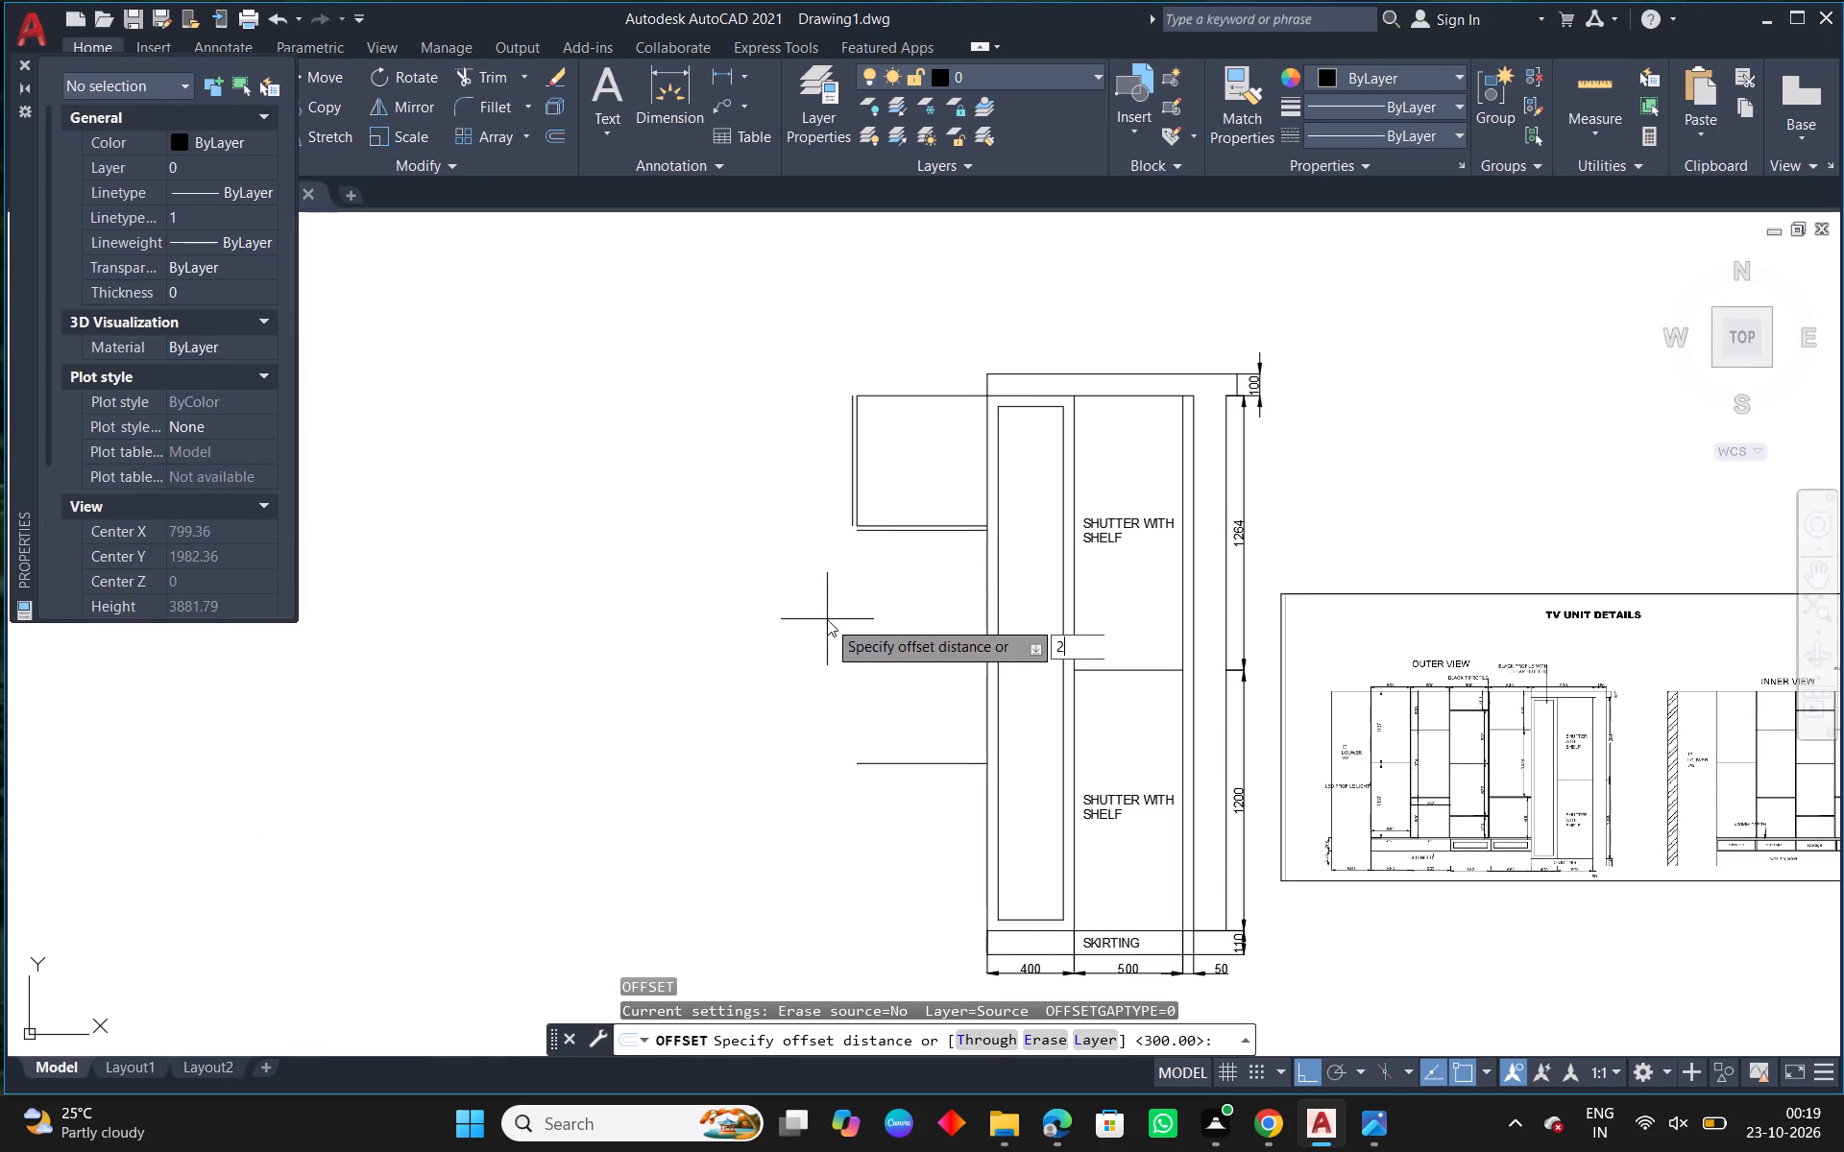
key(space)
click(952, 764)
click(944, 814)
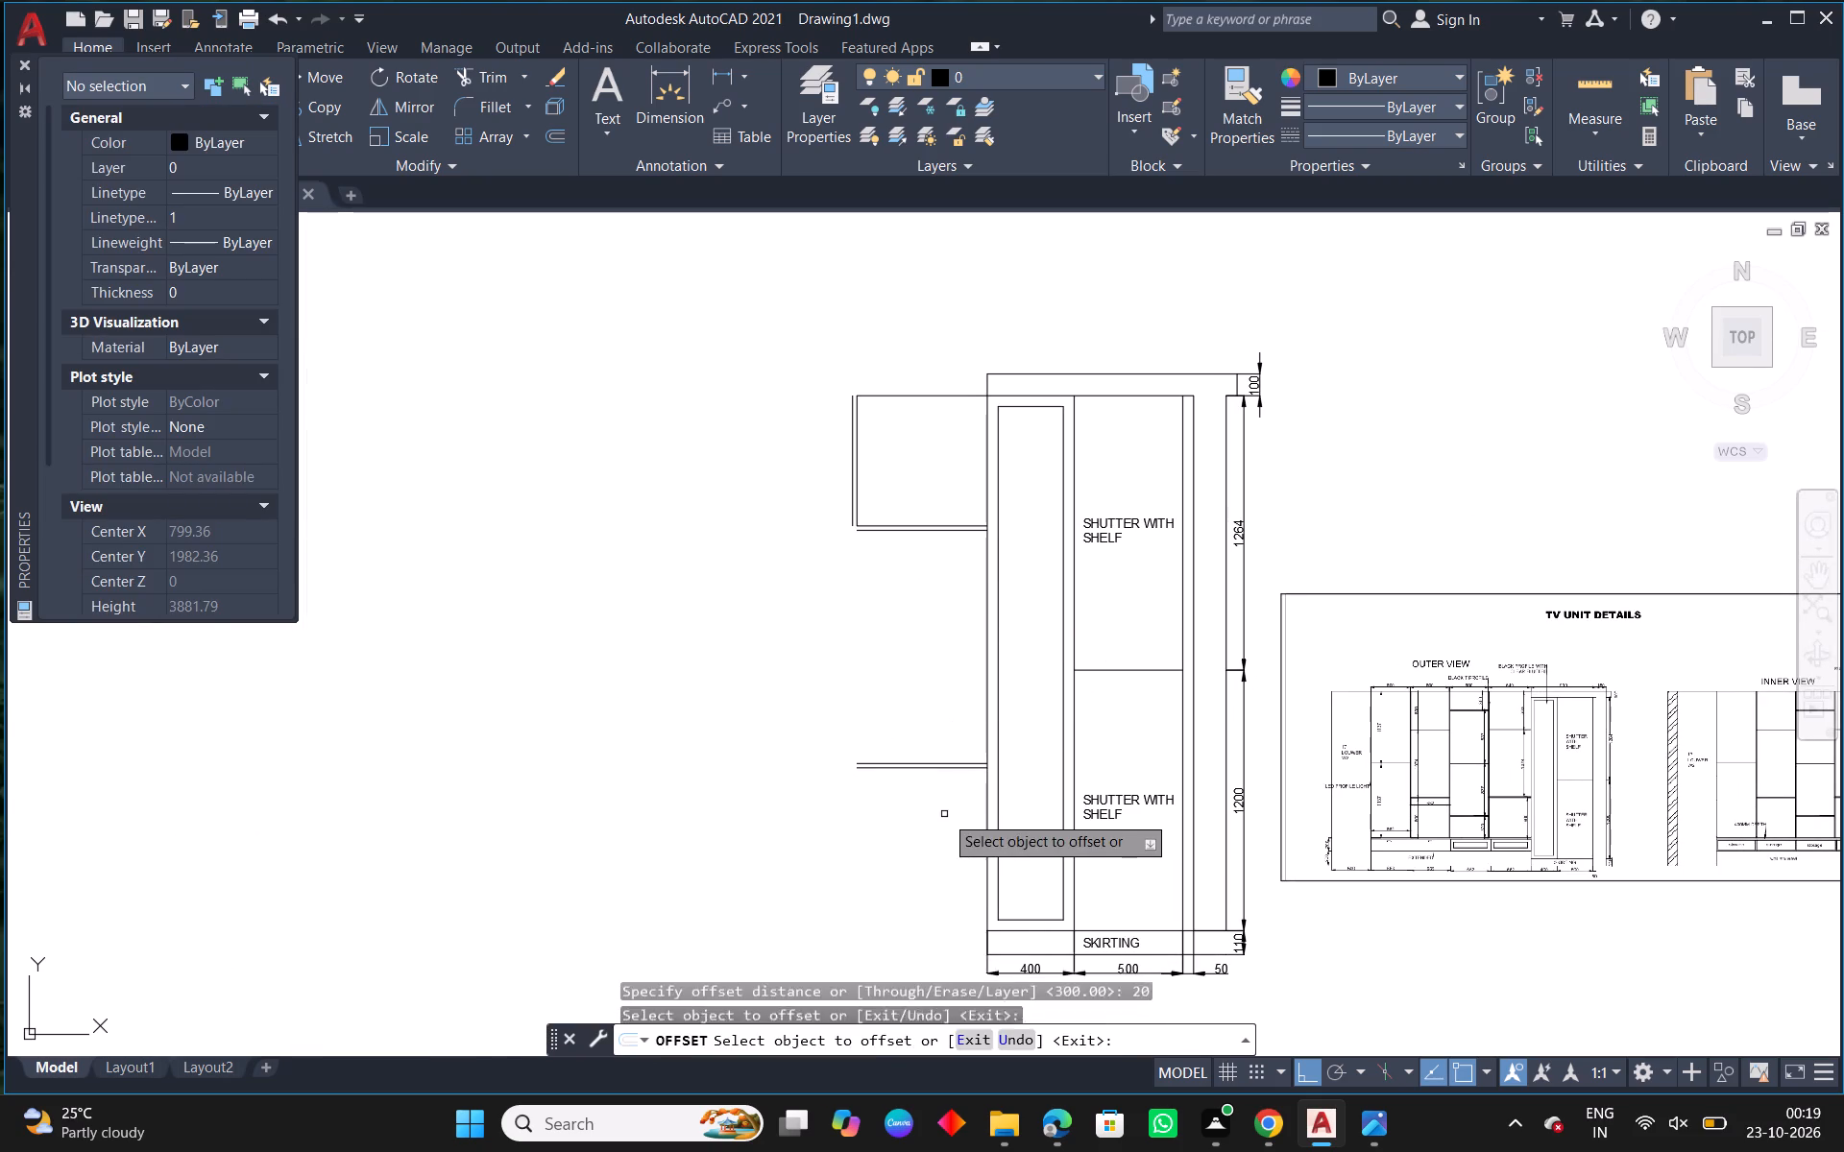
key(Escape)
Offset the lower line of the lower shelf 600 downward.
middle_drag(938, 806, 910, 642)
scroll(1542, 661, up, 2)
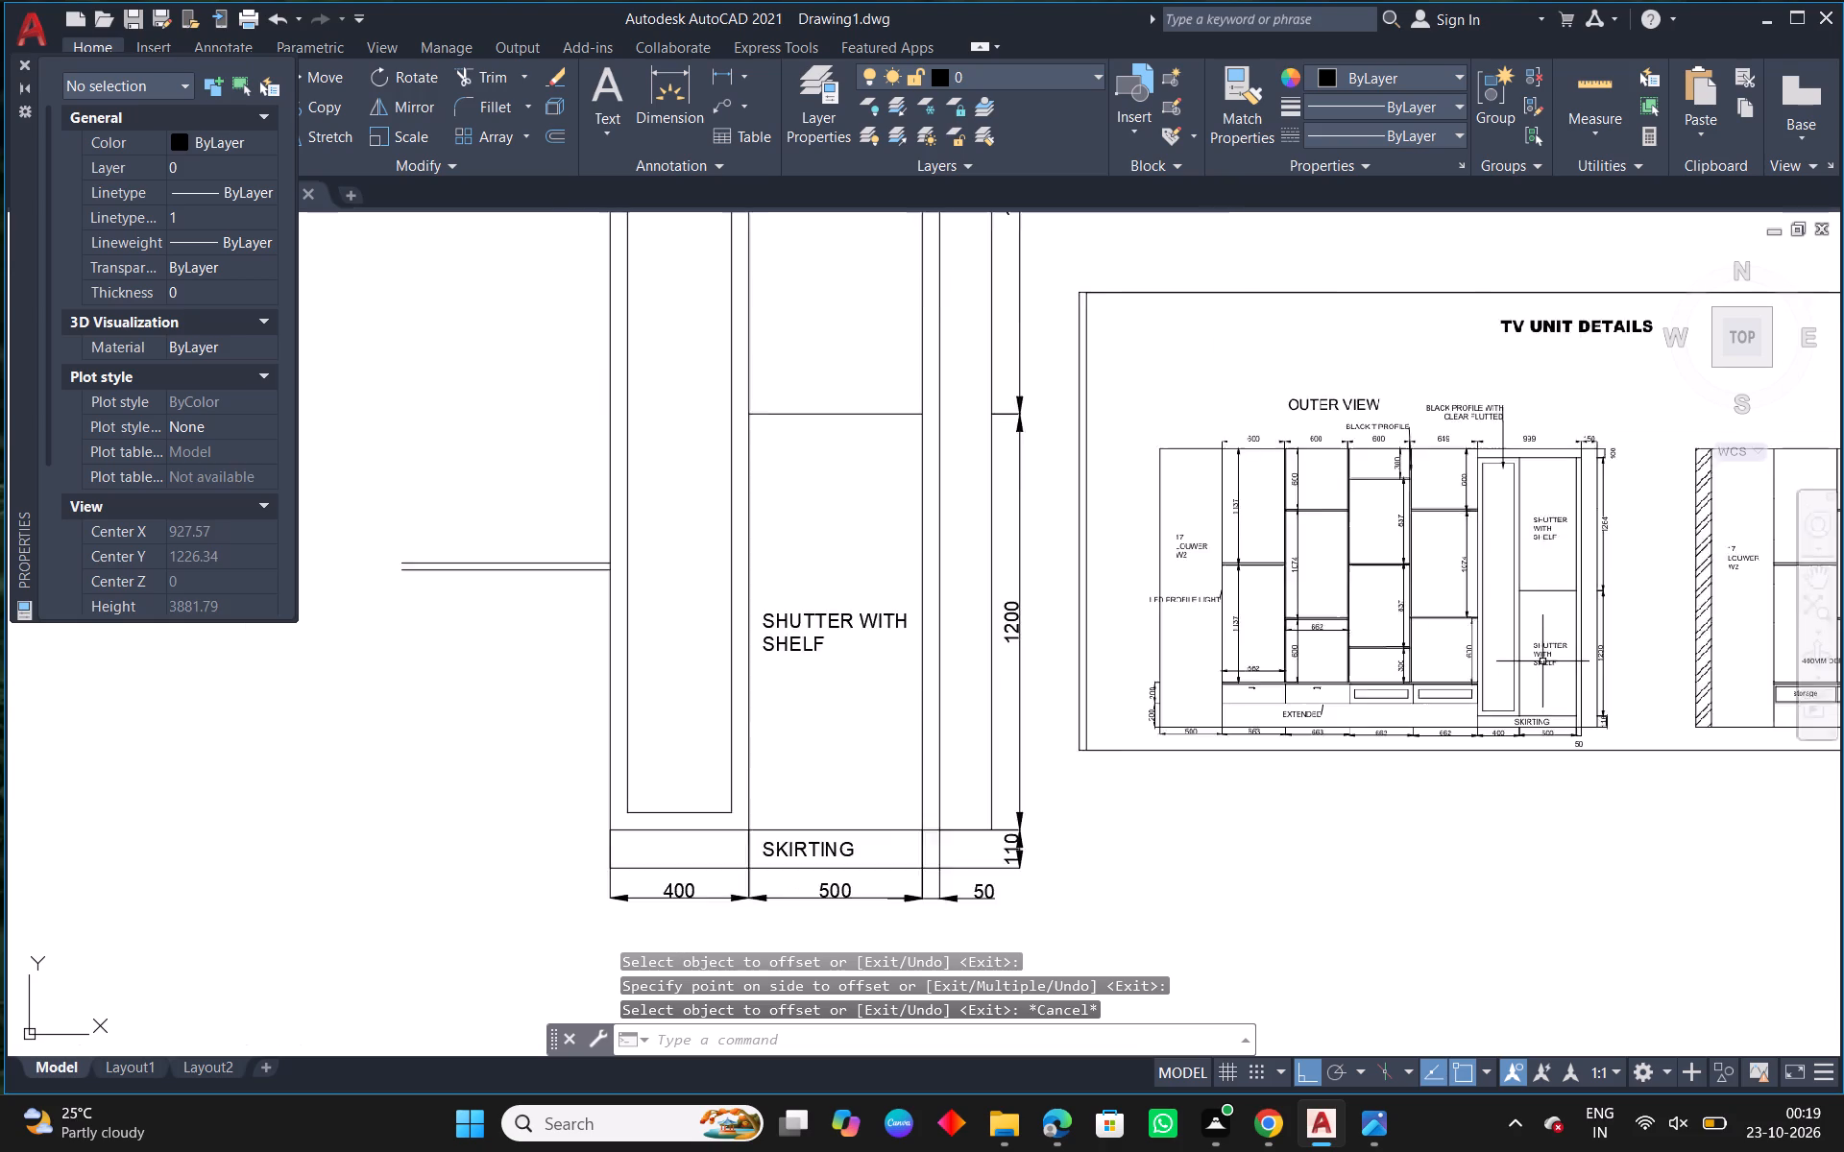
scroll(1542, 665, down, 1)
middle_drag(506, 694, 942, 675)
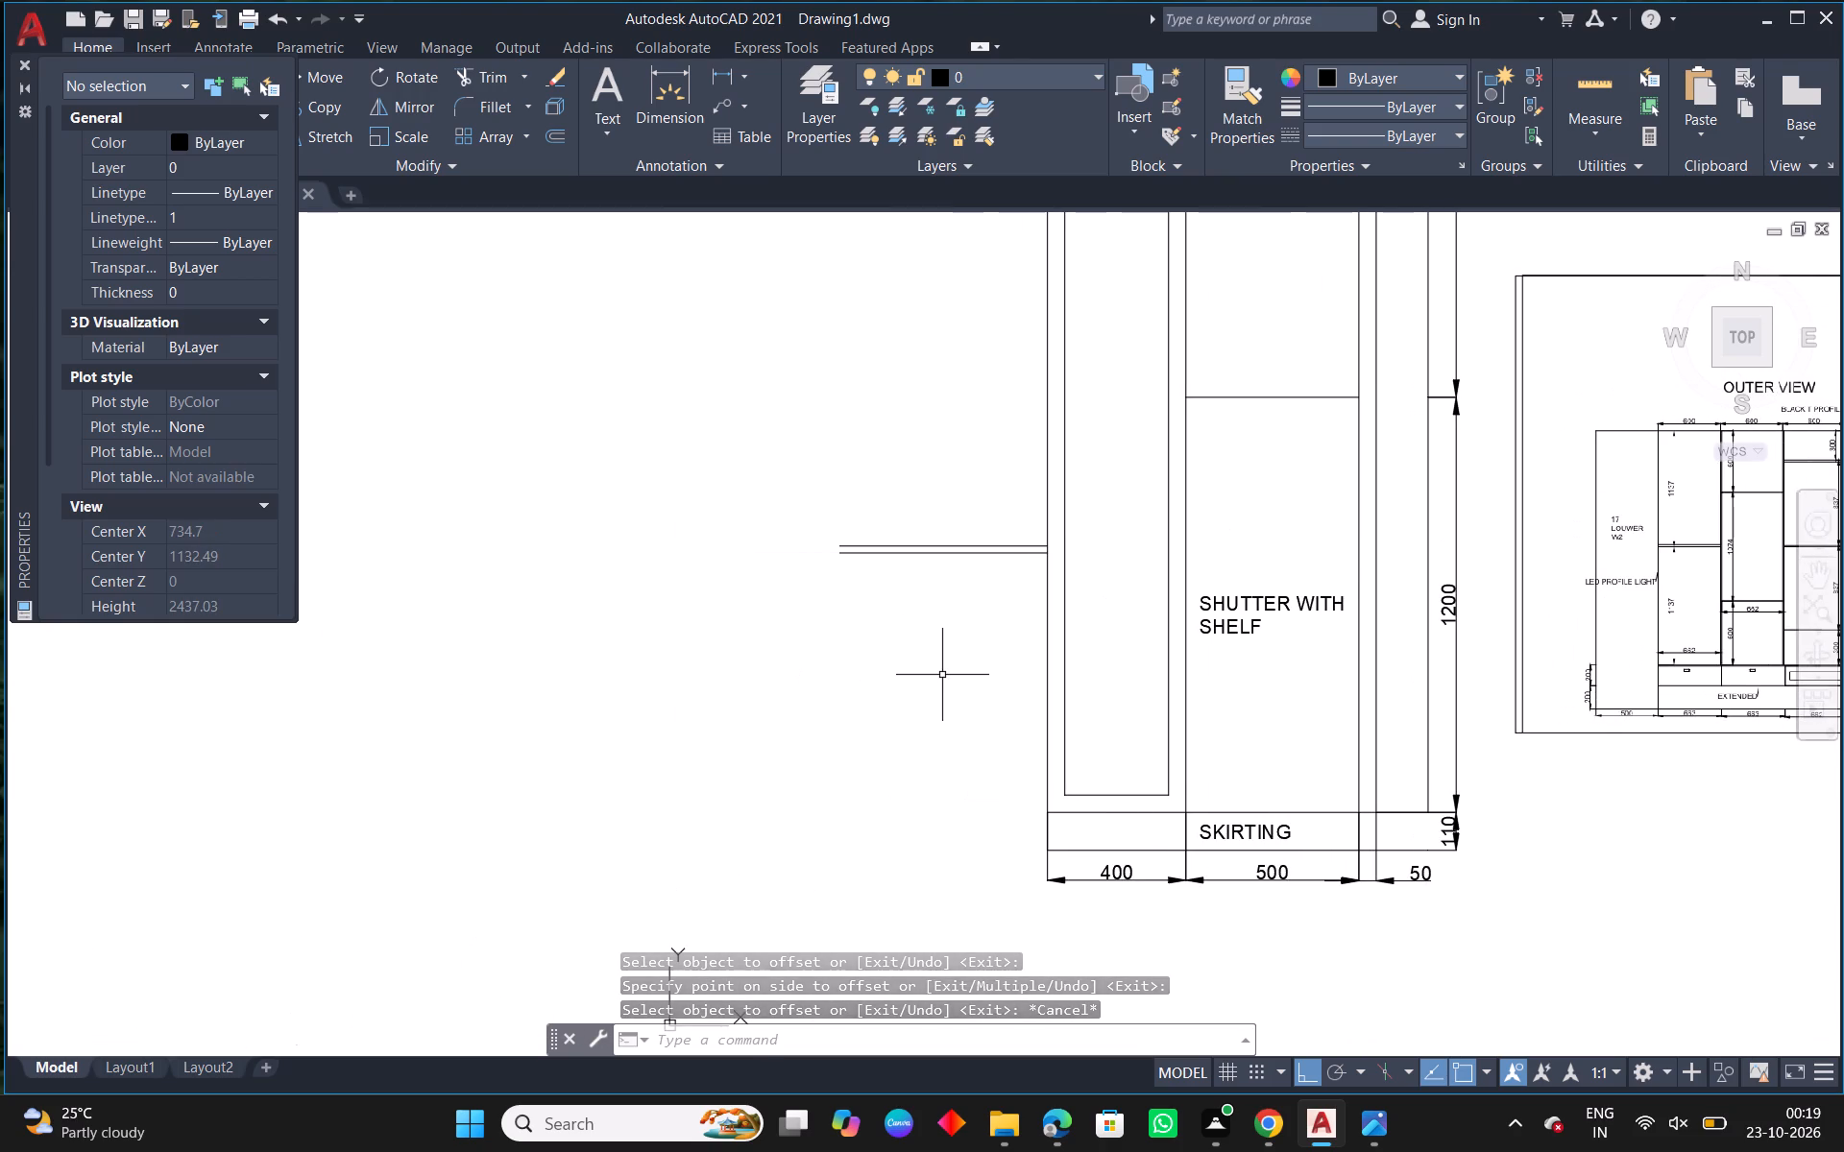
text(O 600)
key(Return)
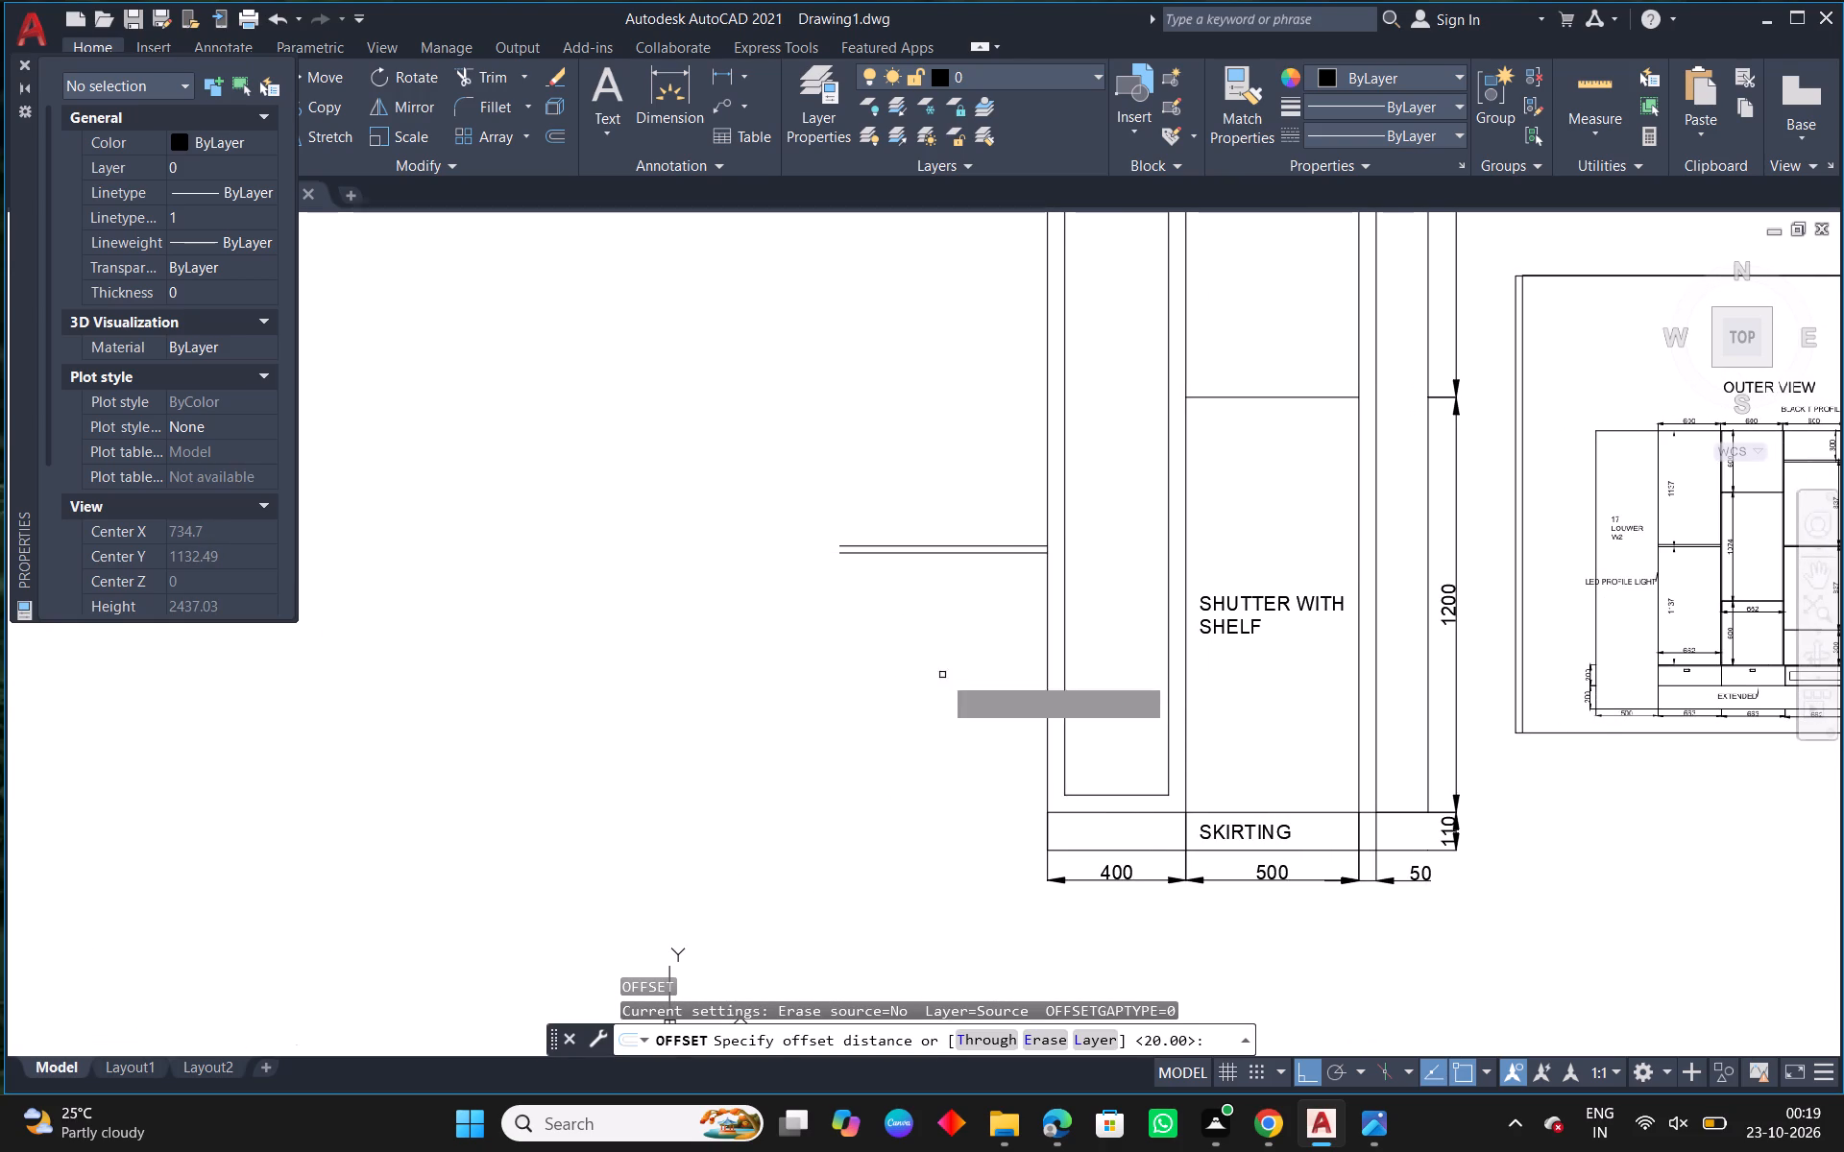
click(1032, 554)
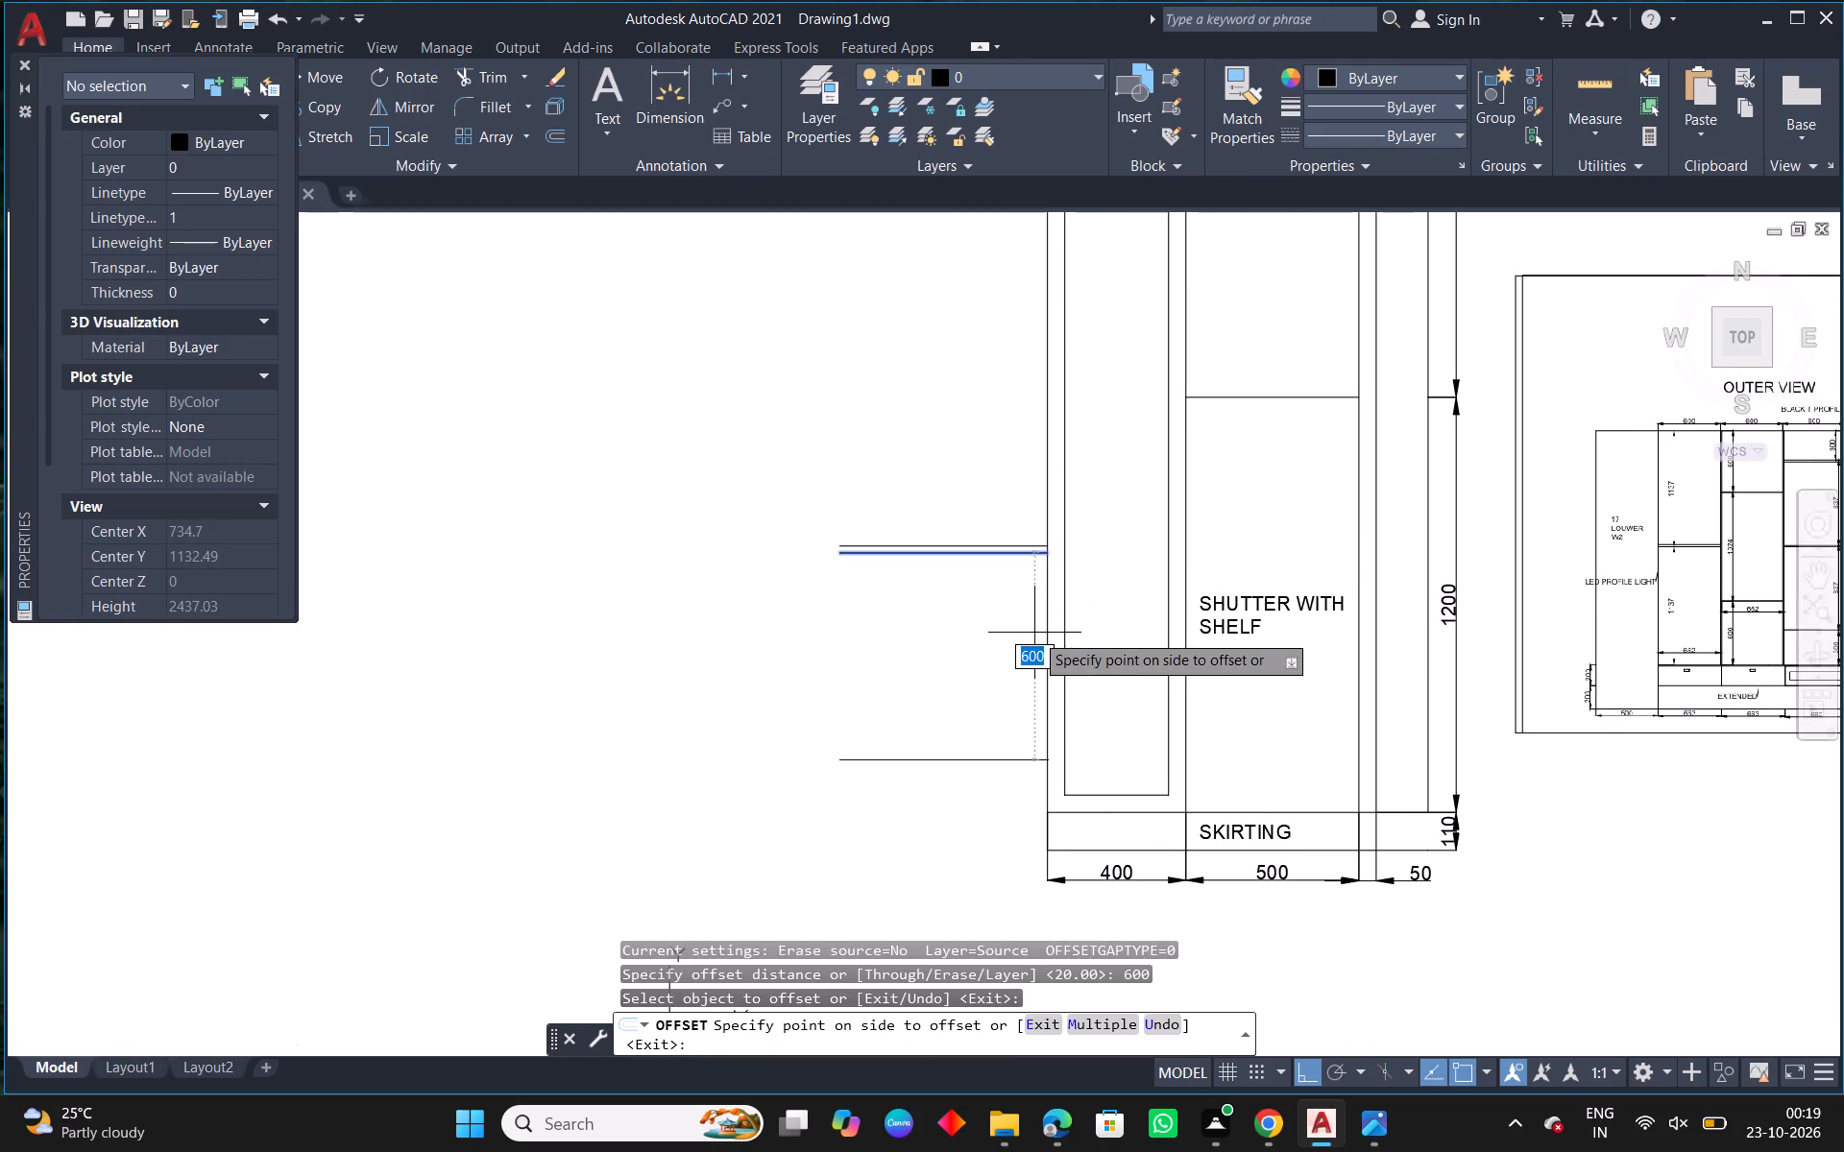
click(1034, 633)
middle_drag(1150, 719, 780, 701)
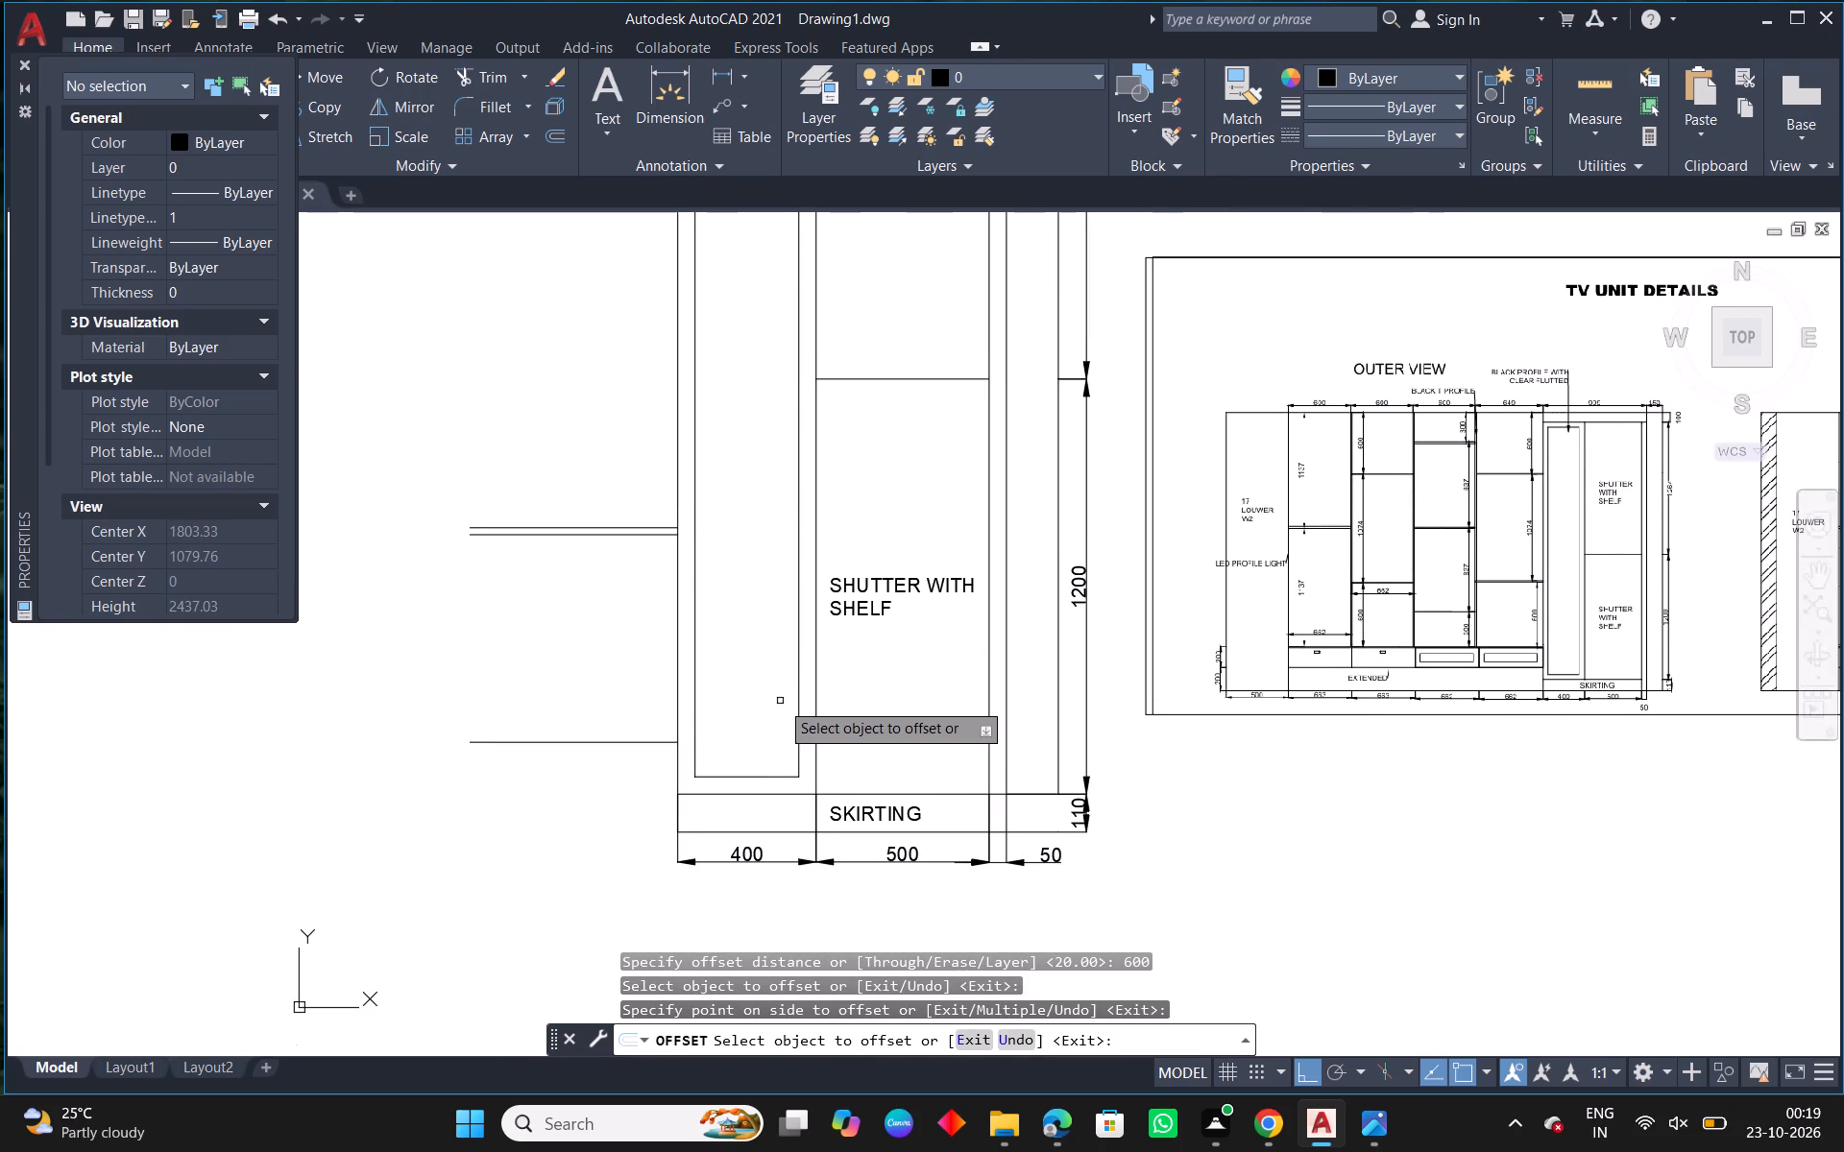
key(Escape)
Draw a horizontal line about 1040 long leftward from the top-left corner of the skirting.
scroll(1375, 646, up, 1)
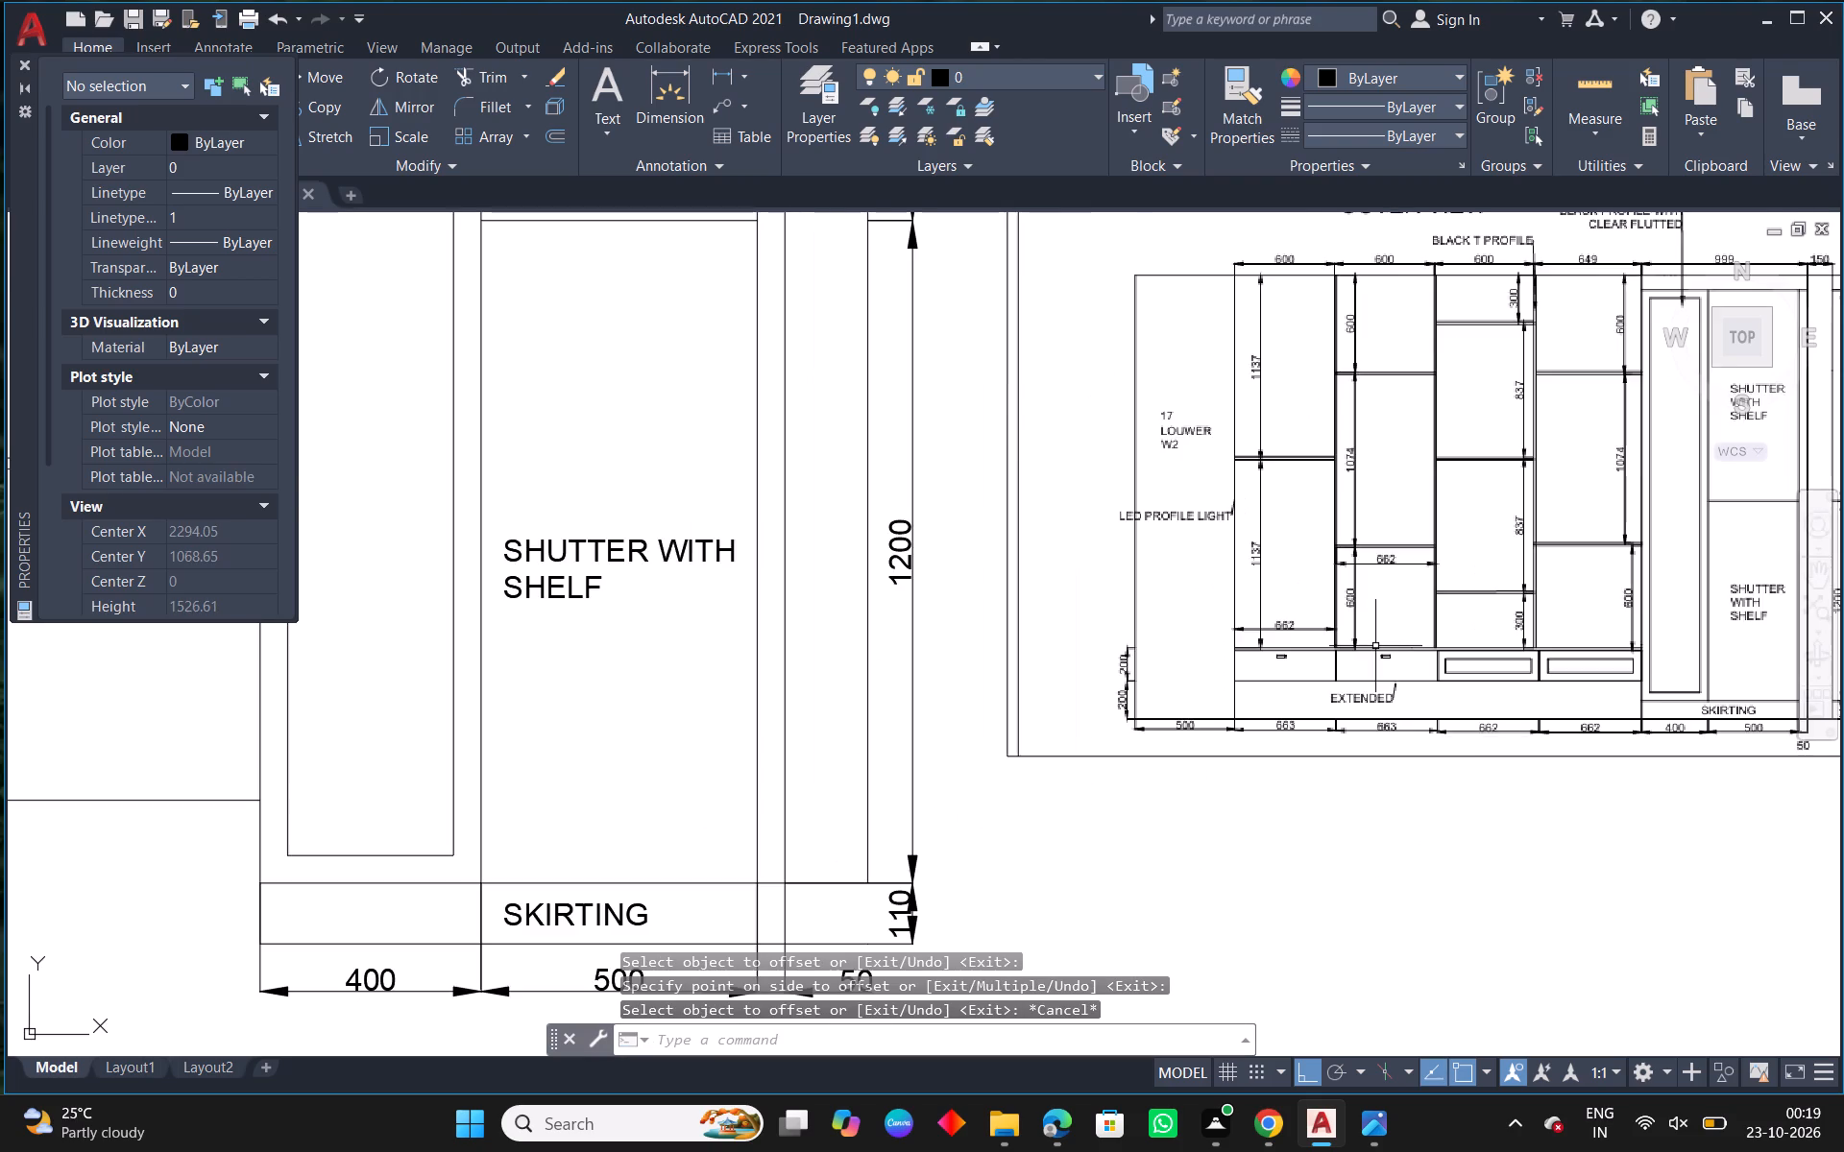
scroll(1375, 646, up, 1)
scroll(1375, 646, down, 2)
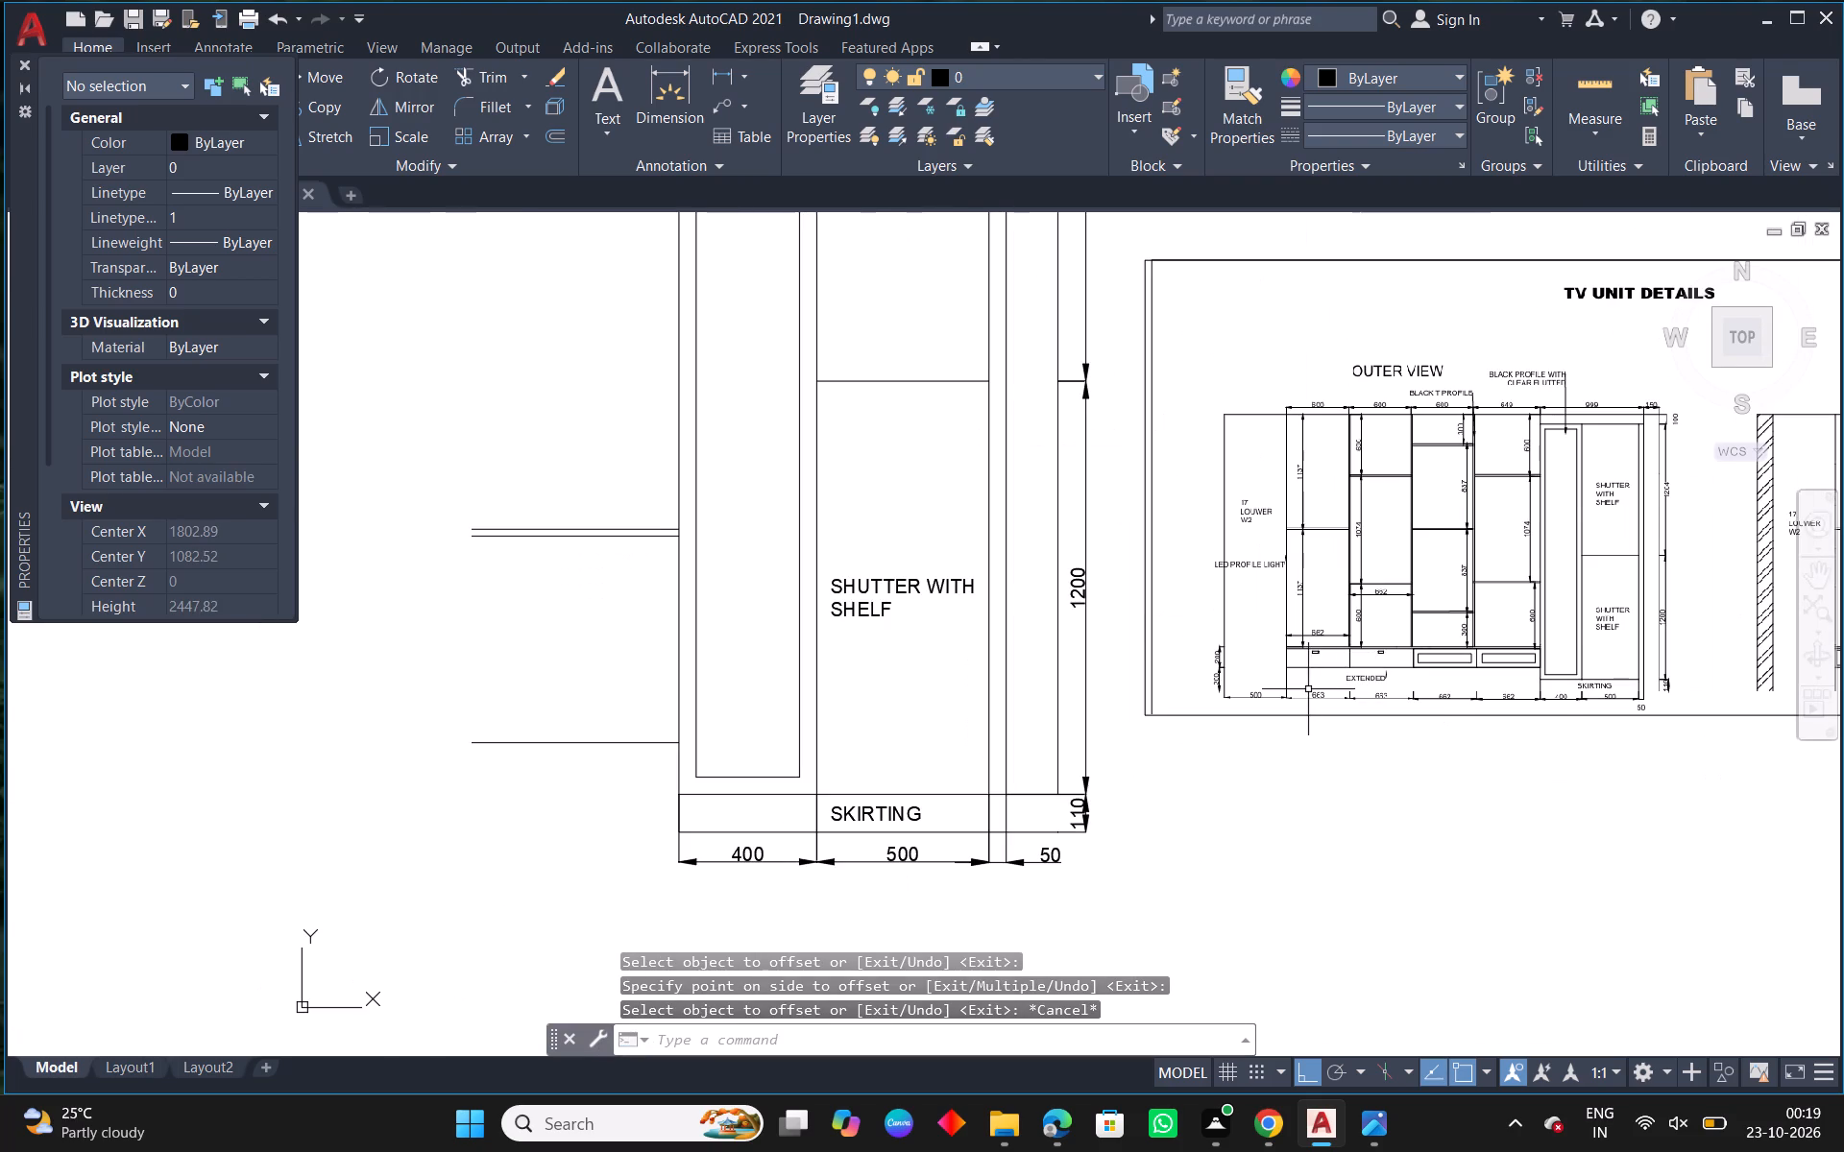
scroll(1308, 689, up, 1)
middle_drag(737, 738, 1451, 686)
text(L)
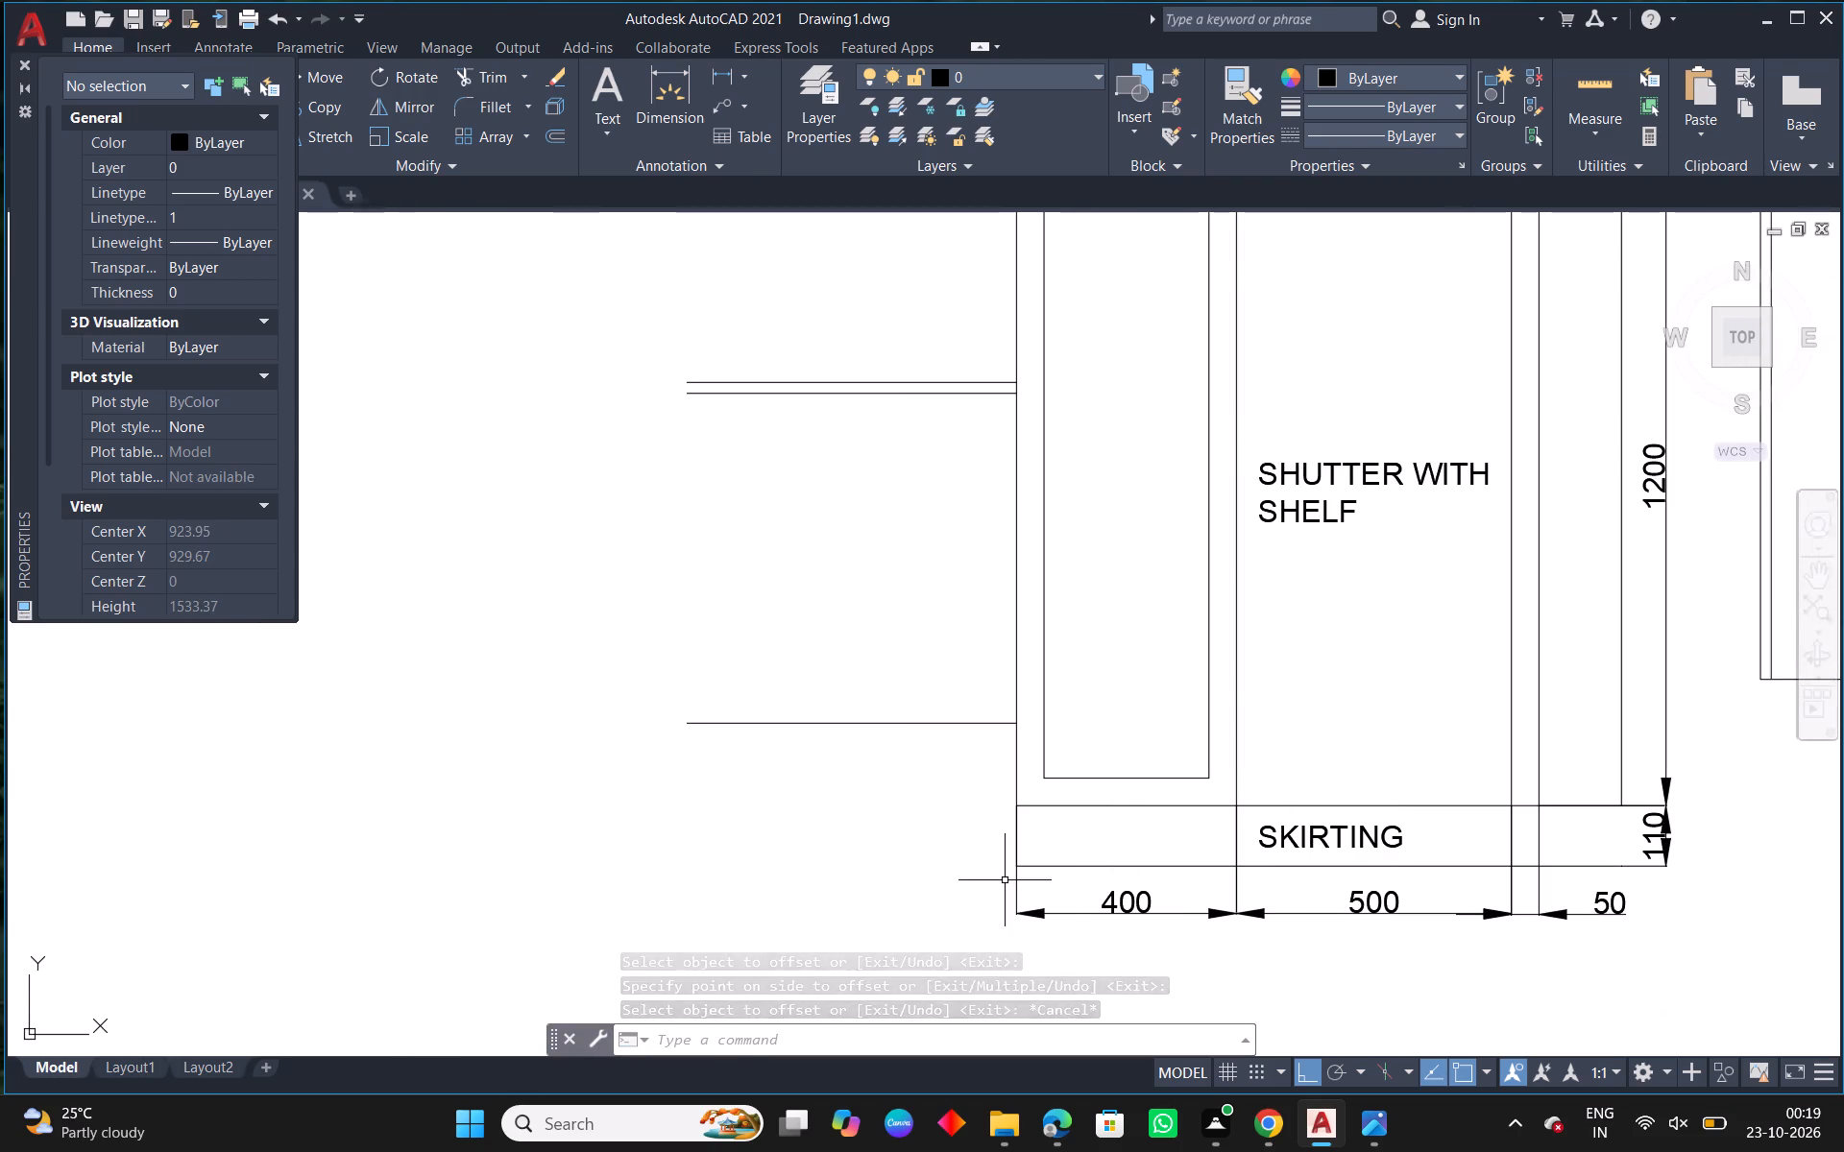
key(space)
click(1018, 804)
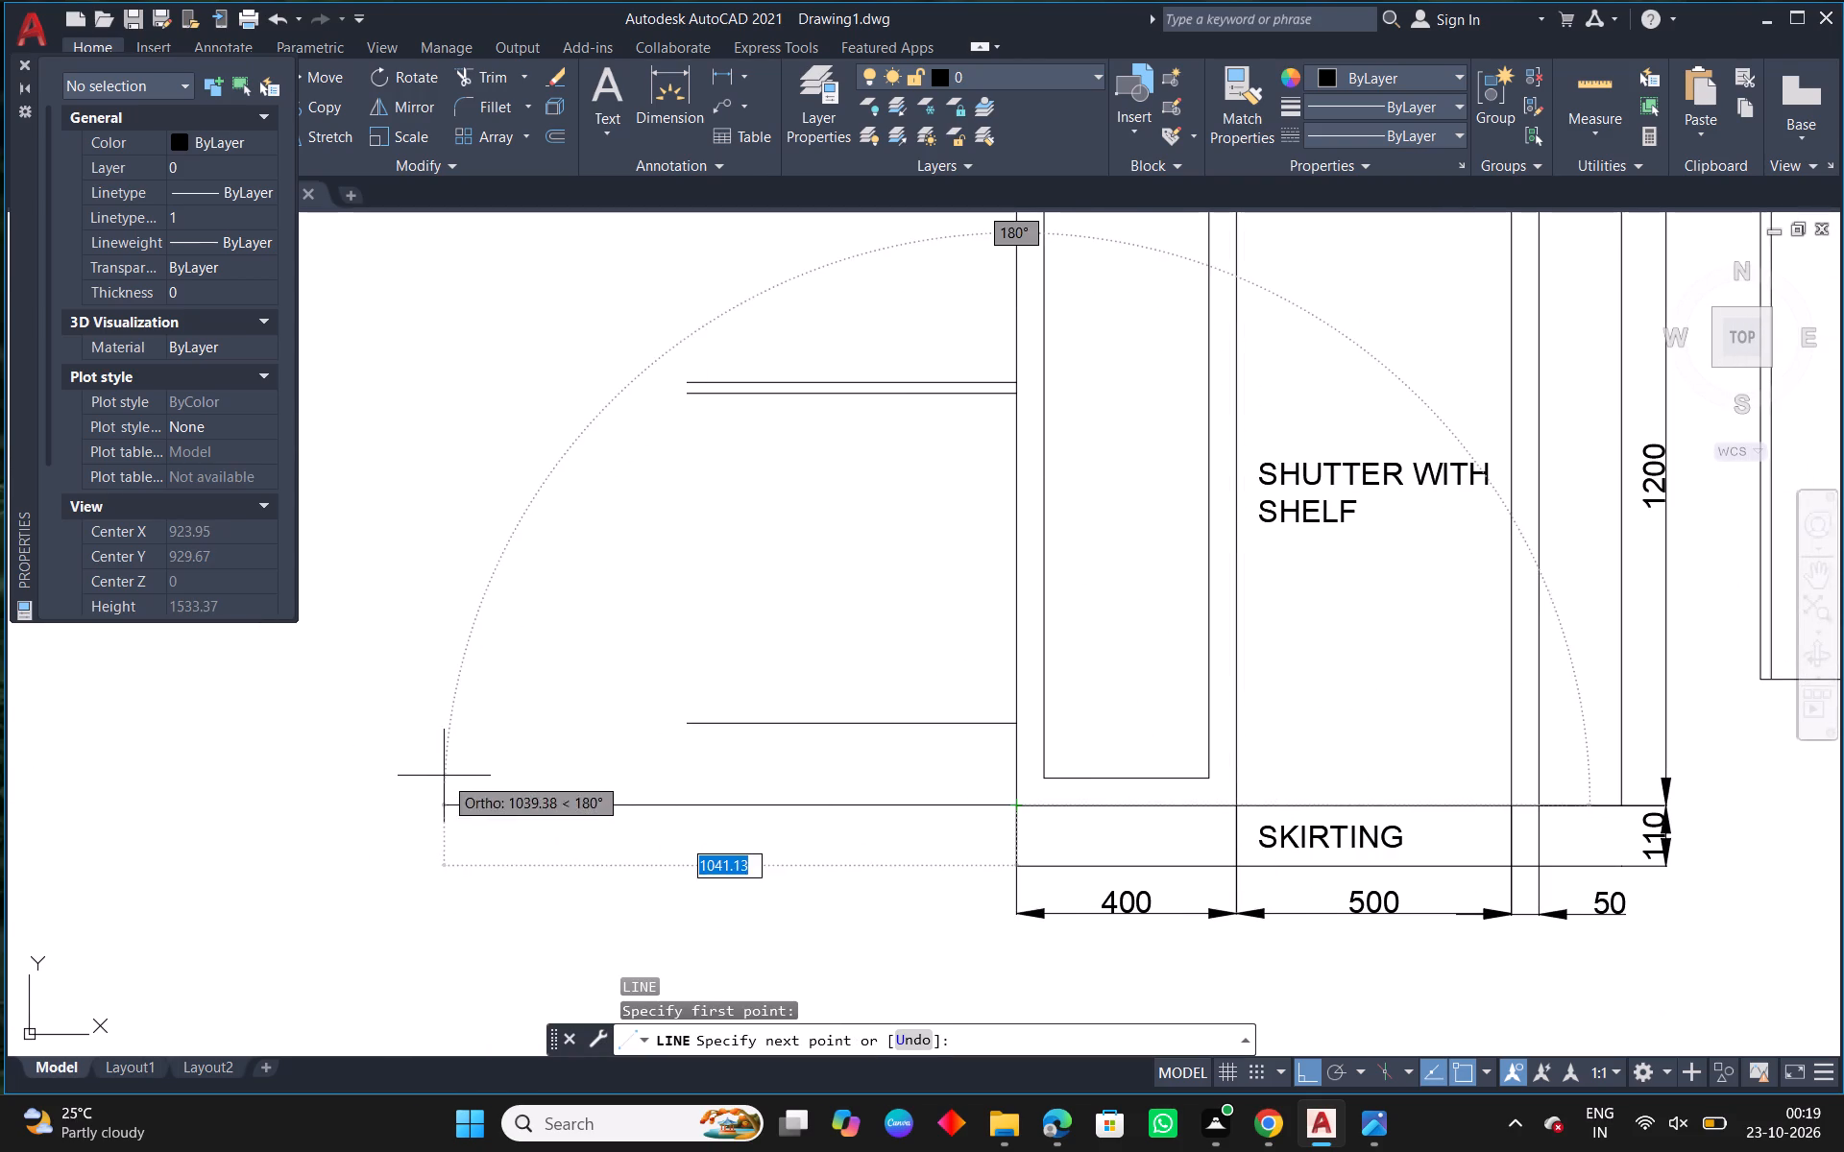
click(444, 776)
key(Escape)
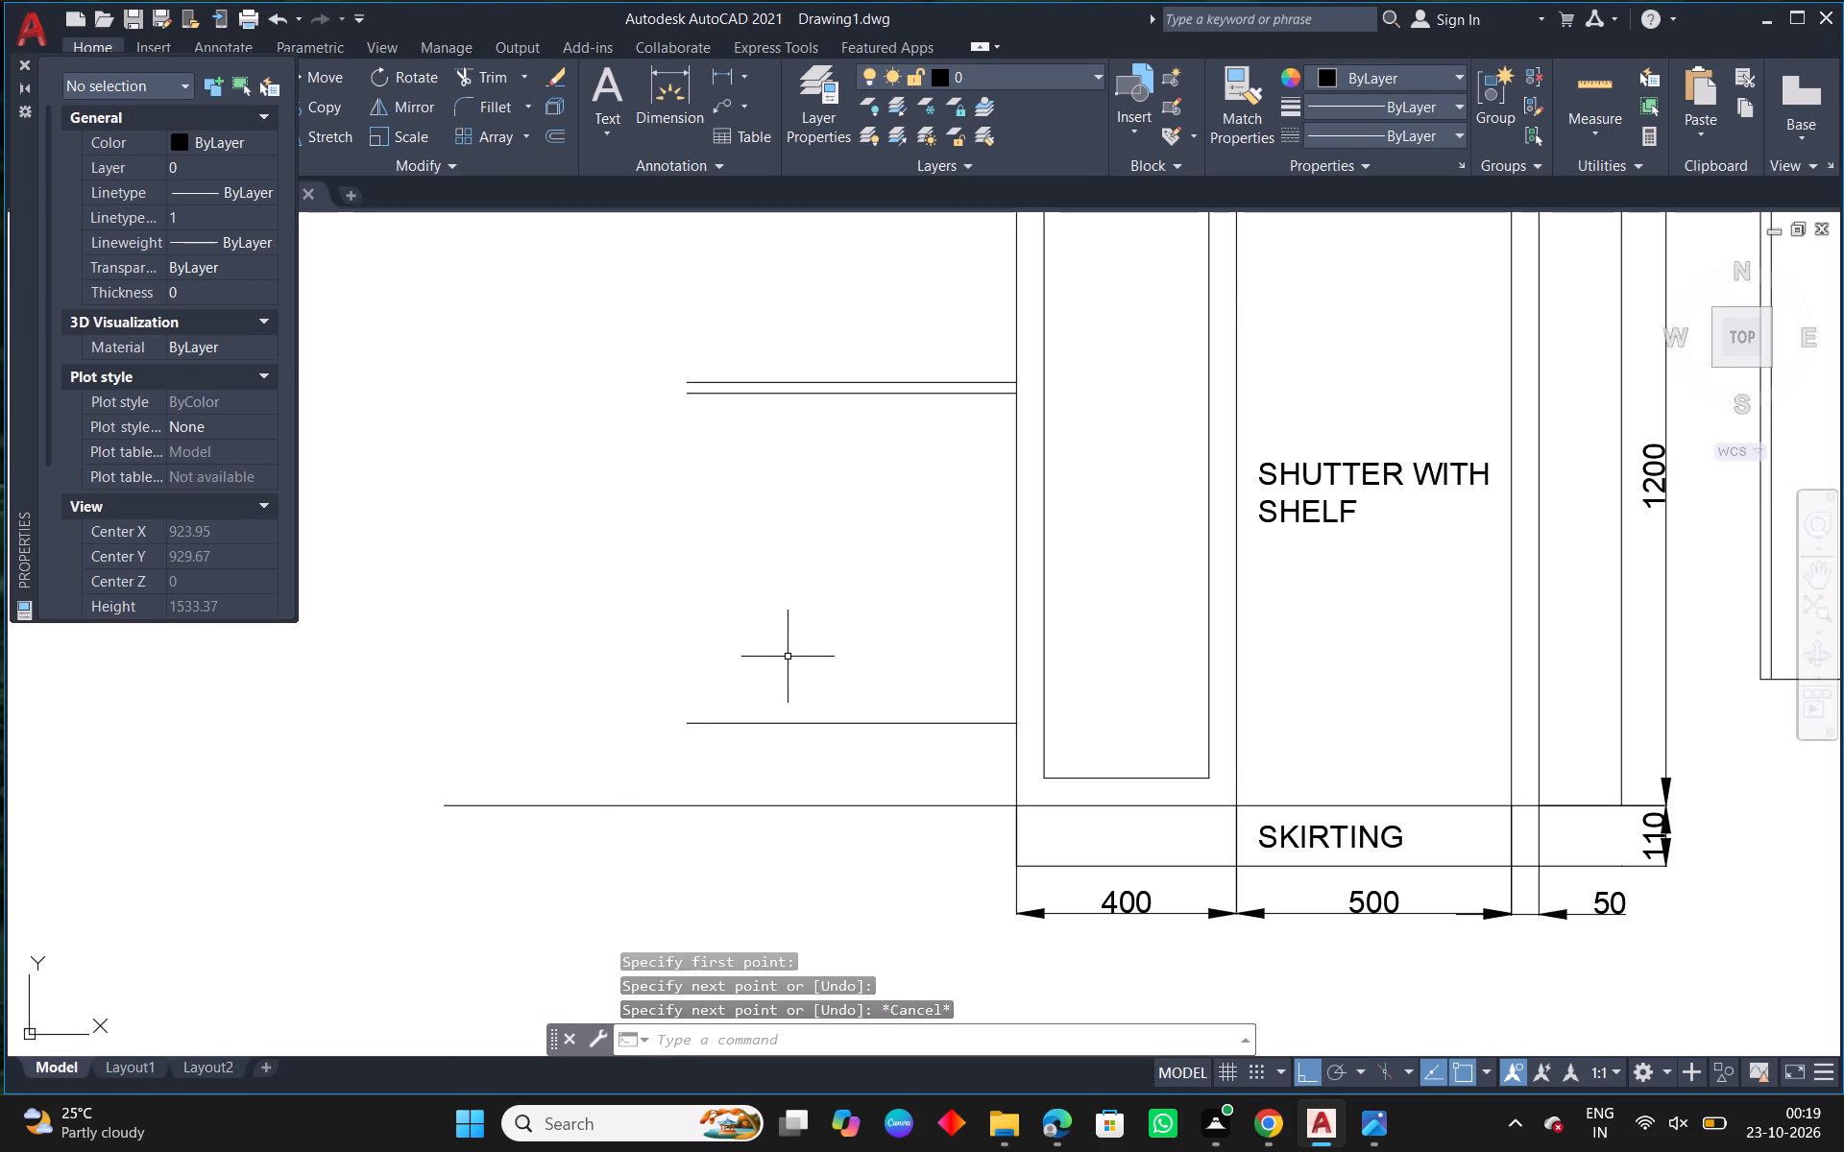
Offset the new horizontal line at skirting-top level 200 upward.
text(O 200)
key(space)
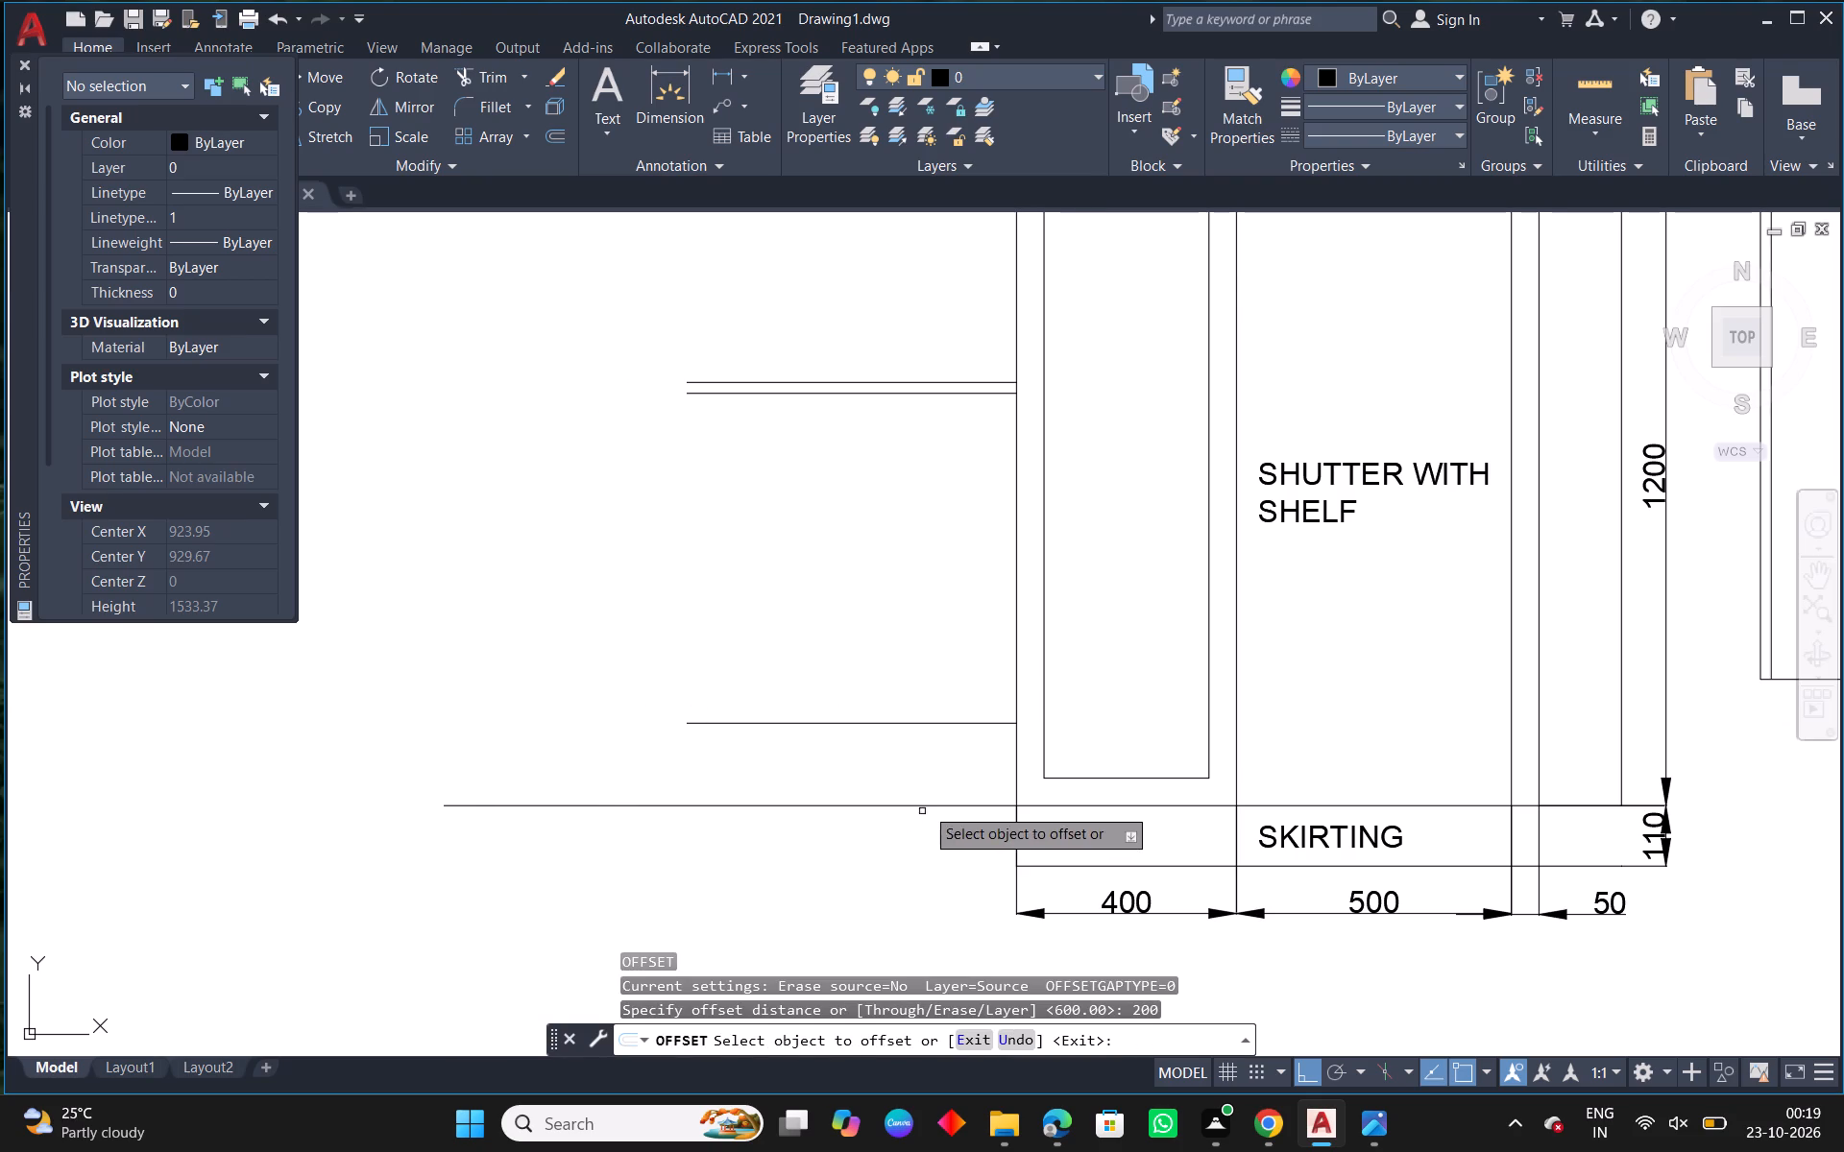
click(925, 806)
click(919, 743)
key(Escape)
Erase the 600-offset line and the two lower shelf lines beneath the compartment.
click(924, 727)
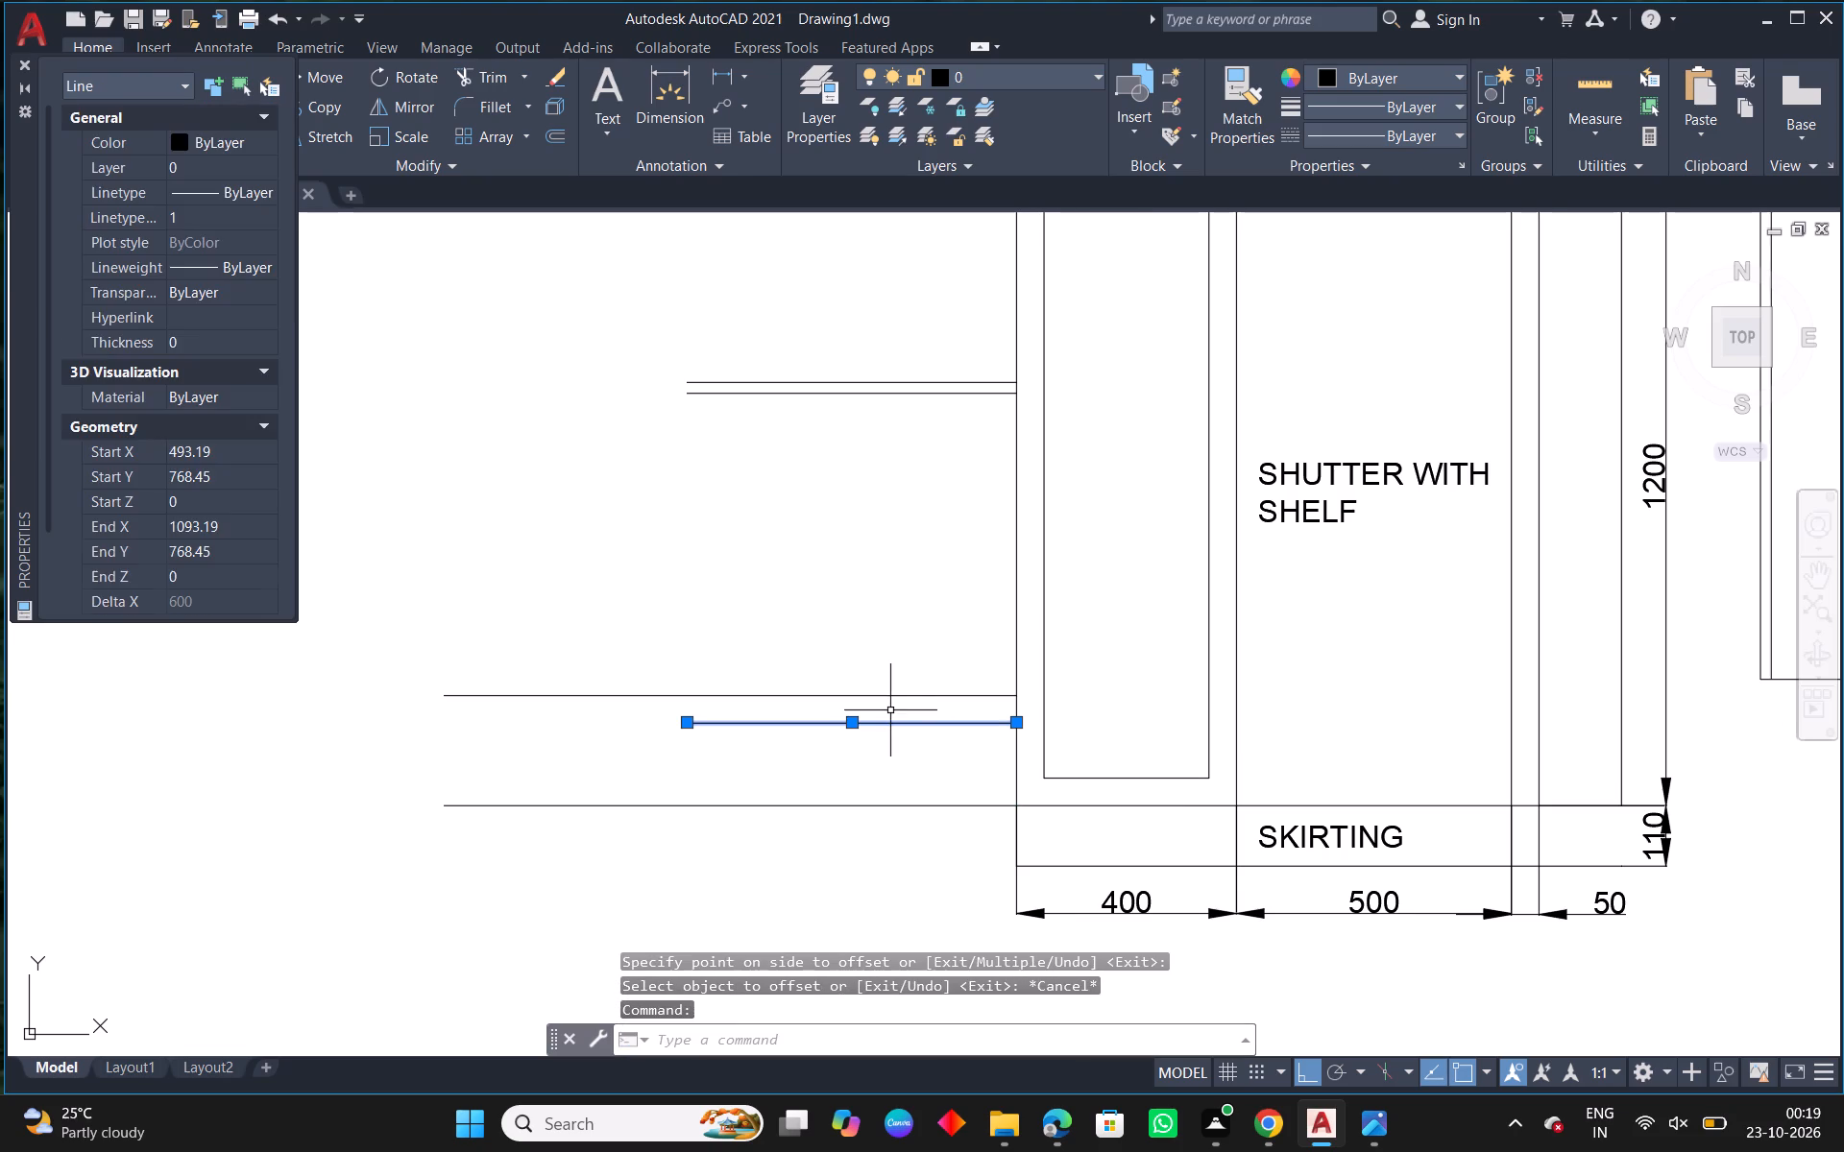
key(Delete)
scroll(921, 715, down, 2)
middle_drag(877, 631, 867, 735)
drag(867, 732, 860, 715)
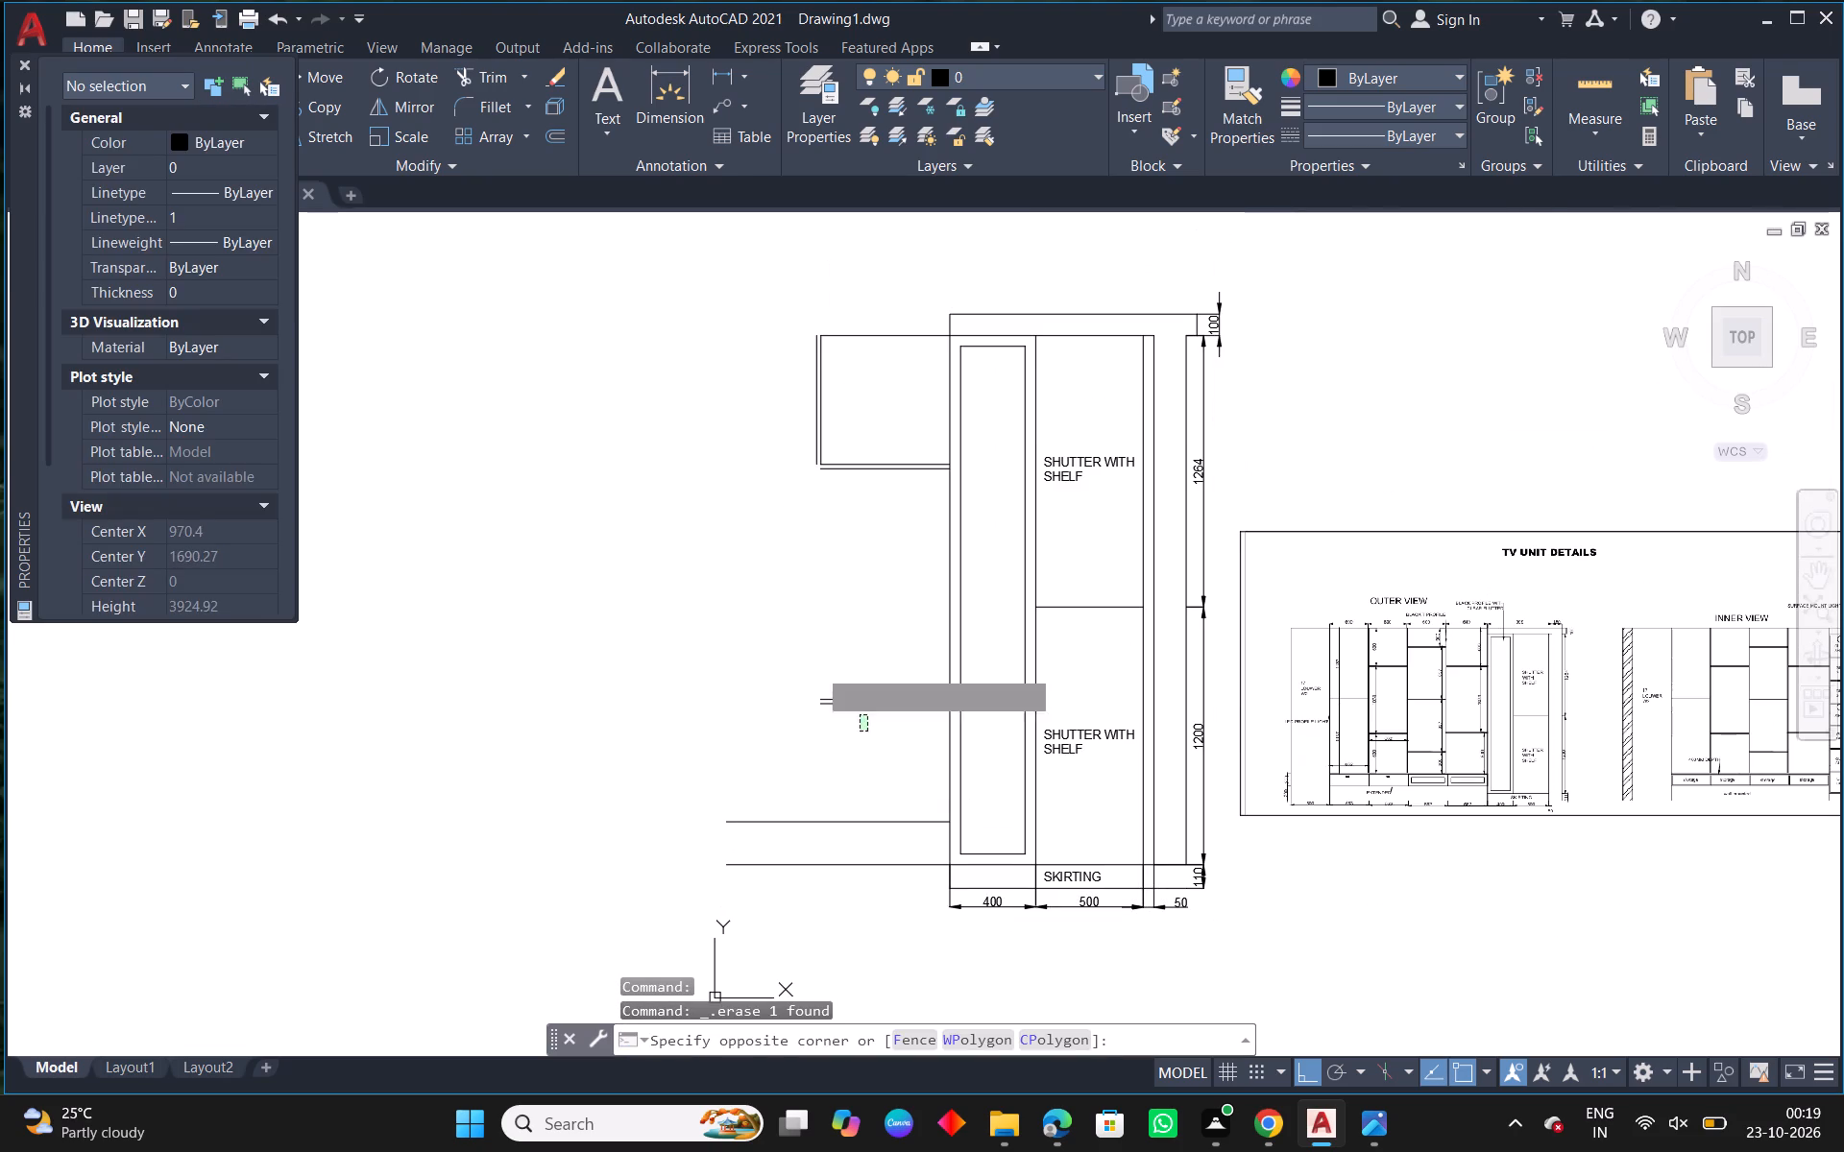
click(789, 637)
key(Delete)
key(Escape)
Offset the line 200 above the skirting-top level 600 upward for the lower shelf.
text(O 600)
key(space)
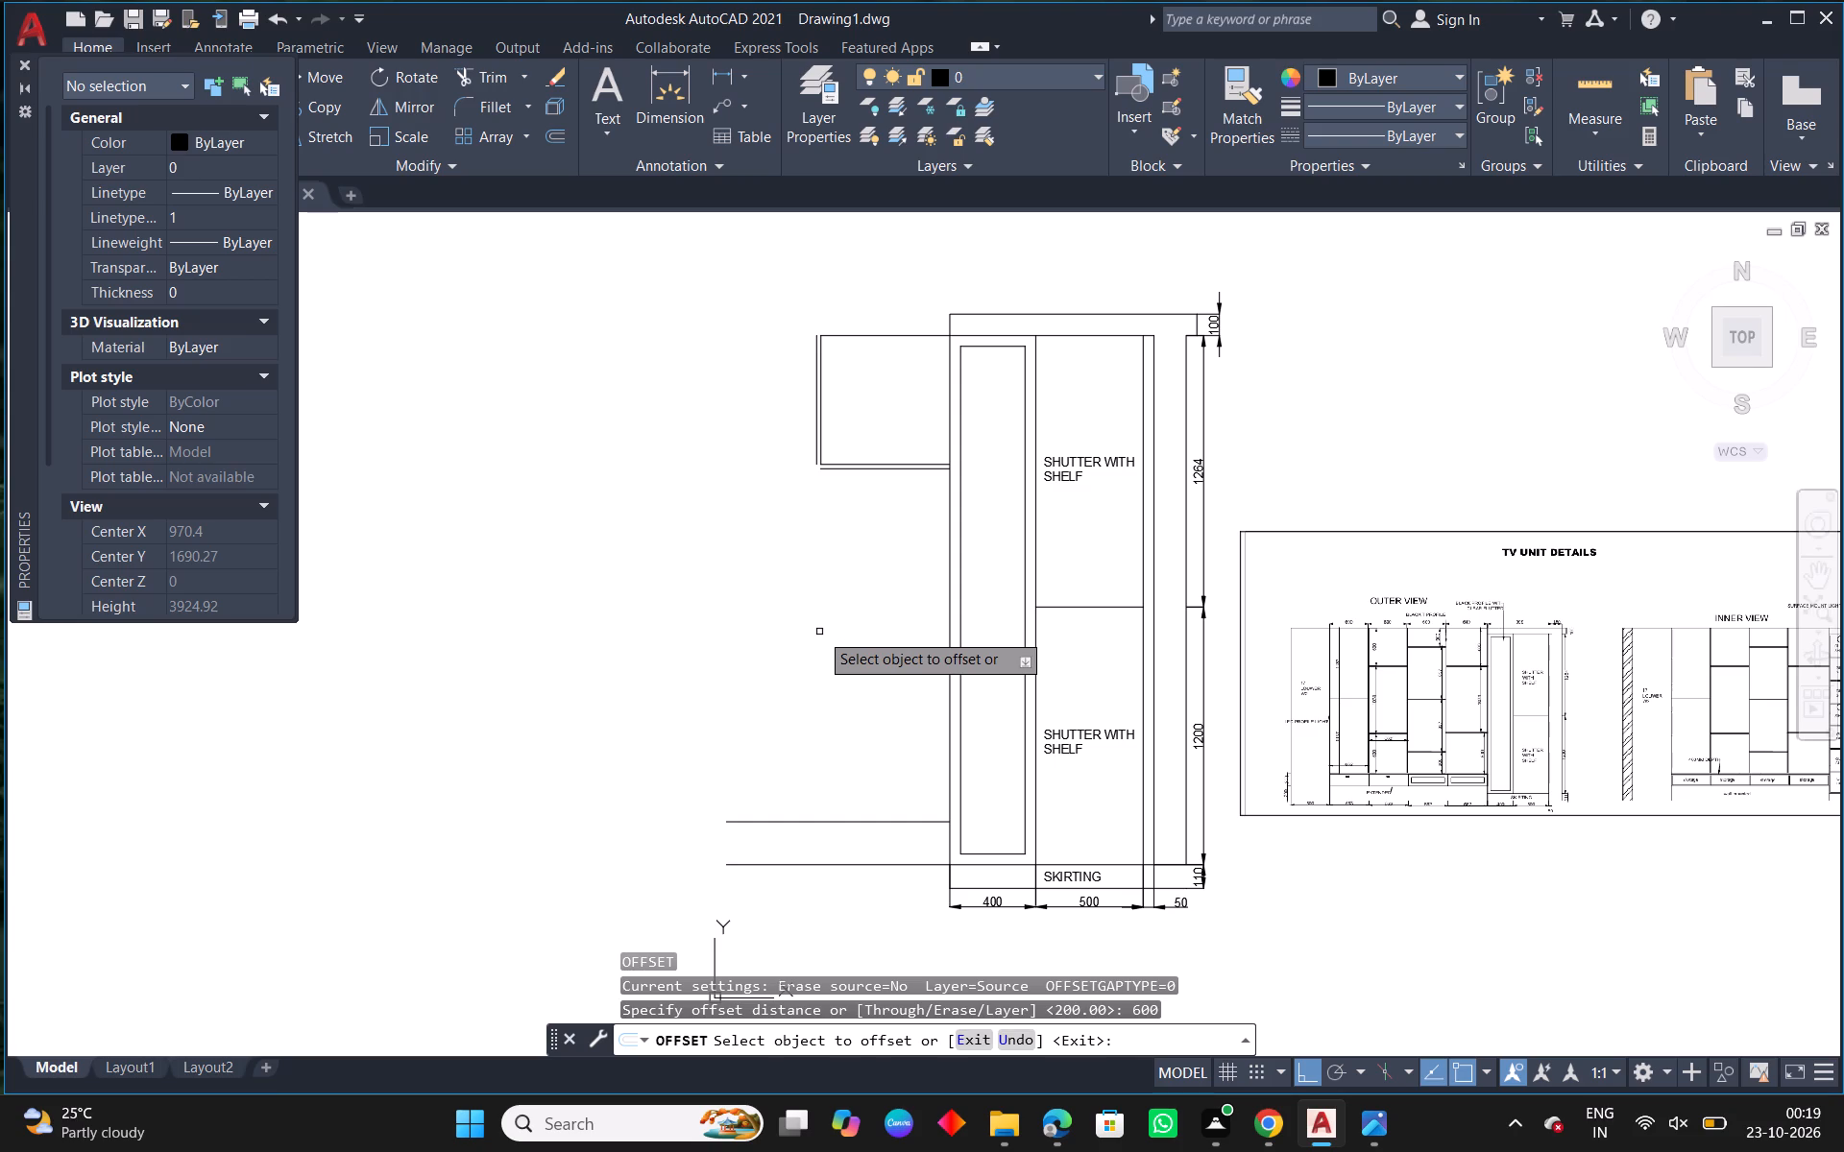
click(883, 818)
click(884, 748)
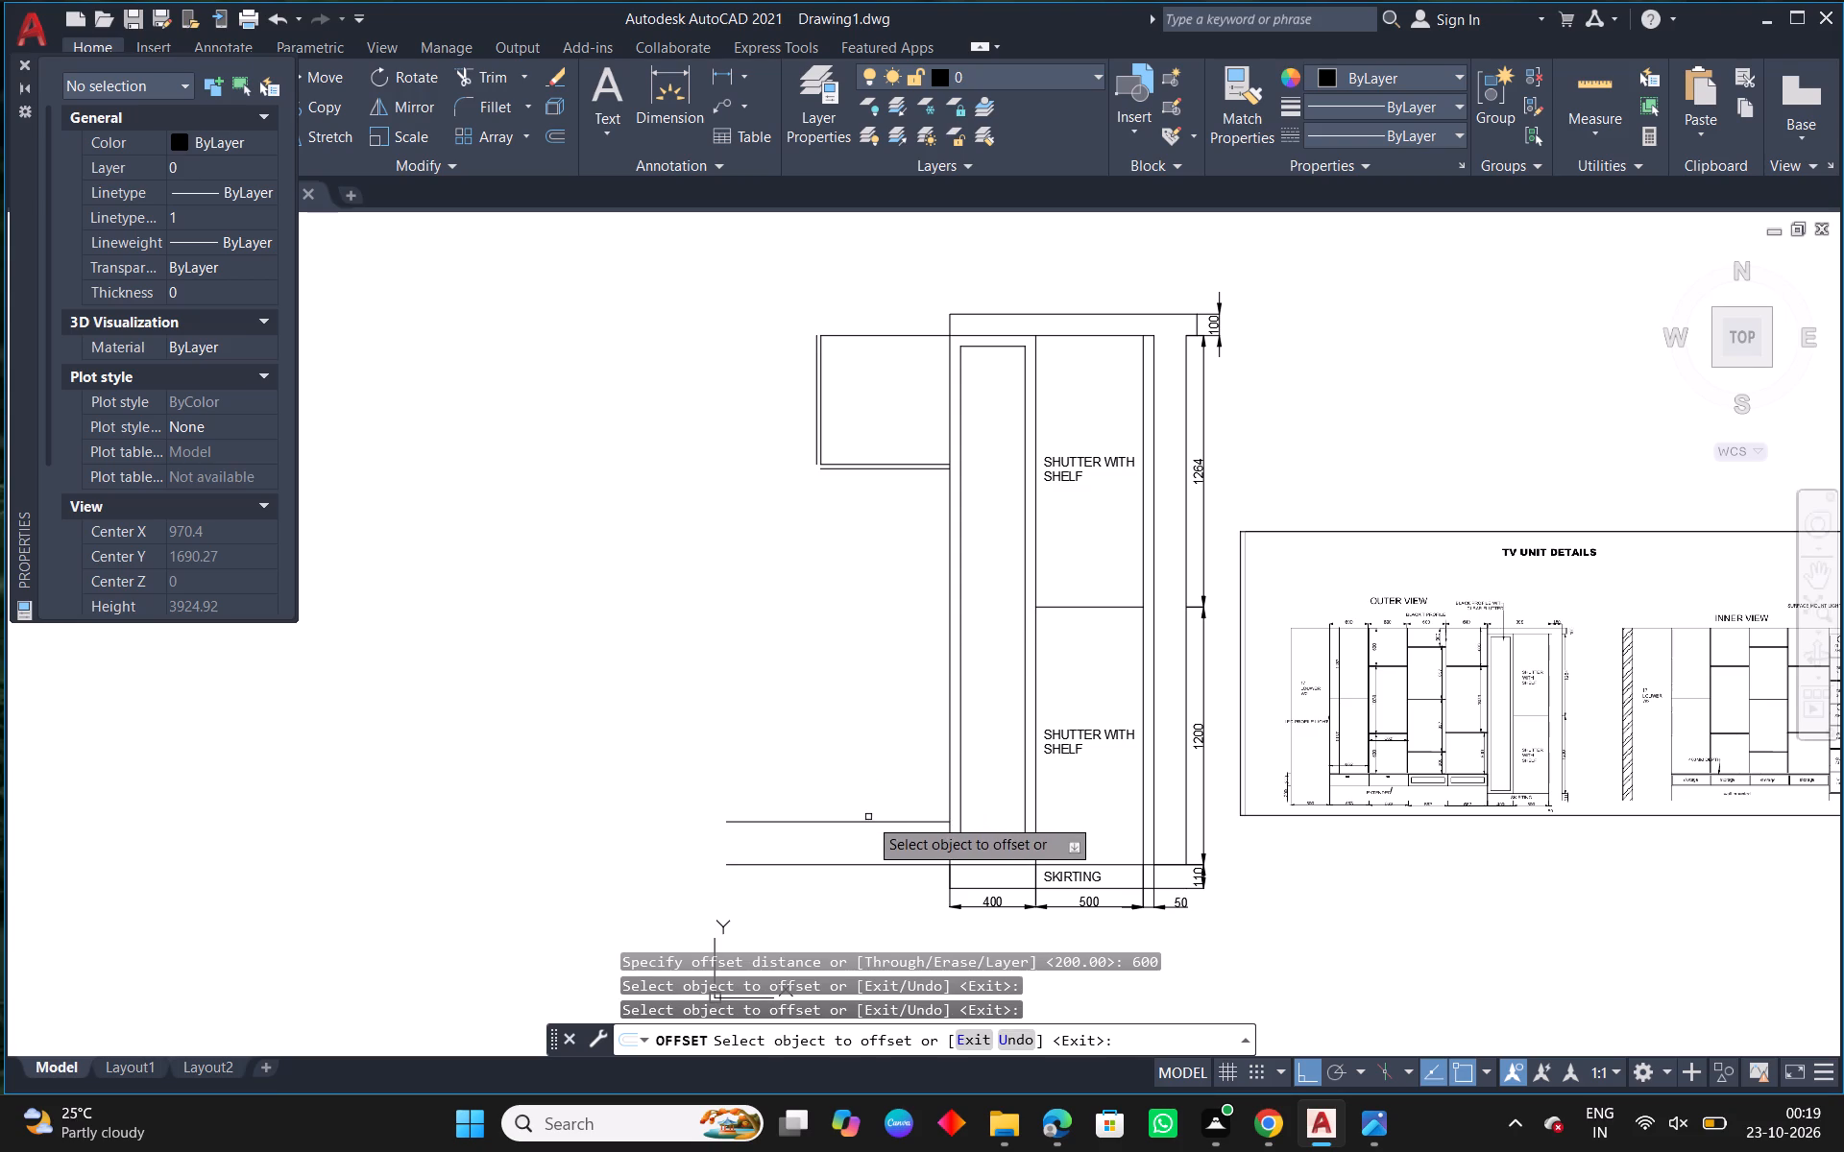
drag(868, 818, 872, 800)
click(862, 821)
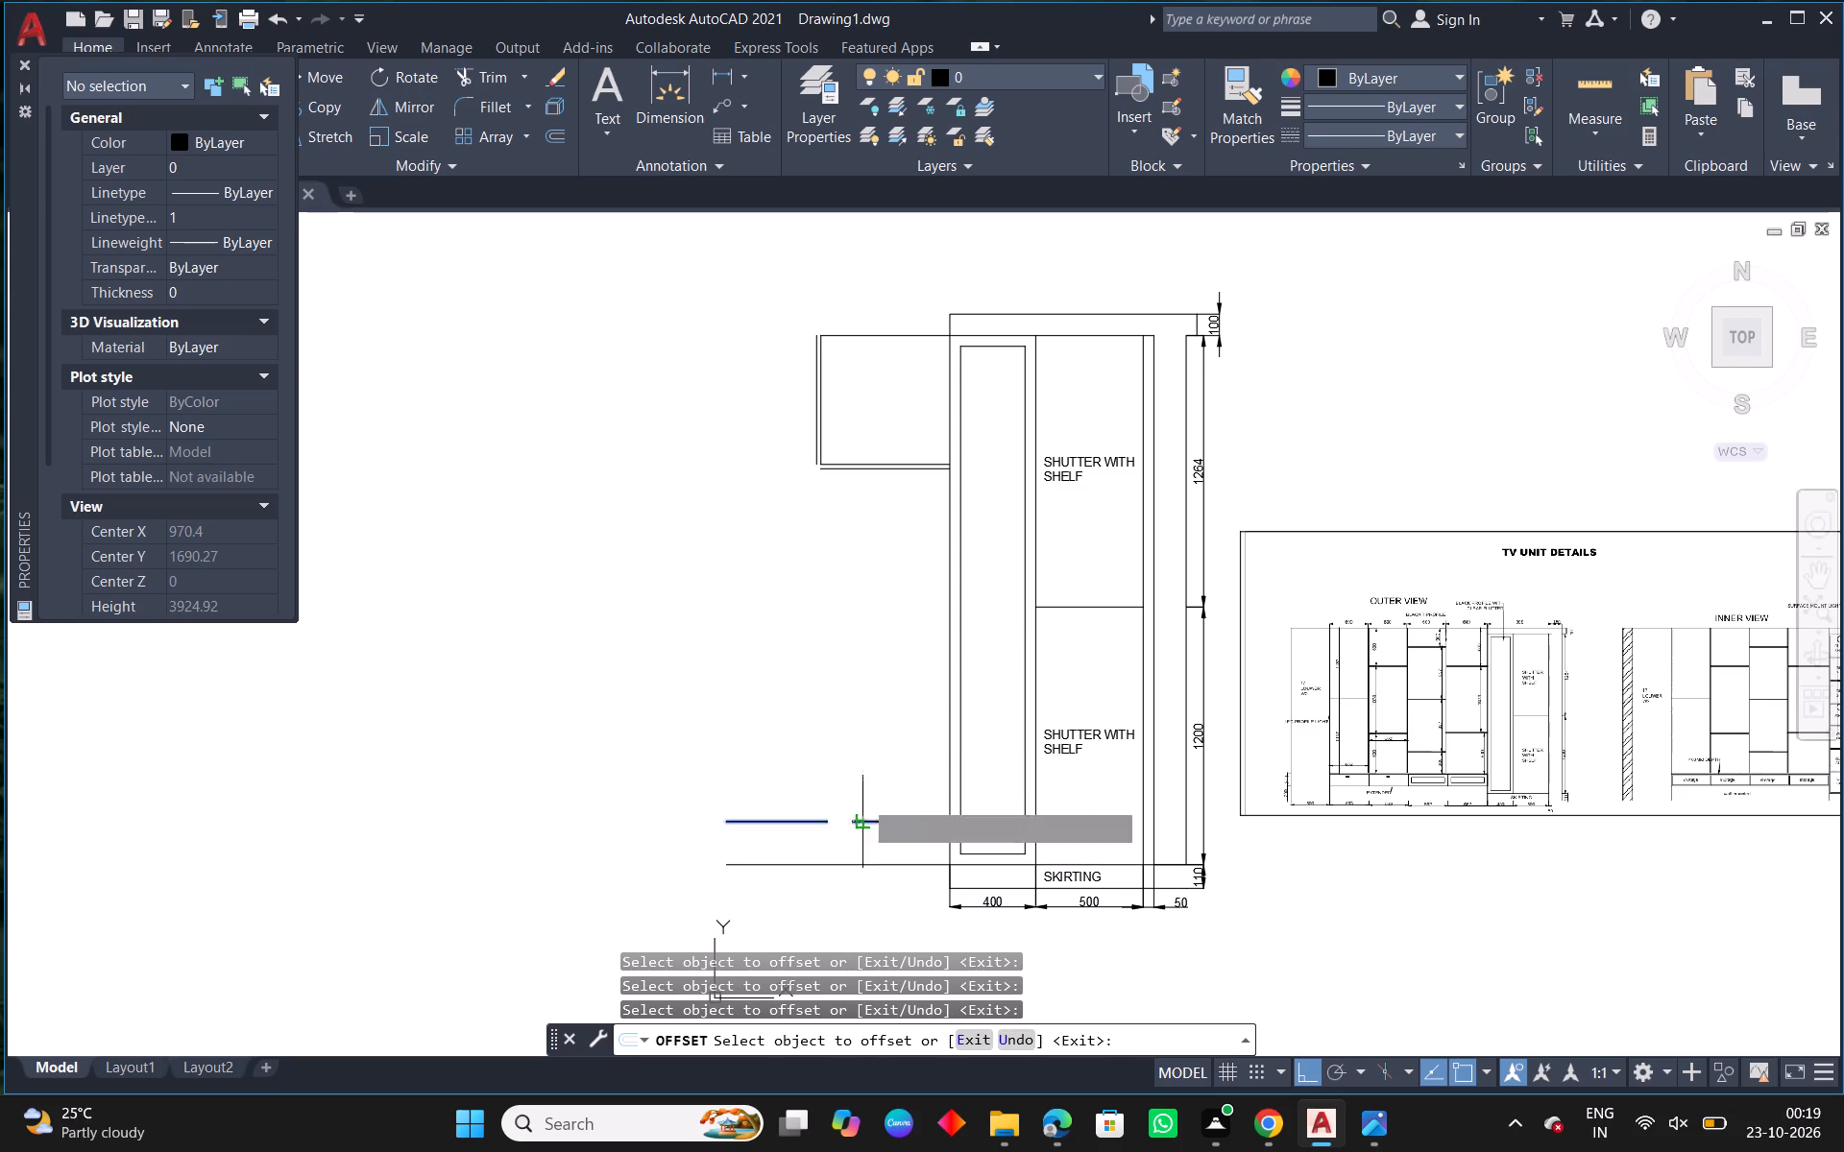
click(863, 746)
right_click(863, 746)
click(937, 765)
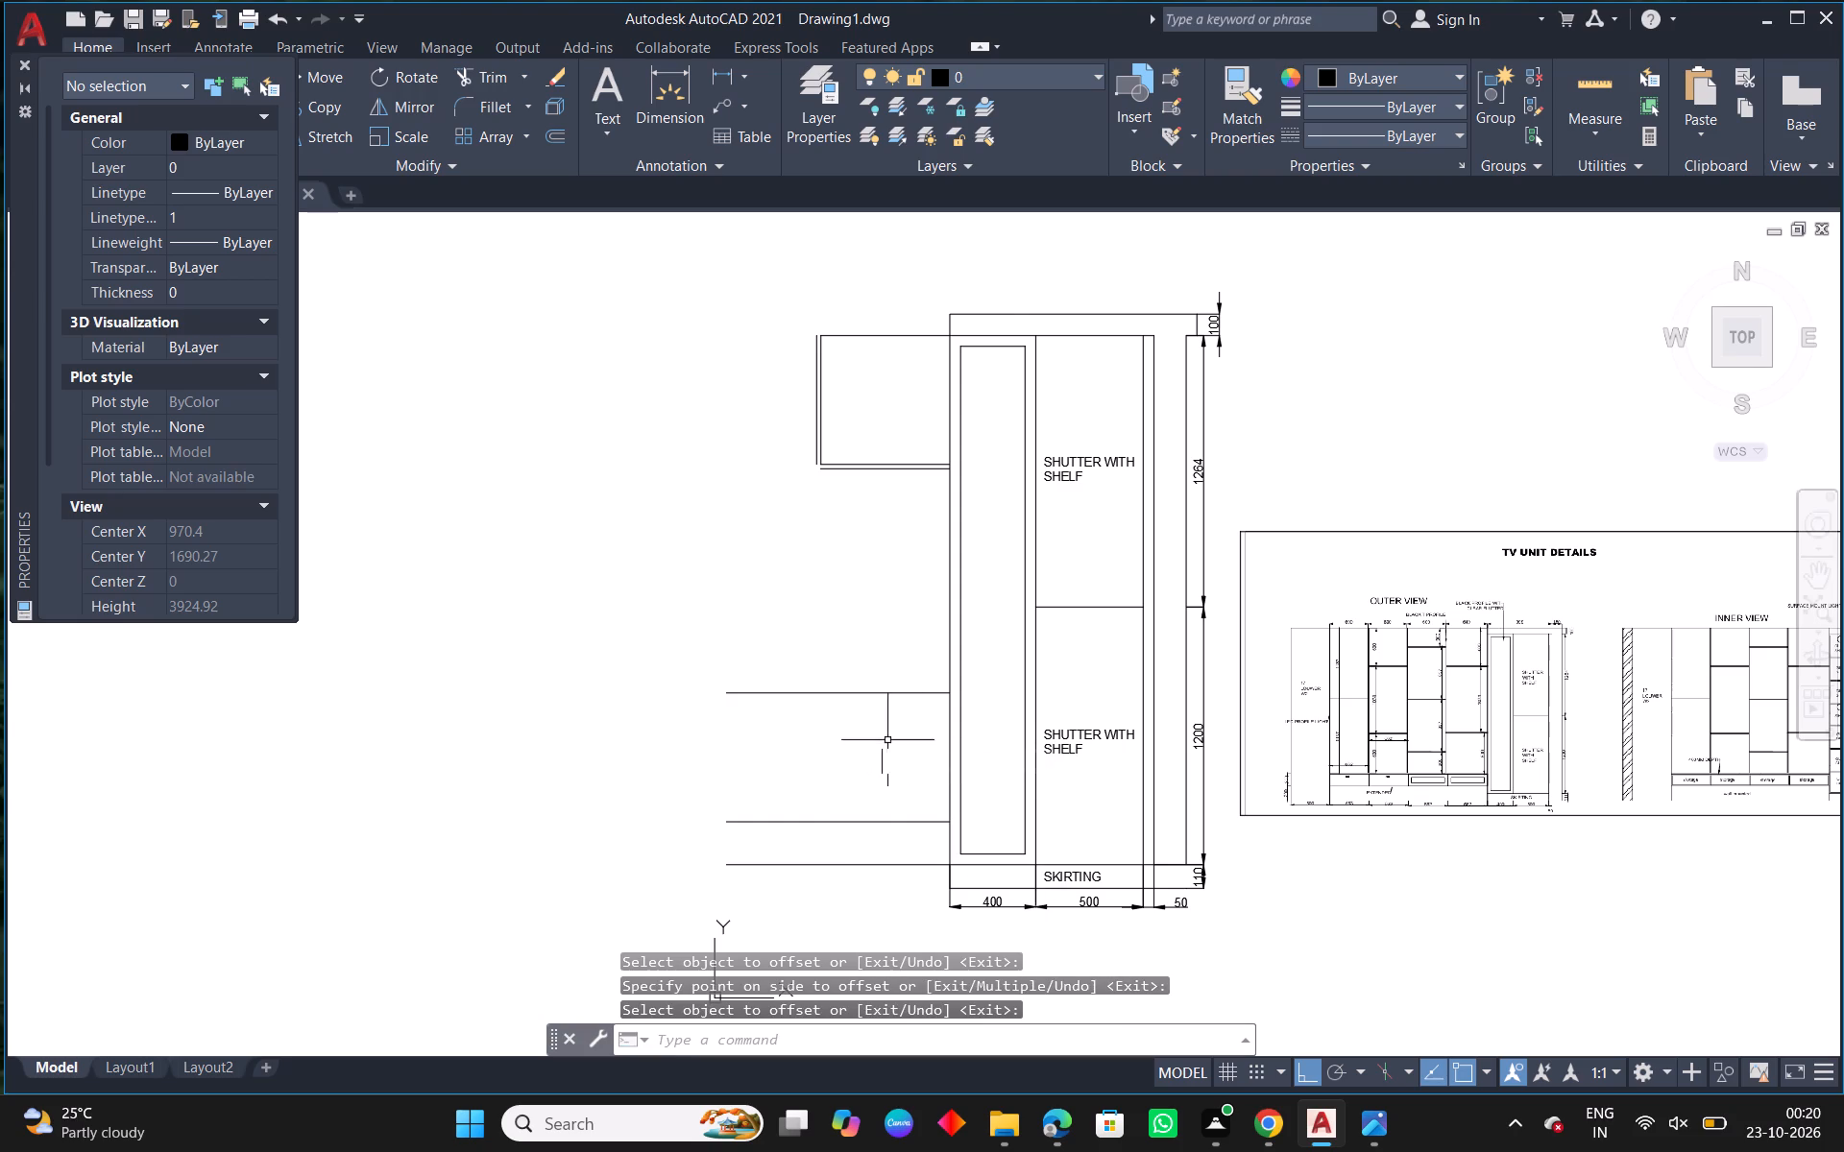
Offset the new lower shelf line 20 upward for the shelf thickness.
middle_drag(893, 753, 624, 728)
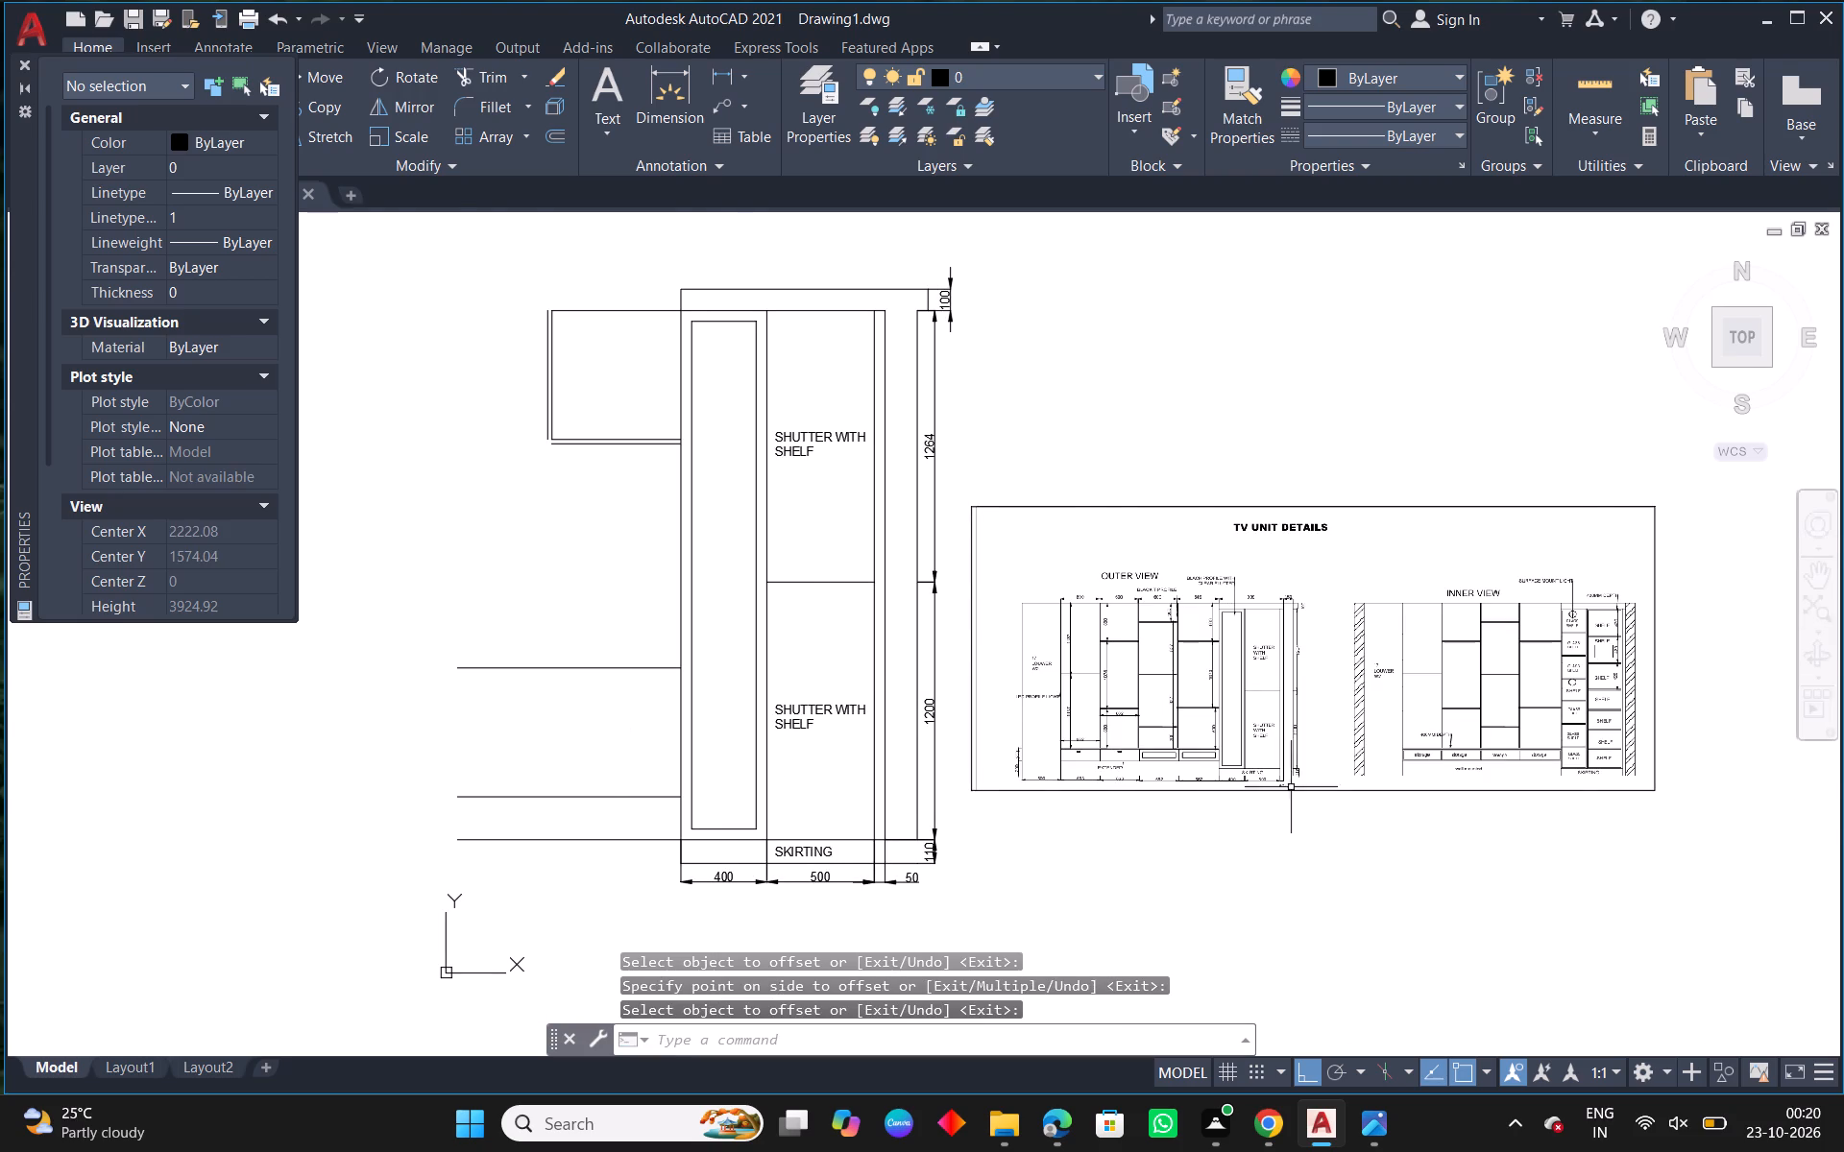
scroll(1250, 732, up, 2)
scroll(1006, 779, down, 1)
middle_drag(802, 768, 1183, 824)
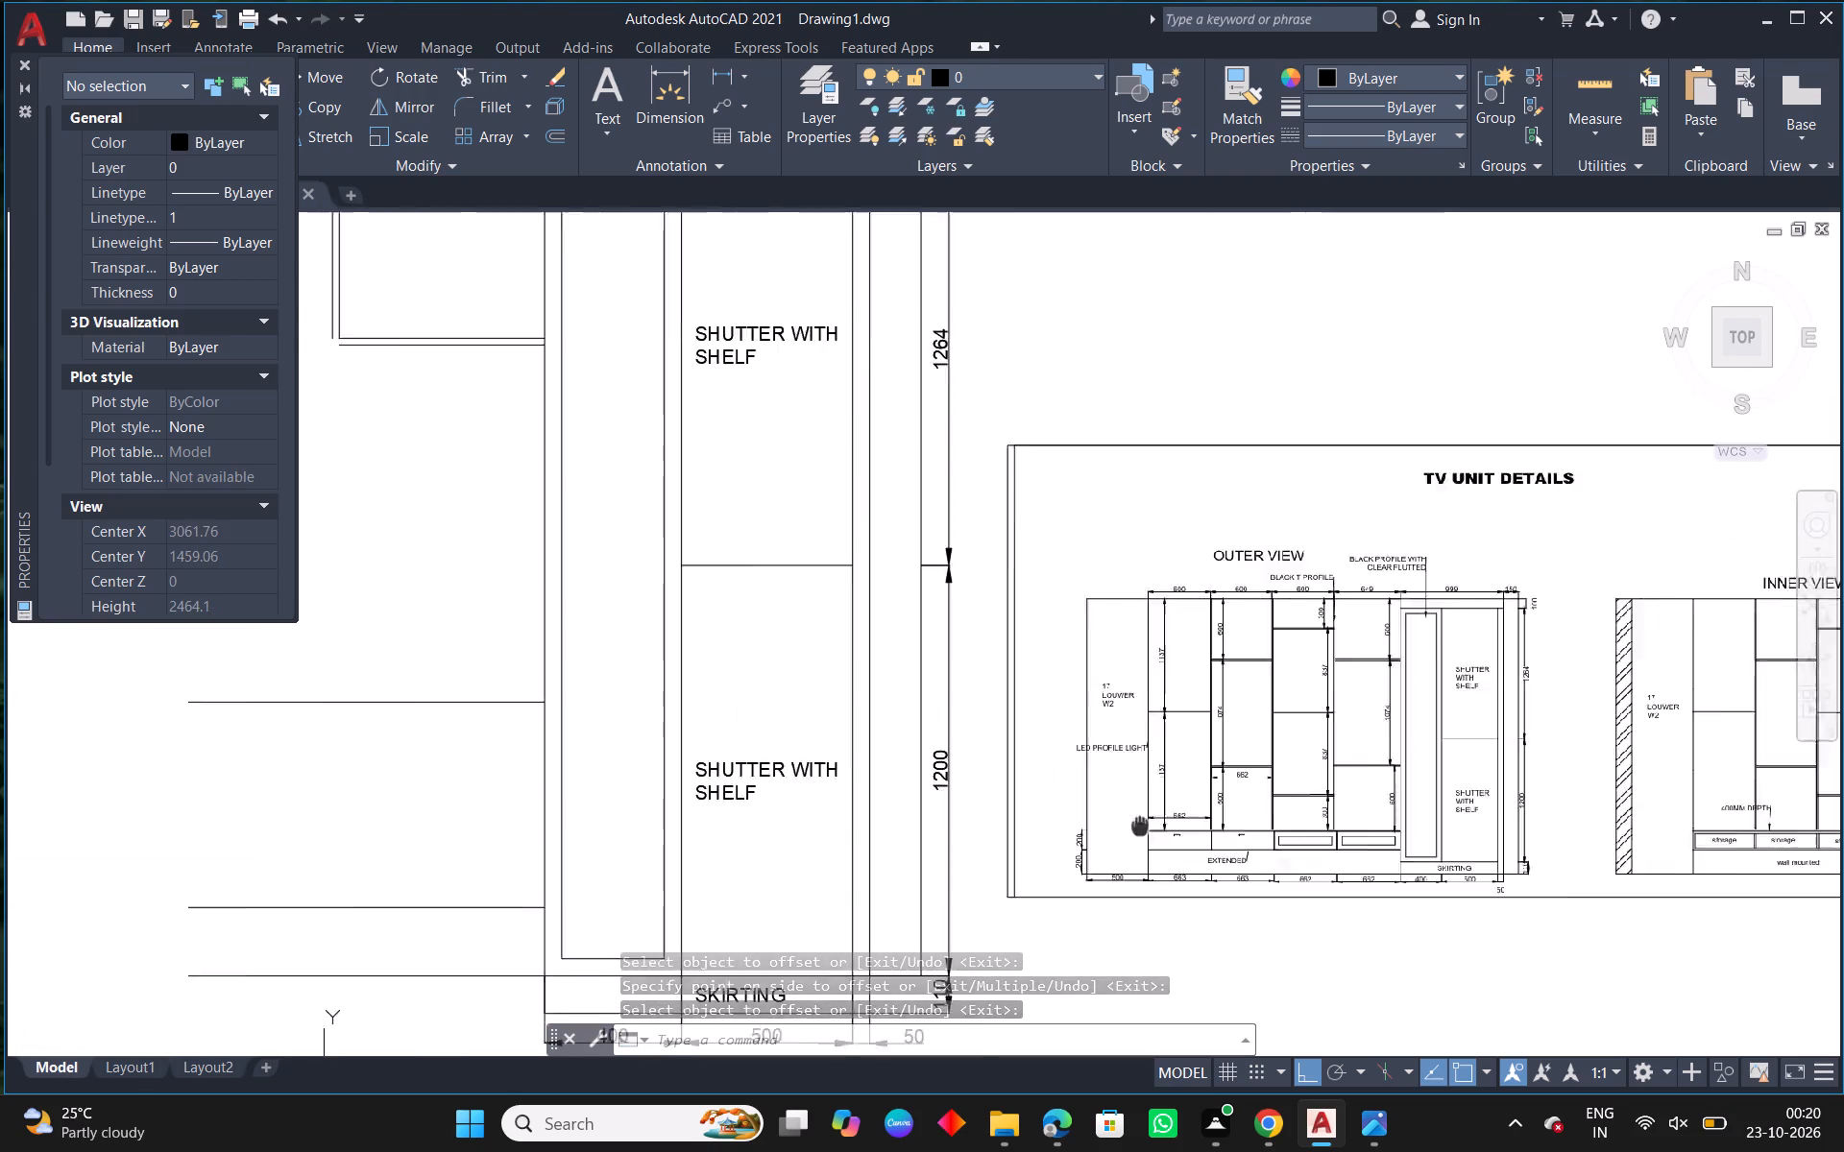
middle_drag(1183, 824, 1466, 828)
text(O 20)
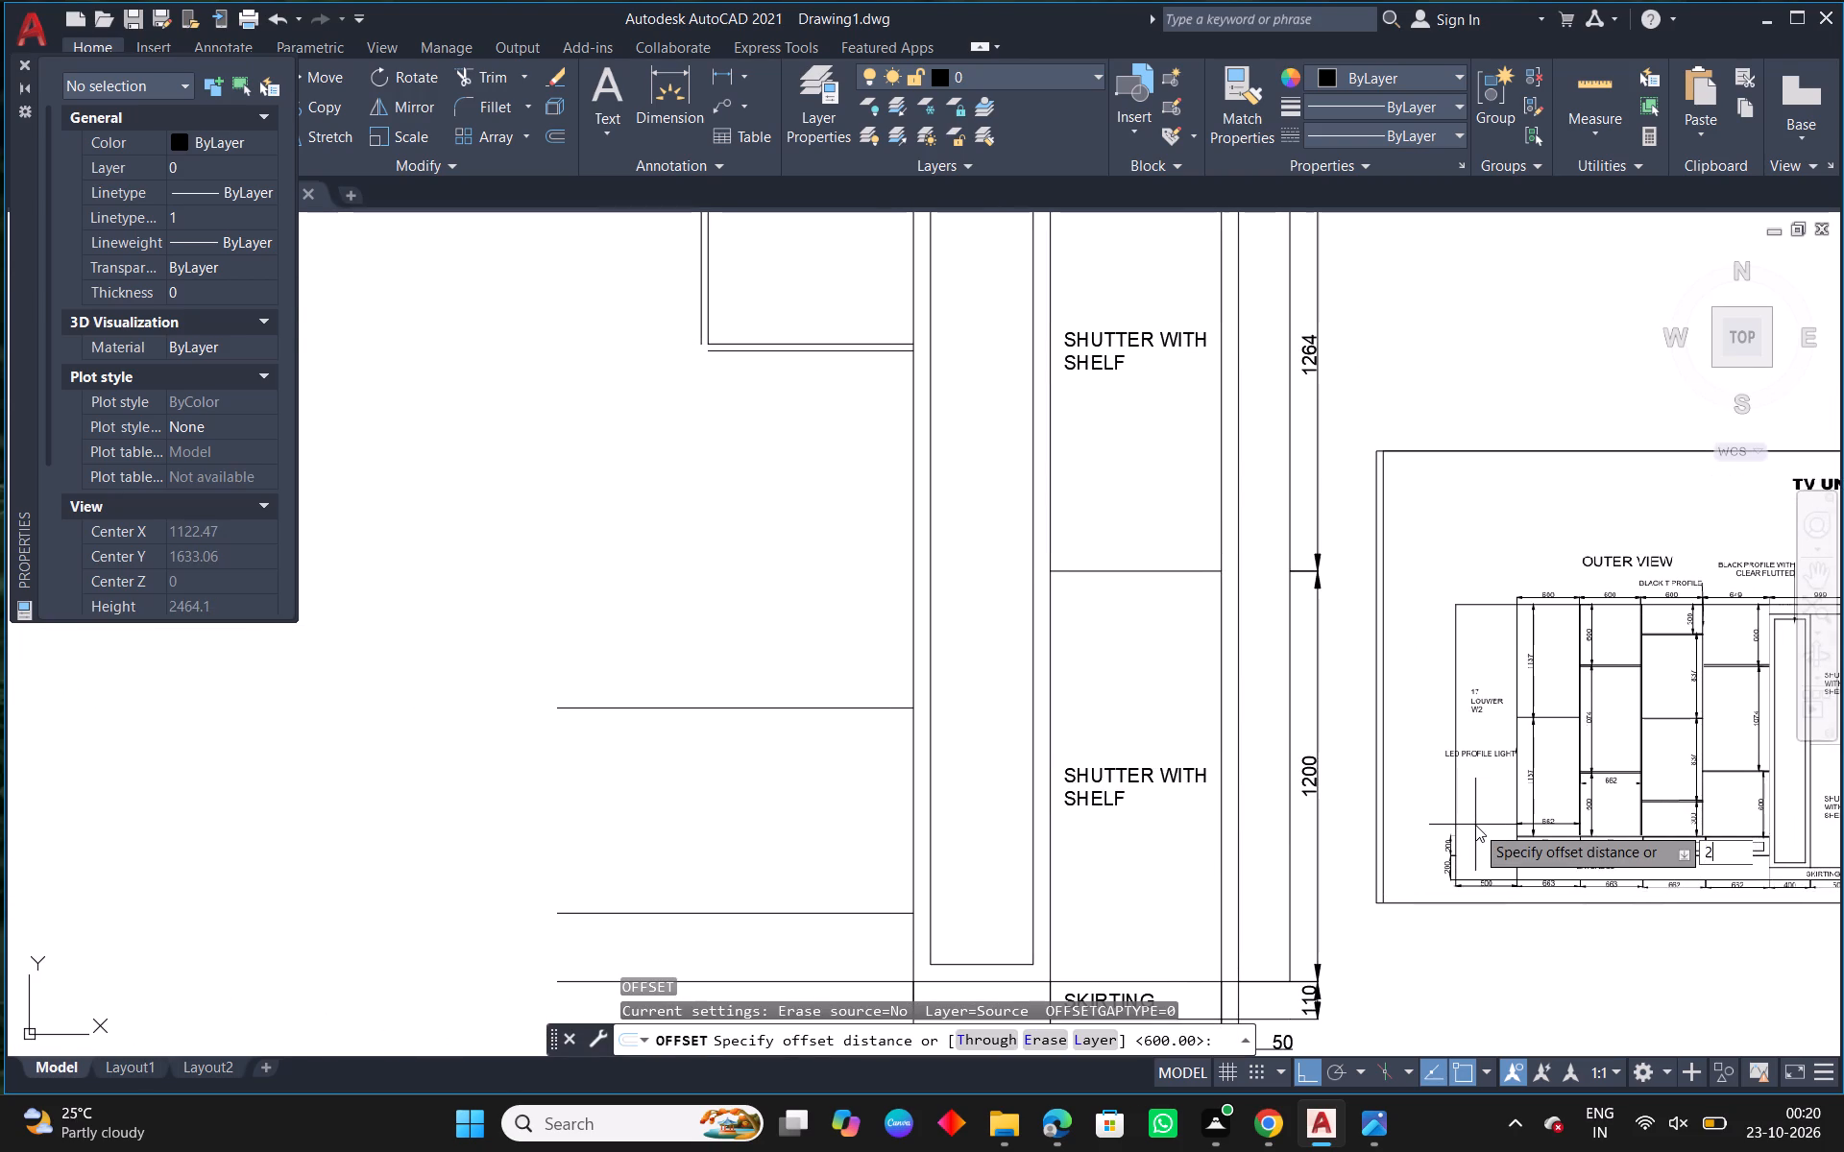
key(Return)
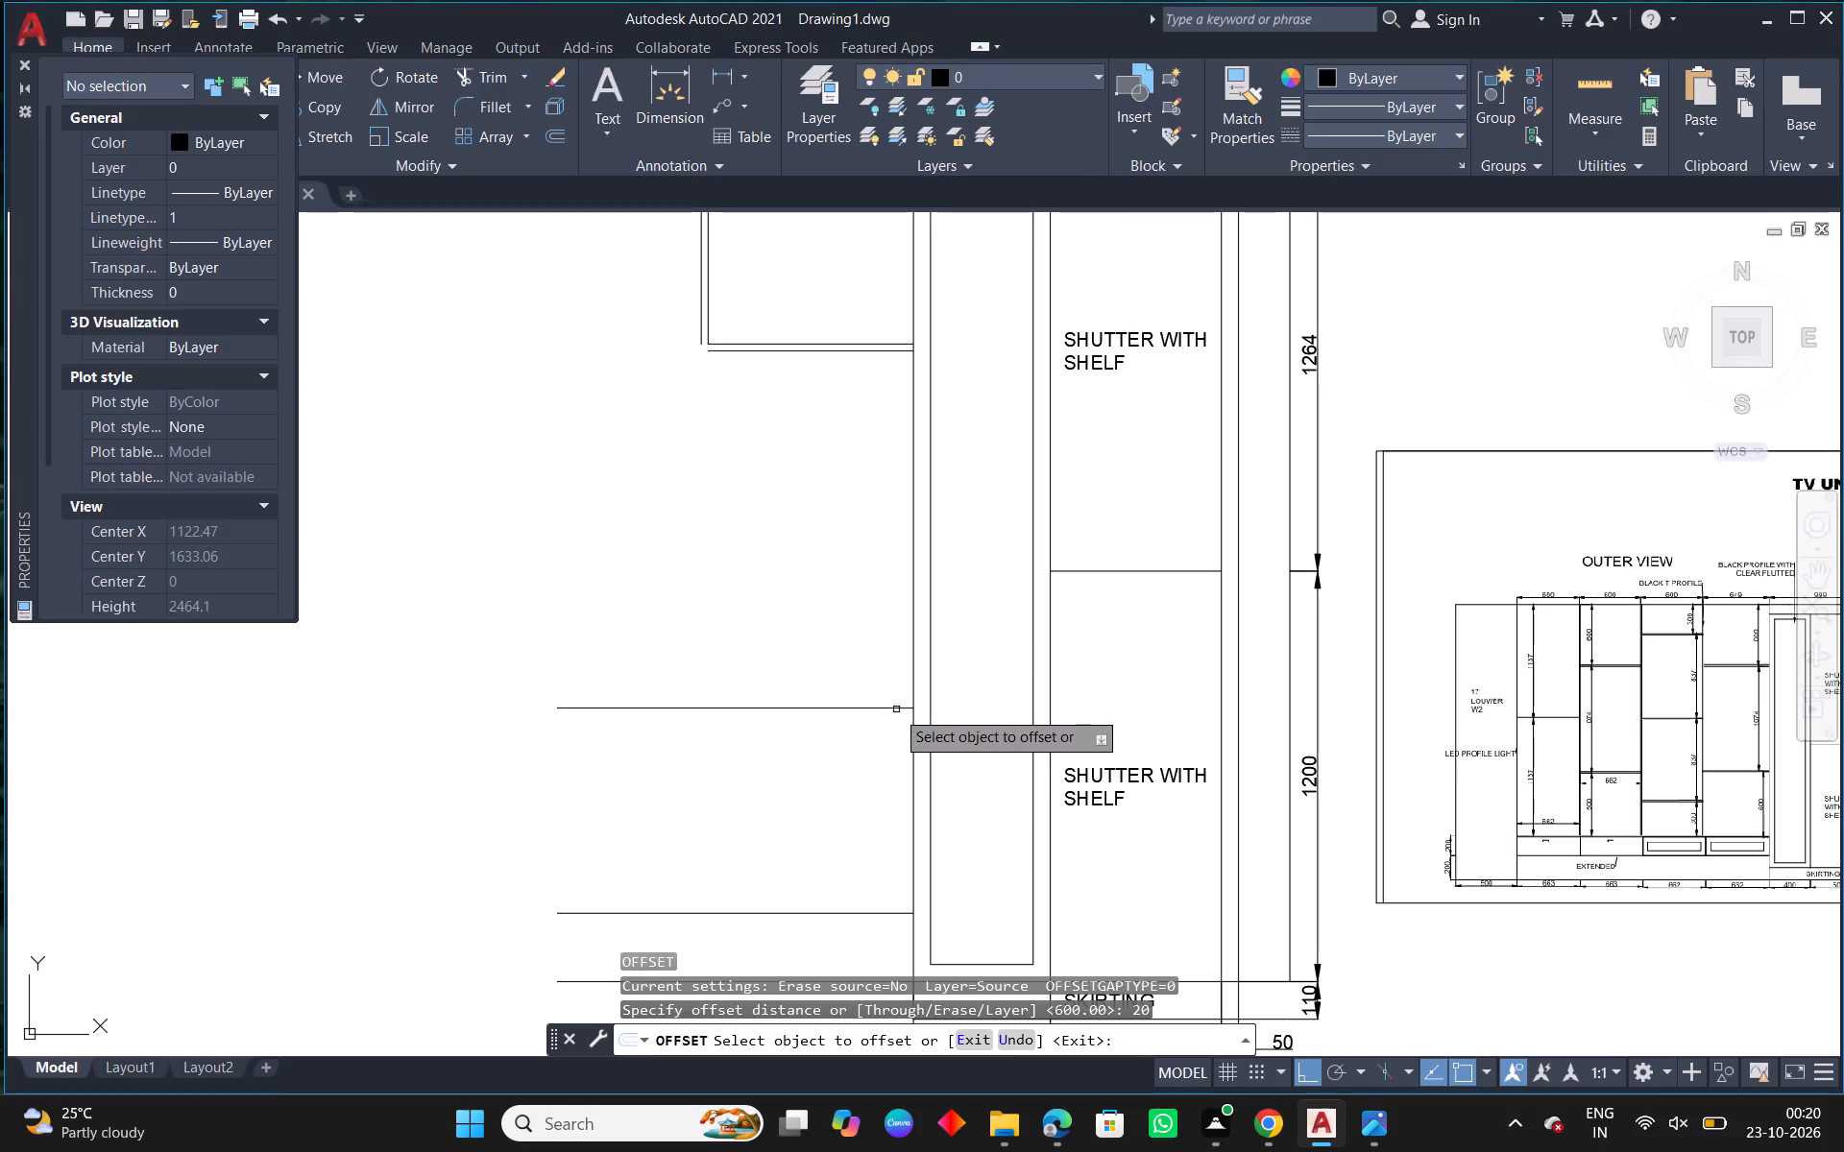
click(894, 709)
click(894, 669)
right_click(775, 549)
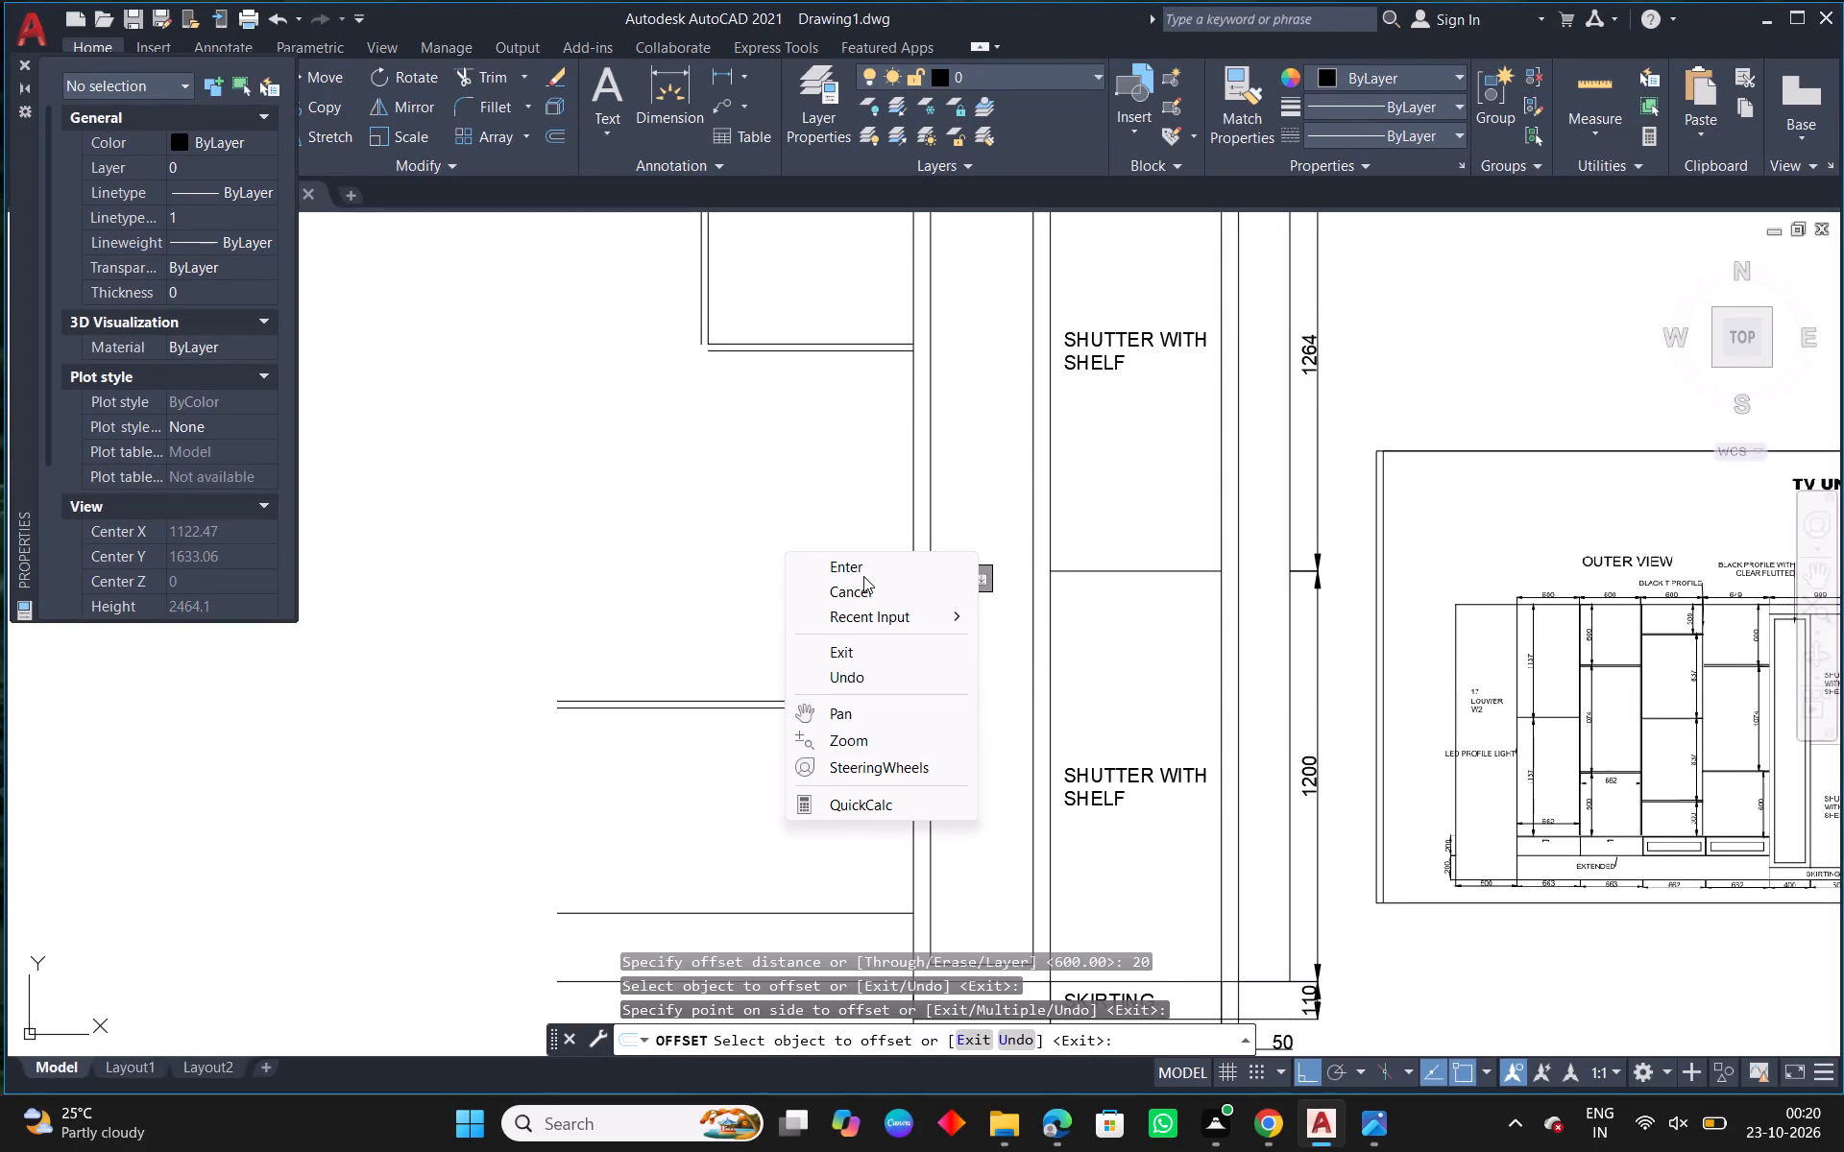
click(863, 575)
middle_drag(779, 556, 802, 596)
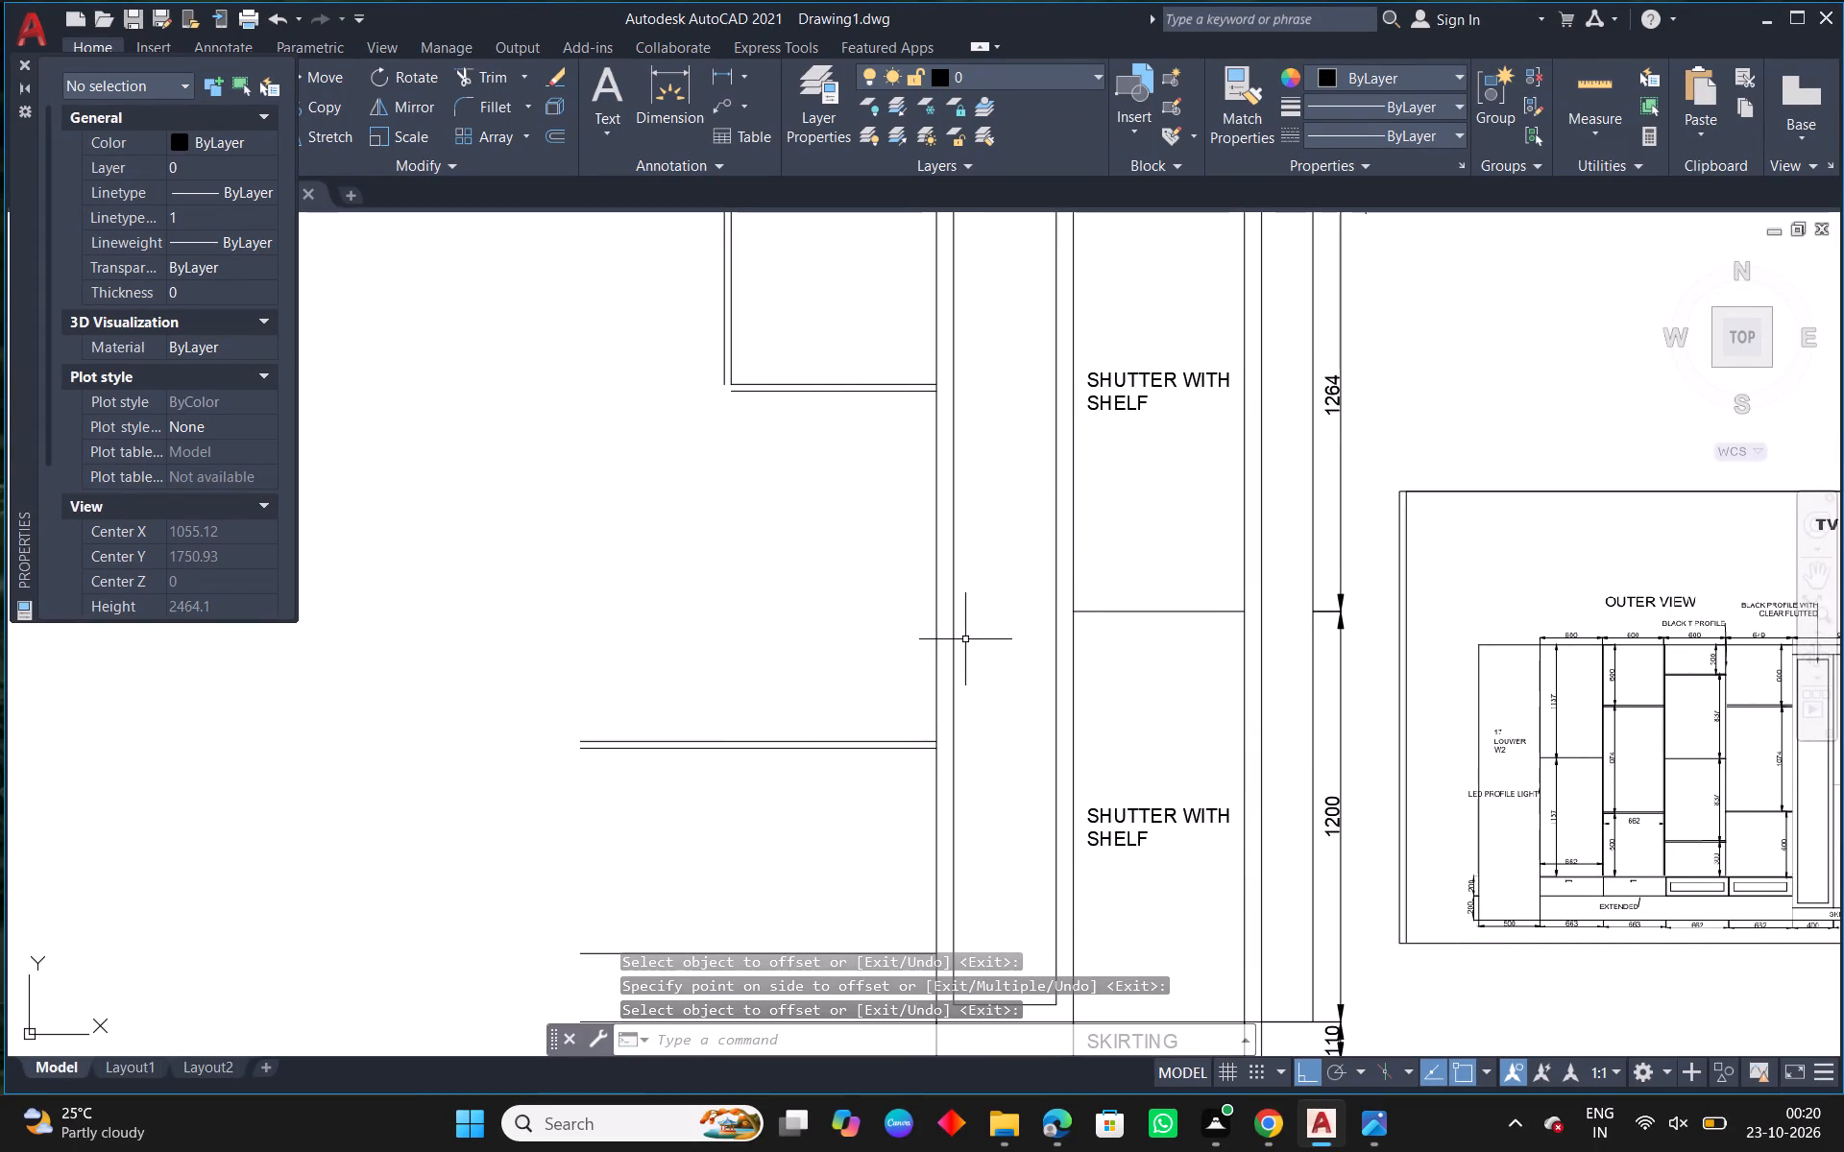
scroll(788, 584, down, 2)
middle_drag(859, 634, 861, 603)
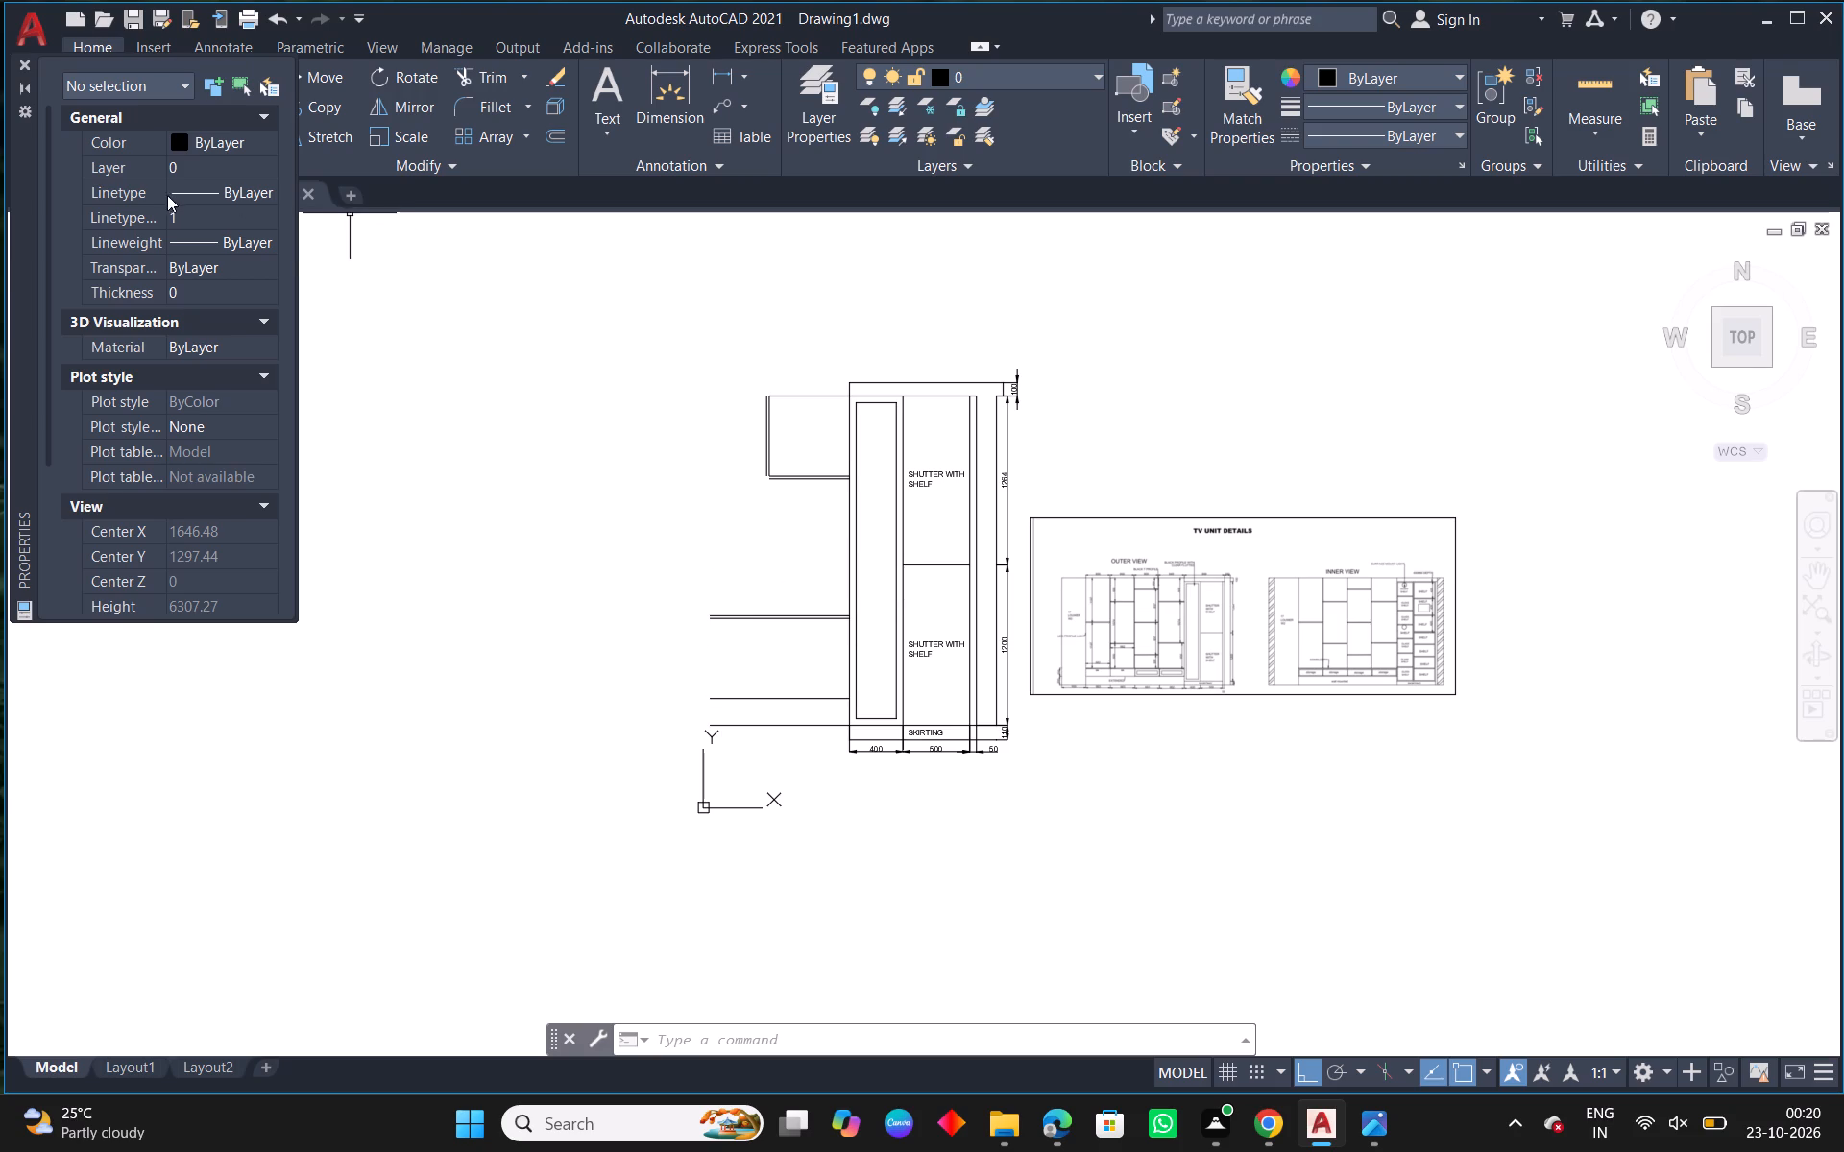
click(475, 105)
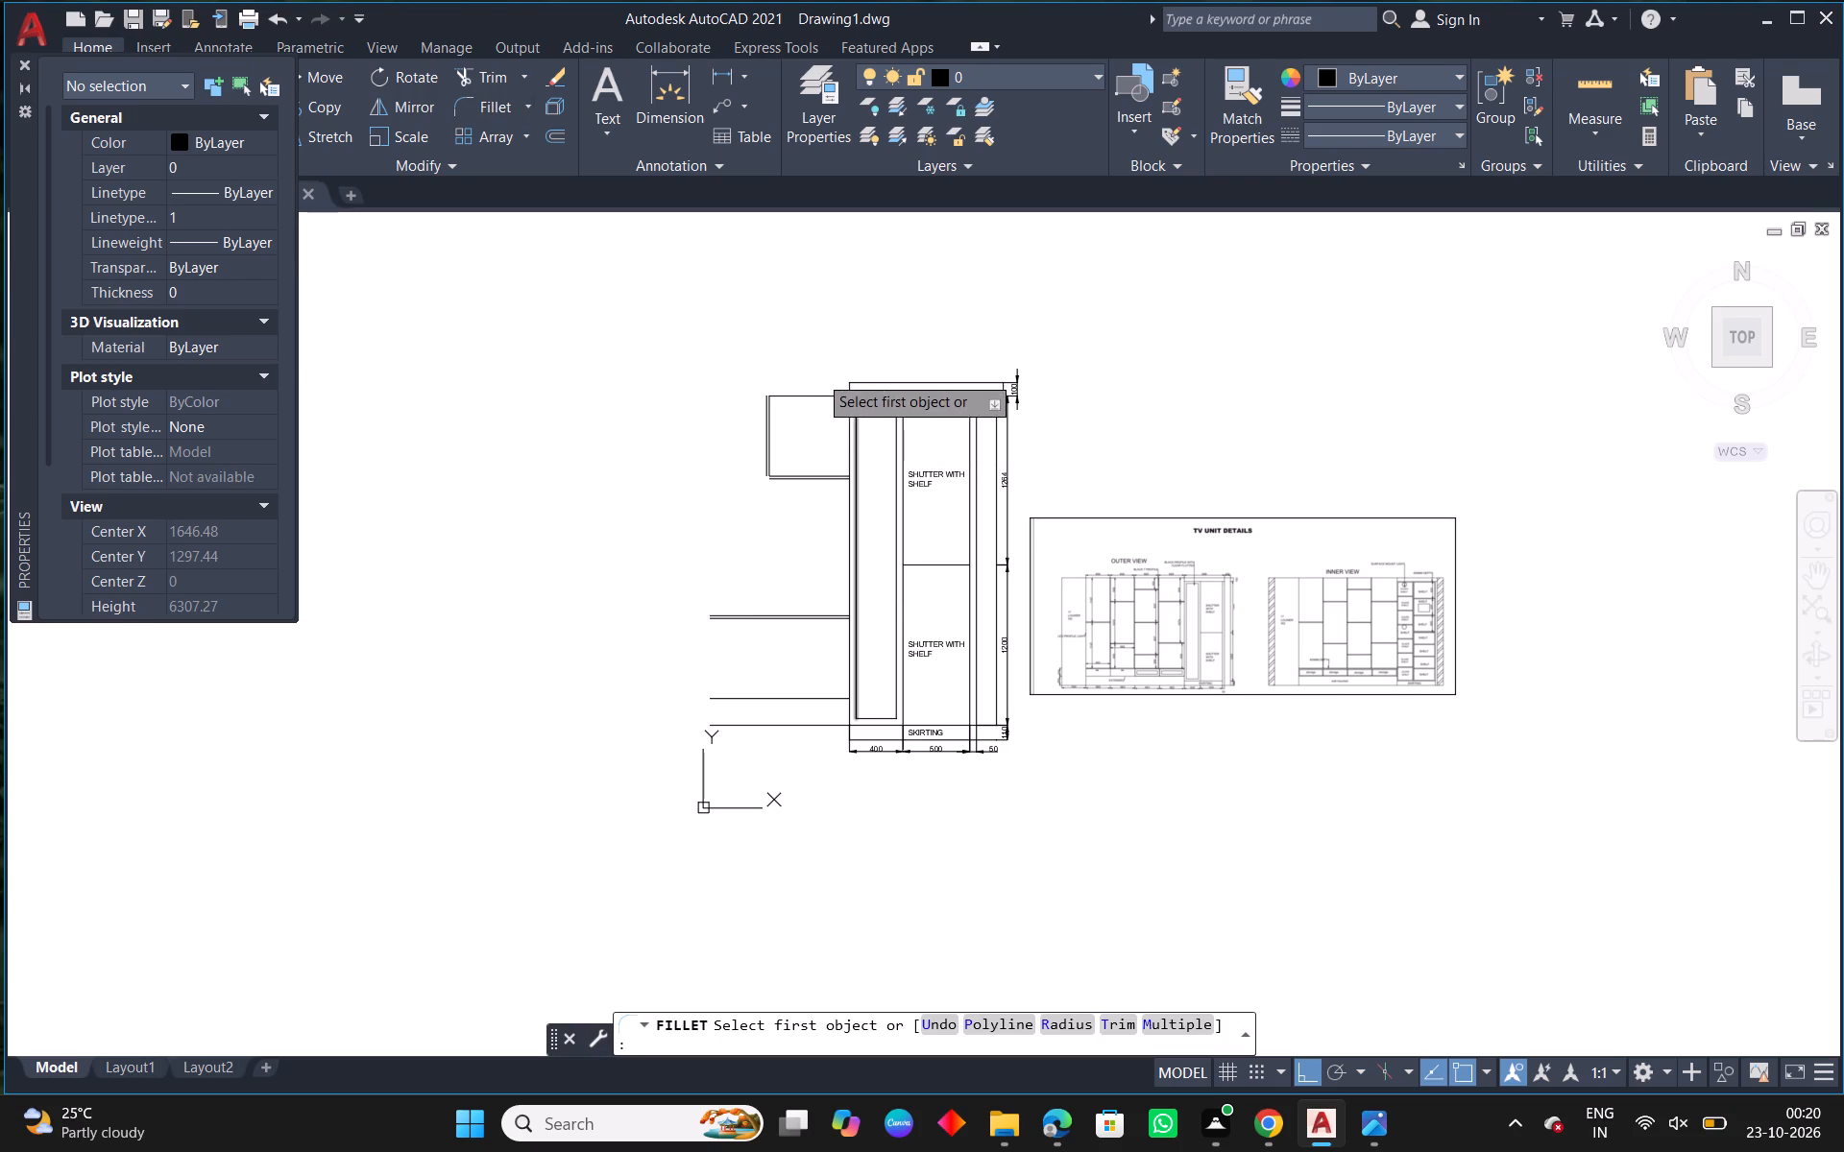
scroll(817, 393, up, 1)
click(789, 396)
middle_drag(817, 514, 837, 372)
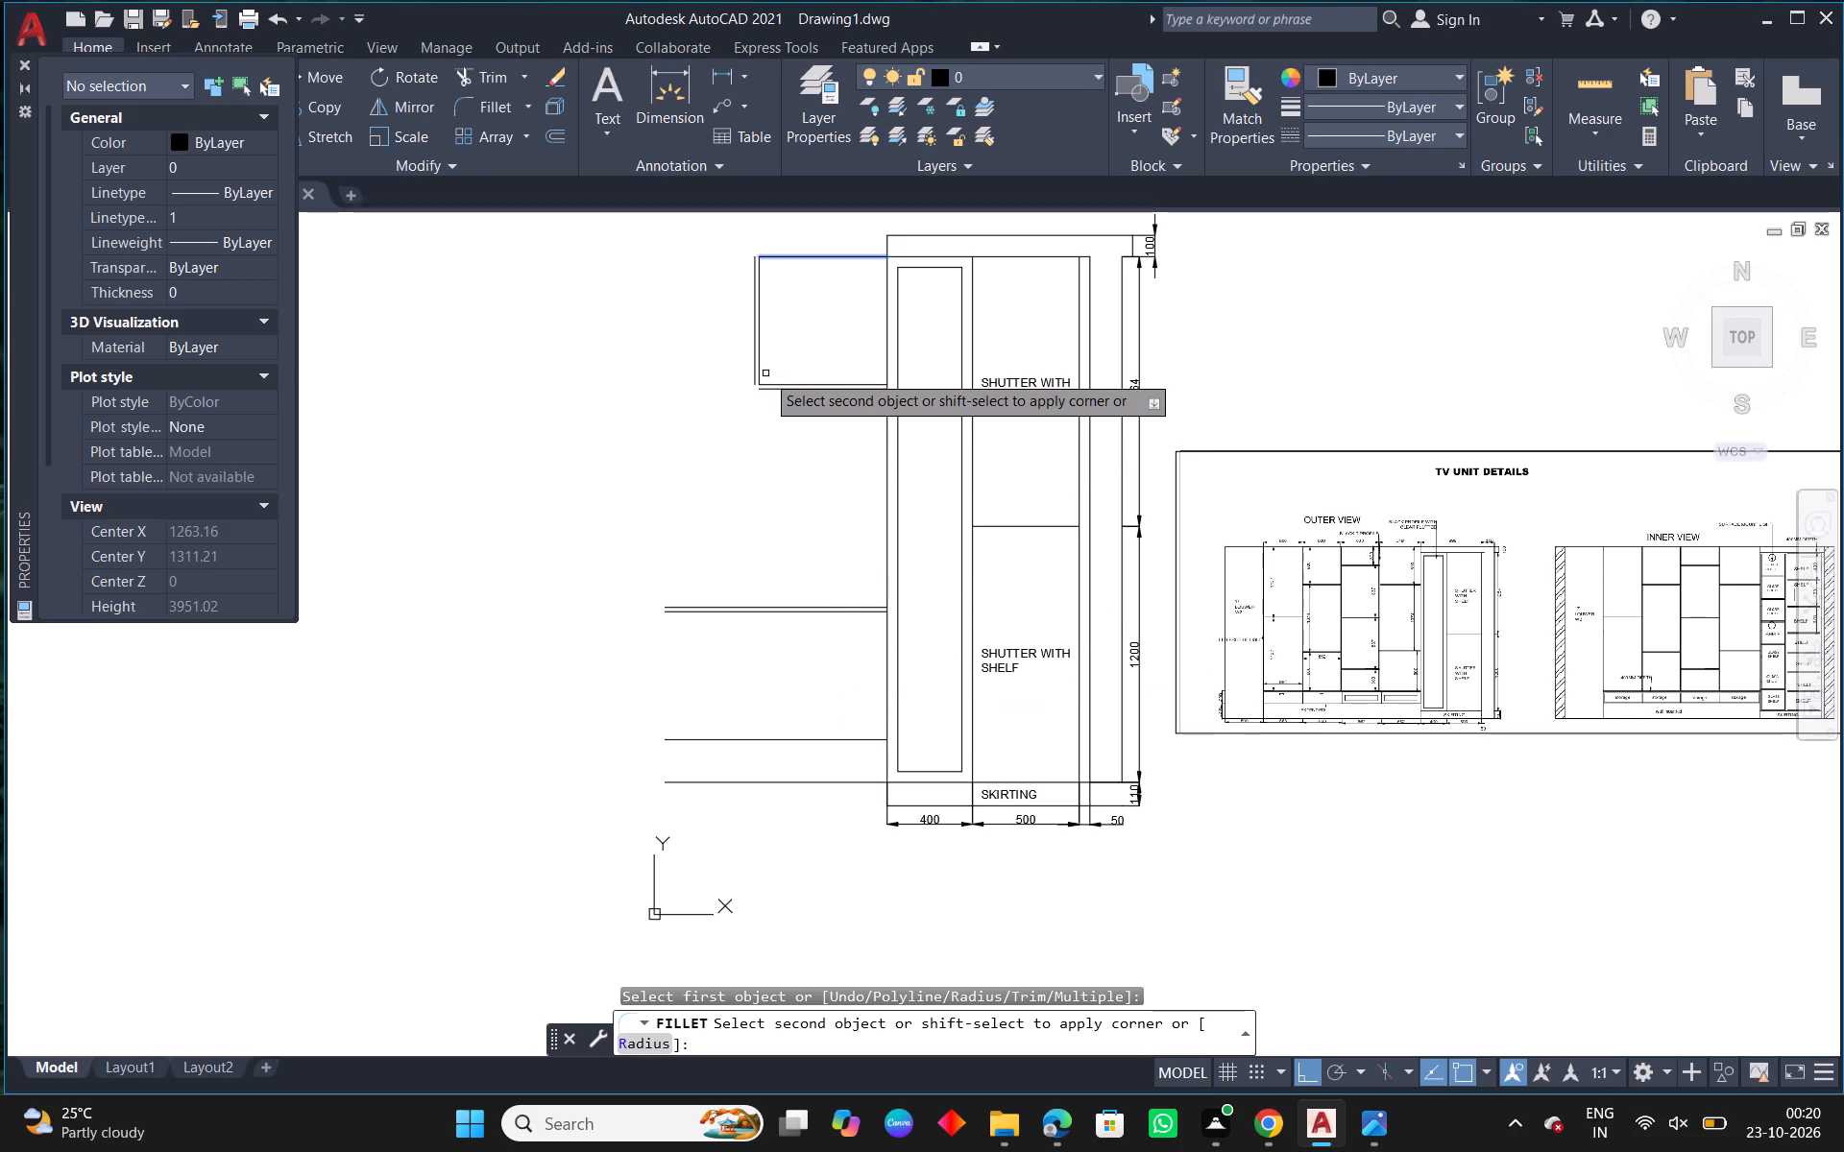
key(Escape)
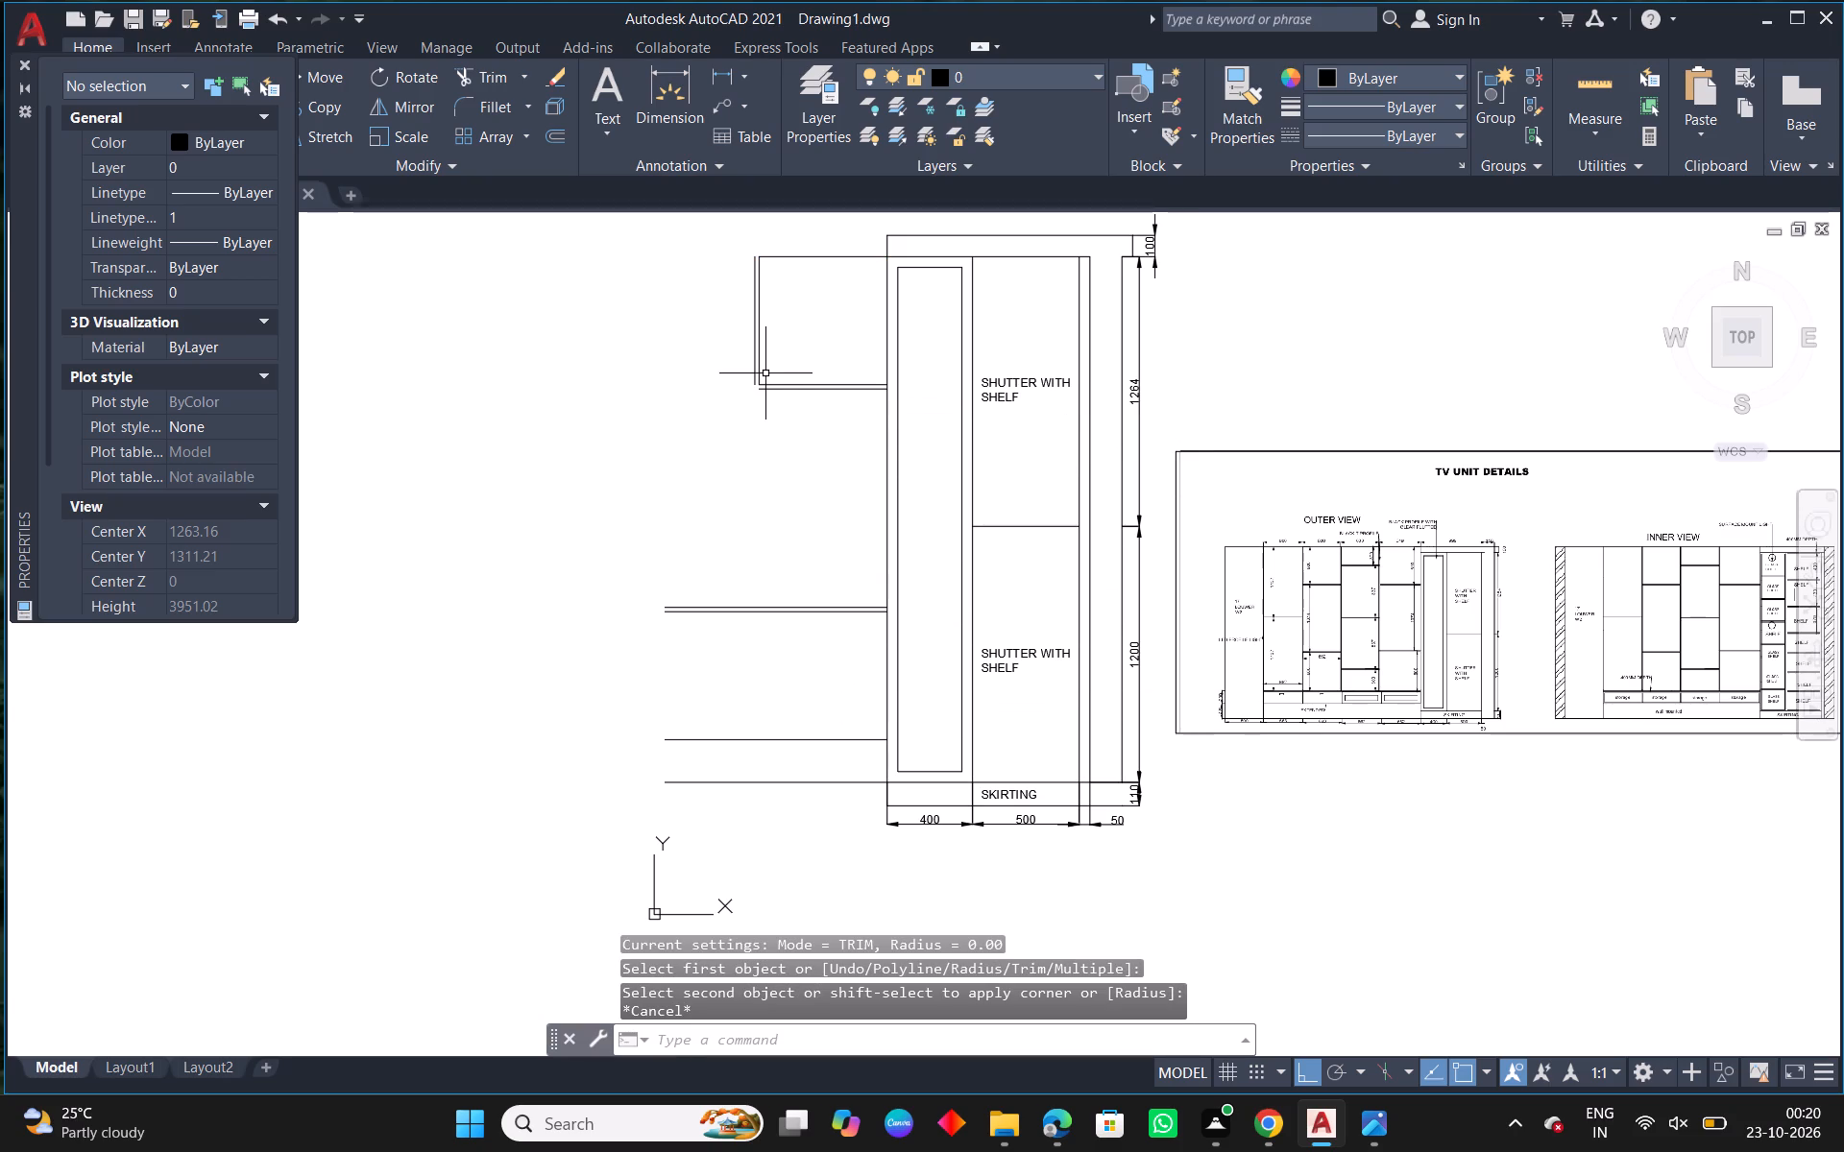
Fillet the line 200 above skirting-top level to the compartment's outer vertical line as a sharp corner.
text(F)
key(space)
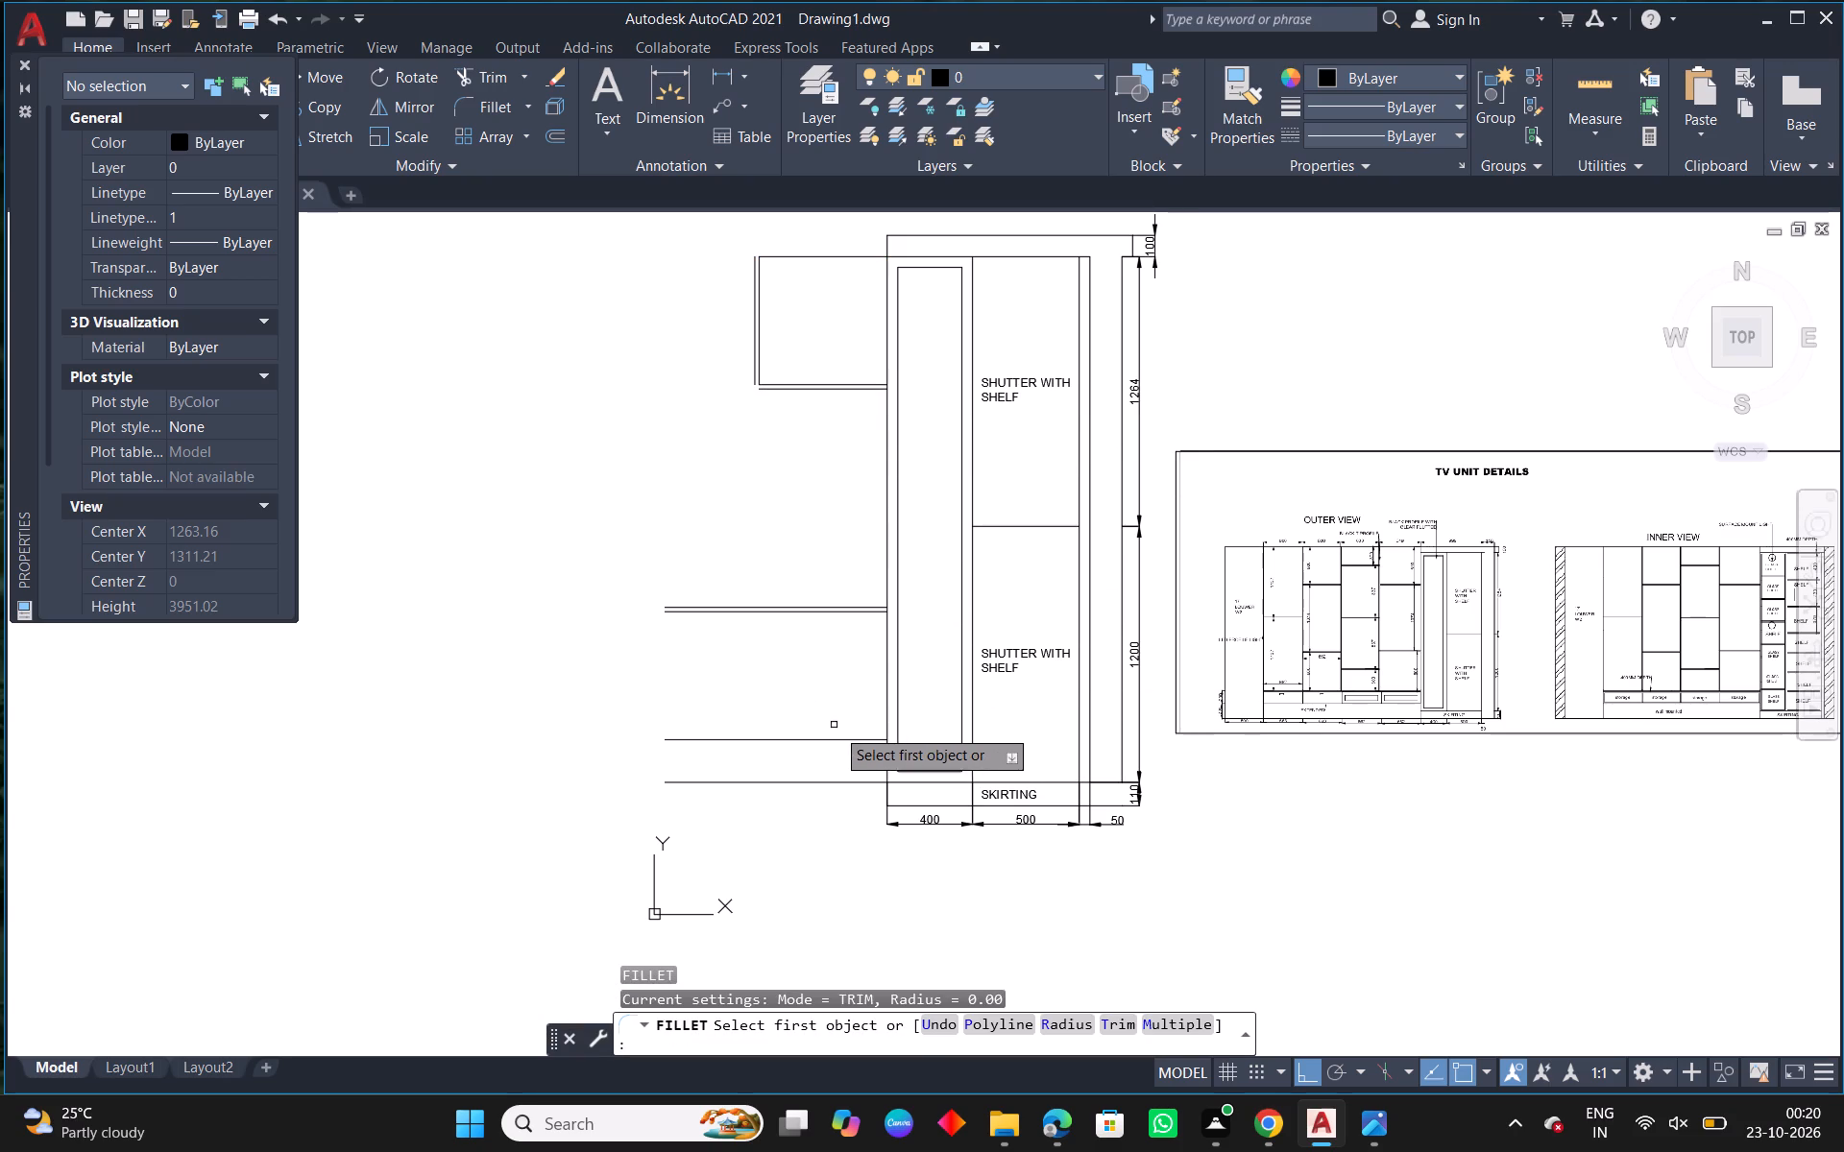
click(841, 740)
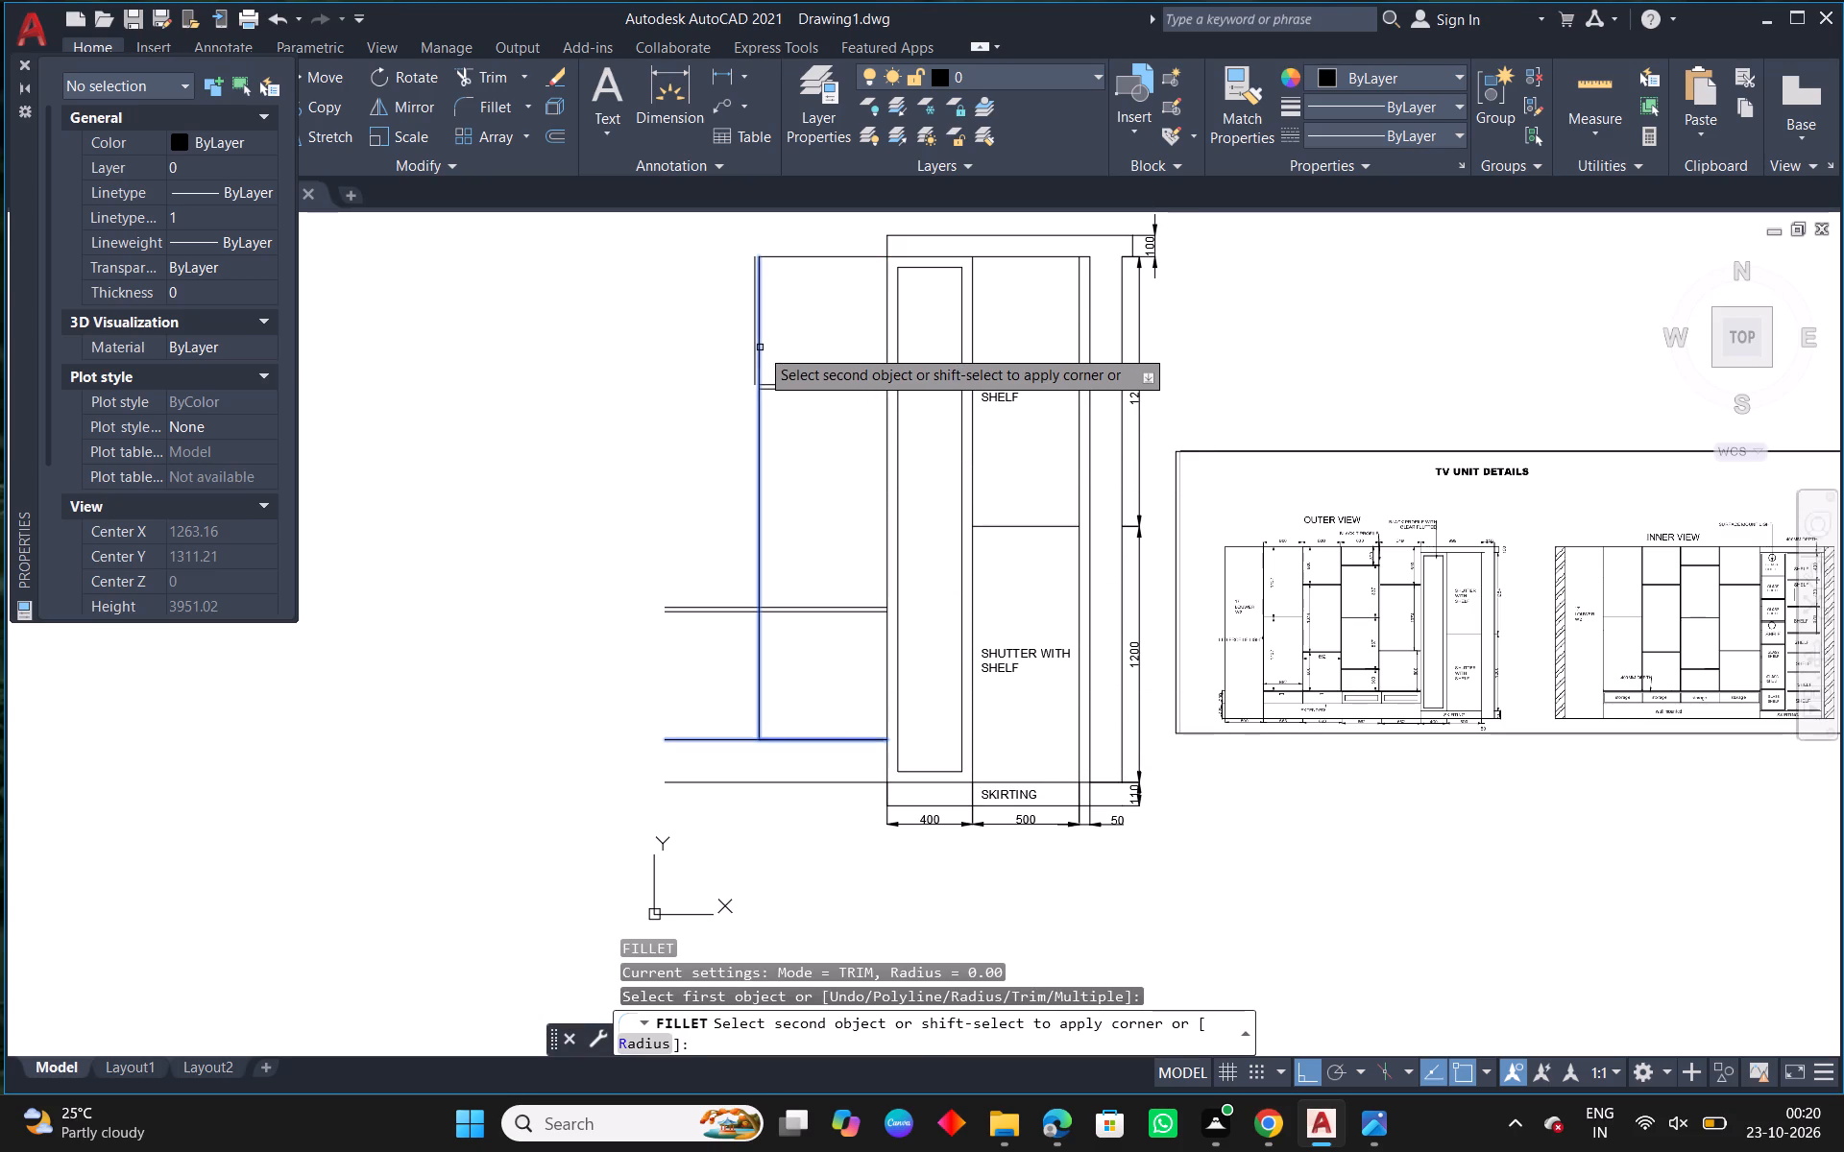
click(760, 348)
Trim the two lower shelf lines where they extend beyond the compartment's outer vertical line.
middle_drag(776, 514, 830, 514)
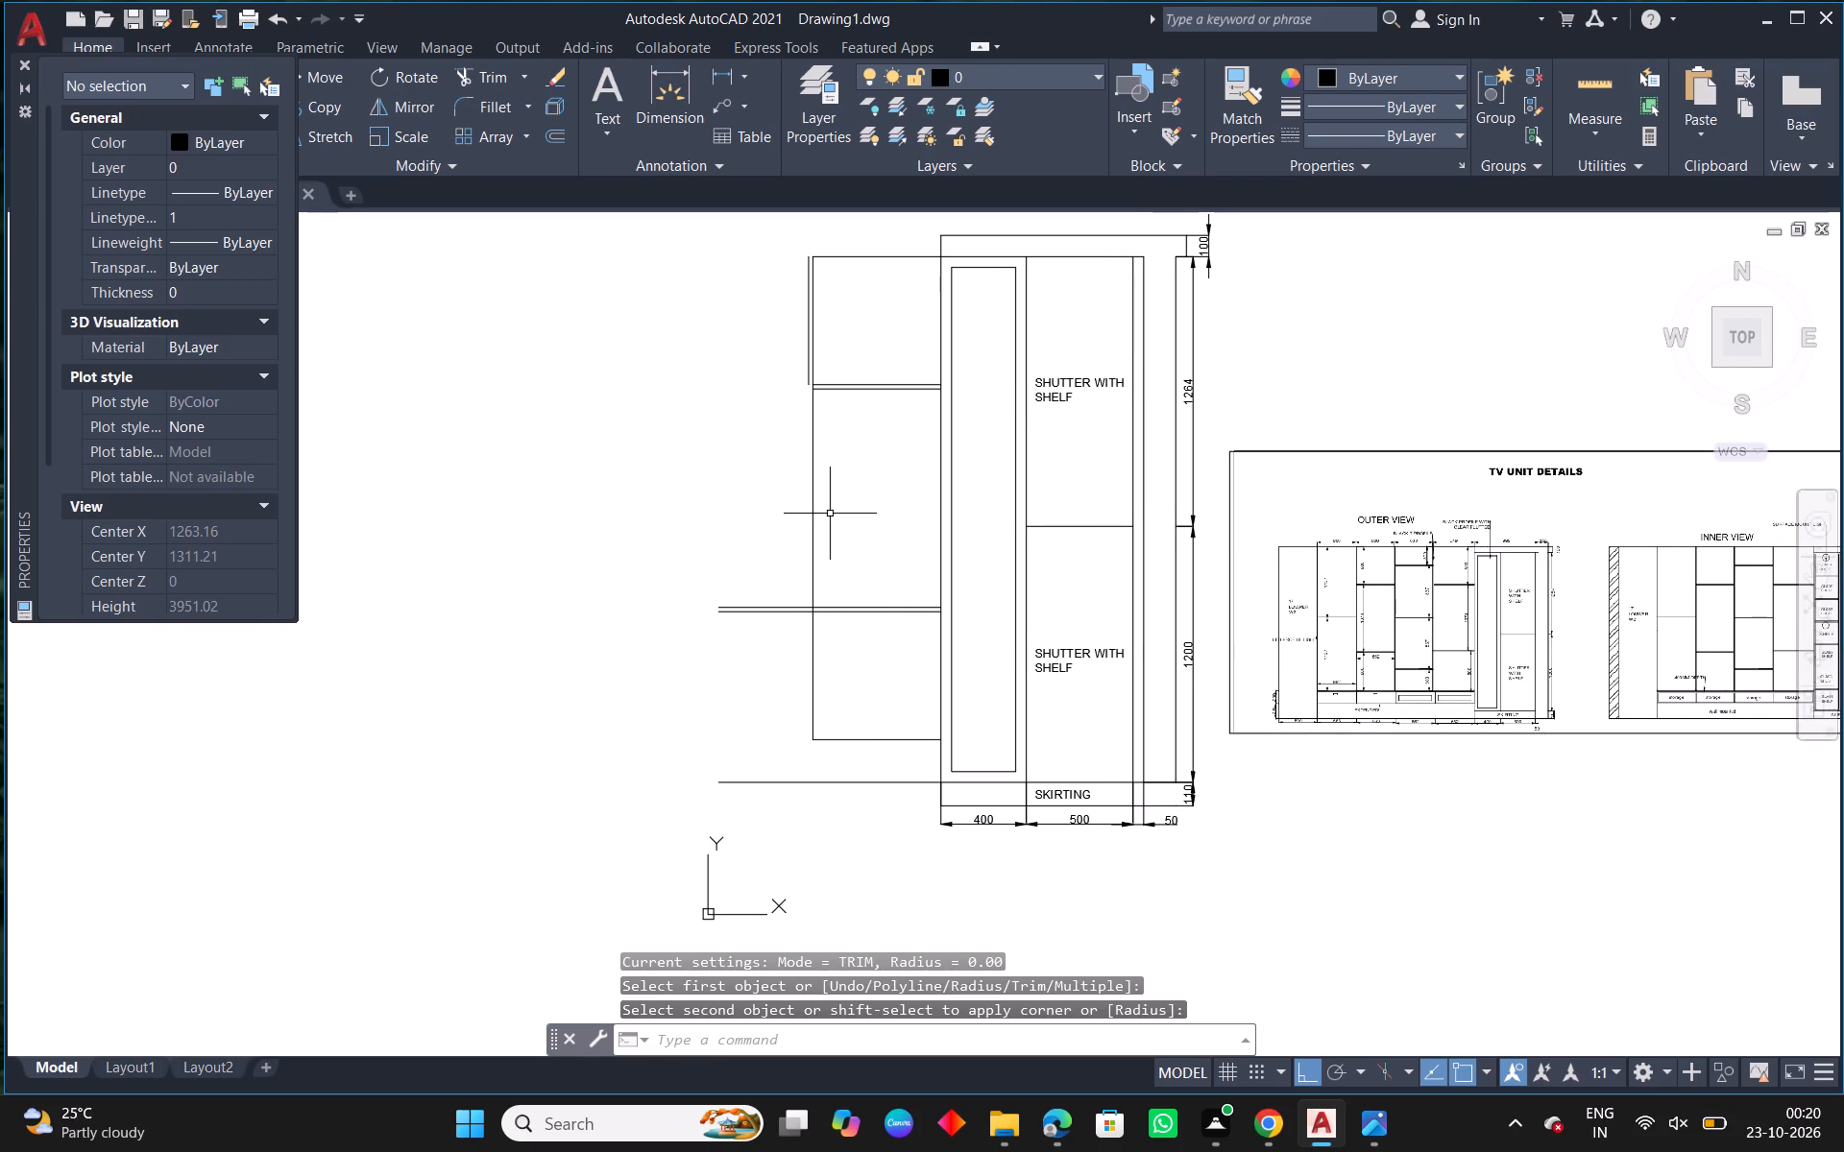
text(TR)
key(space)
key(space)
drag(741, 535, 735, 660)
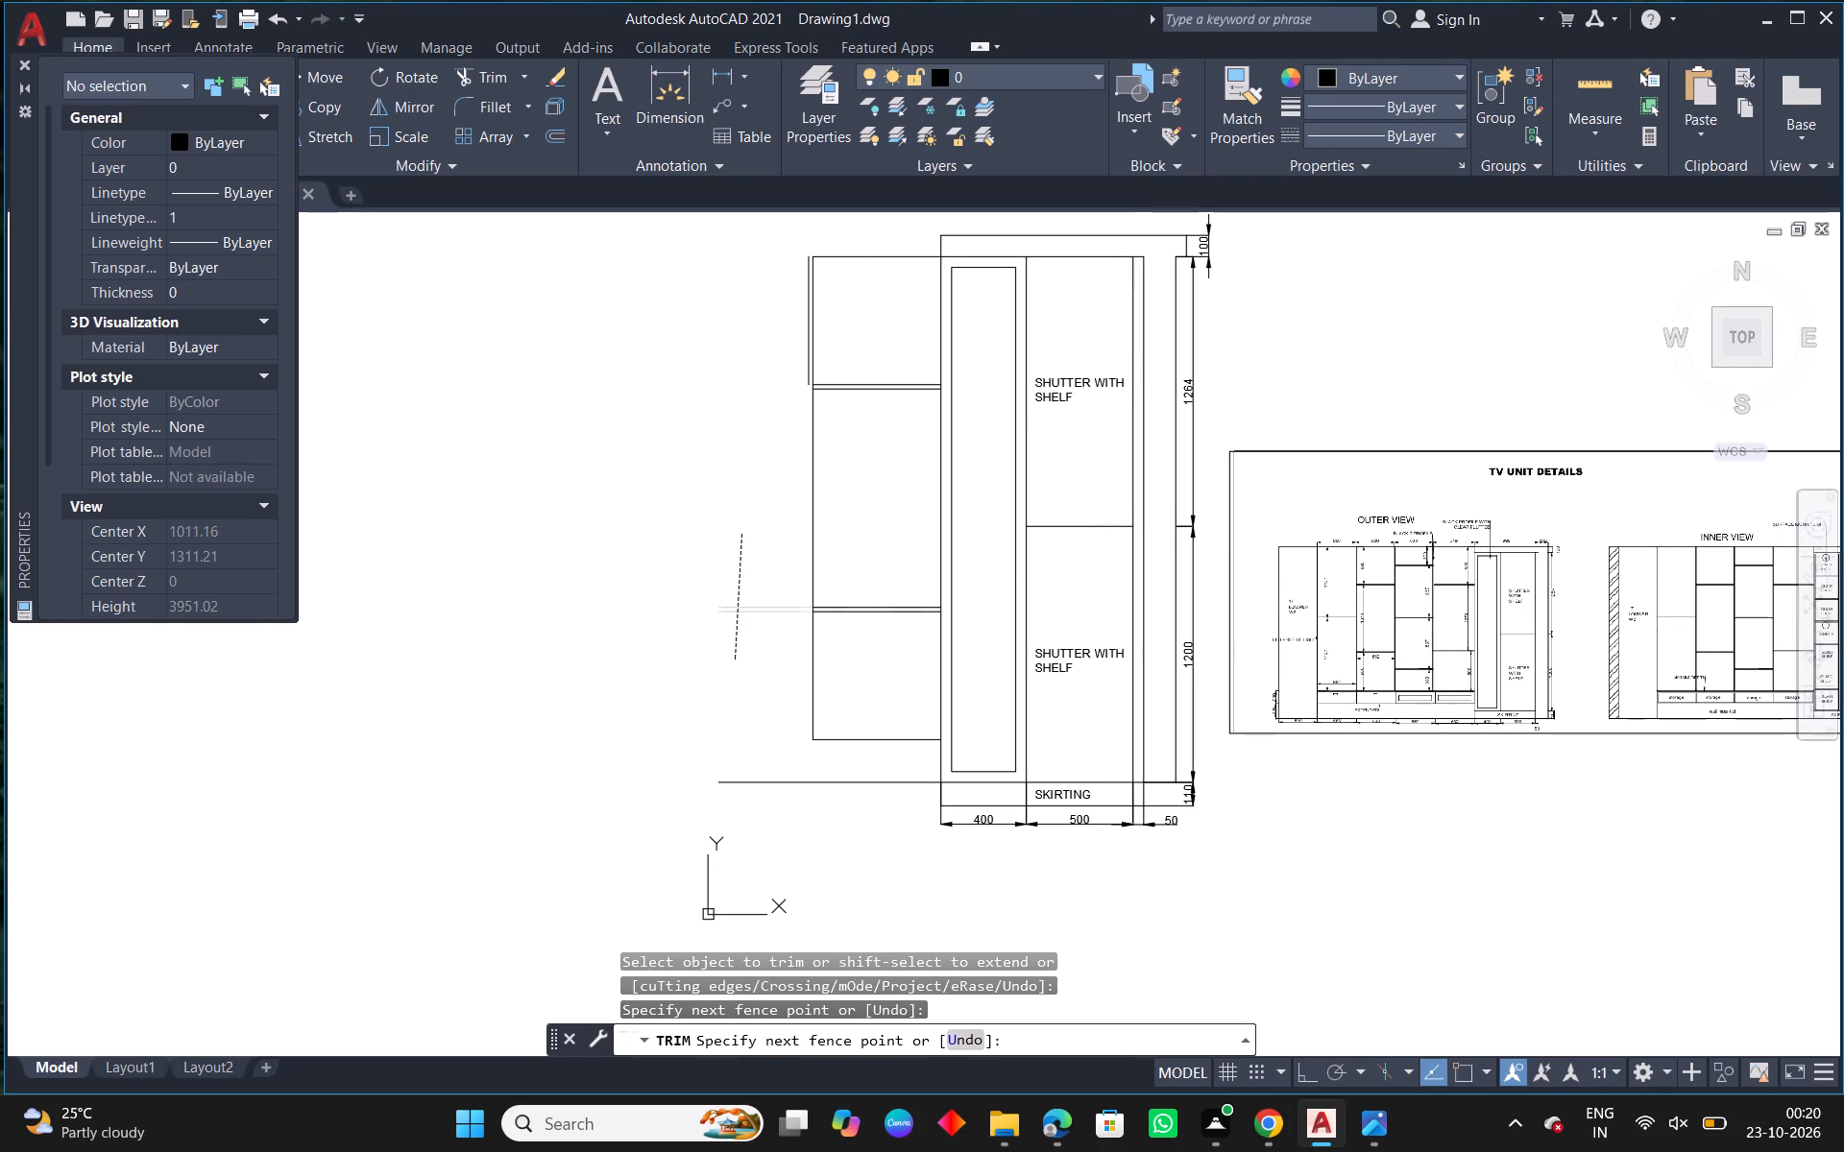
right_click(694, 538)
click(756, 541)
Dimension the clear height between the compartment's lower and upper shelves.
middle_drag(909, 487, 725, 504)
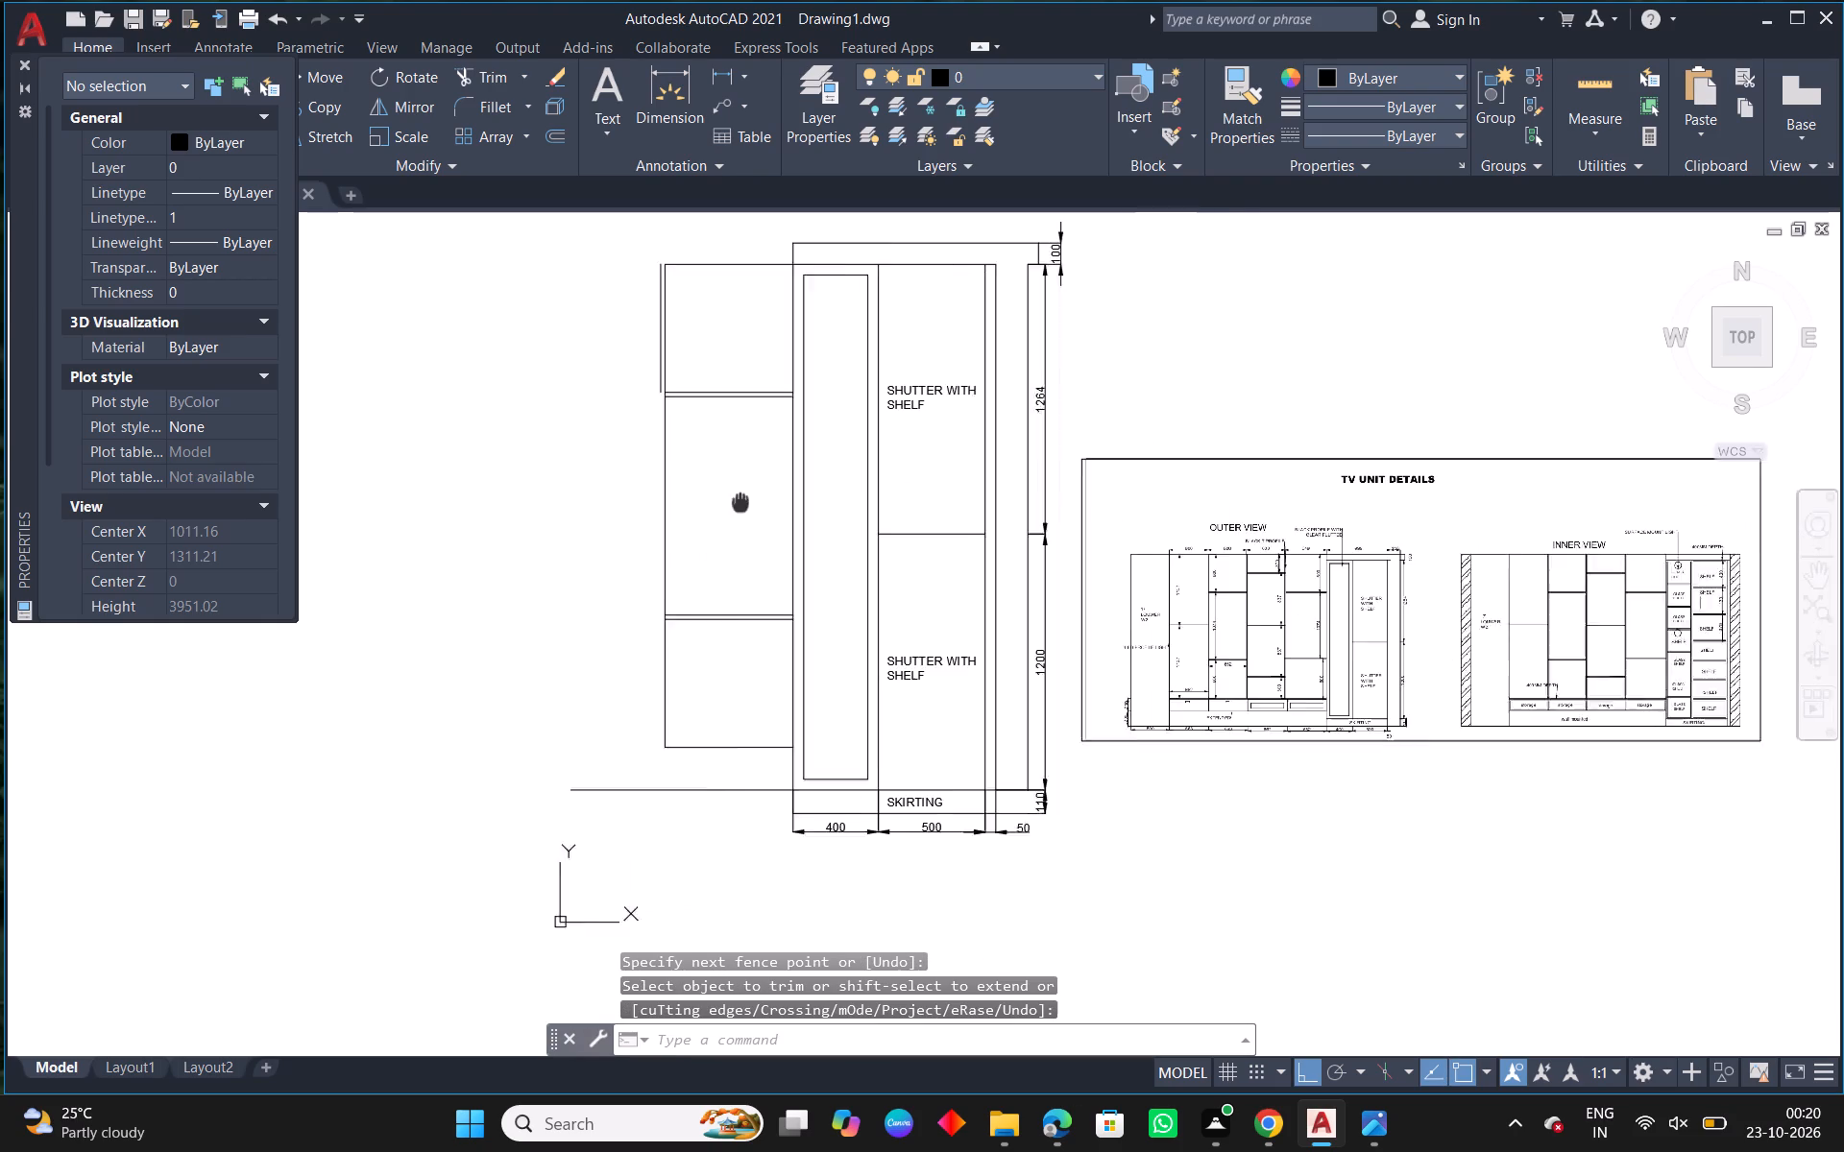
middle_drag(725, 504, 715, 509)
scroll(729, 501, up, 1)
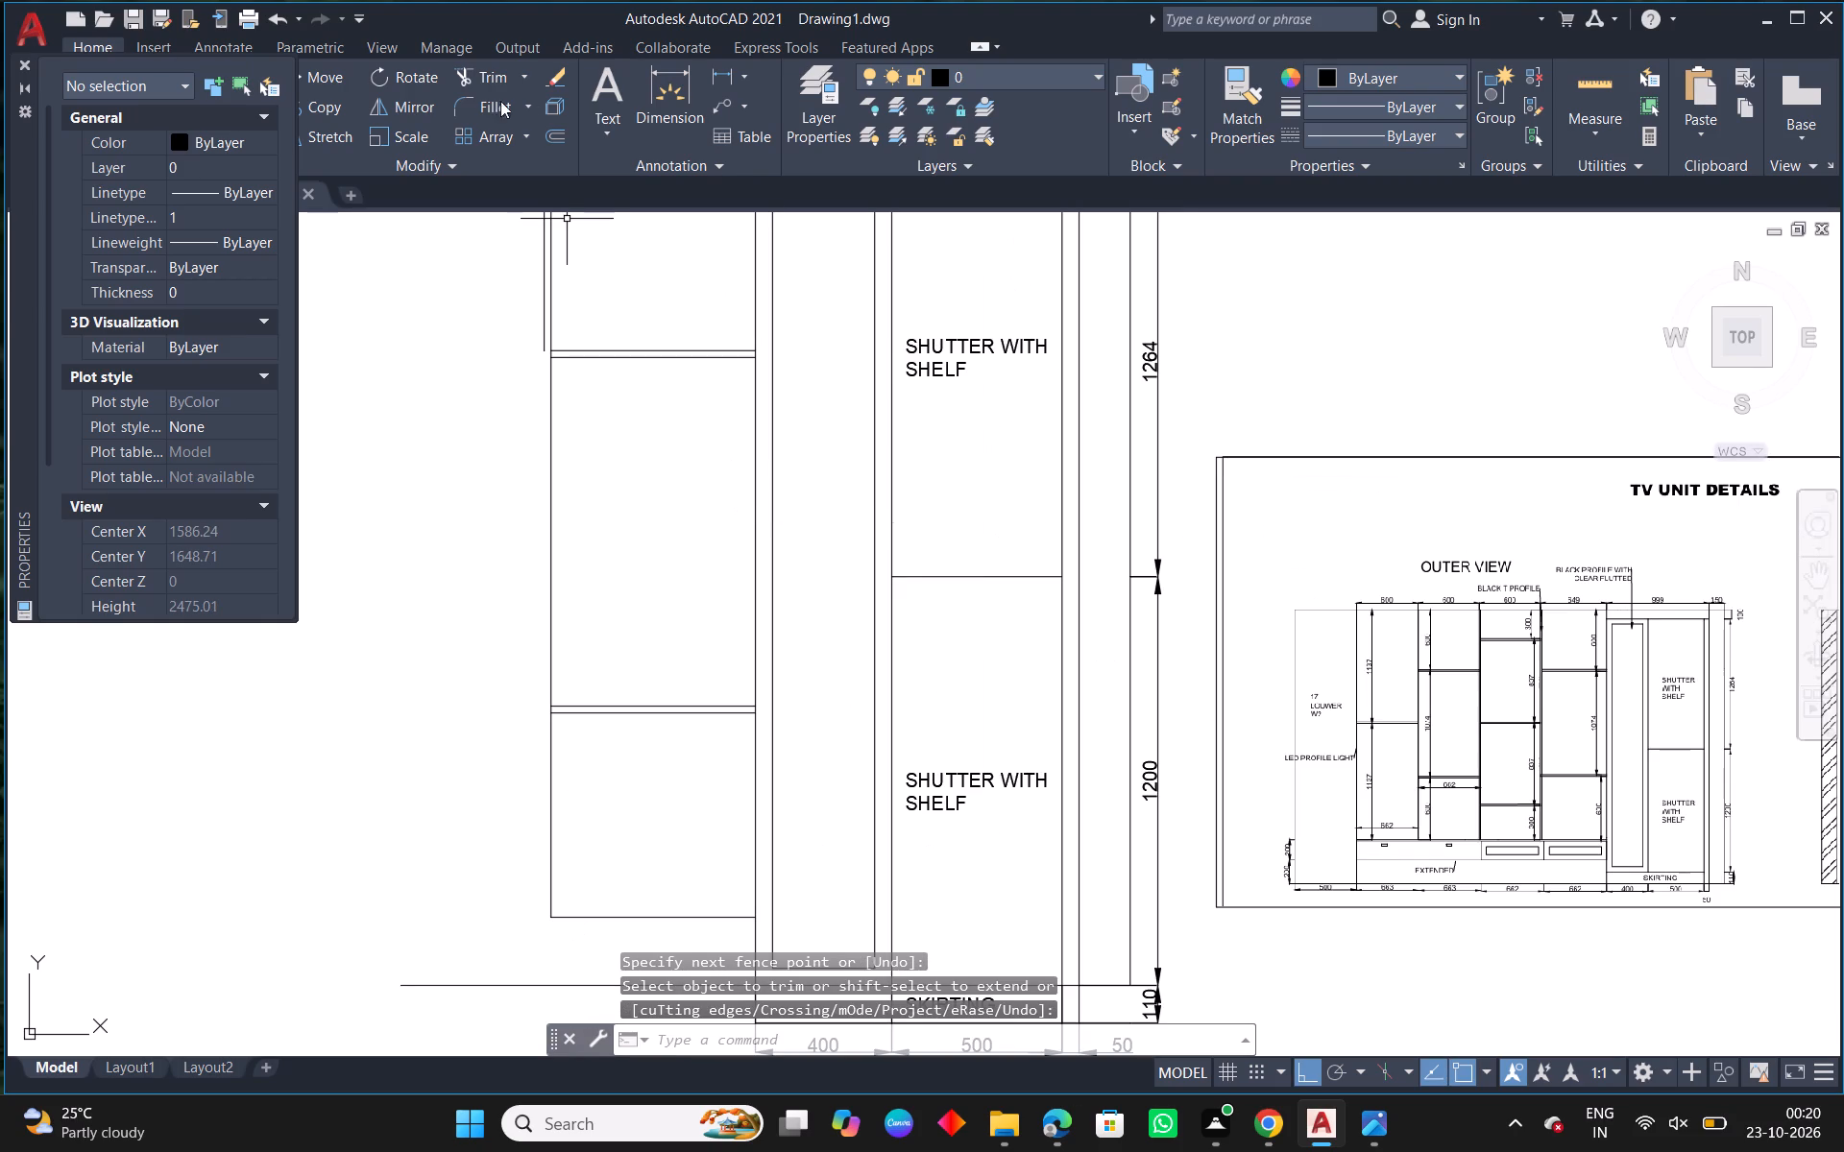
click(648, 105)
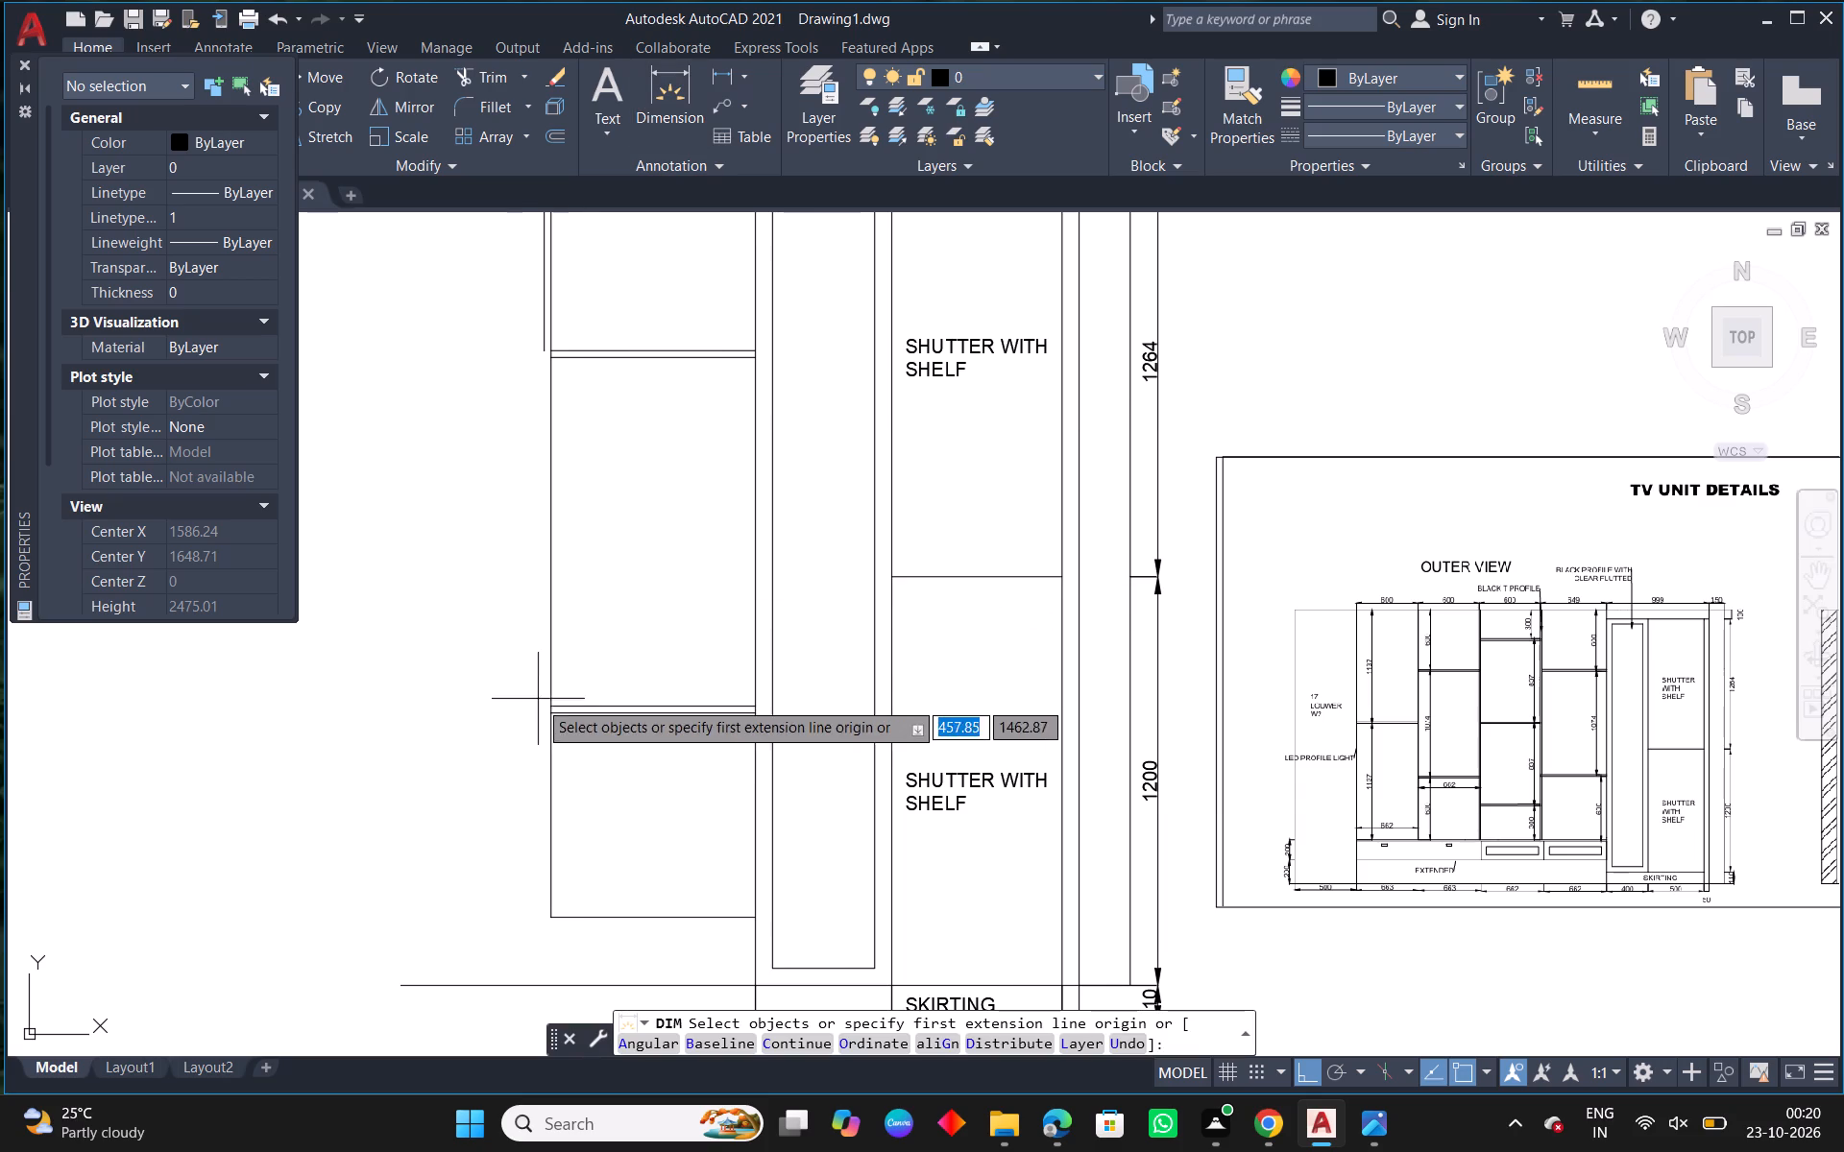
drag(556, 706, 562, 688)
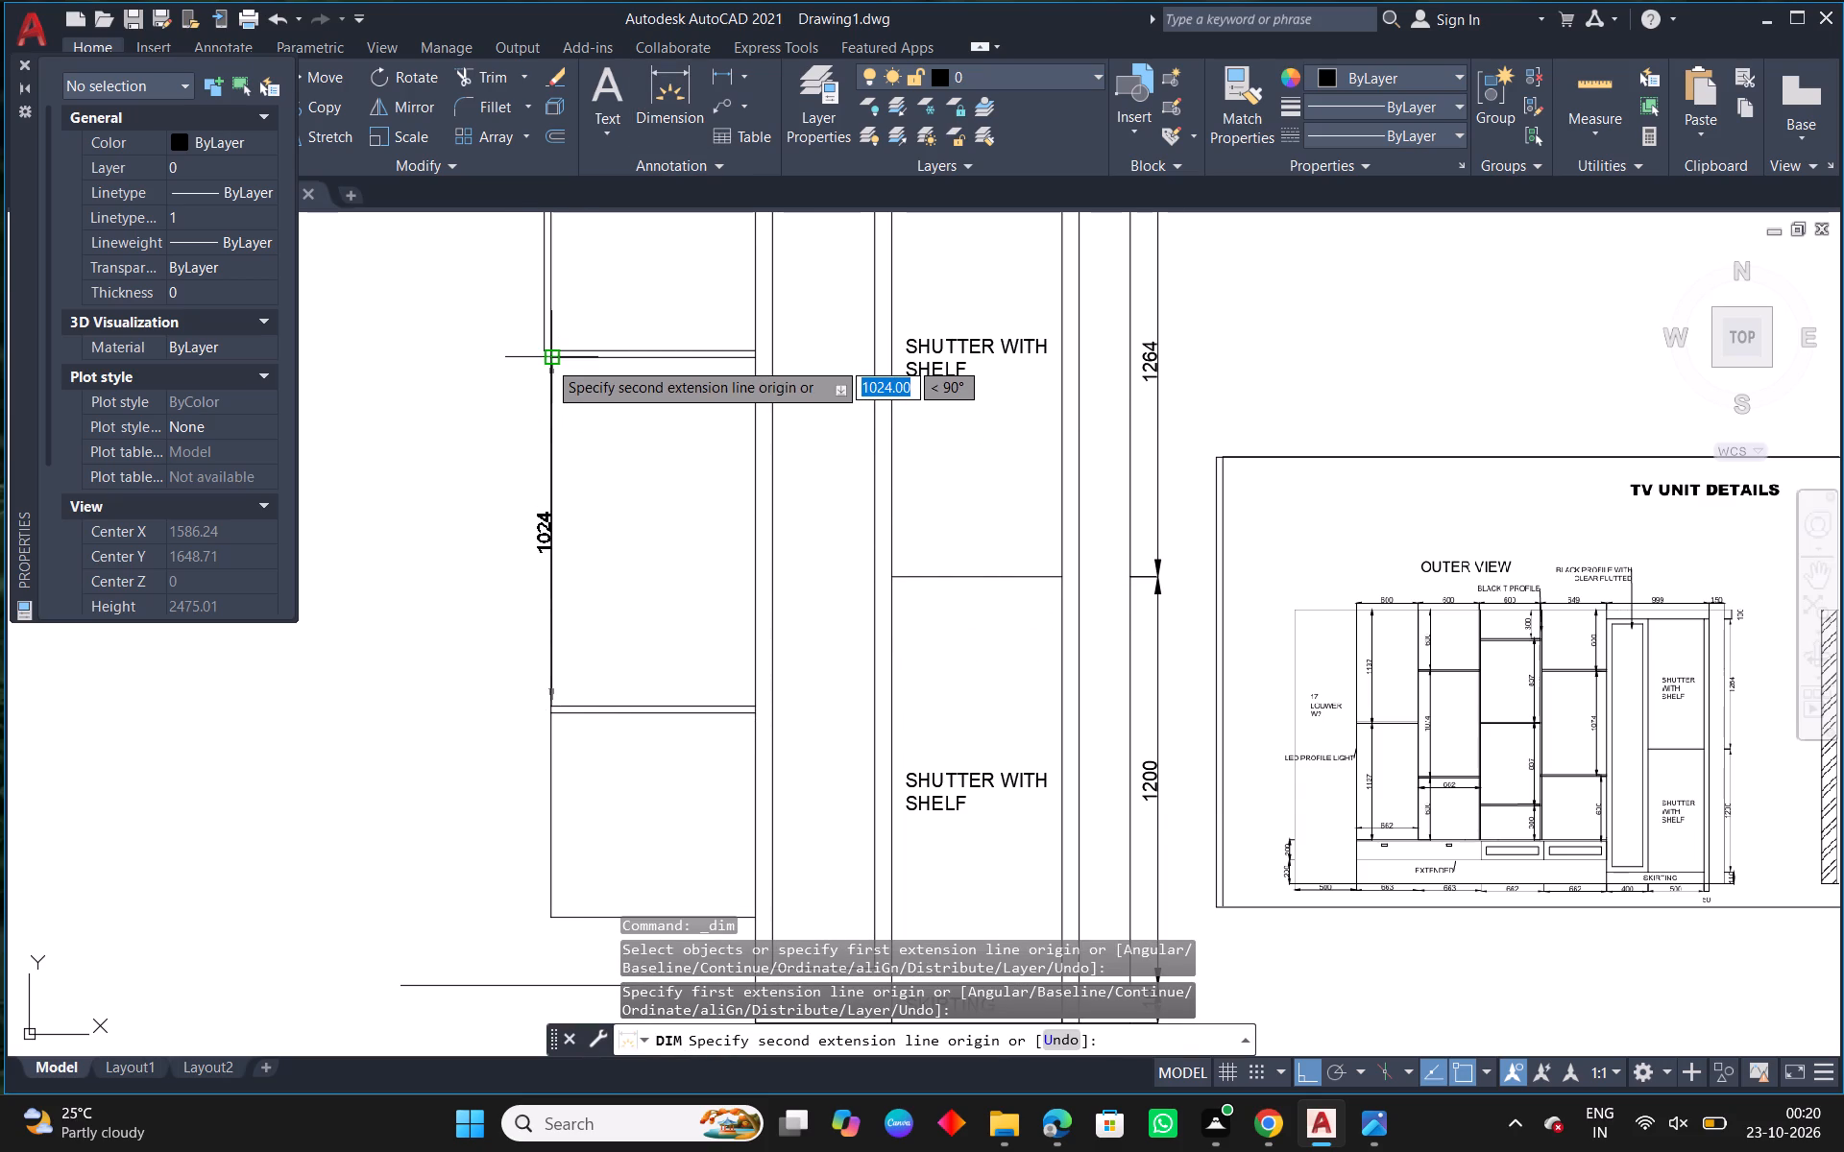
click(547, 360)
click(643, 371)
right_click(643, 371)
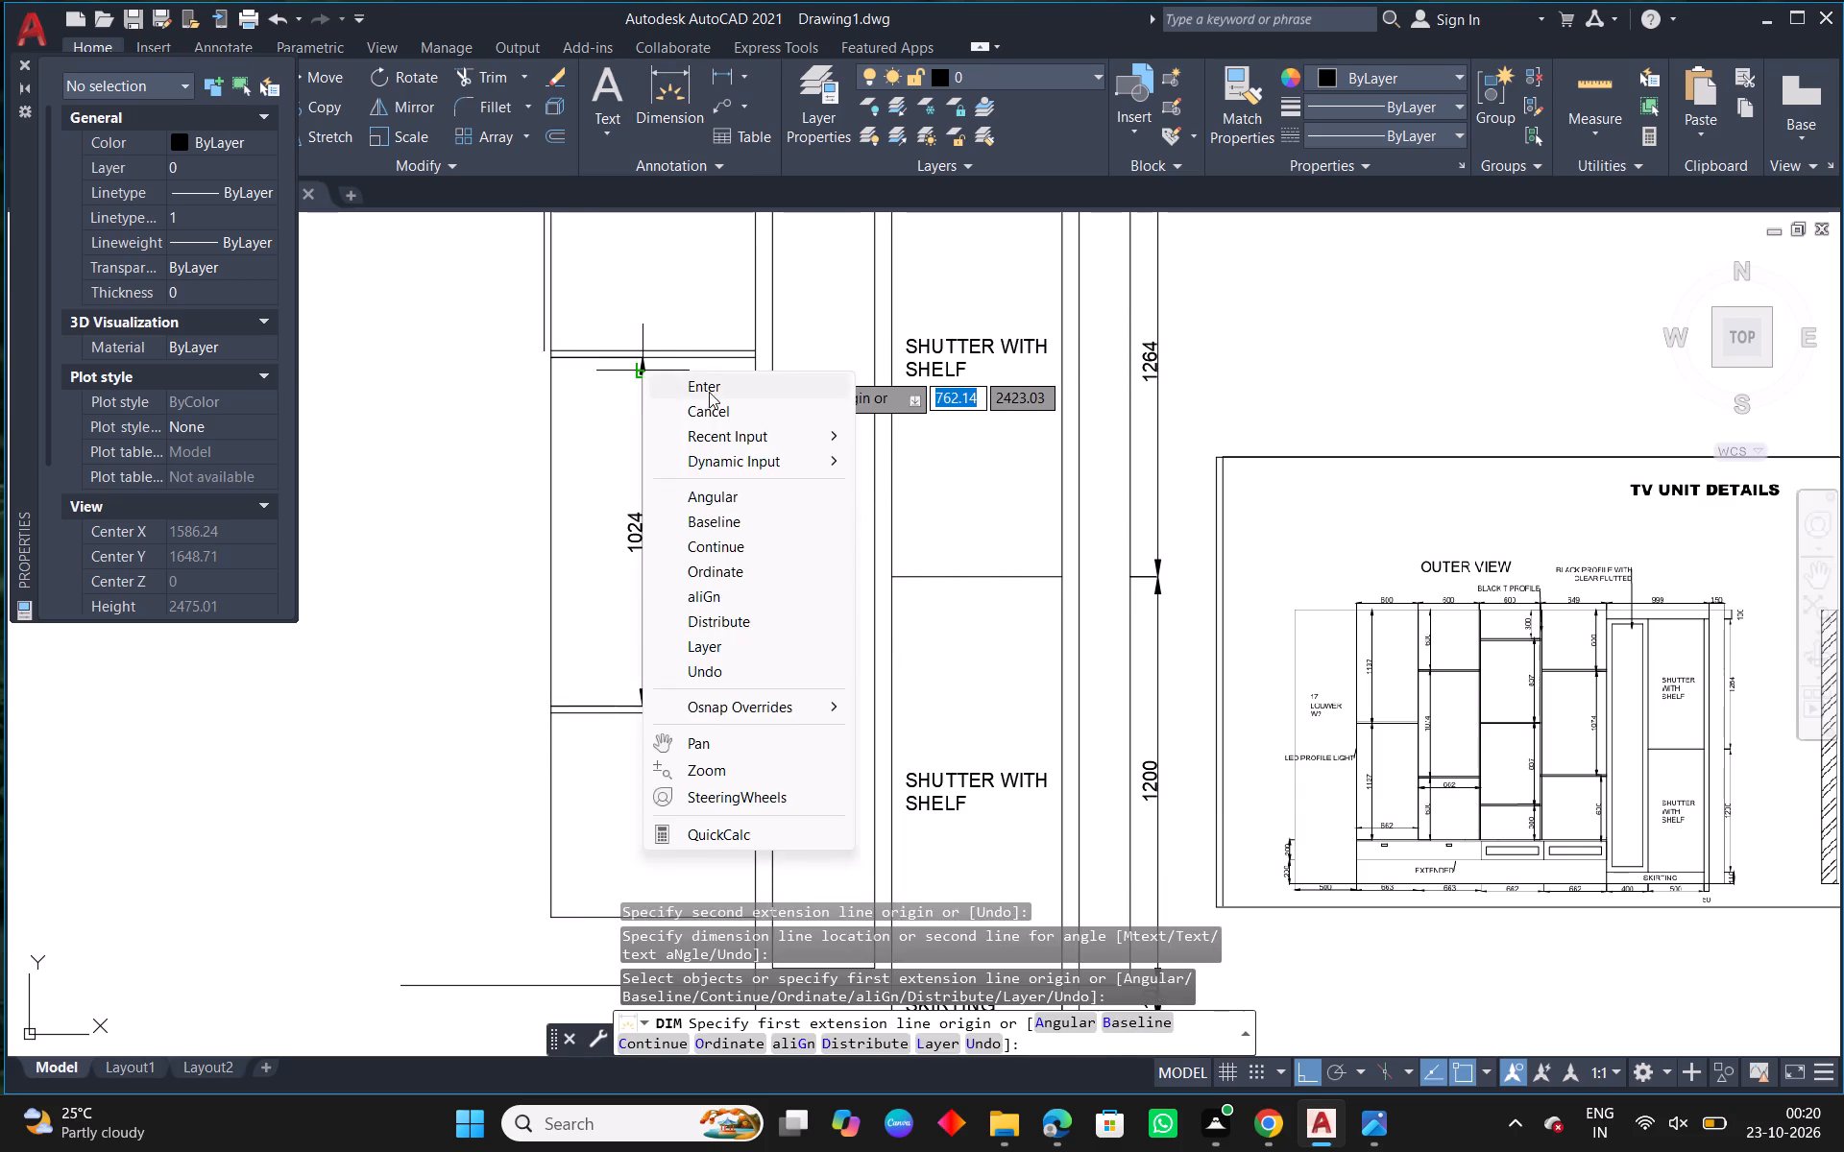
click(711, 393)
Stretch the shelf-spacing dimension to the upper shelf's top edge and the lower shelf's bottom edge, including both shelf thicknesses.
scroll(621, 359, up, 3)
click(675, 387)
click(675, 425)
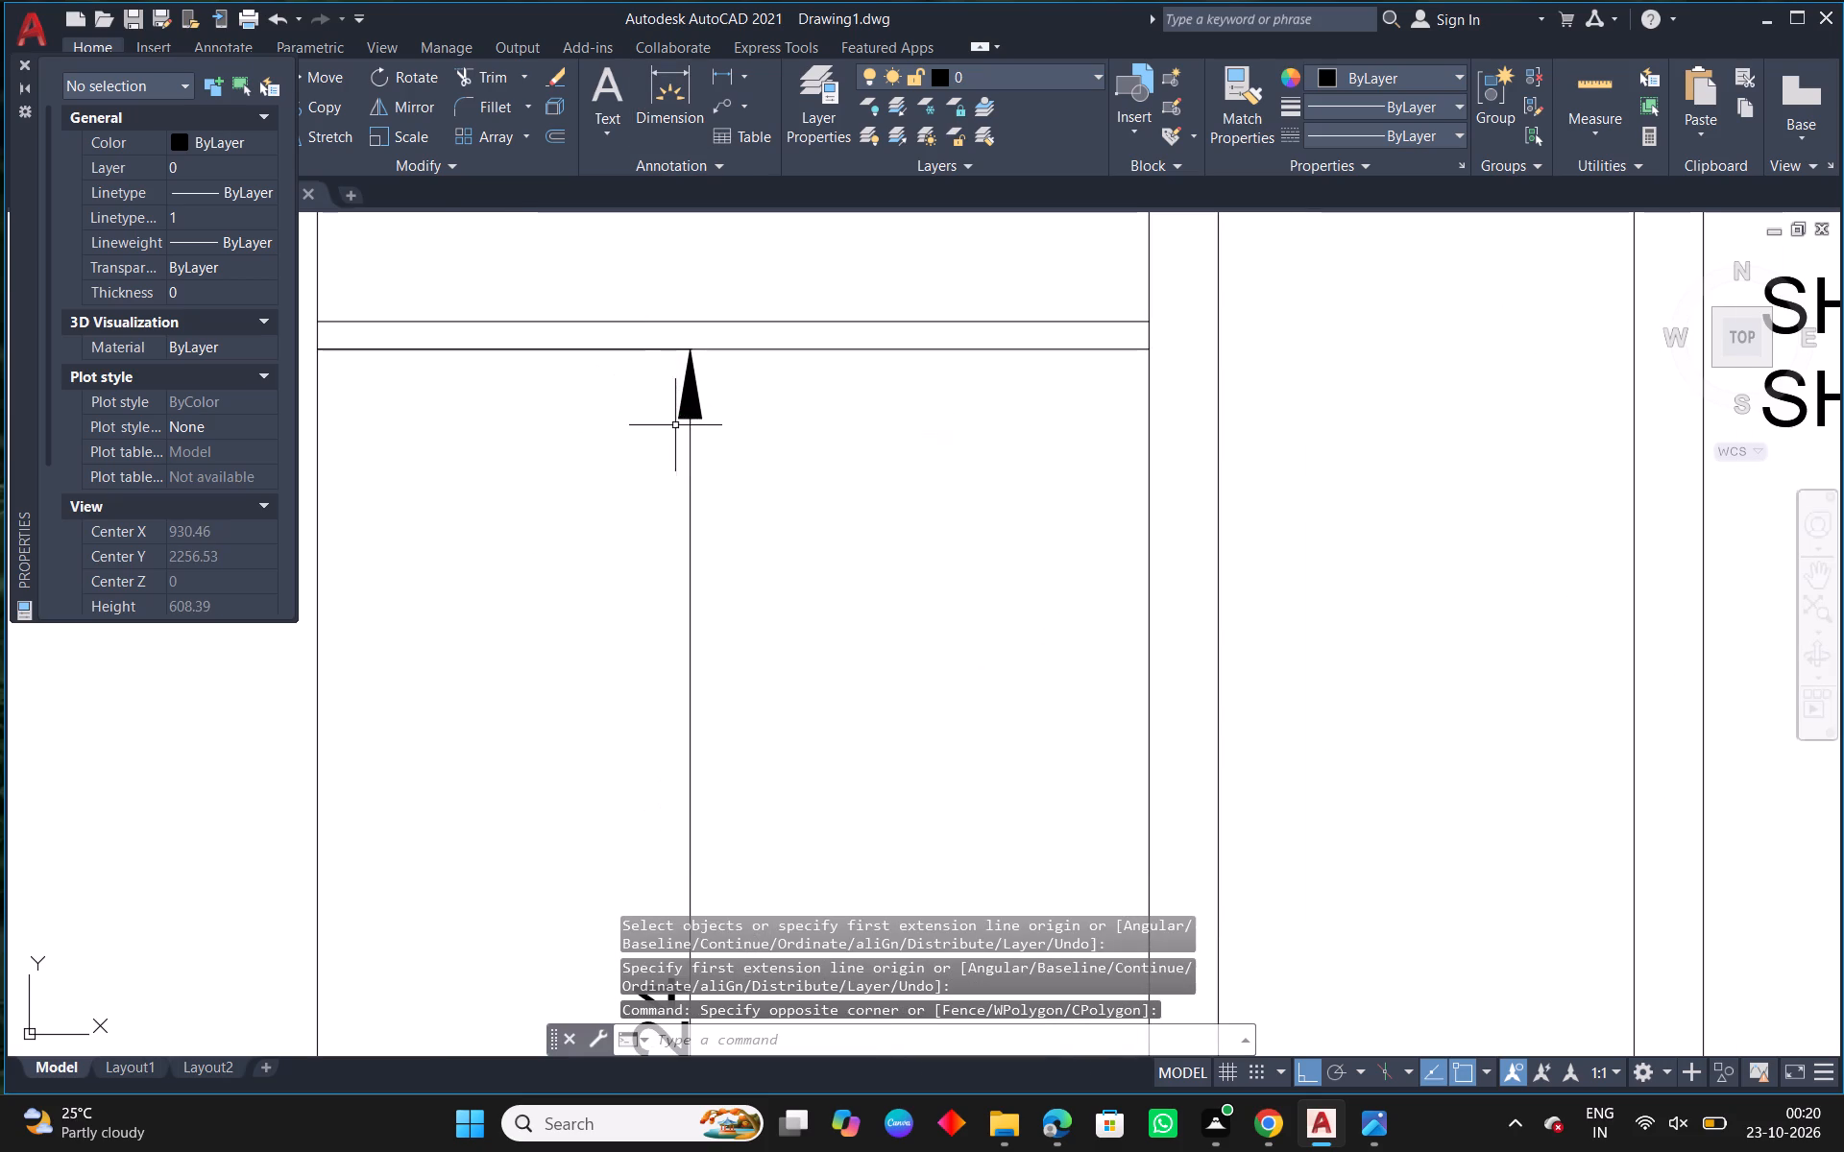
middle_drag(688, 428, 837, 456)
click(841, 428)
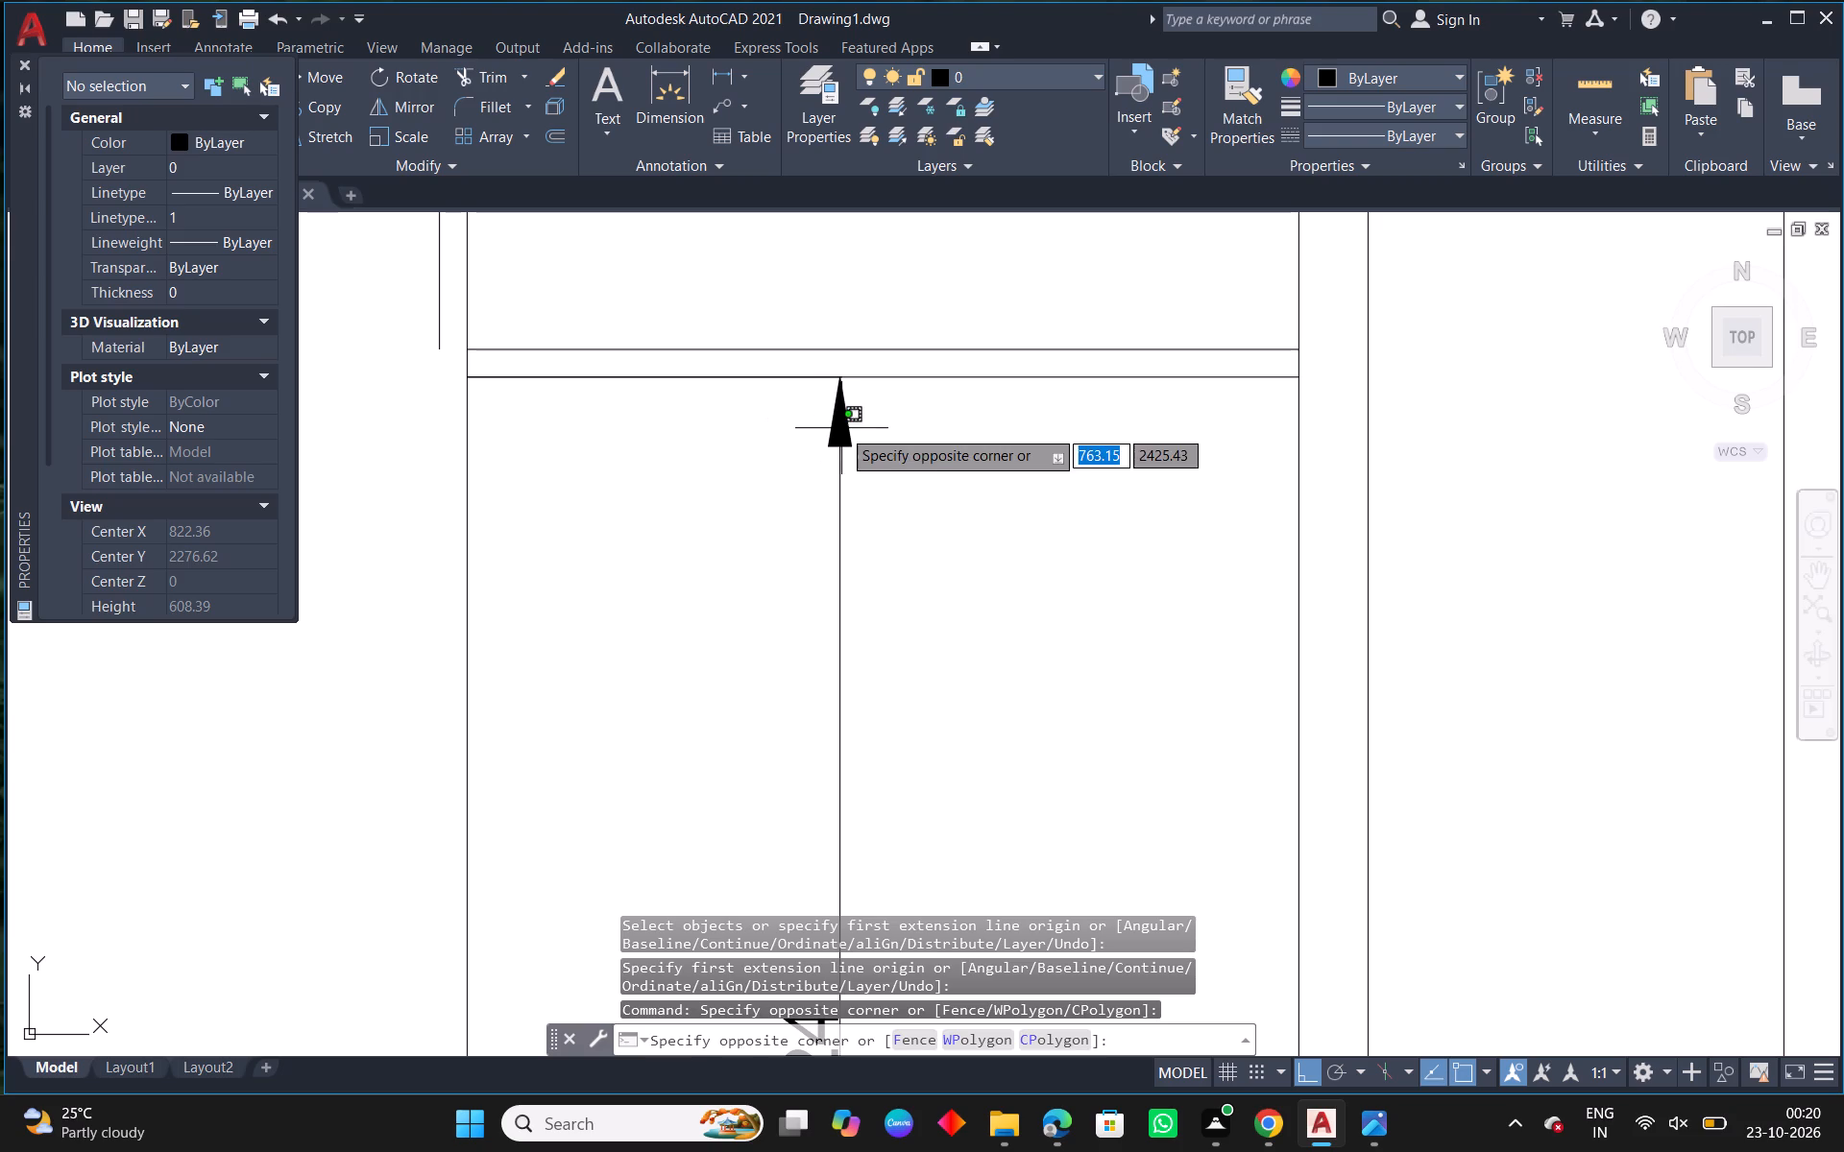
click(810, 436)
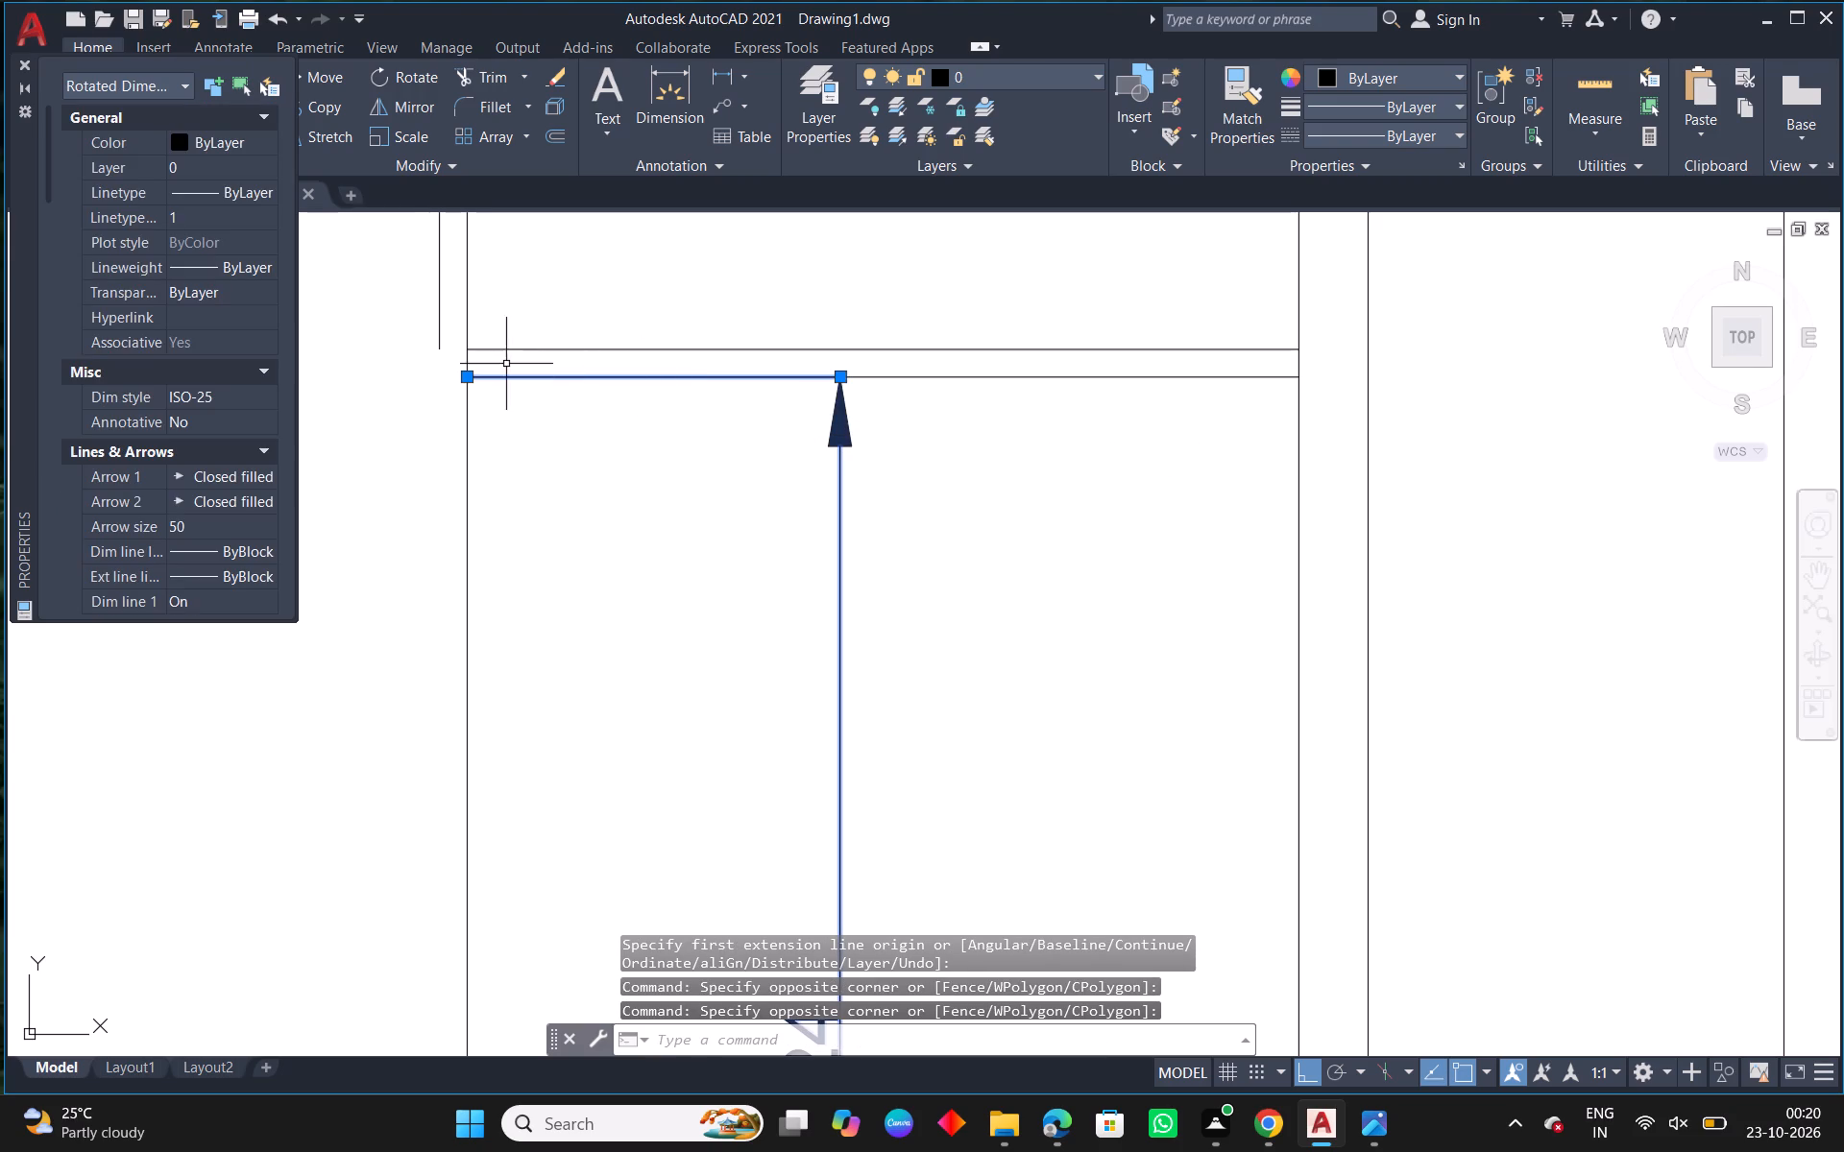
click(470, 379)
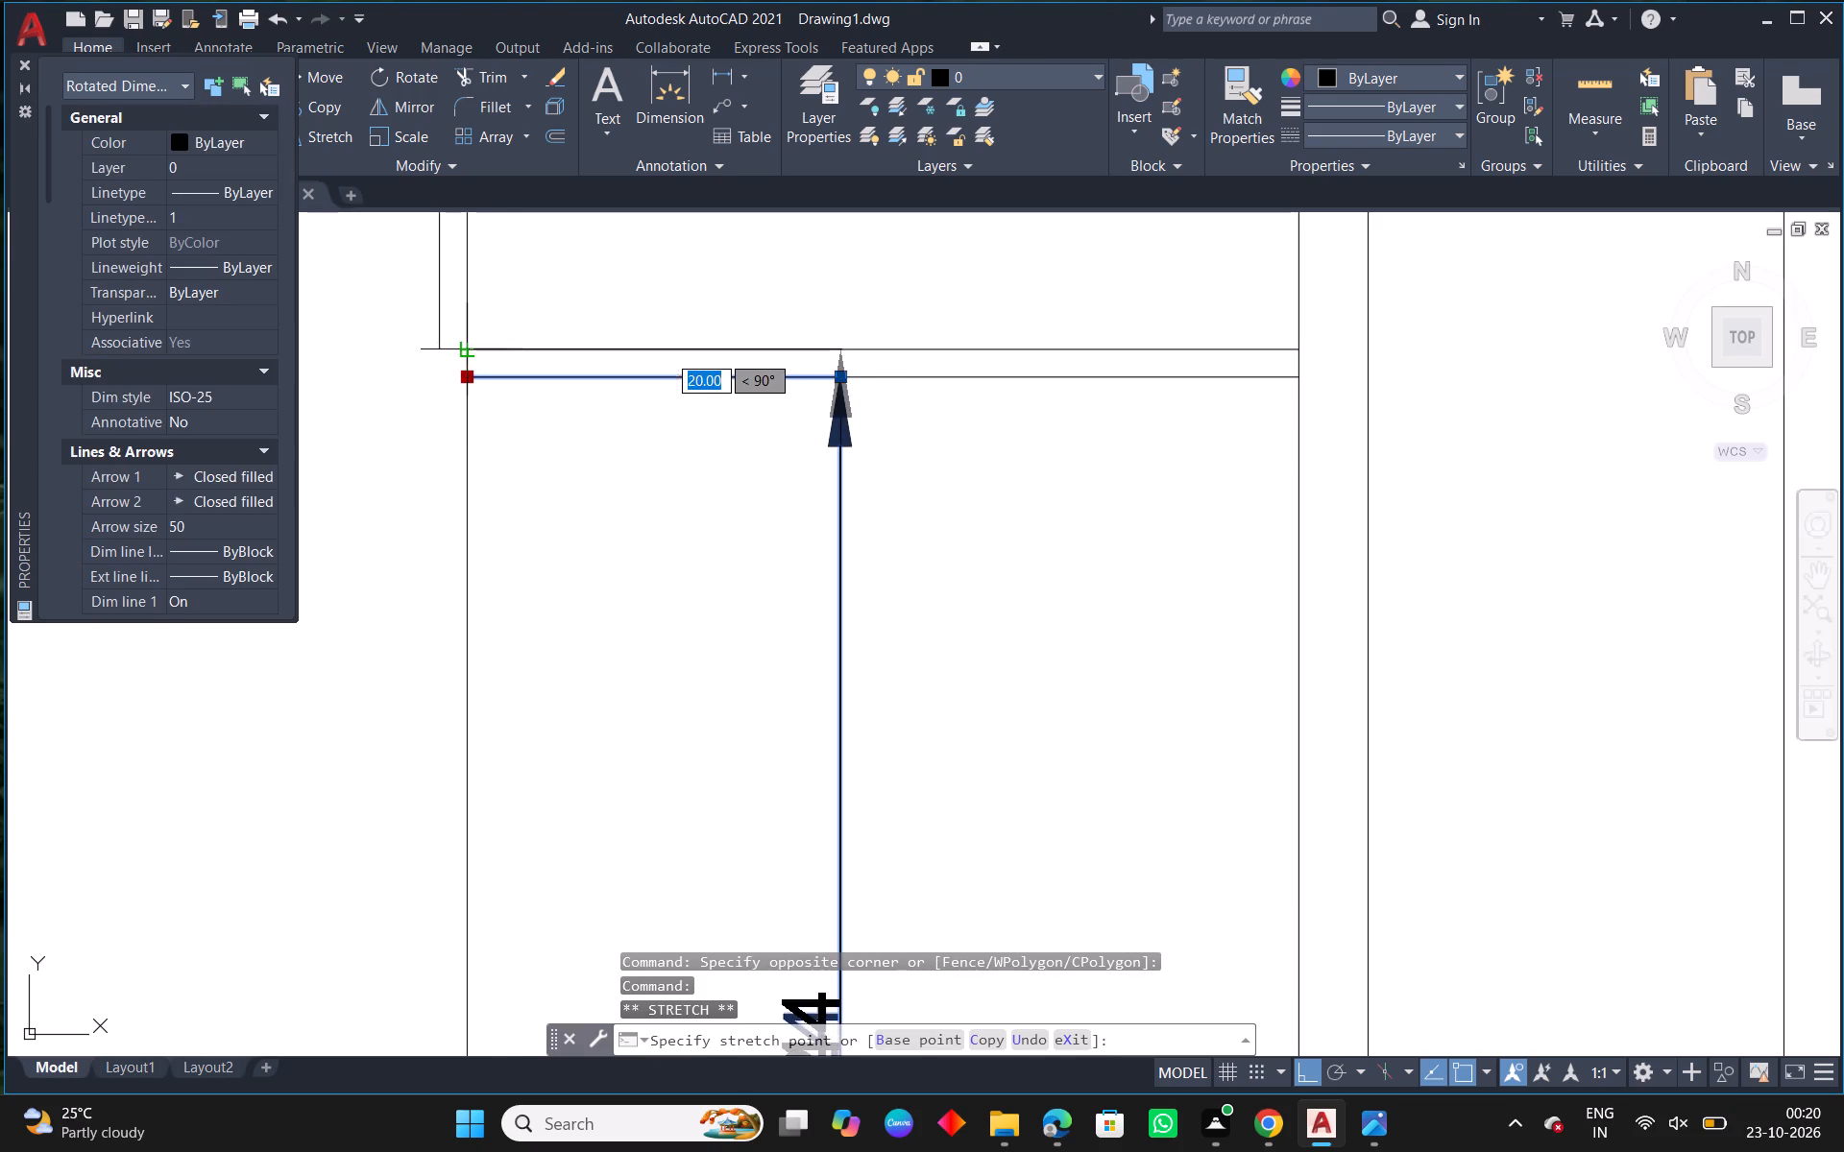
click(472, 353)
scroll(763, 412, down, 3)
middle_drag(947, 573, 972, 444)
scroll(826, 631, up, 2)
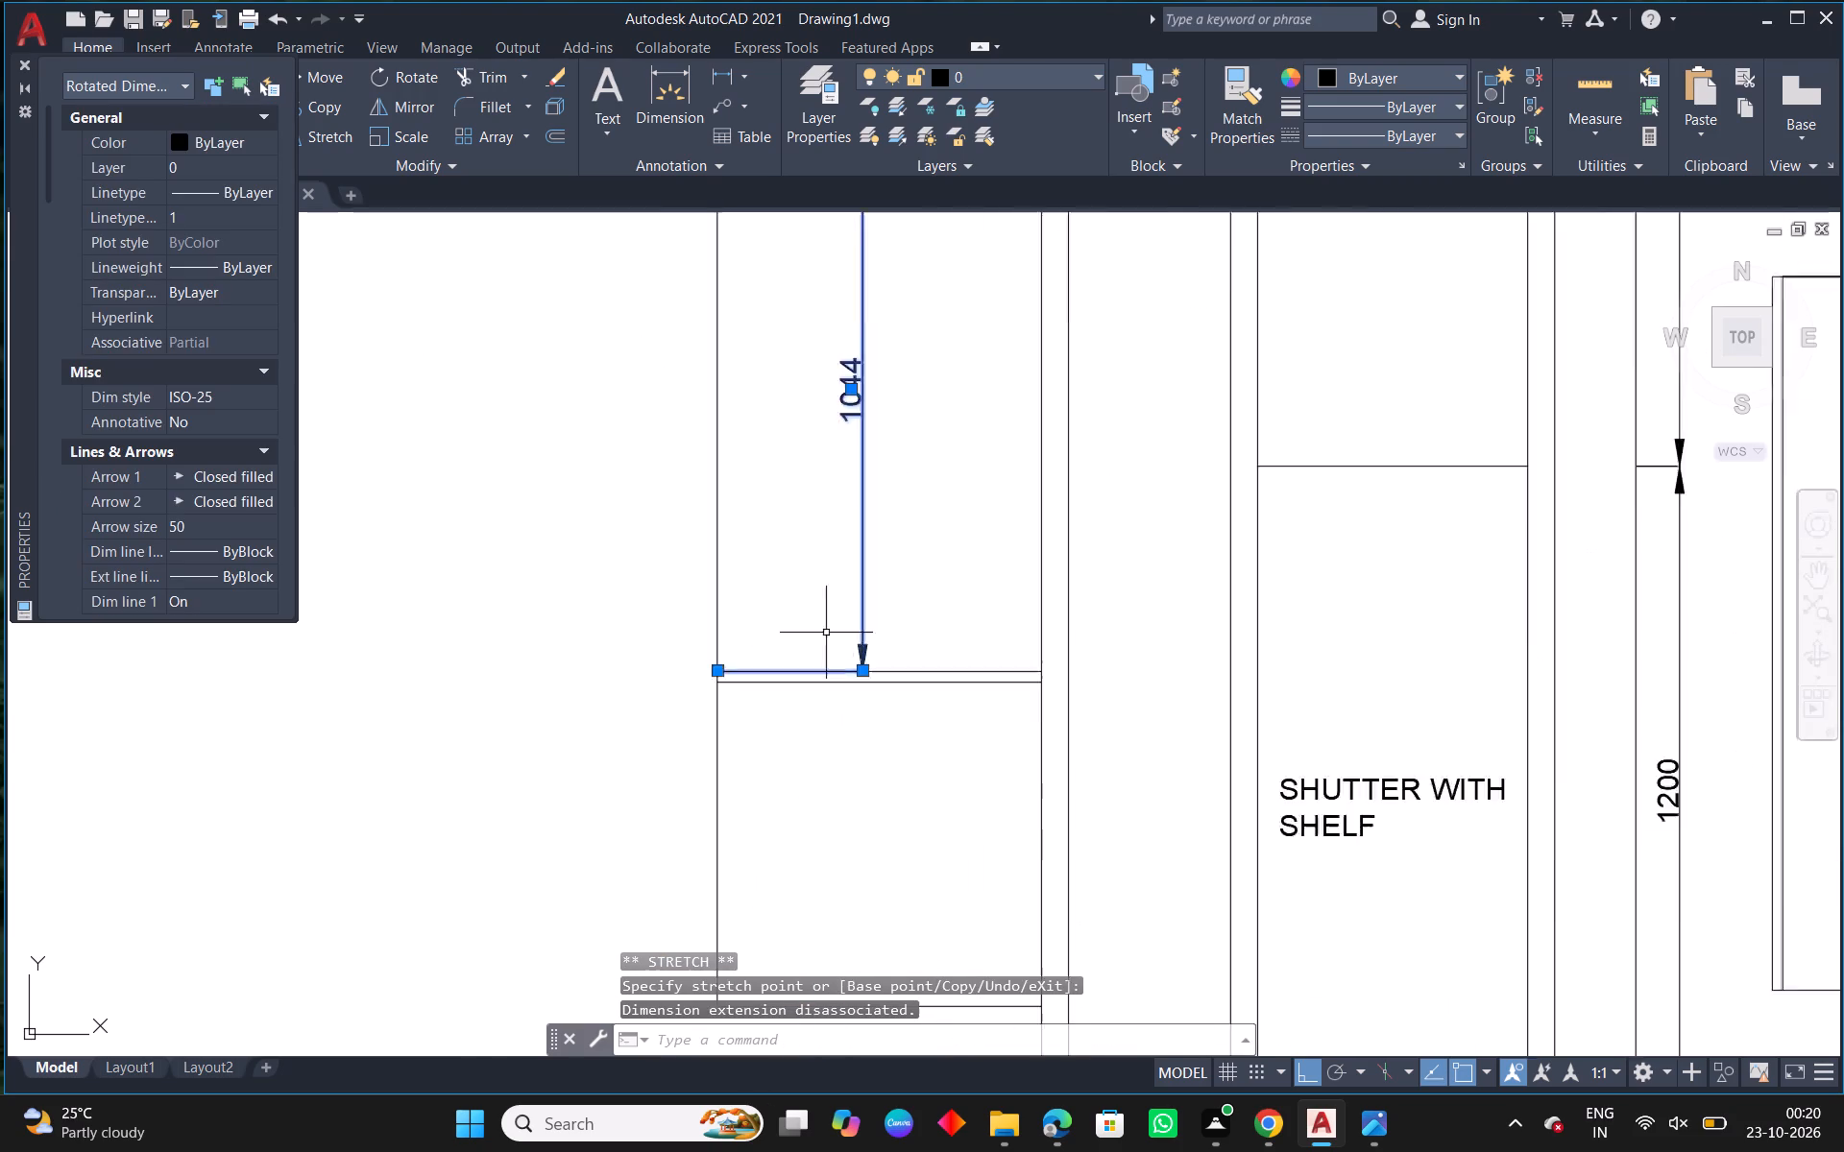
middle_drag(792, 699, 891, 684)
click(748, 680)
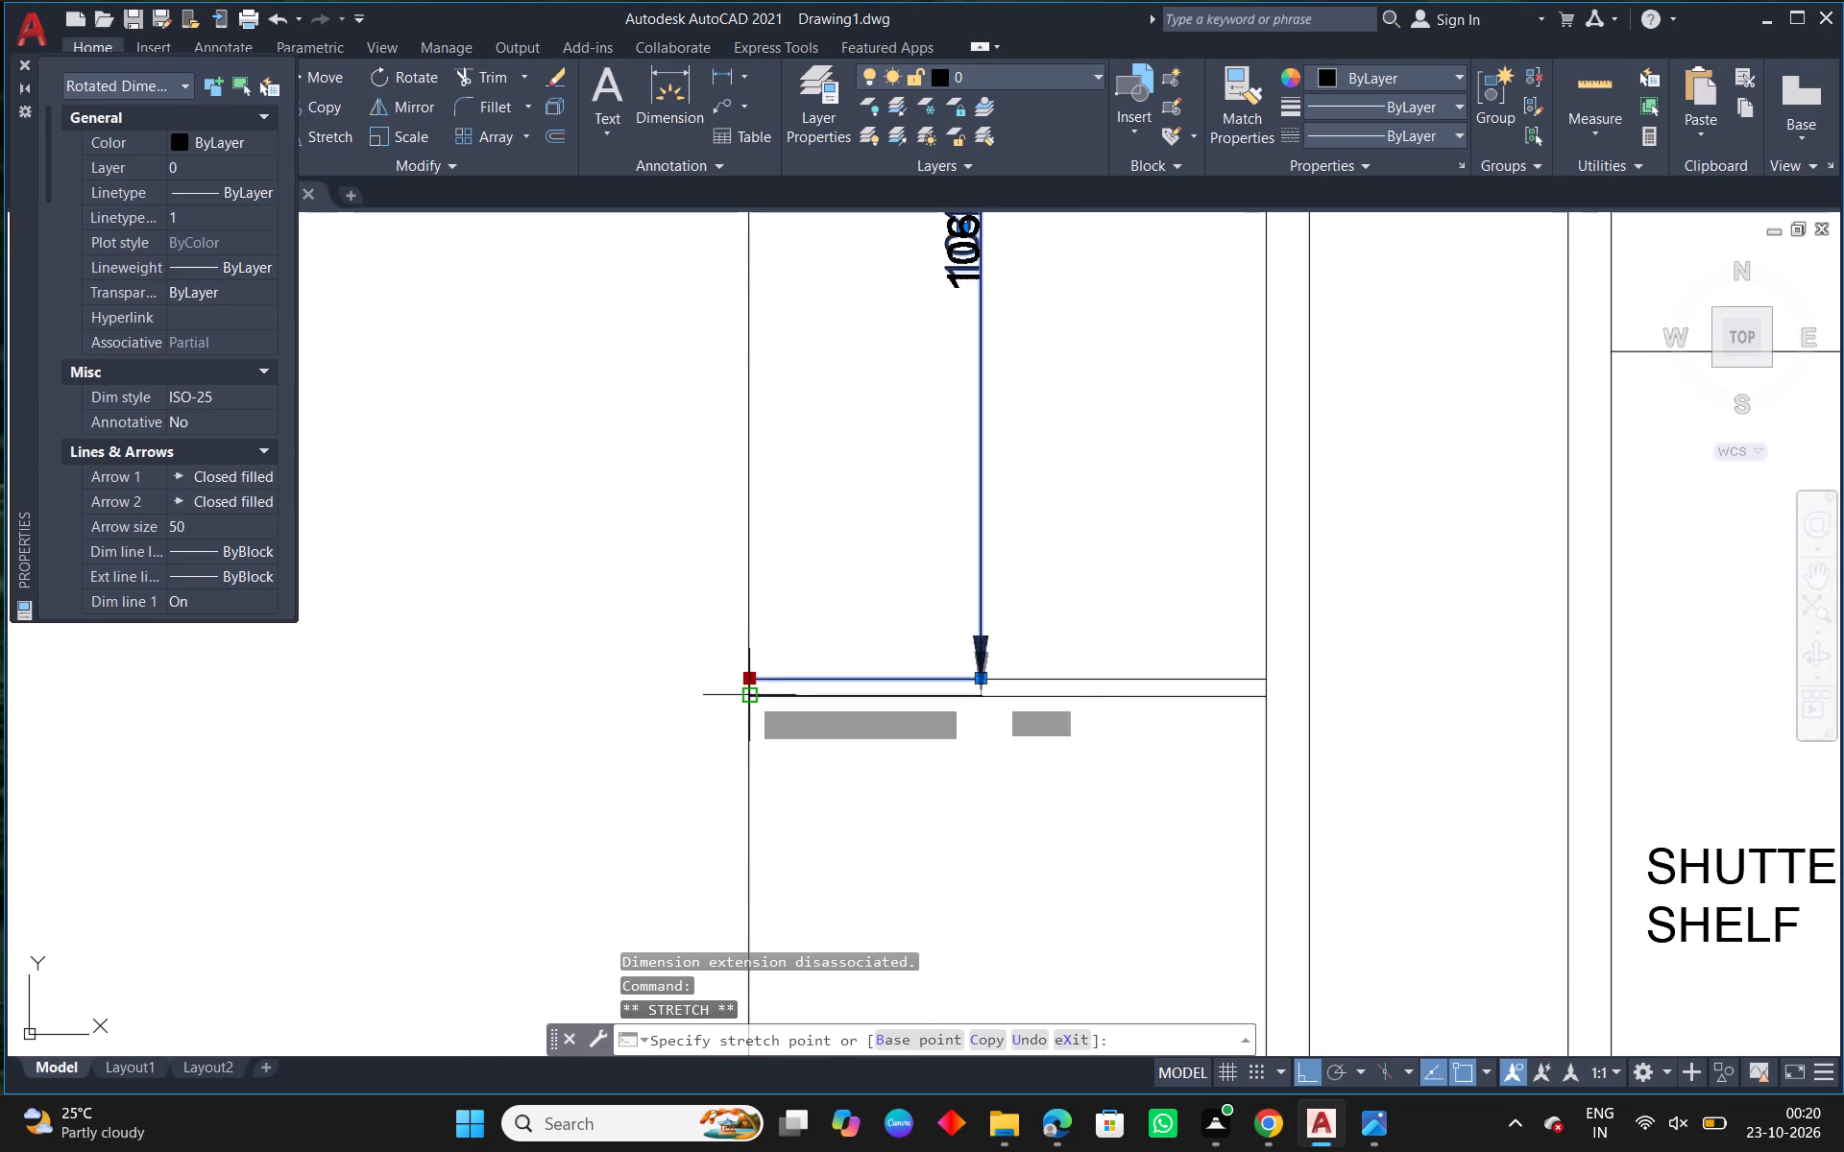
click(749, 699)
Examine the reference outer view's shelf spacings and top-edge alignment against the drawn open compartment.
scroll(816, 702, down, 2)
middle_drag(979, 646, 750, 540)
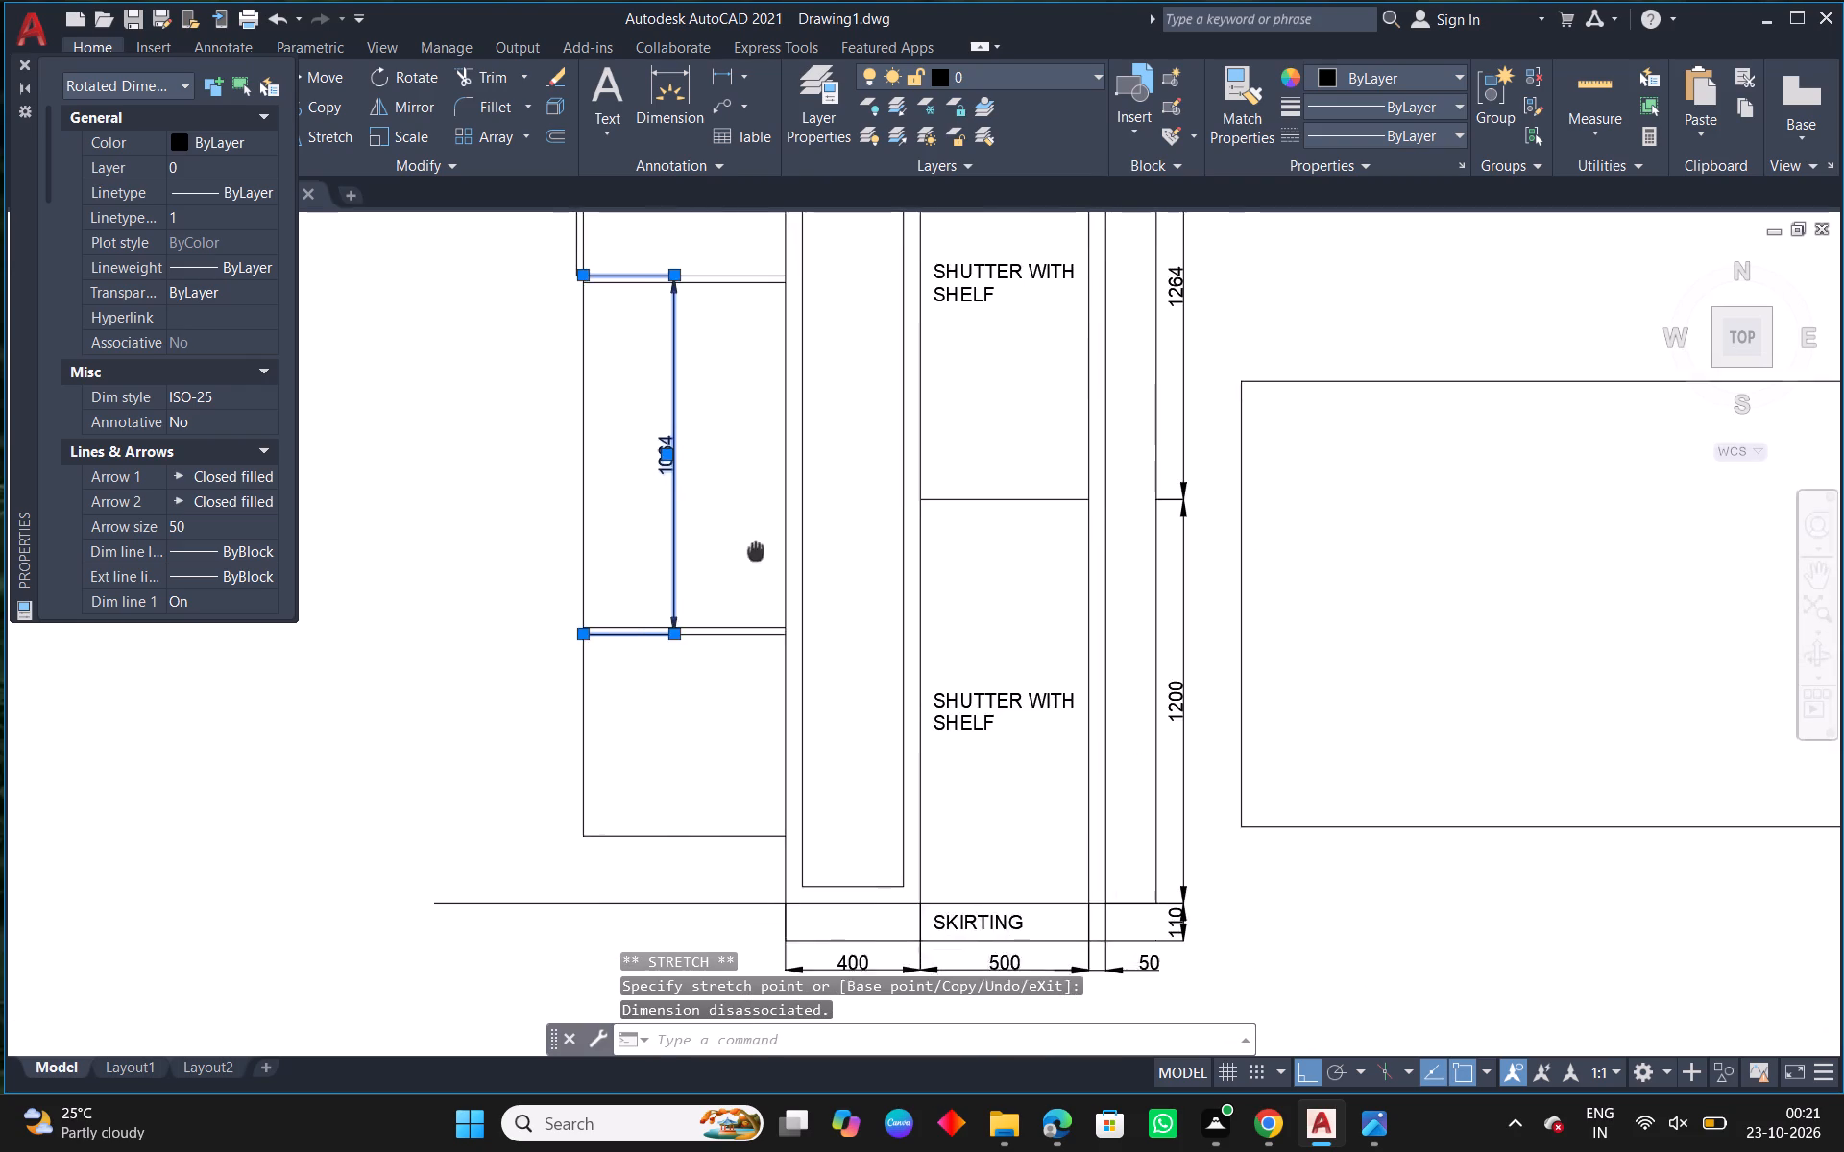
middle_drag(750, 540, 746, 534)
scroll(739, 591, down, 1)
middle_drag(716, 424, 723, 559)
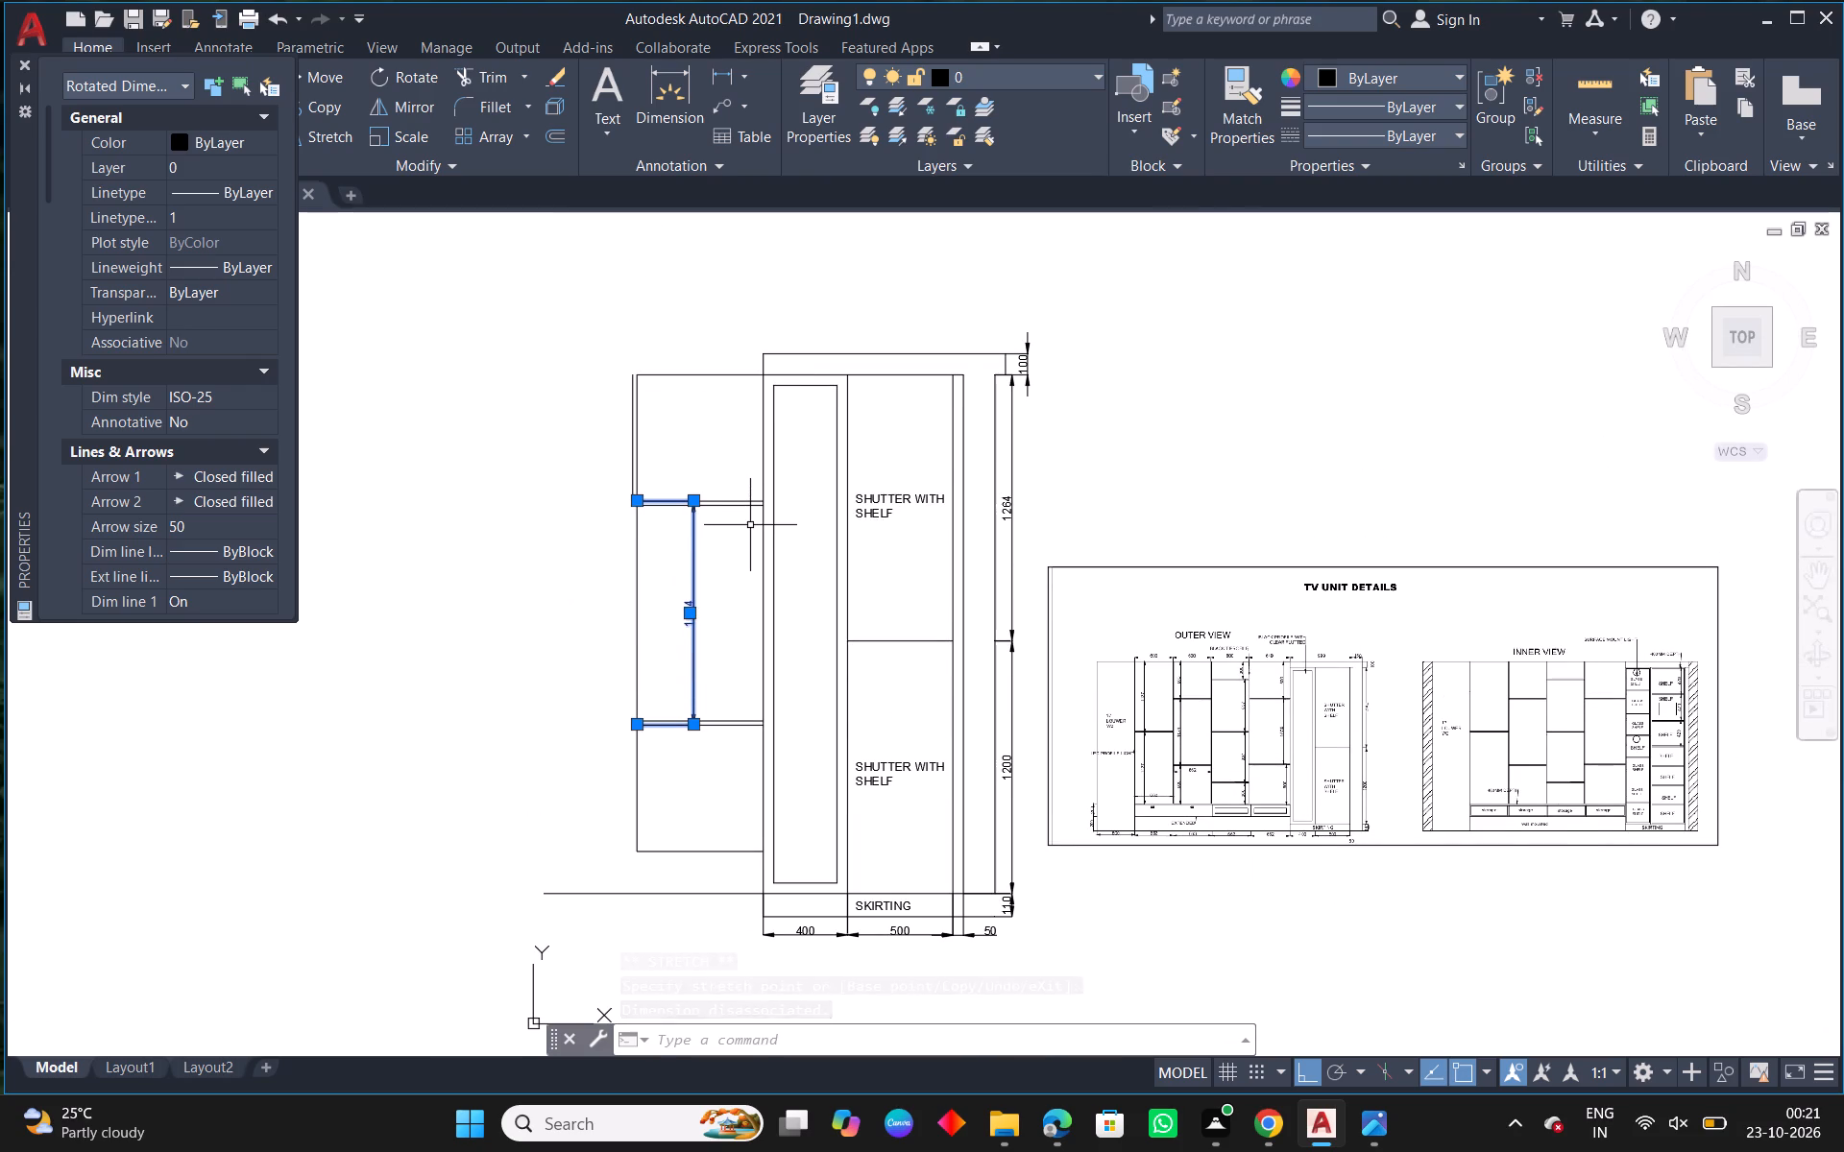
scroll(1416, 714, up, 3)
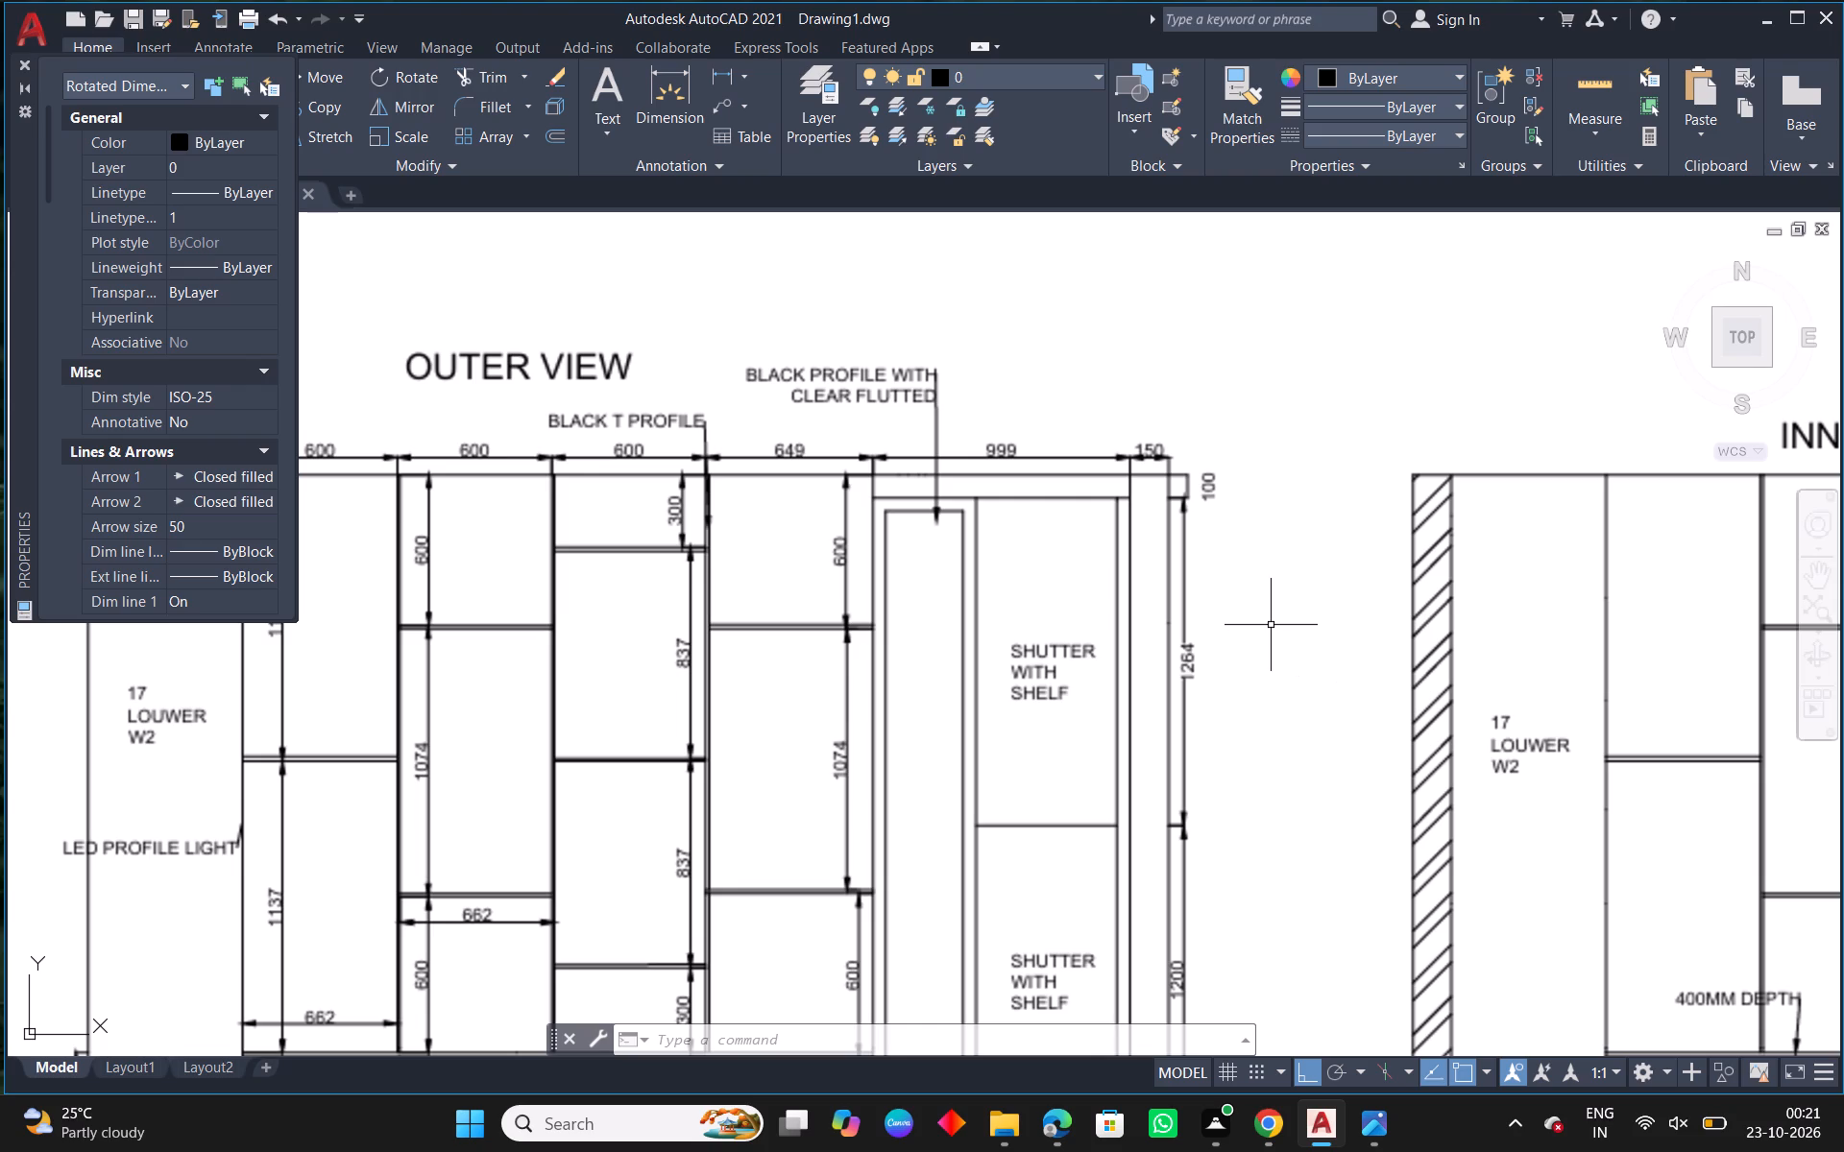
scroll(1099, 656, down, 2)
middle_drag(903, 667, 1293, 826)
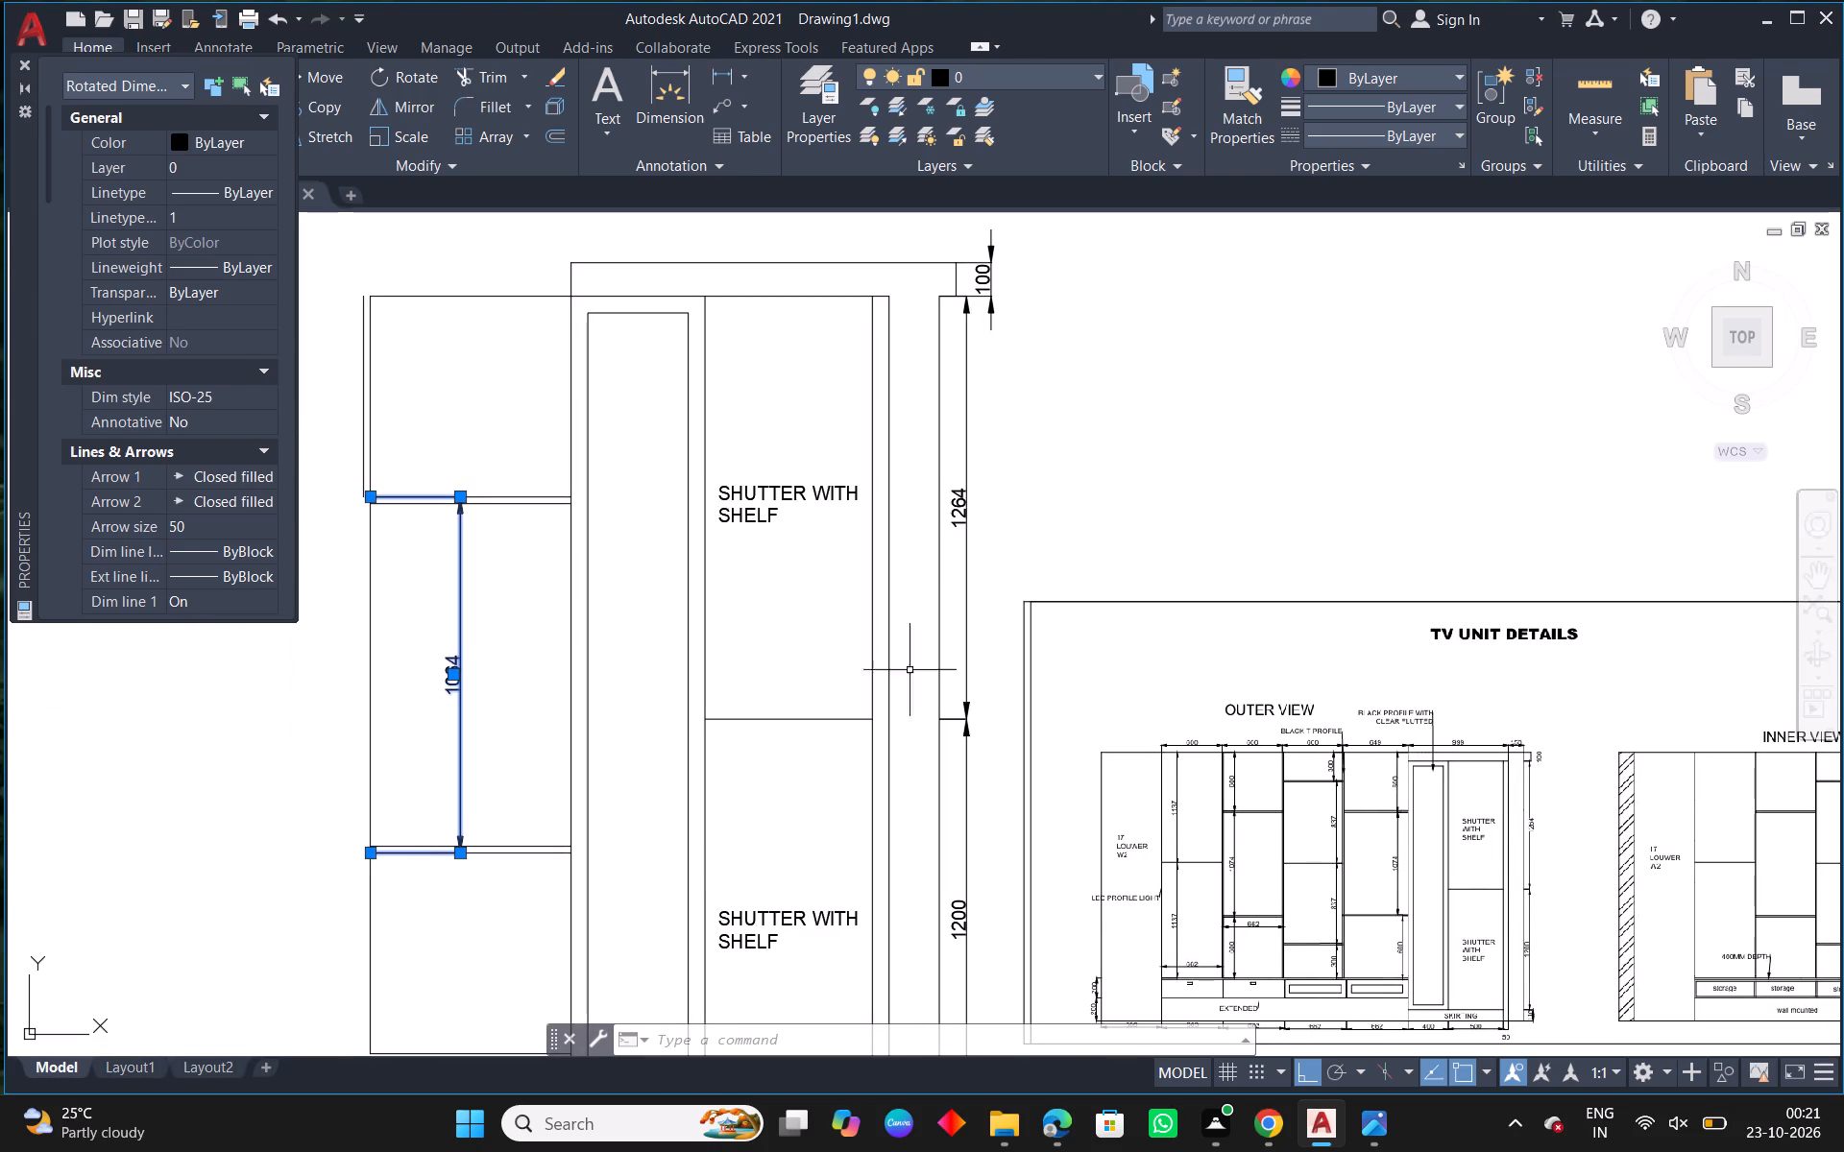
middle_drag(711, 535, 813, 610)
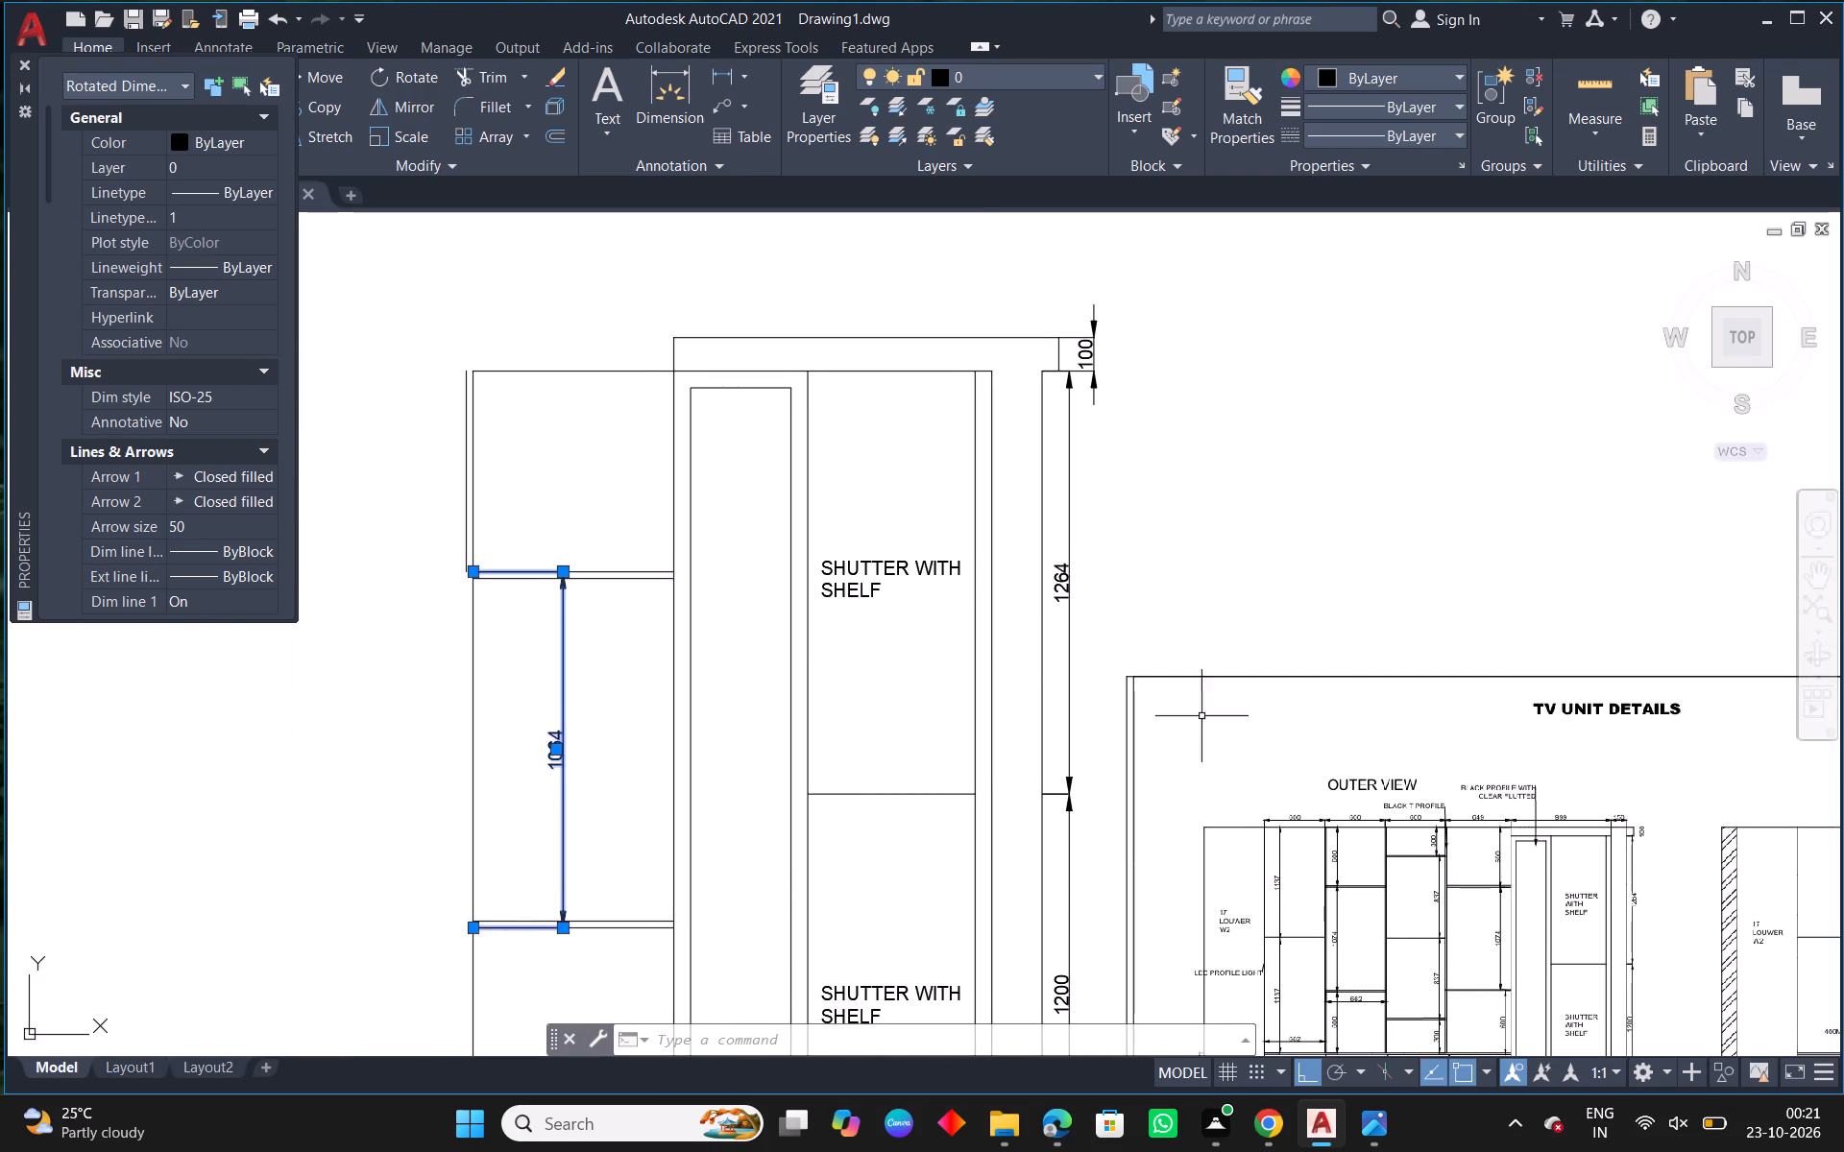
middle_drag(1459, 800, 1037, 627)
scroll(1217, 660, up, 3)
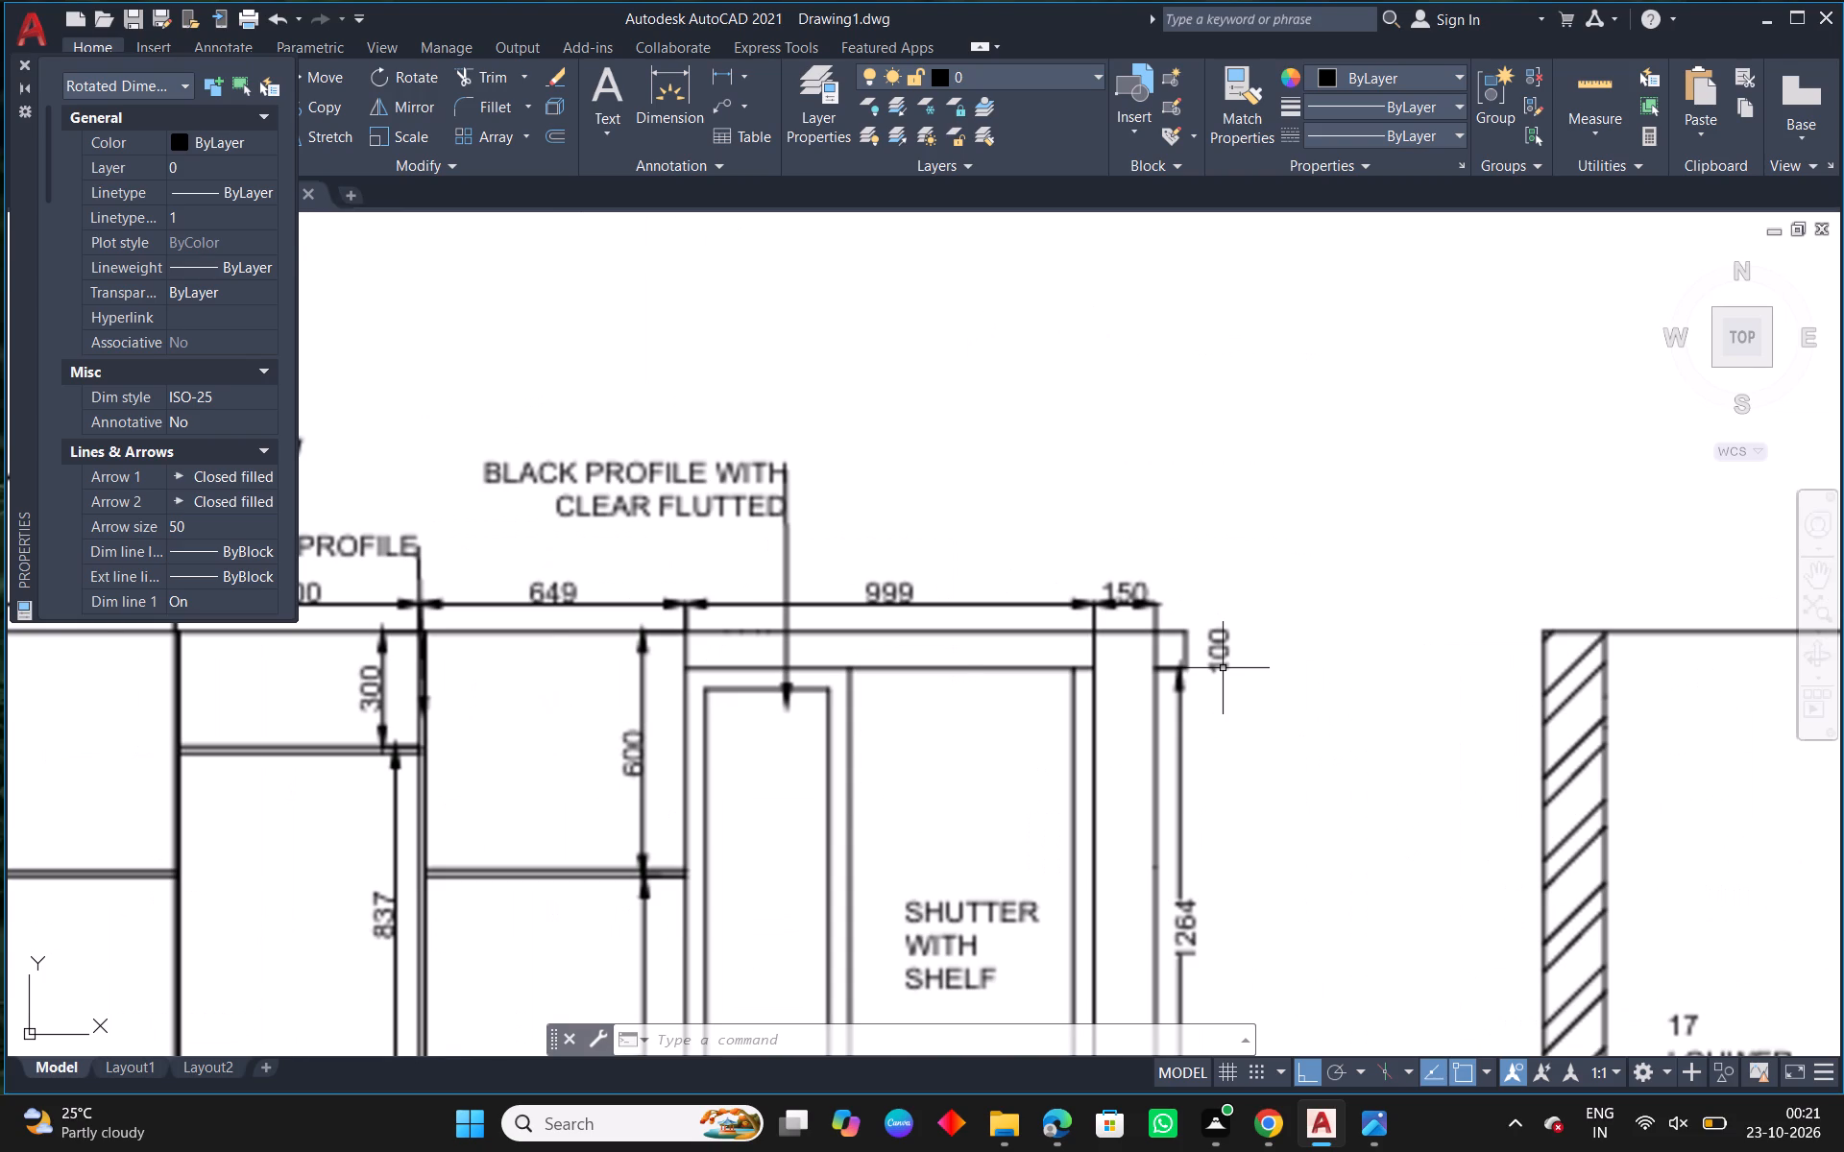
scroll(1223, 668, down, 2)
middle_drag(627, 570, 1210, 683)
middle_drag(624, 417, 1058, 770)
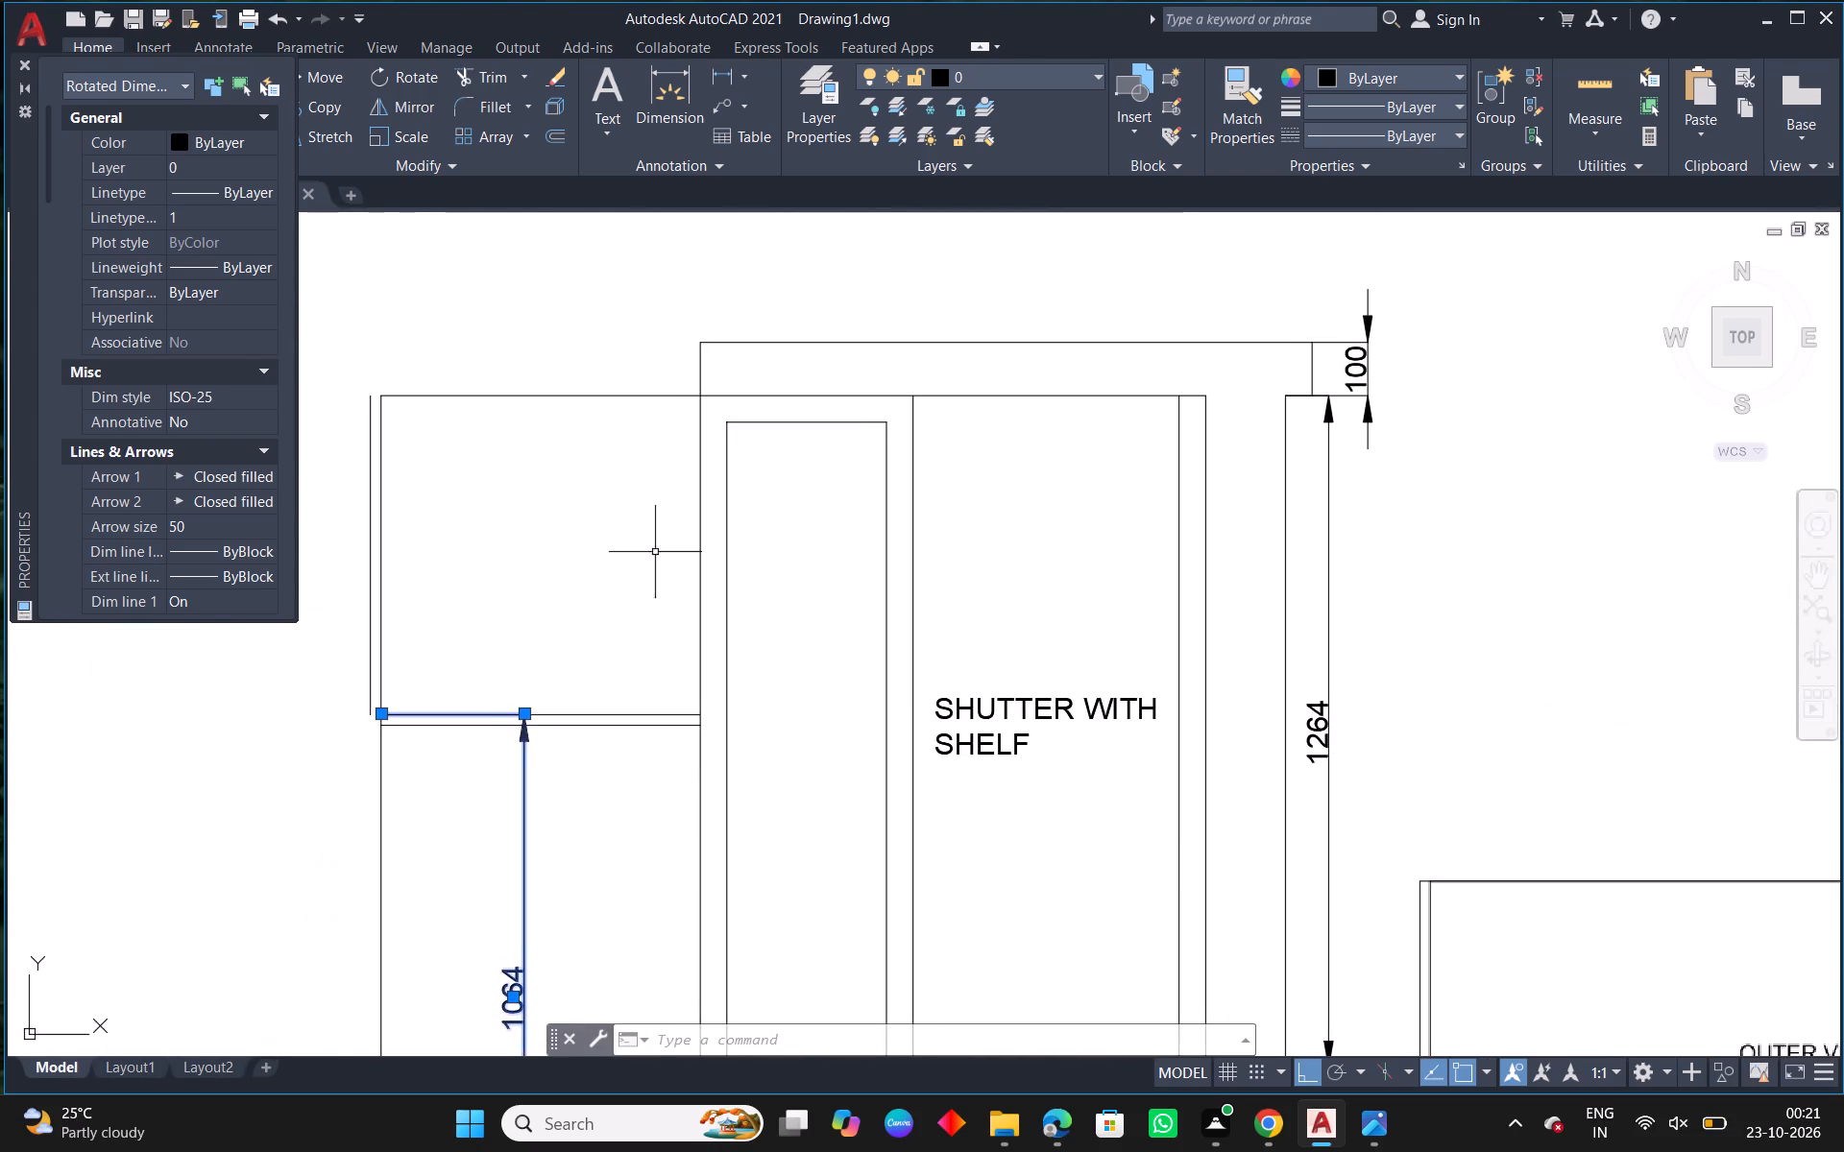
Erase the open compartment's top line together with the shelf-spacing dimension.
middle_drag(636, 519, 728, 565)
click(702, 438)
click(652, 467)
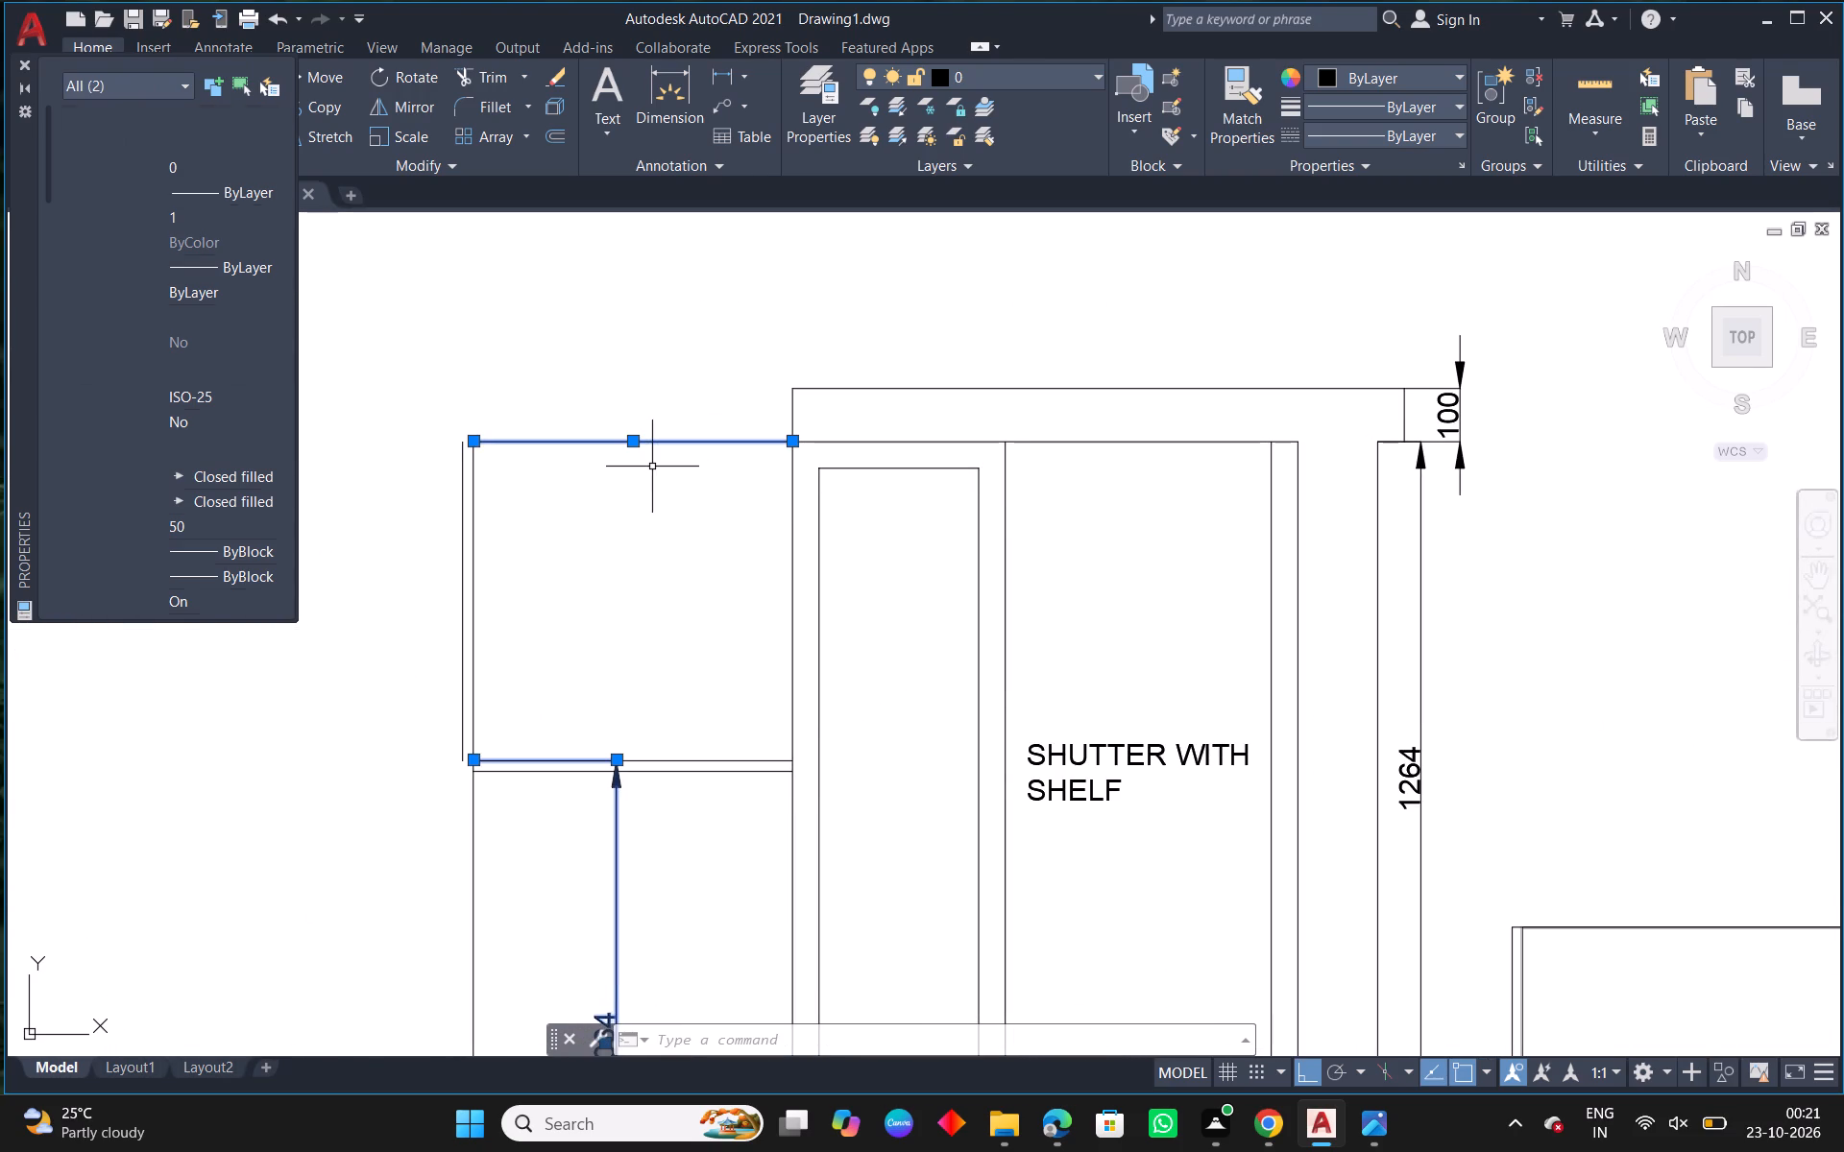
key(BackSpace)
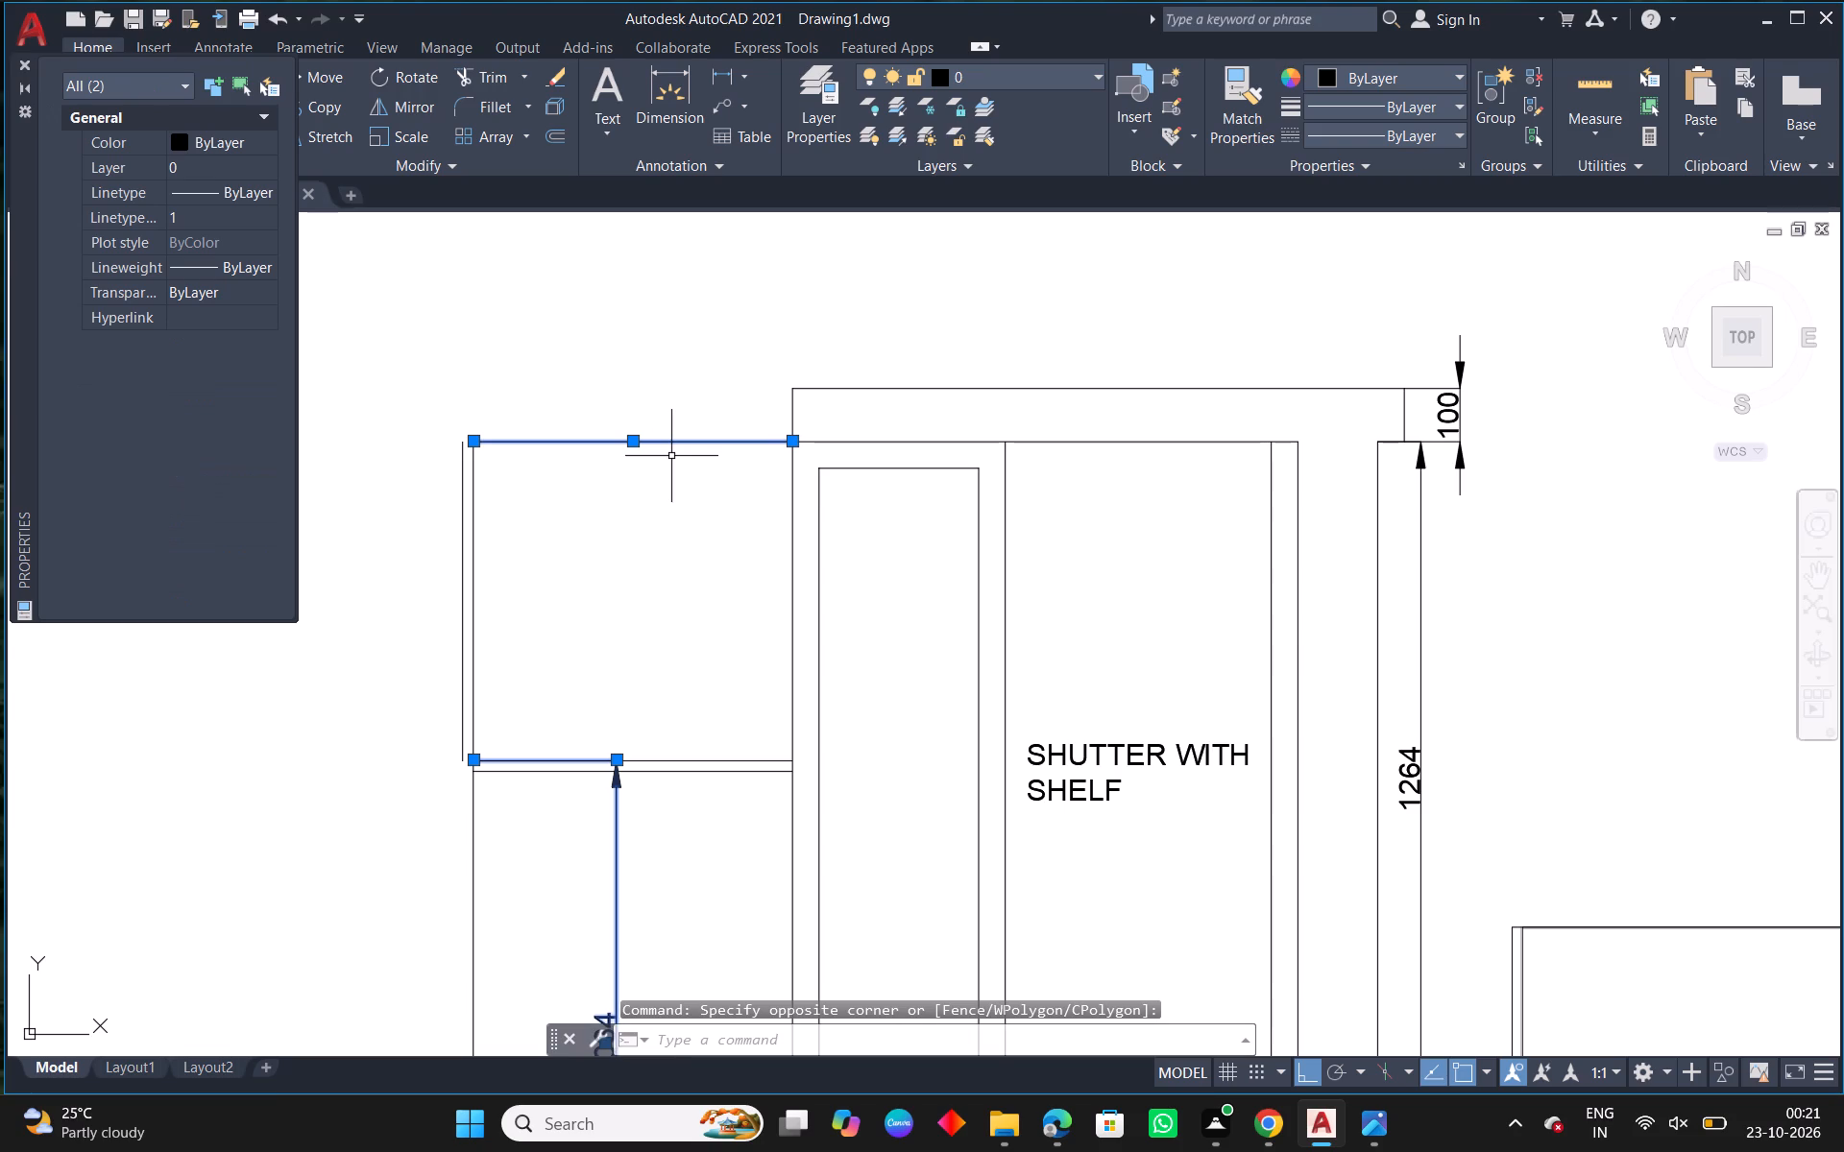
key(Delete)
Fillet the cabinet's uppermost horizontal line to the compartment's outer vertical line as a sharp corner.
scroll(711, 456, down, 1)
middle_drag(719, 465, 778, 474)
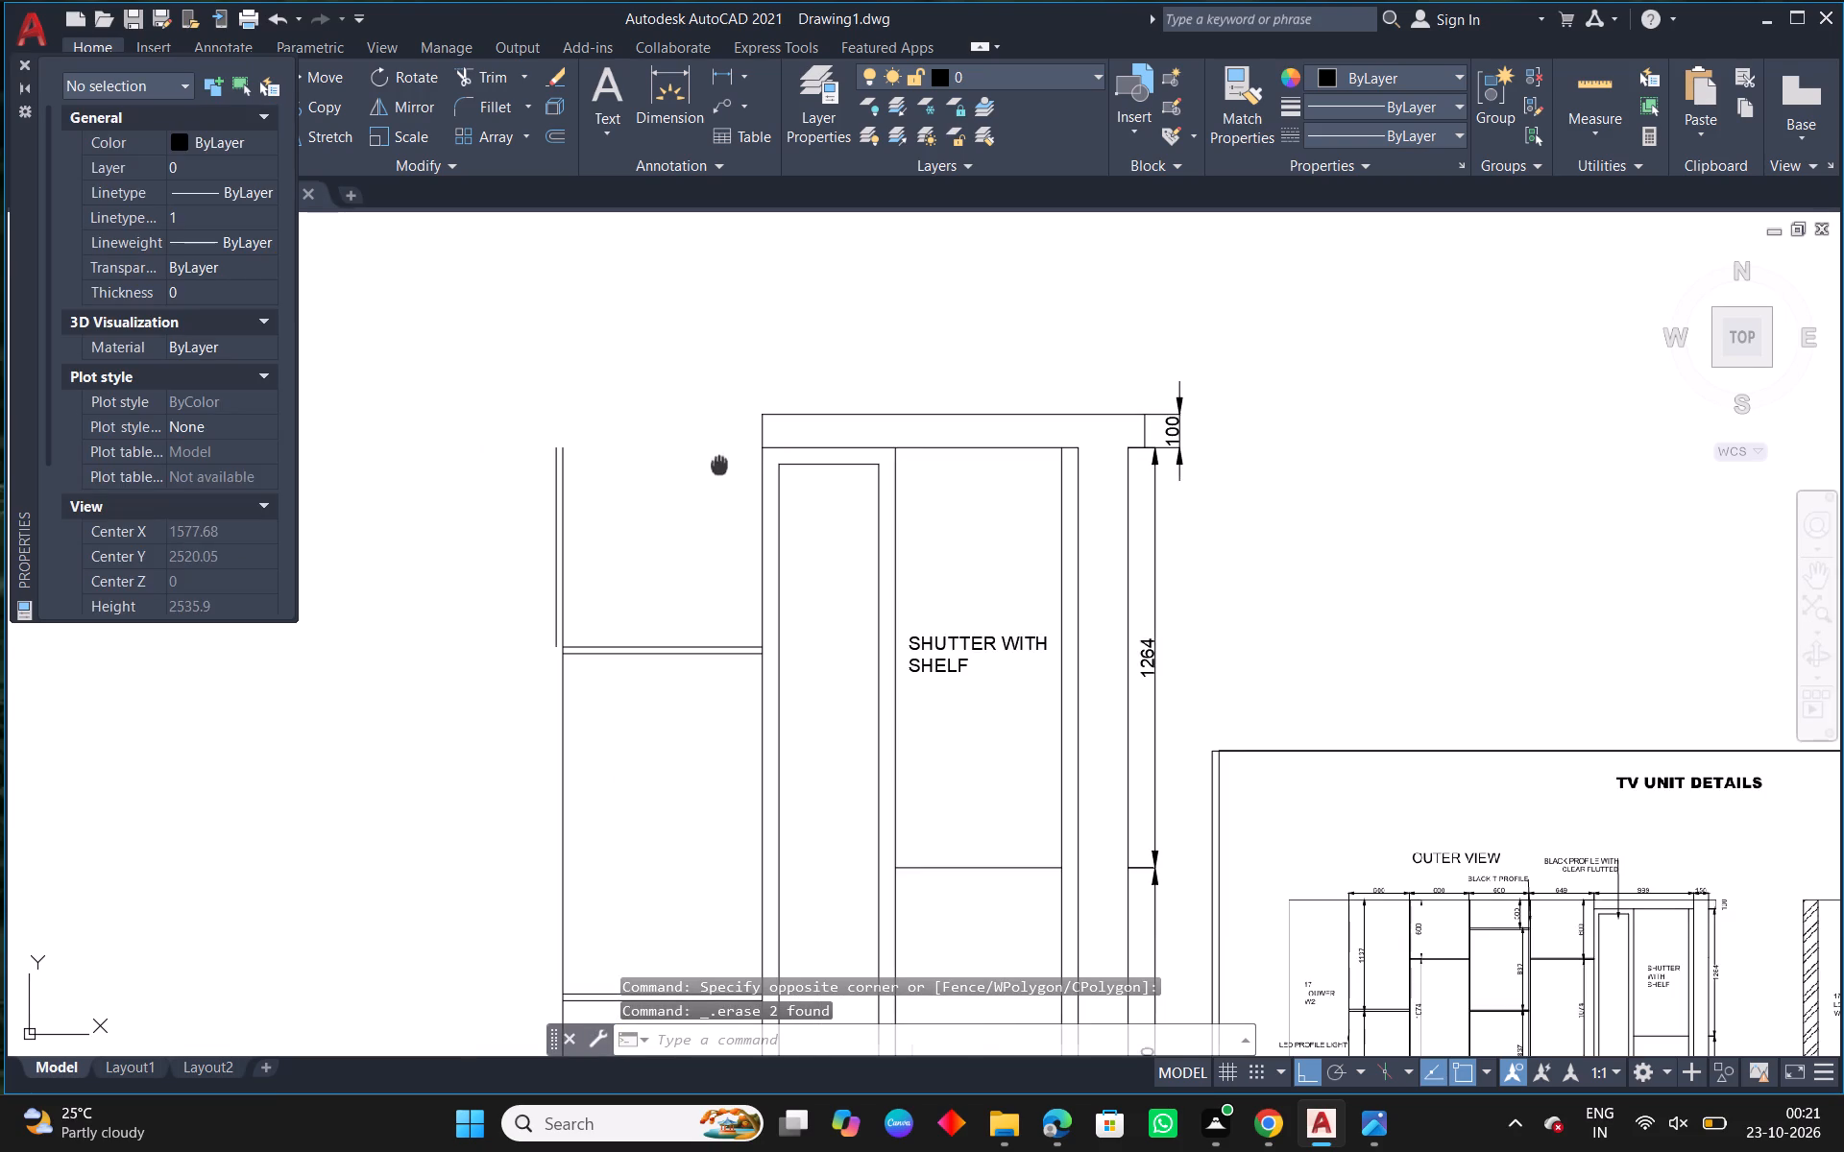
middle_drag(778, 474, 780, 474)
key(f)
key(space)
click(859, 424)
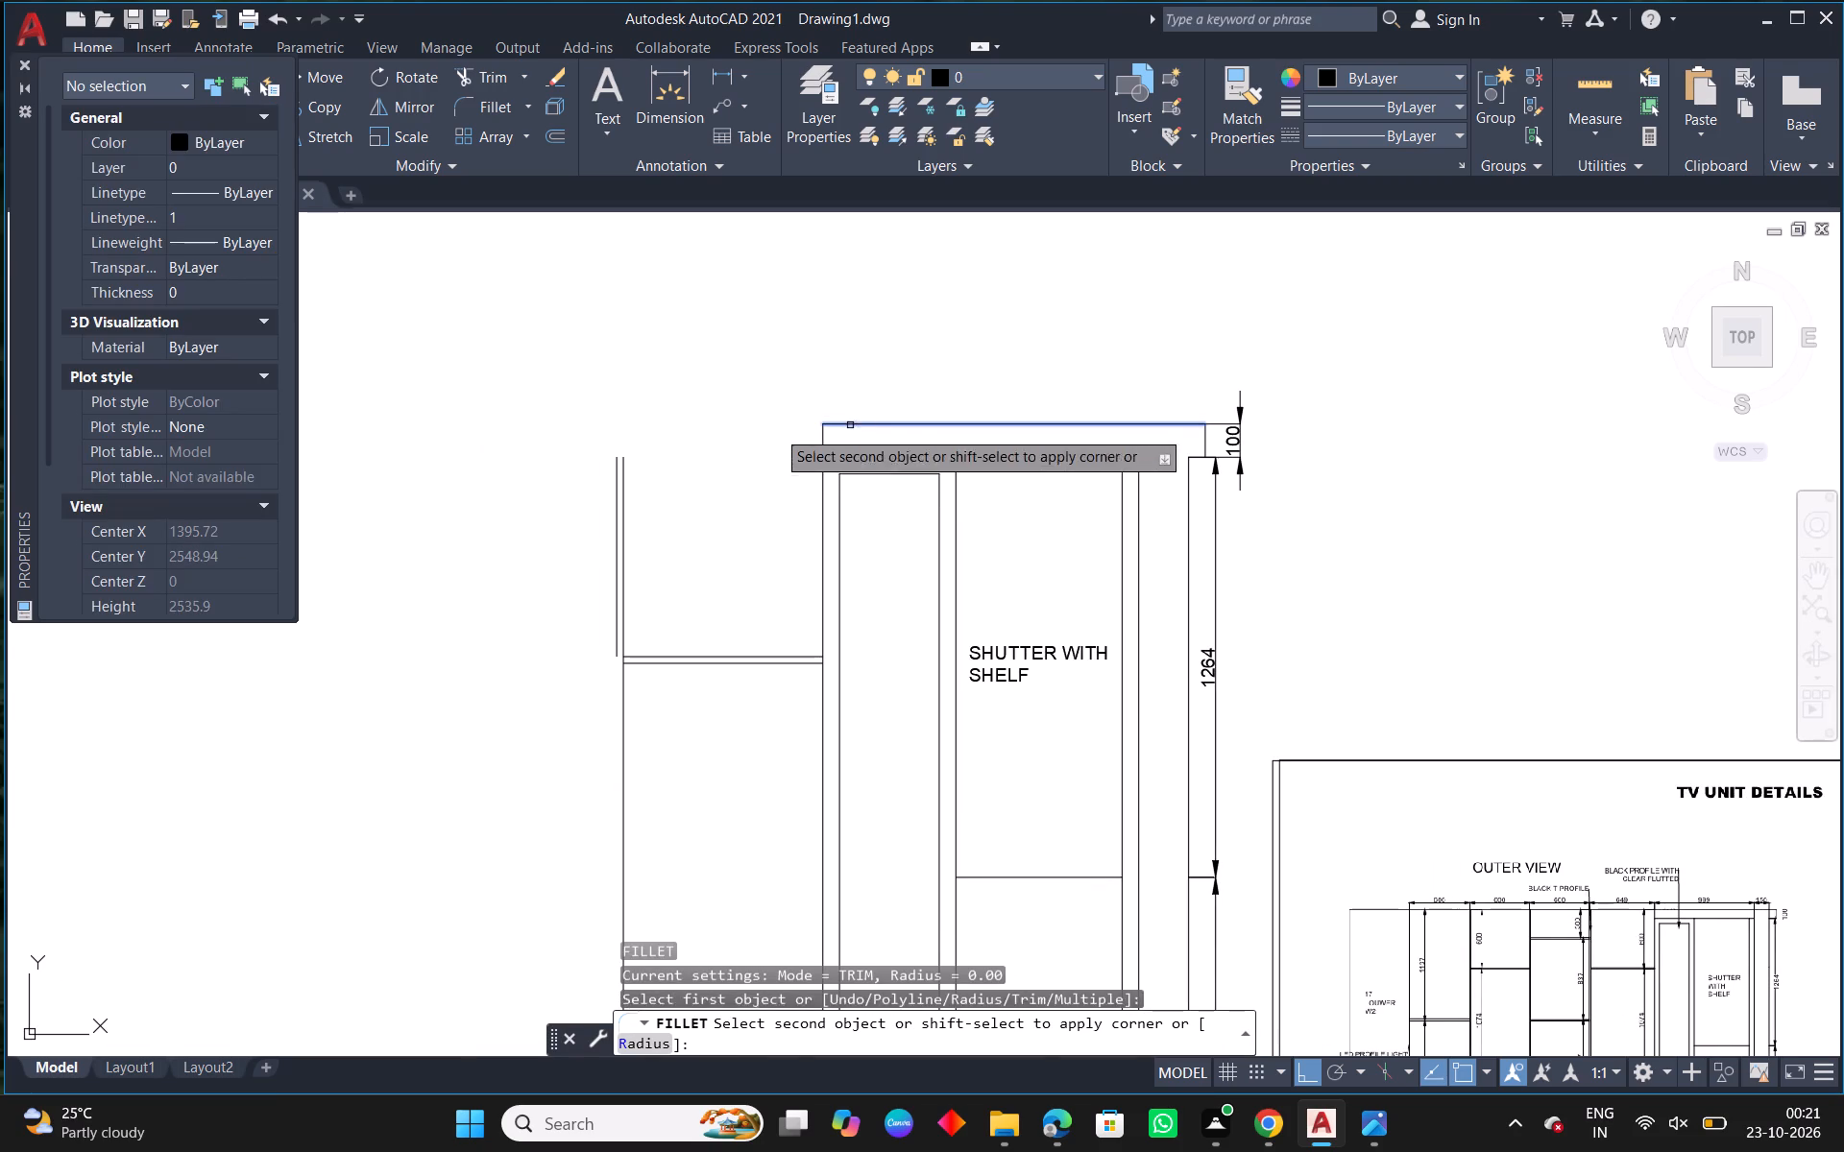
click(623, 464)
key(Escape)
Erase the two upper shelf lines in the open compartment.
drag(711, 545, 706, 576)
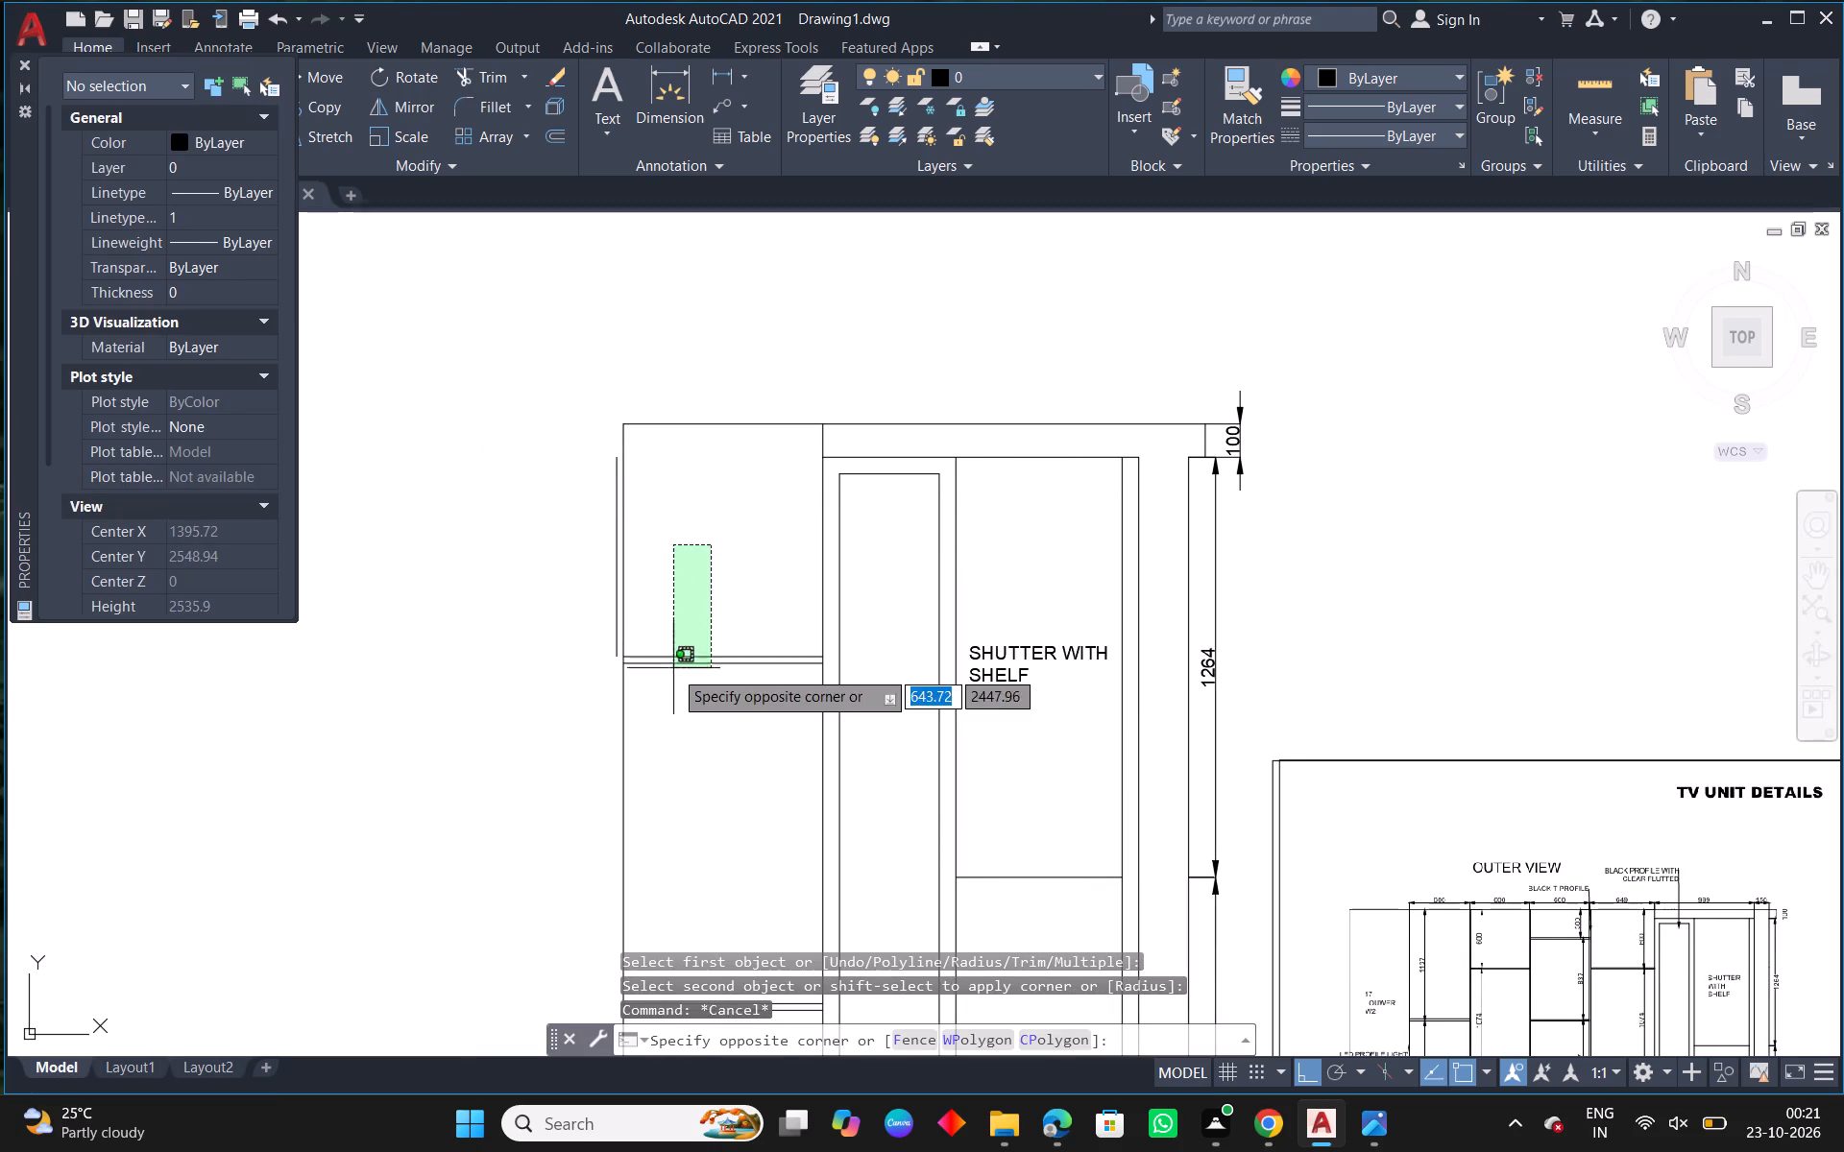
click(673, 669)
key(Delete)
key(Escape)
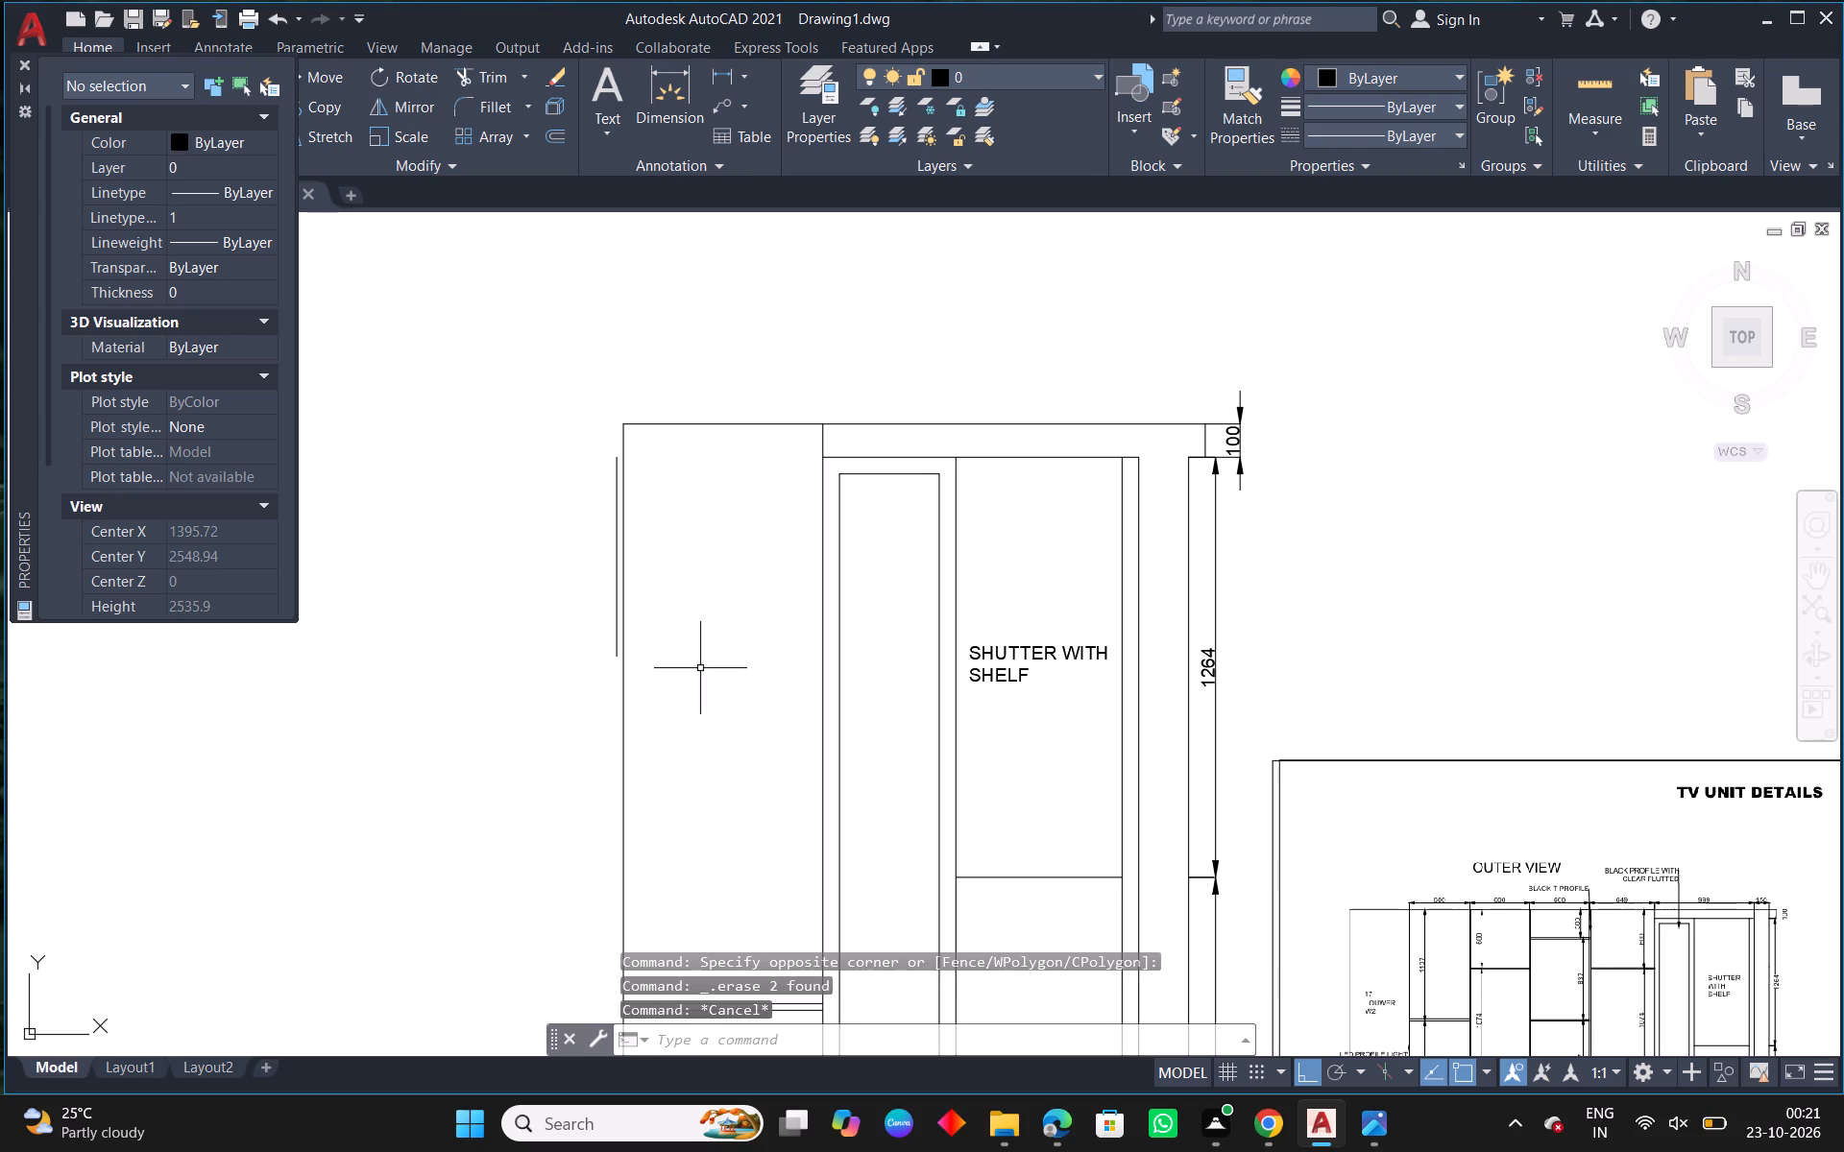
Offset the extended top line 600 downward for the compartment's upper shelf.
text(O 600)
key(space)
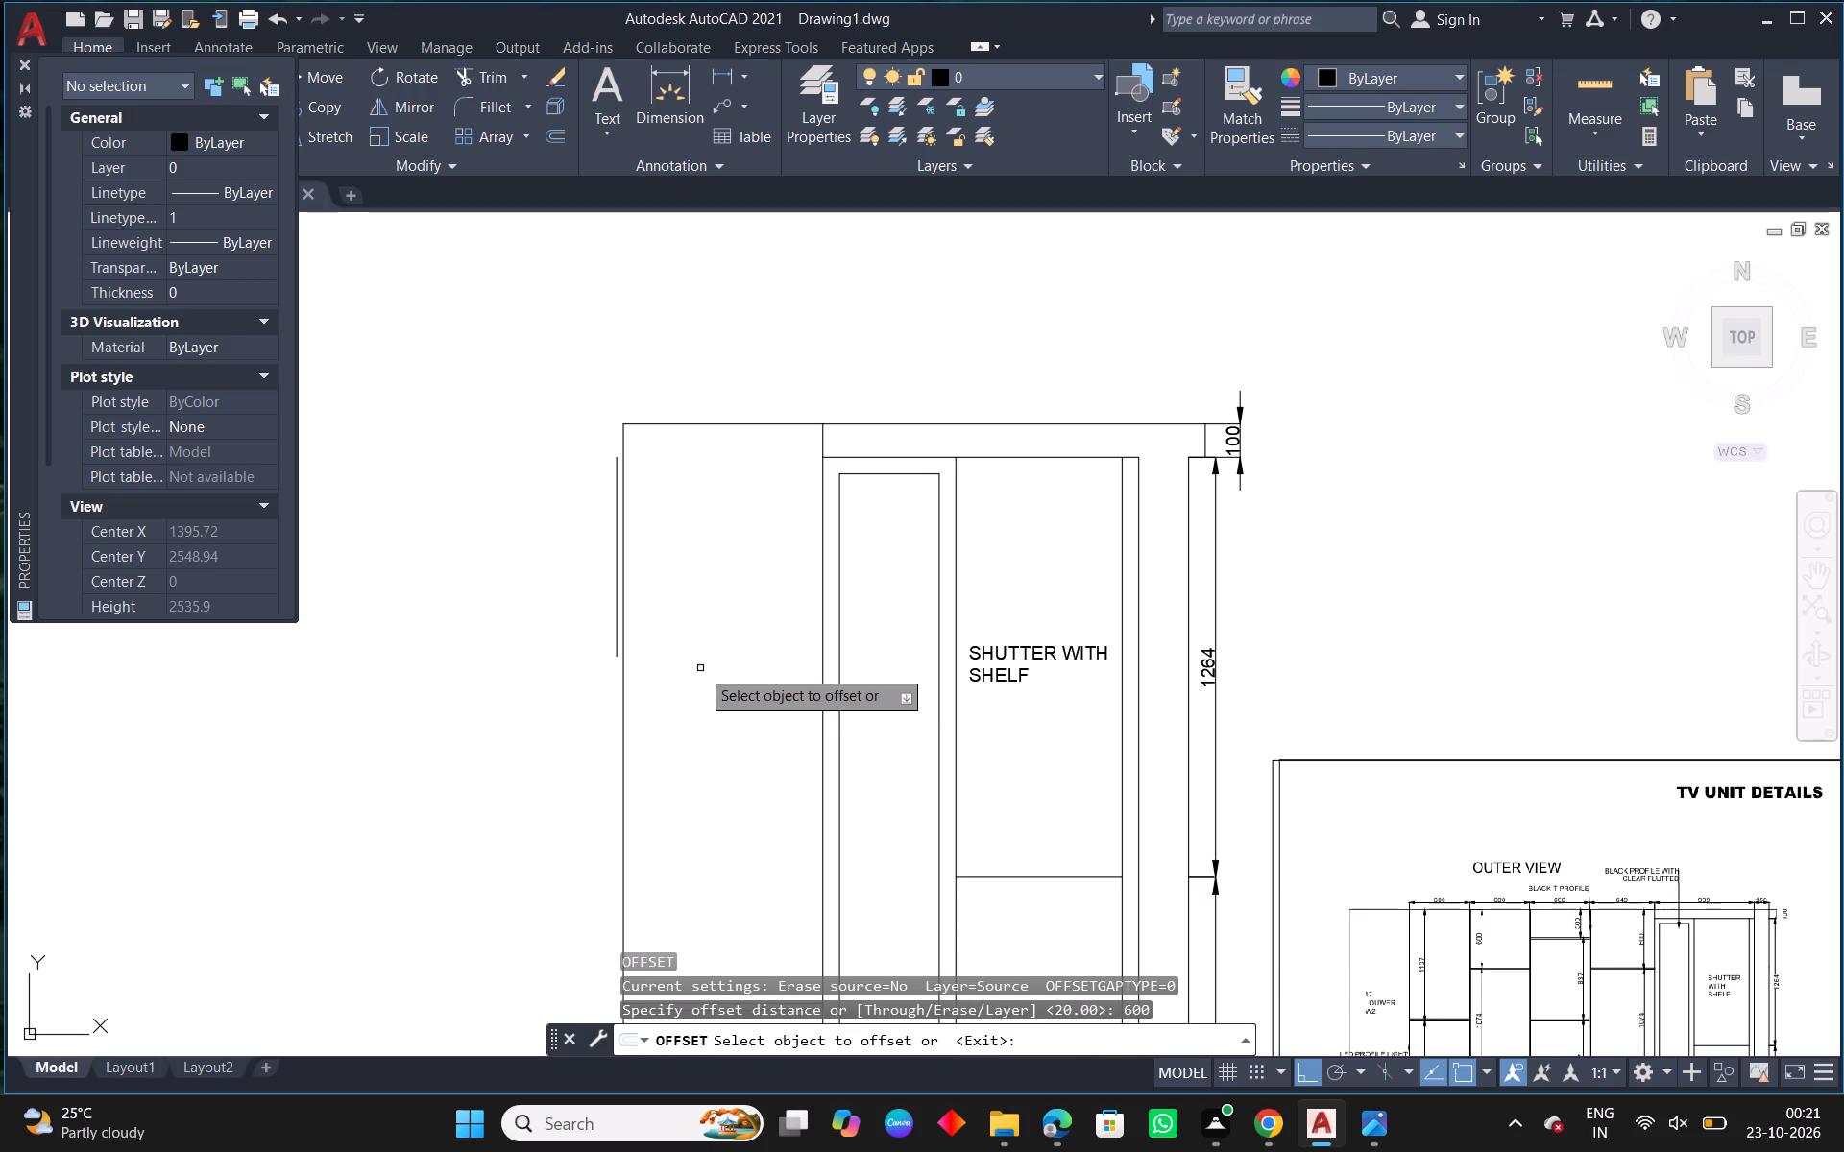
click(782, 423)
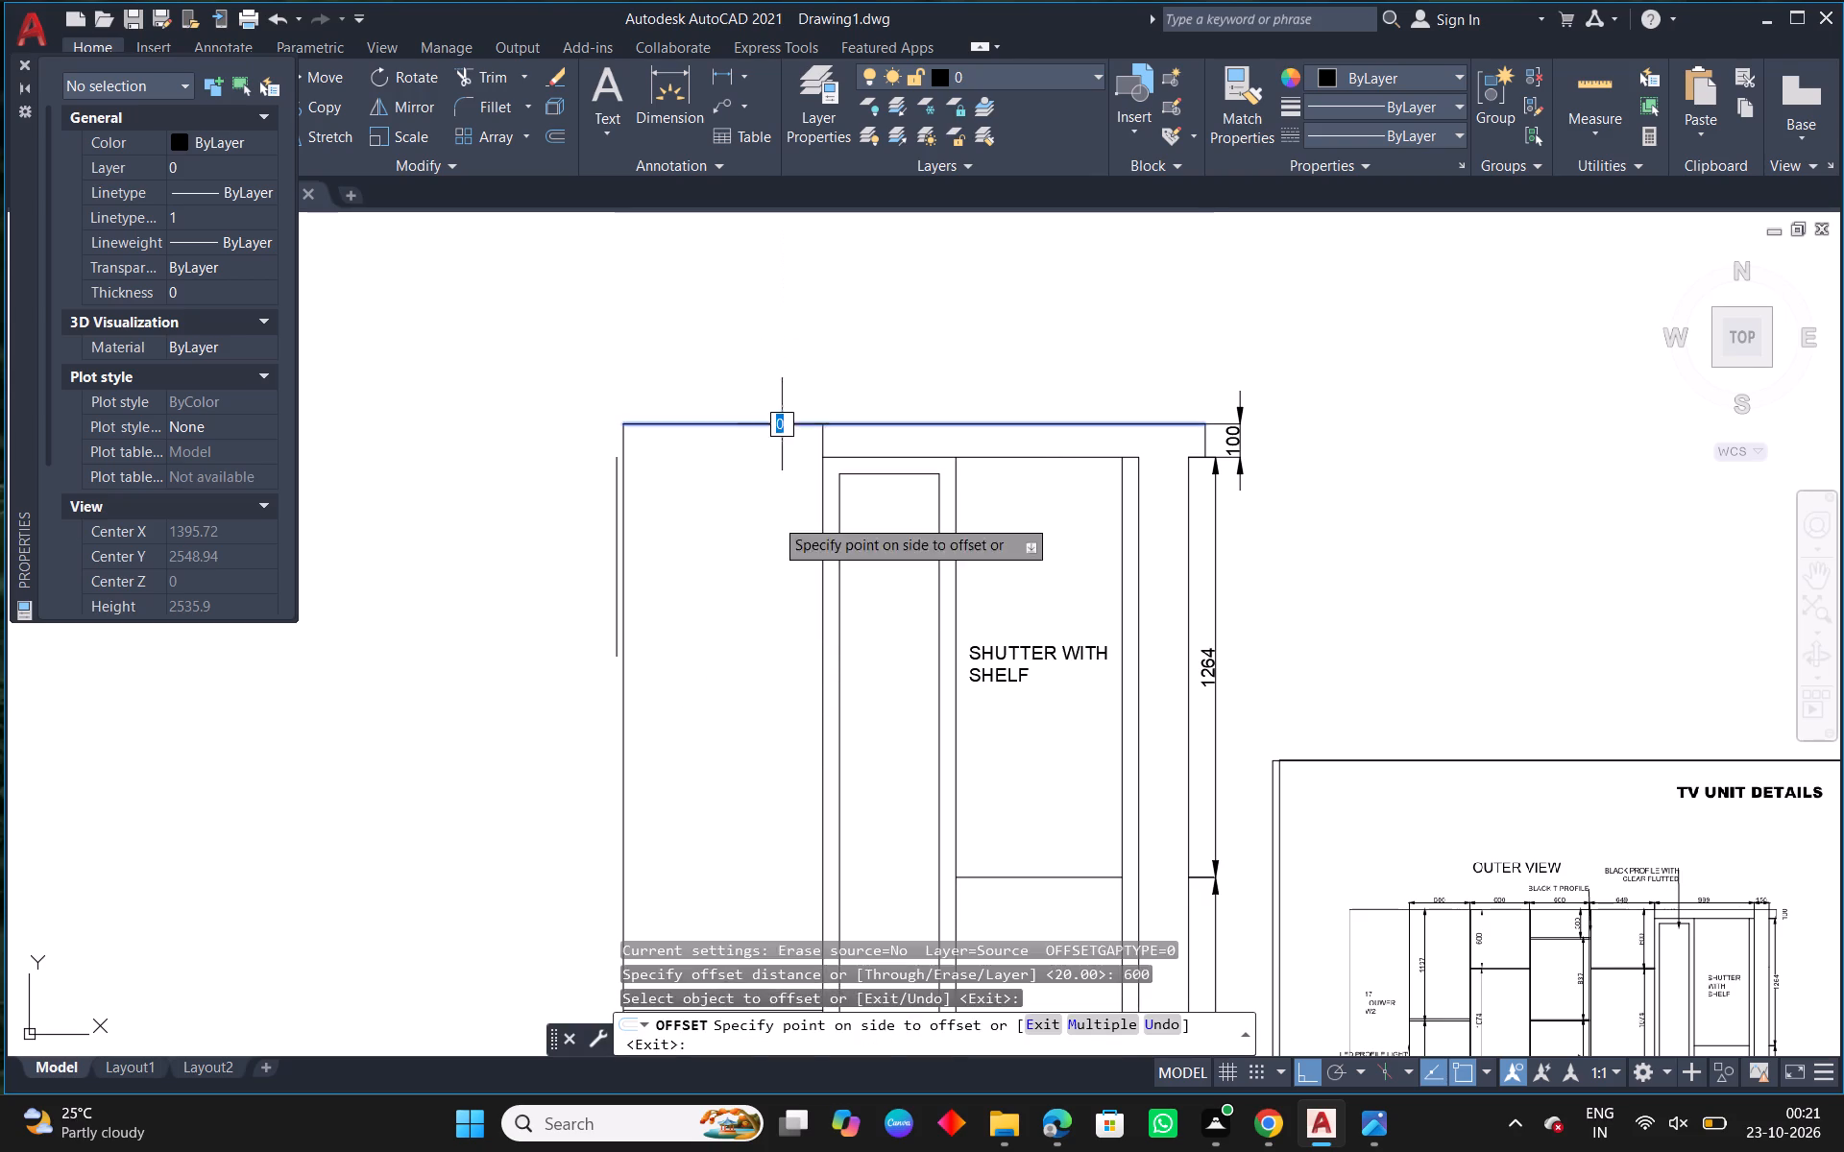
click(774, 560)
key(Escape)
Trim the new upper shelf line back to the open compartment and erase its leftover piece across the shutter.
text(TR)
key(space)
key(space)
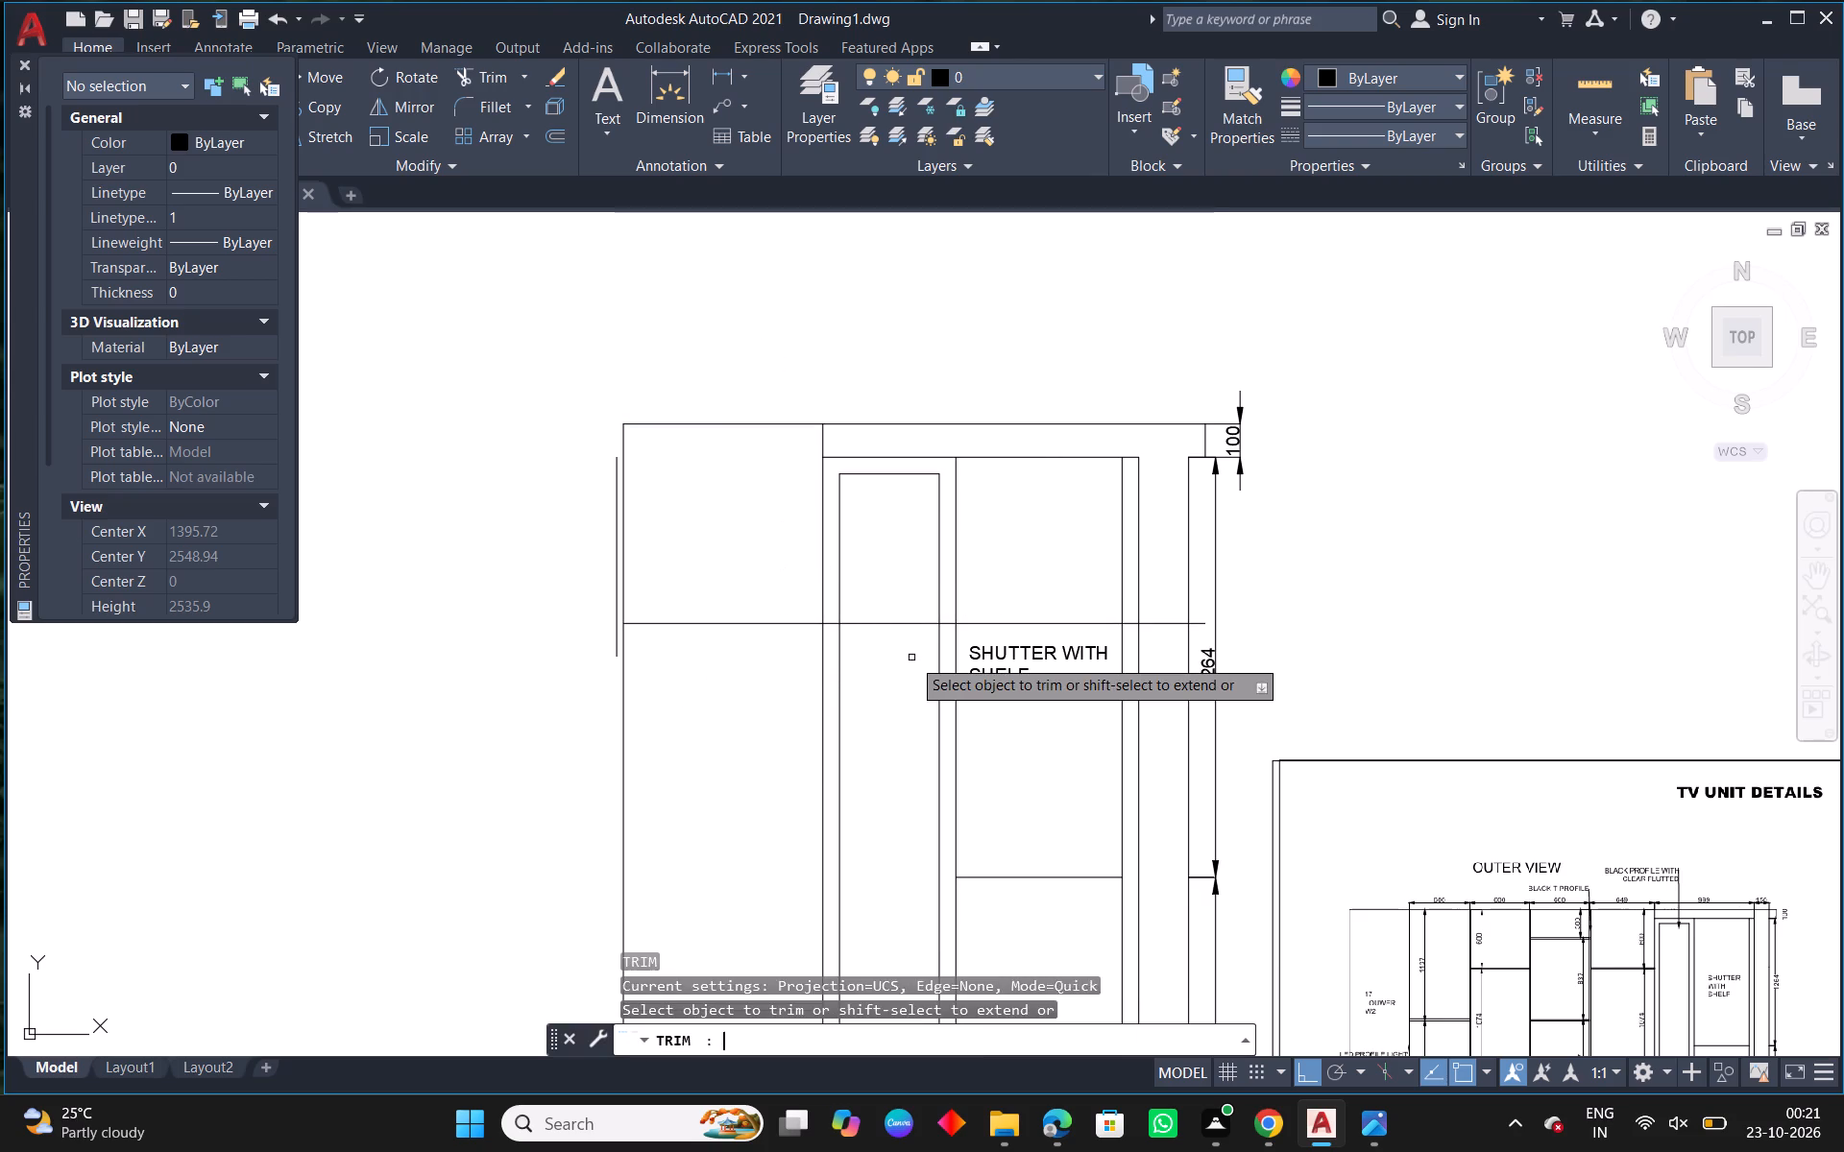
drag(911, 652, 882, 590)
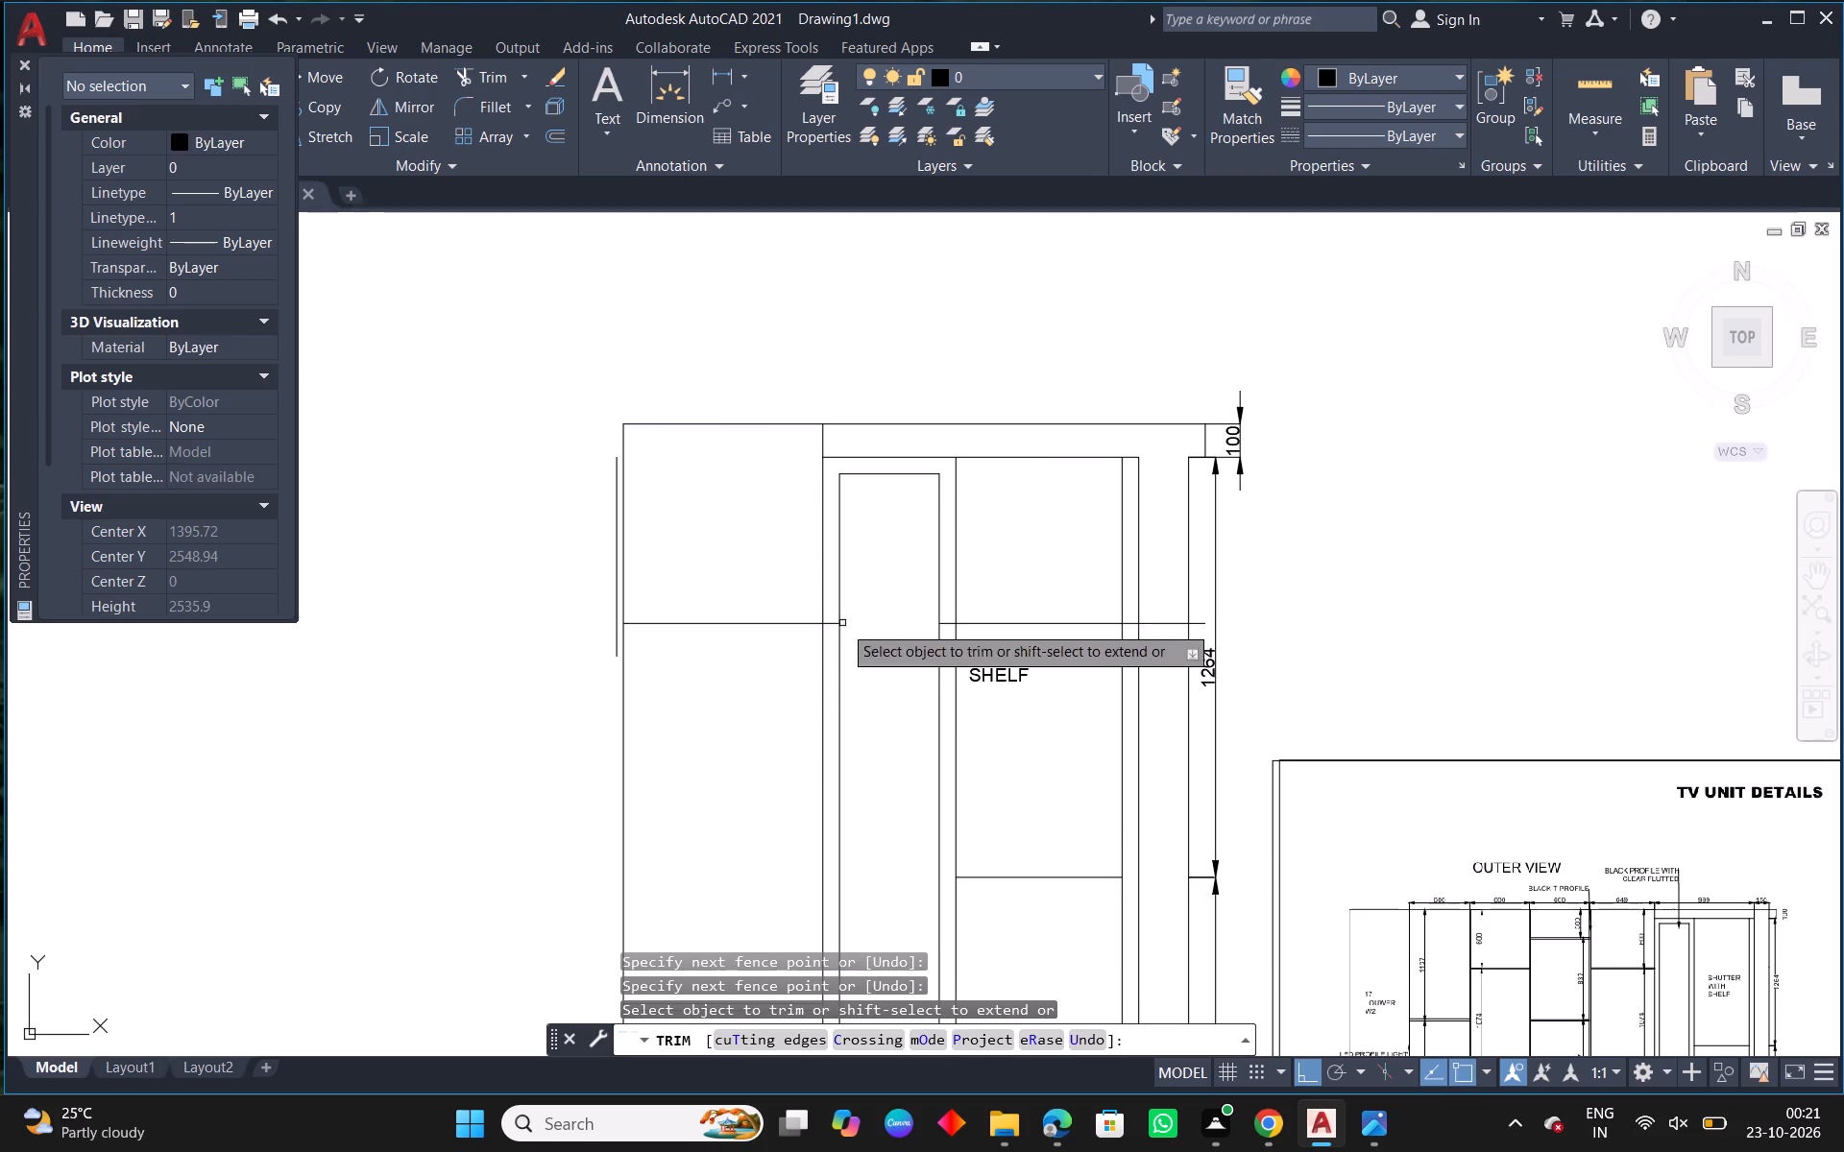
scroll(832, 627, up, 1)
click(831, 620)
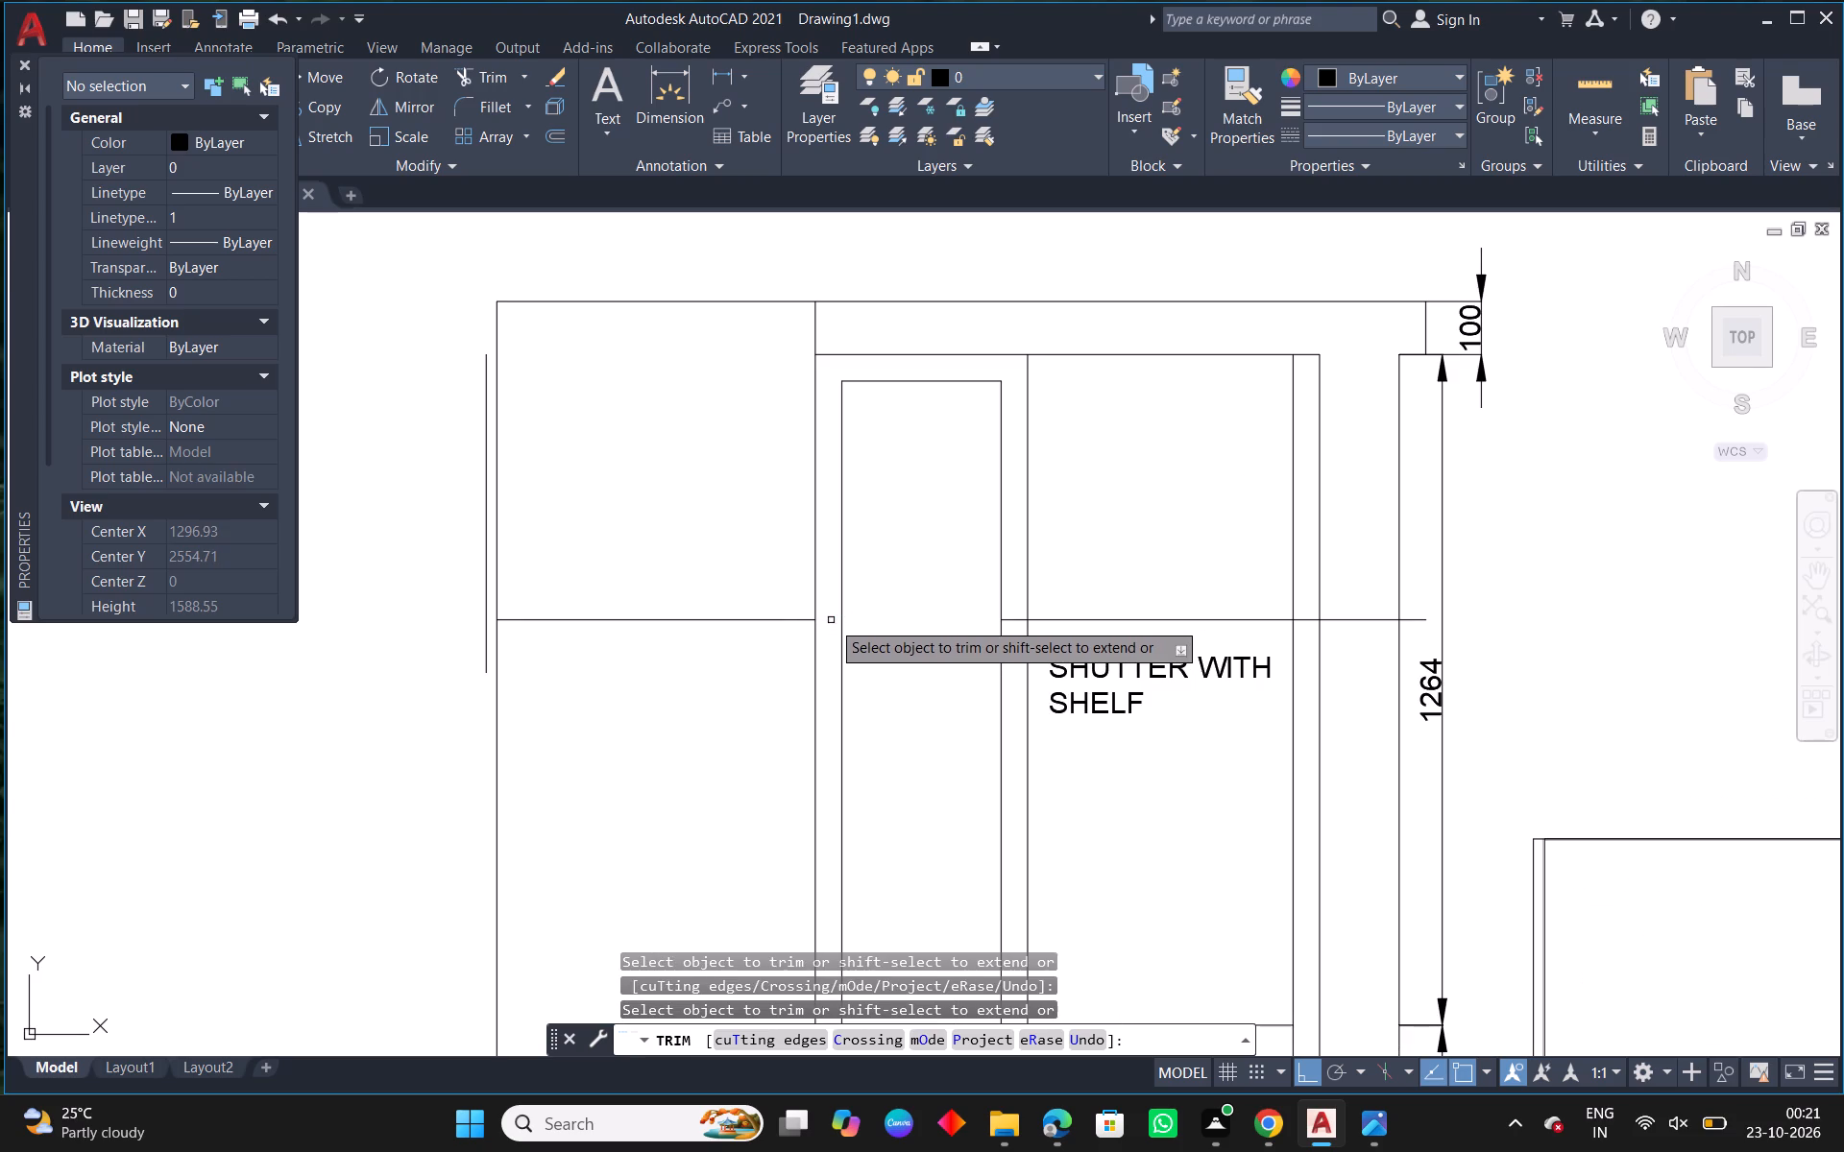
key(Escape)
click(1118, 614)
click(1097, 631)
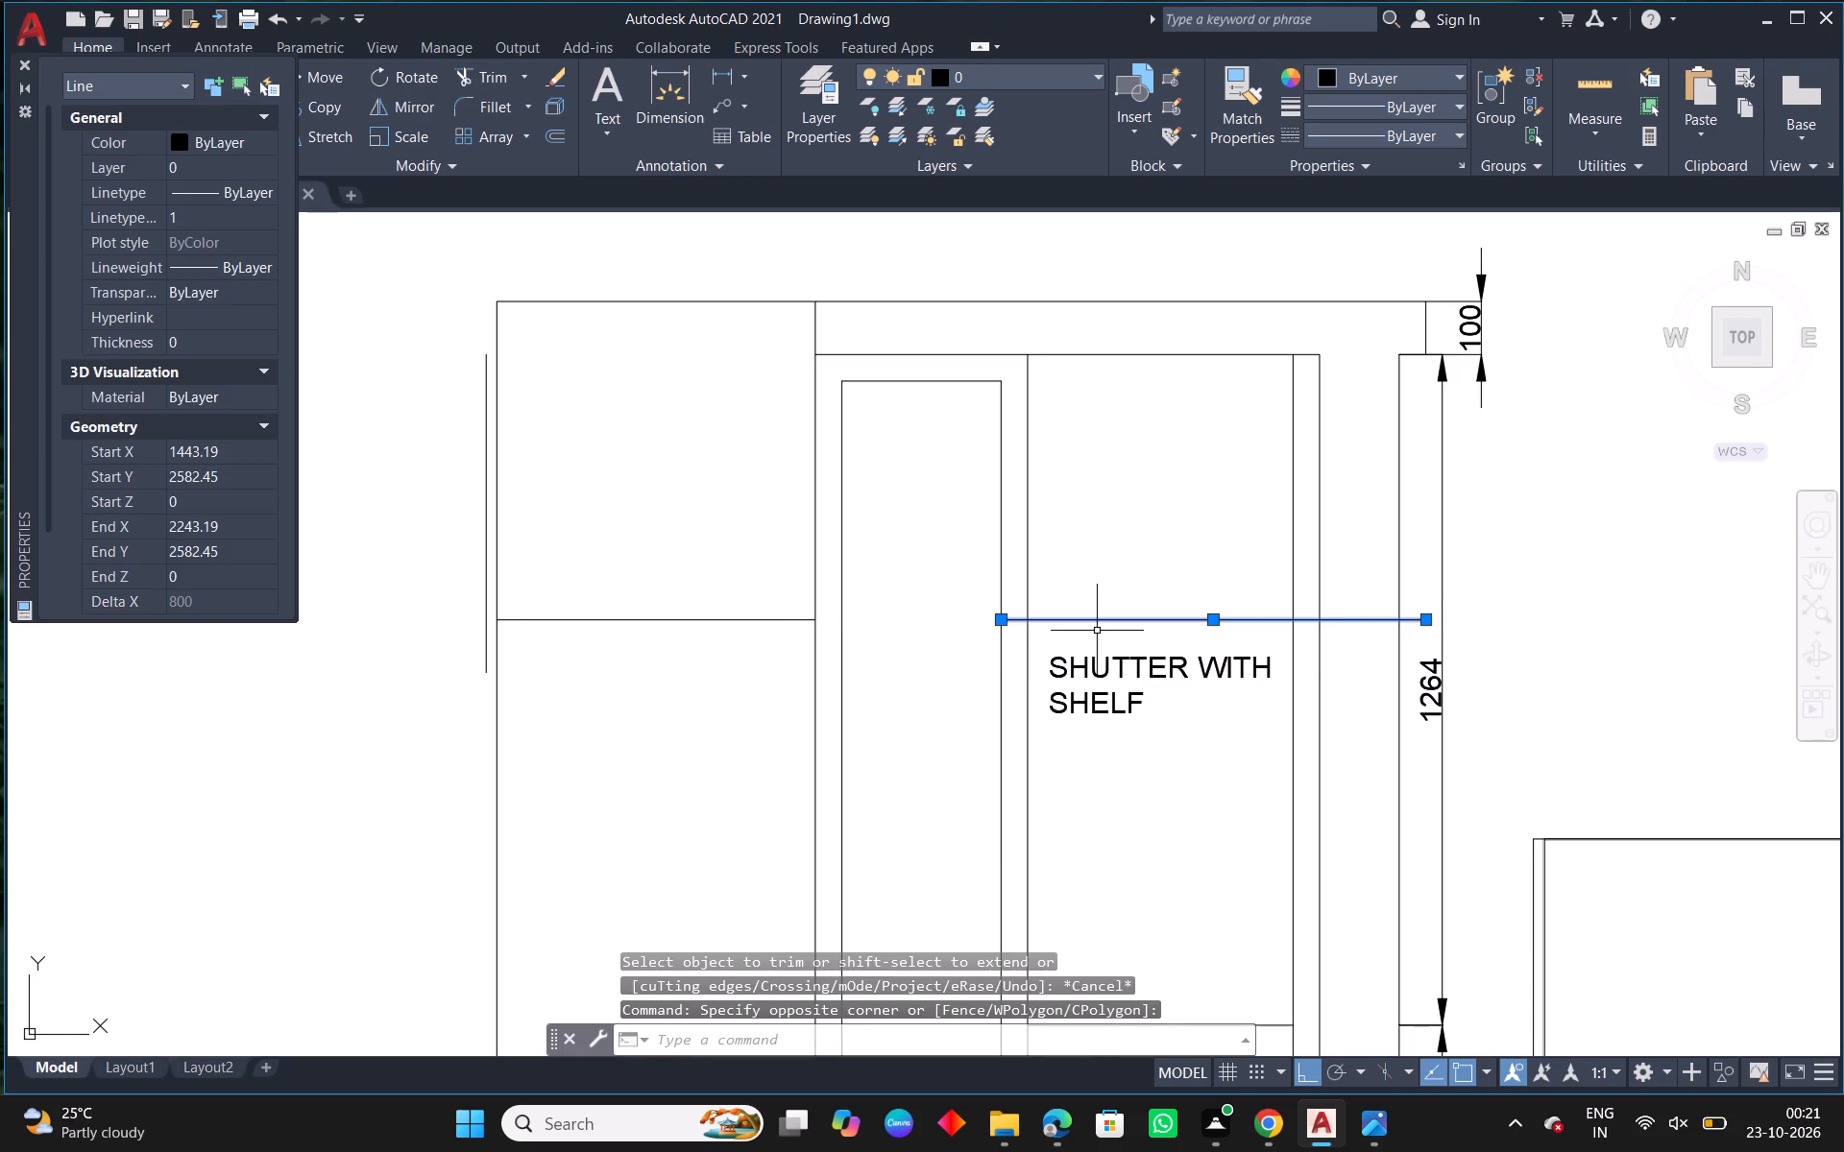
key(Delete)
key(Escape)
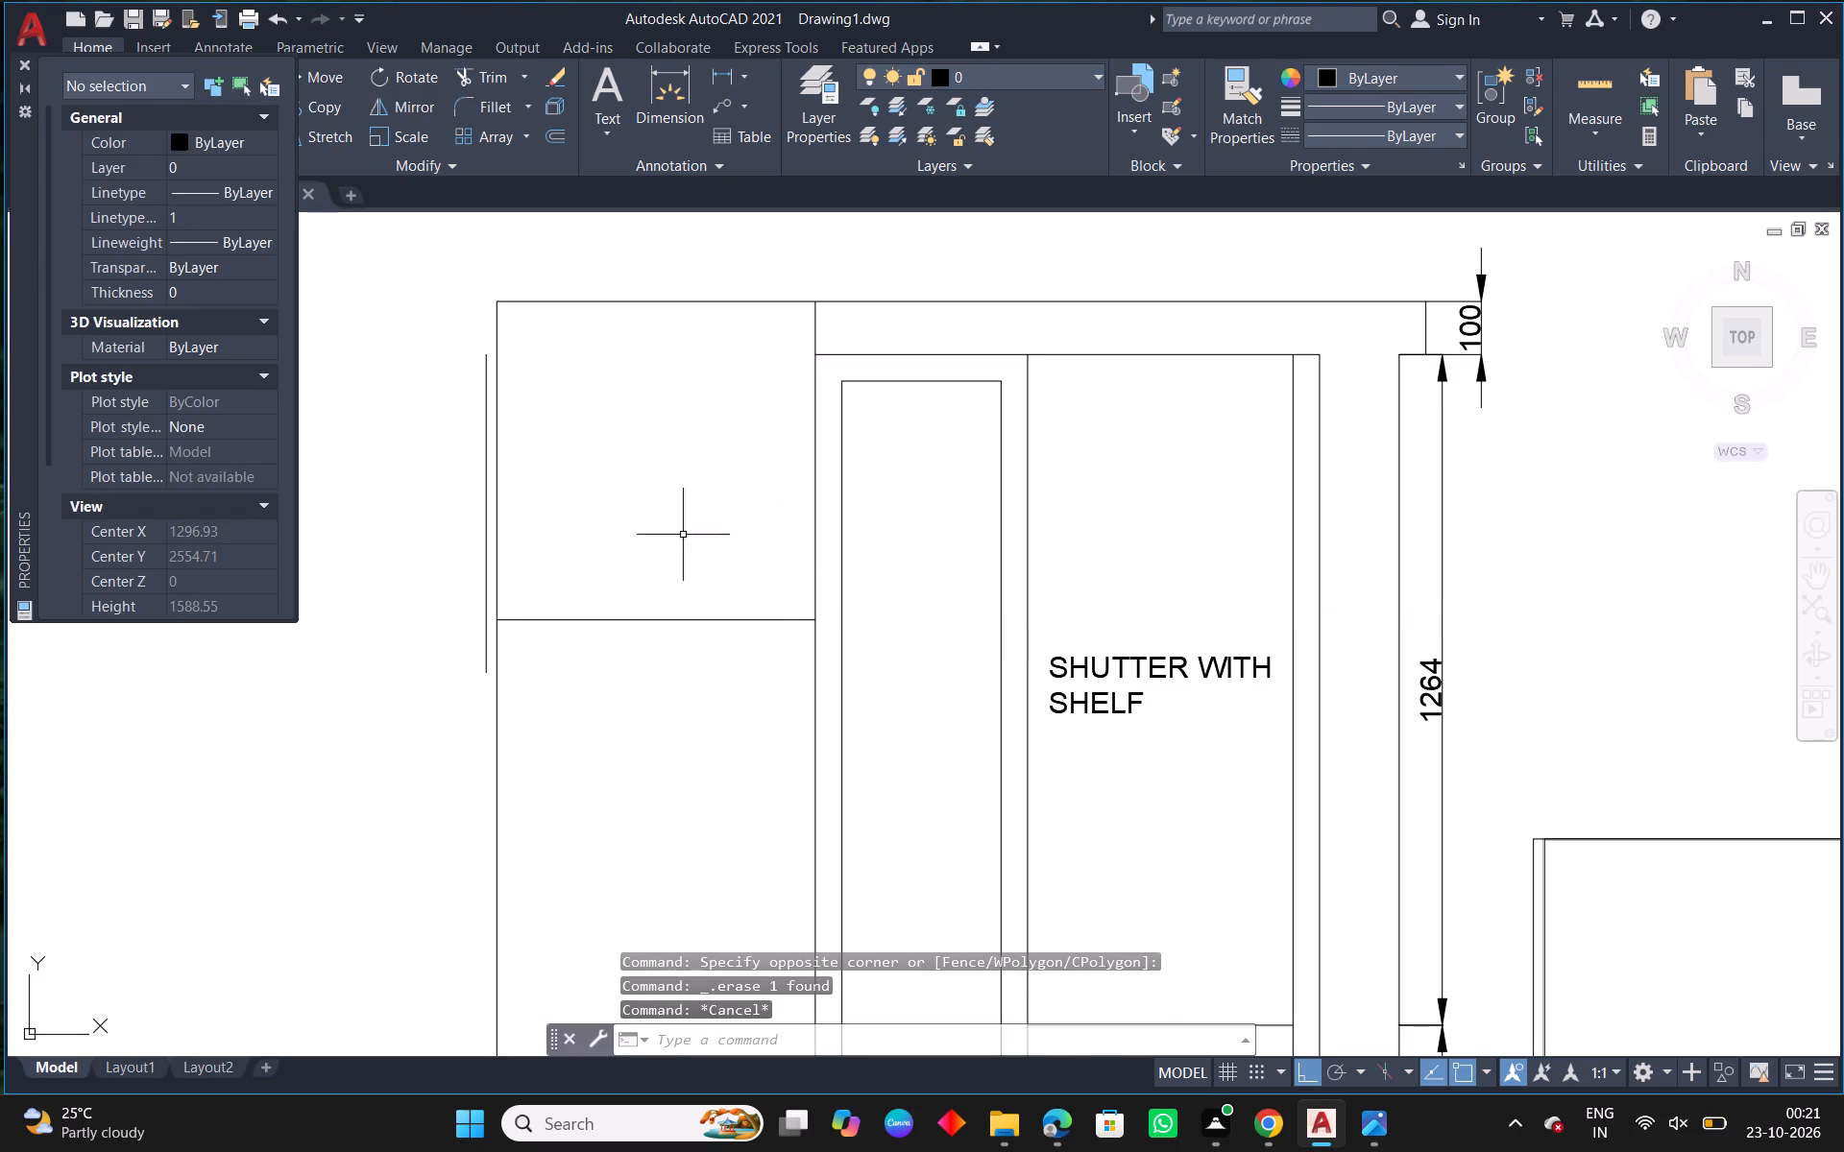
Fillet the short outer vertical line beside the open compartment to the top line as a sharp corner.
middle_drag(544, 560, 632, 576)
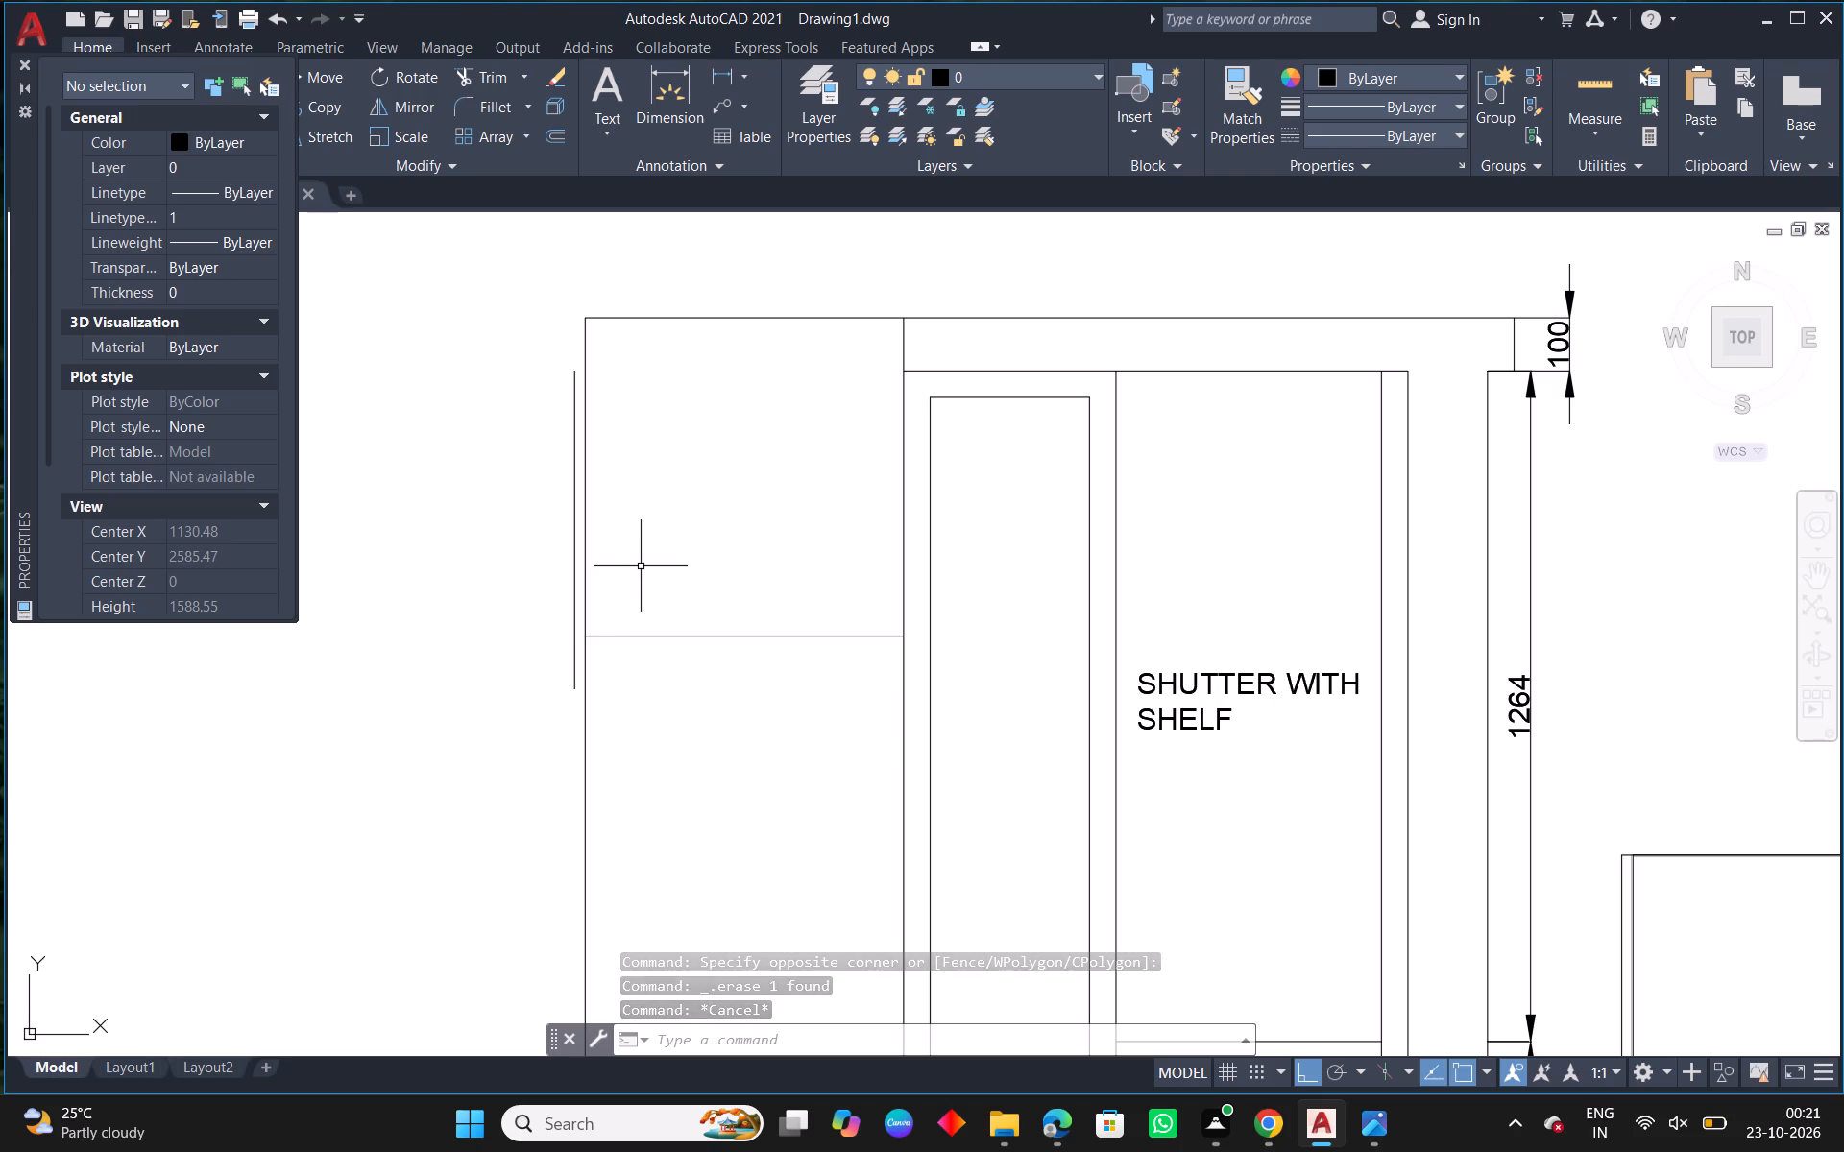
key(Escape)
text(F)
key(space)
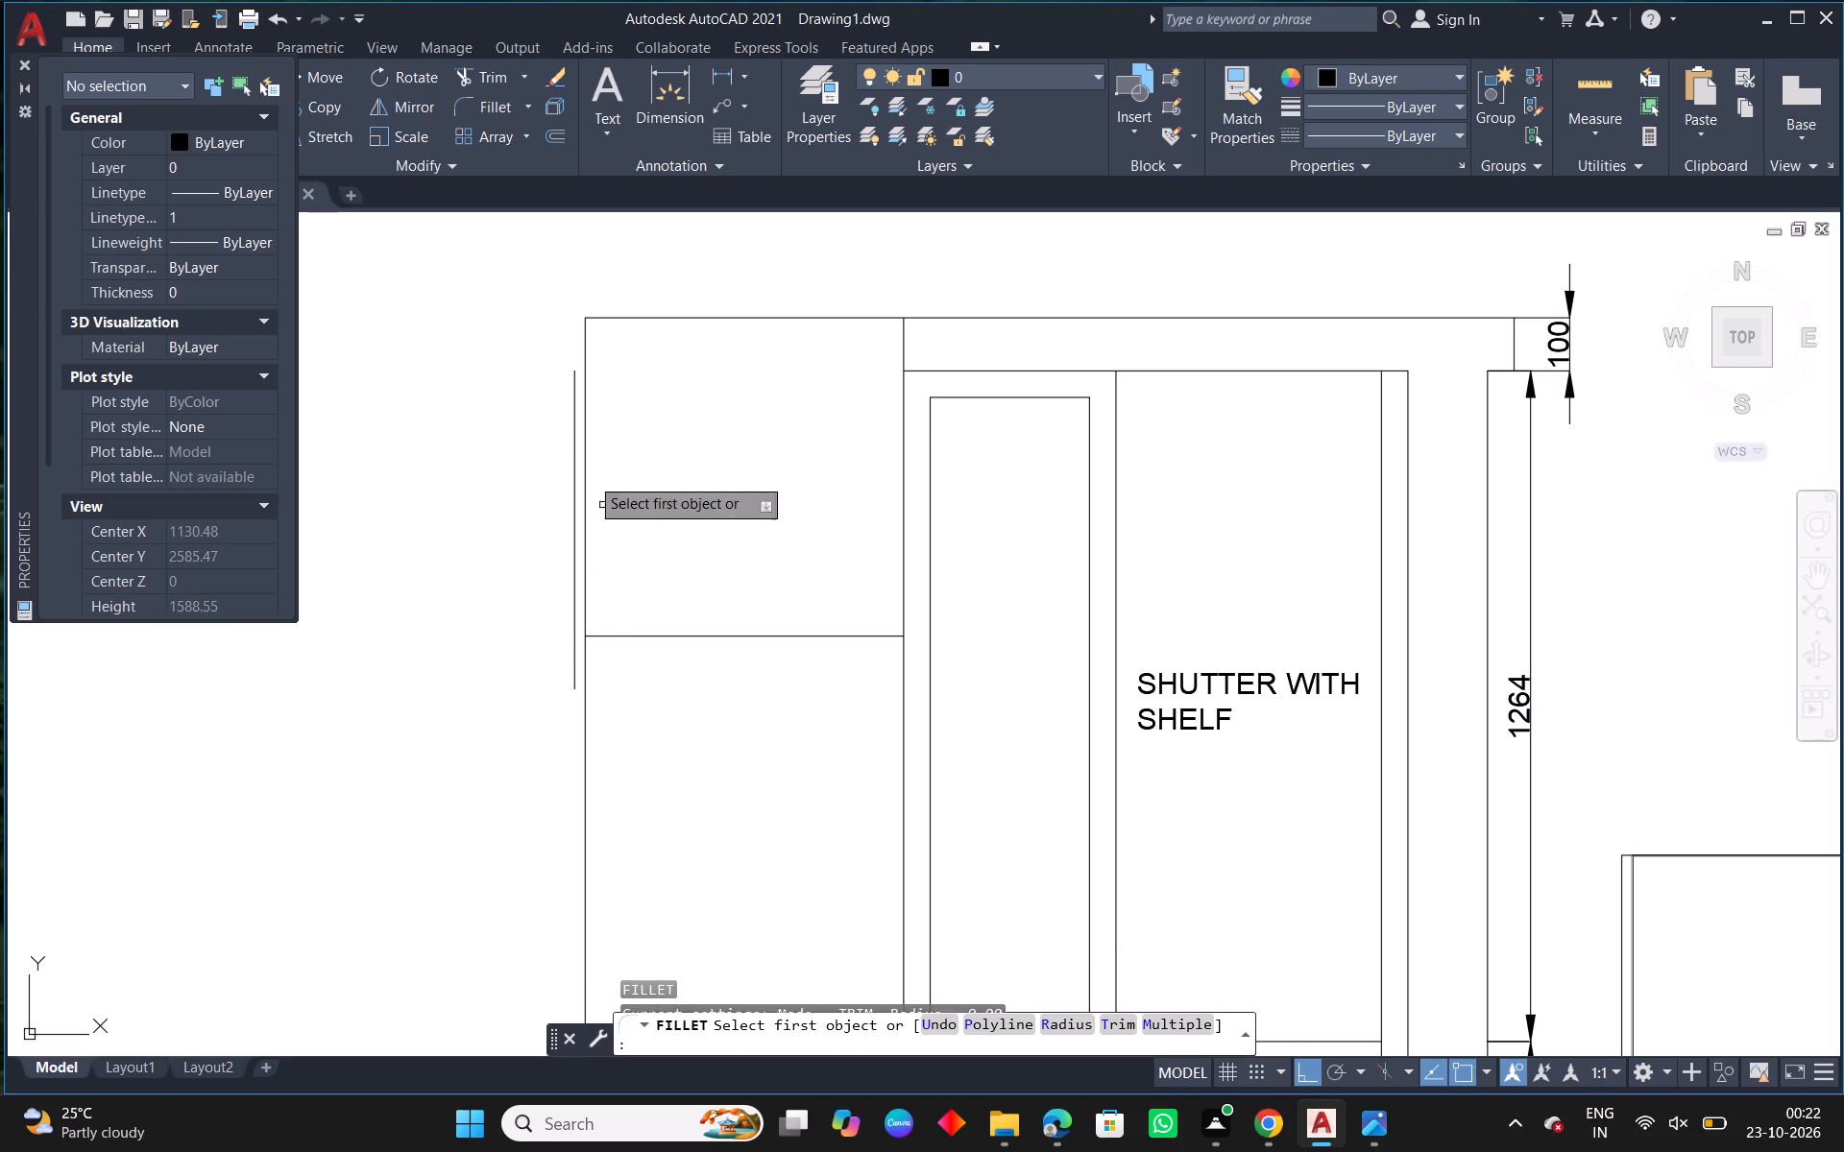
click(575, 386)
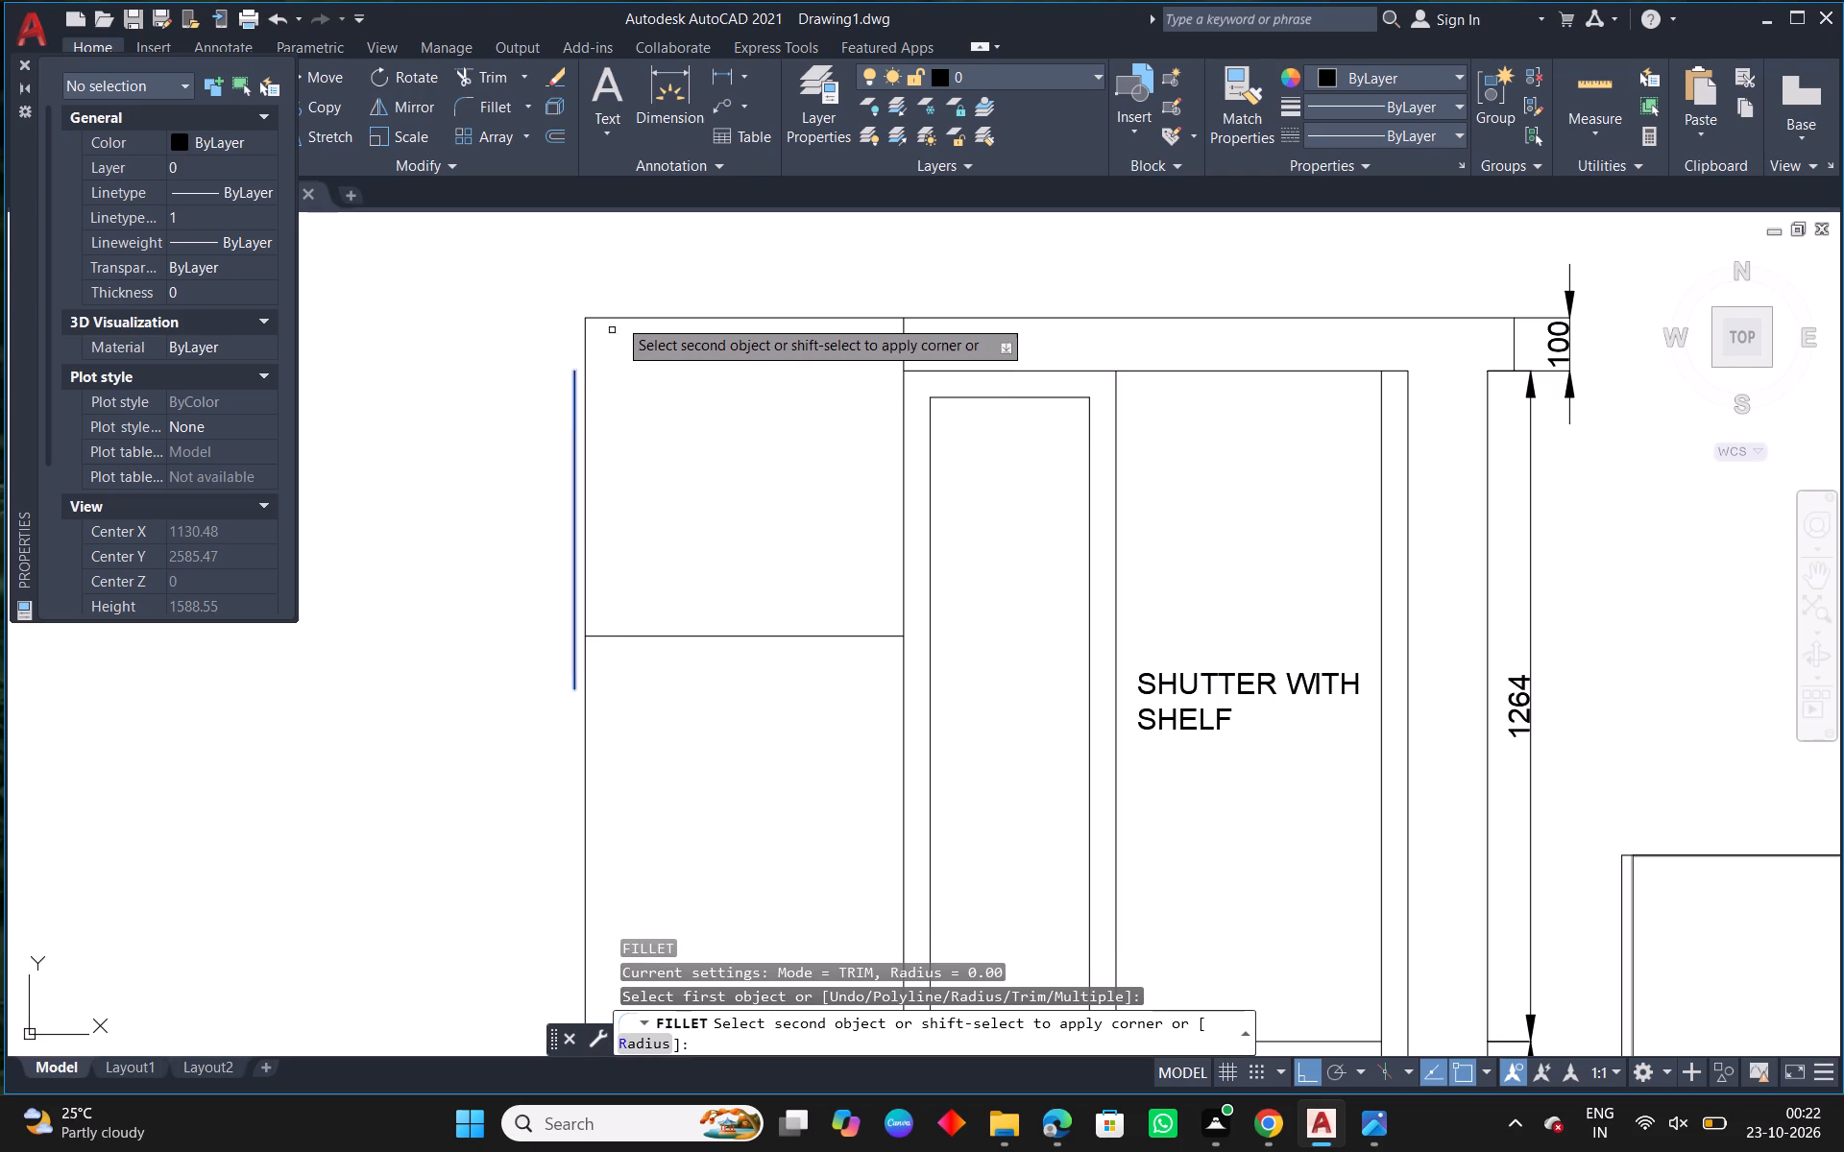
click(622, 309)
click(619, 321)
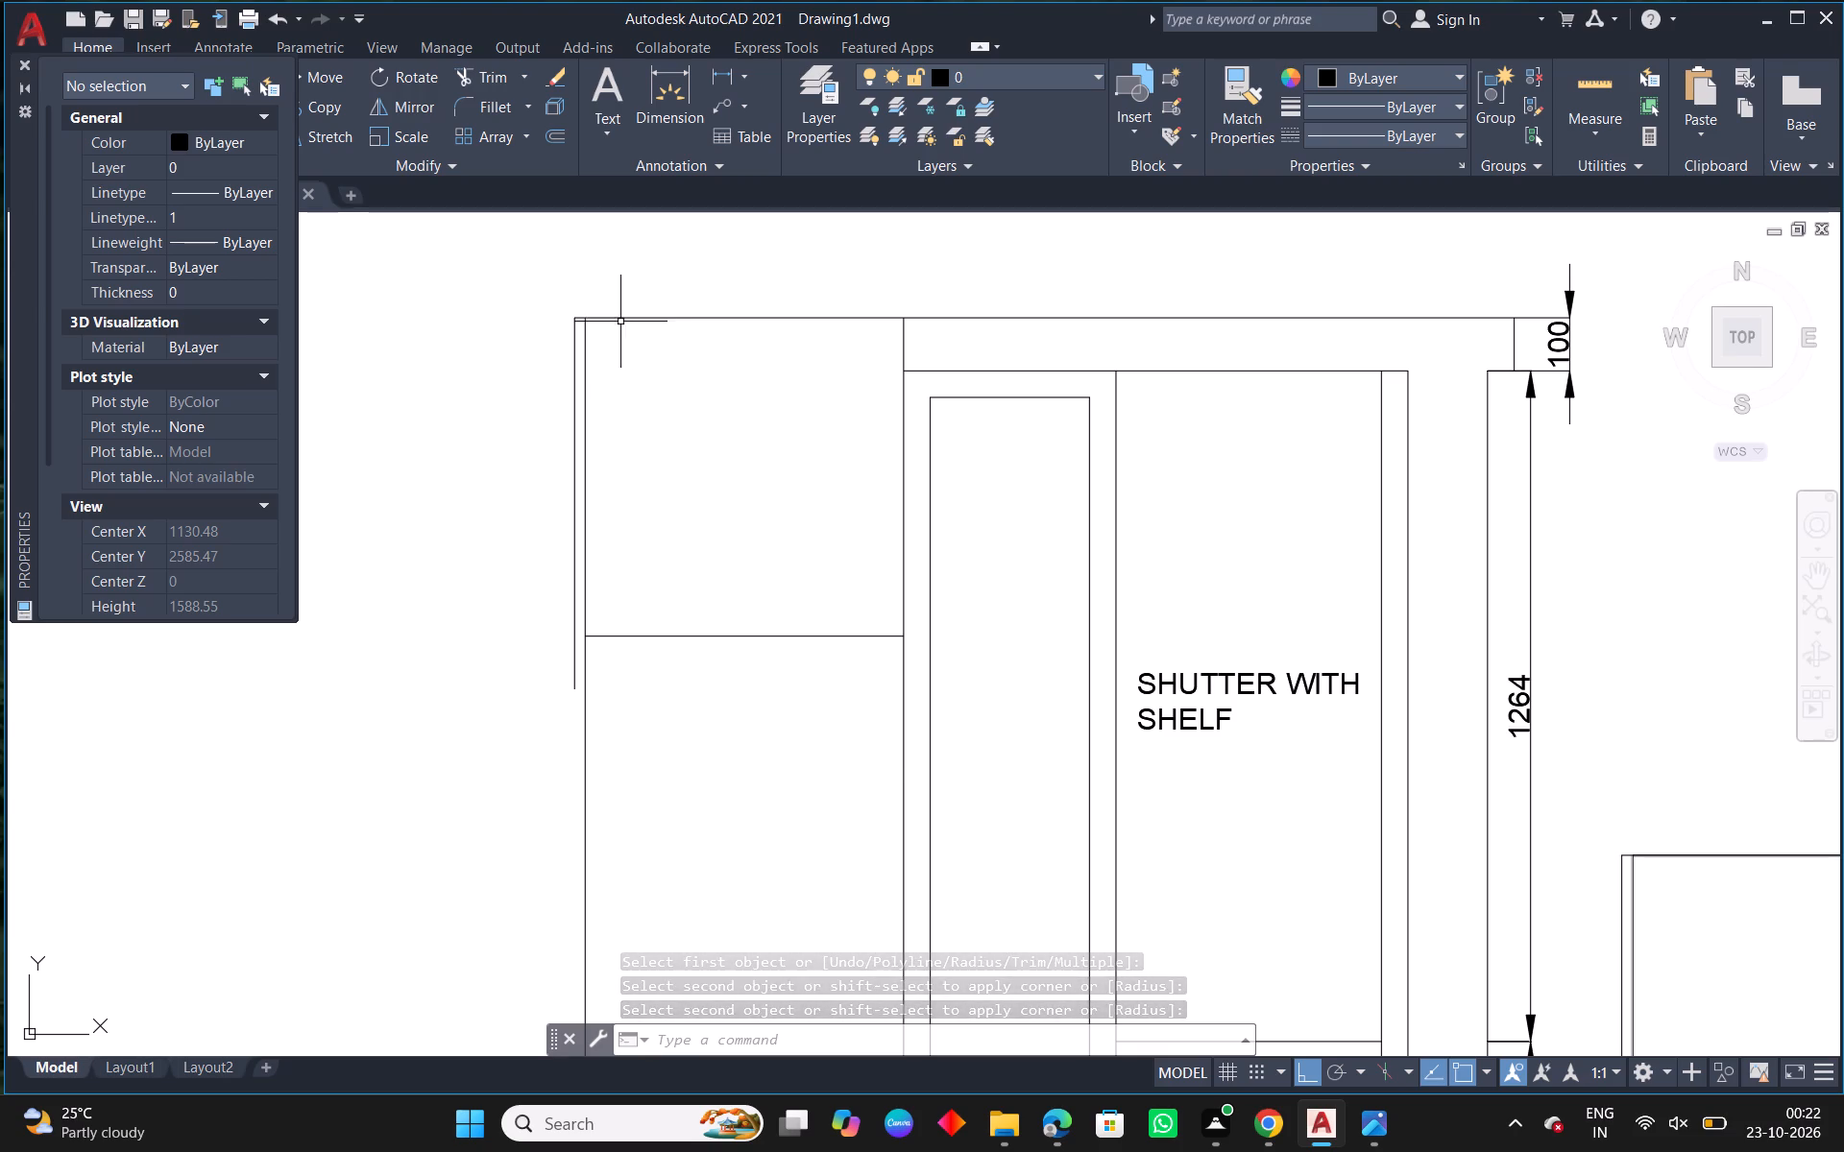
right_click(640, 321)
click(663, 336)
key(Escape)
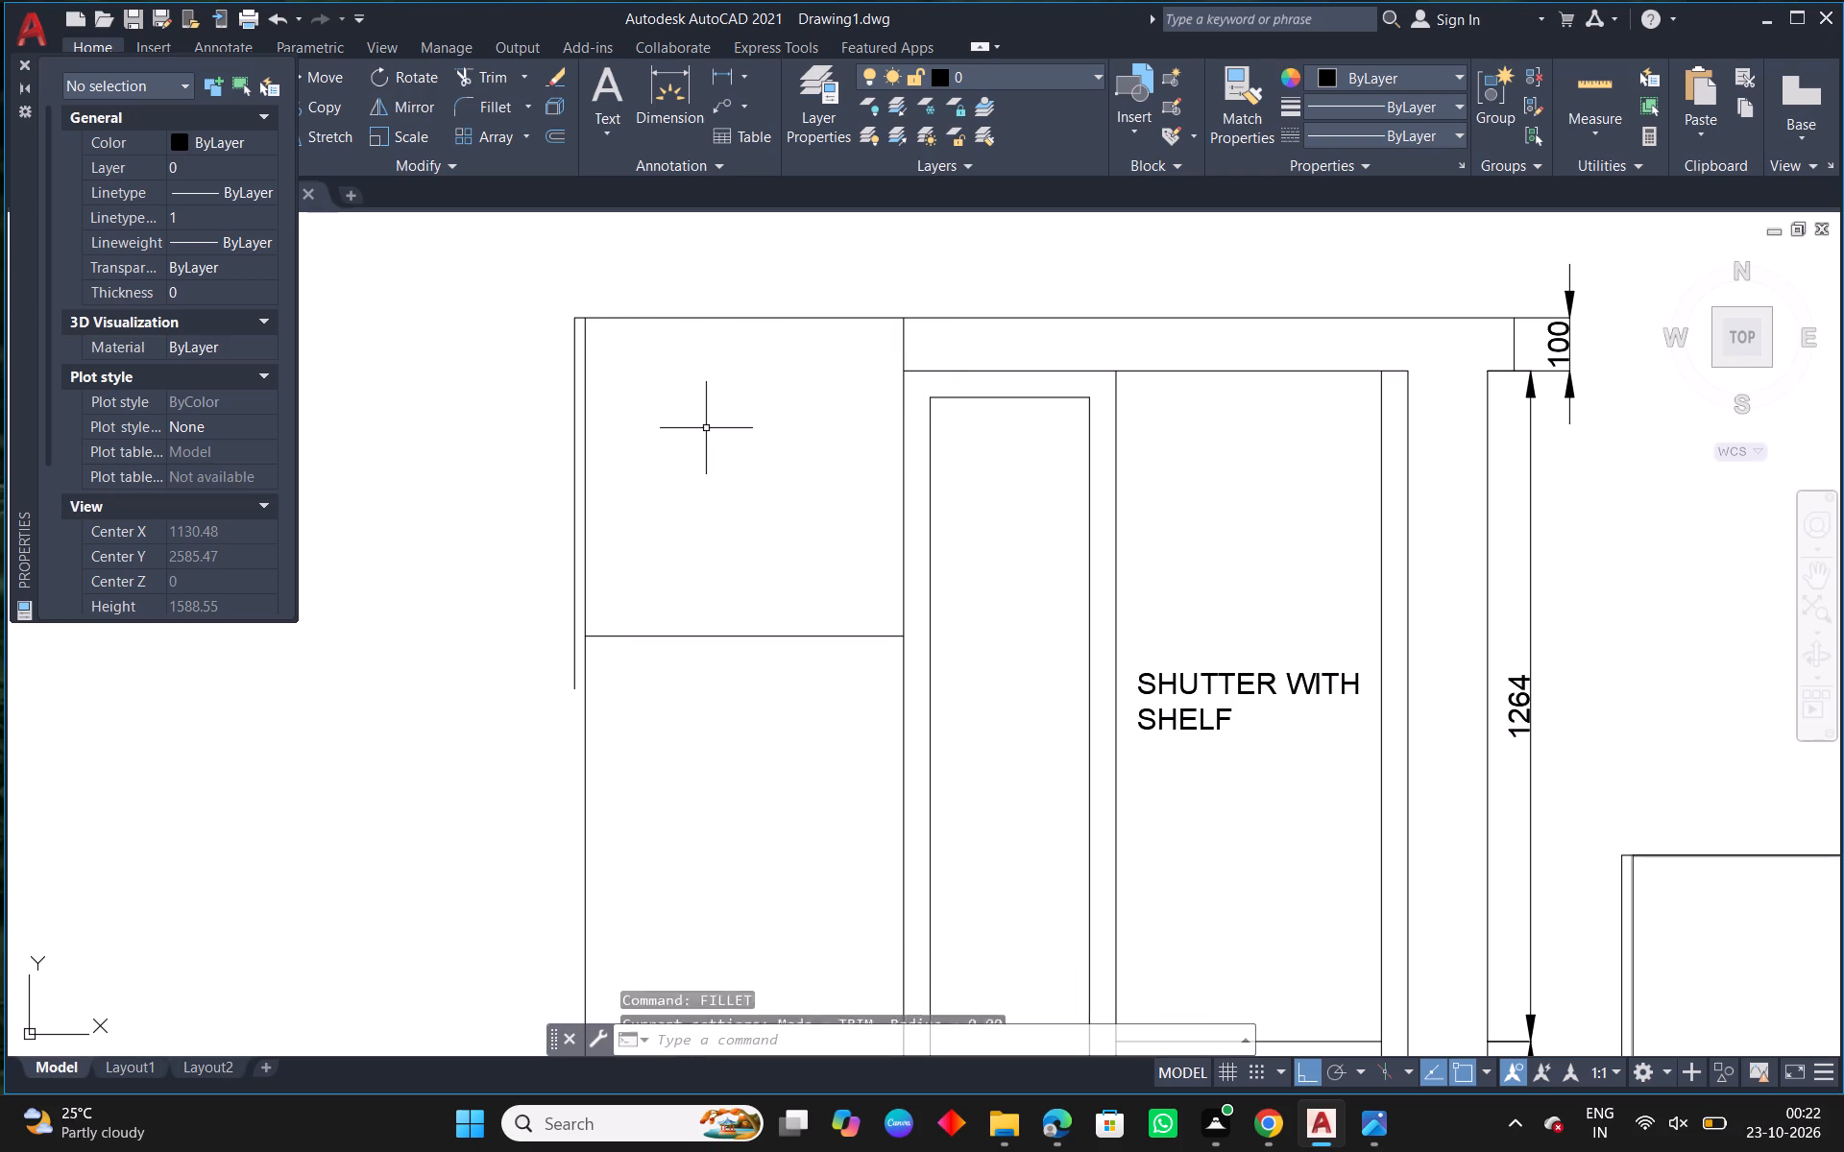
Examine the compartment layout and dimensions in the reference outer view against the redrawn unit.
scroll(706, 437, down, 1)
middle_drag(1063, 644, 865, 580)
scroll(861, 578, down, 1)
middle_drag(968, 567, 921, 541)
scroll(1540, 783, up, 1)
scroll(1041, 642, up, 1)
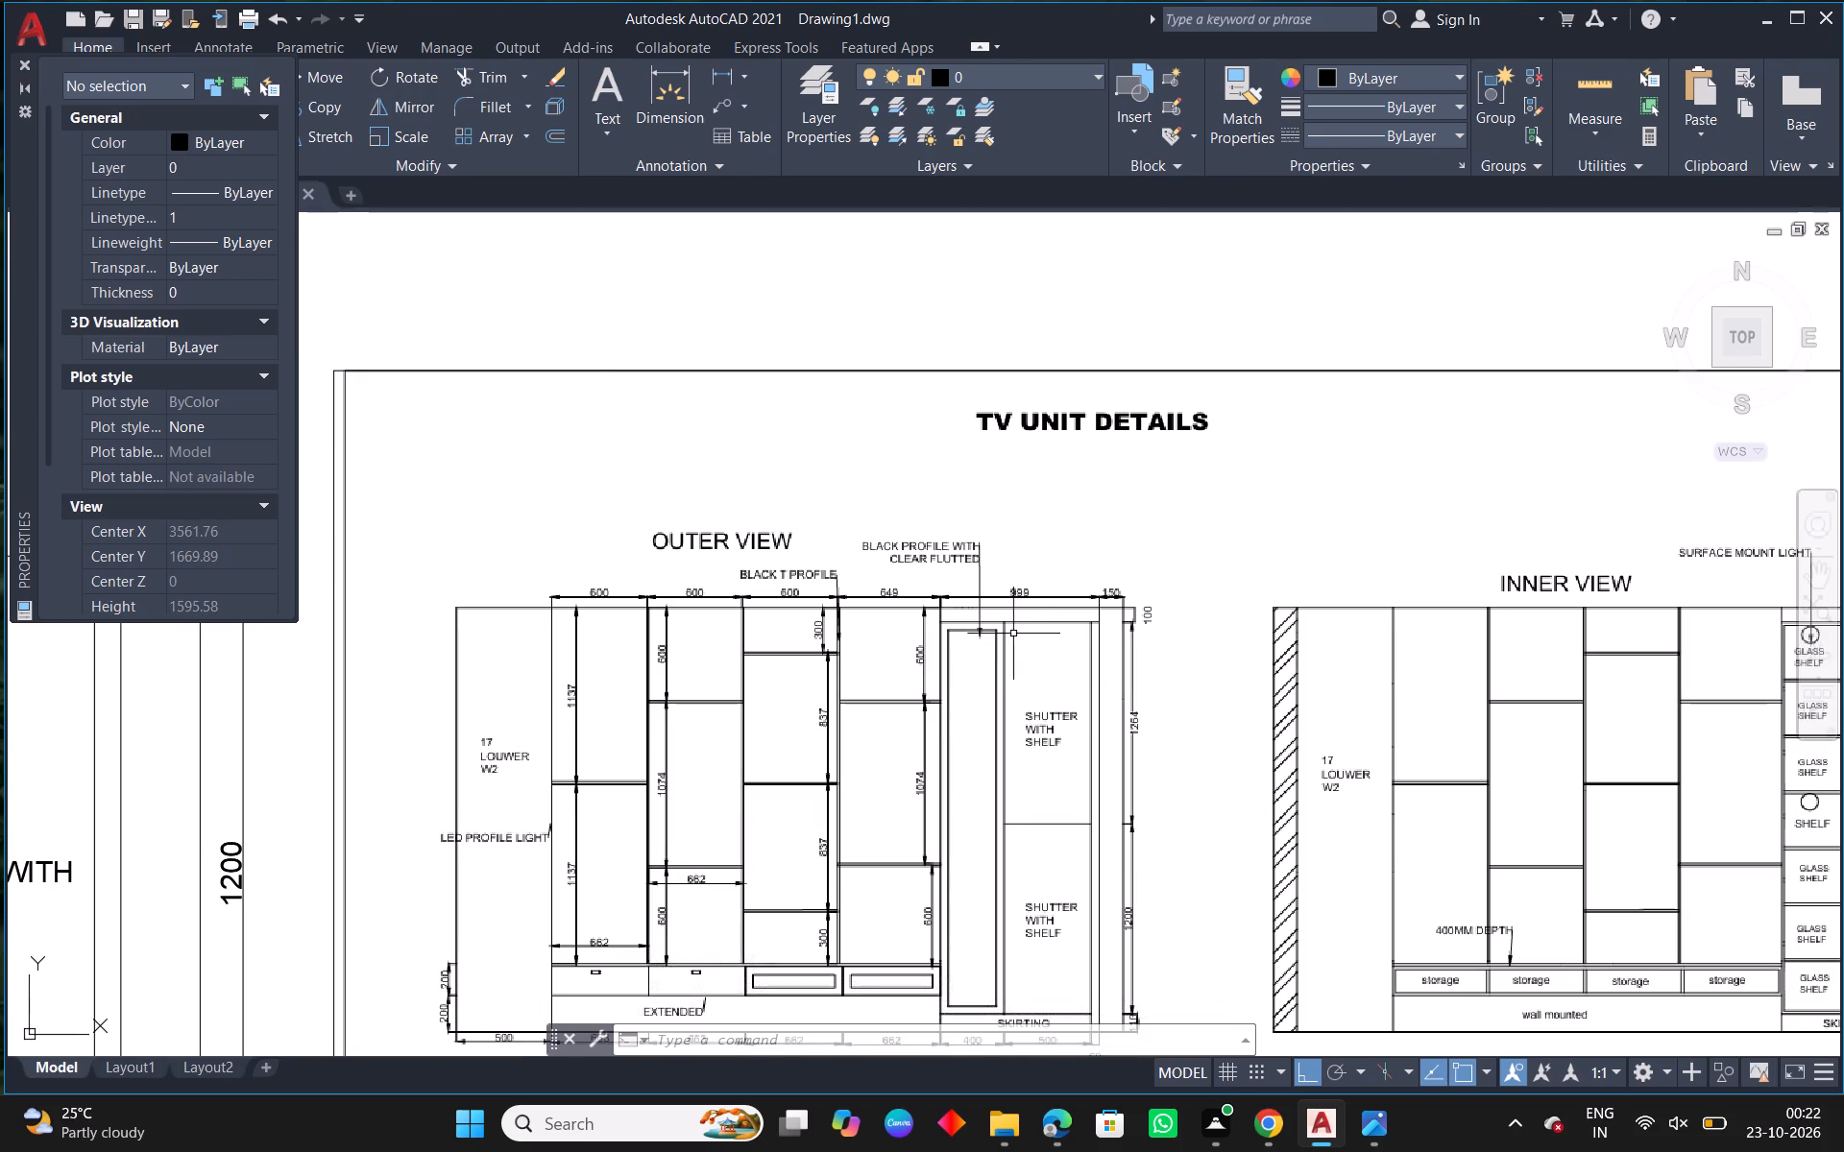
scroll(838, 660, down, 2)
middle_drag(575, 636, 967, 720)
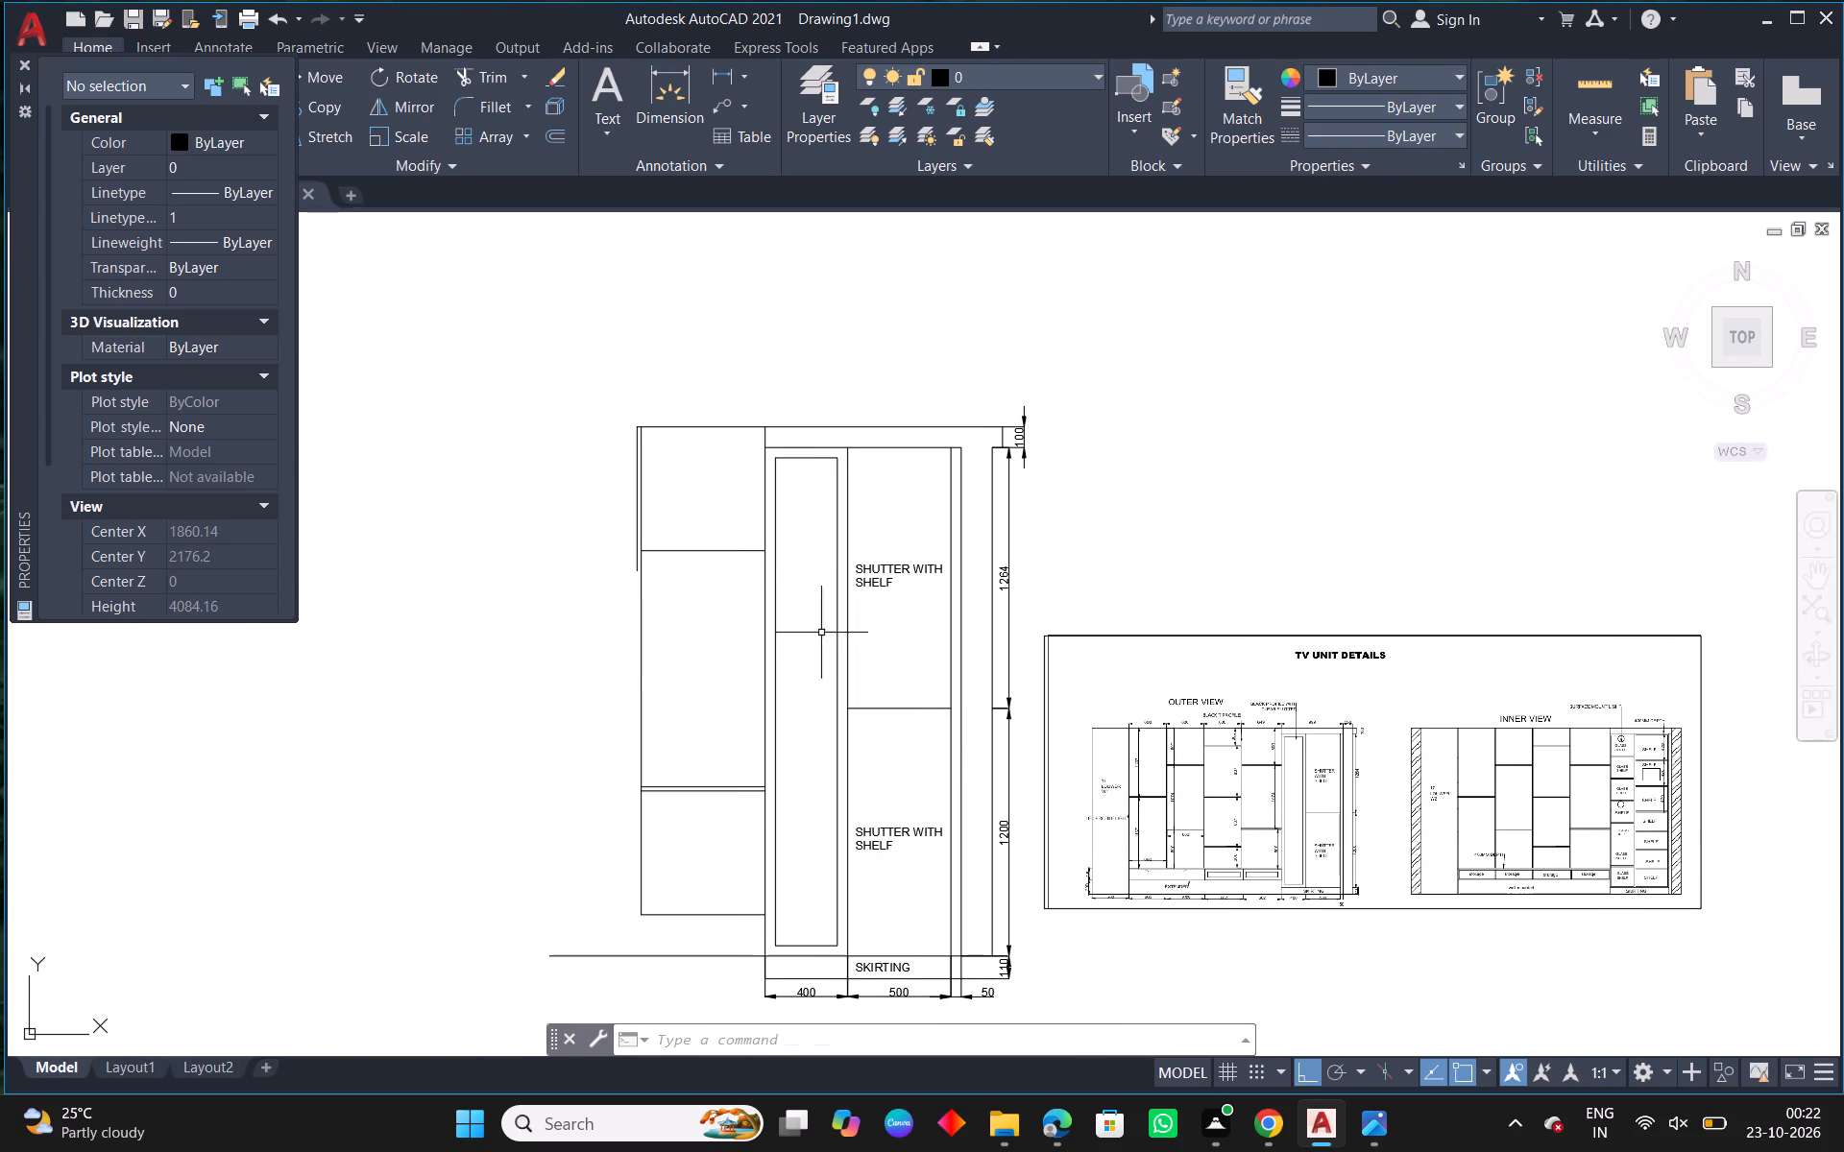
scroll(787, 583, up, 1)
middle_drag(760, 563, 840, 634)
Close the Properties palette and dimension the width and height of the upper open compartment.
click(27, 59)
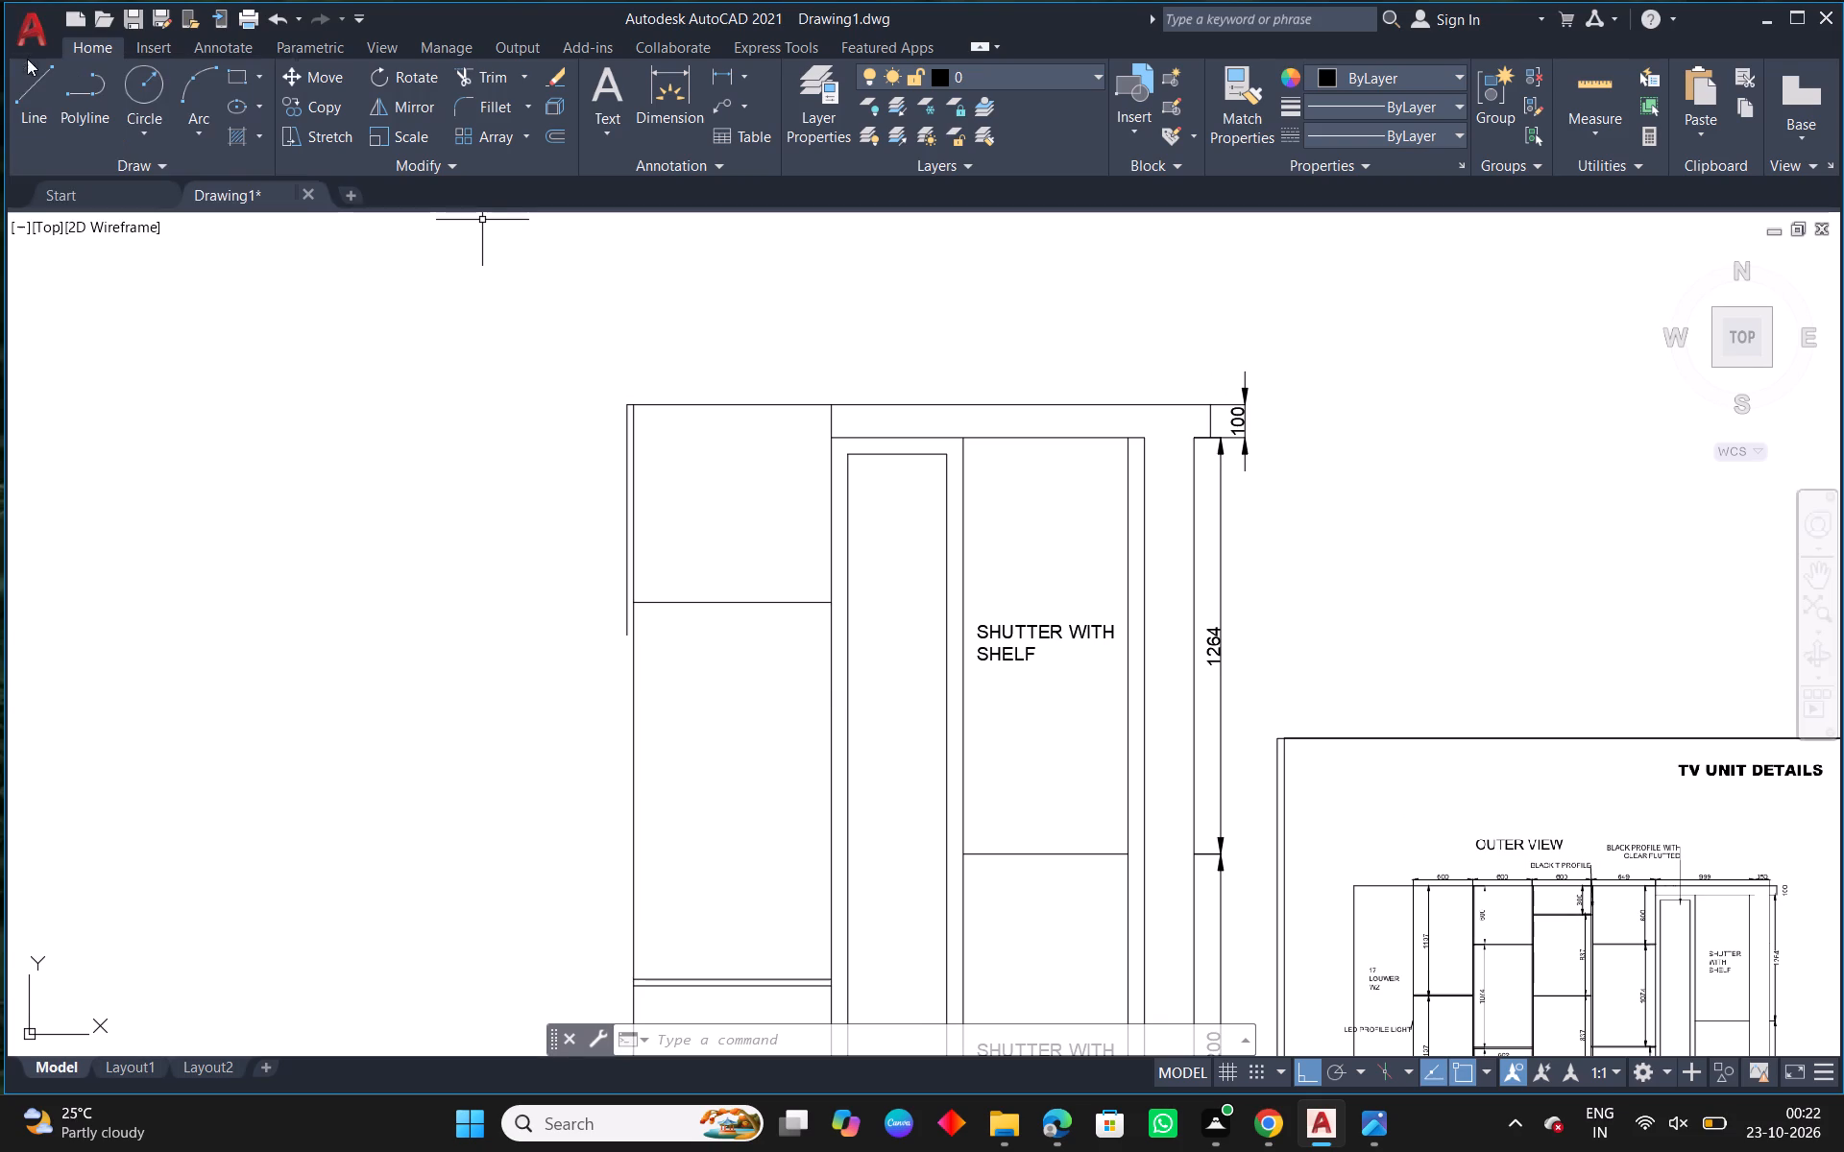
click(651, 101)
scroll(858, 585, up, 1)
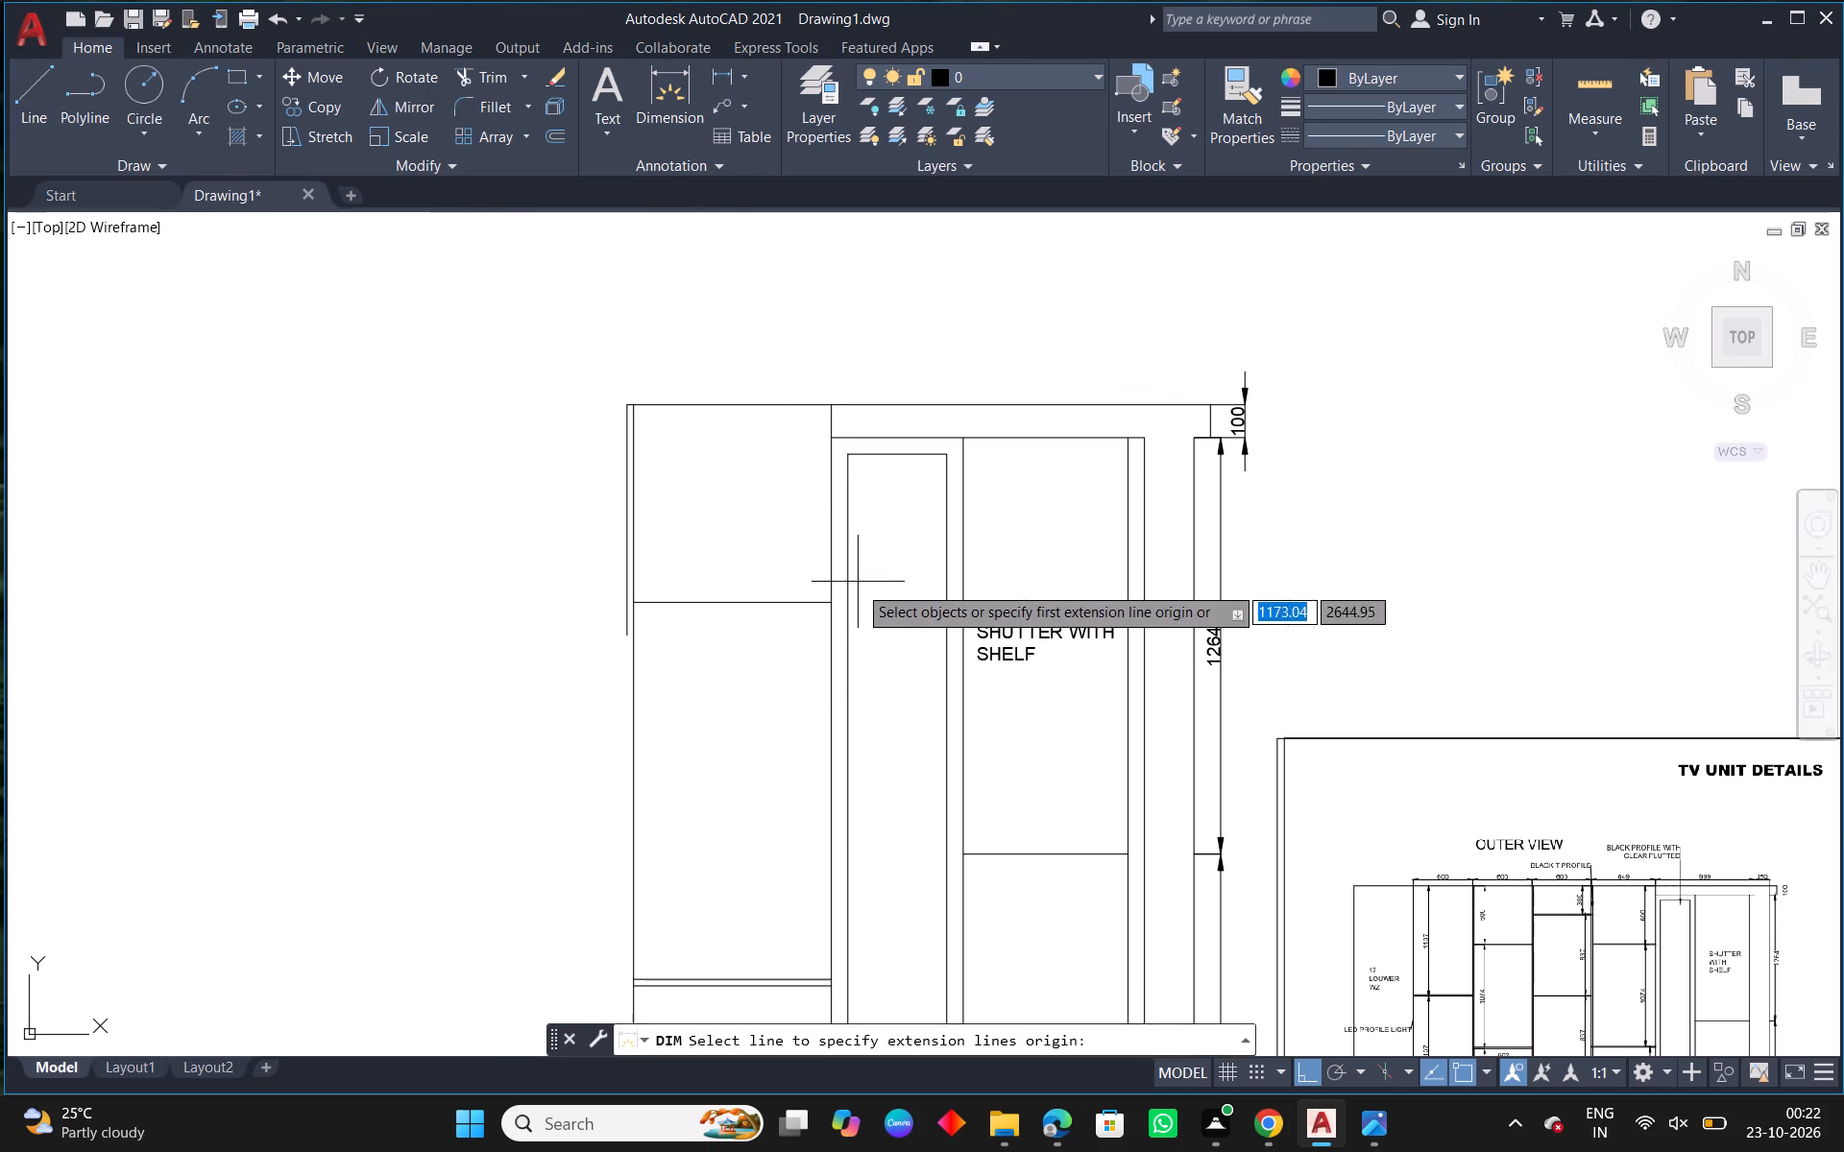
click(812, 607)
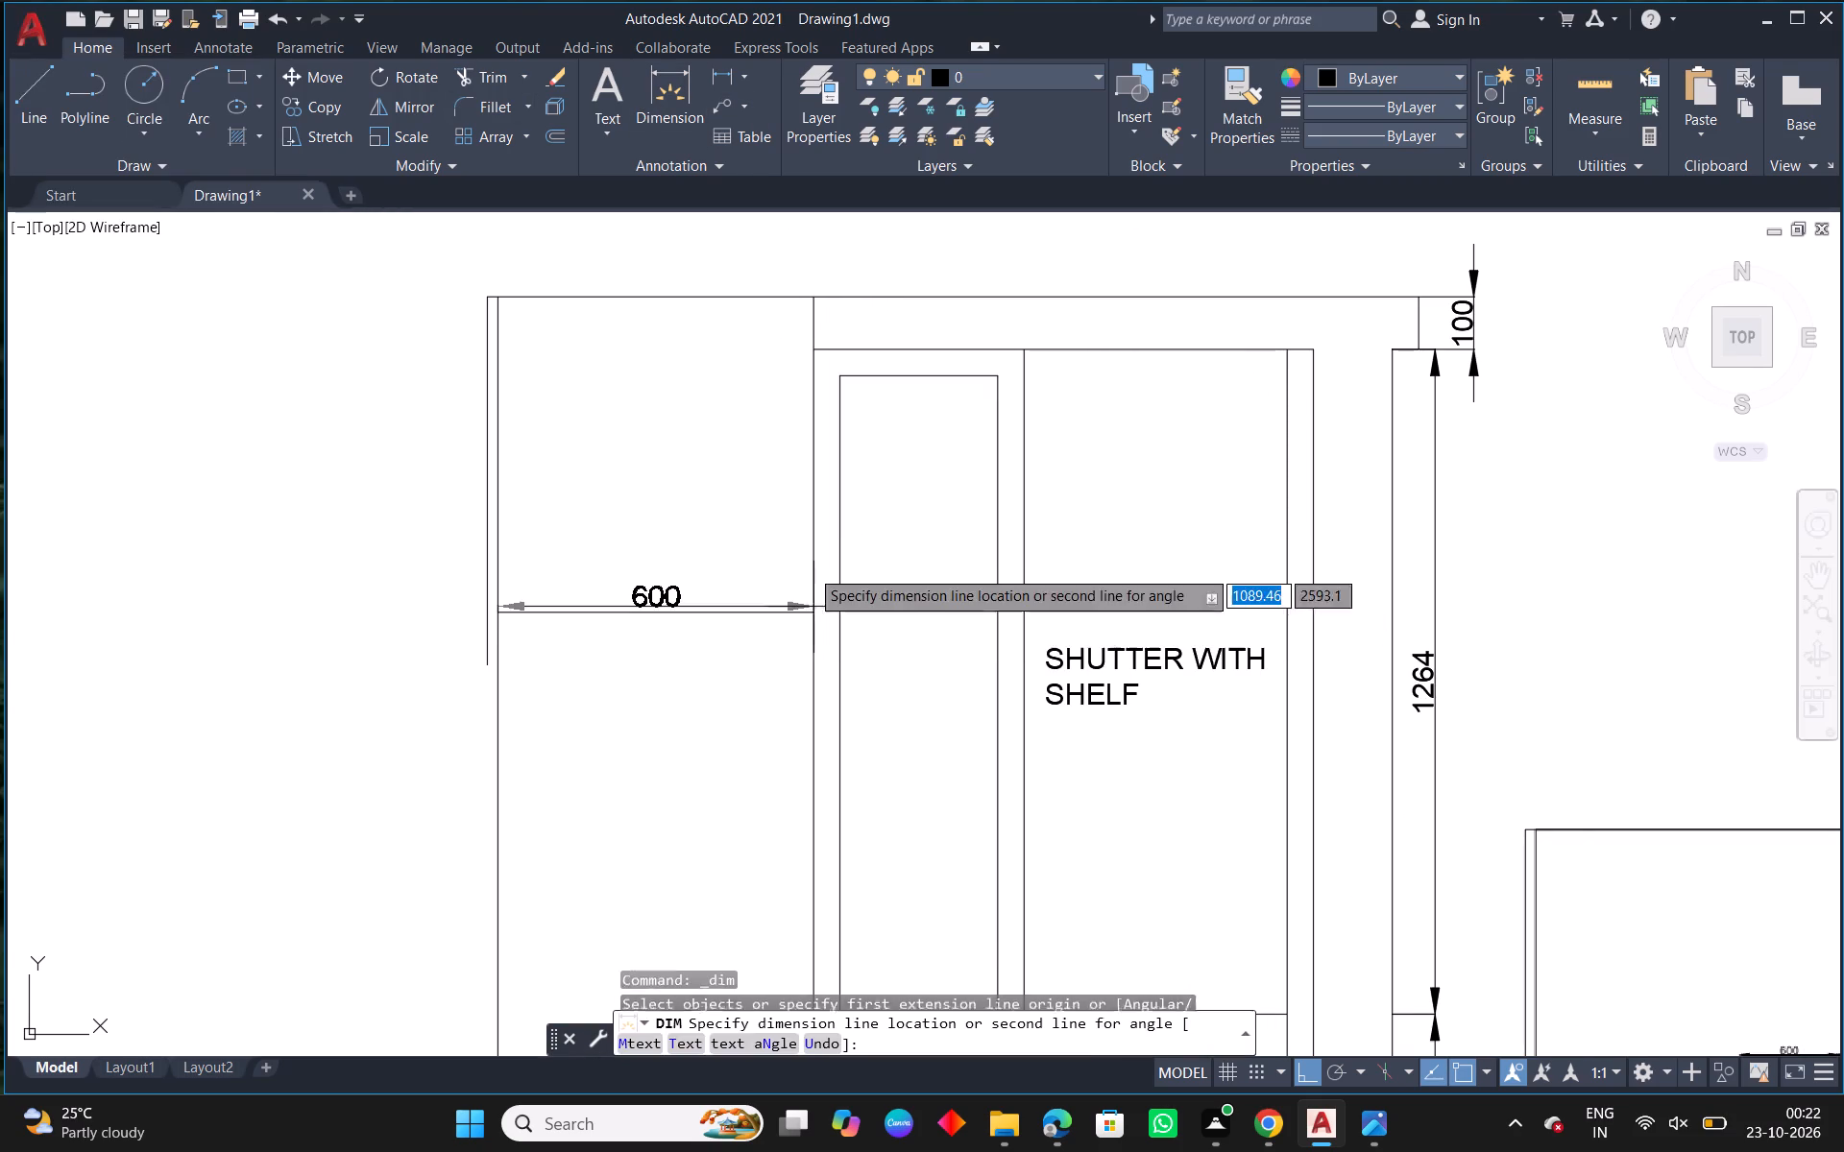
click(801, 511)
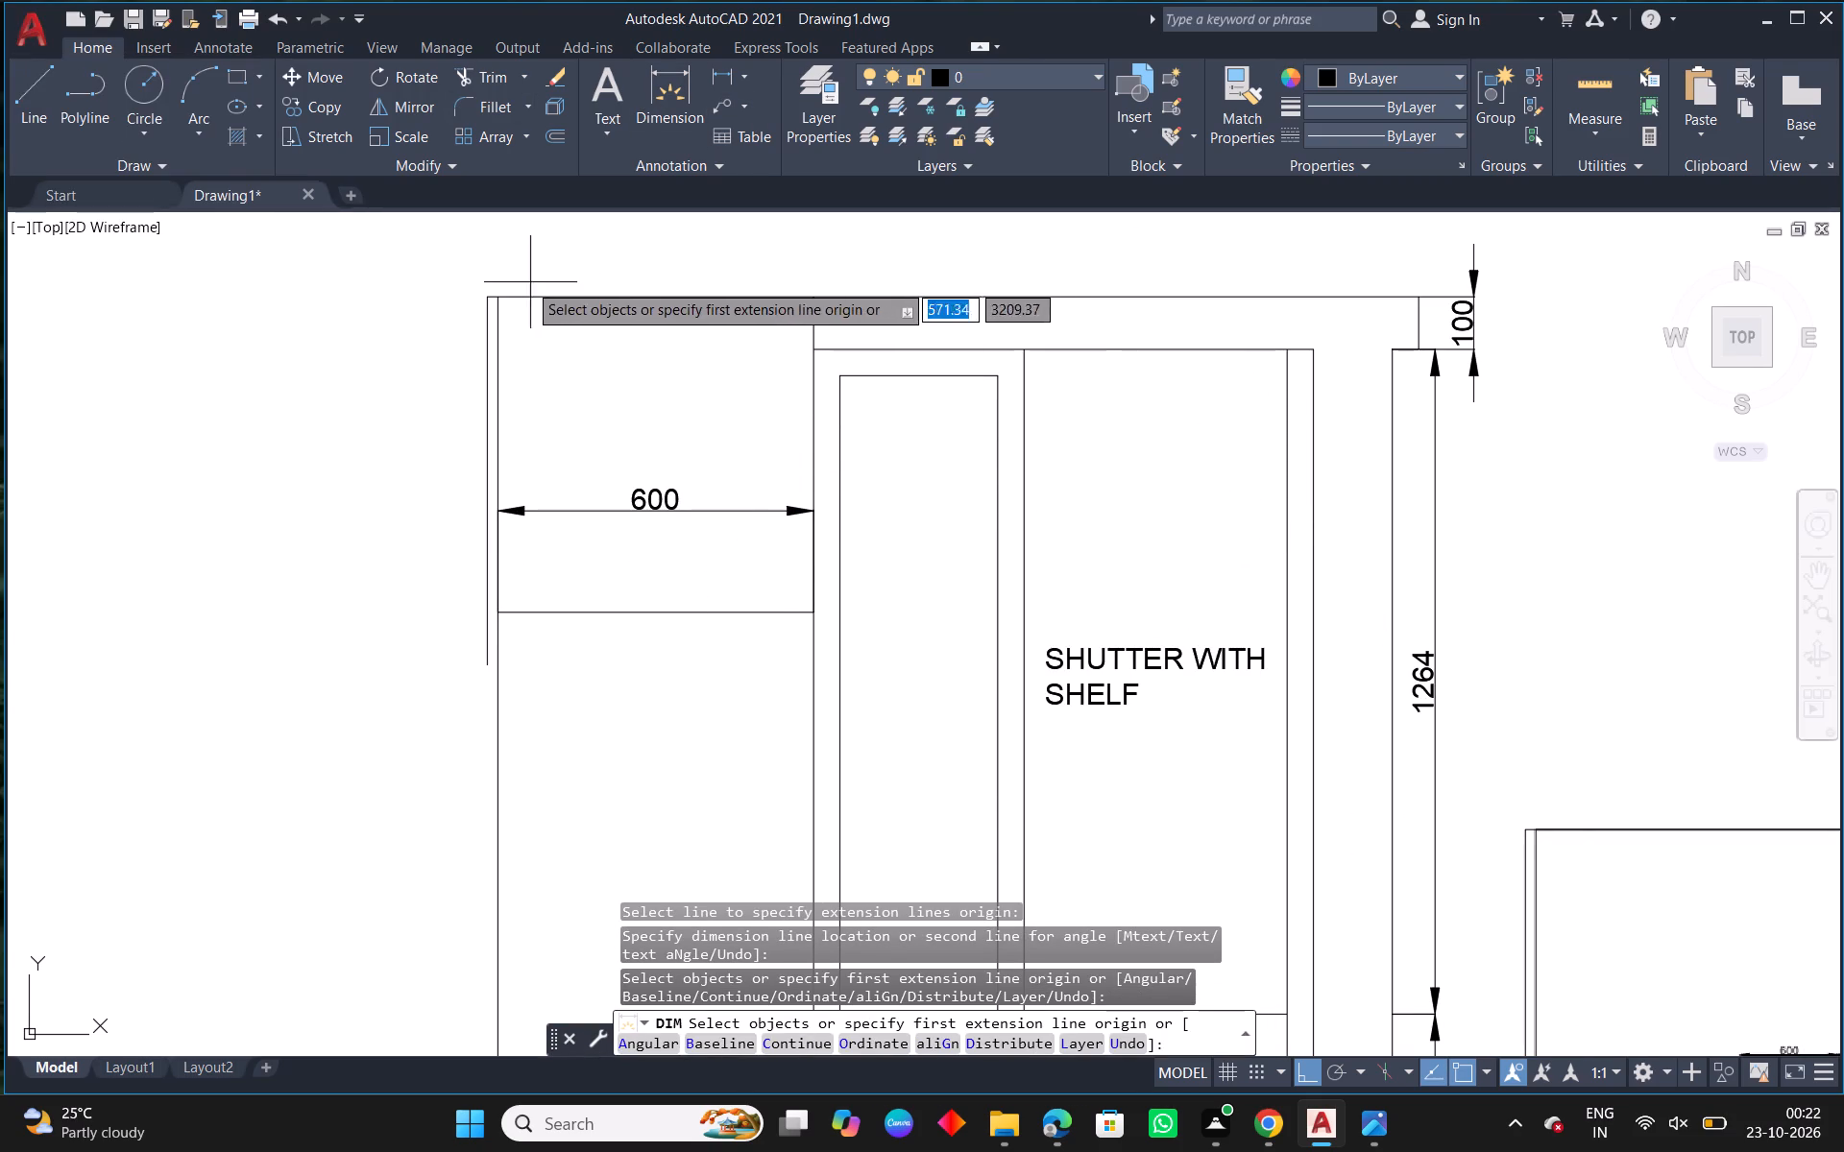
click(496, 296)
drag(498, 612, 511, 609)
click(562, 603)
Measure the height from the upper shelf line to the existing lower shelf in the open compartment.
middle_drag(721, 607, 720, 355)
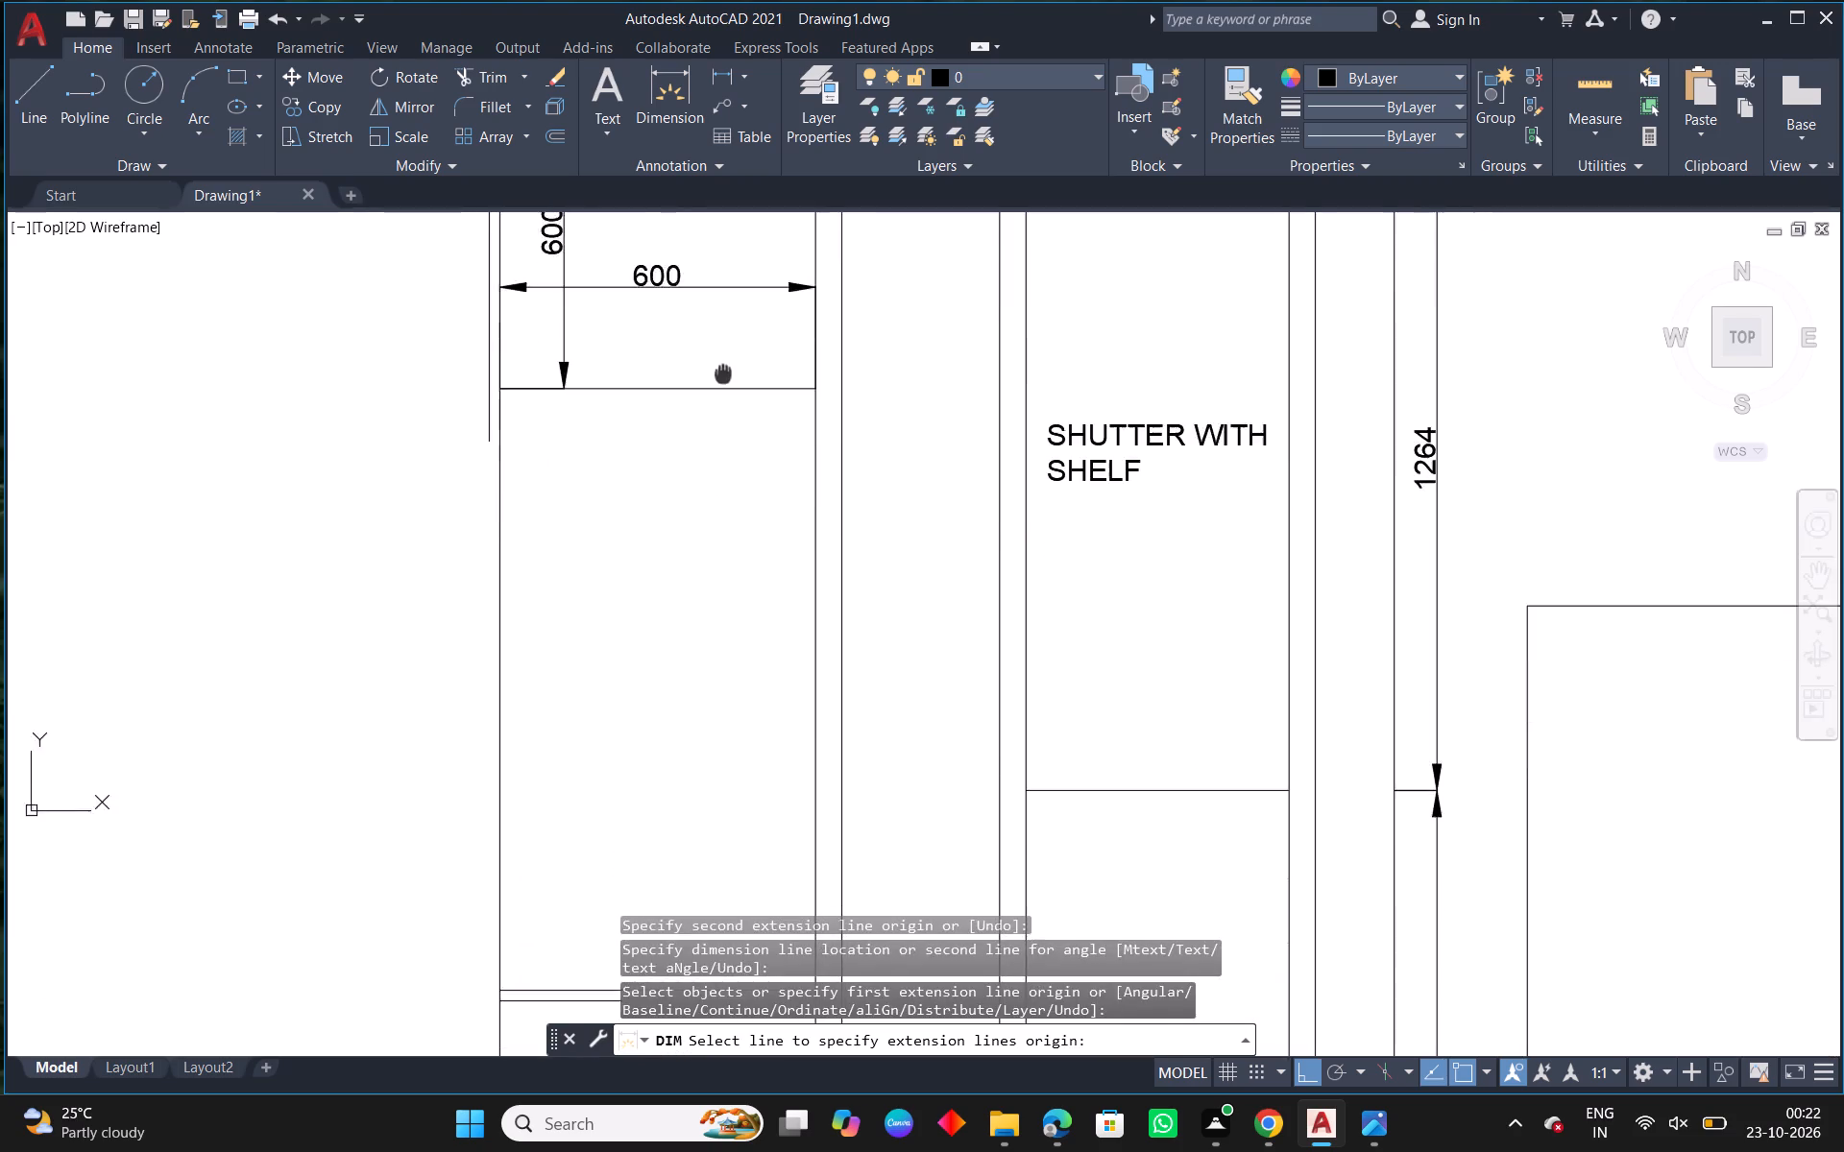
middle_drag(720, 355, 720, 352)
scroll(716, 343, down, 1)
click(682, 353)
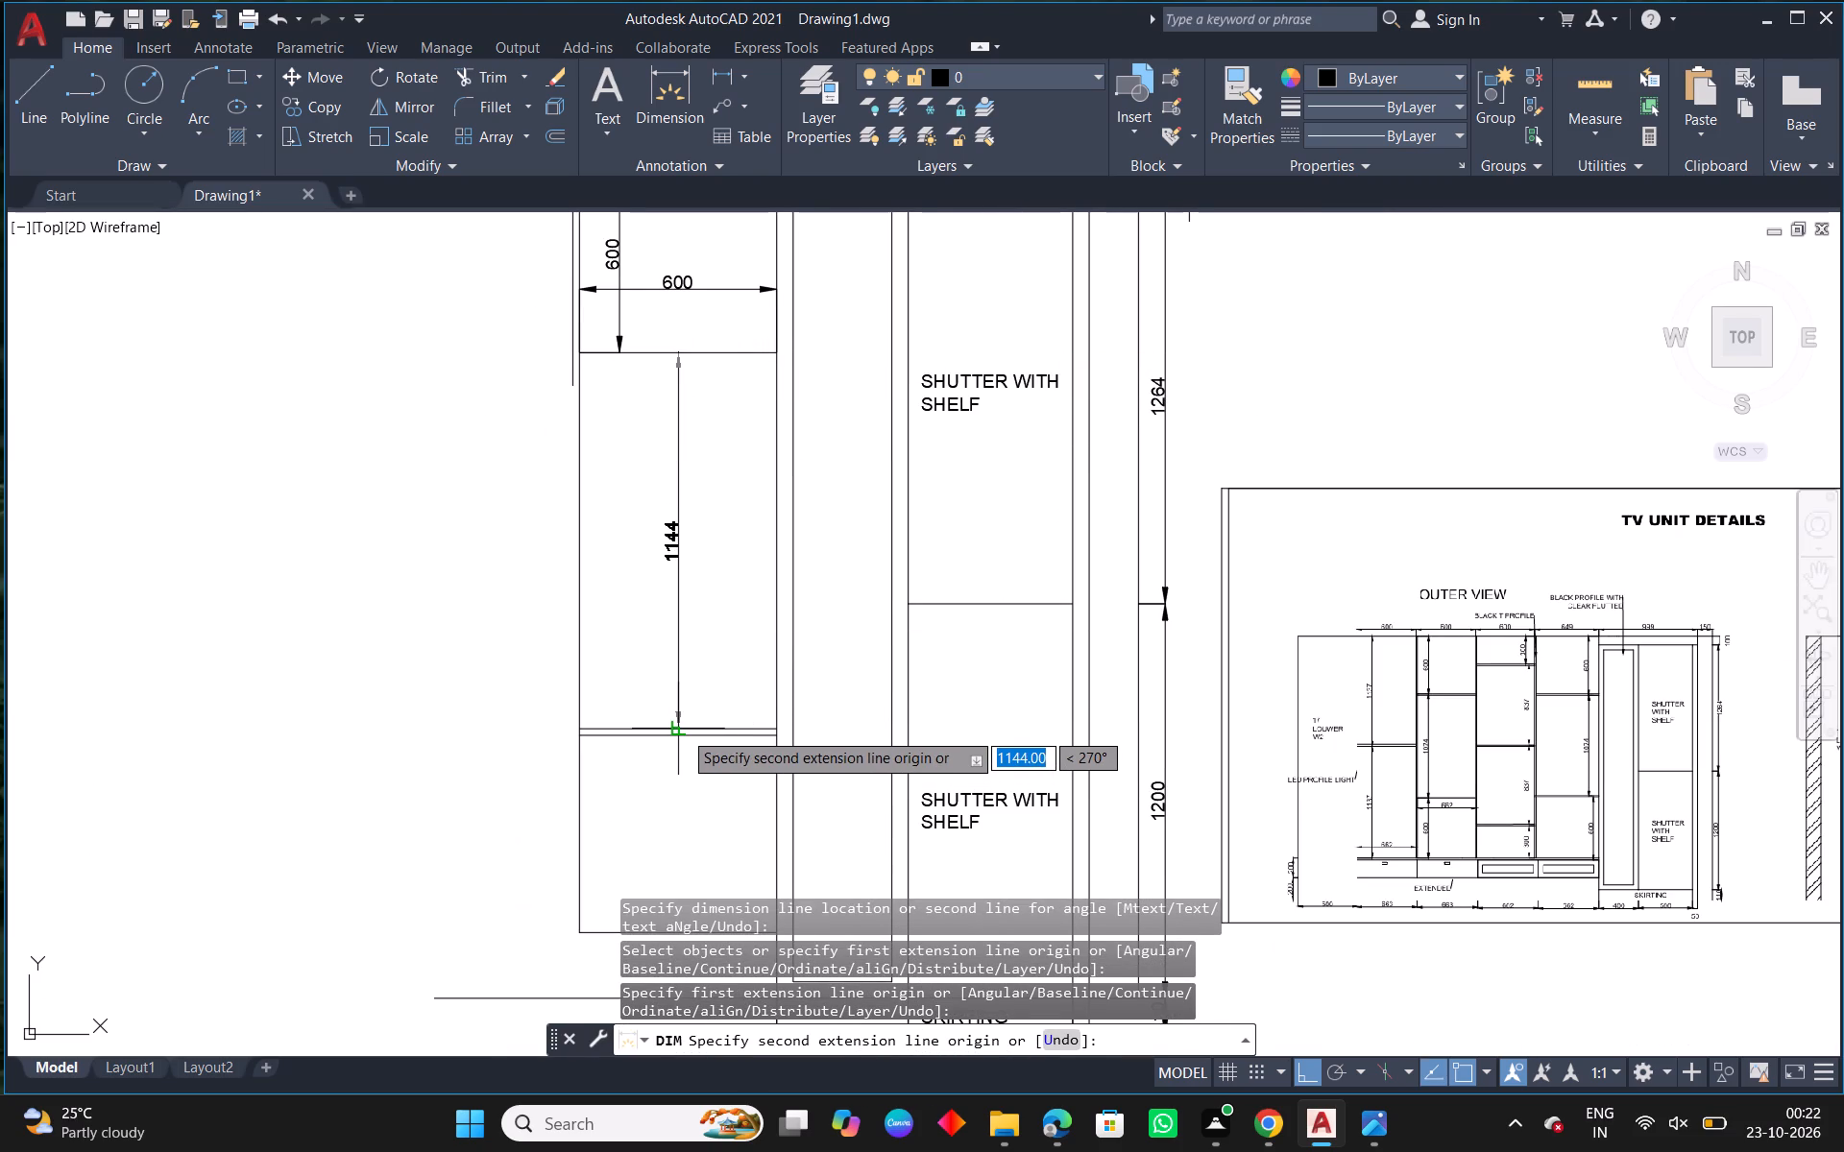
right_click(685, 731)
click(756, 756)
Offset the open compartment's upper shelf line 20 downward for the shelf thickness.
middle_drag(691, 675, 702, 677)
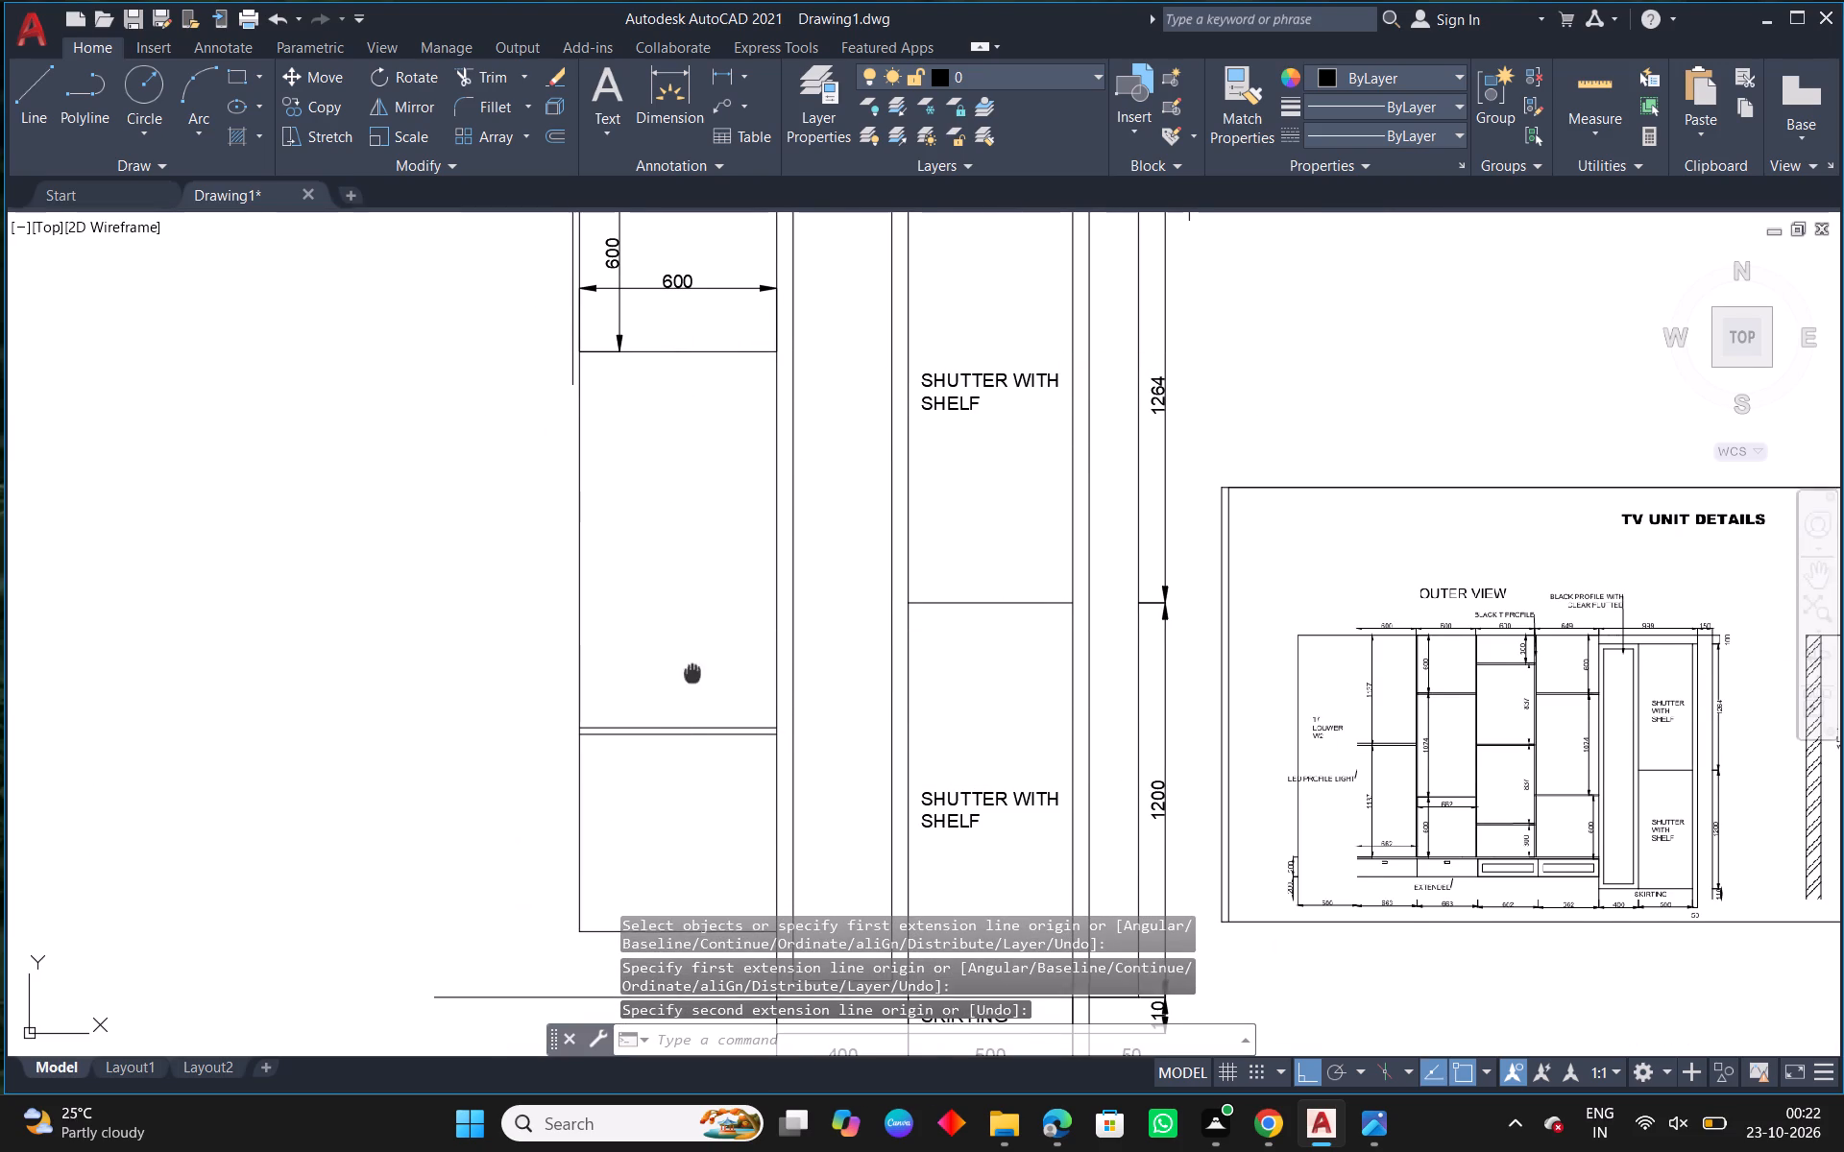
middle_drag(702, 677, 719, 707)
text(O 0)
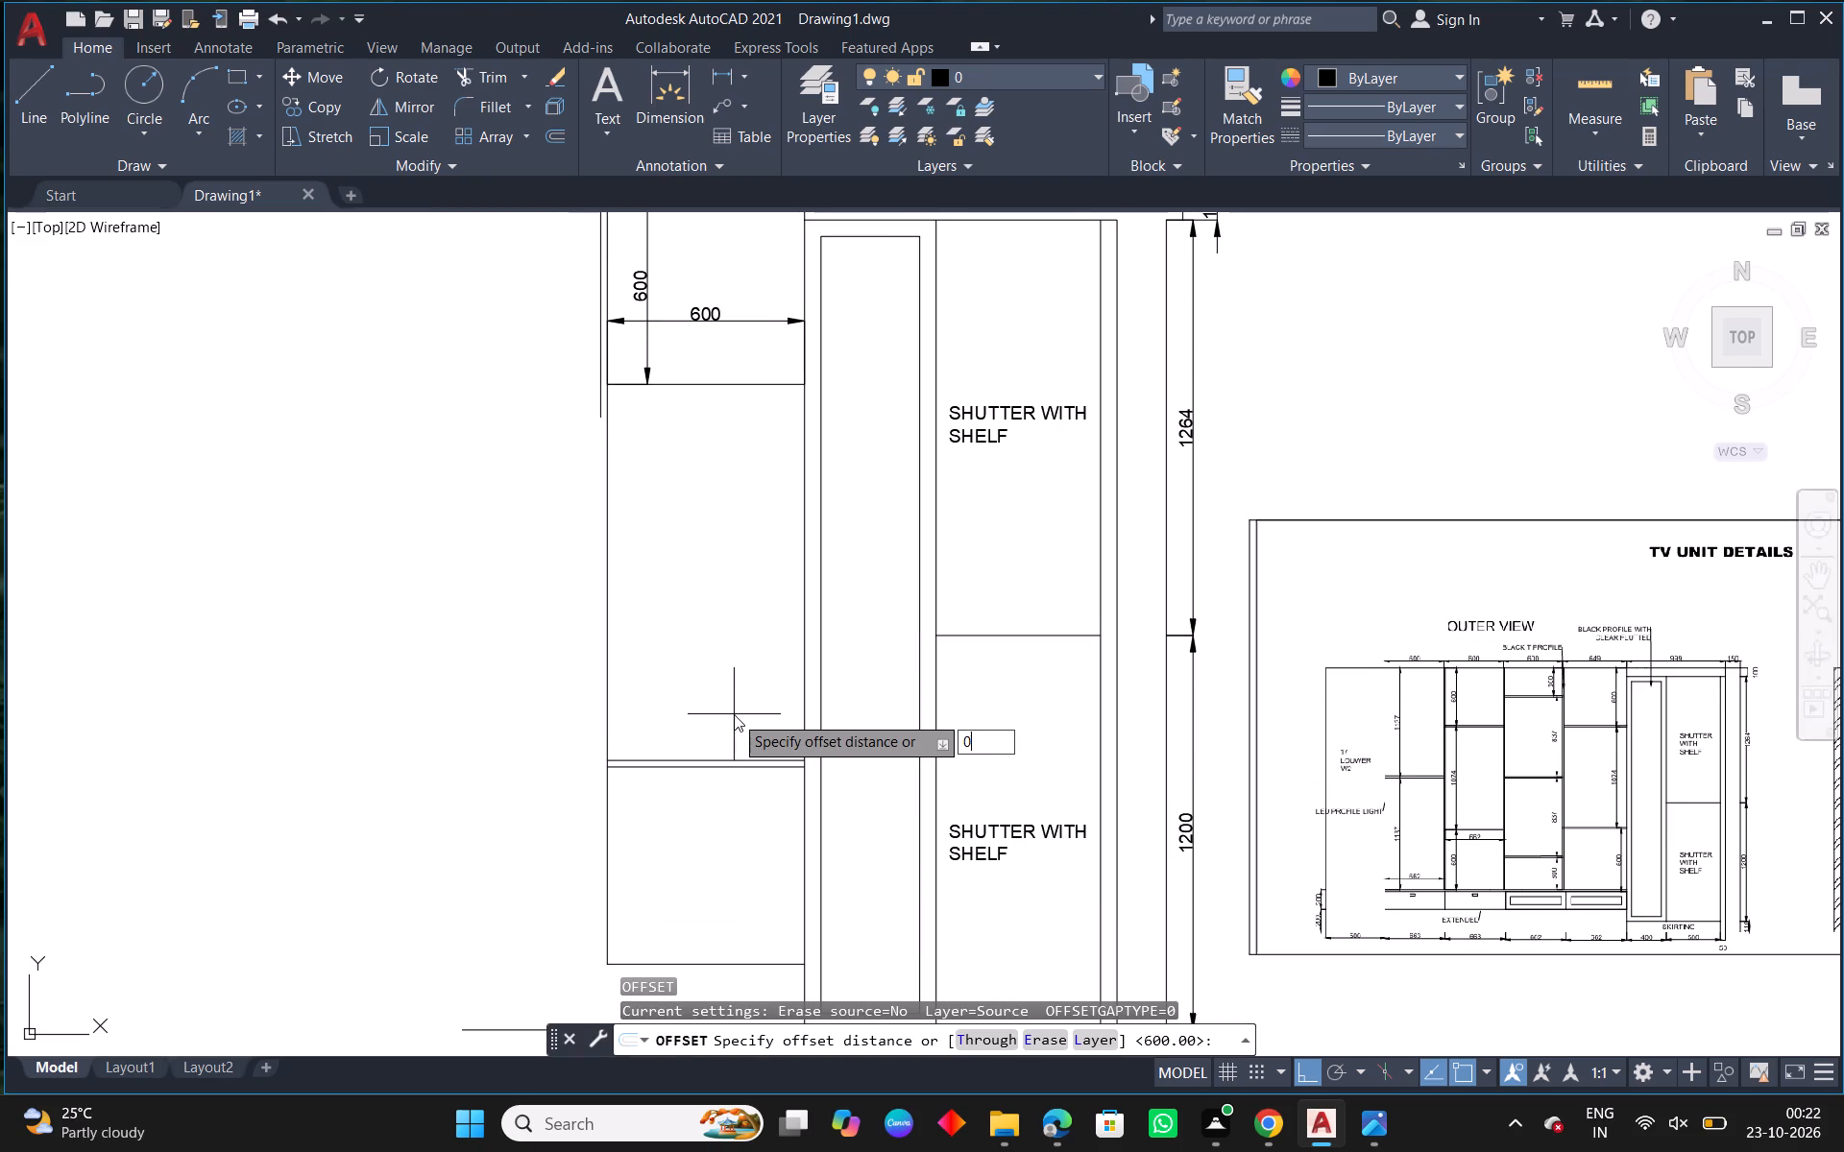
key(BackSpace)
text(20)
key(Return)
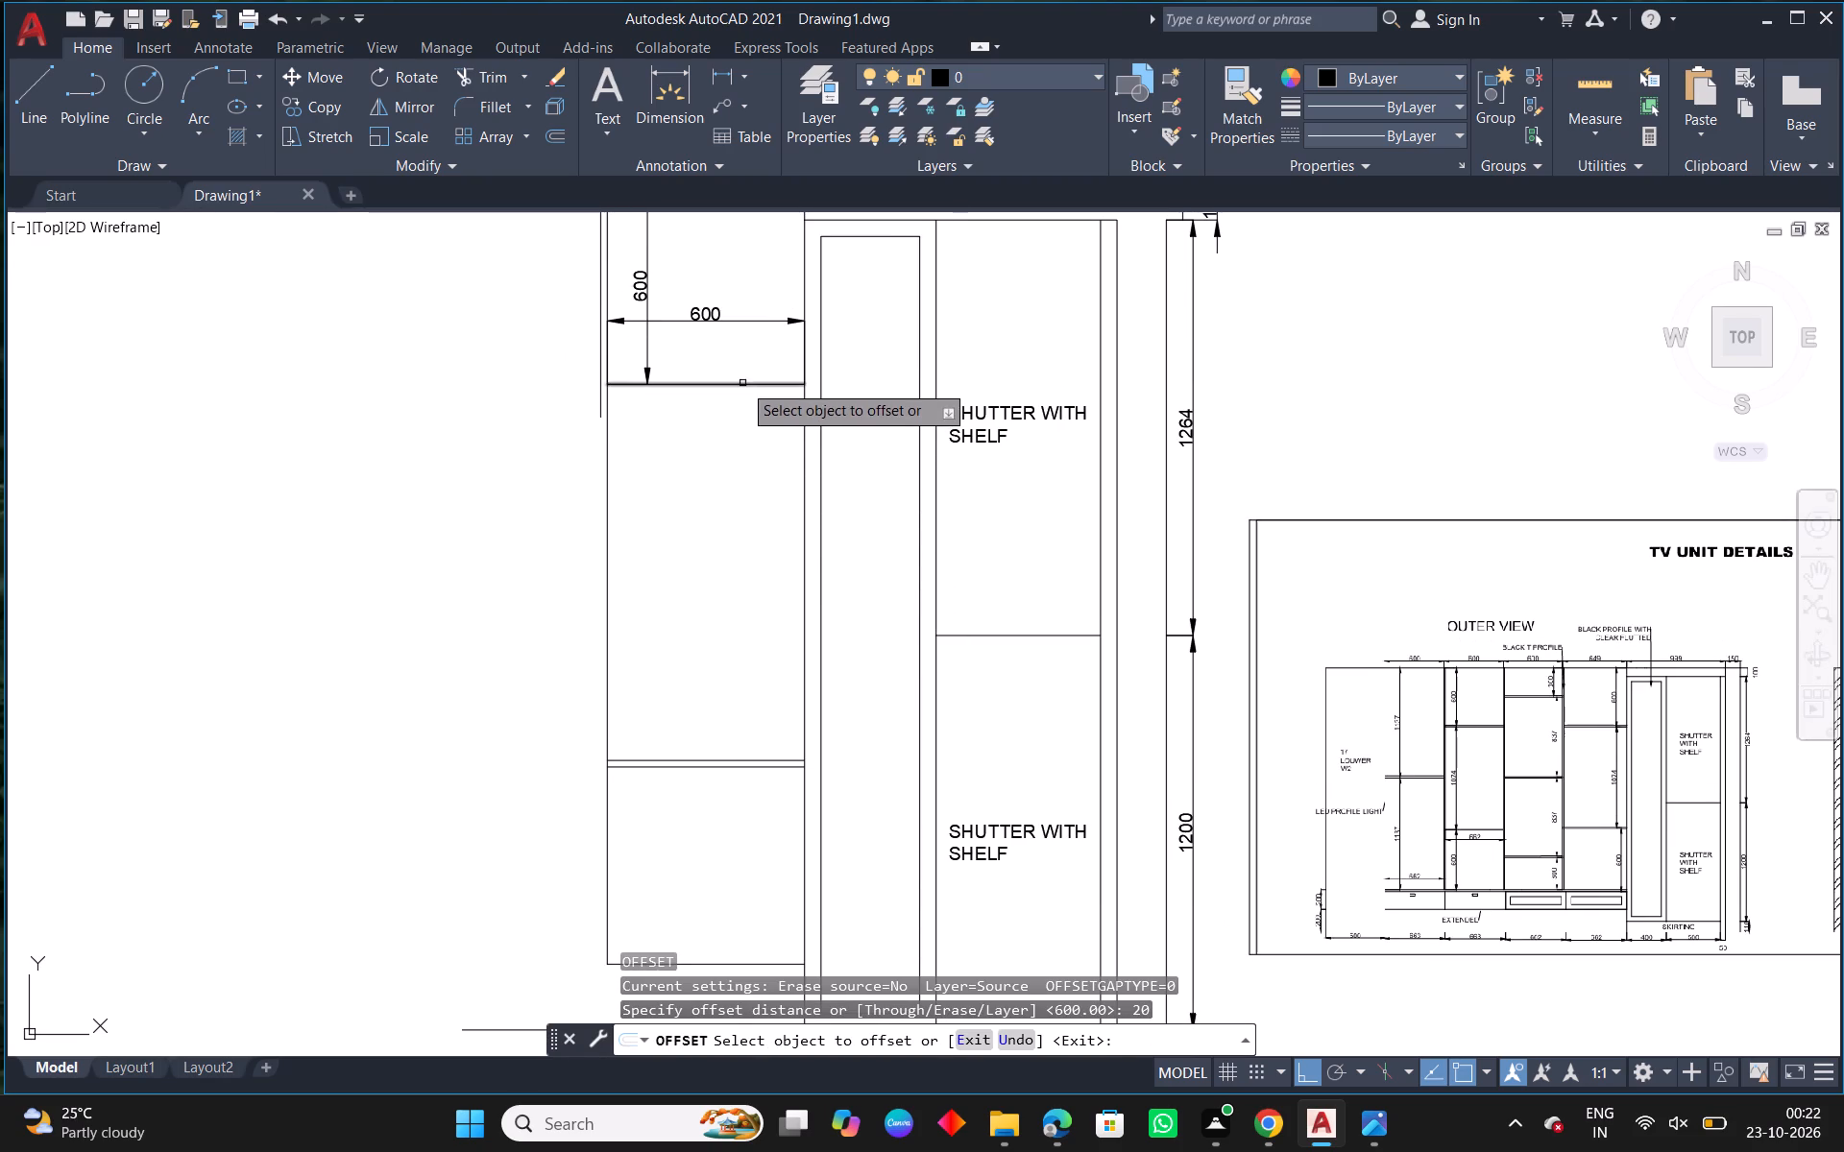
drag(742, 383, 740, 394)
click(728, 420)
right_click(728, 420)
click(810, 447)
Erase the two old lower shelf lines in the open compartment.
drag(654, 683, 647, 738)
click(636, 844)
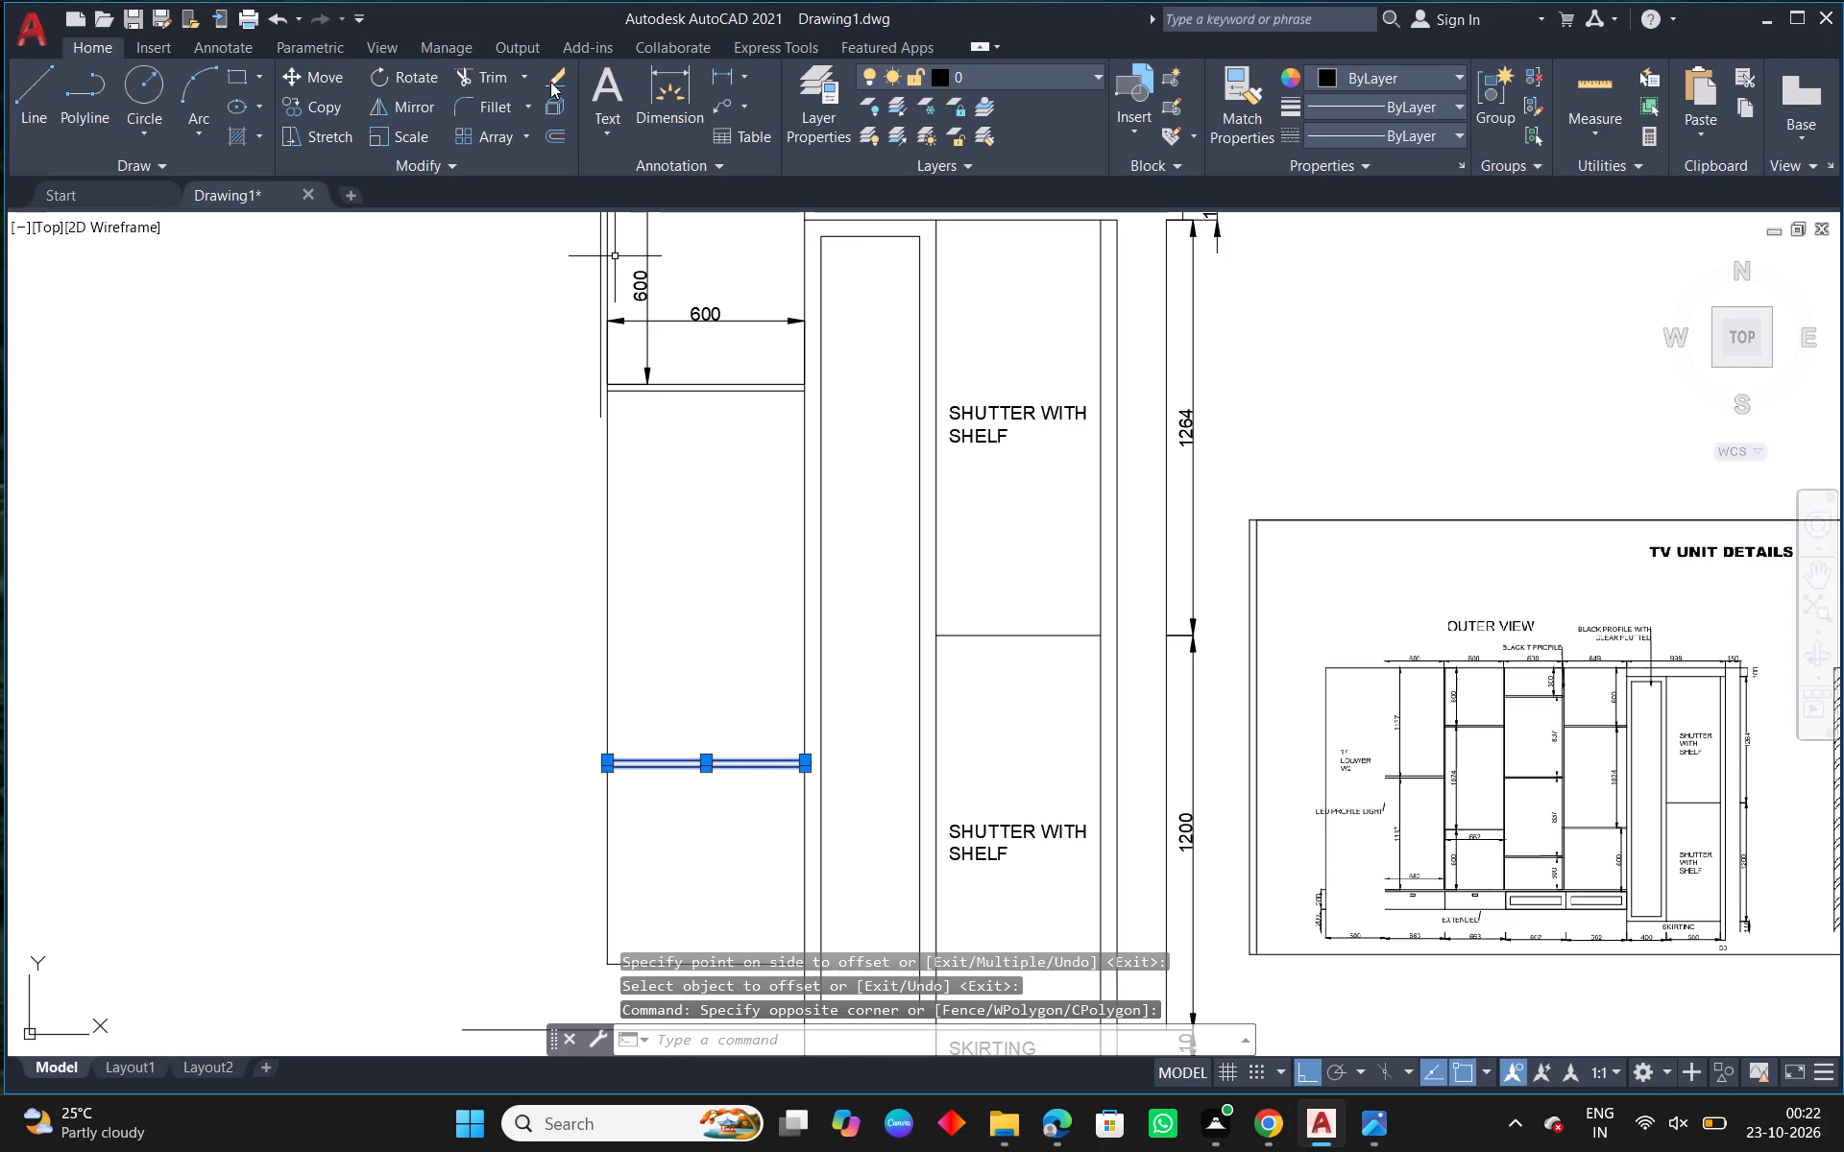
click(550, 82)
Offset the upper shelf's underside line 1074 downward for the top of the lower shelf.
text(O 1074)
key(Return)
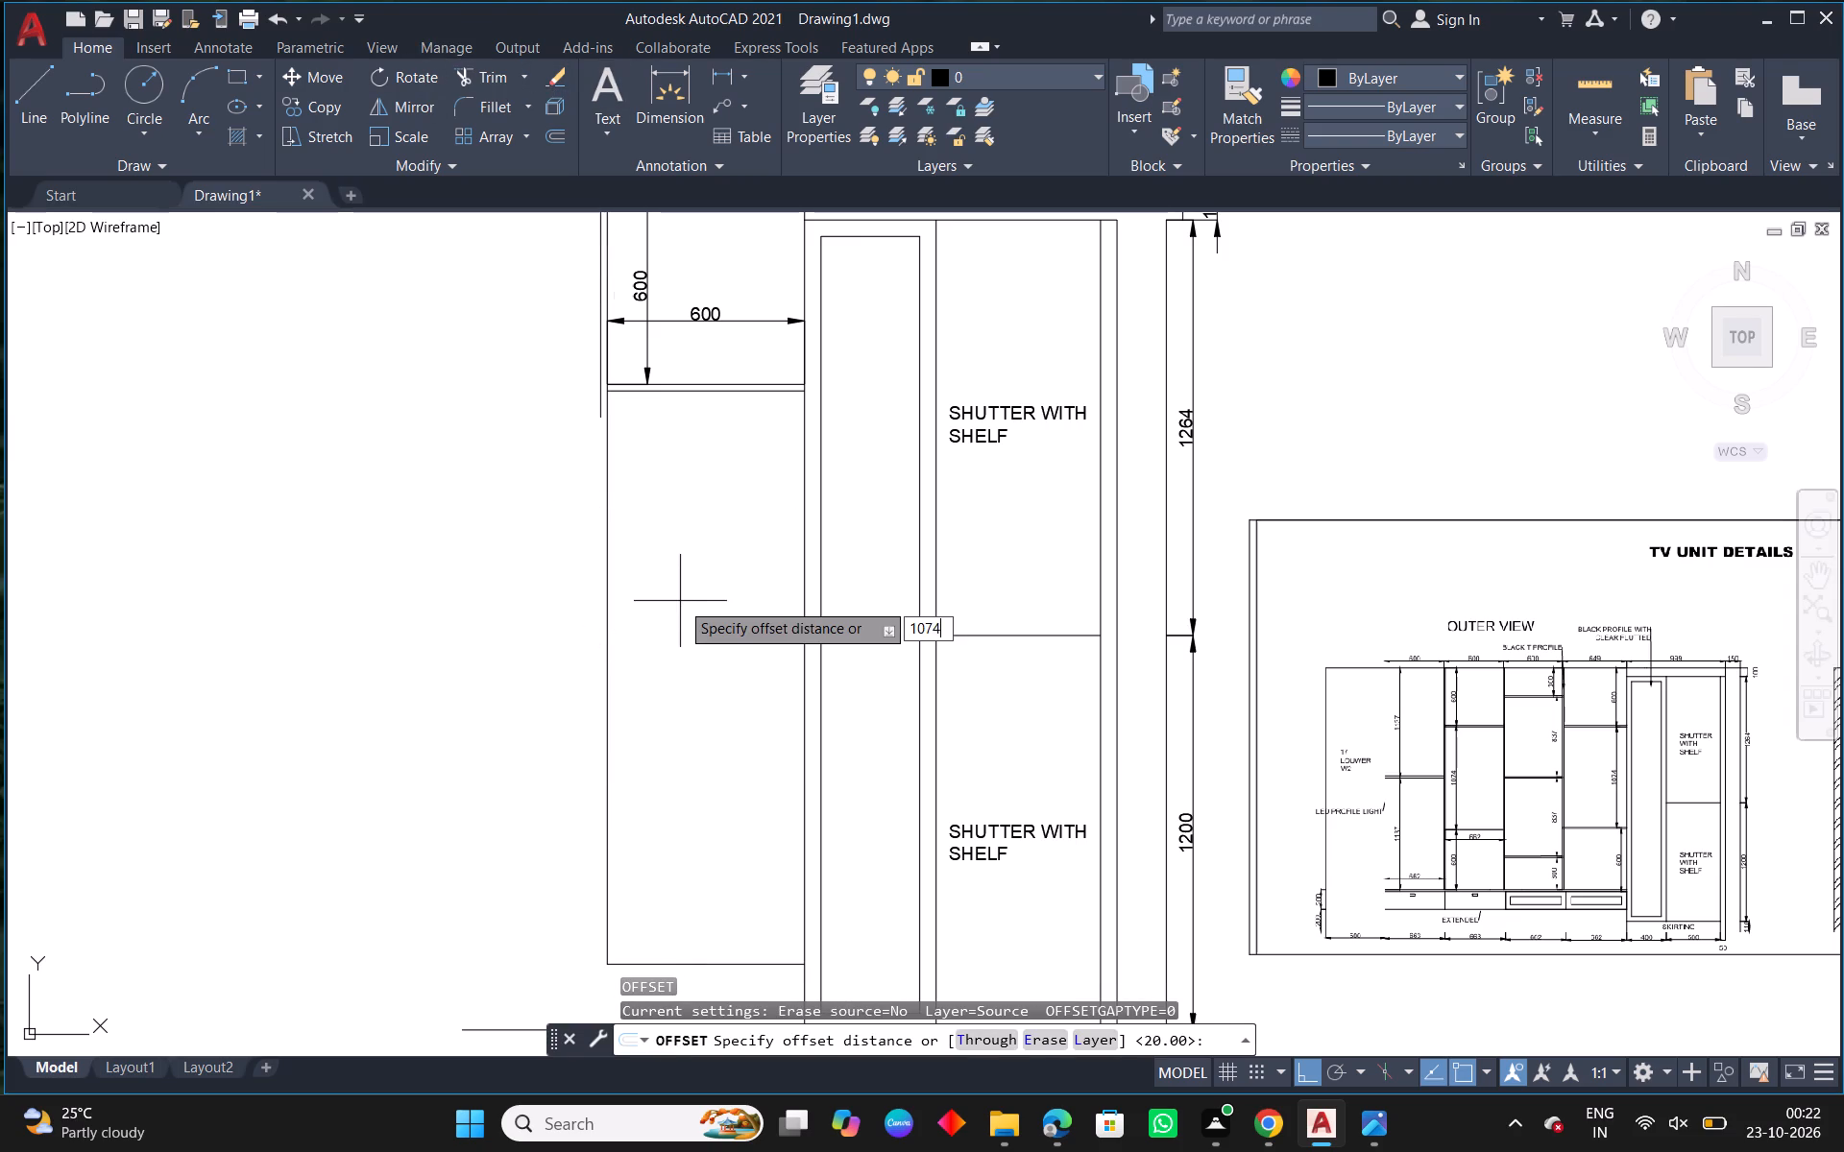
click(749, 390)
click(725, 481)
right_click(724, 481)
click(799, 490)
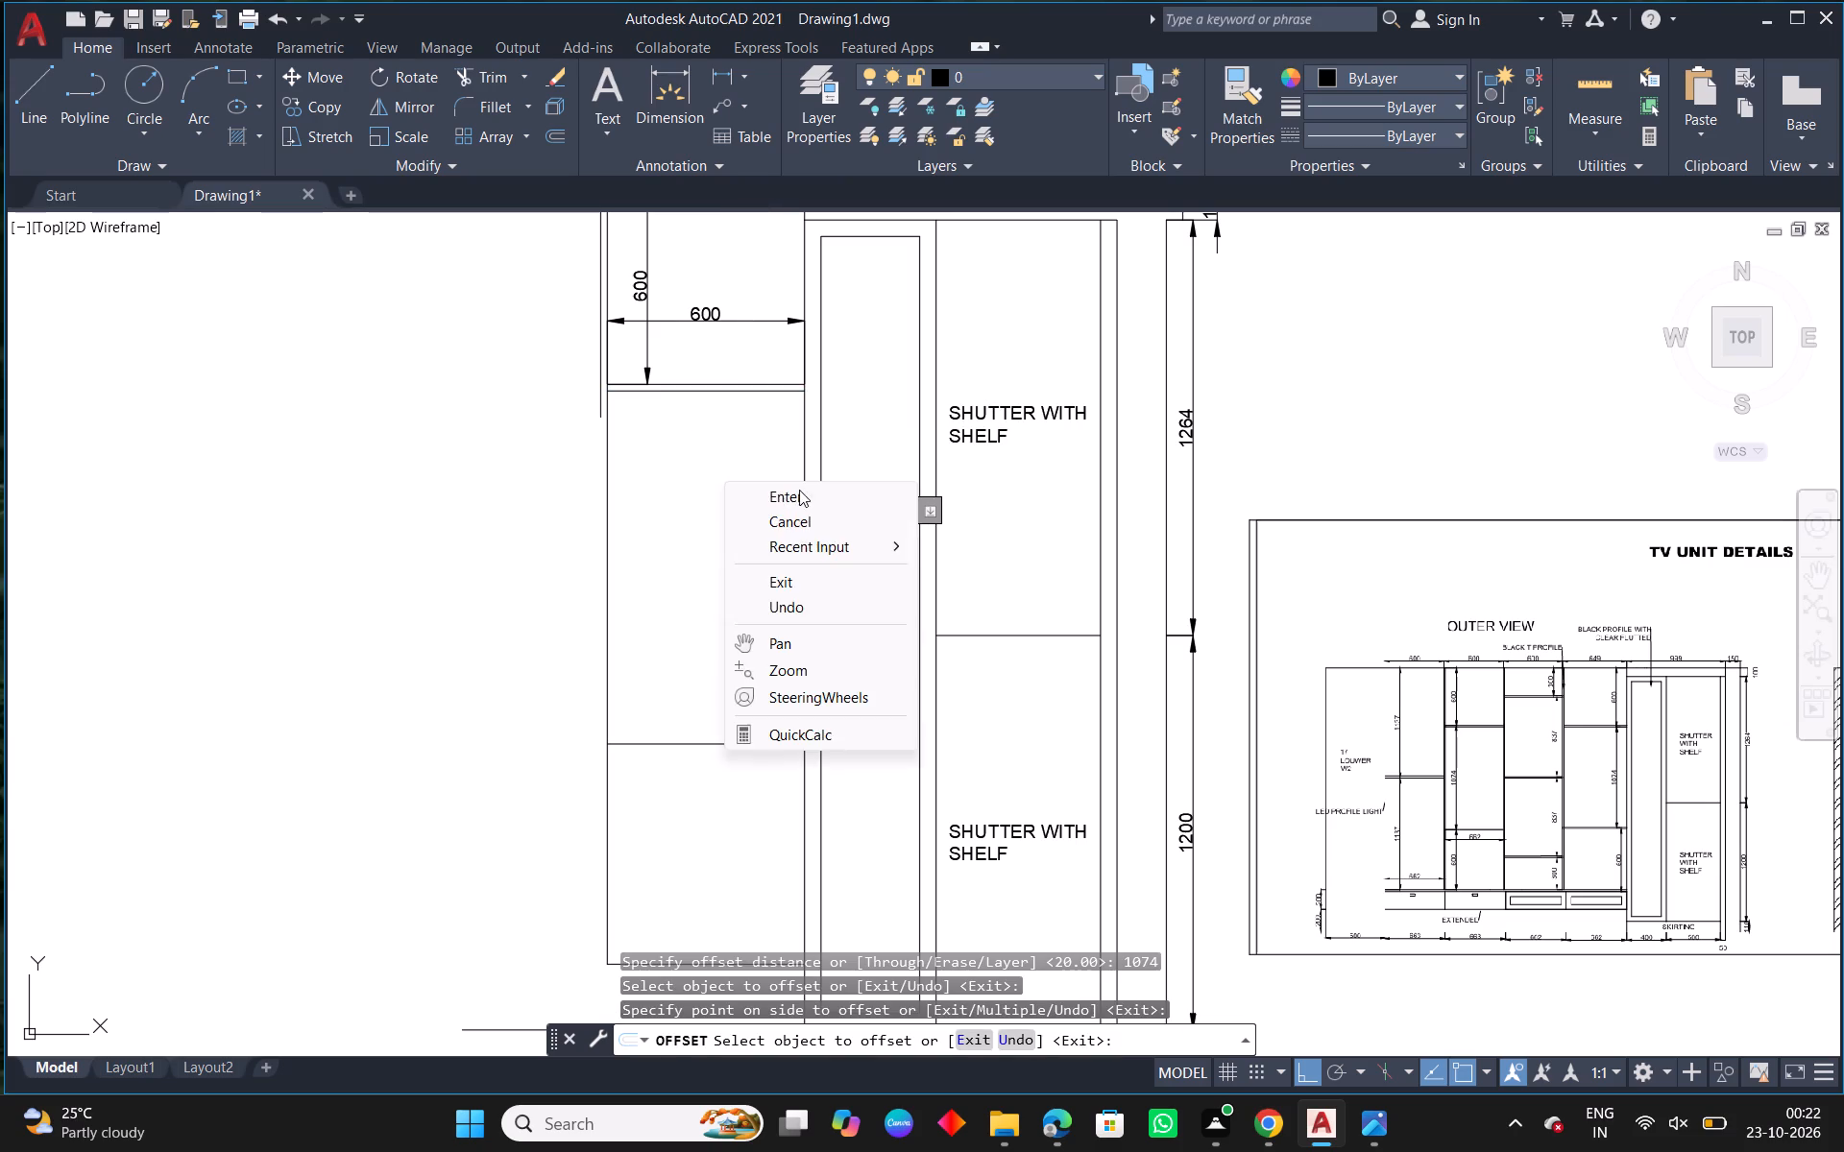
Offset the new lower shelf line 20 downward for the shelf thickness.
text(O 20)
key(Return)
middle_drag(807, 468, 814, 276)
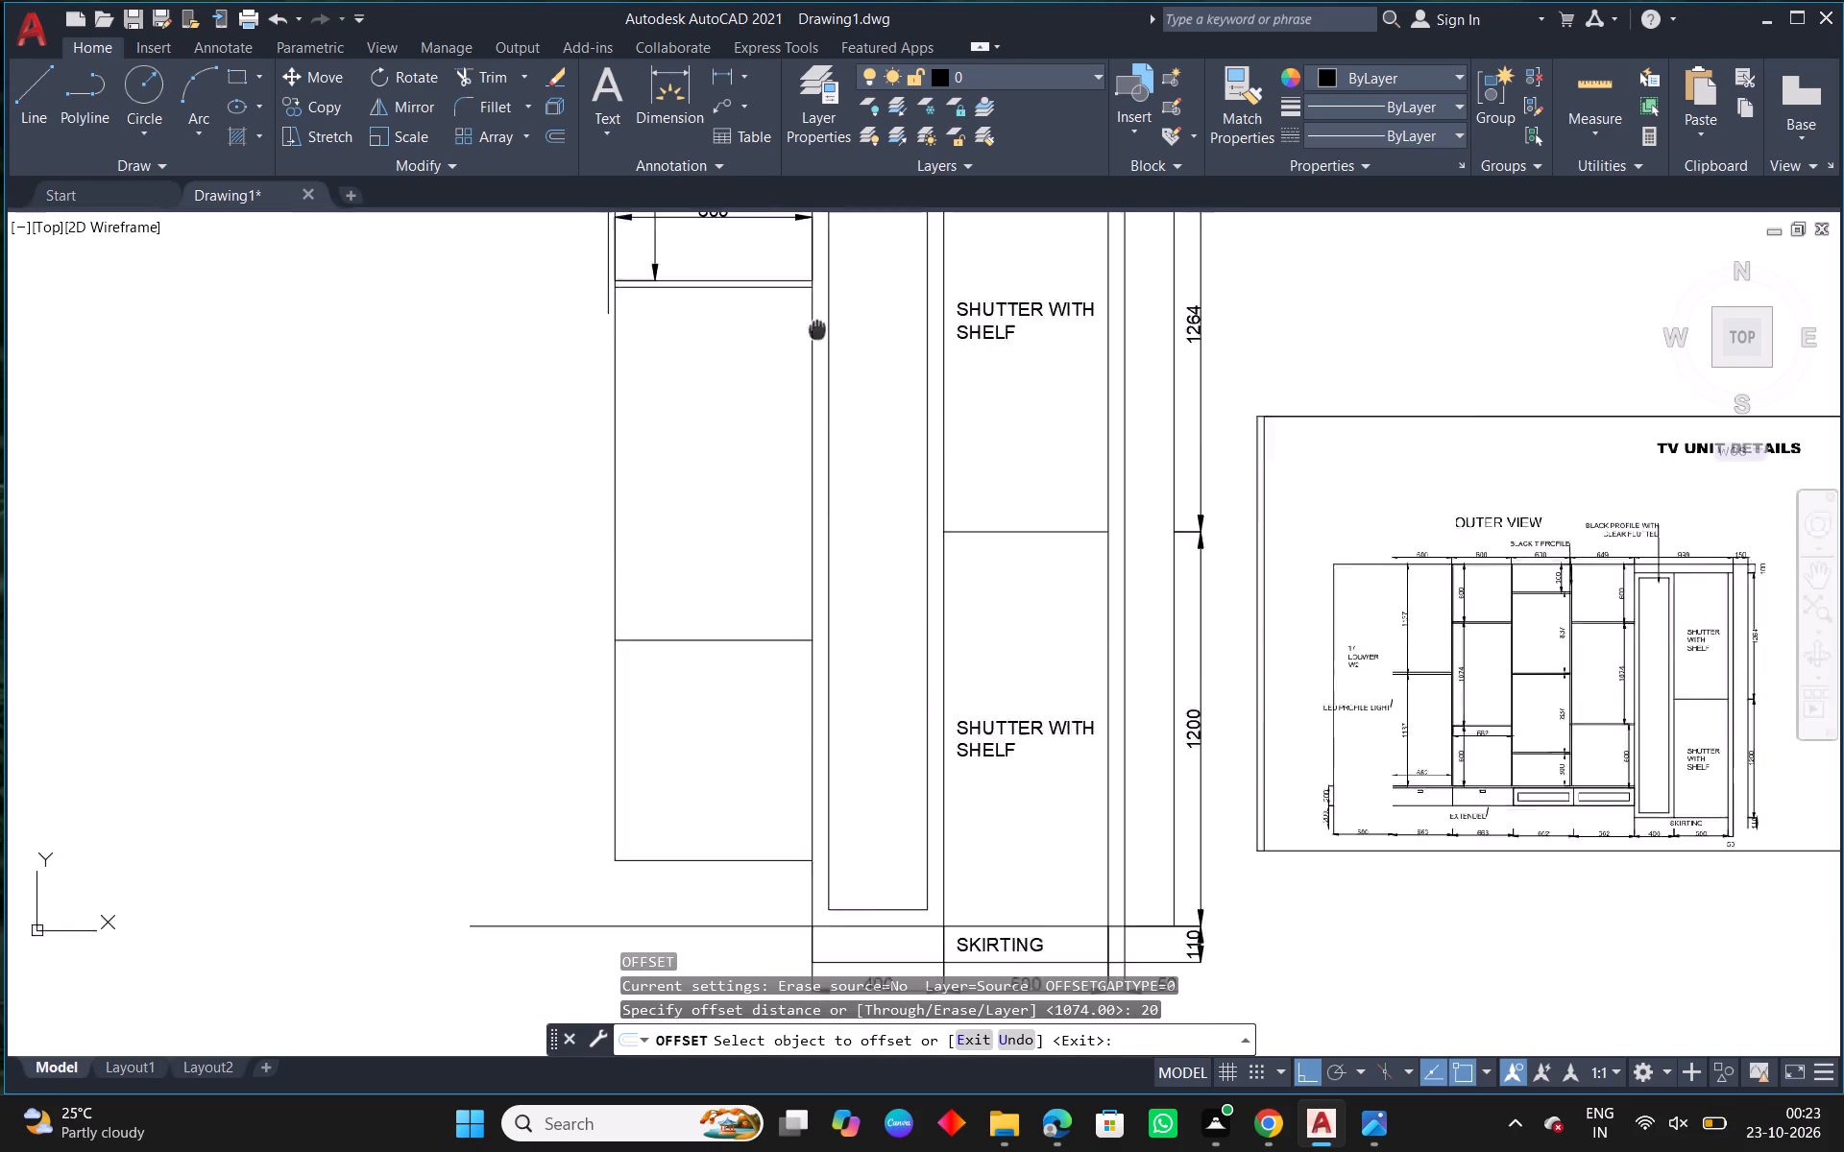
middle_drag(814, 276, 799, 218)
click(736, 494)
click(716, 561)
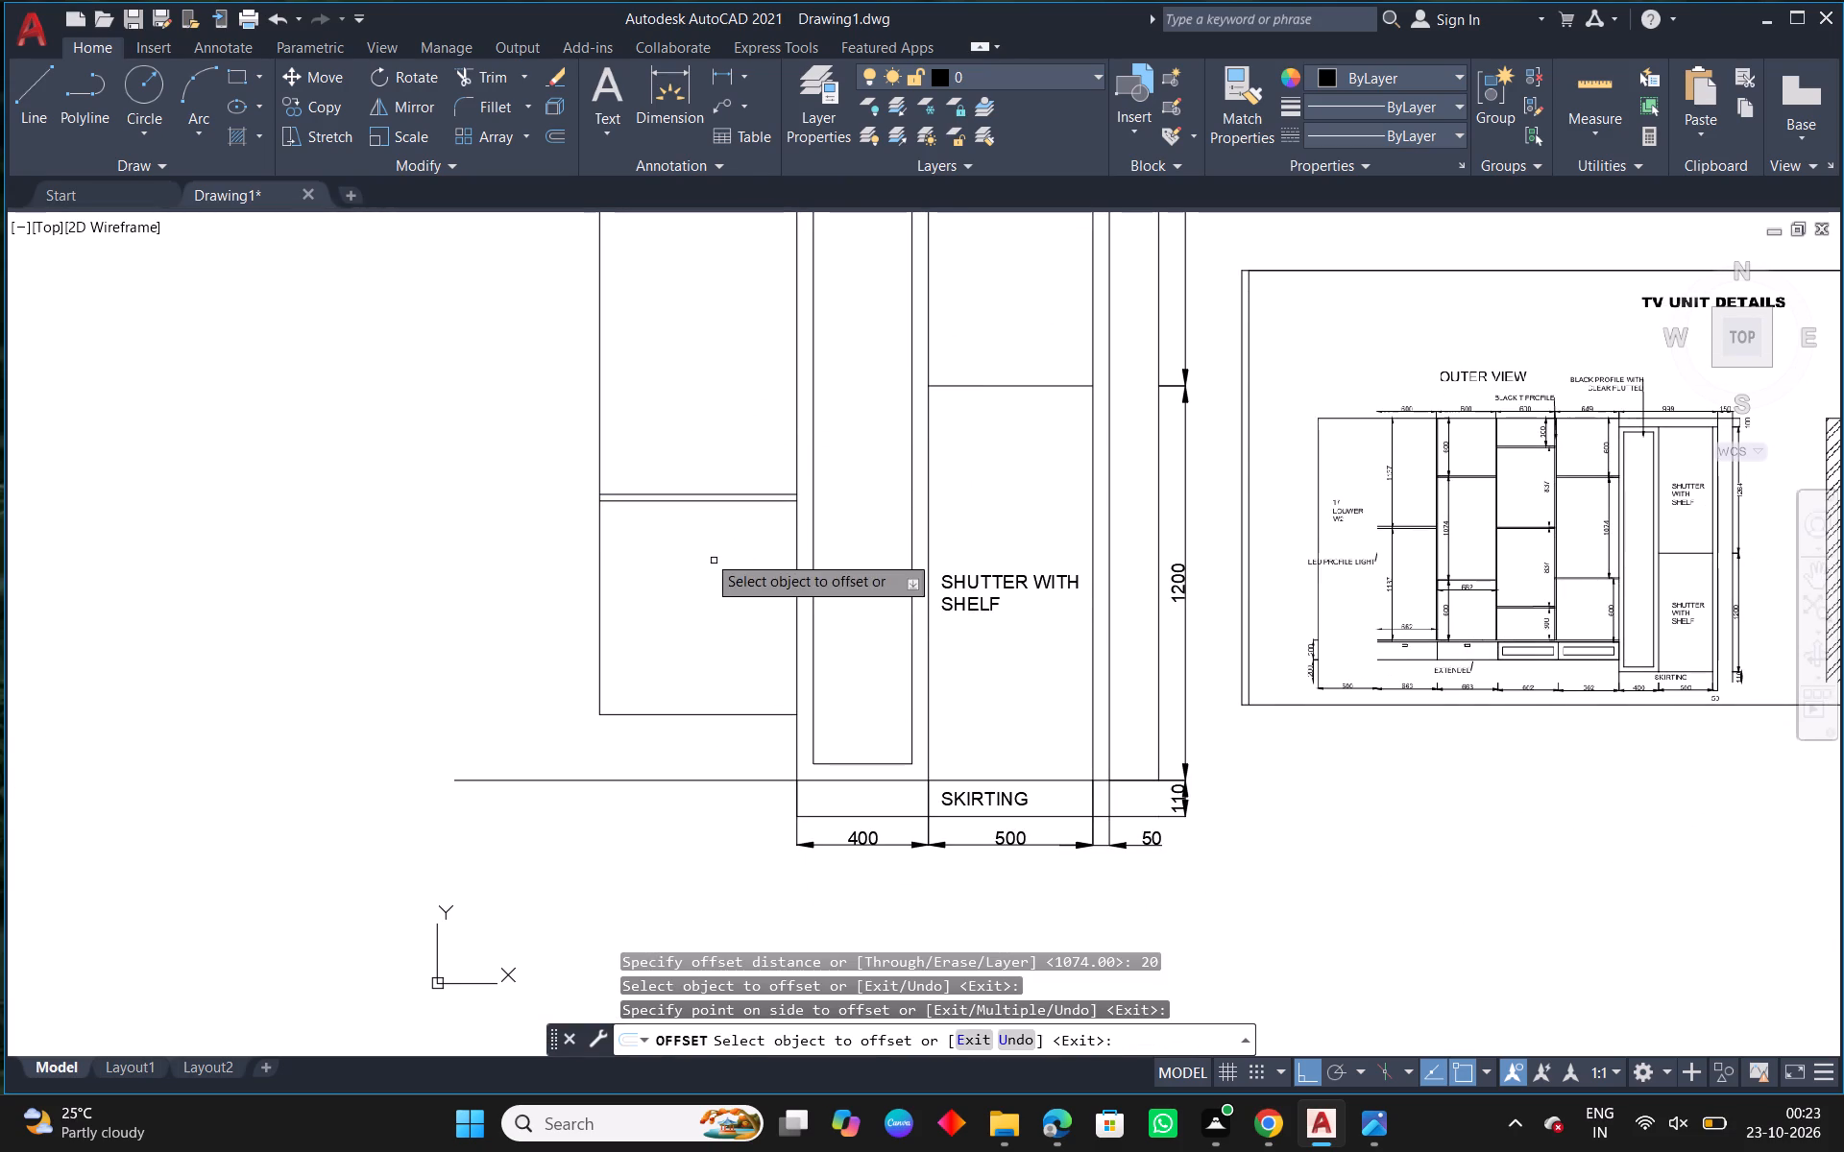
right_click(695, 543)
click(768, 565)
Dimension the middle opening's height between the two shelves, aligned with the vertical dimension above.
scroll(681, 668, down, 2)
scroll(704, 503, up, 2)
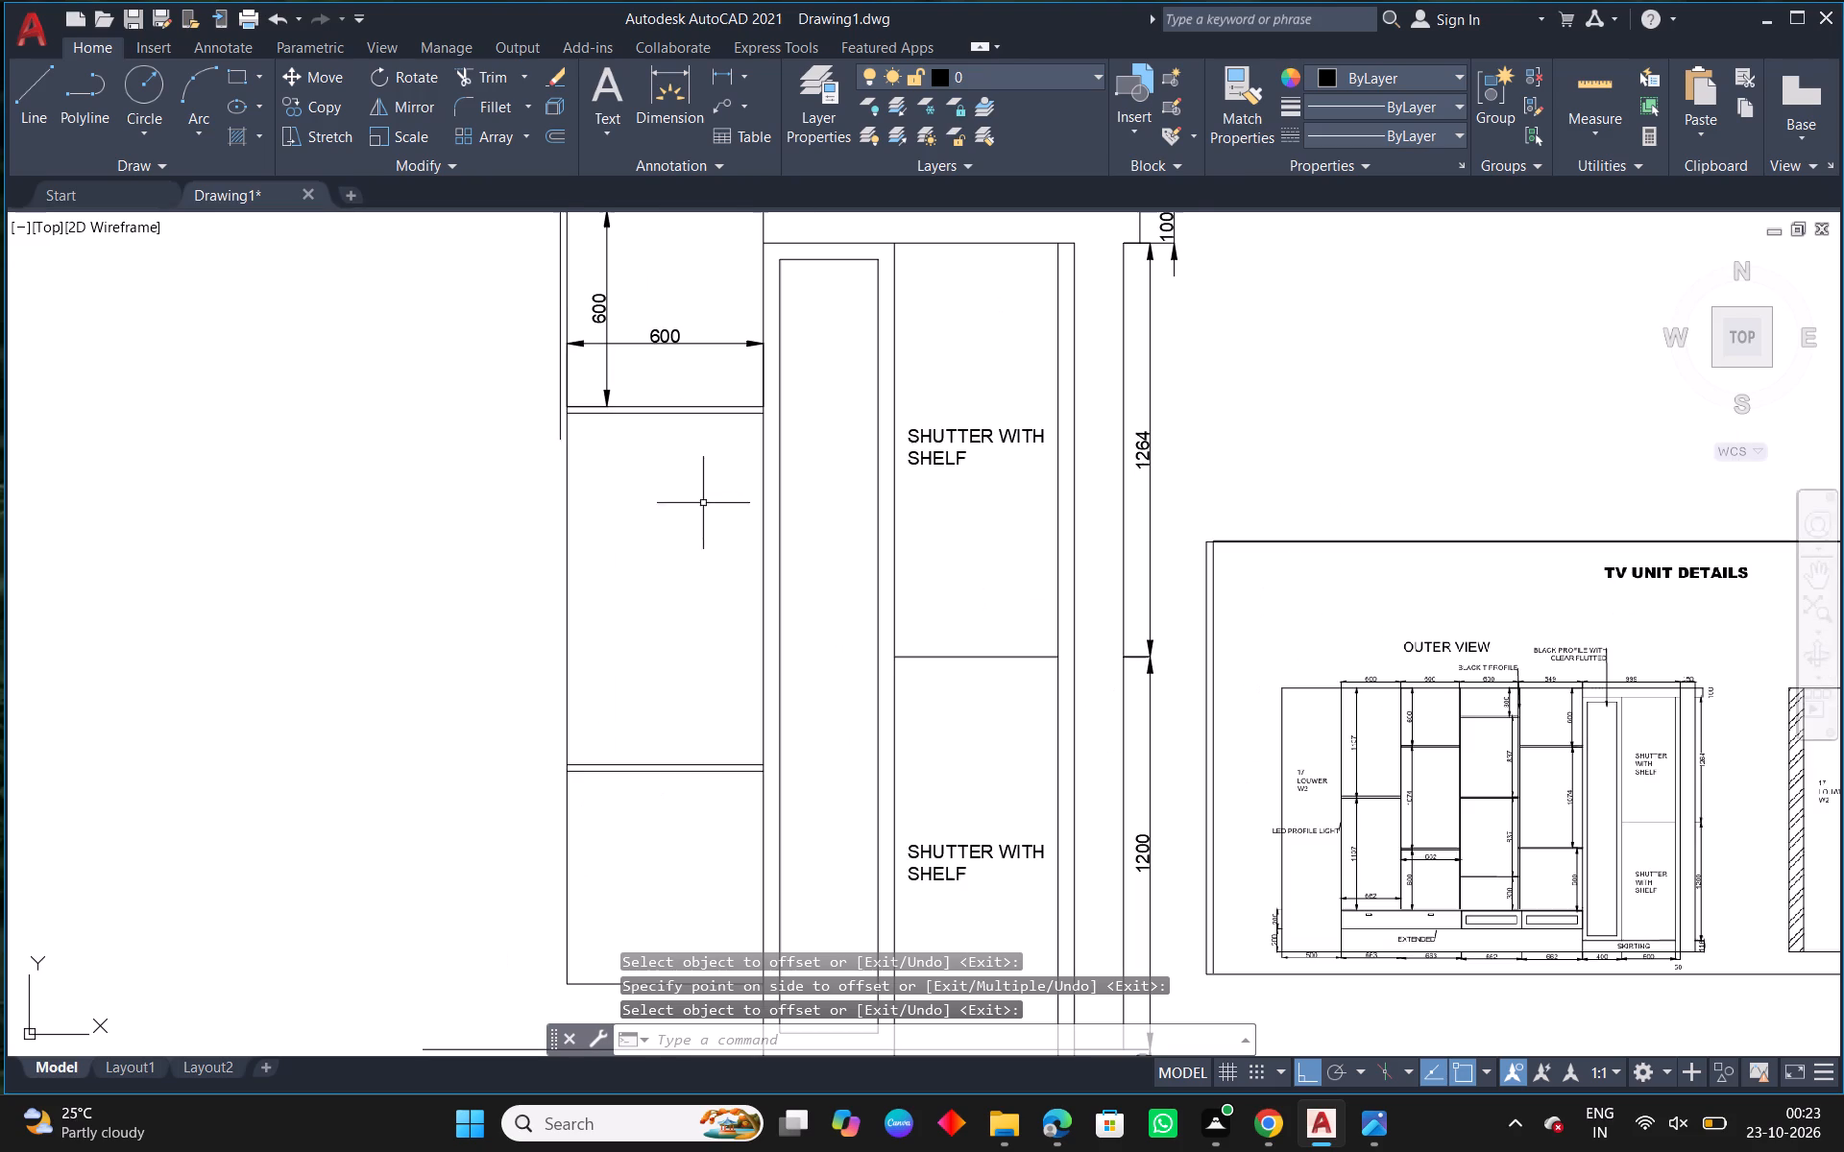
click(654, 107)
scroll(583, 827, up, 1)
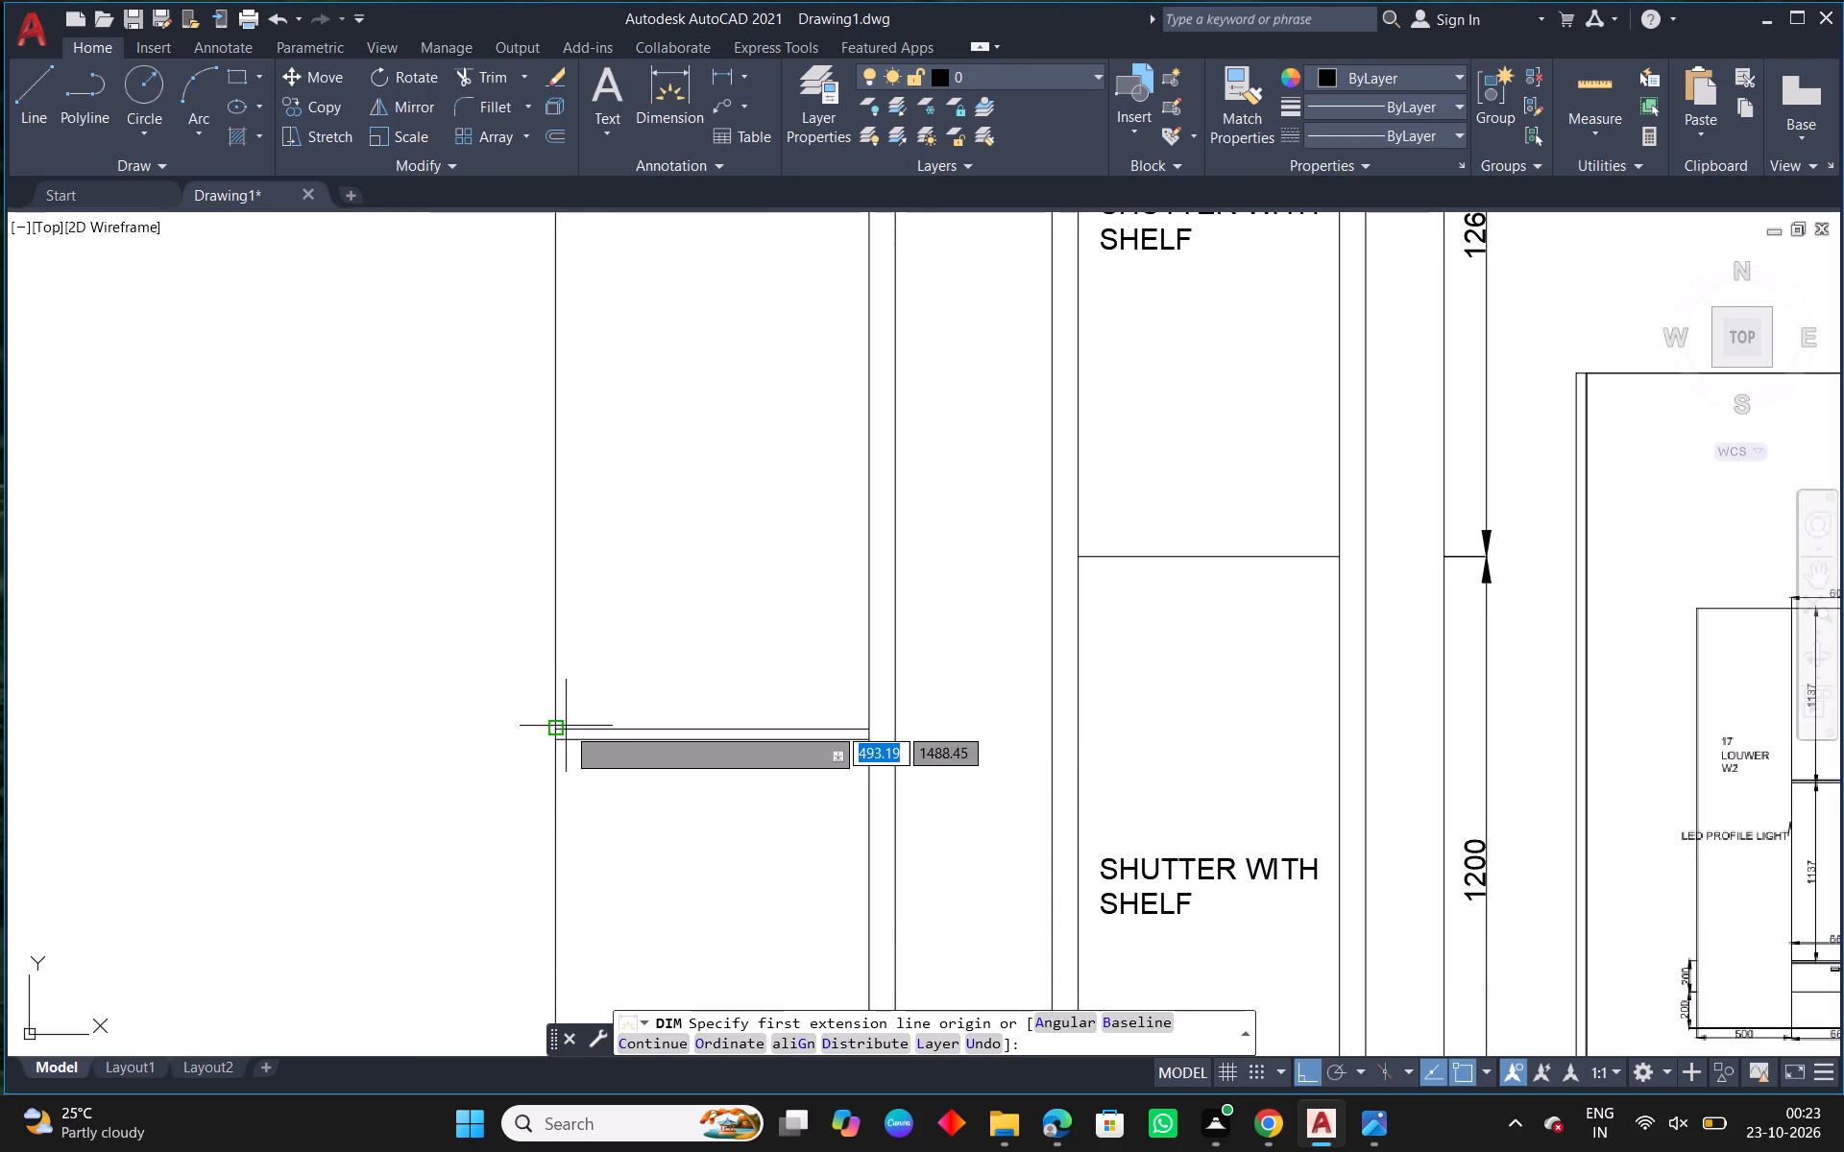
click(565, 726)
middle_drag(593, 424, 562, 685)
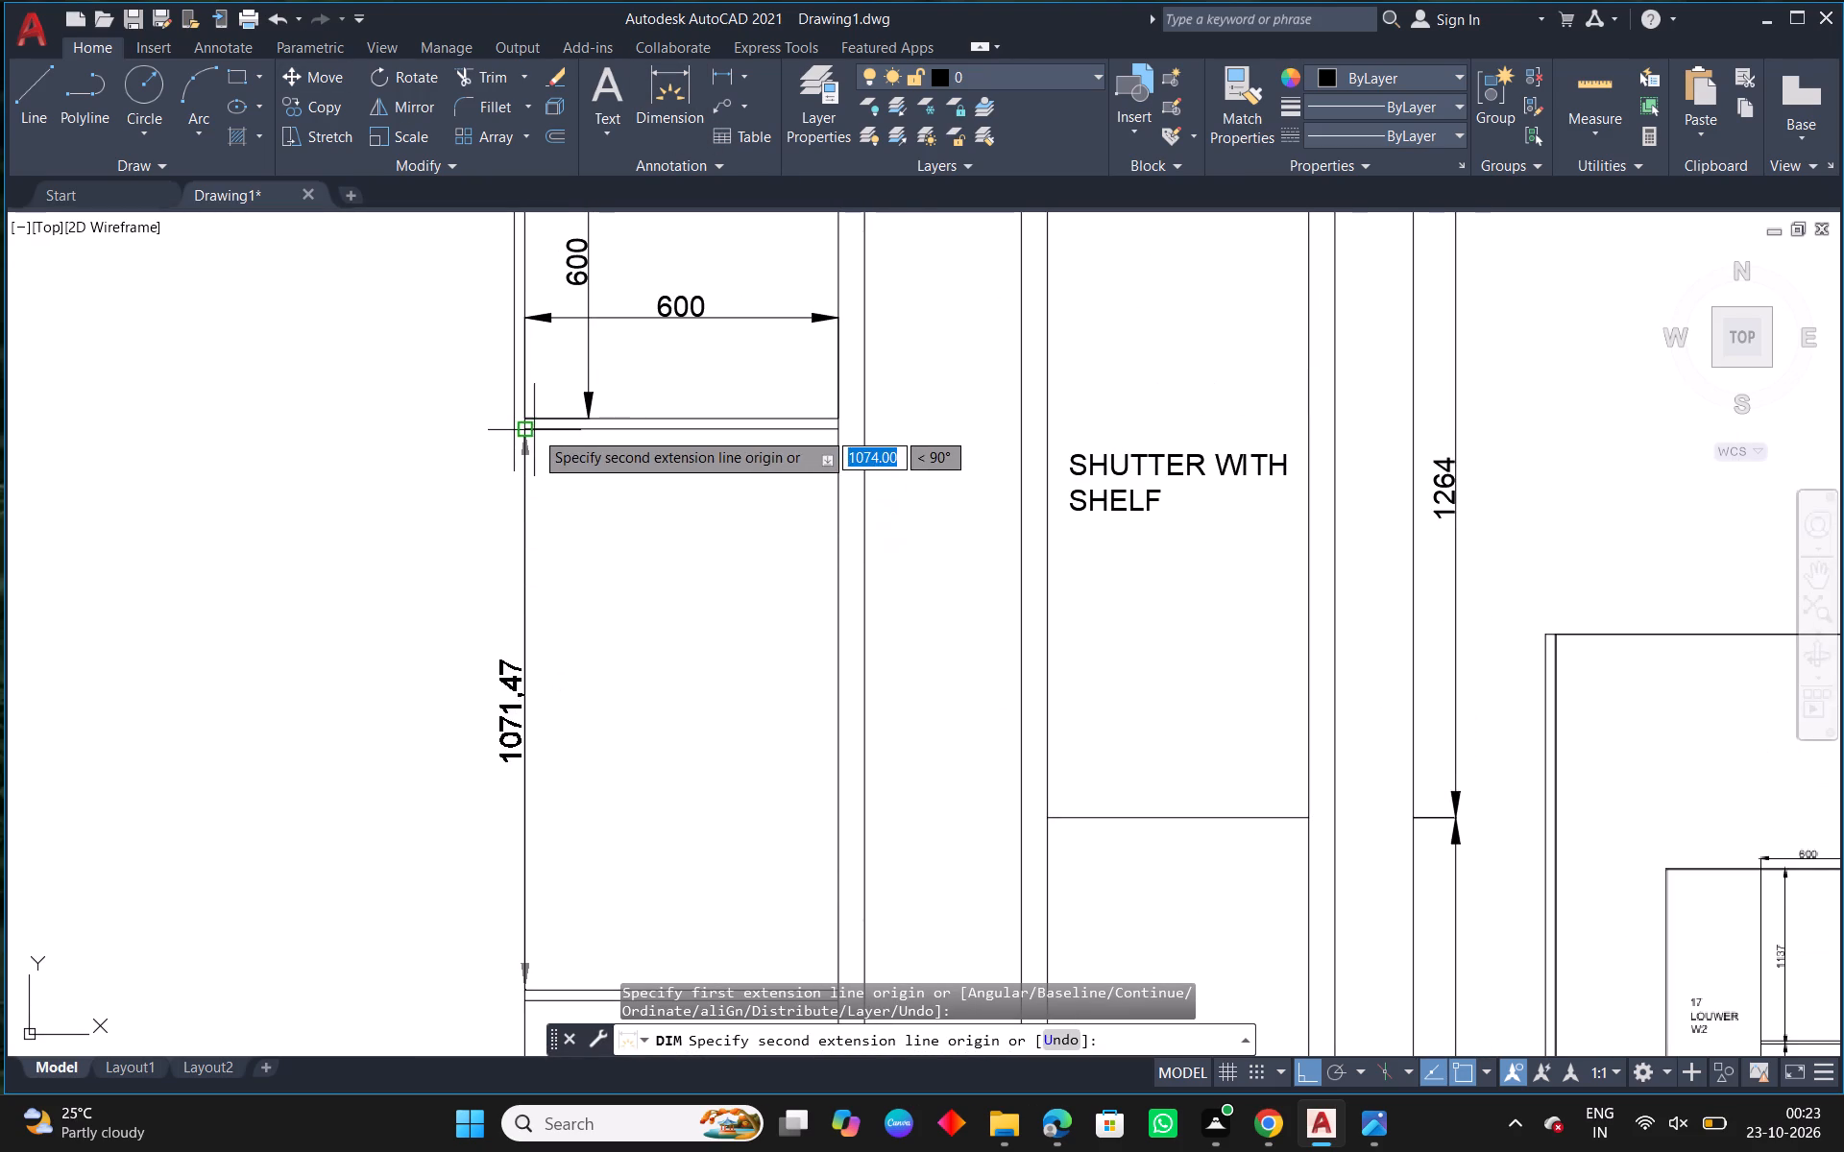
click(529, 428)
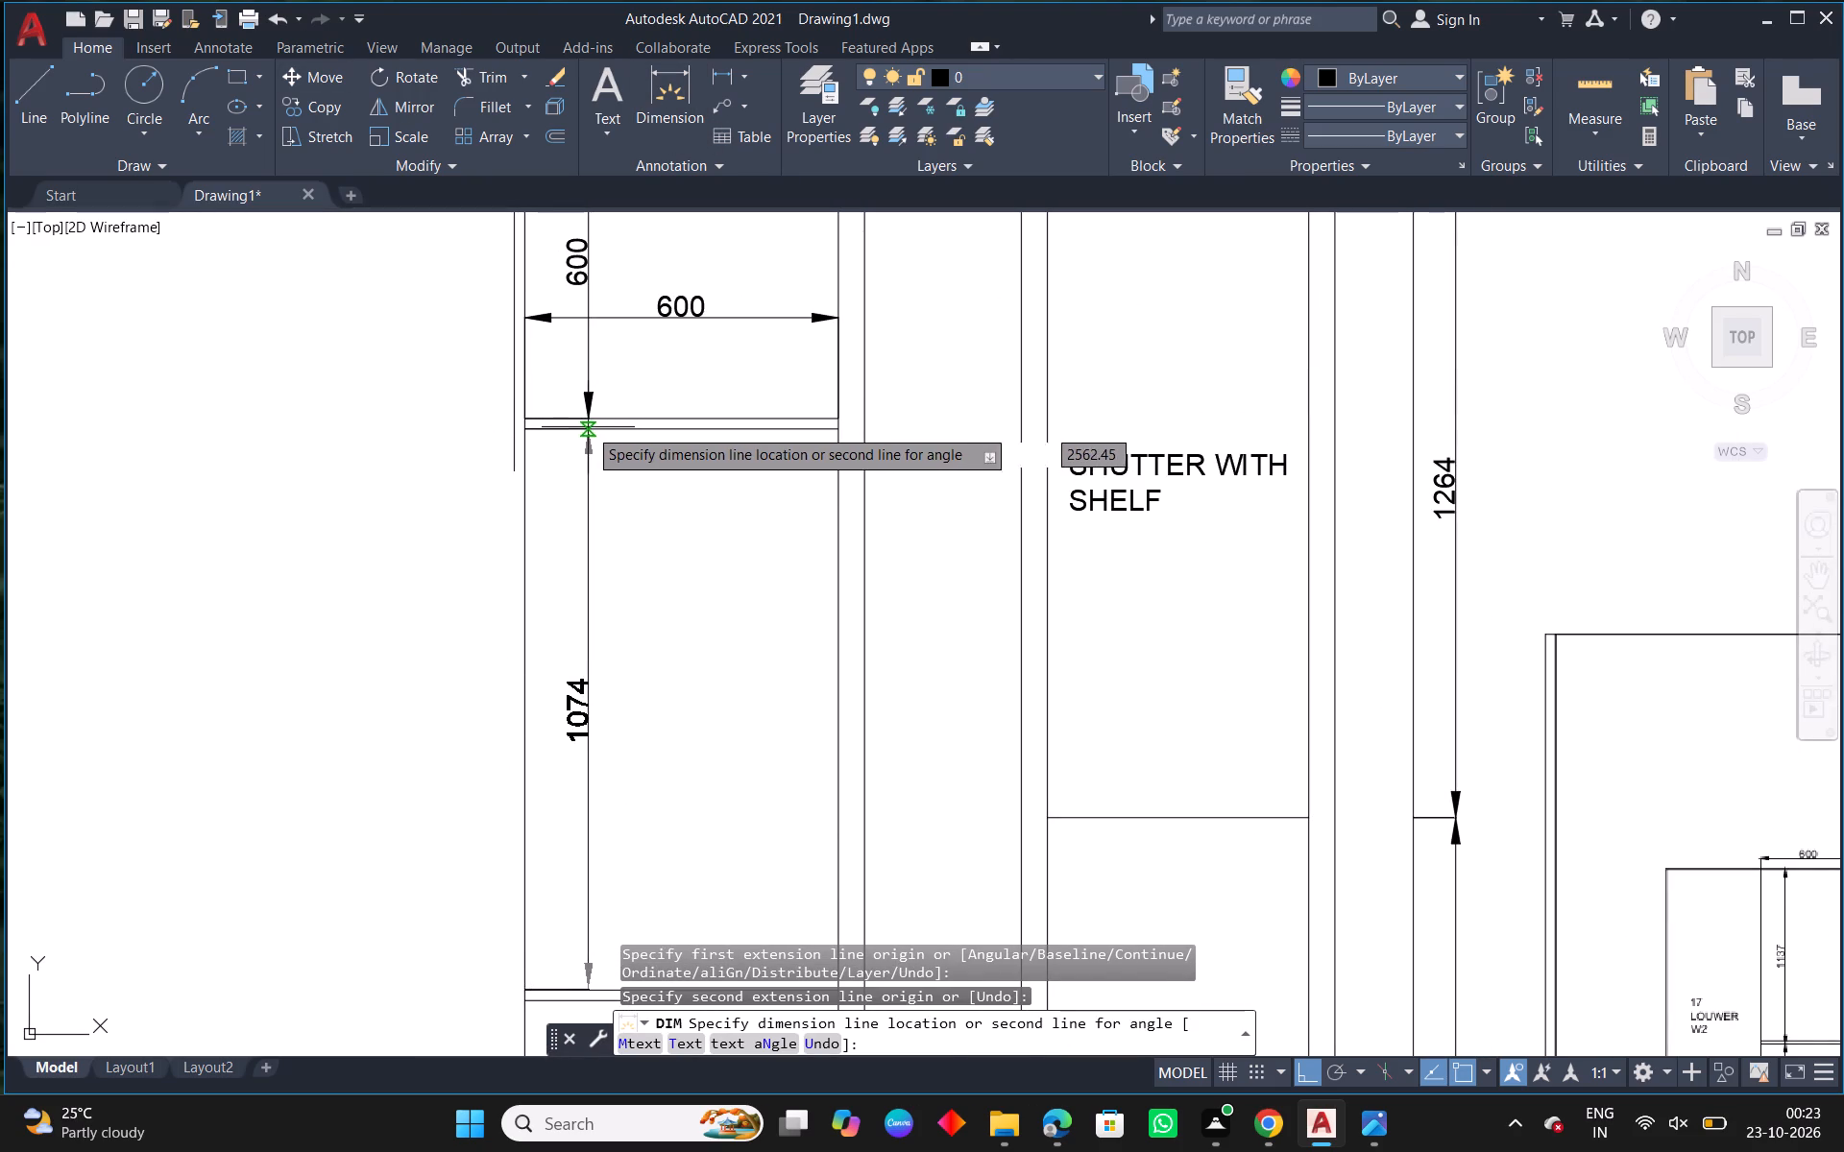
click(588, 427)
Measure the height from the lower shelf's underside to the open compartment's bottom line.
scroll(667, 504, down, 2)
middle_drag(725, 692, 758, 550)
scroll(688, 612, up, 1)
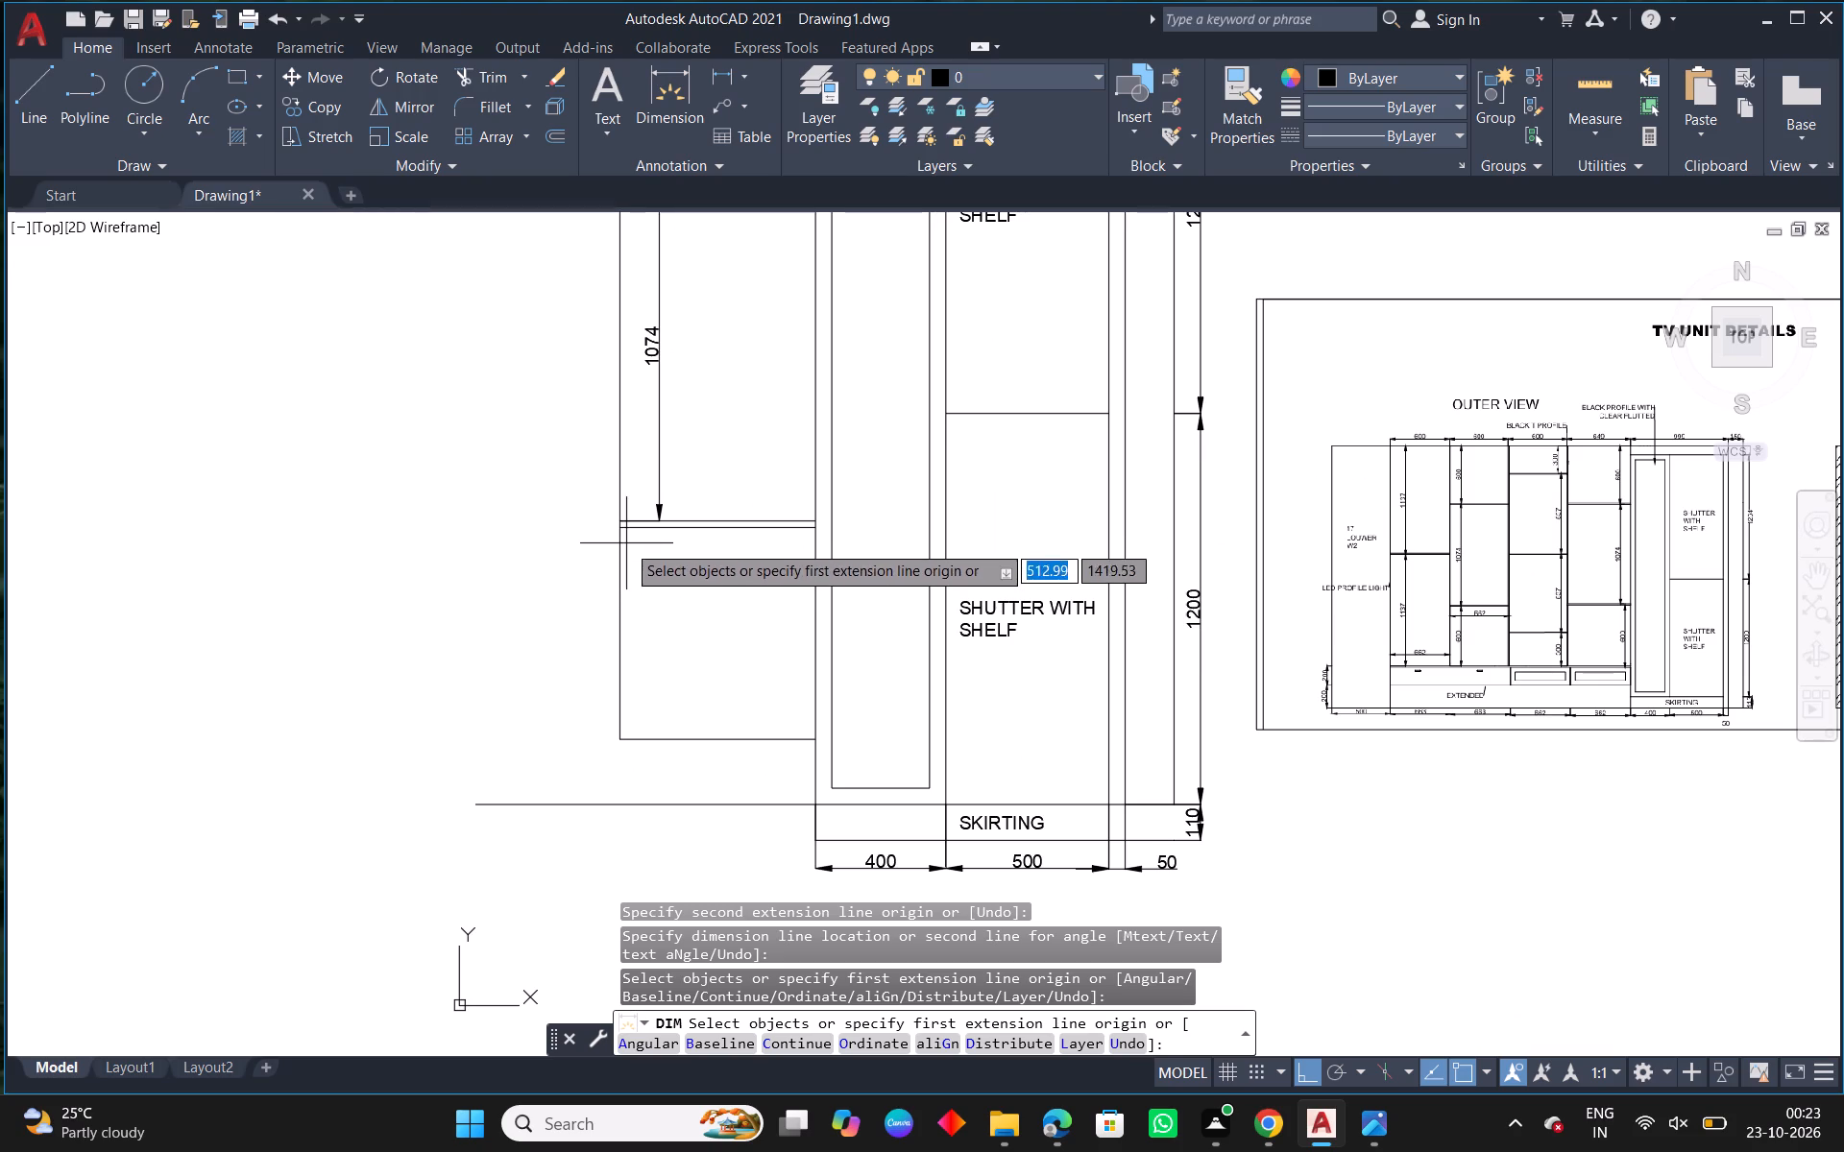
click(624, 531)
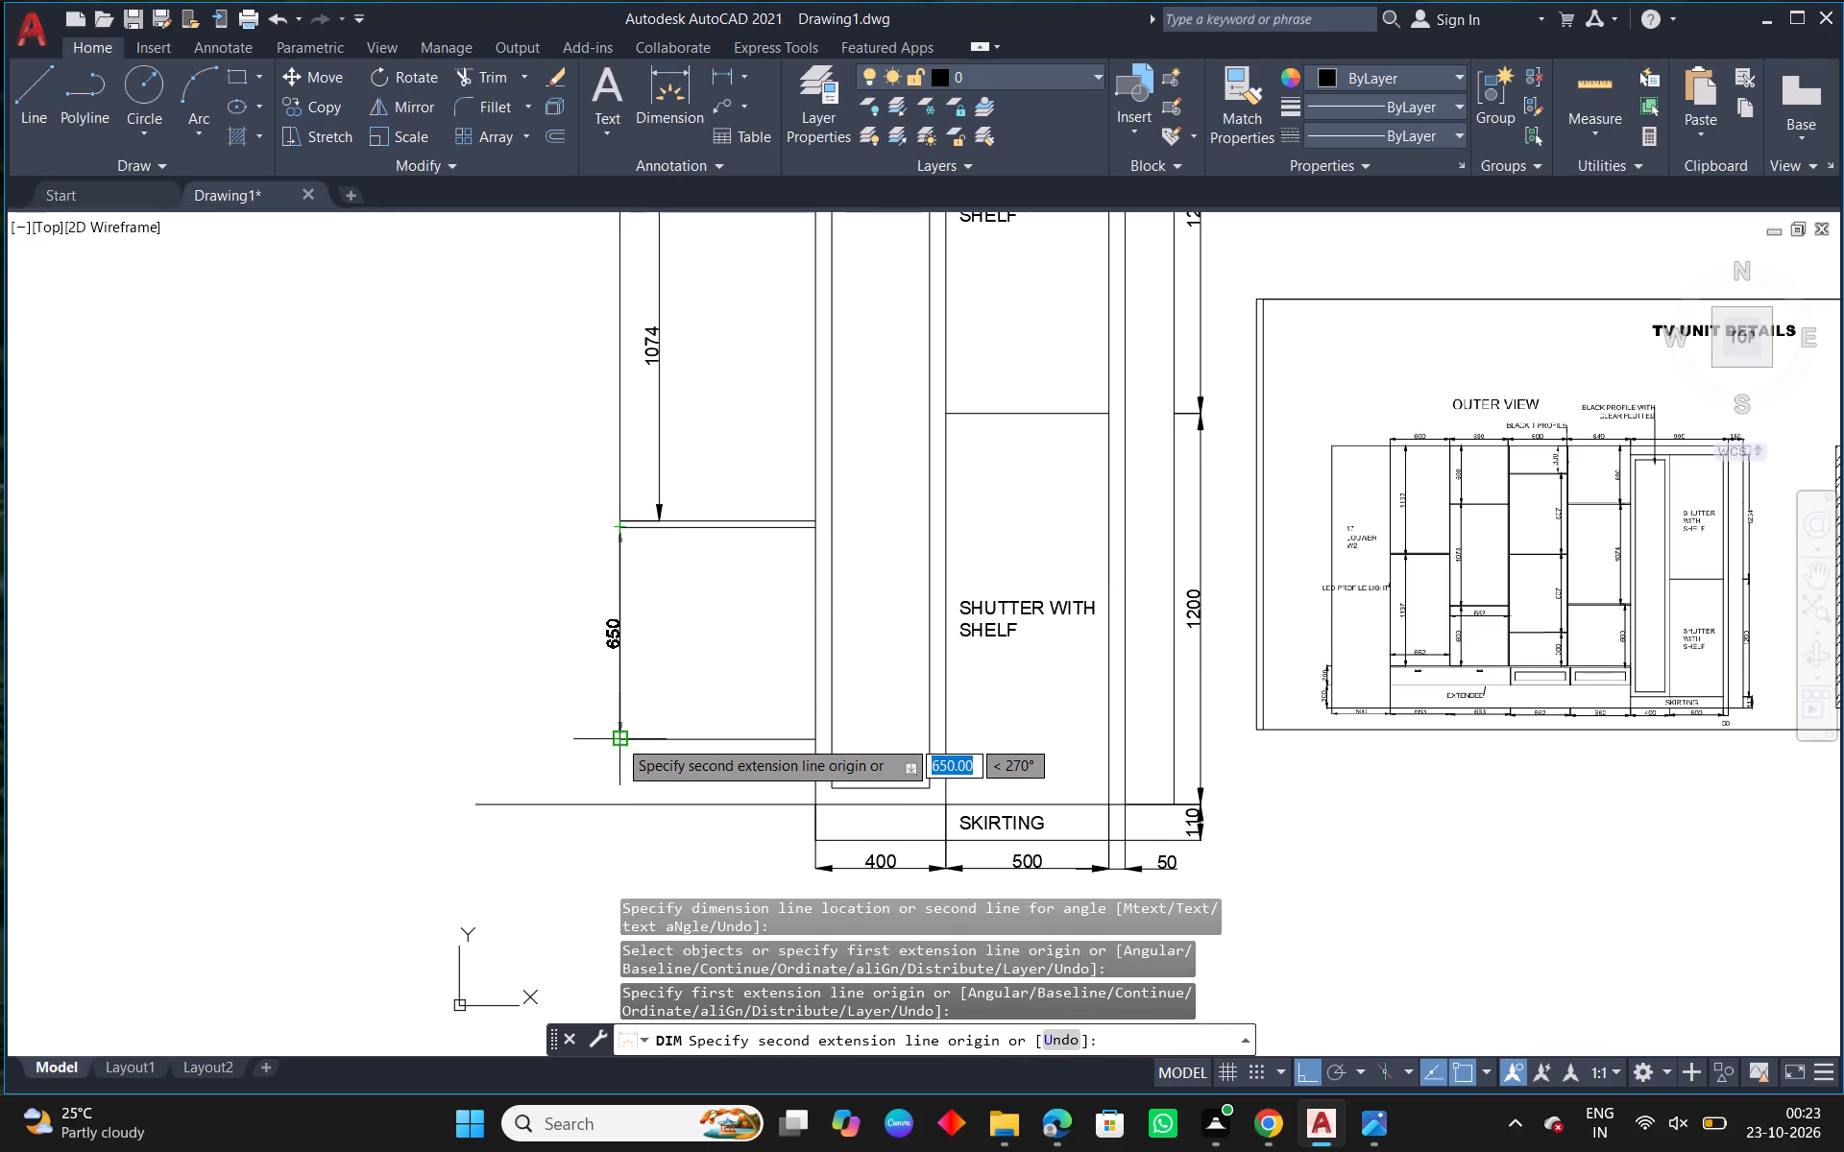
right_click(618, 738)
click(695, 753)
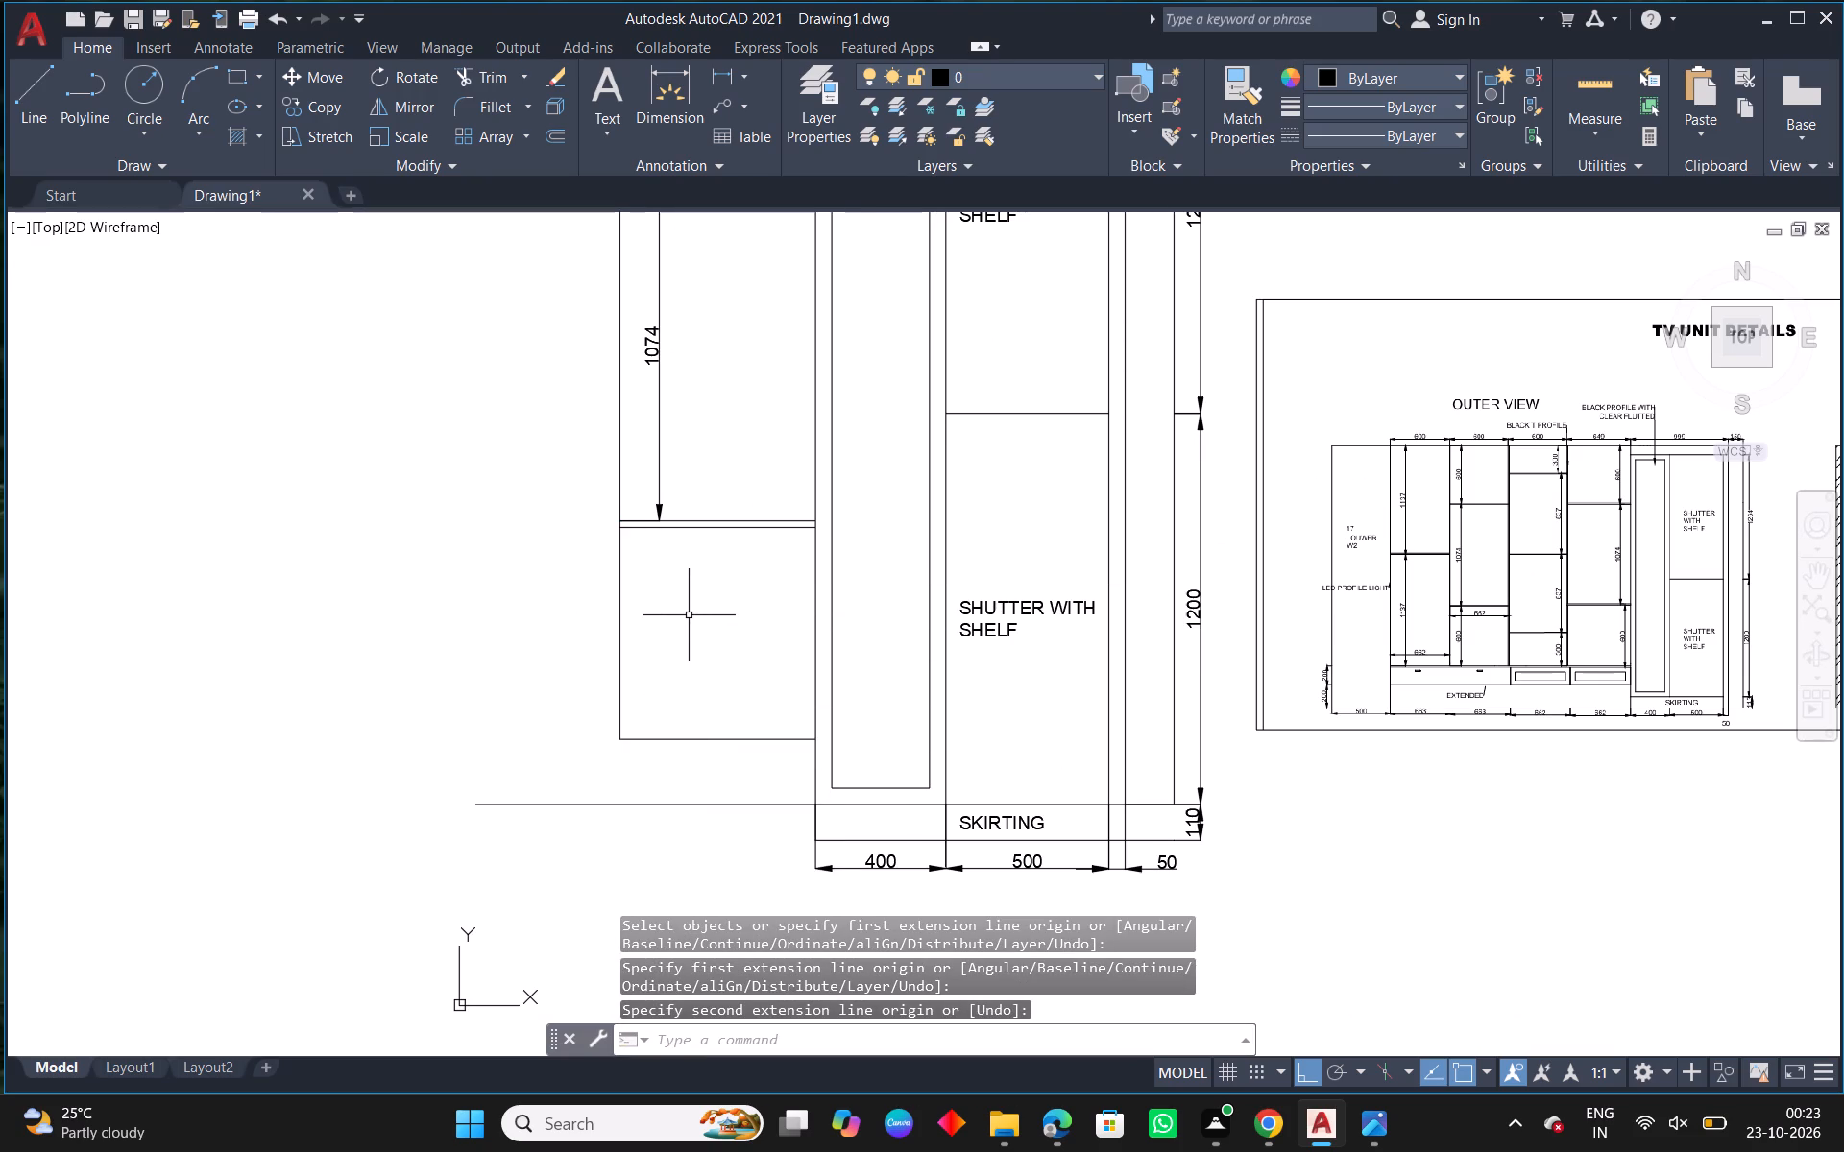
Offset the lower shelf's underside line 600 downward for the base of the bottom opening.
text(O 600)
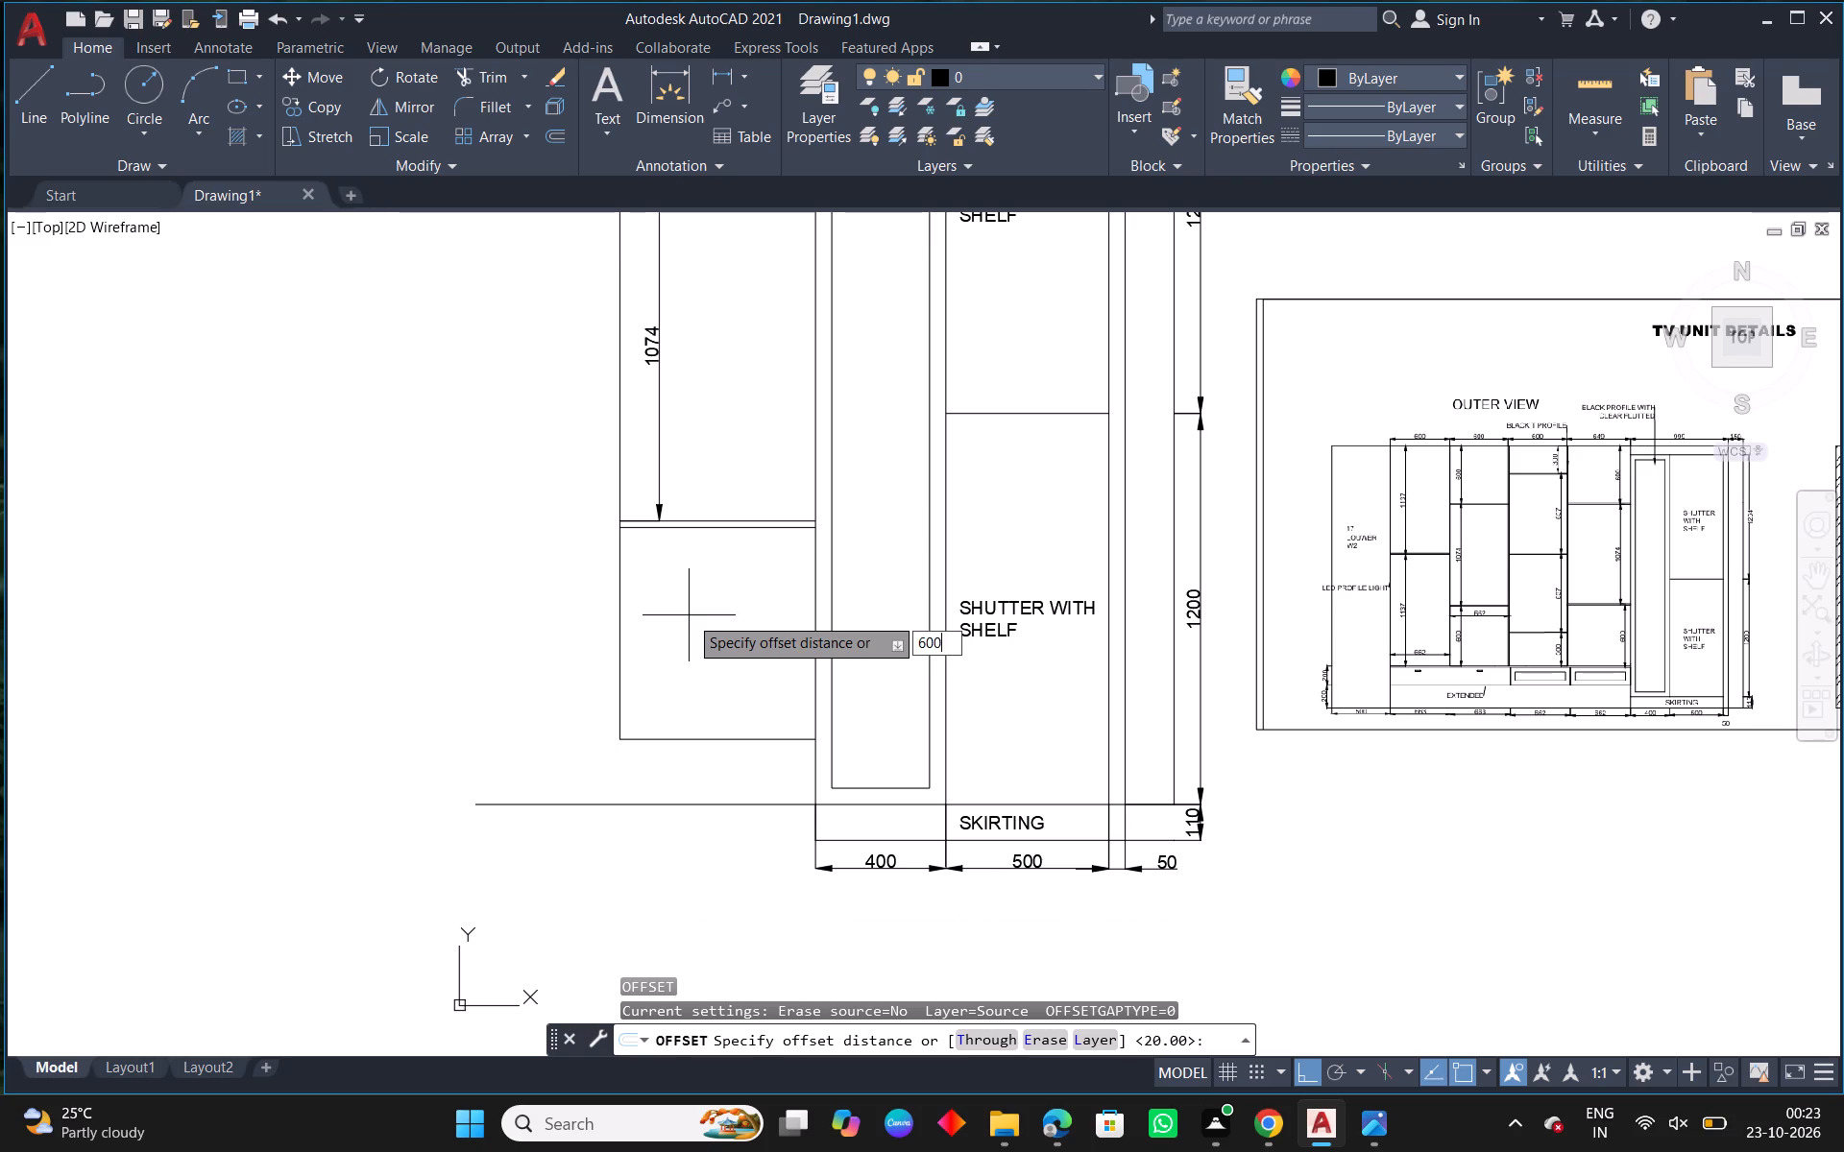
key(space)
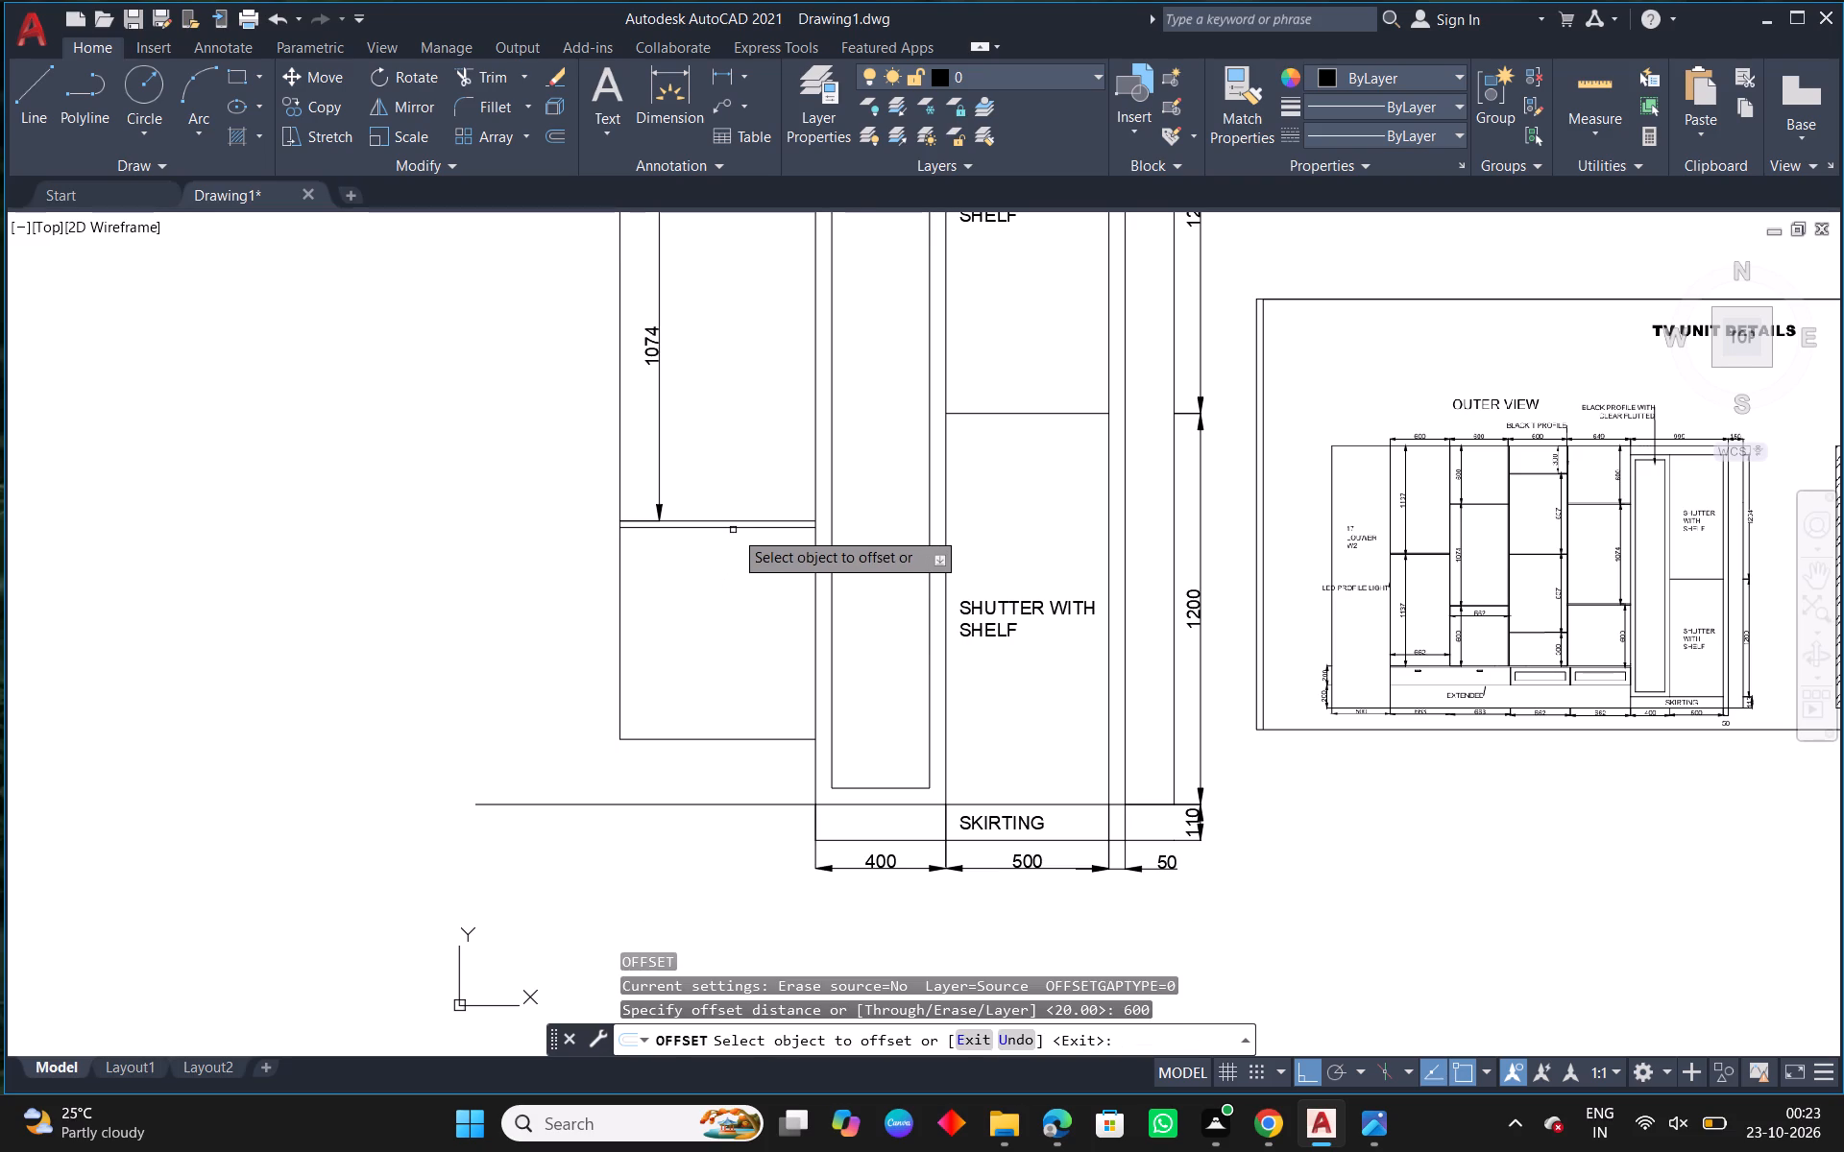
drag(745, 527, 746, 539)
click(740, 620)
key(Escape)
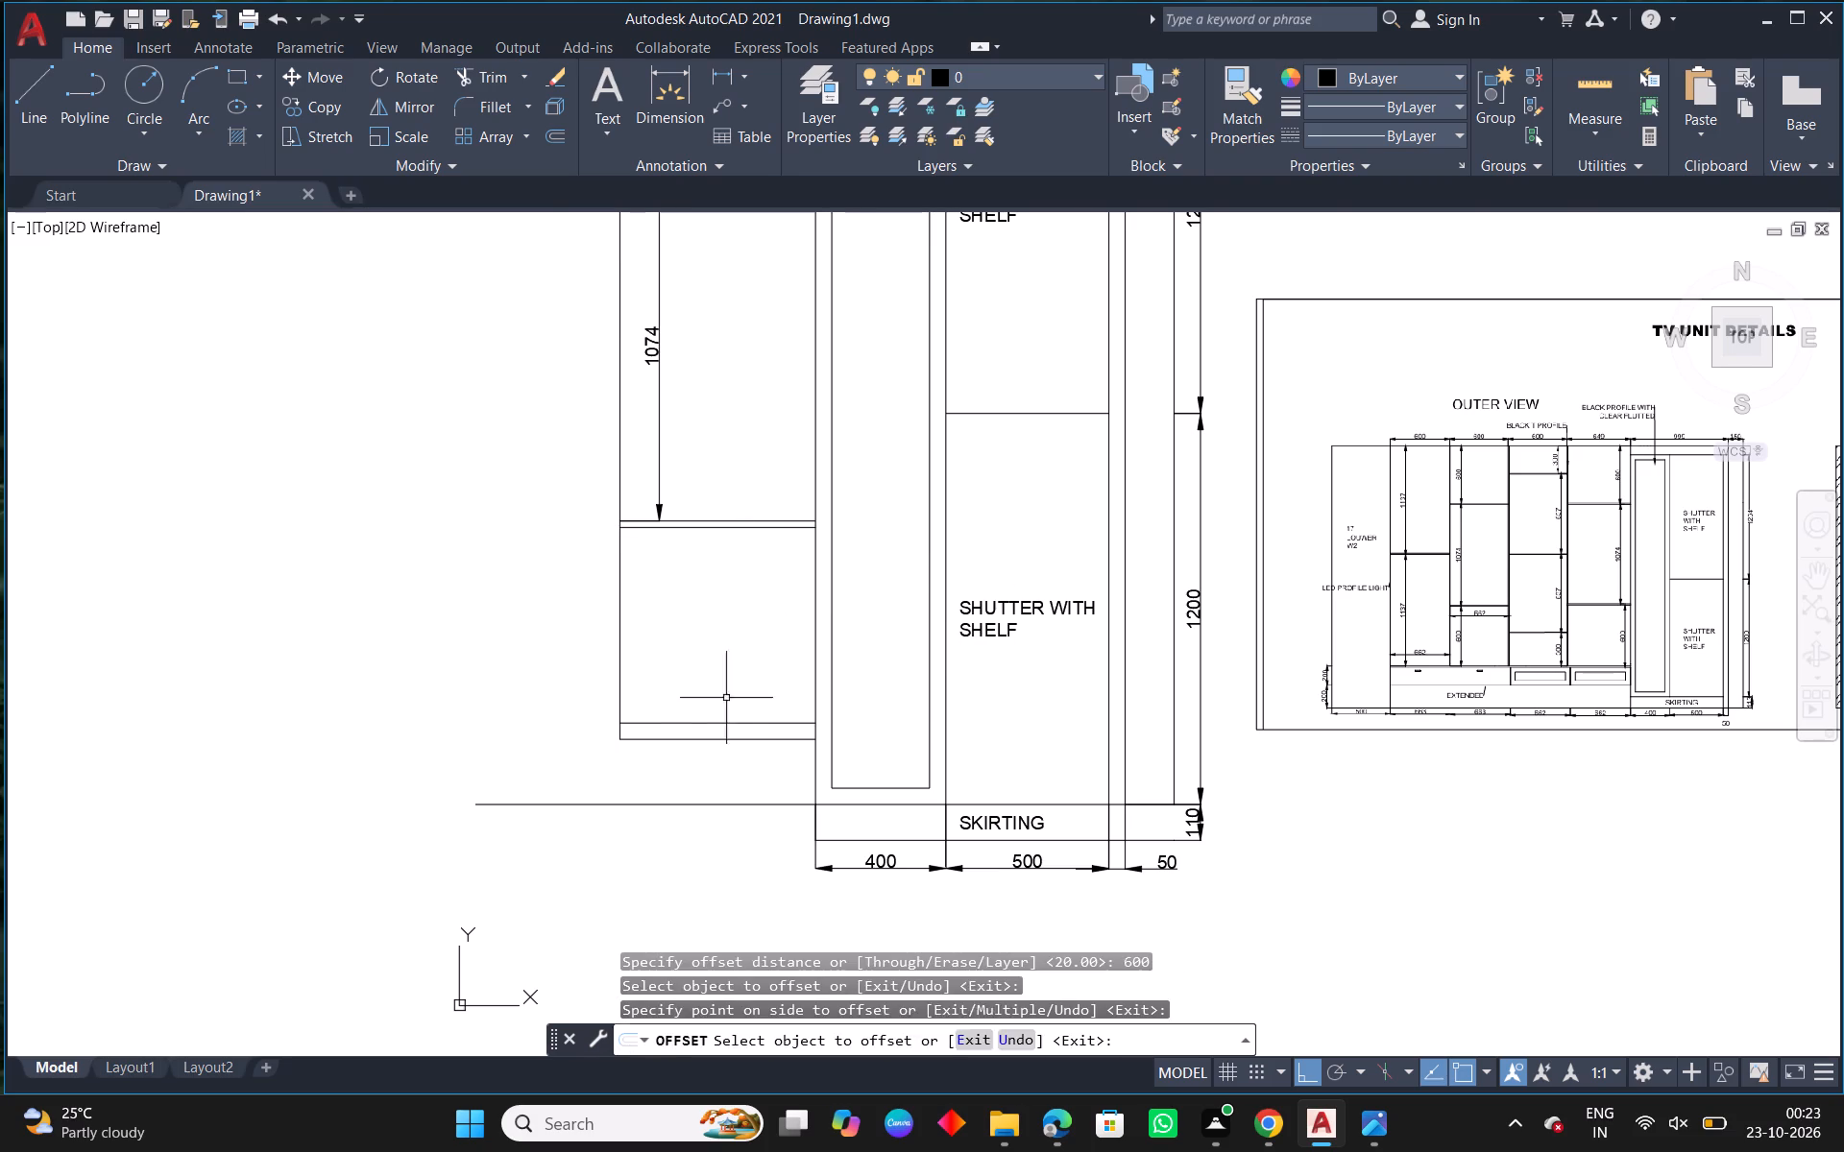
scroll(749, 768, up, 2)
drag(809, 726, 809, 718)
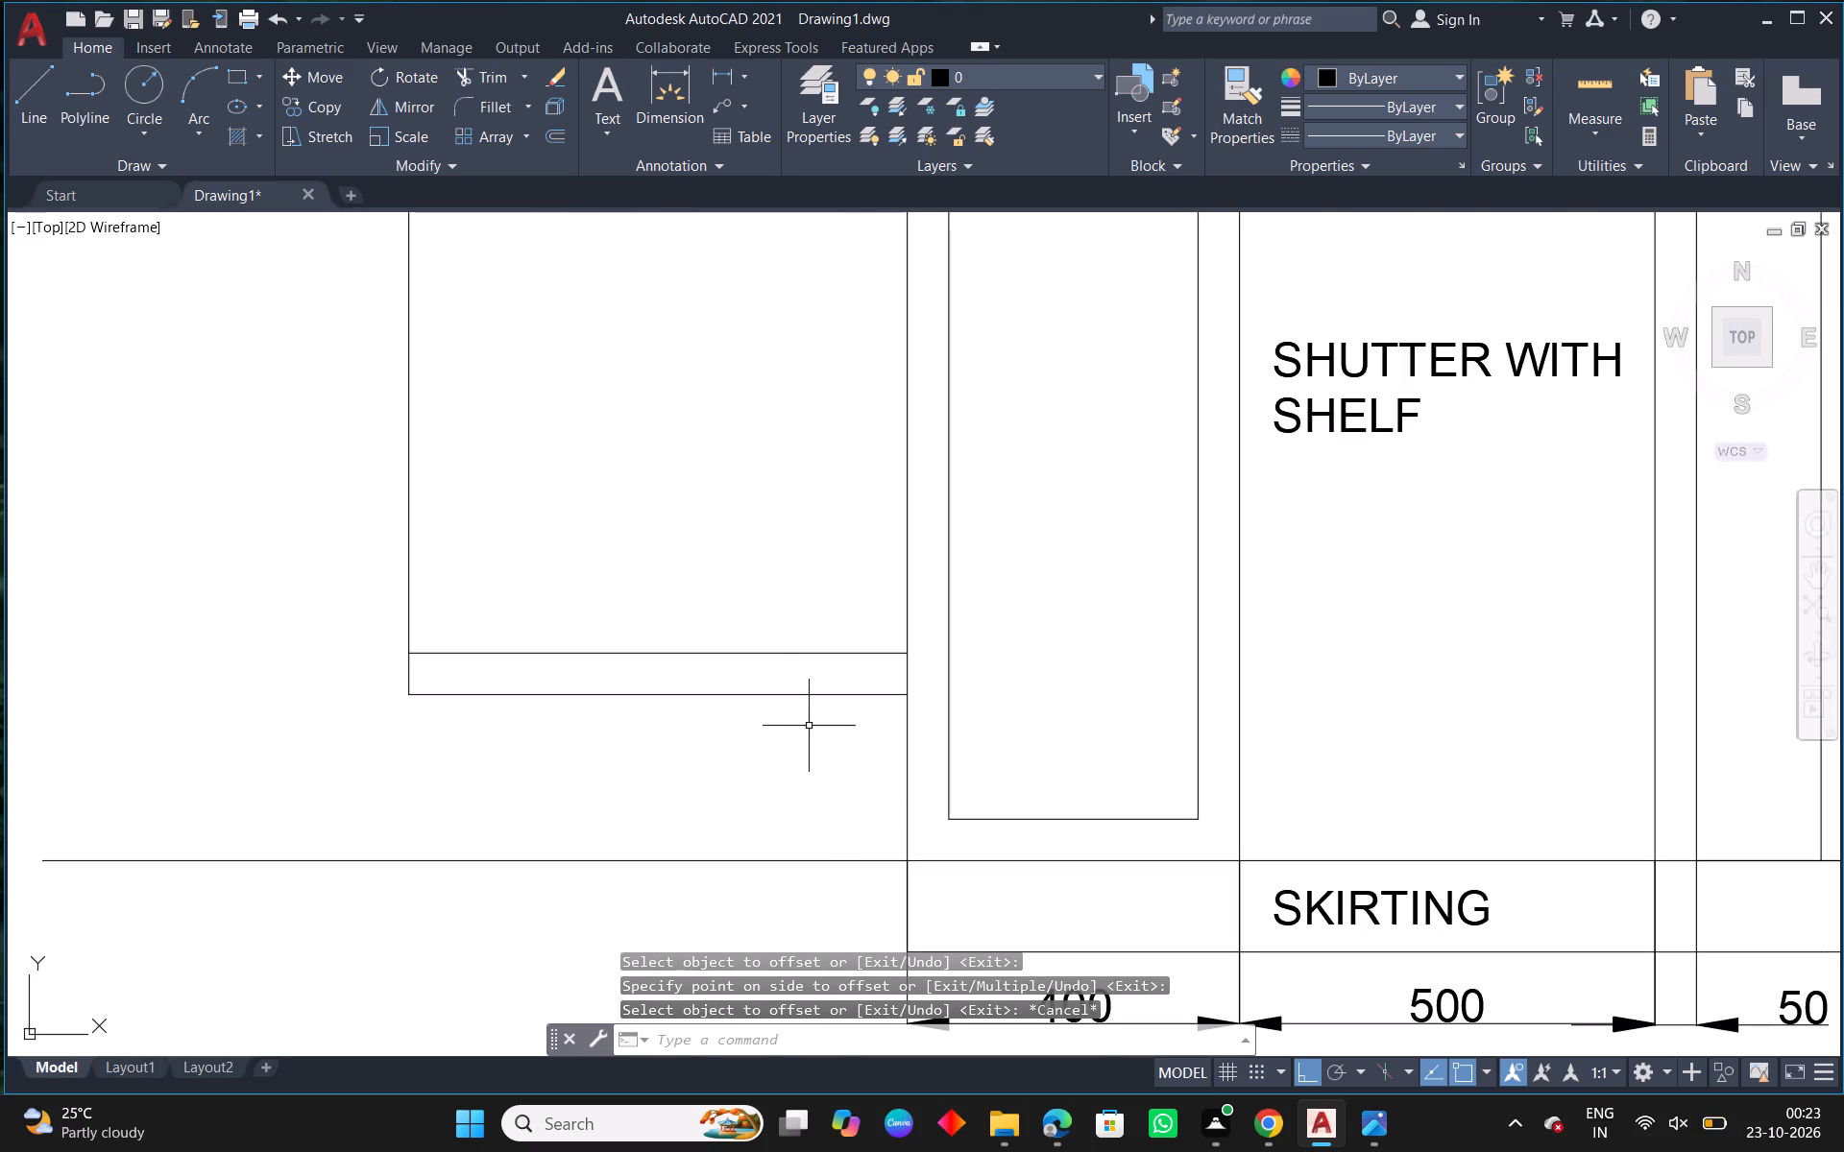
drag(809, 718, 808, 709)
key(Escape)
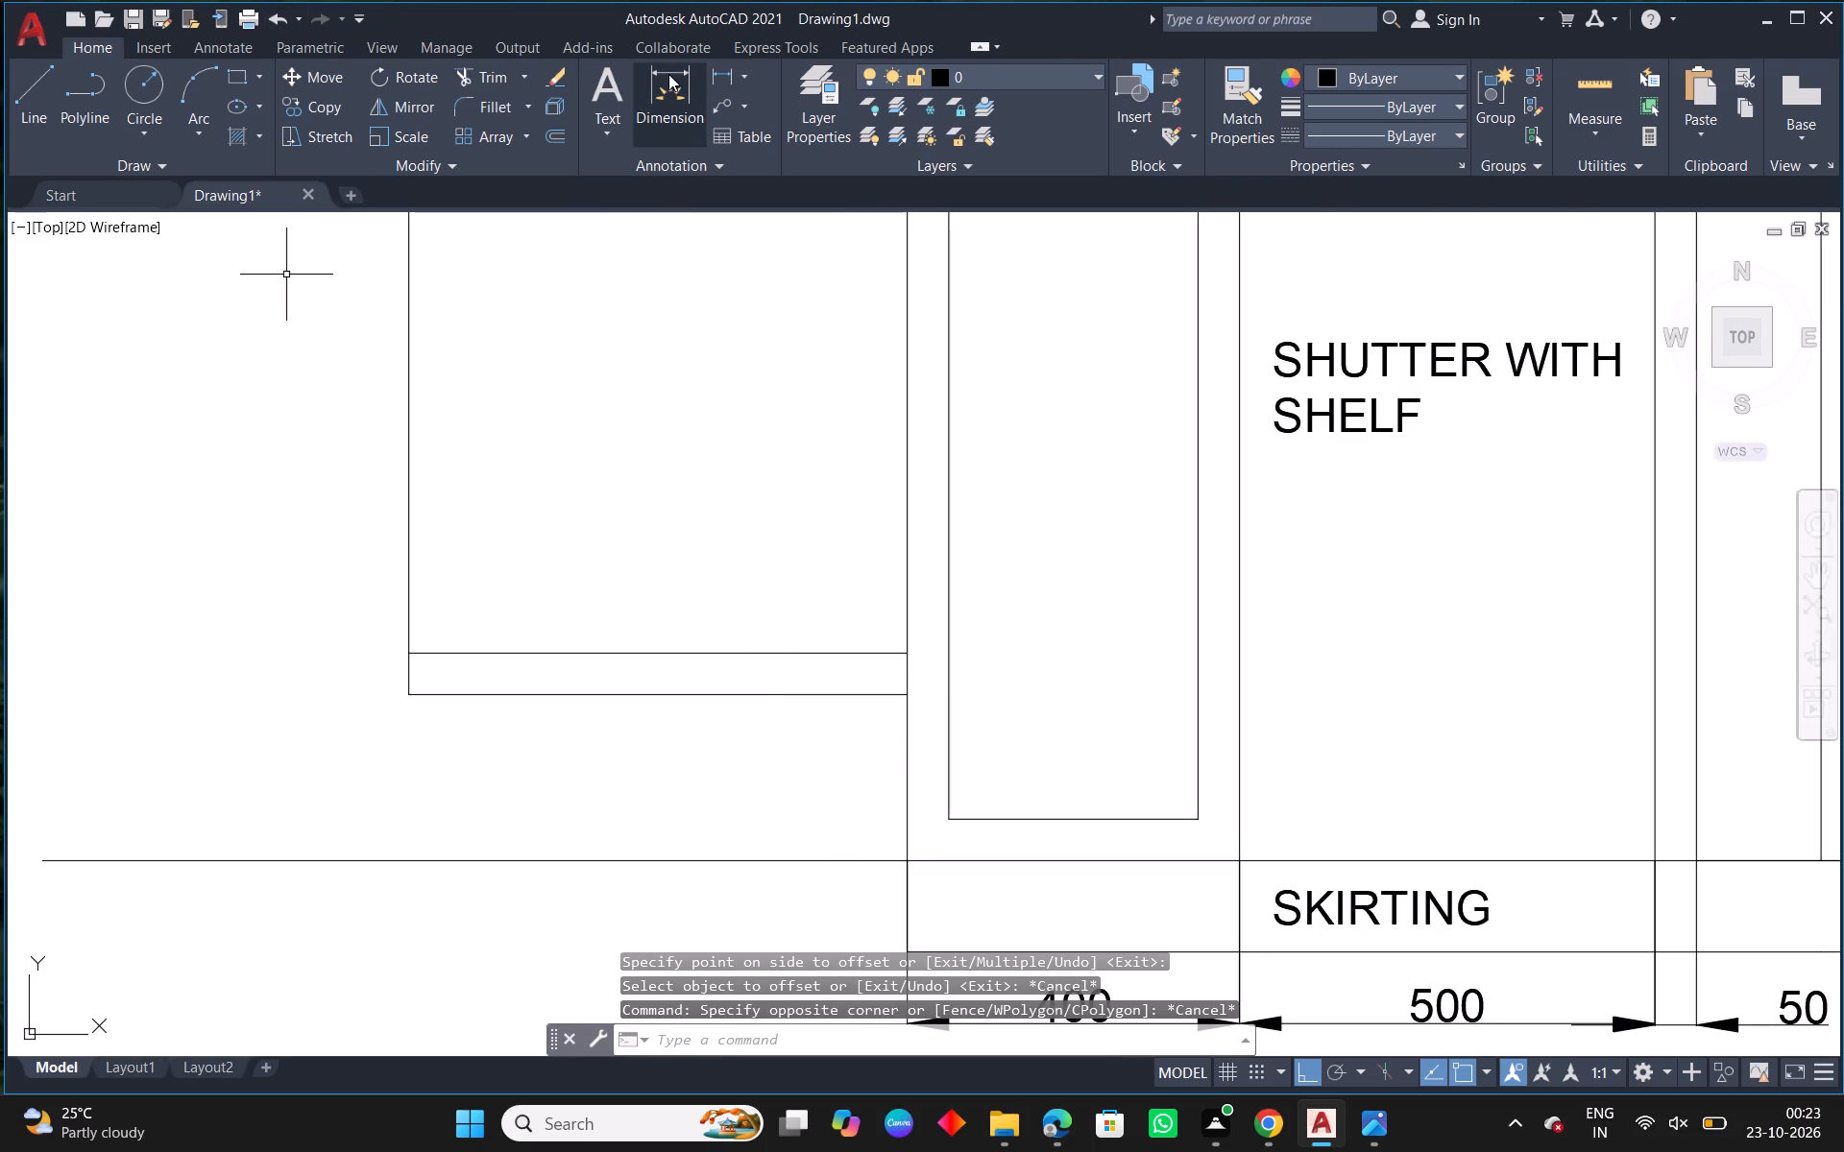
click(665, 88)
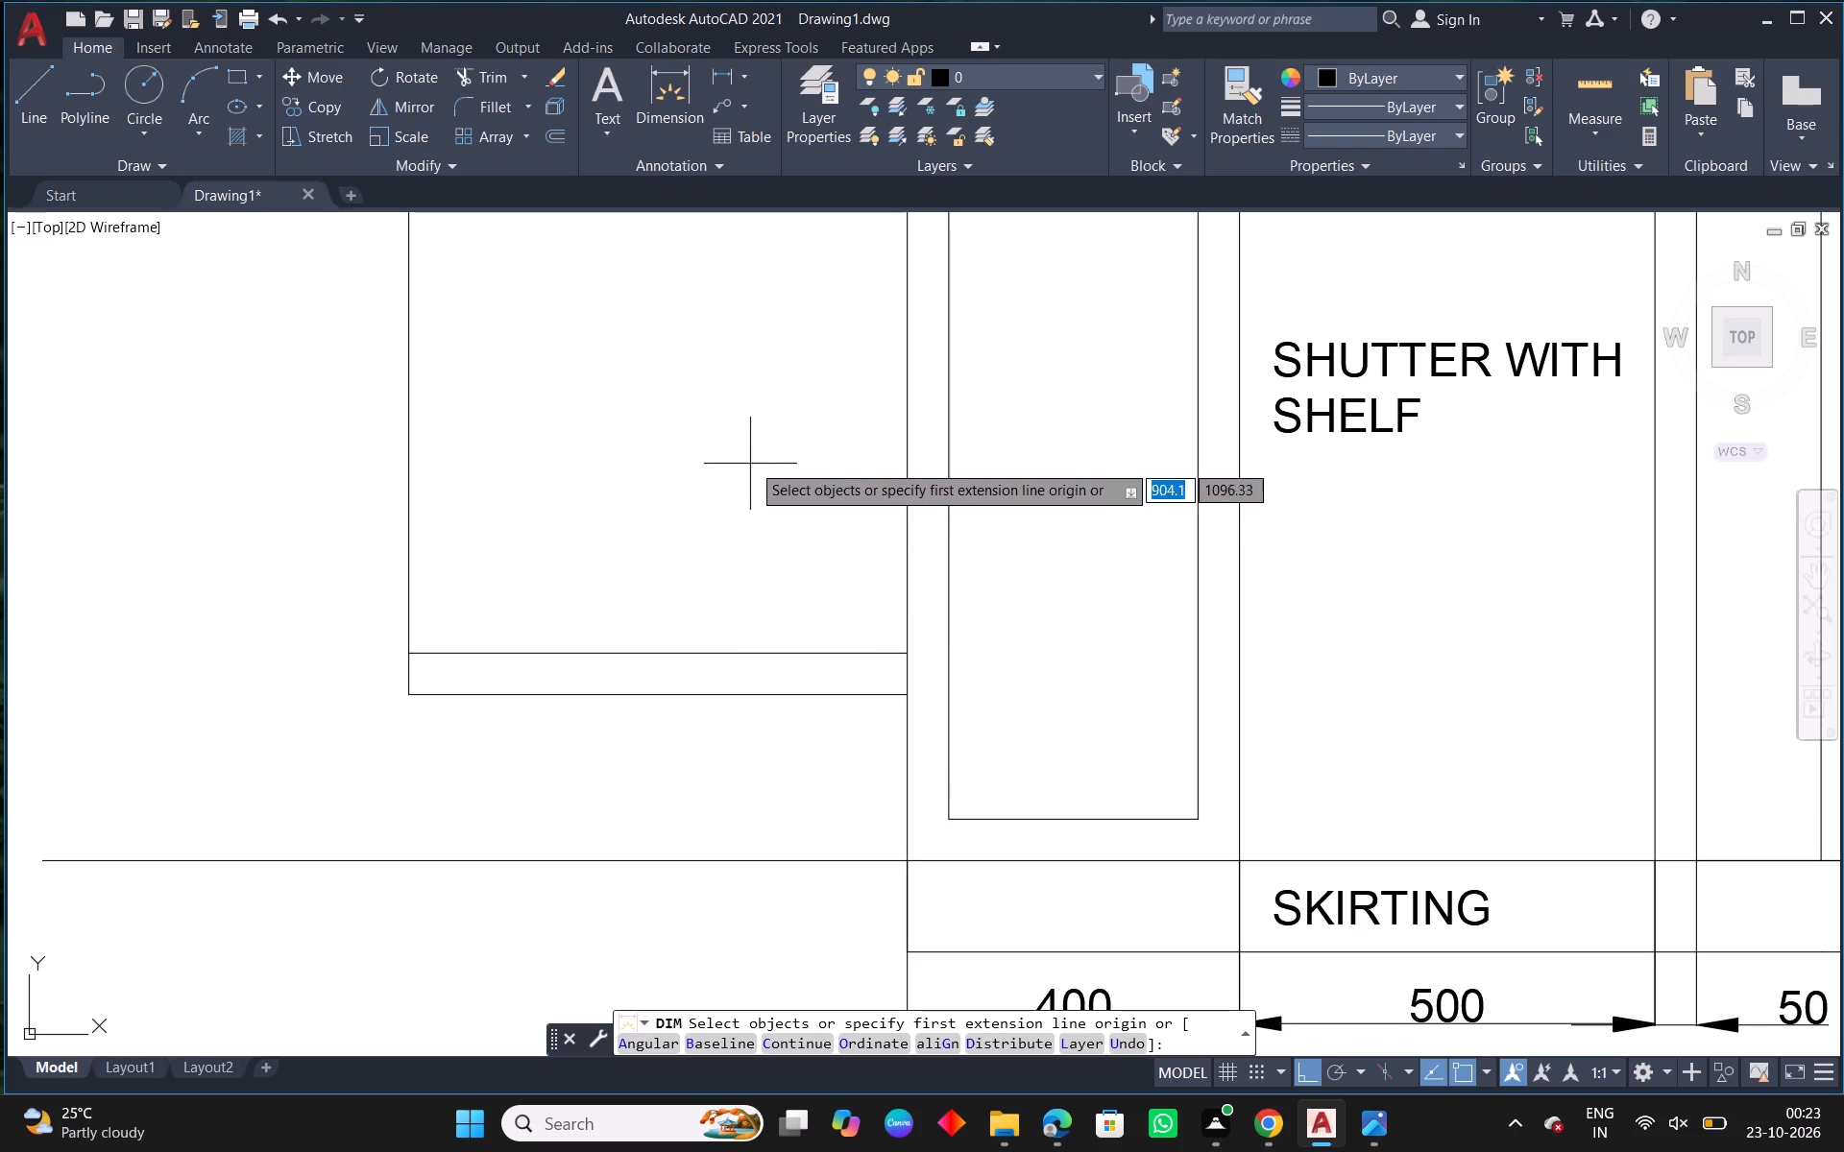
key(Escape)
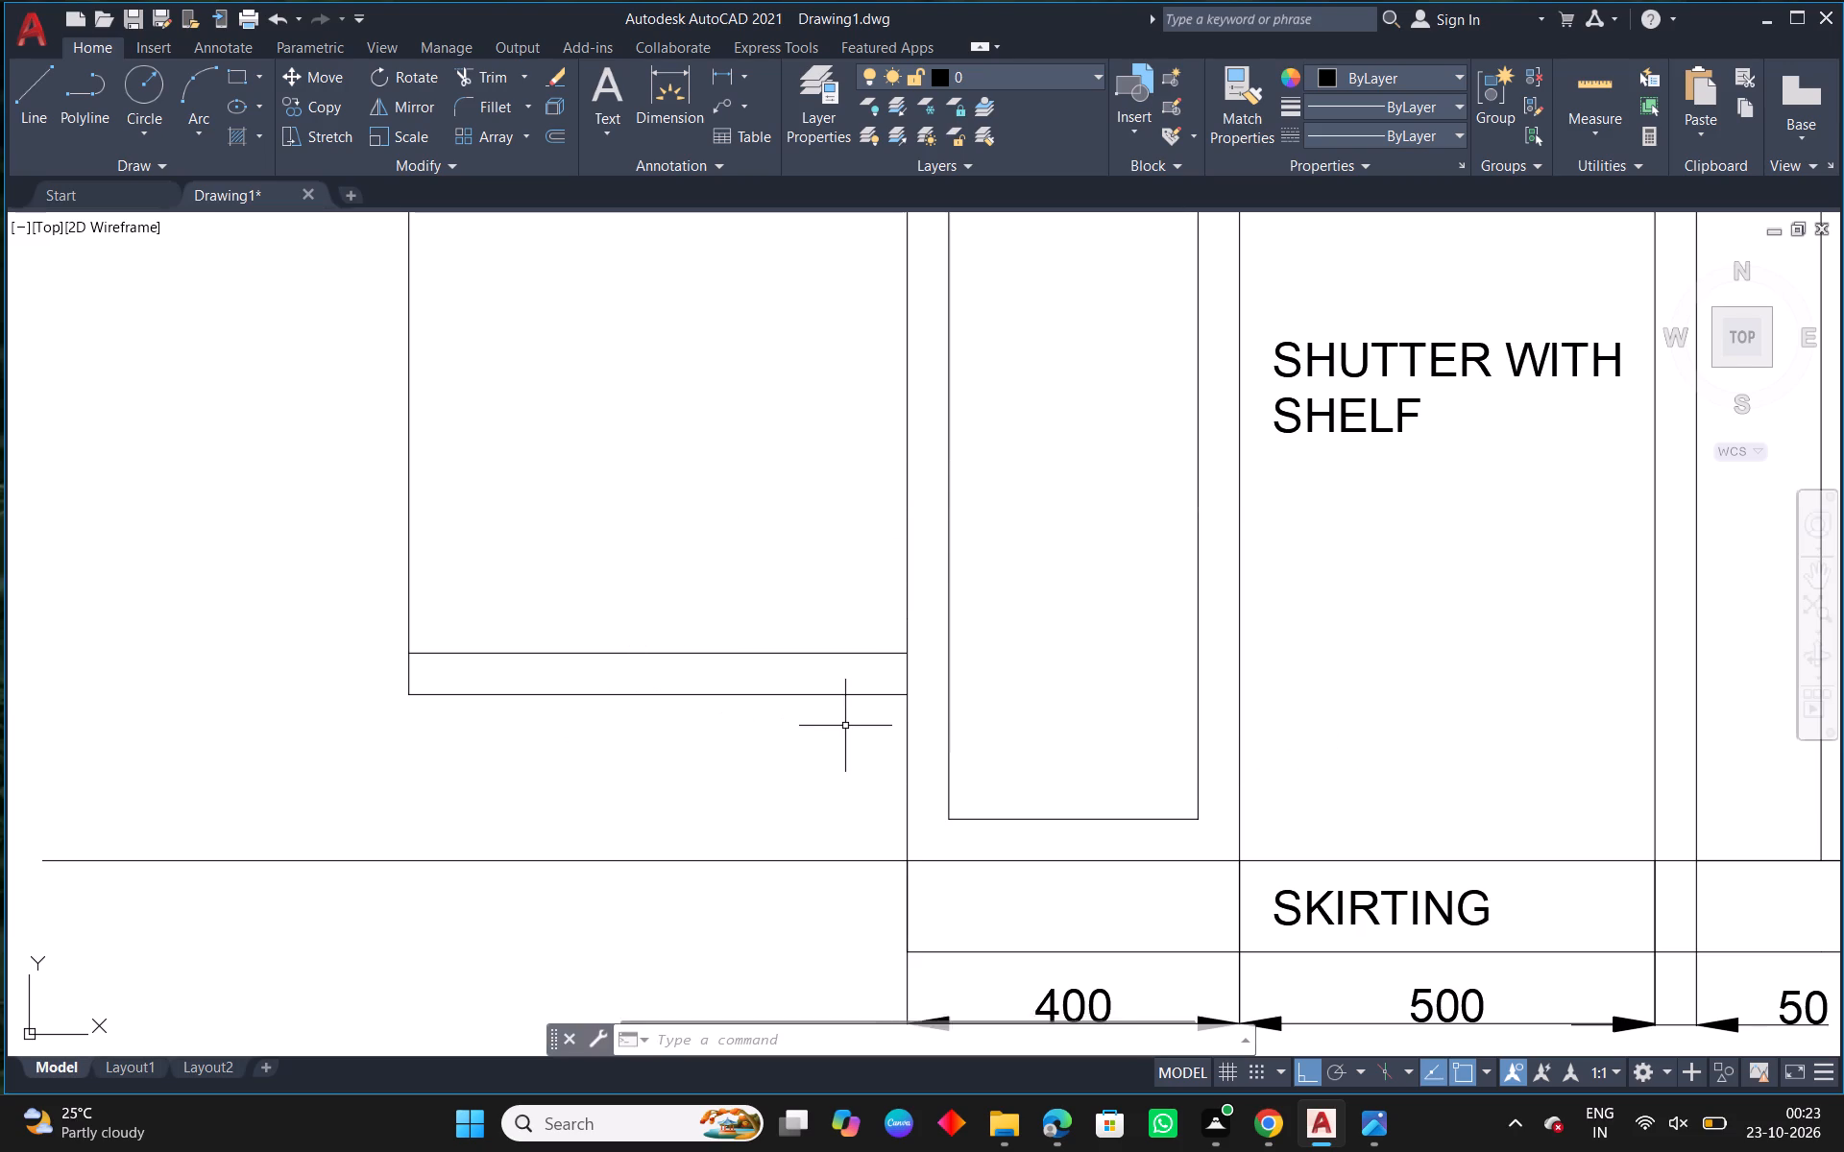
Offset the horizontal line at the top of the skirting 200 upward, below the open shelf compartment.
text(O 200)
key(space)
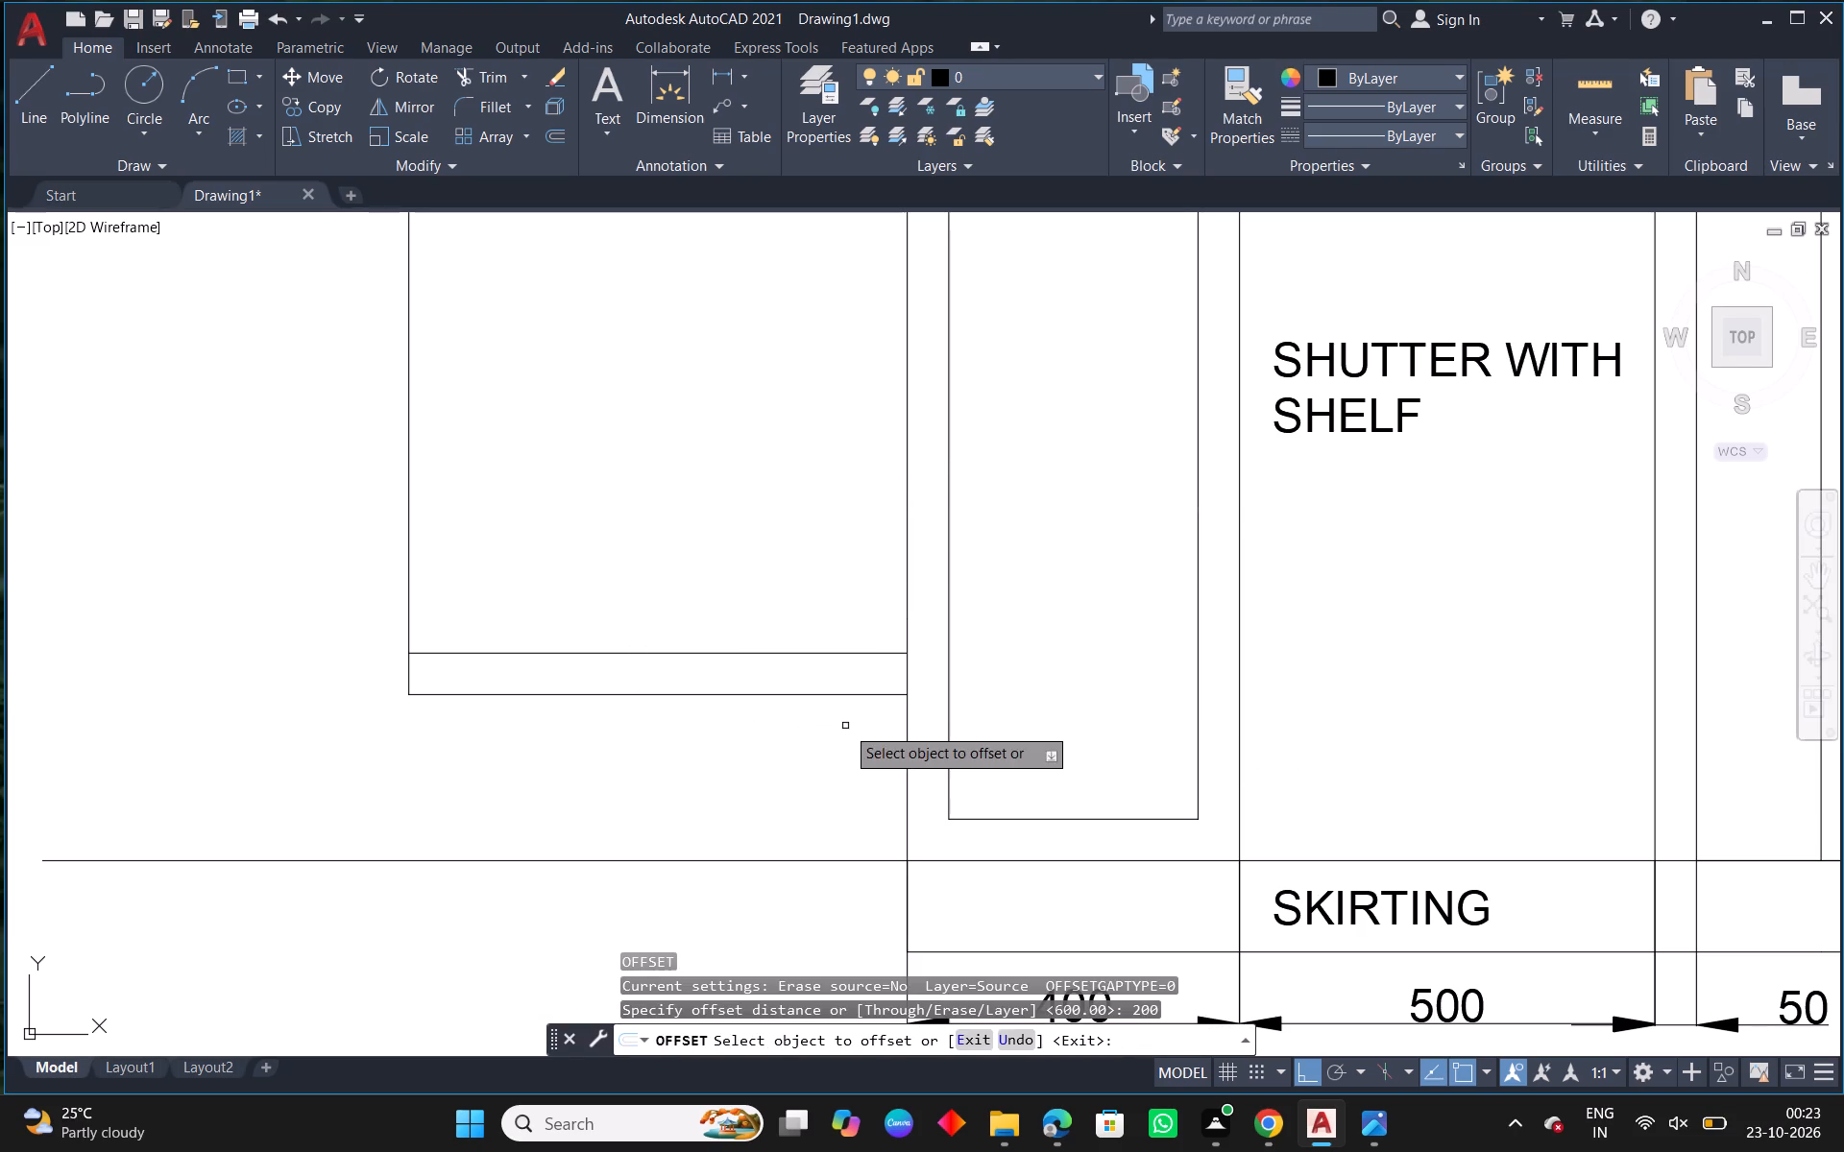
click(879, 860)
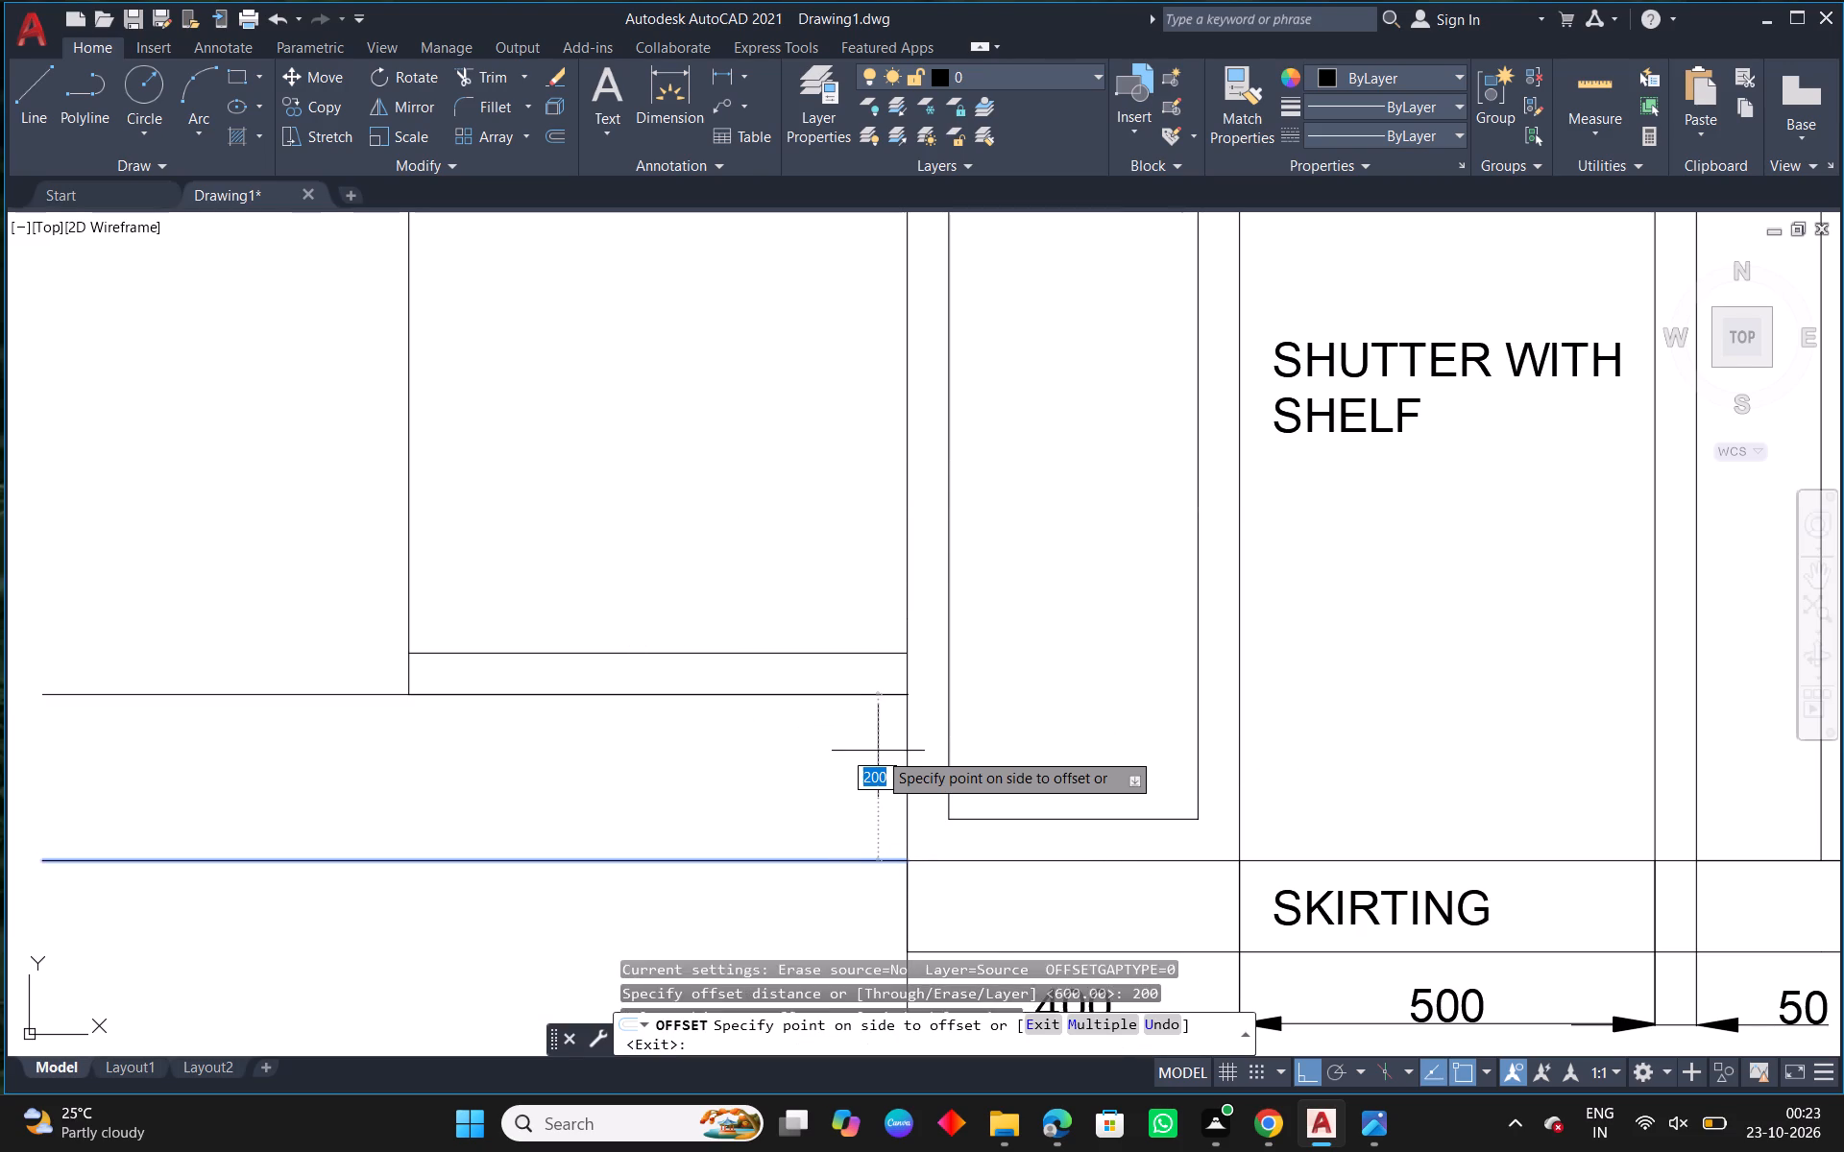
click(877, 746)
key(Escape)
Examine the reference outer view's shelf heights and base drawers, comparing them with the redrawn compartment.
scroll(707, 739, down, 4)
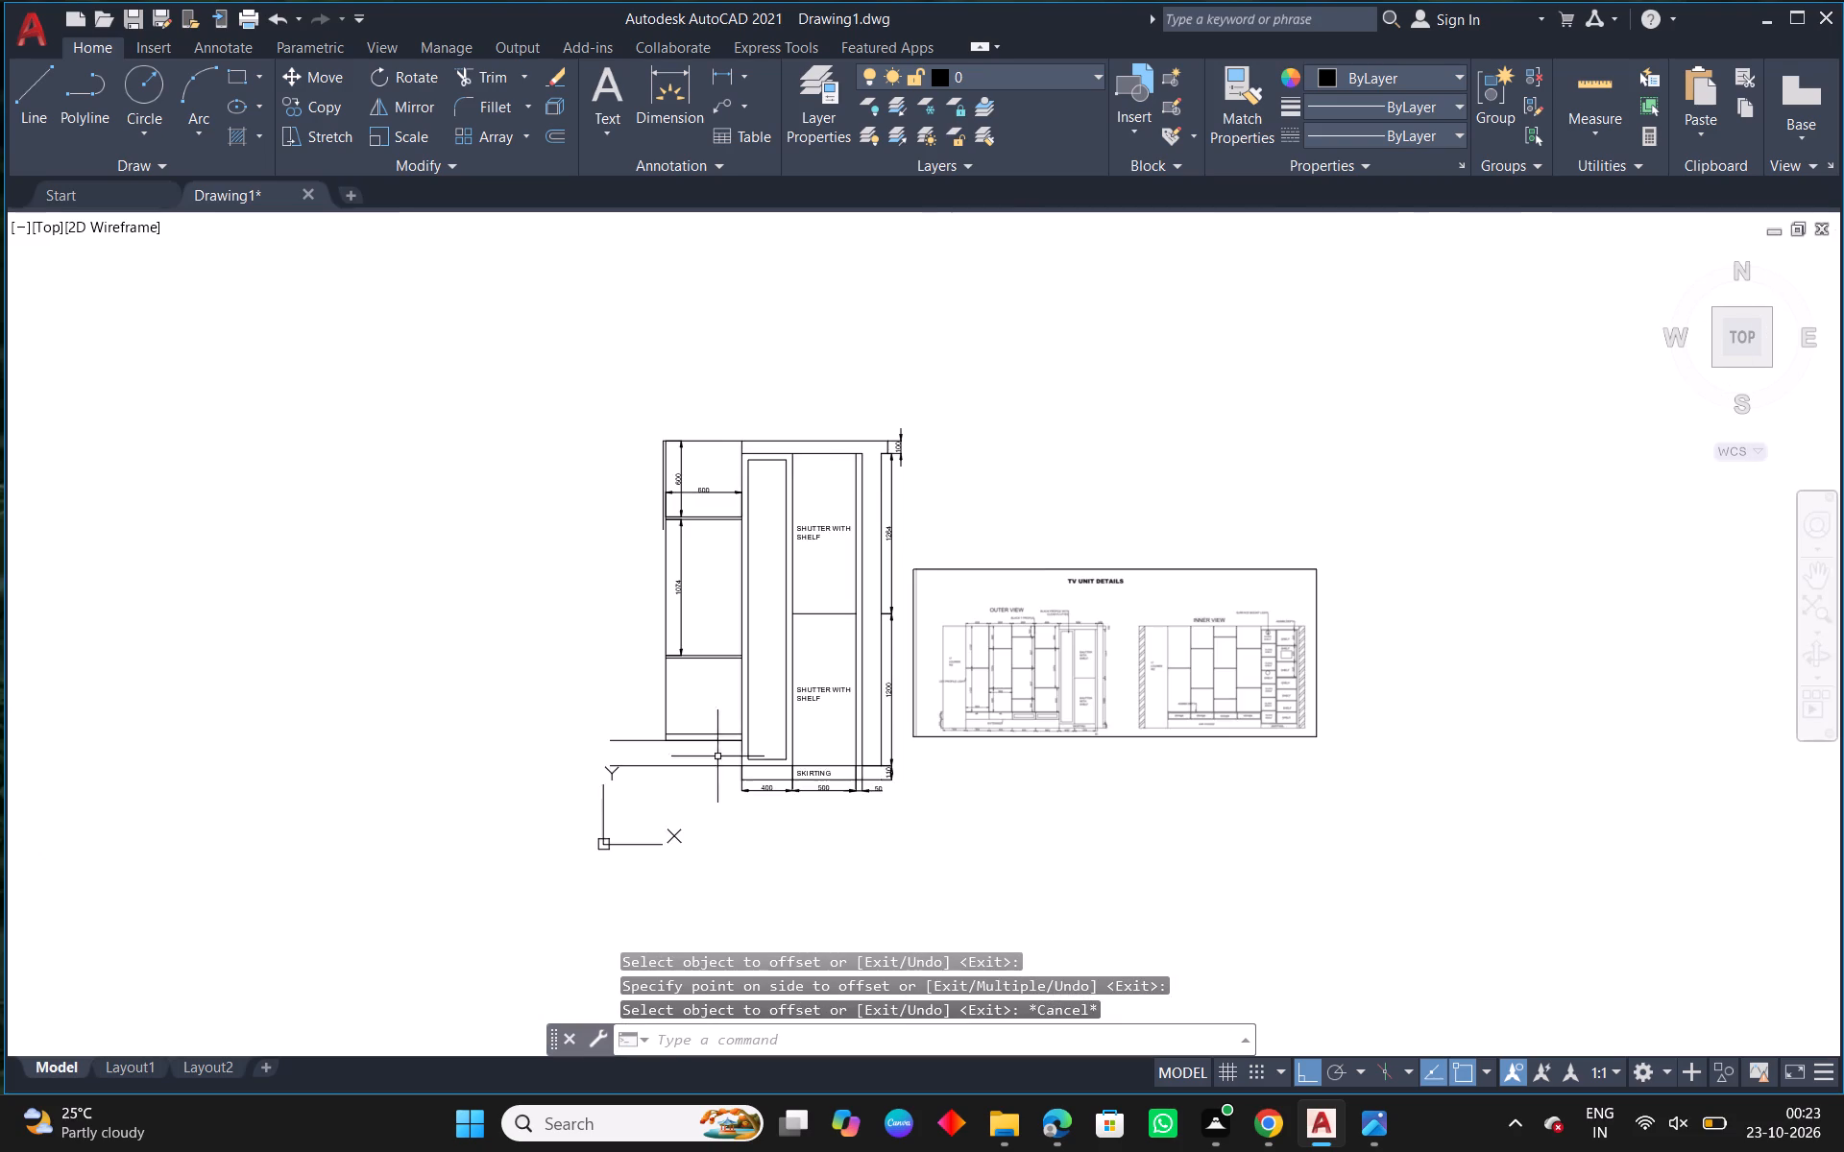
middle_drag(1064, 797, 930, 777)
scroll(962, 684, up, 3)
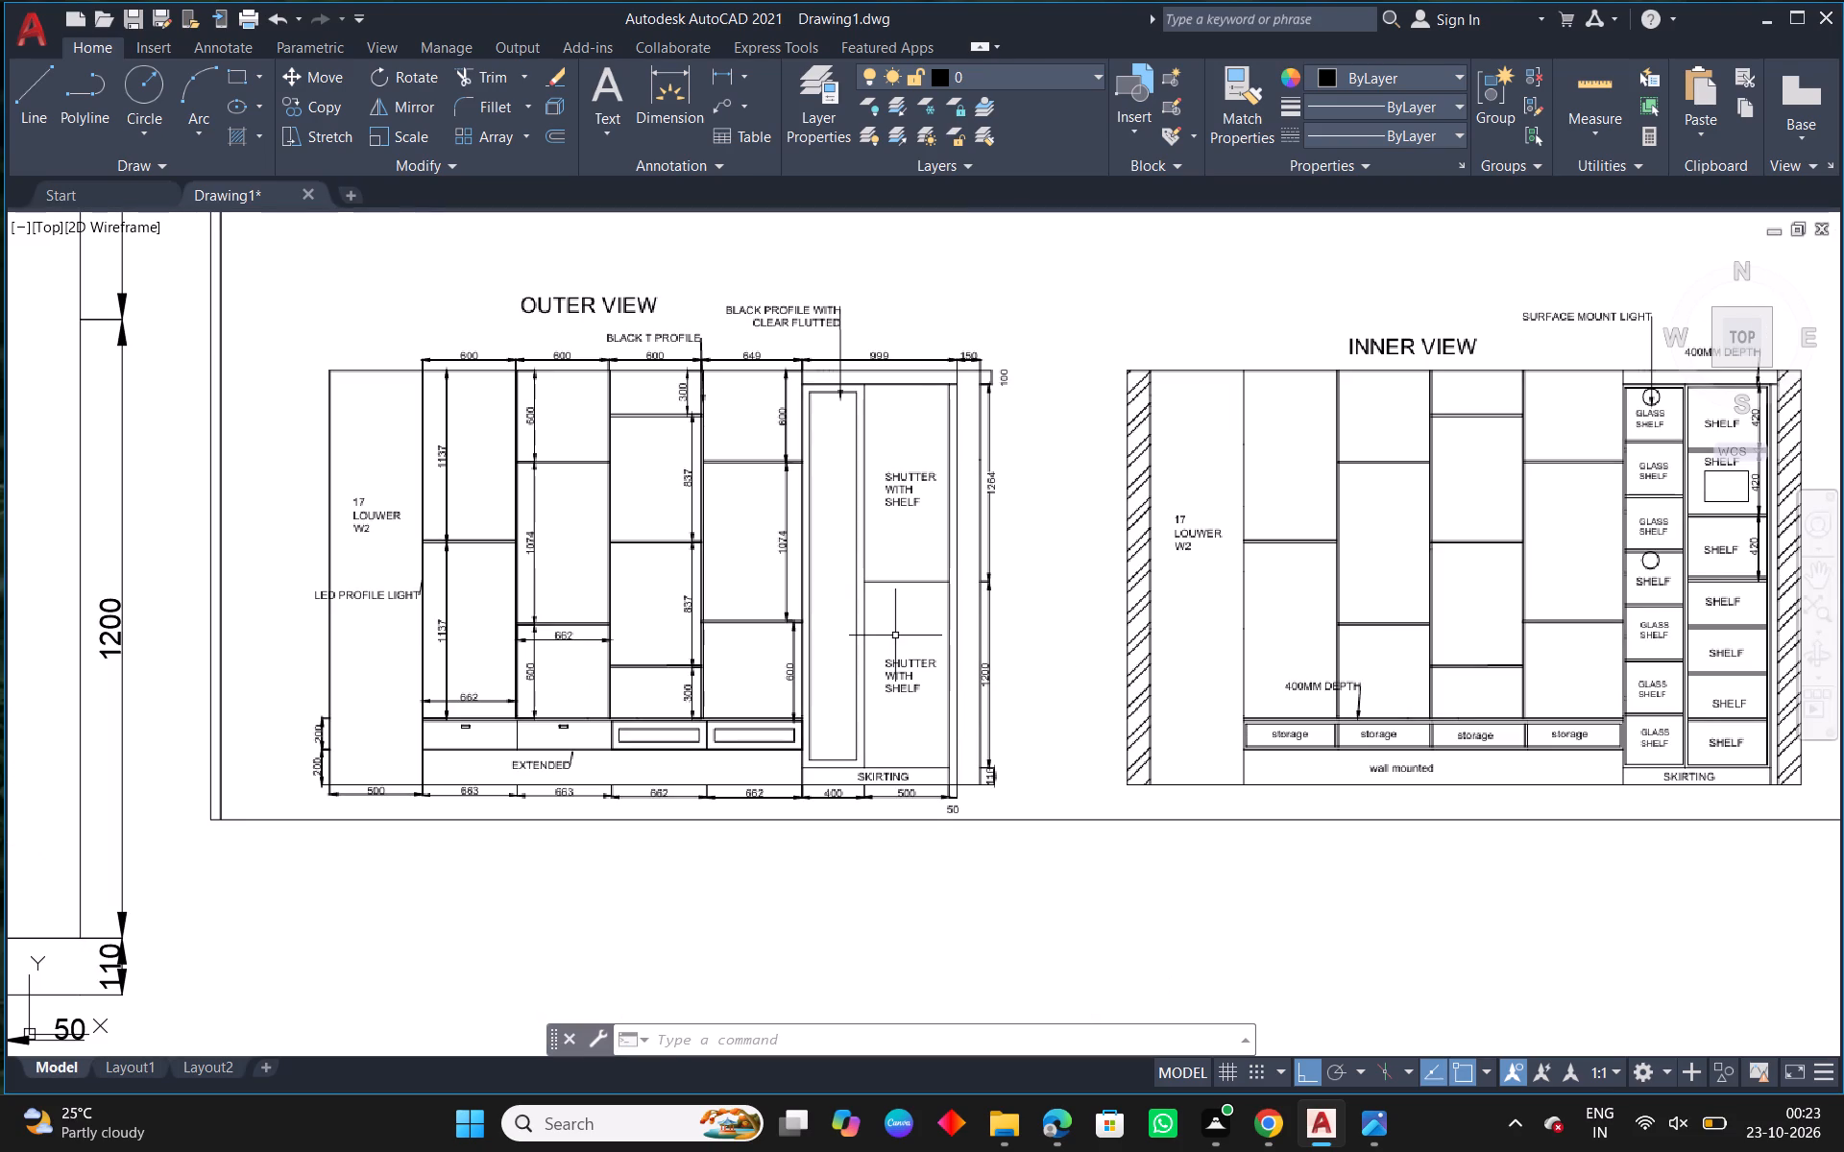
scroll(776, 726, up, 3)
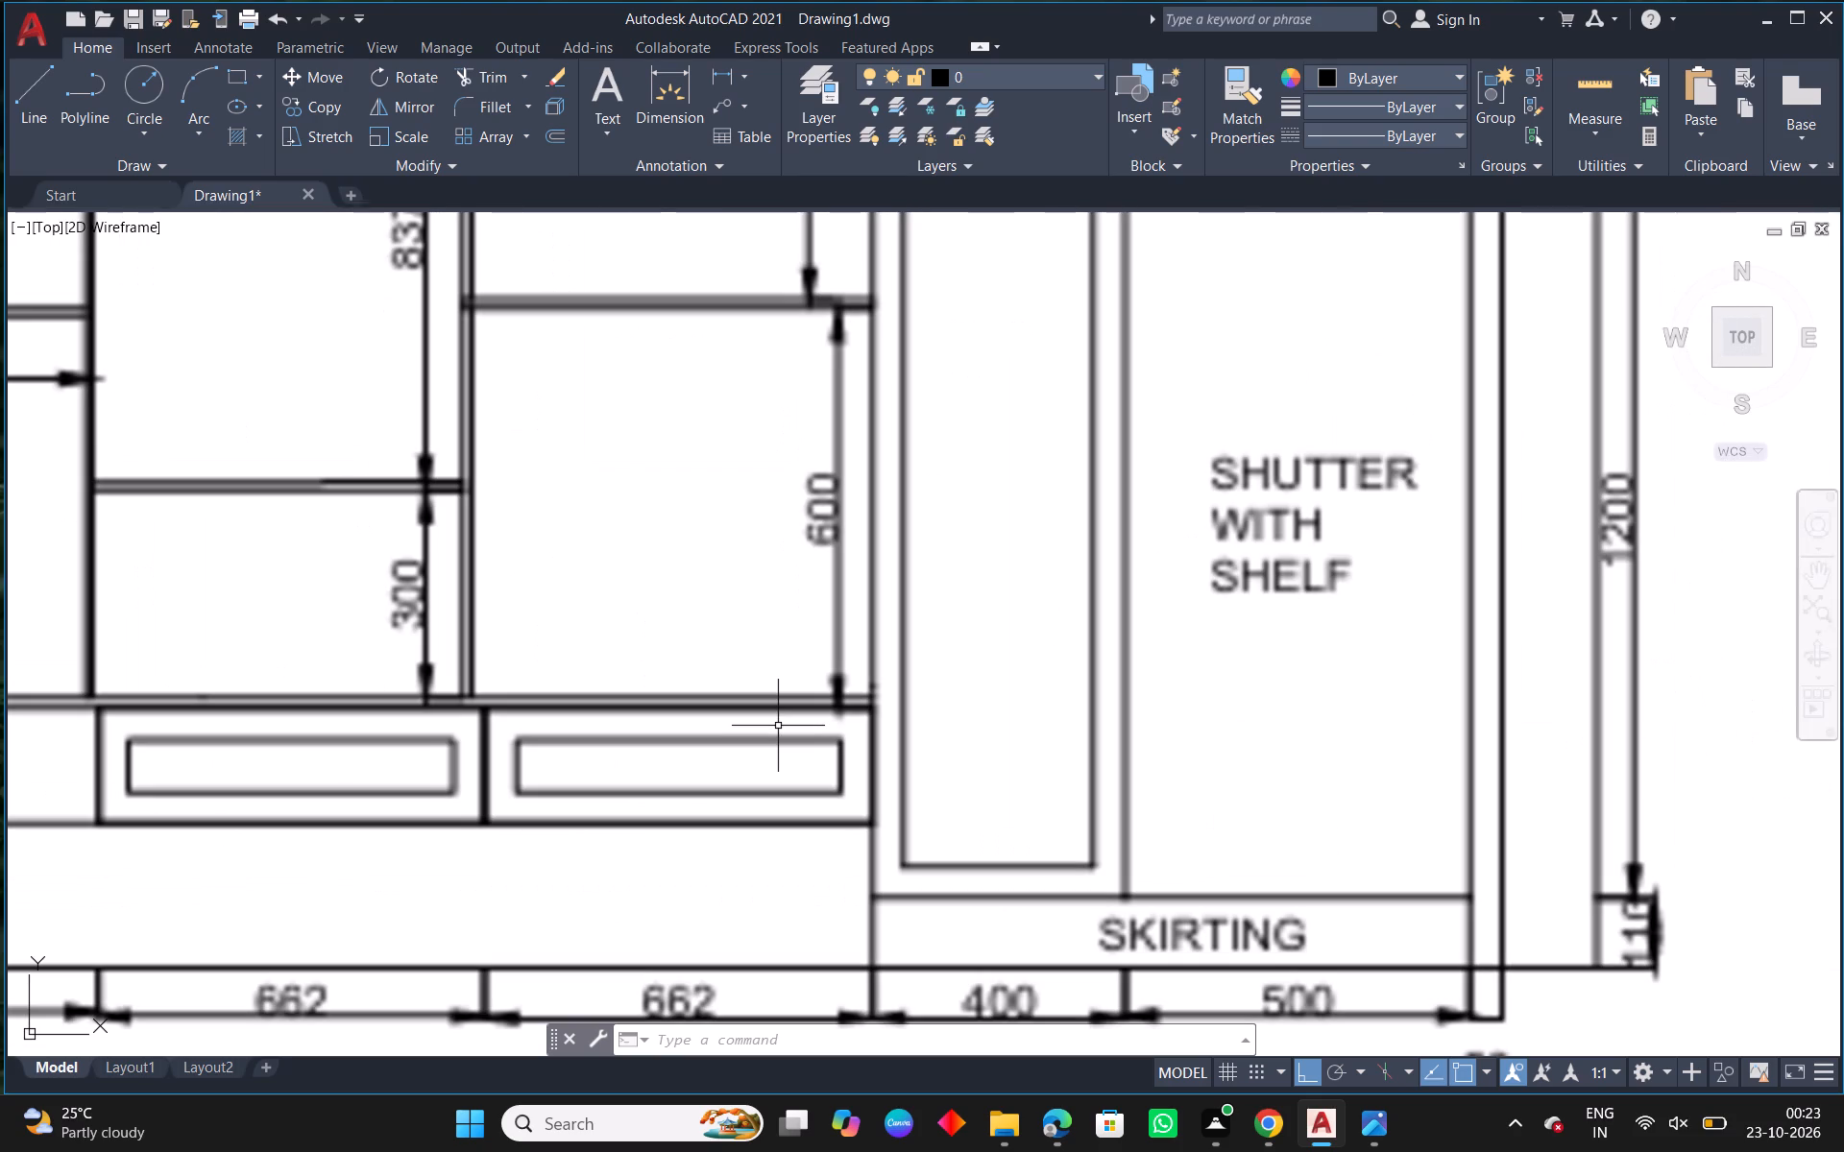
scroll(778, 726, down, 2)
middle_drag(834, 357, 832, 749)
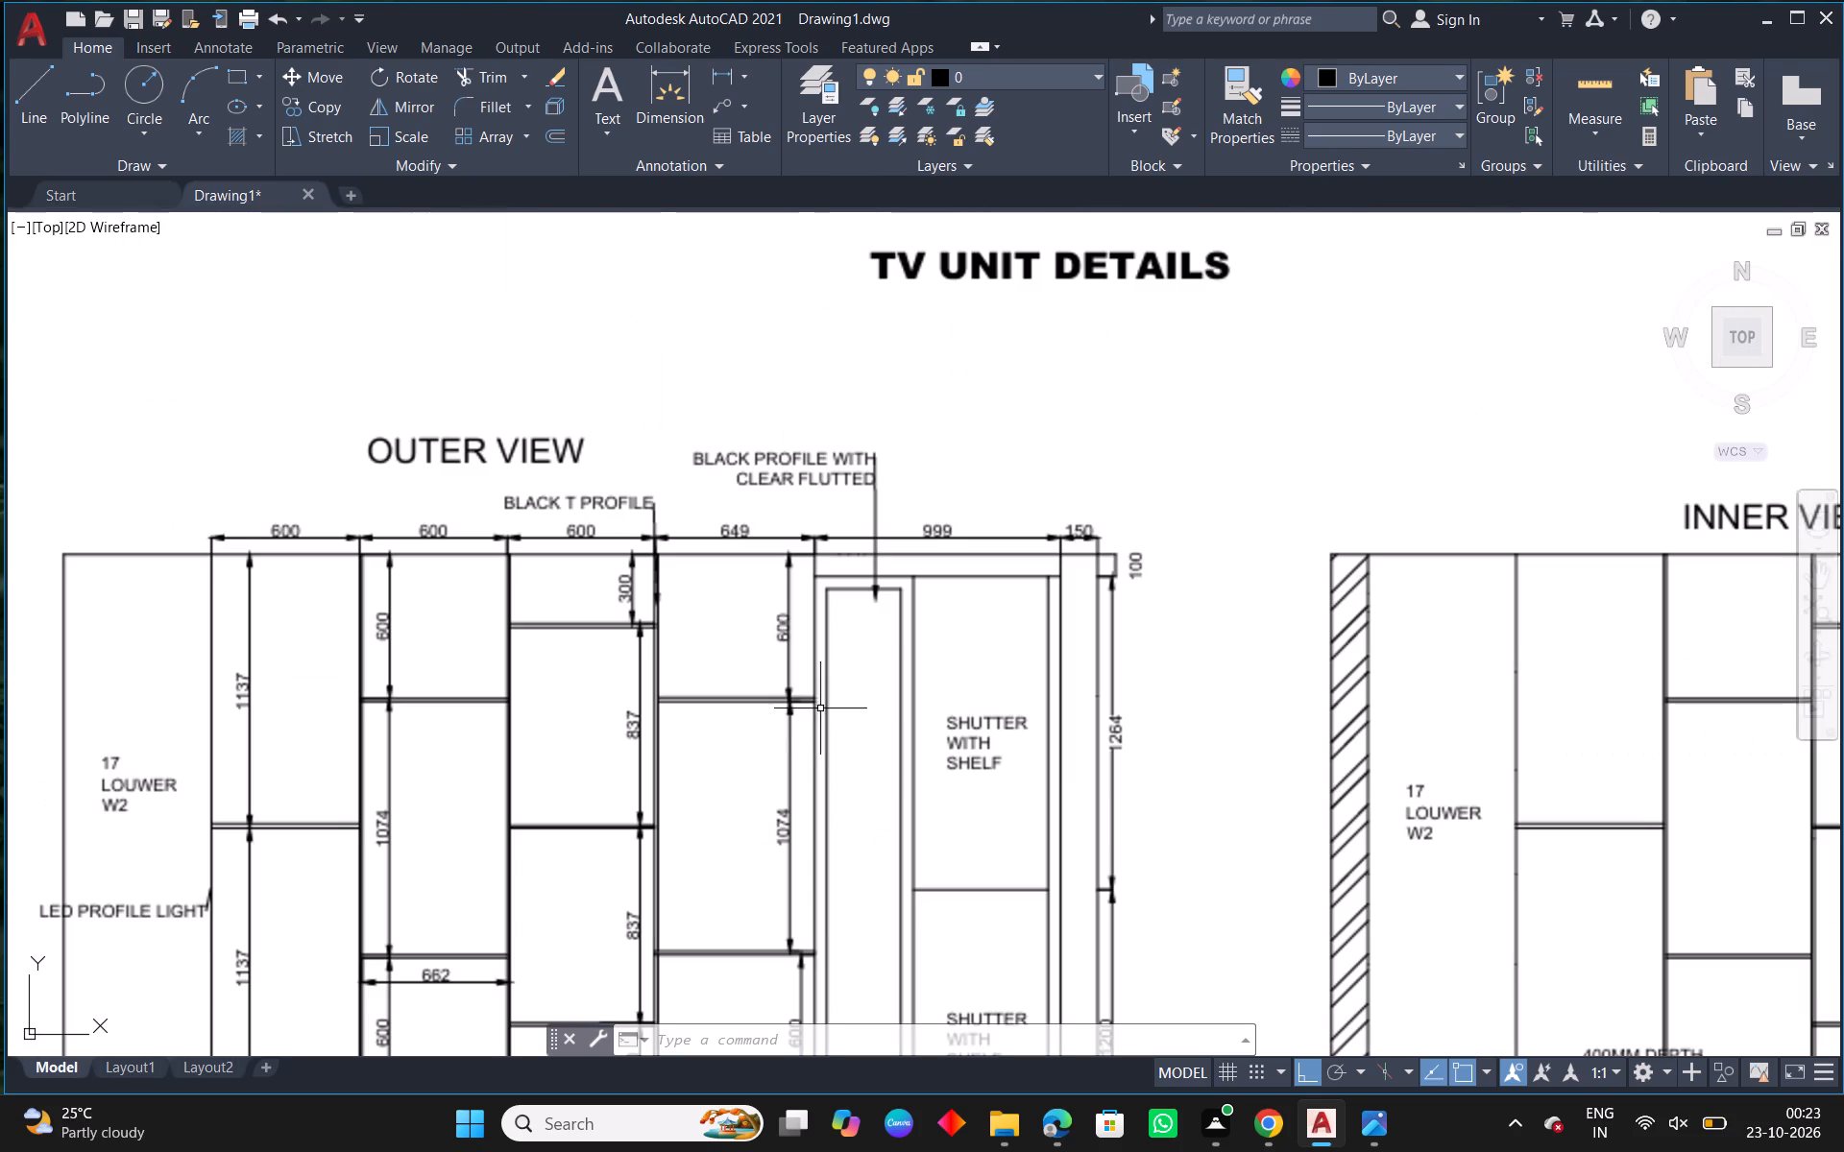
scroll(812, 694, down, 1)
middle_drag(628, 932, 881, 808)
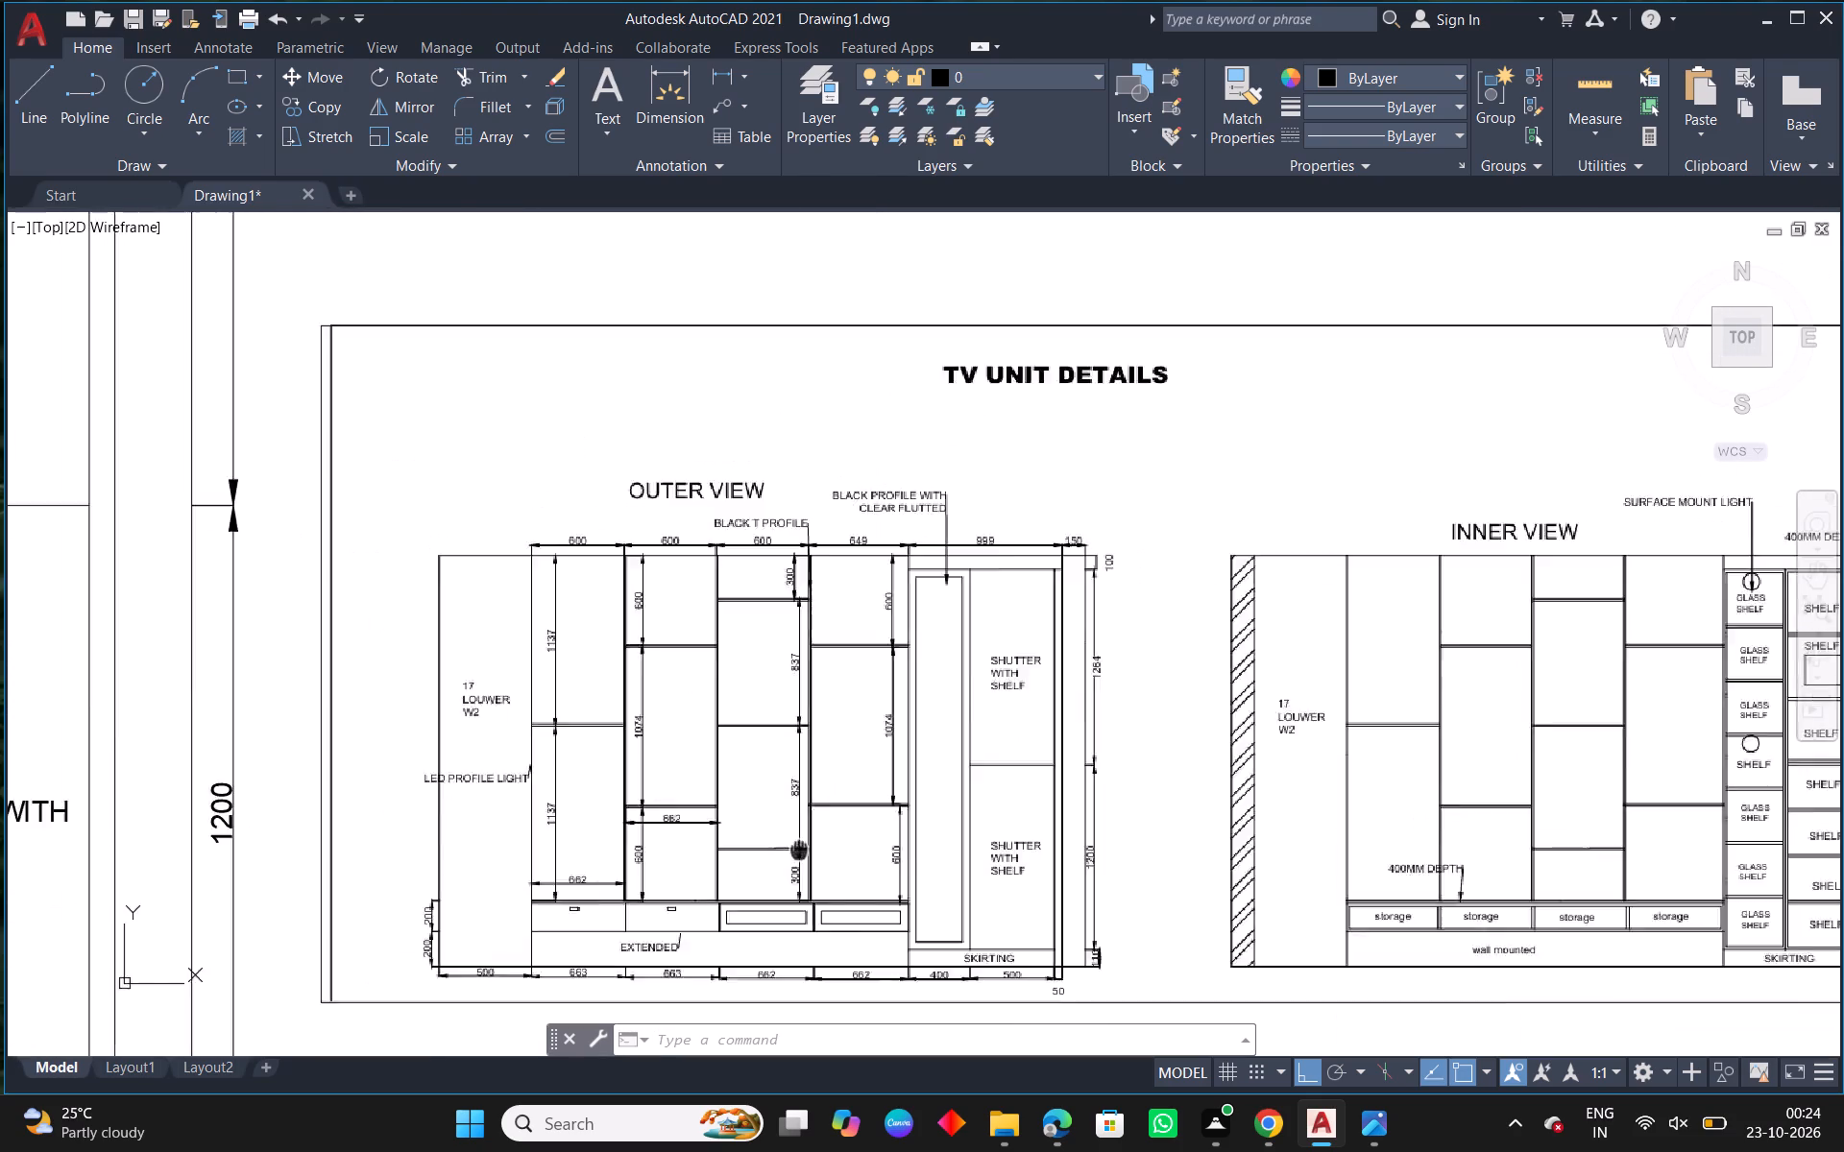
middle_drag(881, 808, 1165, 601)
scroll(1159, 597, down, 2)
scroll(644, 641, up, 1)
middle_drag(778, 653, 770, 731)
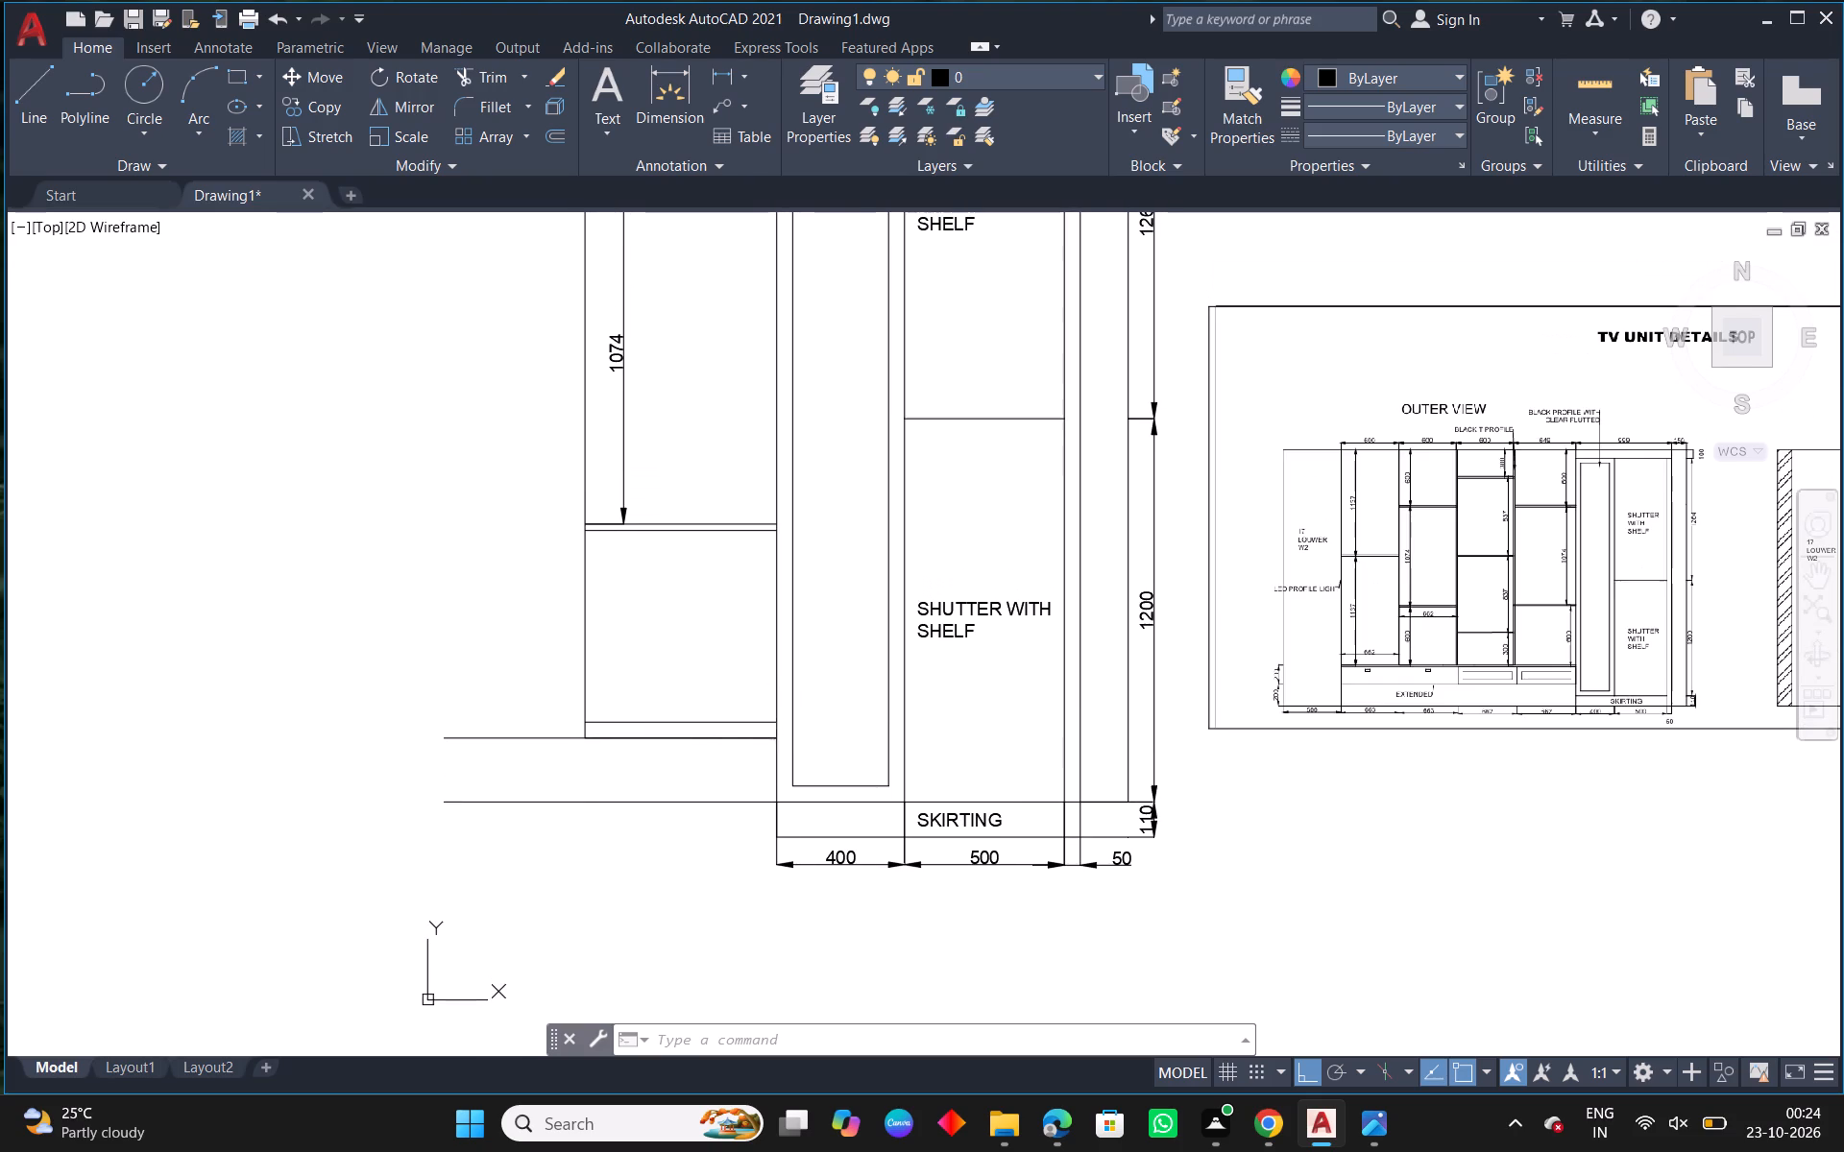
scroll(705, 725, up, 1)
scroll(710, 719, down, 2)
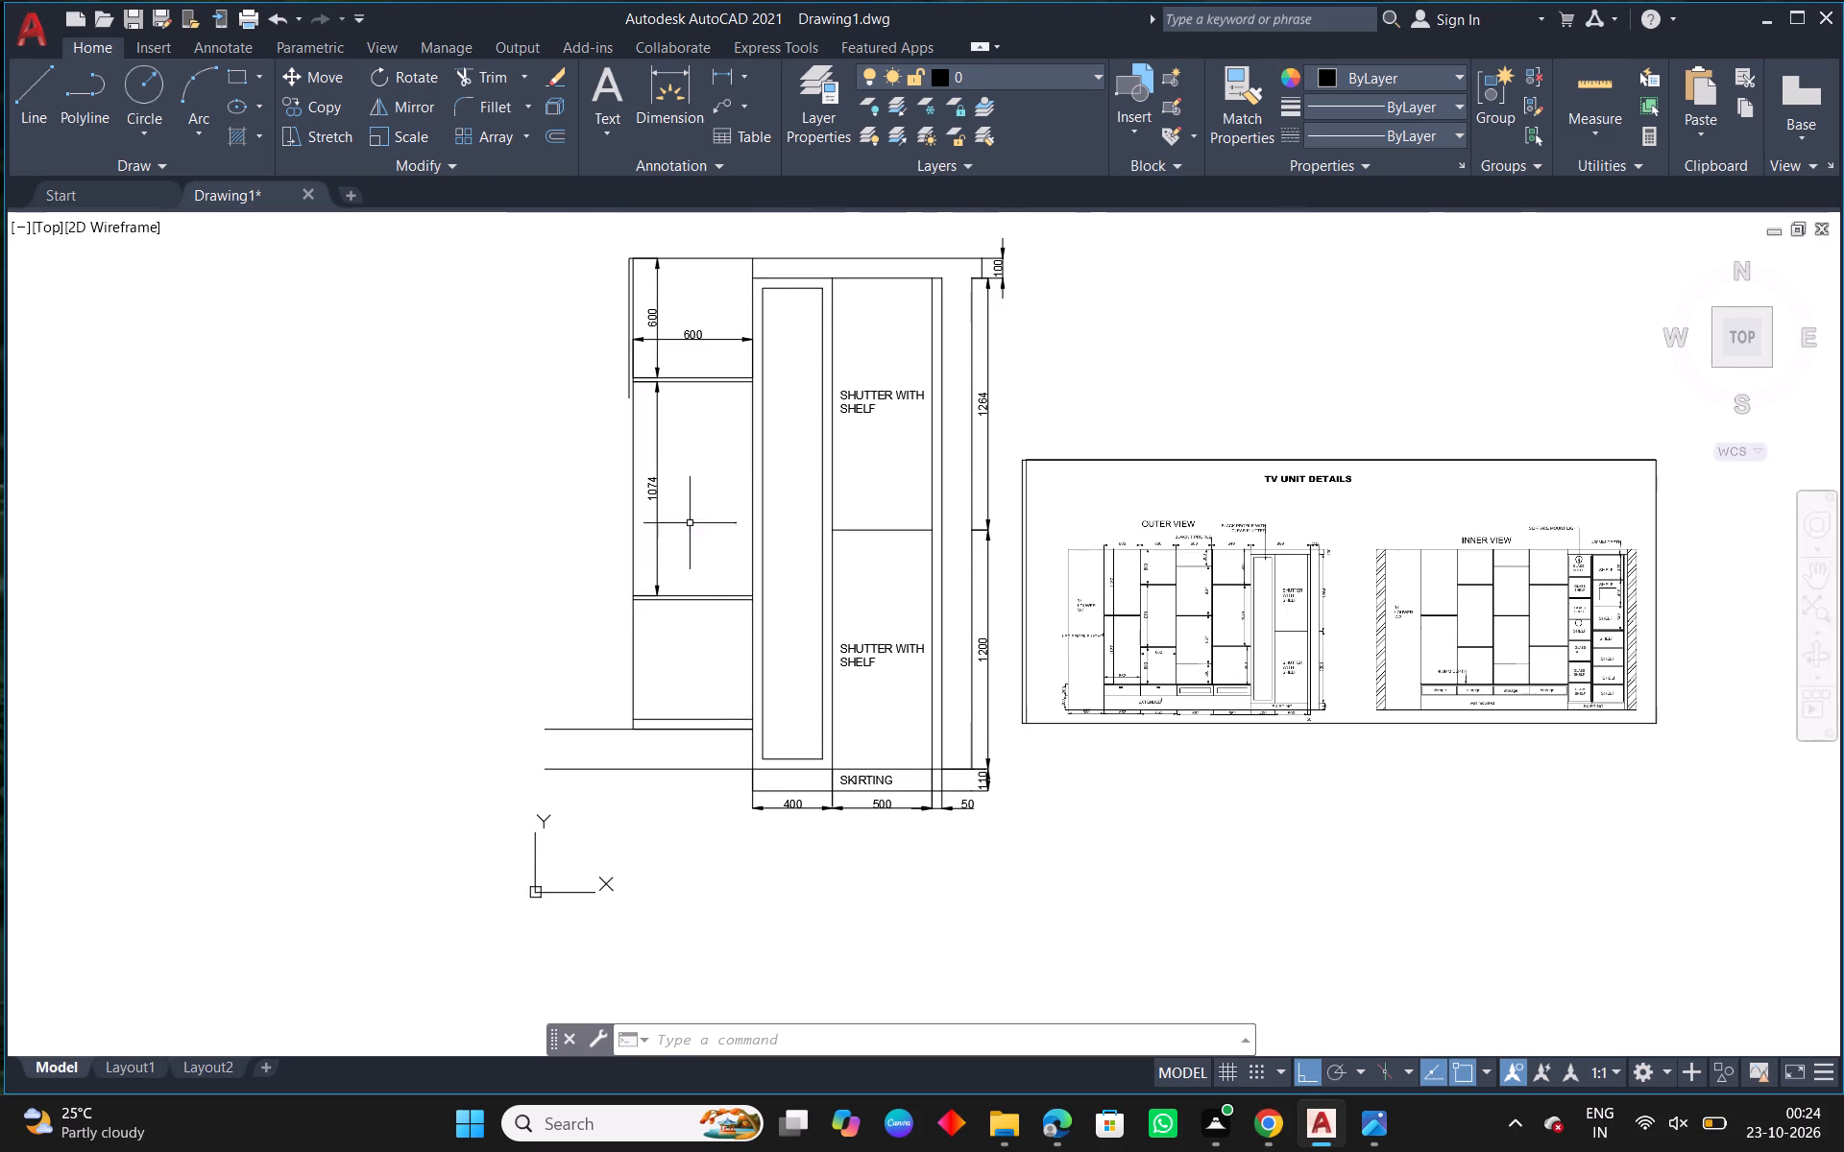
Dimension the bottom opening's height from the lower shelf's underside to the opening's base line.
middle_drag(671, 450, 692, 239)
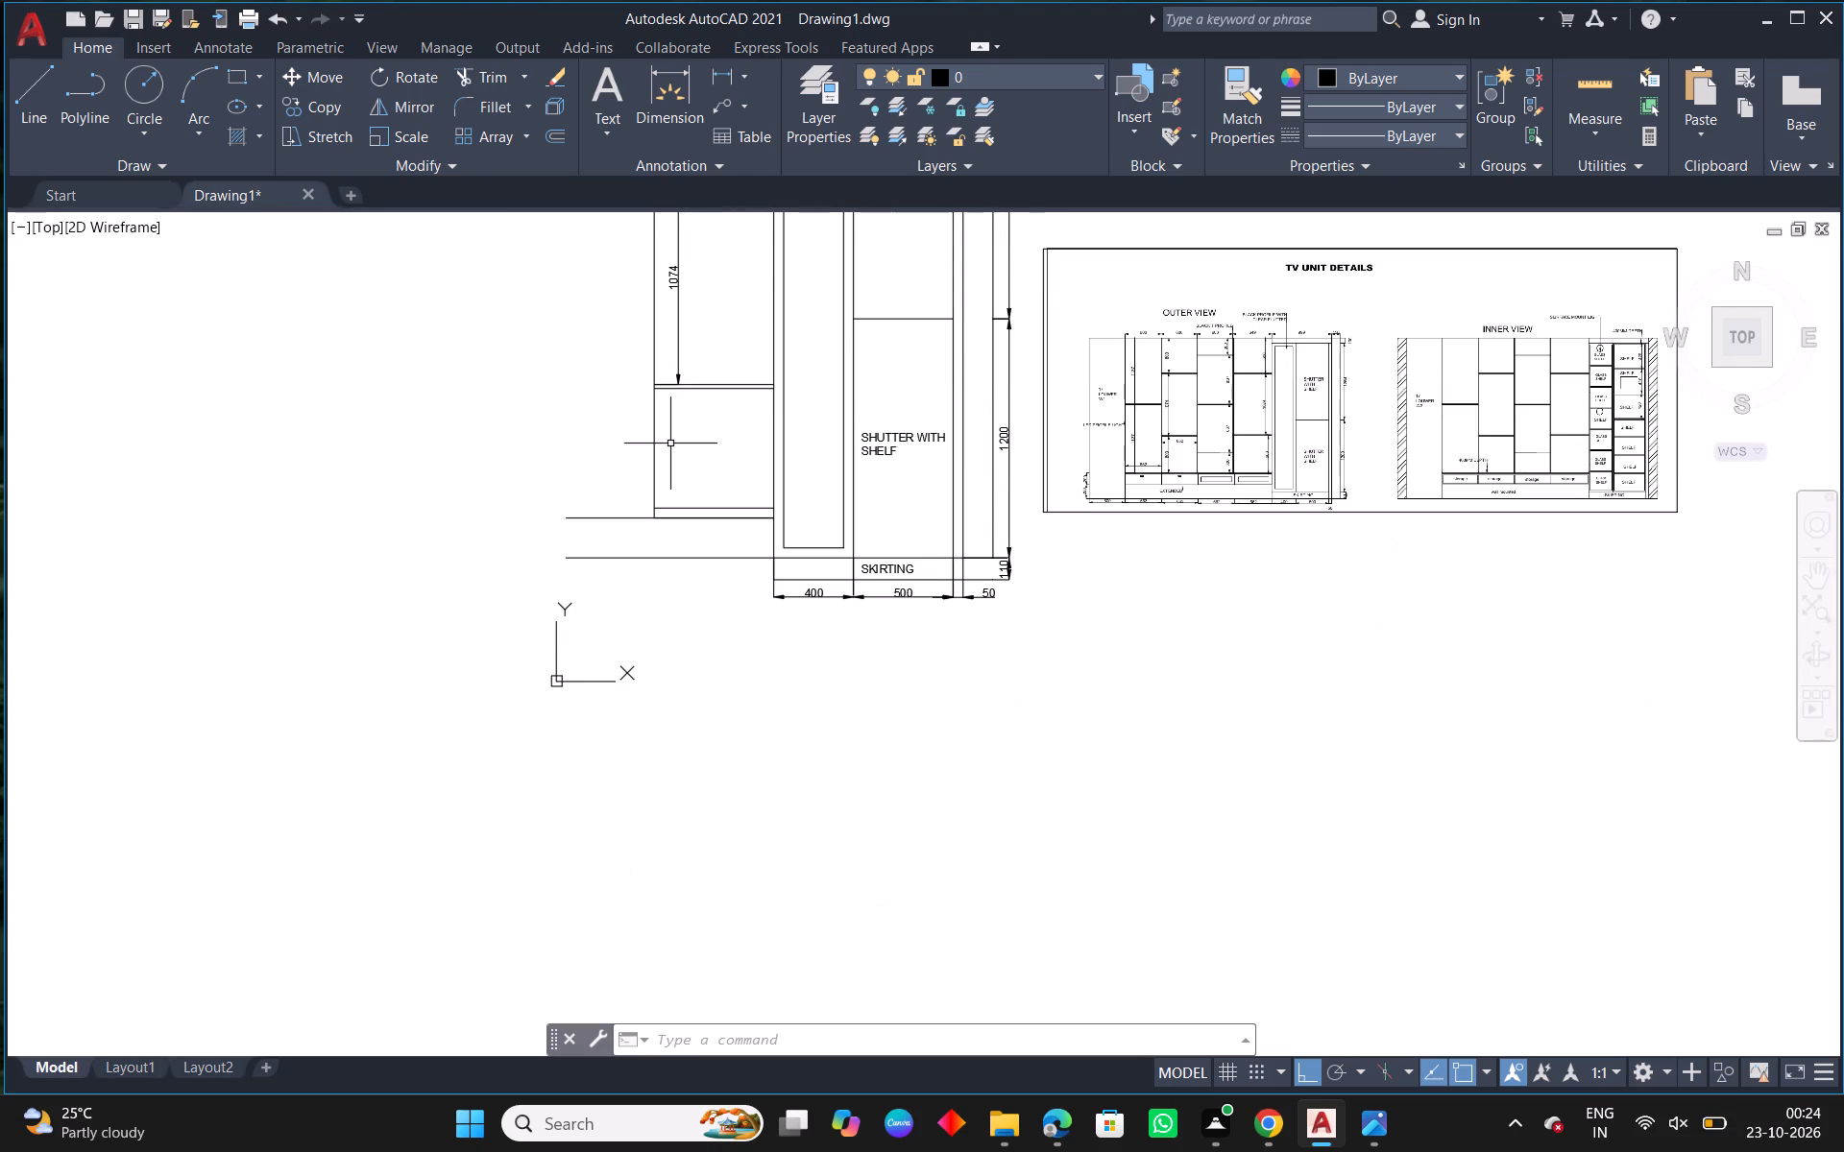
scroll(670, 444, up, 1)
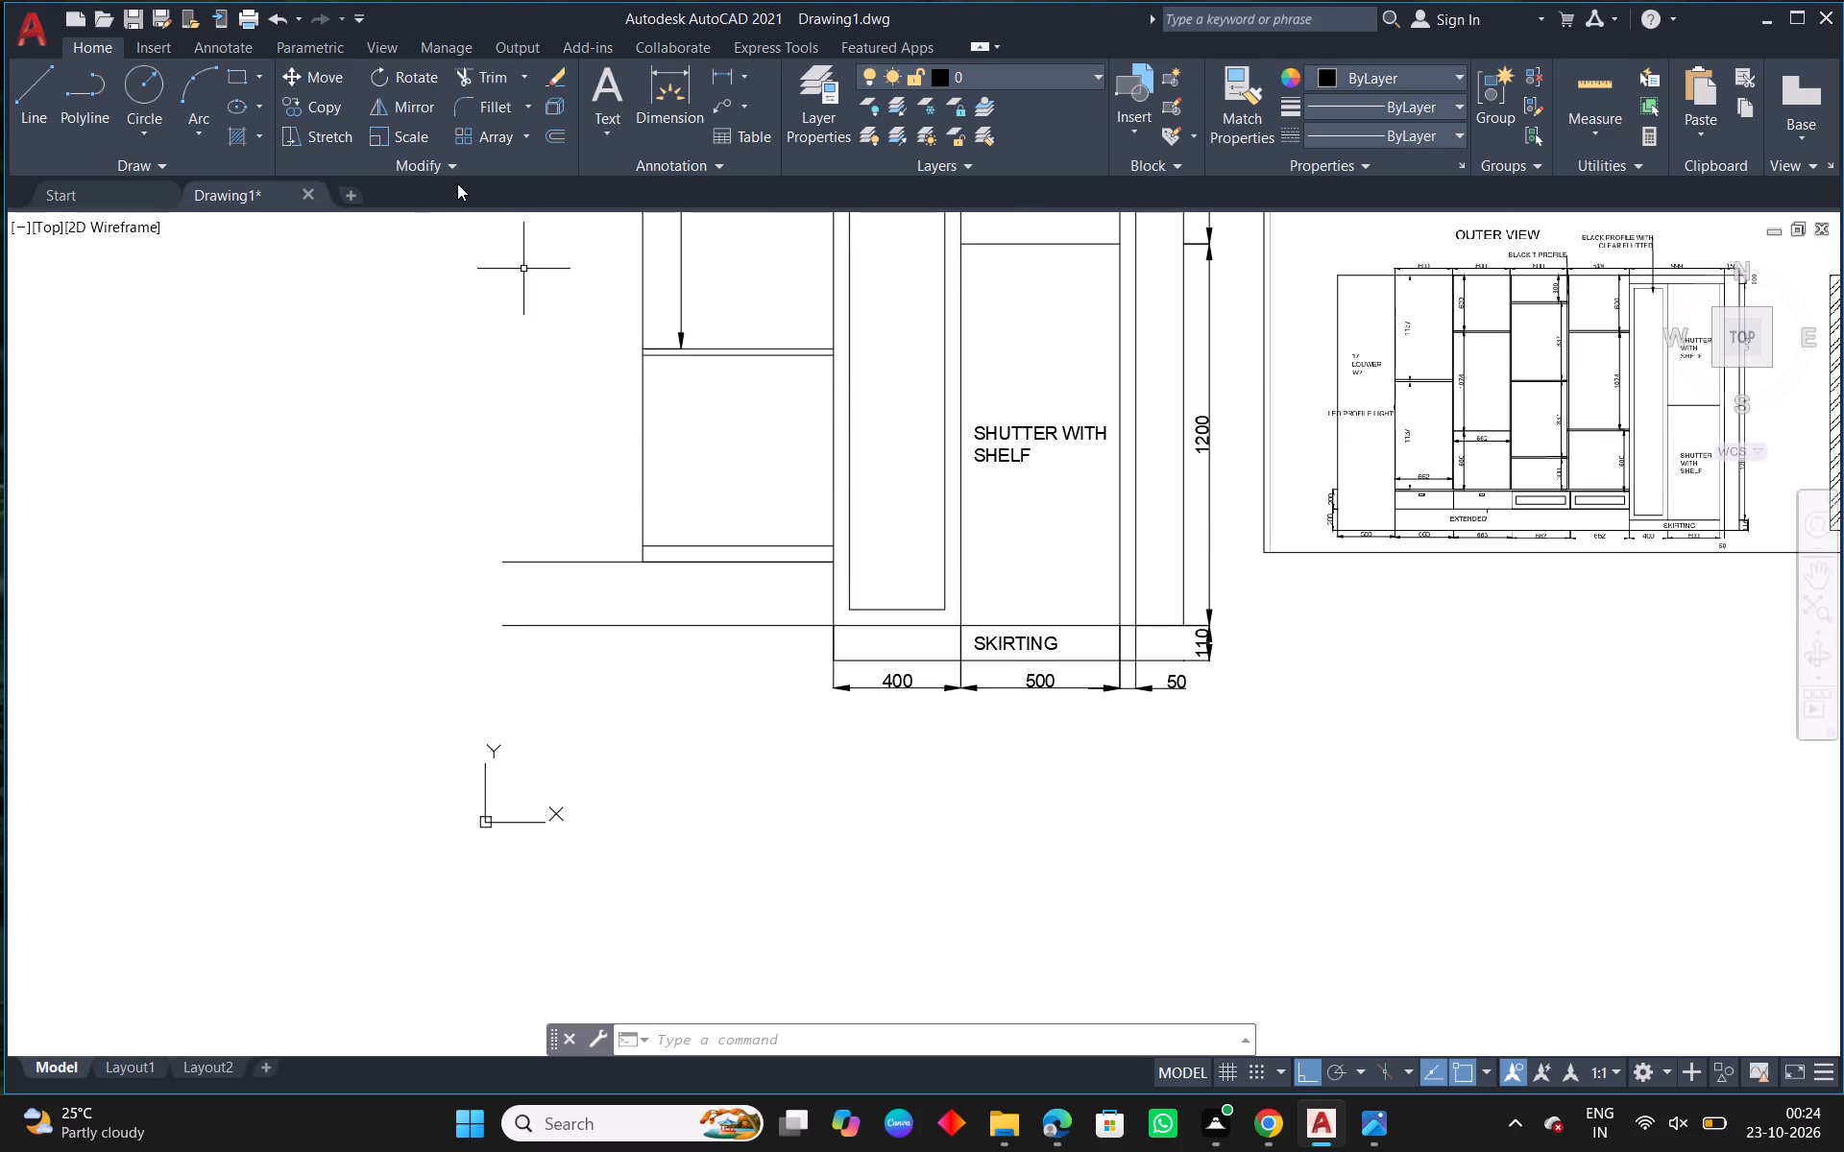
click(668, 119)
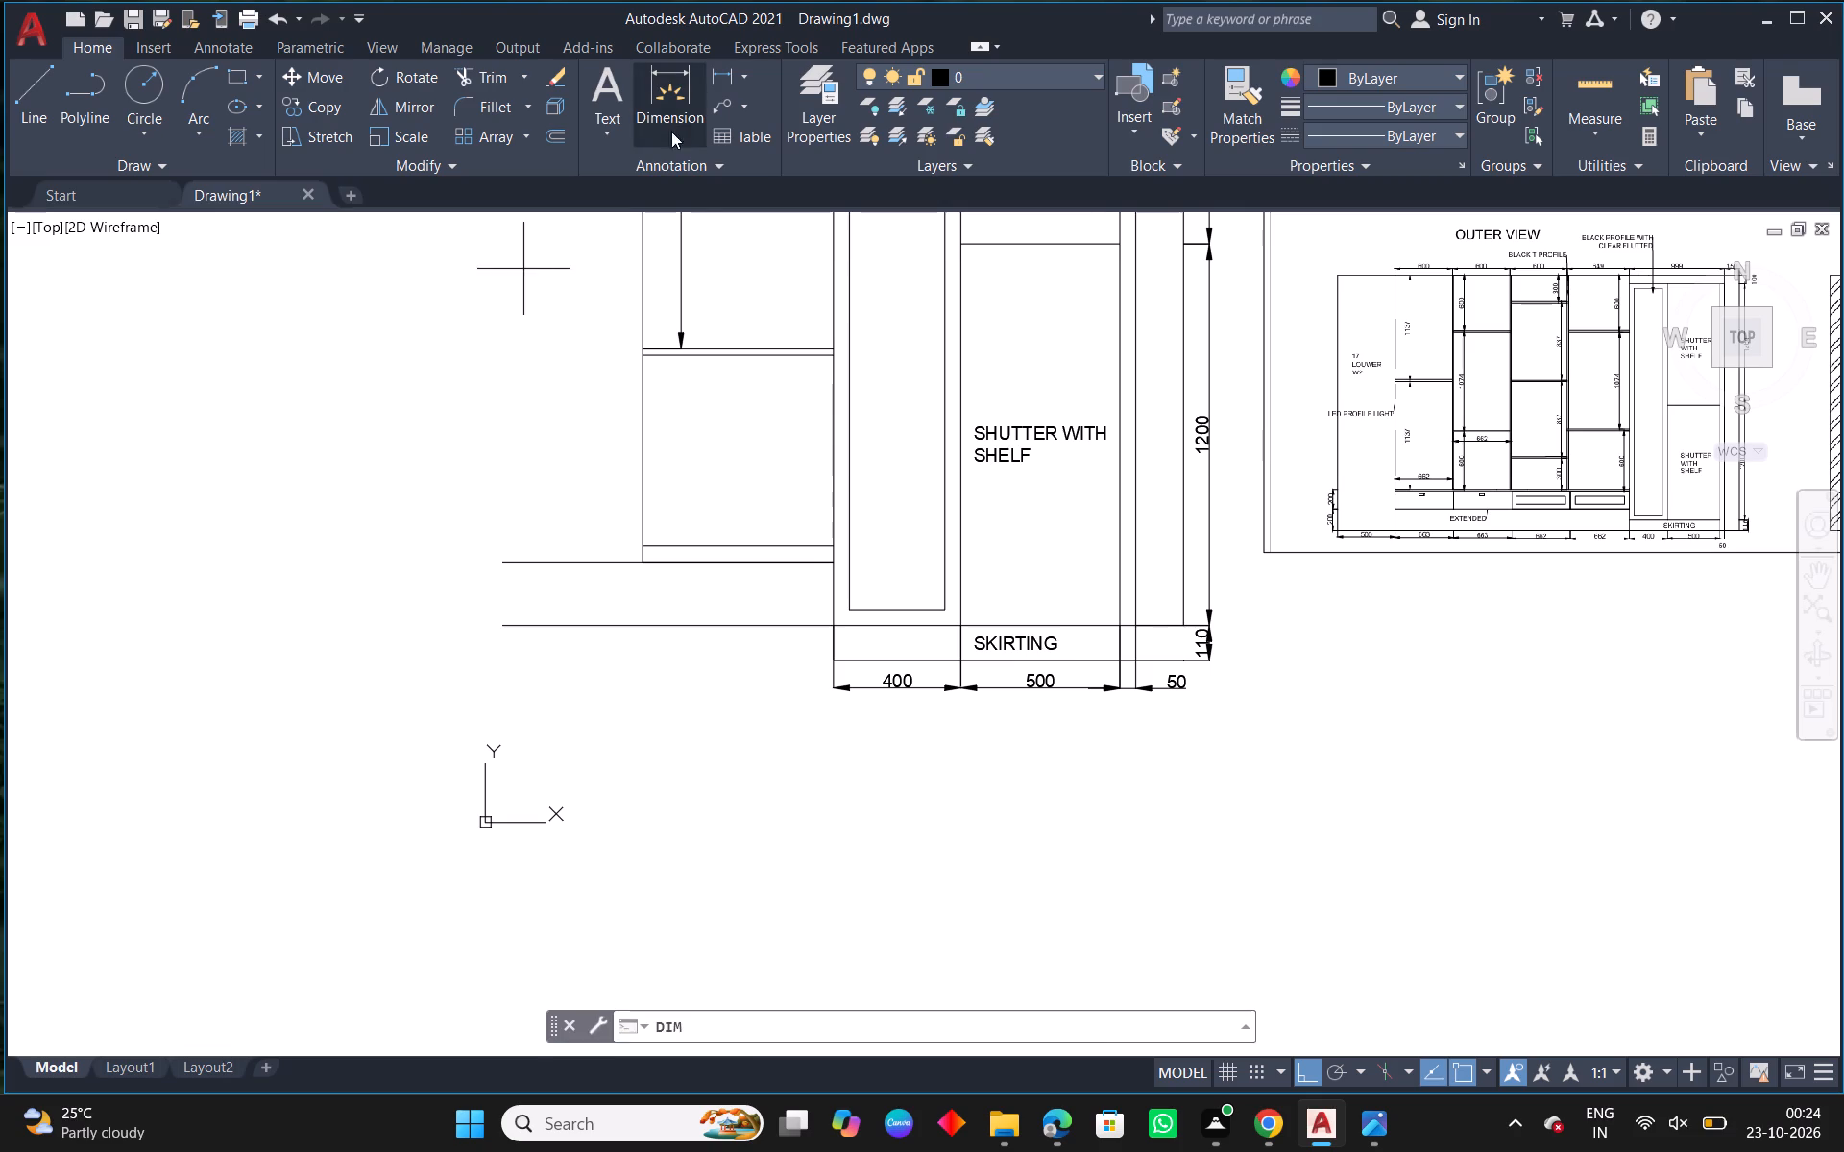
scroll(765, 435, up, 1)
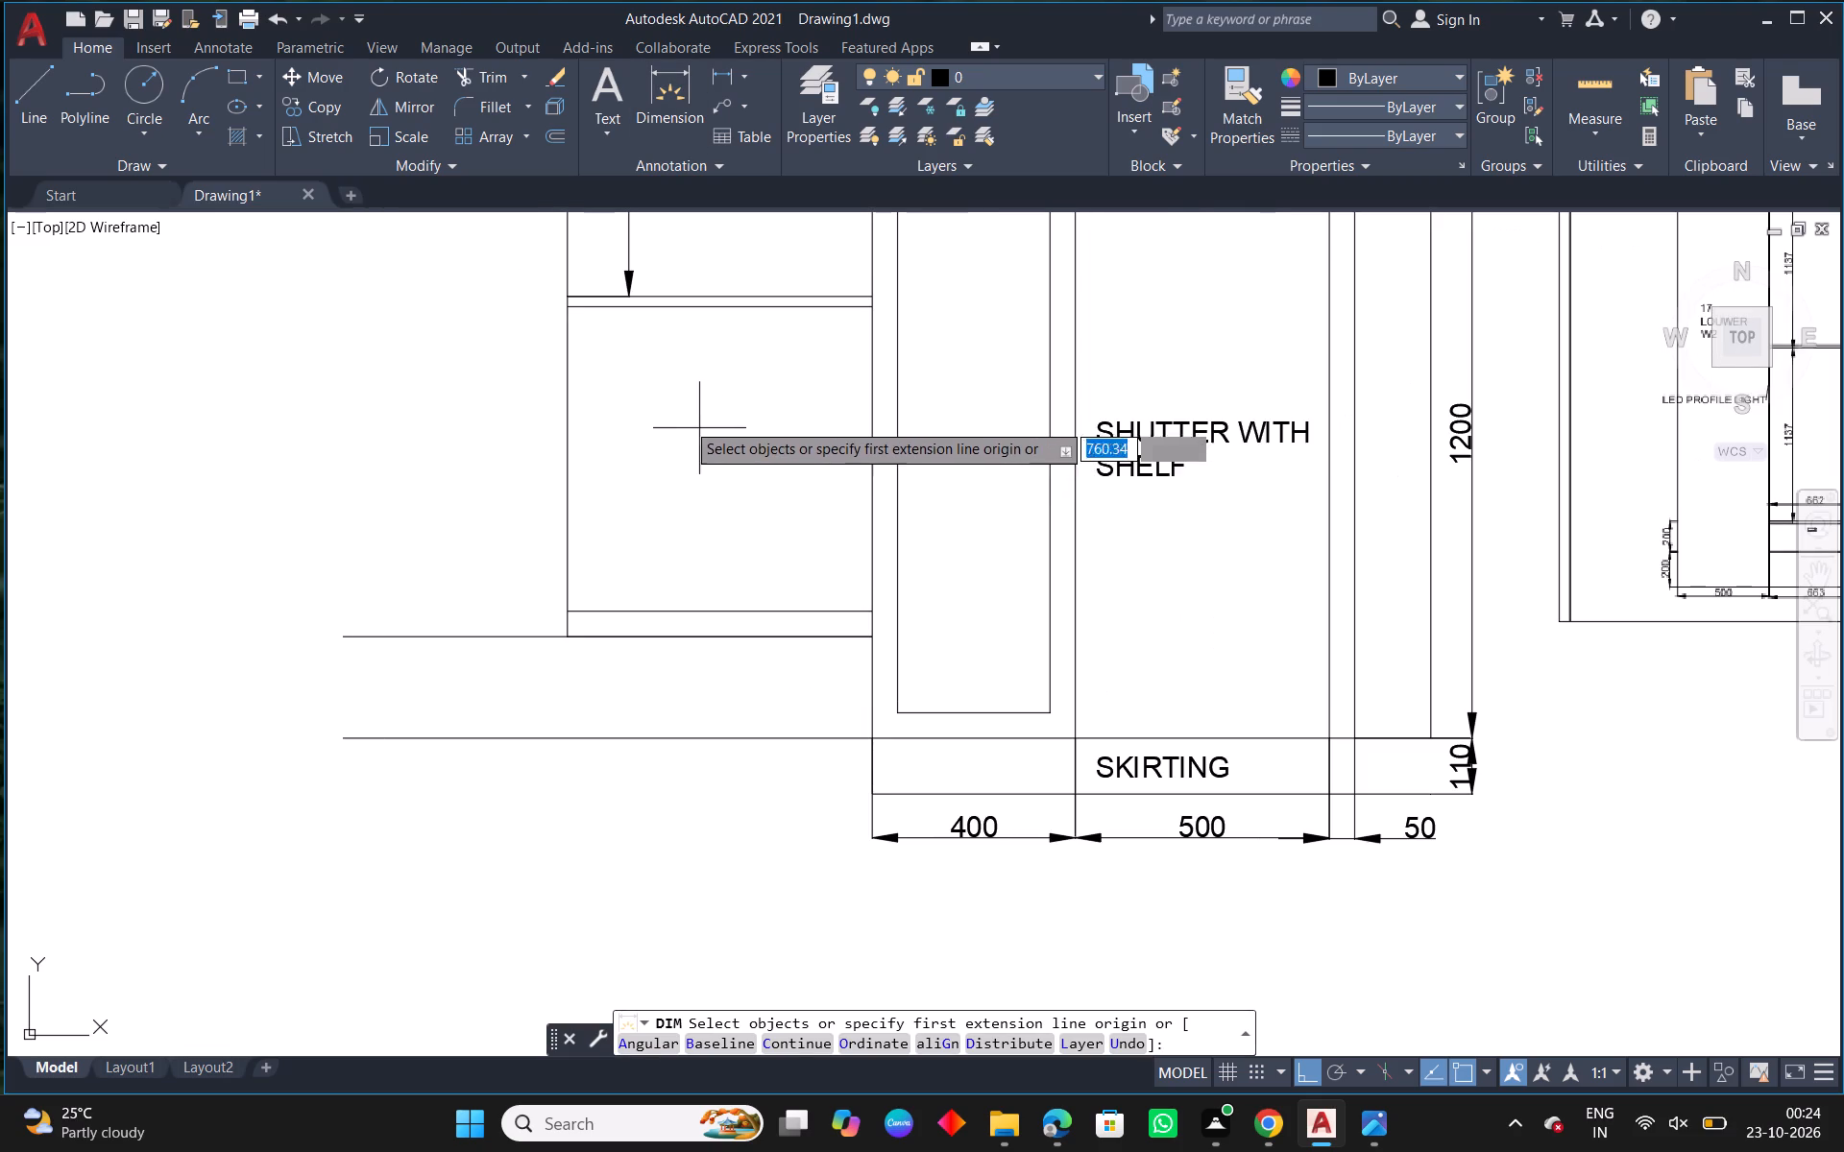
click(721, 307)
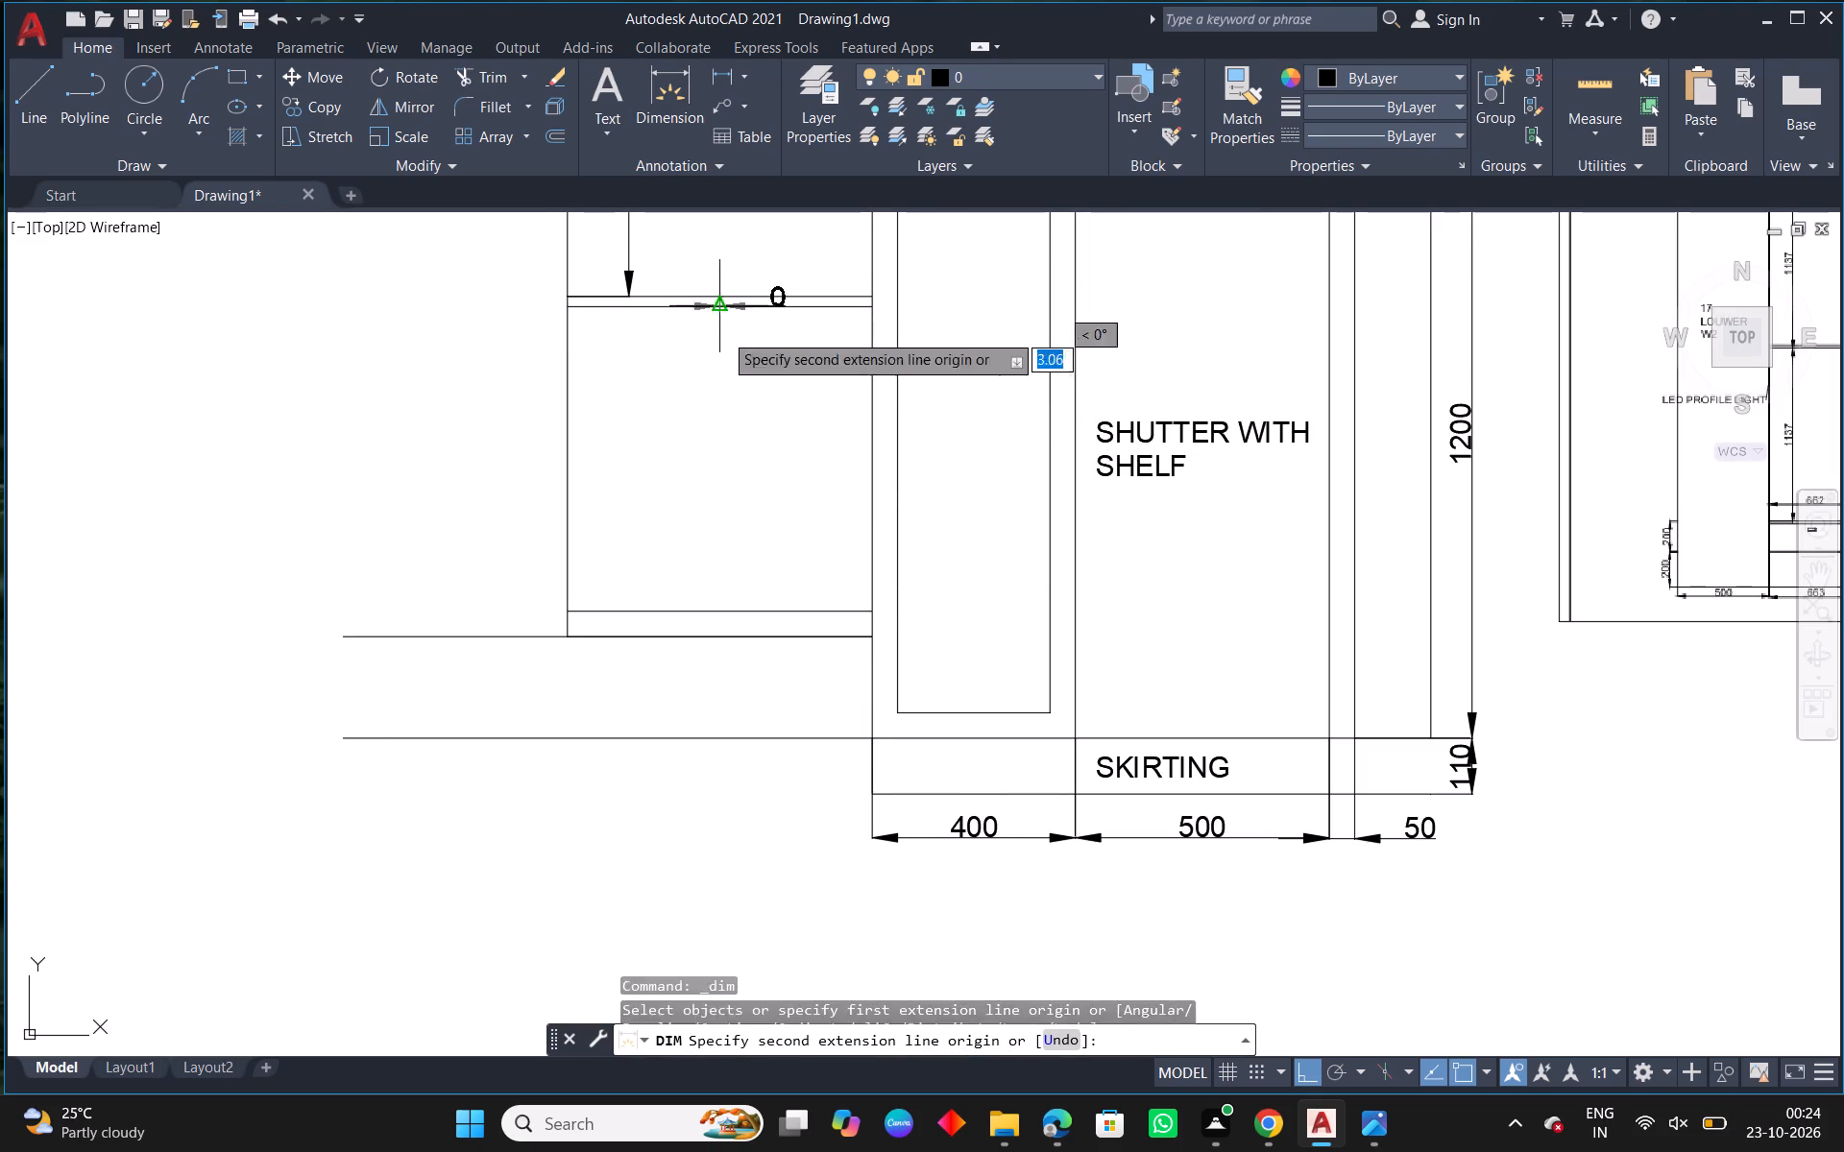
click(725, 611)
click(622, 595)
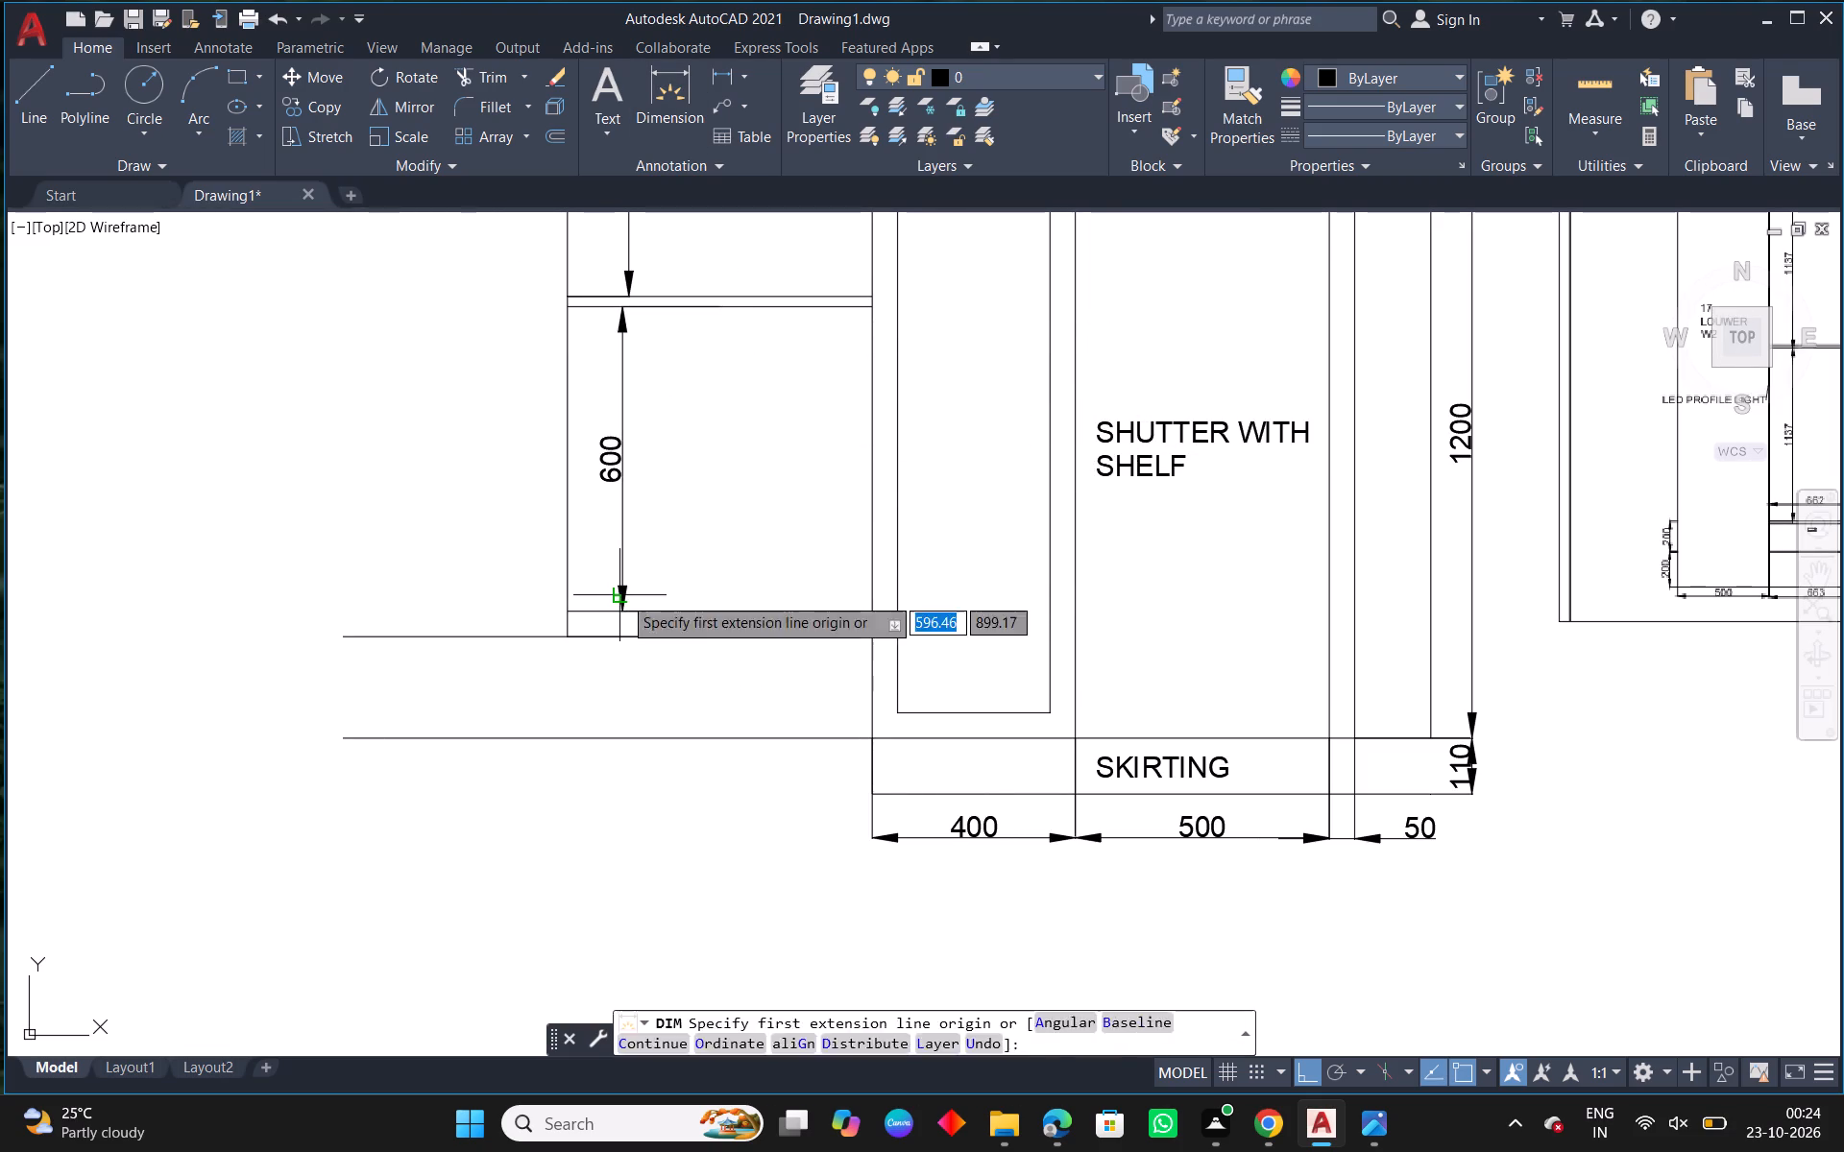
right_click(622, 595)
click(714, 600)
Line up the bottom opening's height dimension with the 1074 dimension above it.
scroll(706, 667, down, 3)
middle_drag(852, 508, 796, 610)
scroll(640, 741, up, 4)
scroll(583, 557, up, 1)
click(586, 351)
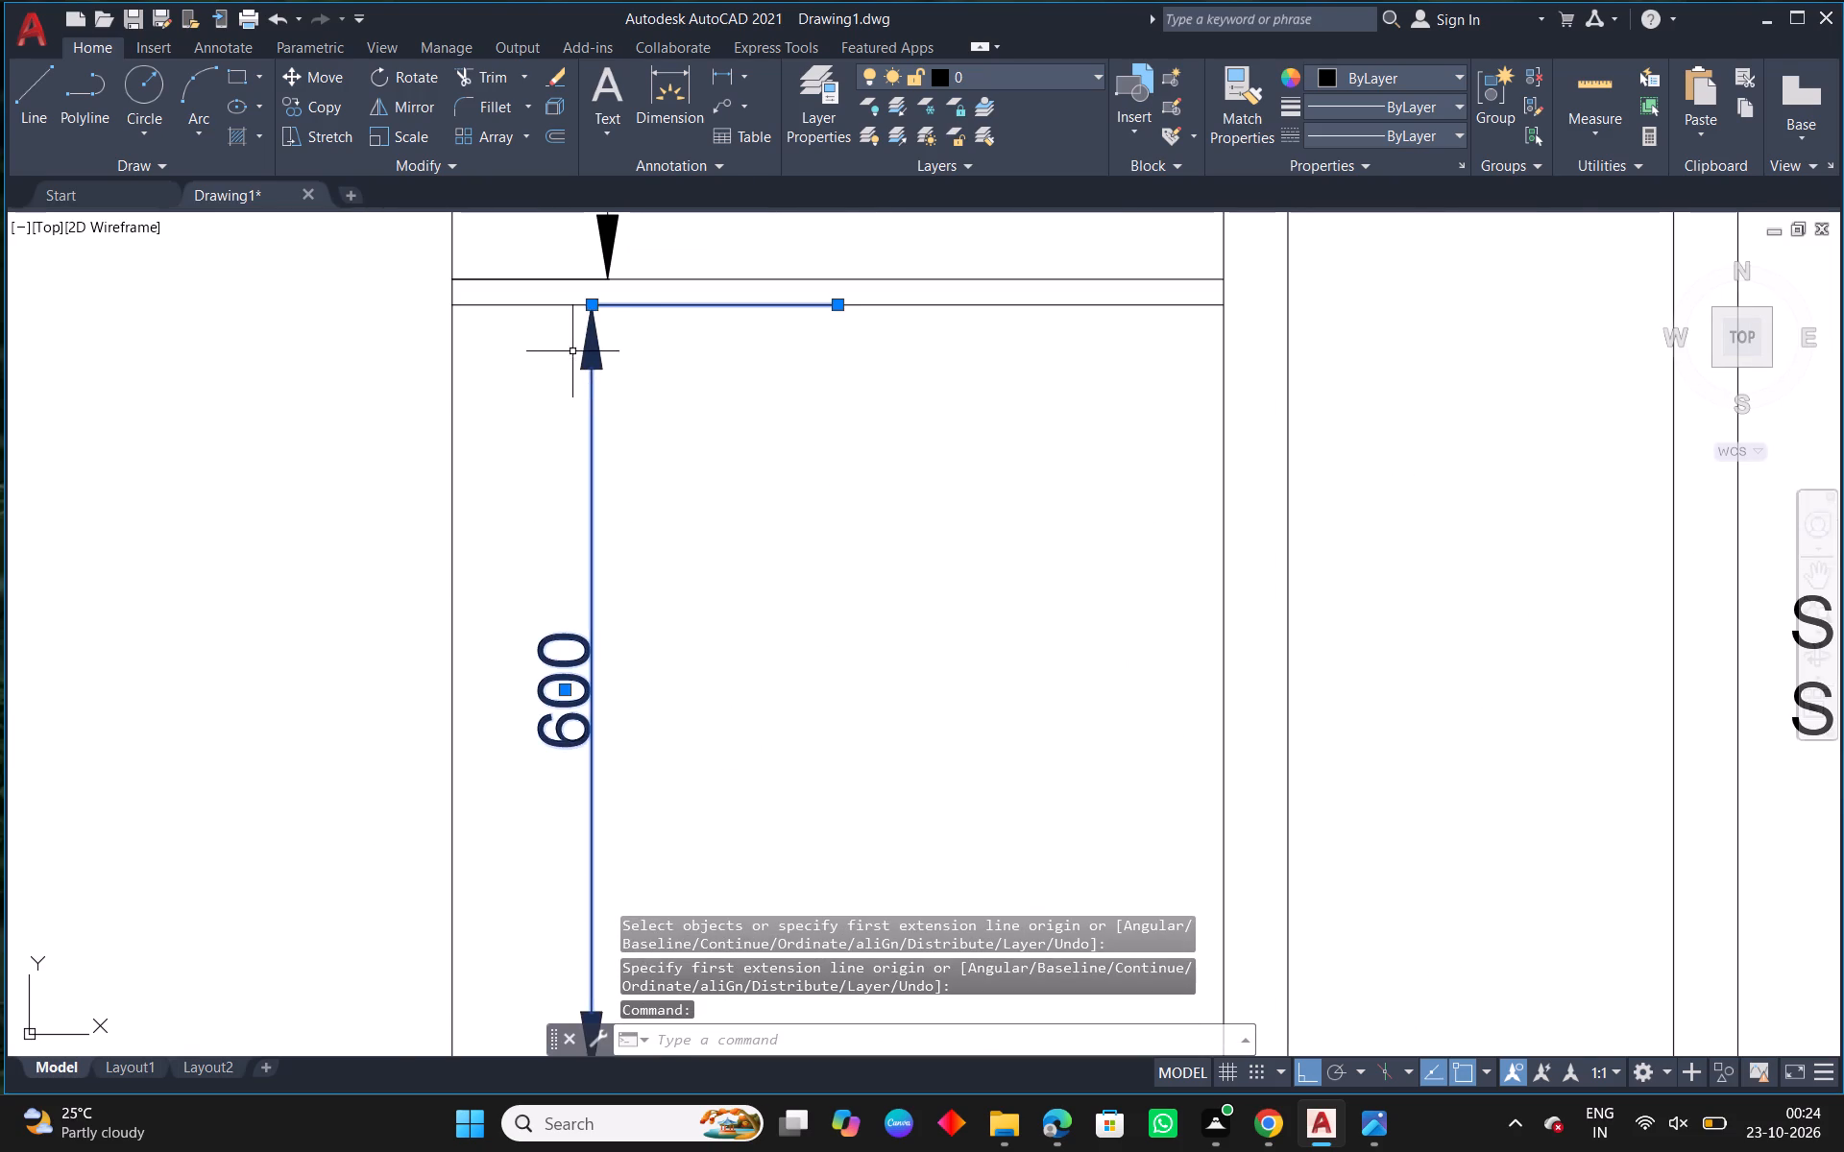
scroll(619, 294, up, 1)
middle_drag(632, 334, 629, 563)
scroll(584, 562, up, 1)
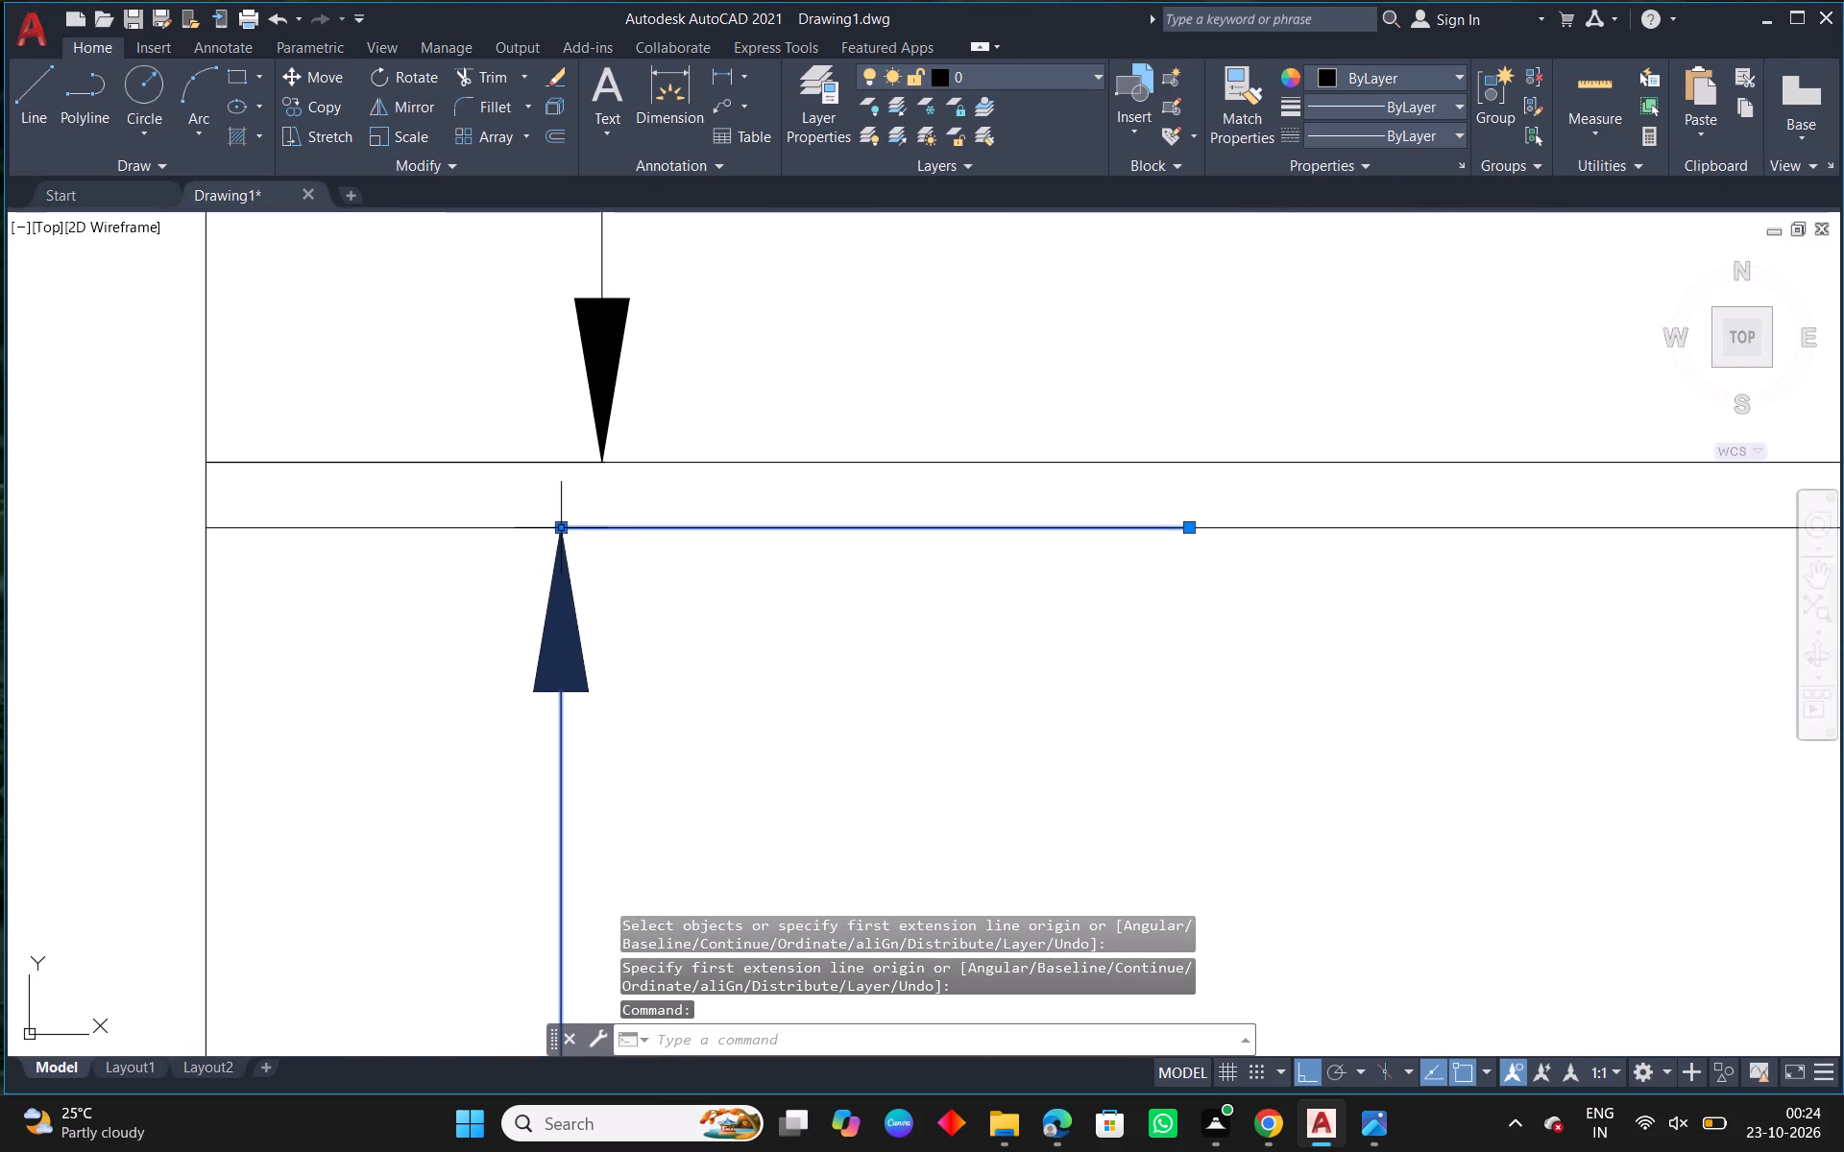
click(560, 527)
click(603, 528)
scroll(769, 625, down, 5)
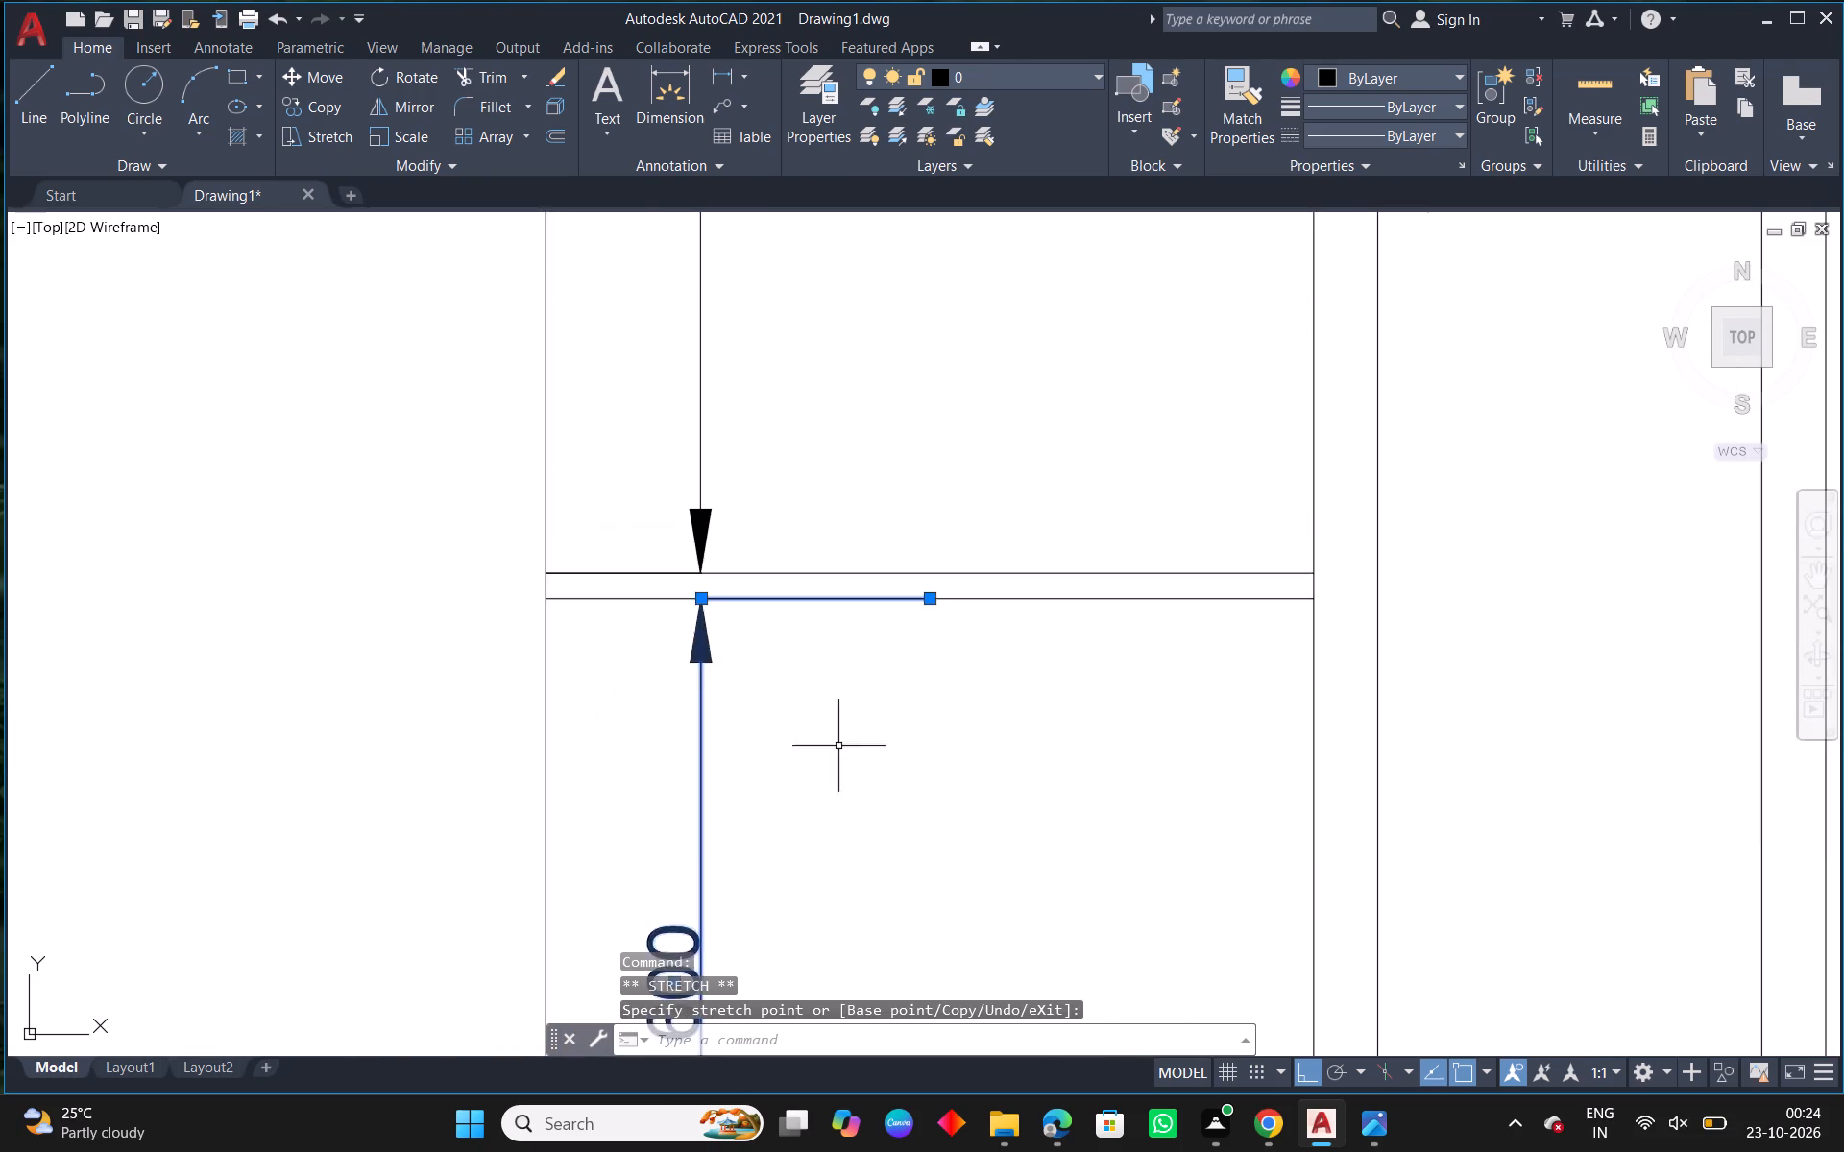
scroll(865, 760, down, 2)
key(Escape)
Examine the reference outer view's bottom openings and the base drawers beneath them.
scroll(899, 753, down, 1)
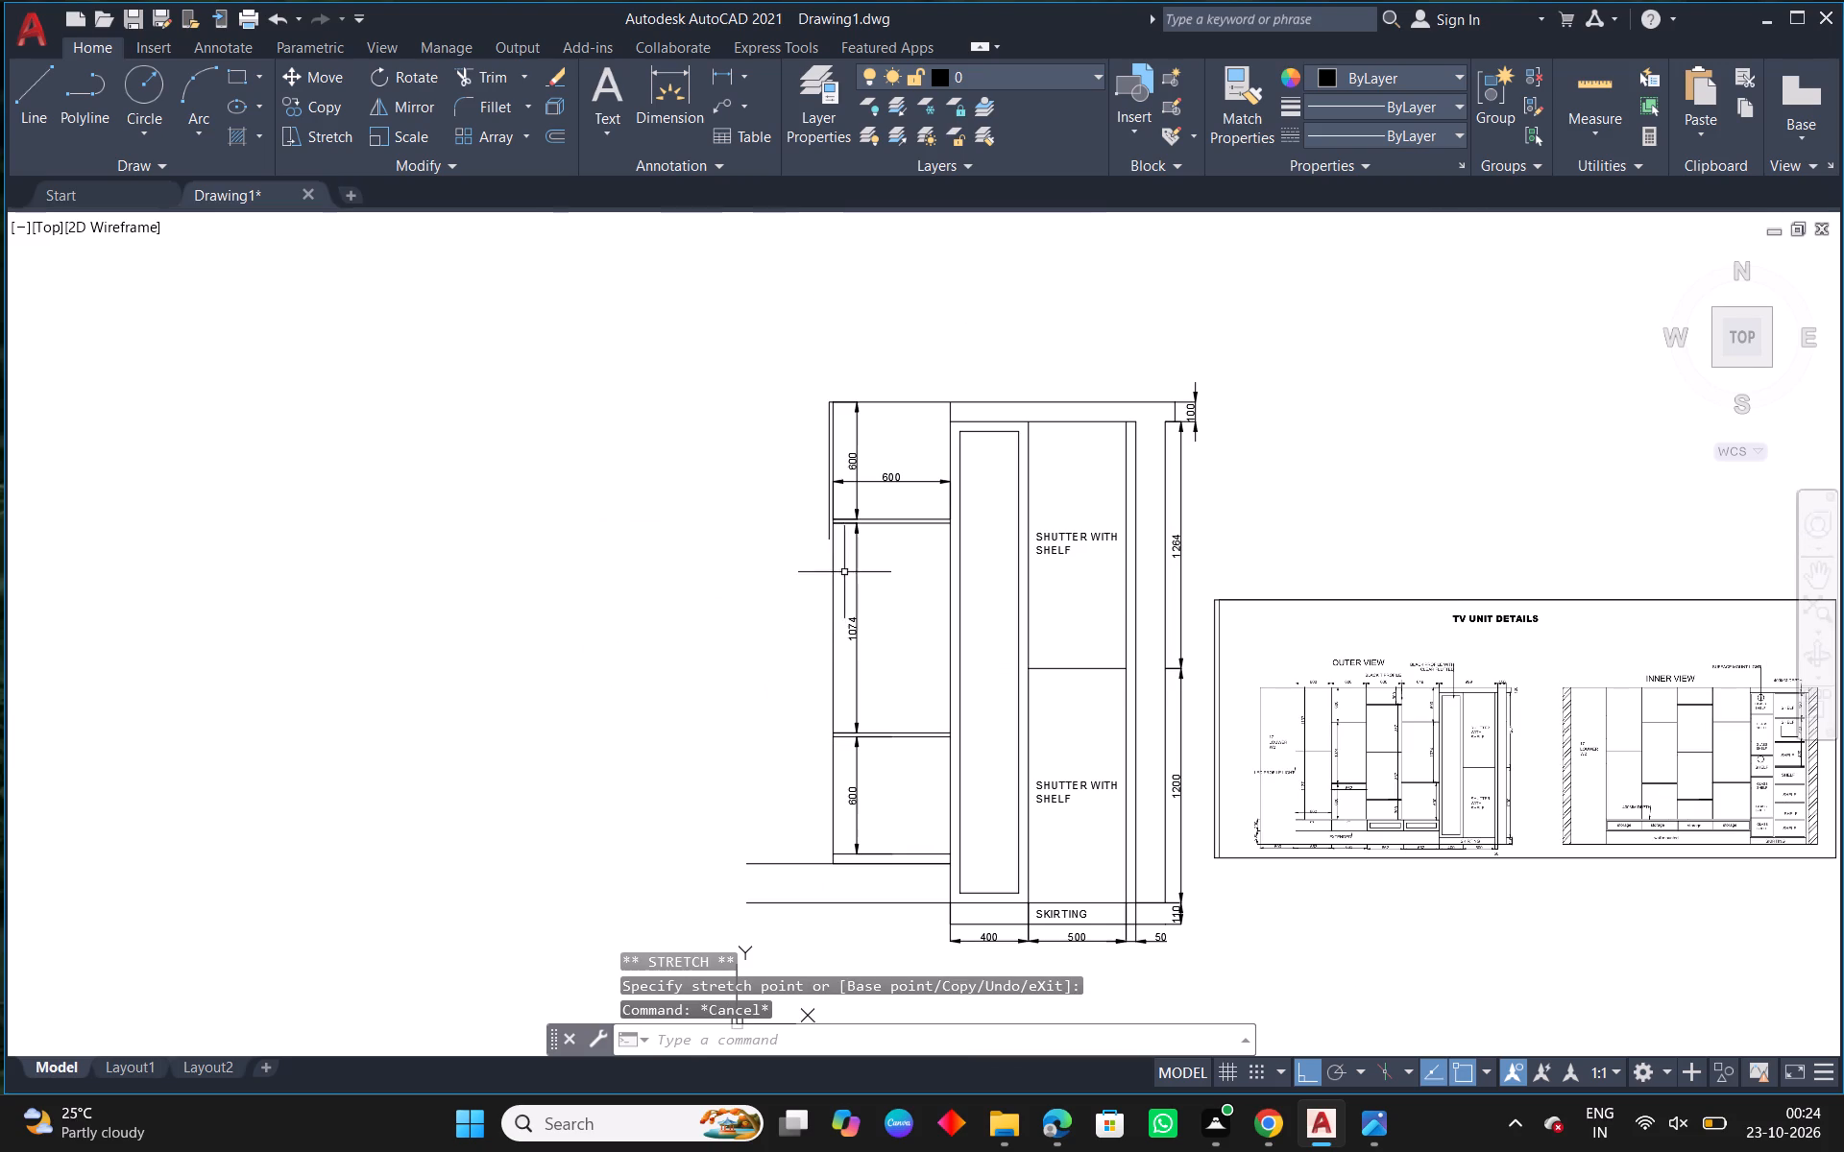
middle_drag(862, 546, 476, 516)
scroll(1161, 632, up, 3)
middle_drag(1018, 734, 1268, 482)
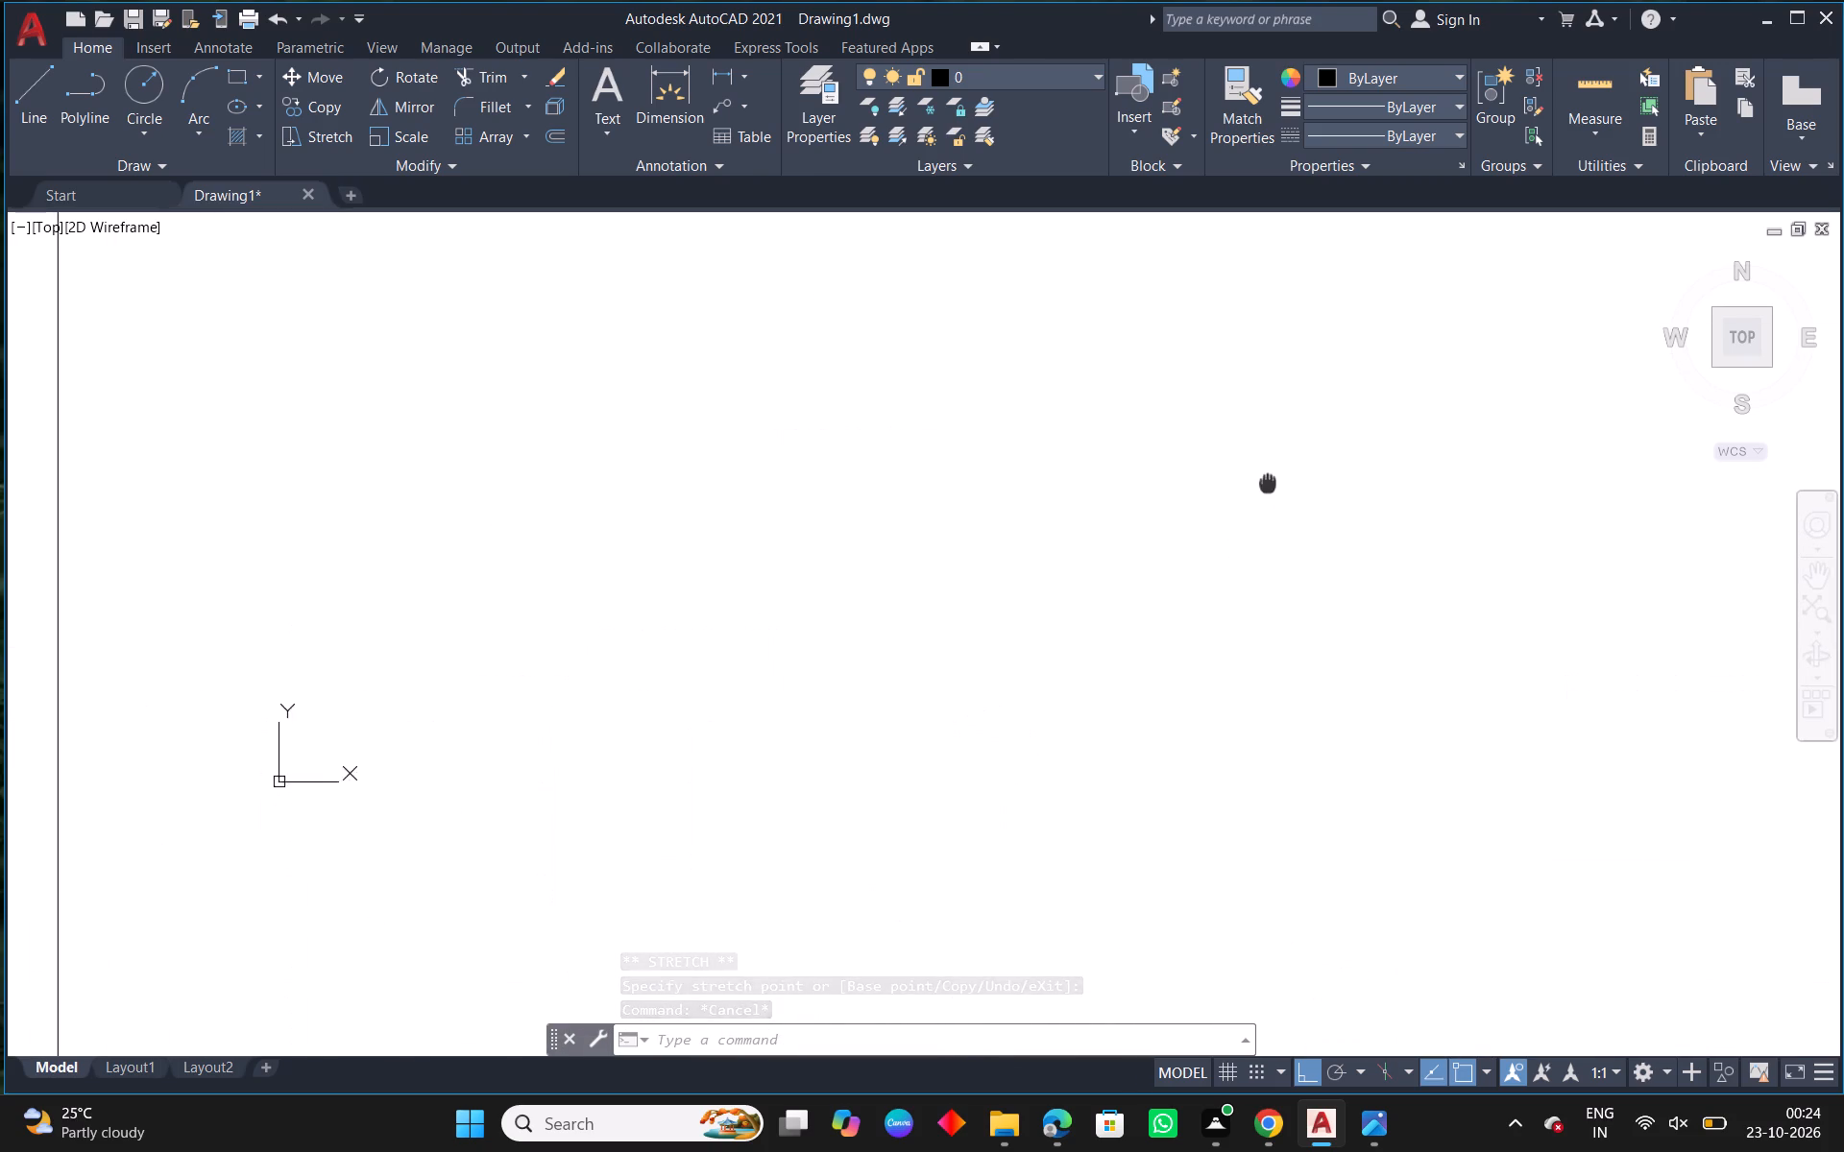
scroll(1268, 481, down, 1)
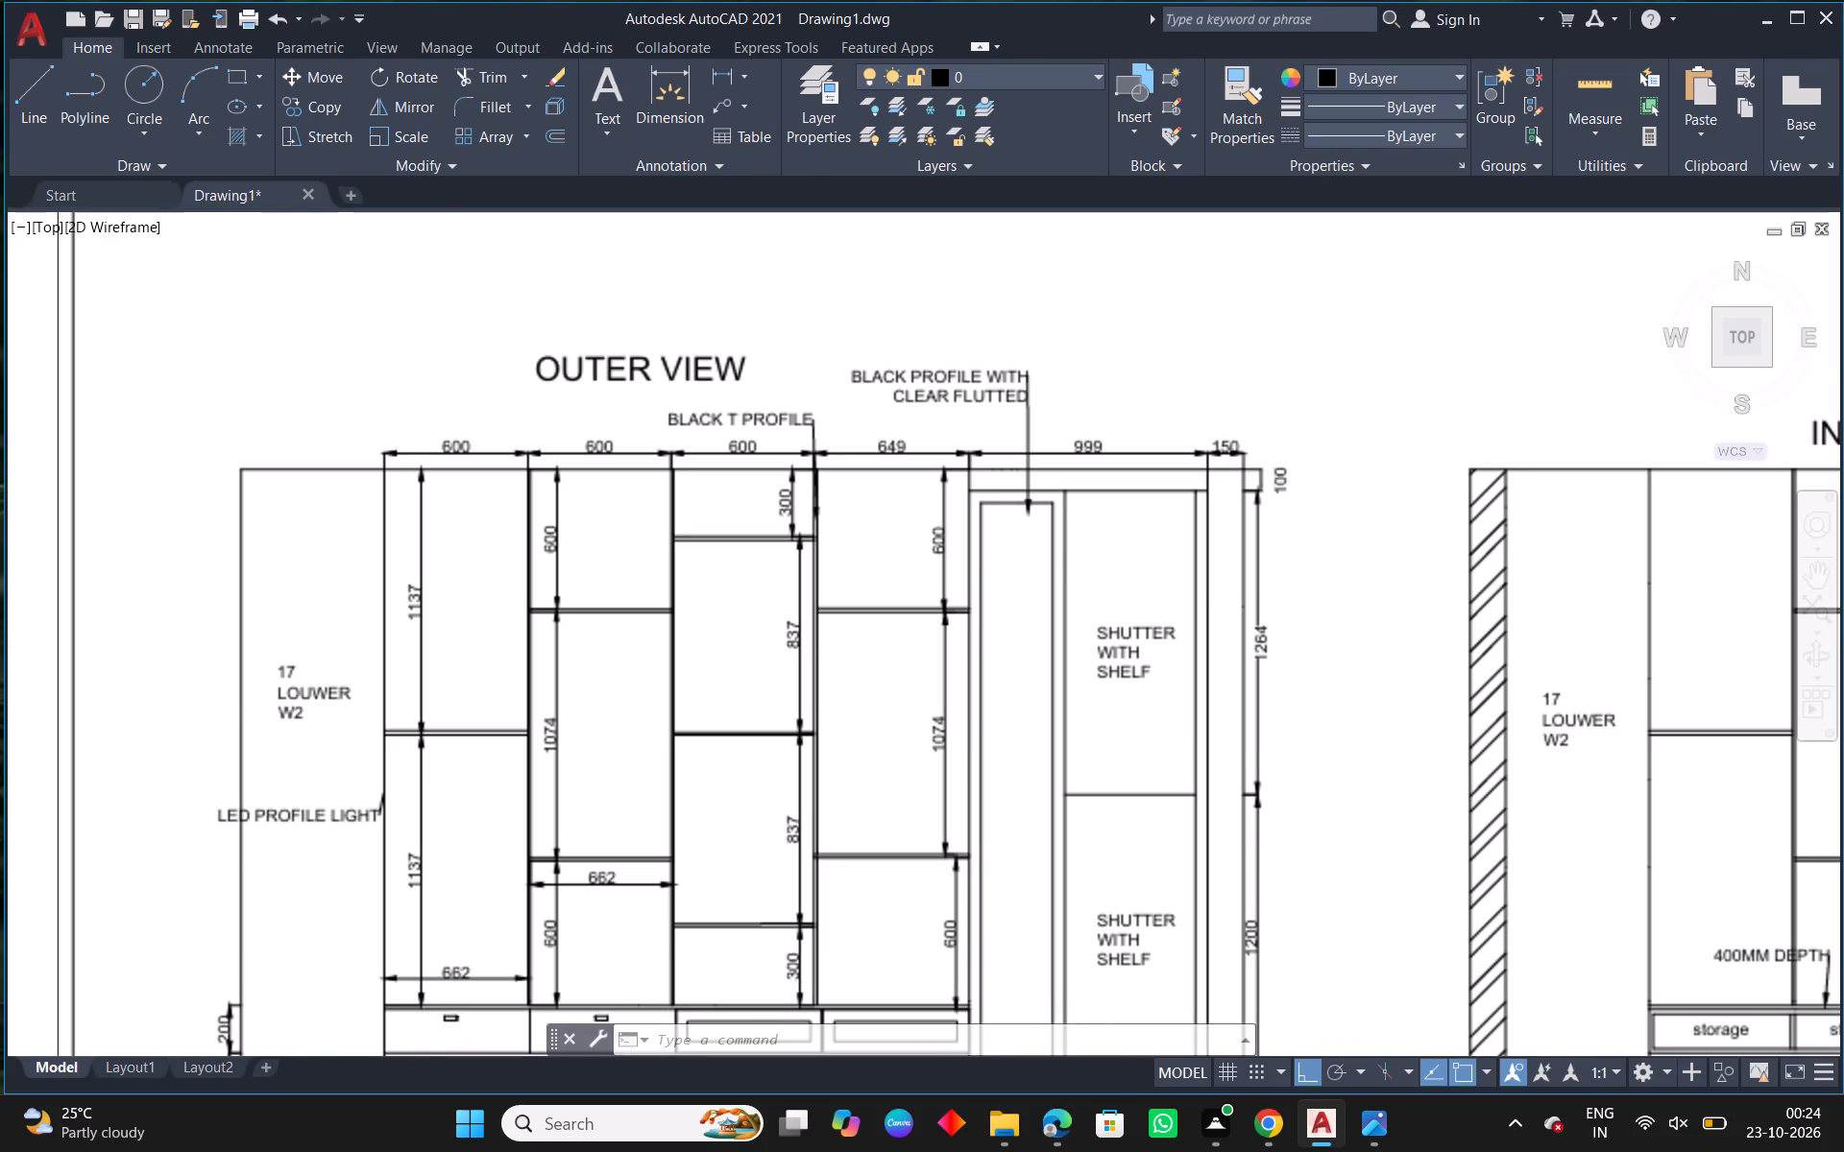
scroll(1093, 850, up, 1)
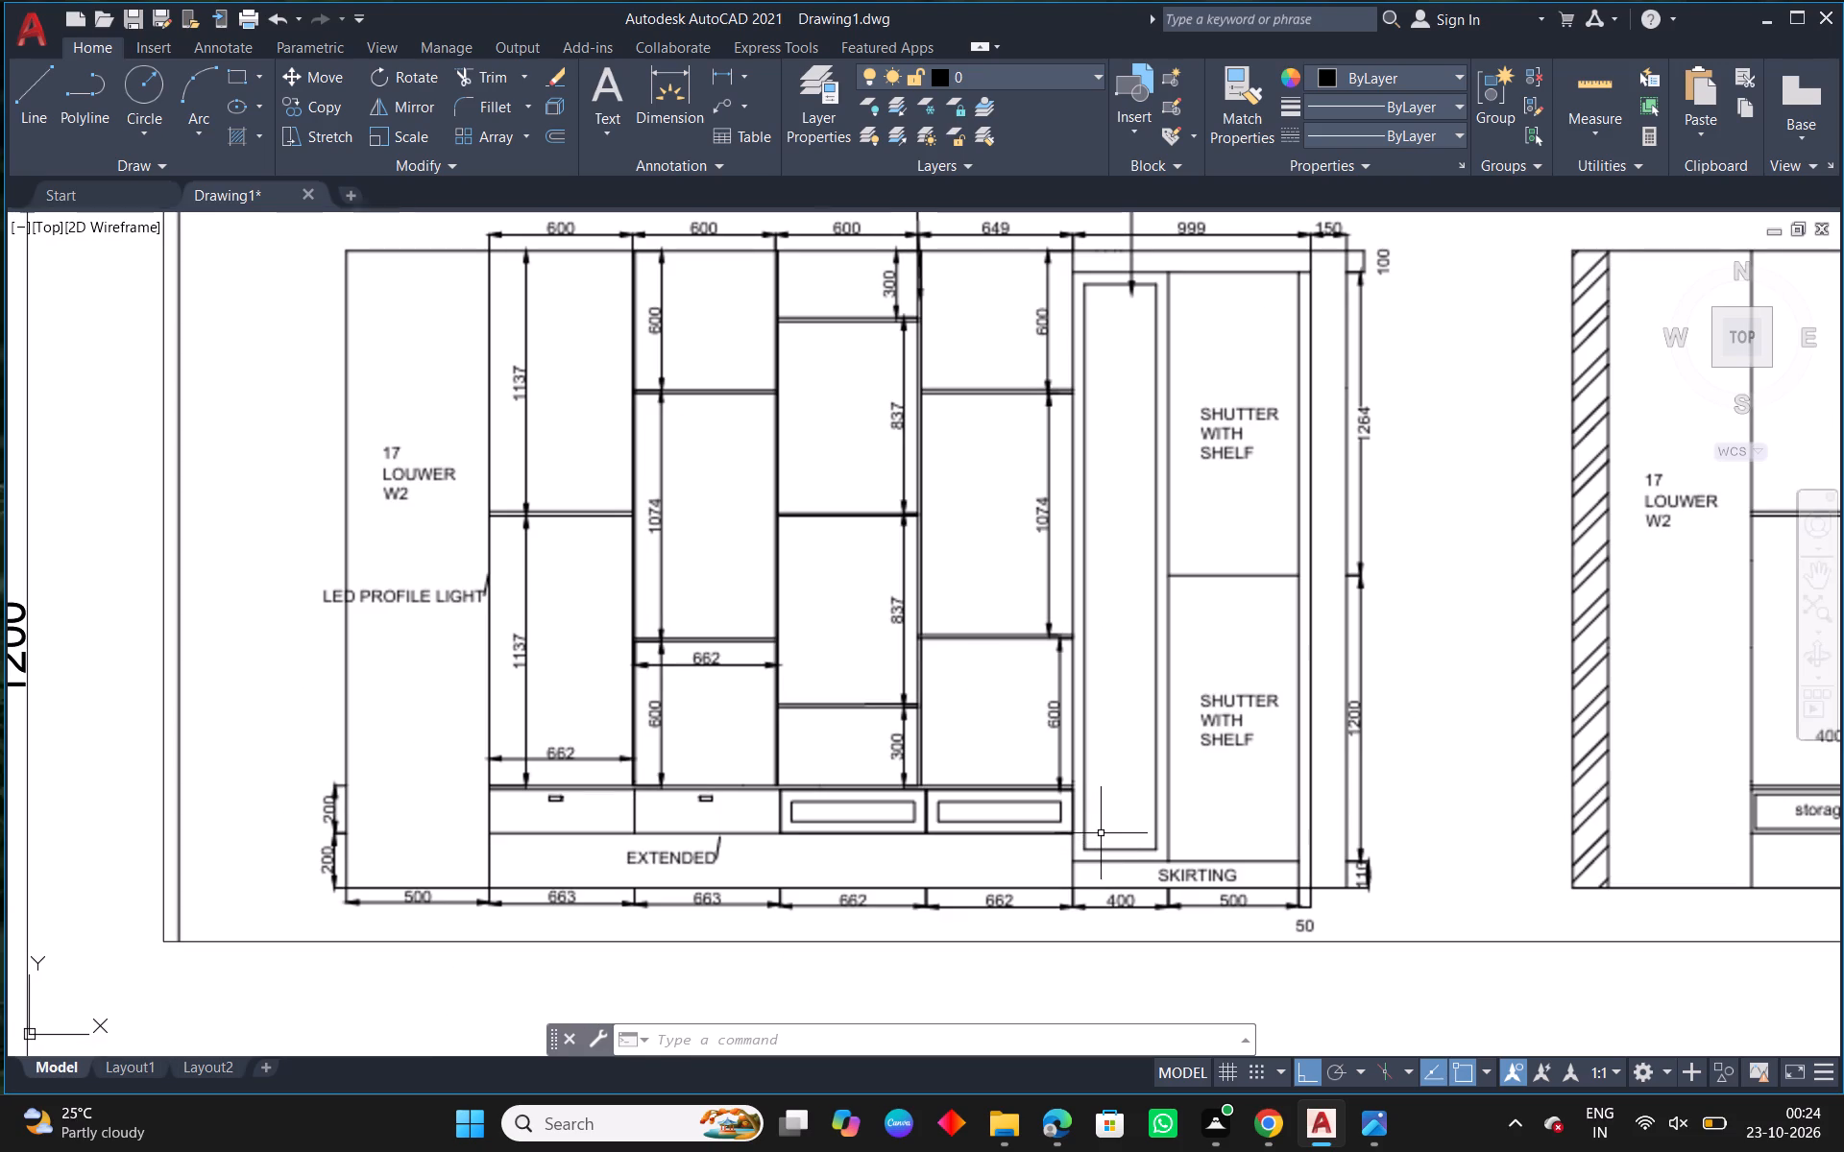
scroll(1102, 826, down, 2)
middle_drag(799, 865, 1275, 643)
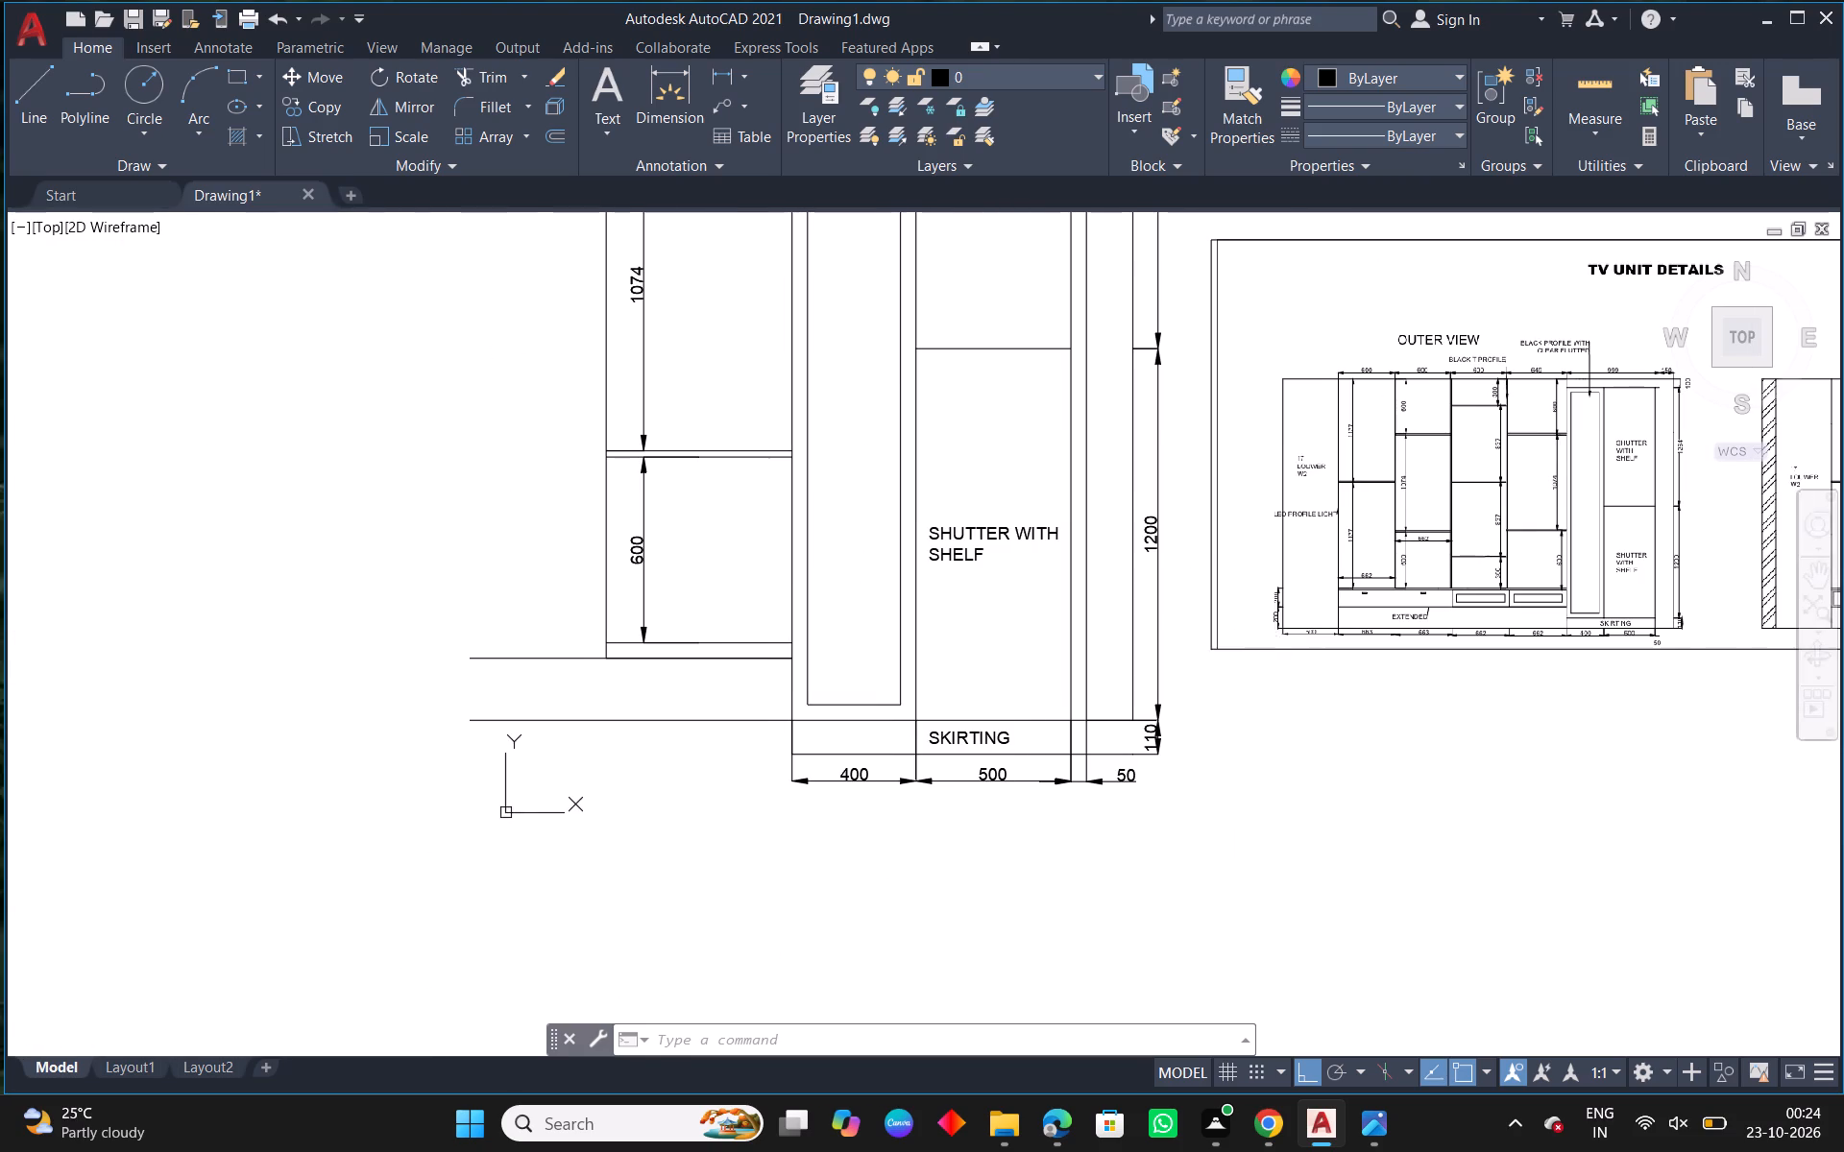
Offset the open compartment's bottom line 30 upward for the base thickness.
scroll(715, 683, up, 1)
middle_drag(715, 683, 845, 765)
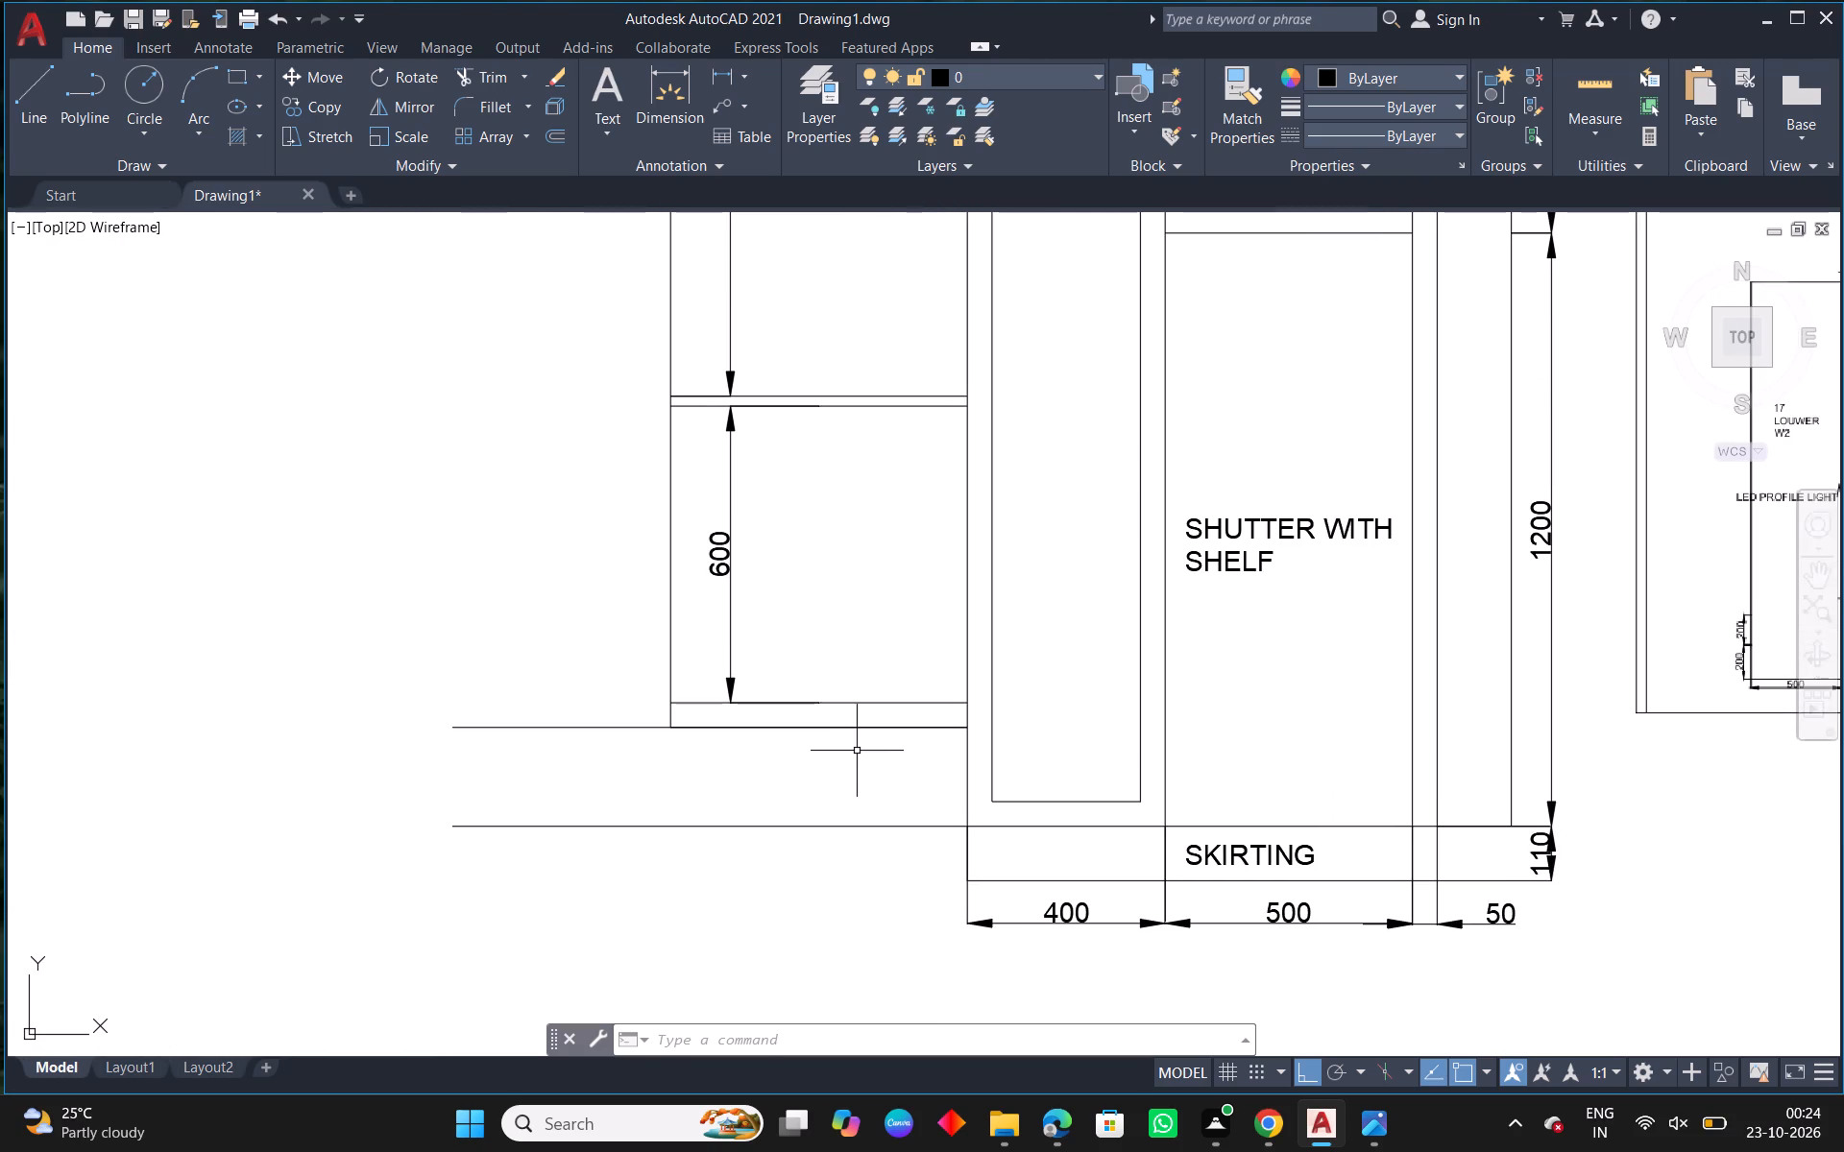
text(O 30)
key(Return)
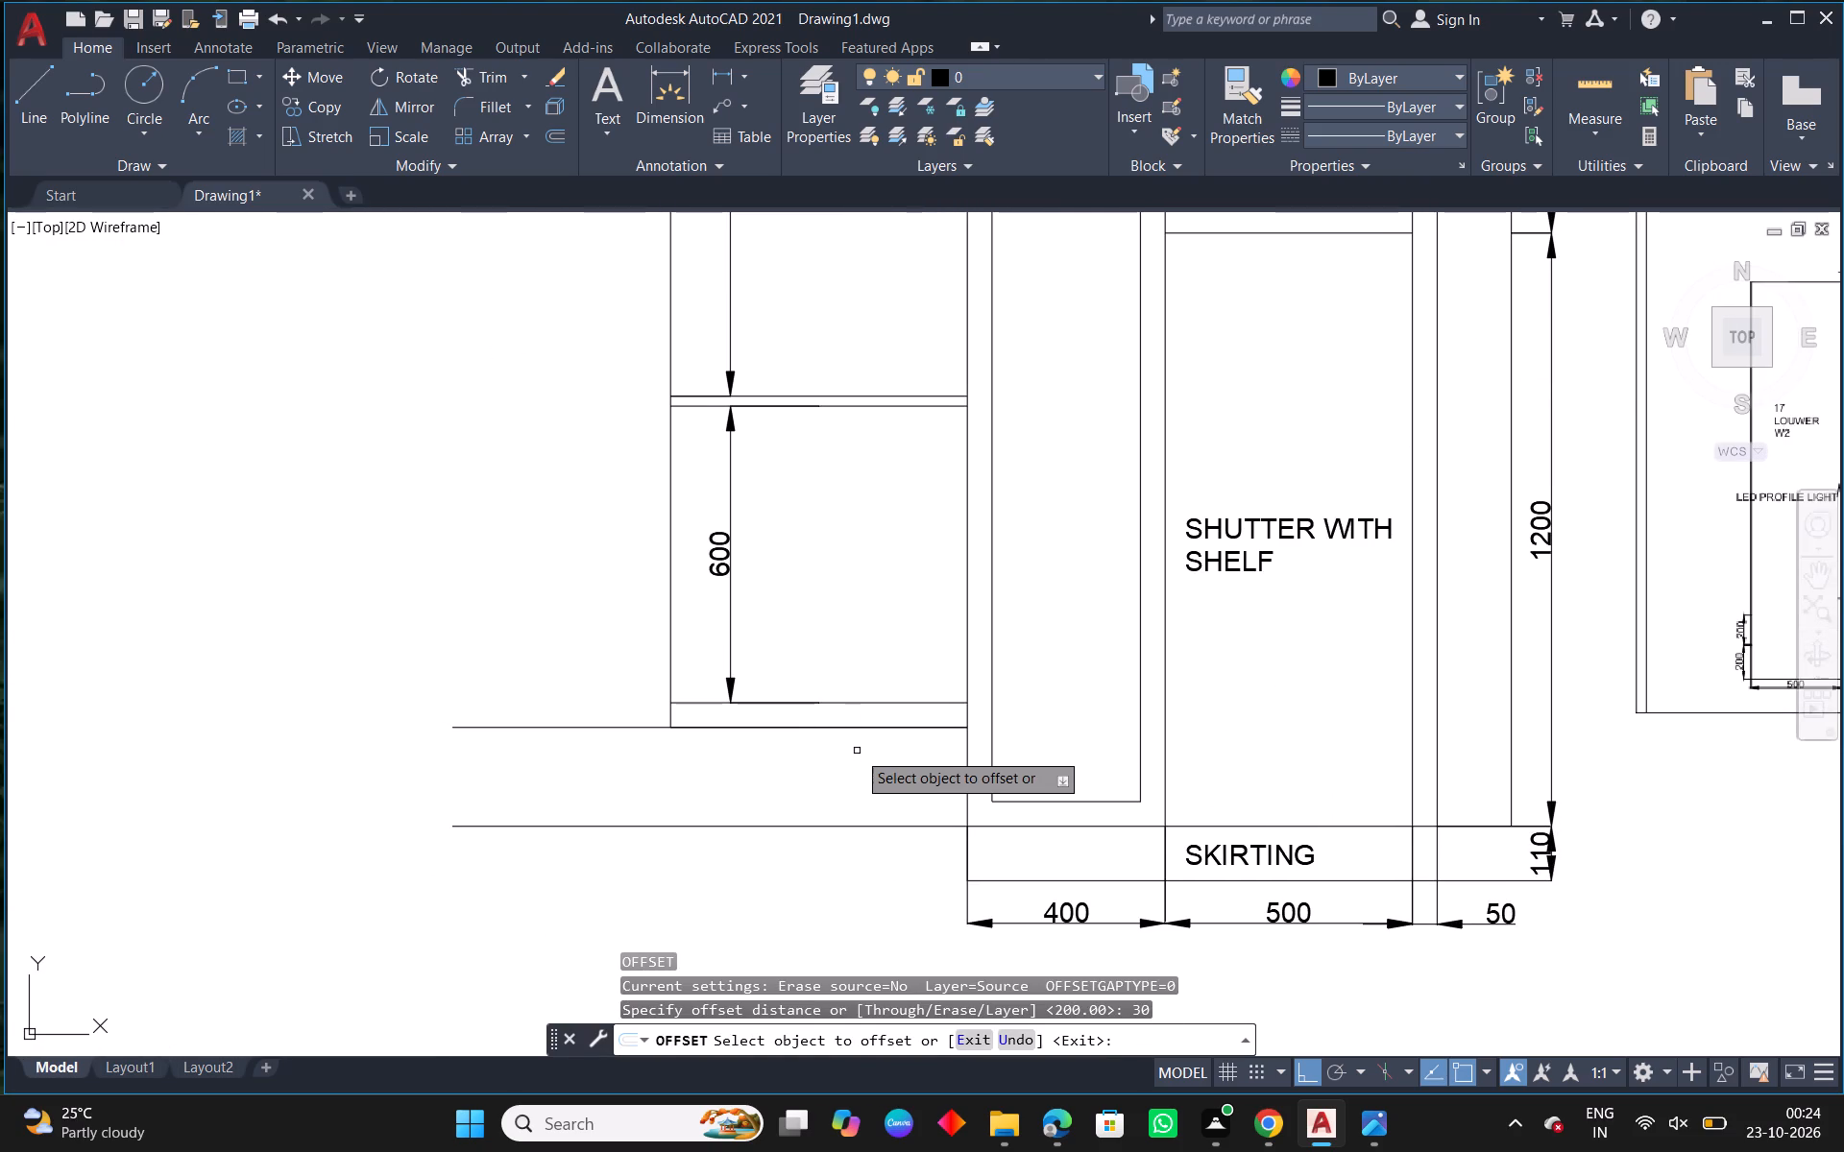
scroll(858, 743, up, 1)
drag(862, 718, 865, 701)
click(866, 677)
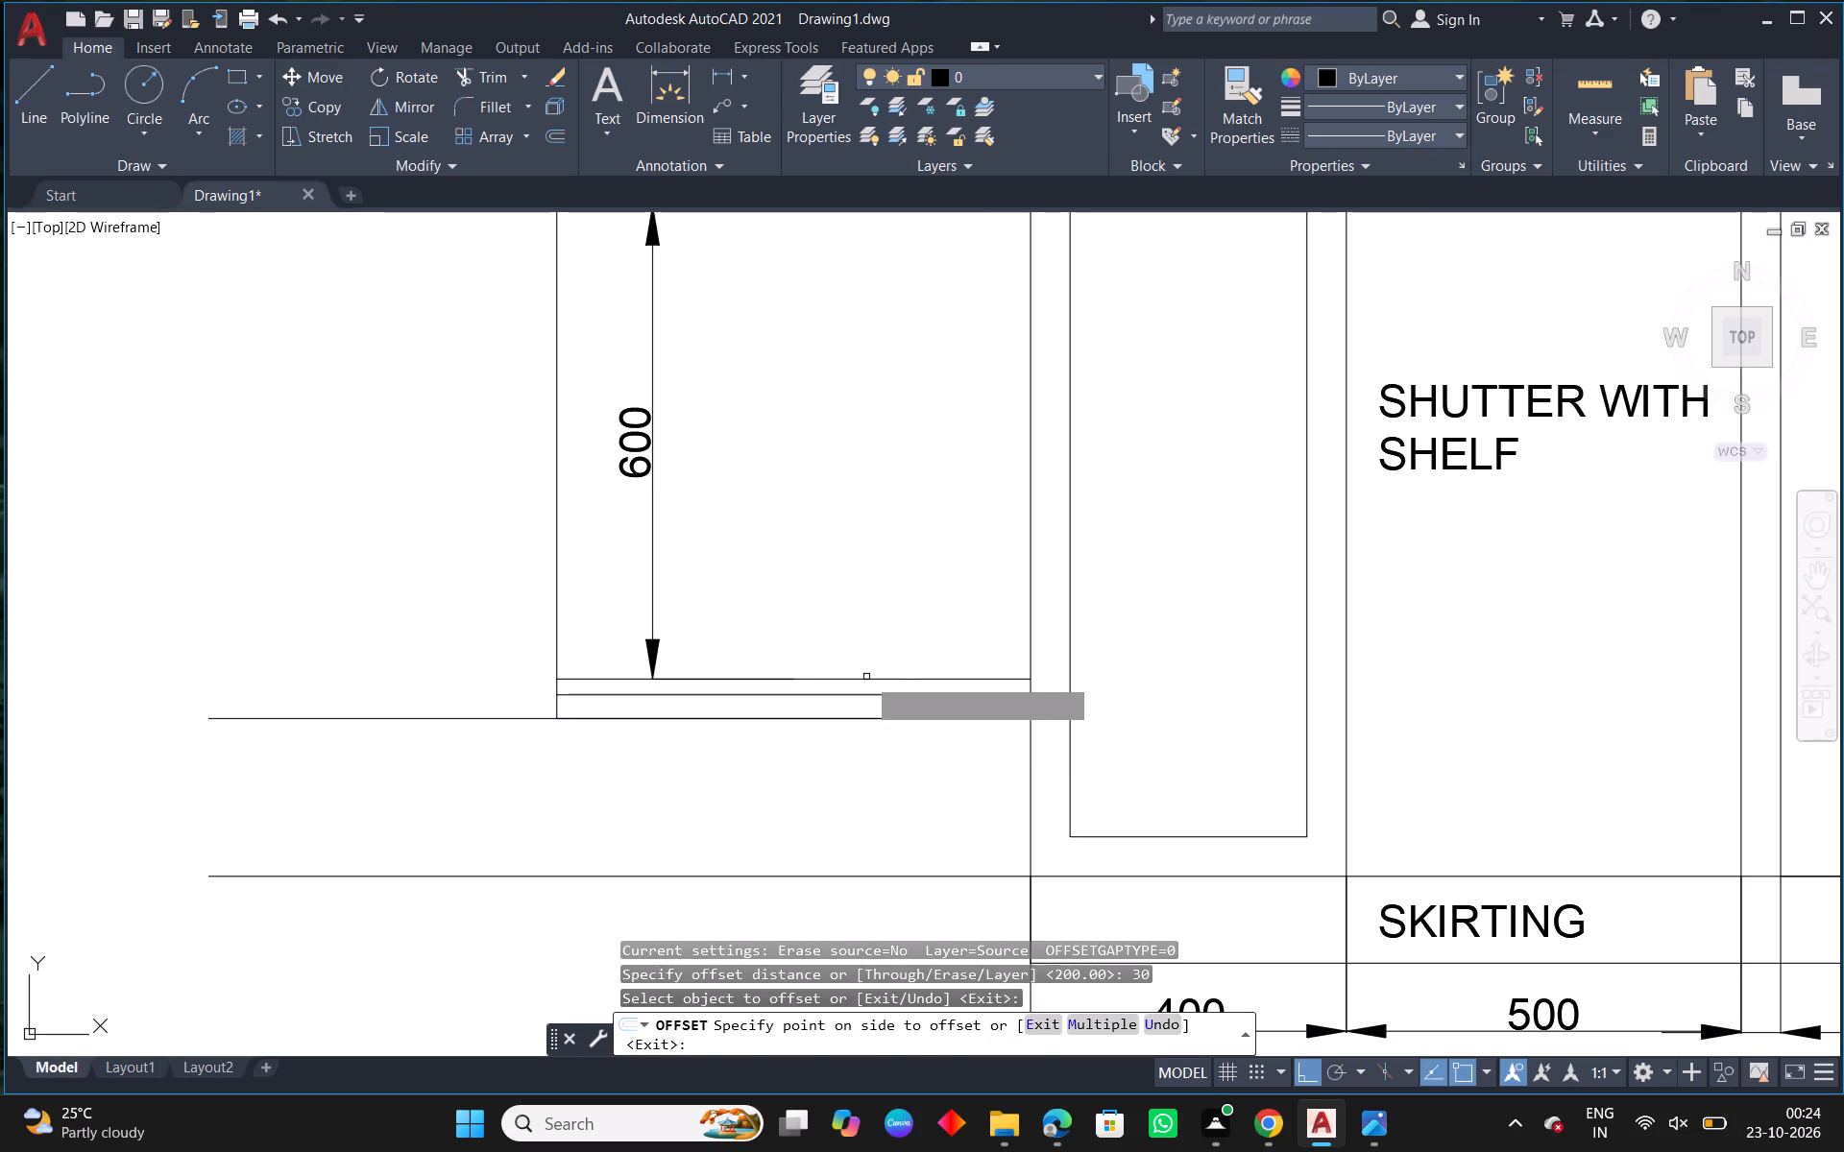
key(Escape)
Delete the earlier base line of the bottom opening, just above the new 30 offset line.
click(850, 676)
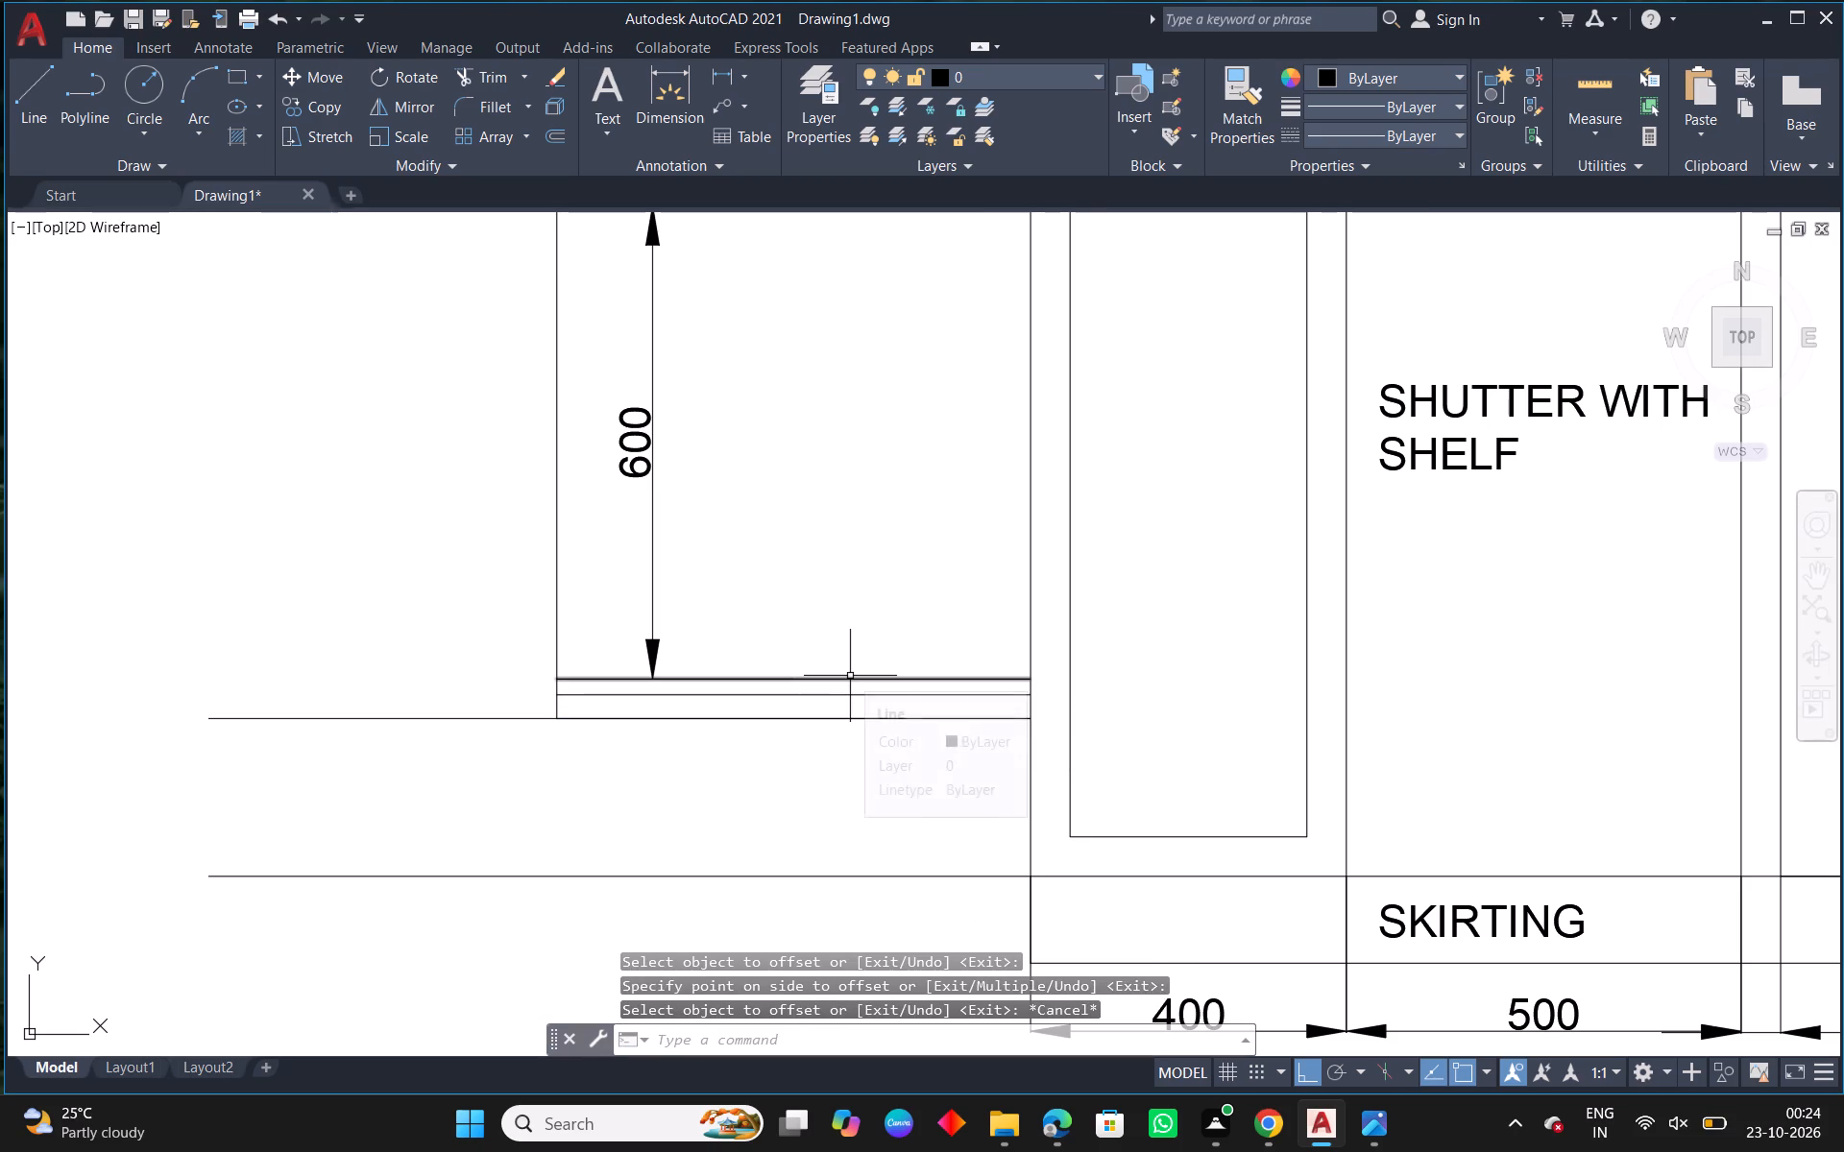
key(Delete)
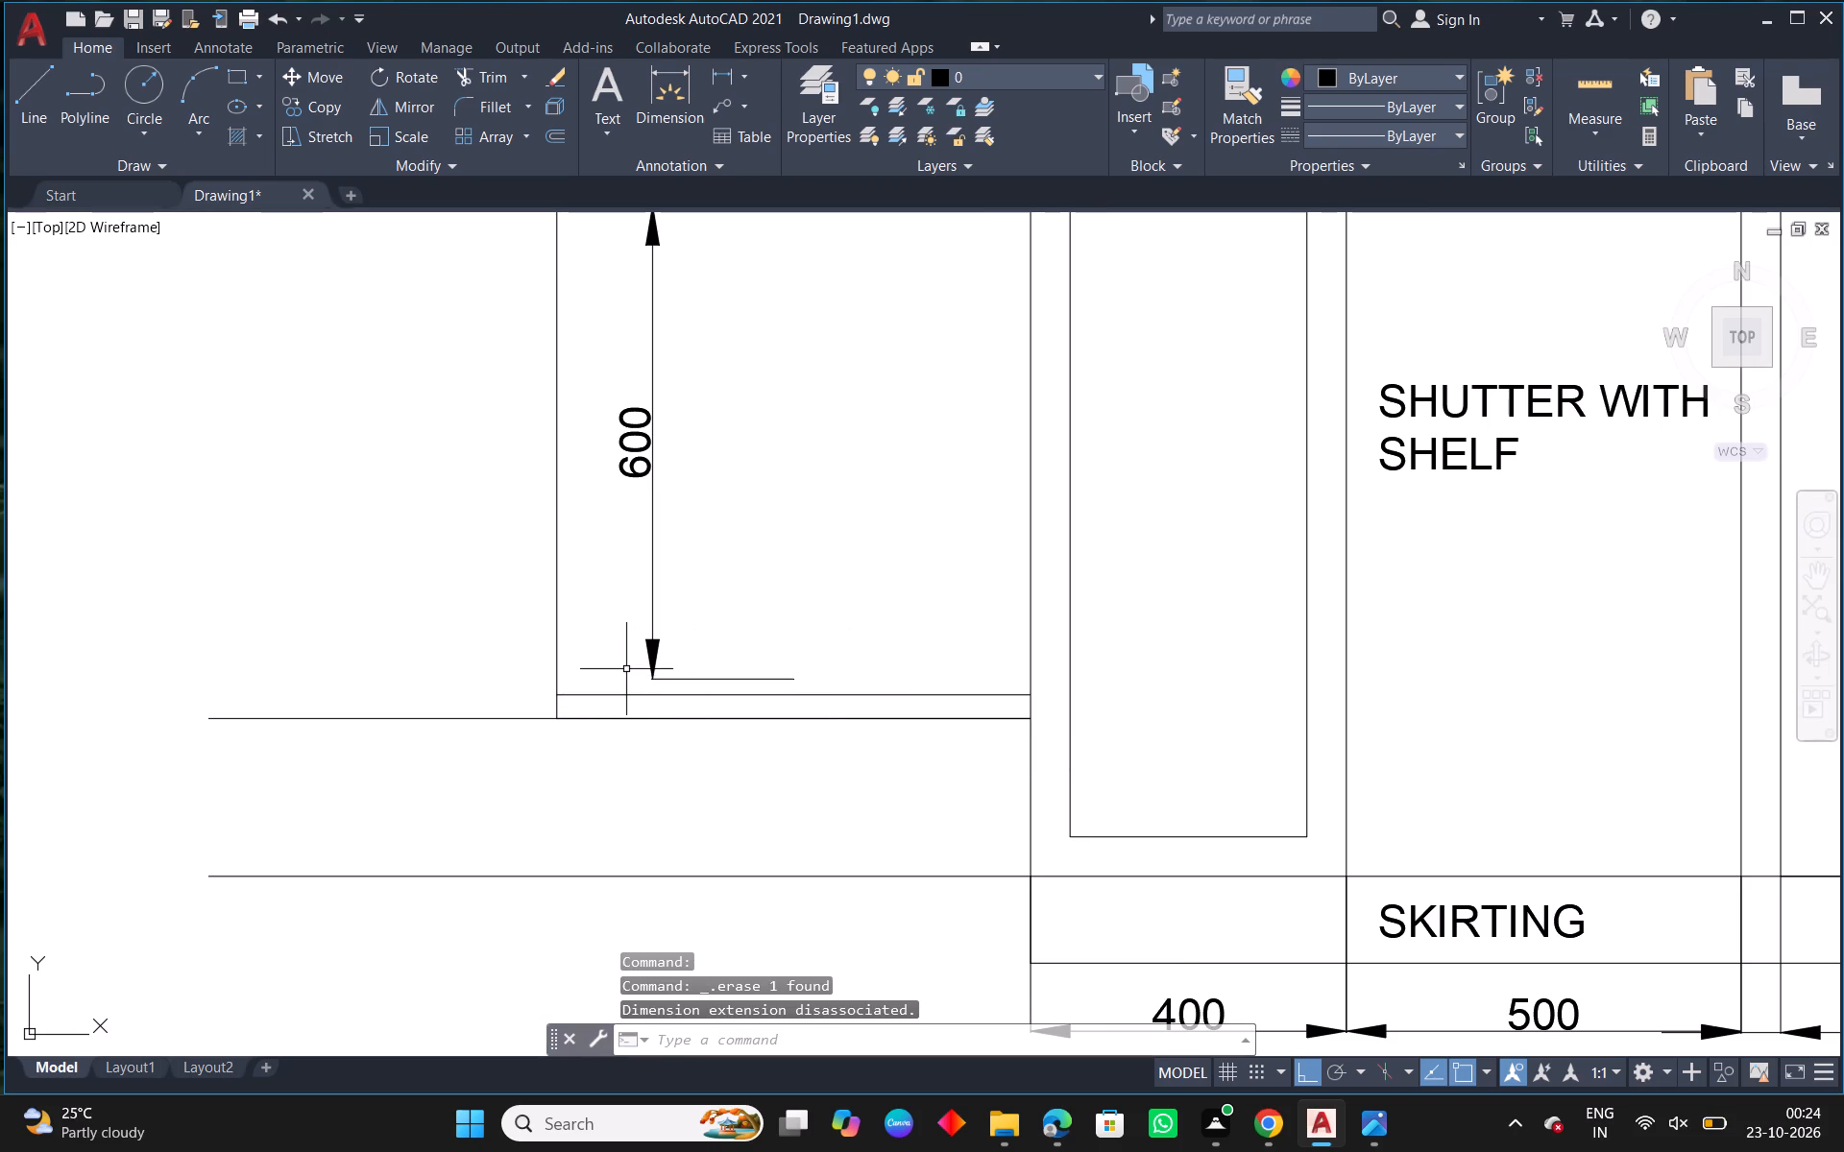
Stretch the lower end of the bottom opening's height dimension down to the new base line.
click(652, 670)
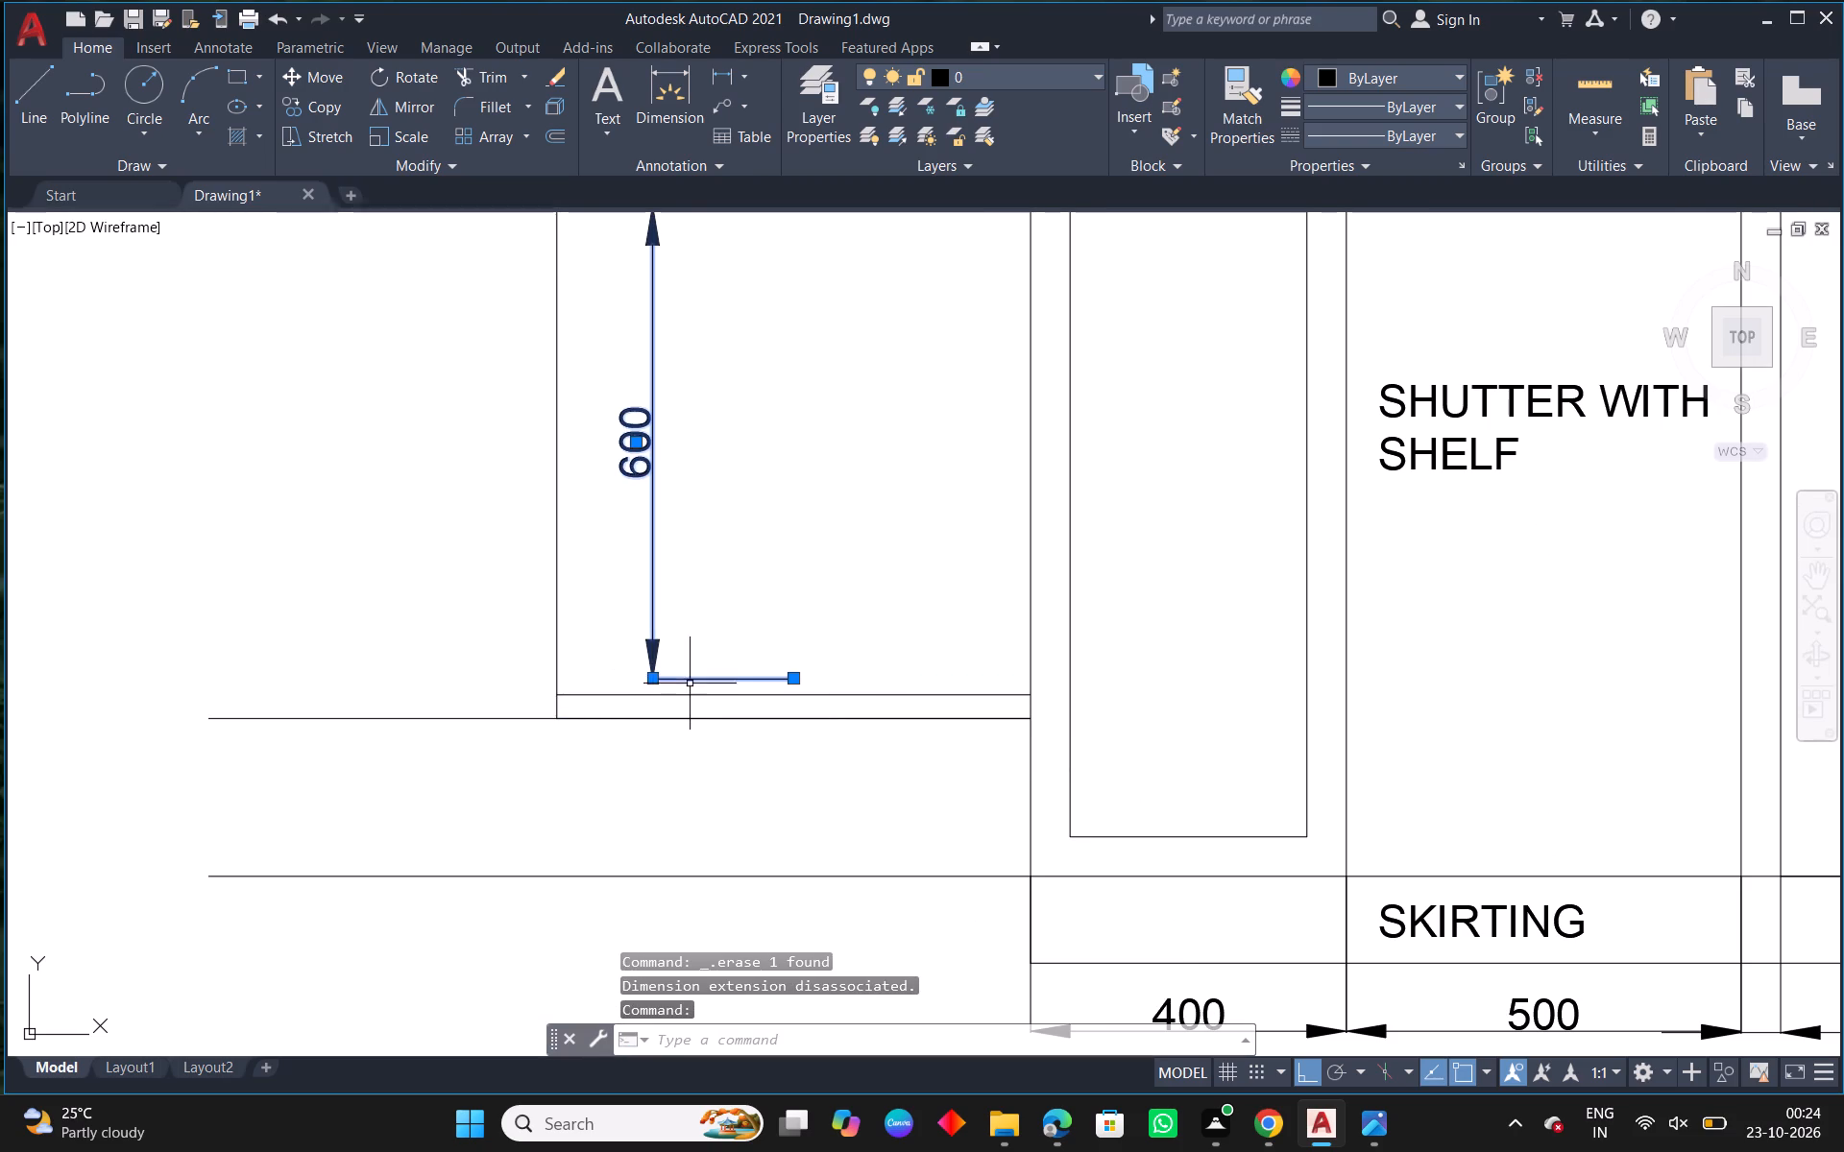
scroll(689, 696, up, 1)
click(628, 671)
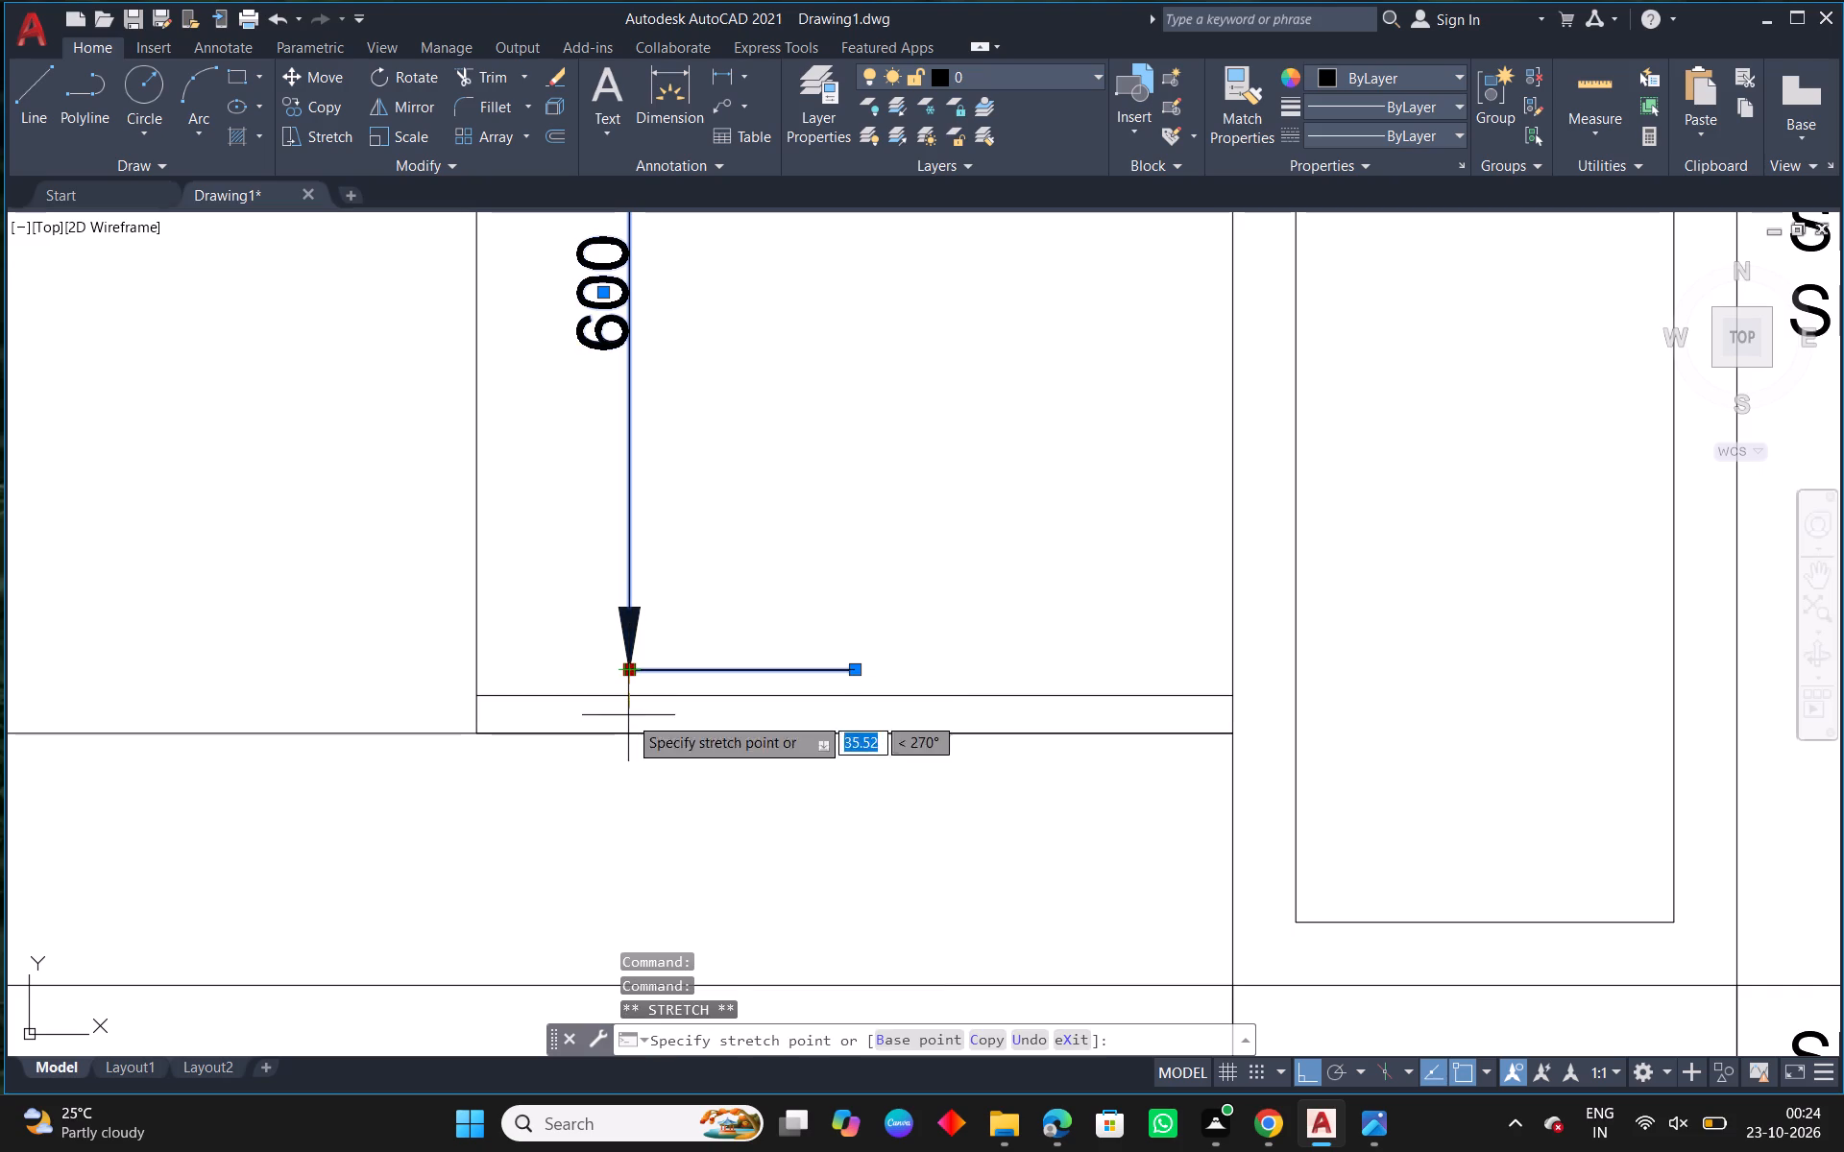
click(628, 699)
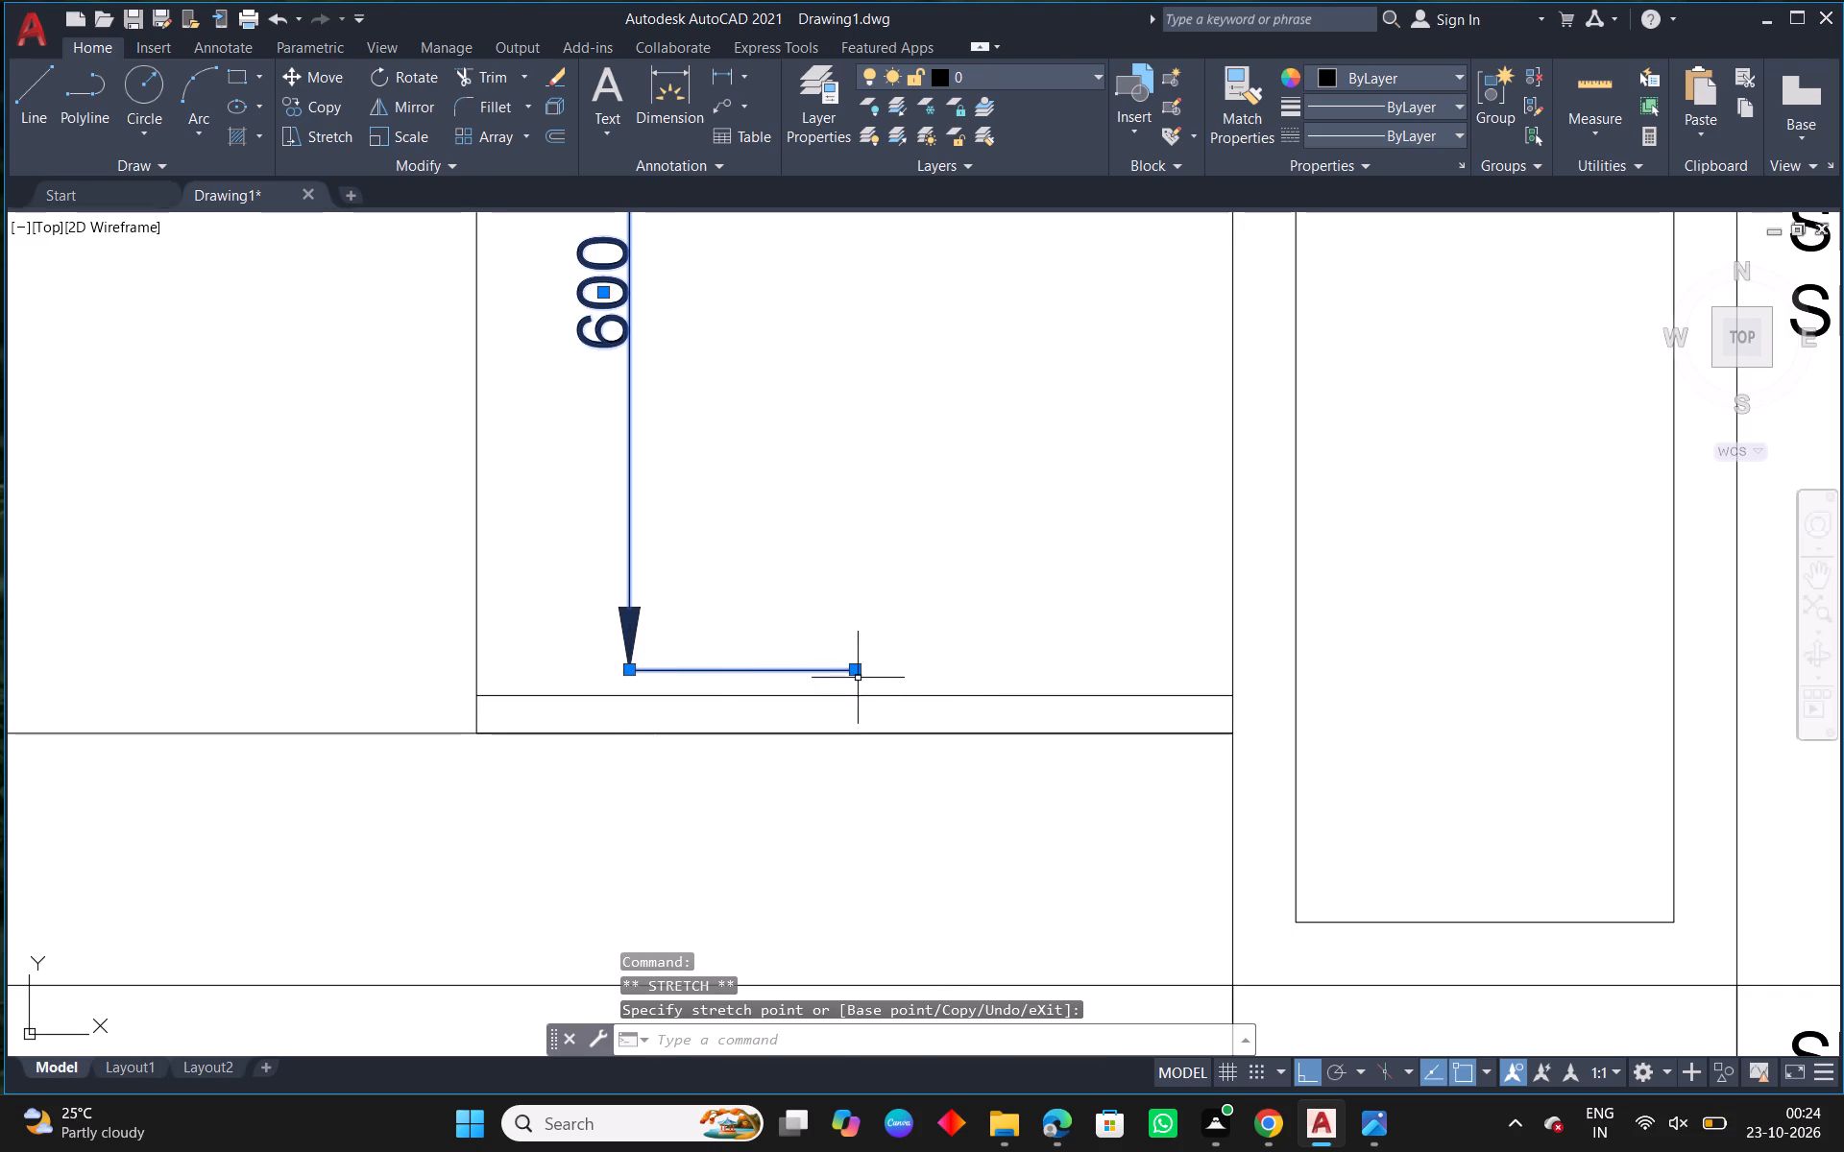
click(858, 675)
click(855, 692)
scroll(830, 734, down, 2)
middle_drag(851, 528, 809, 684)
key(Escape)
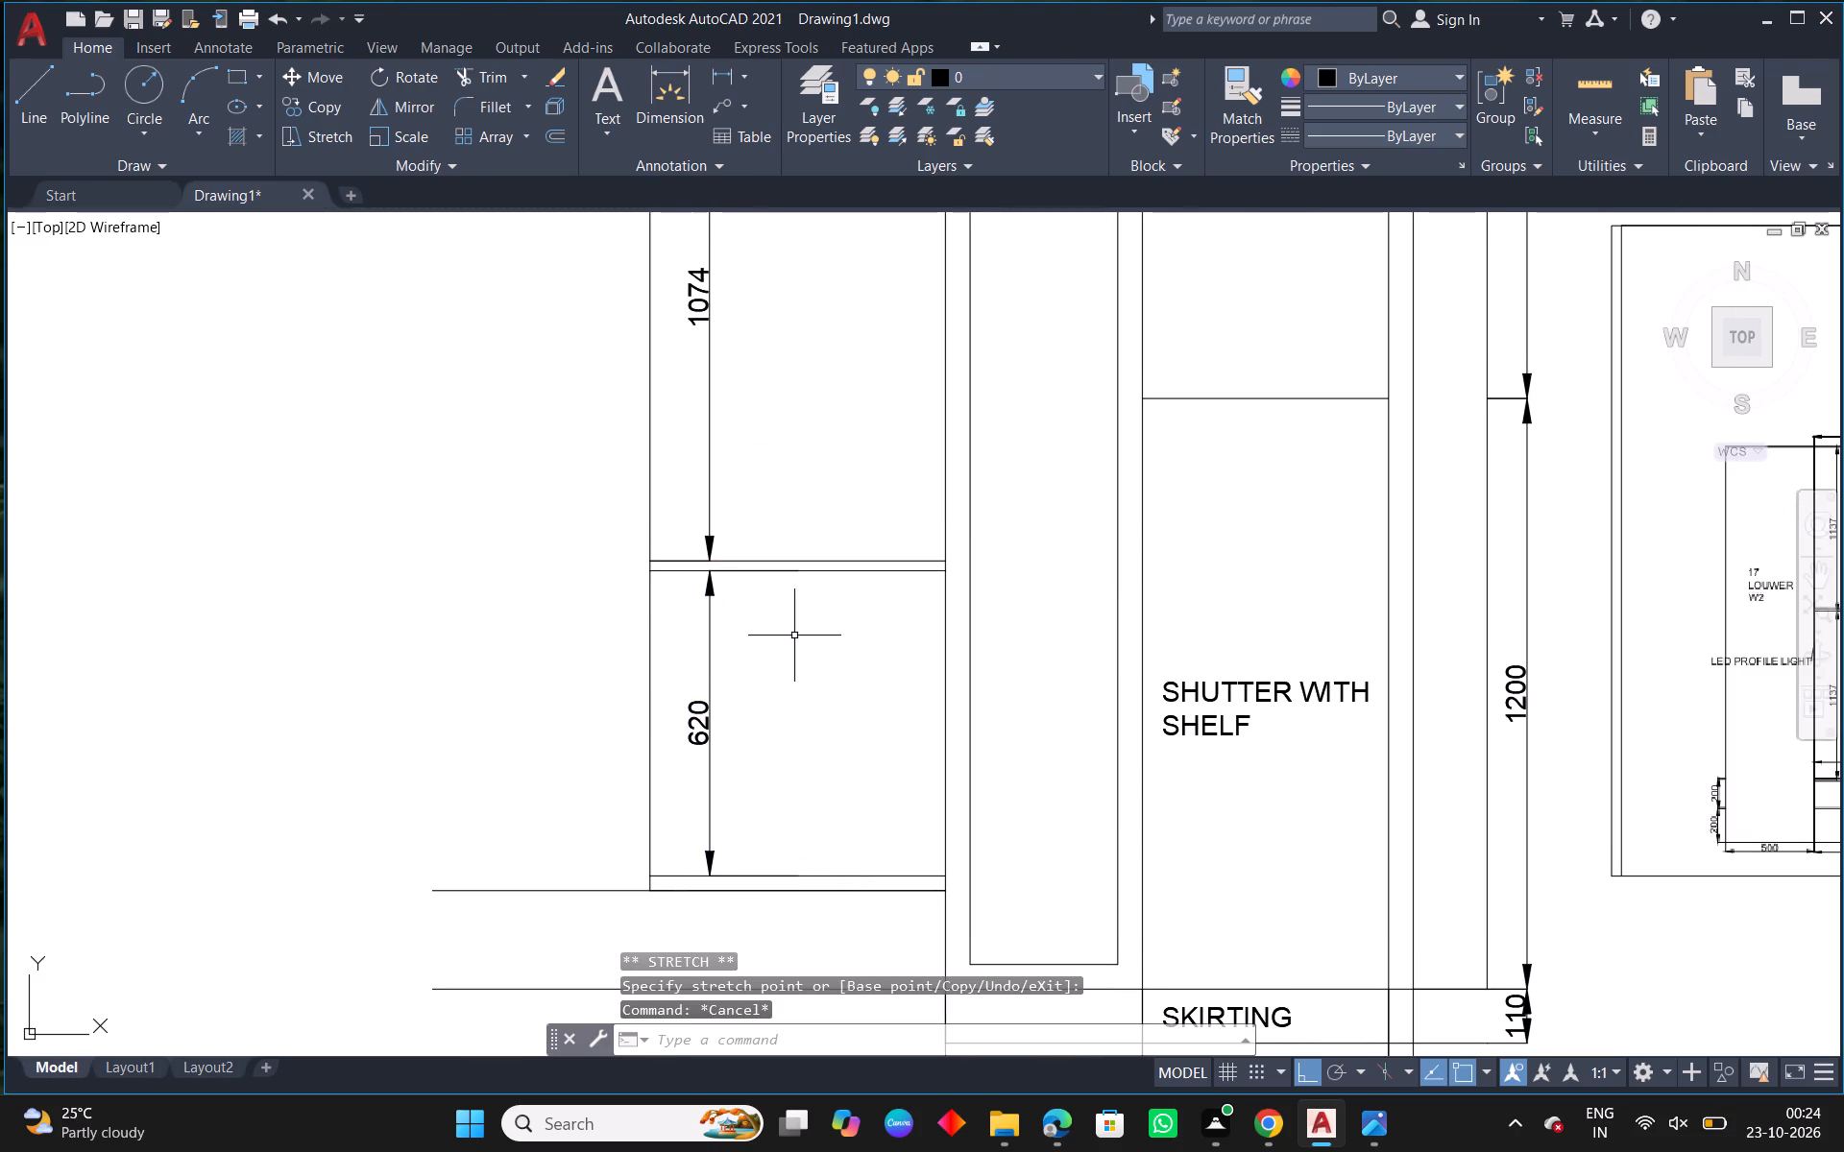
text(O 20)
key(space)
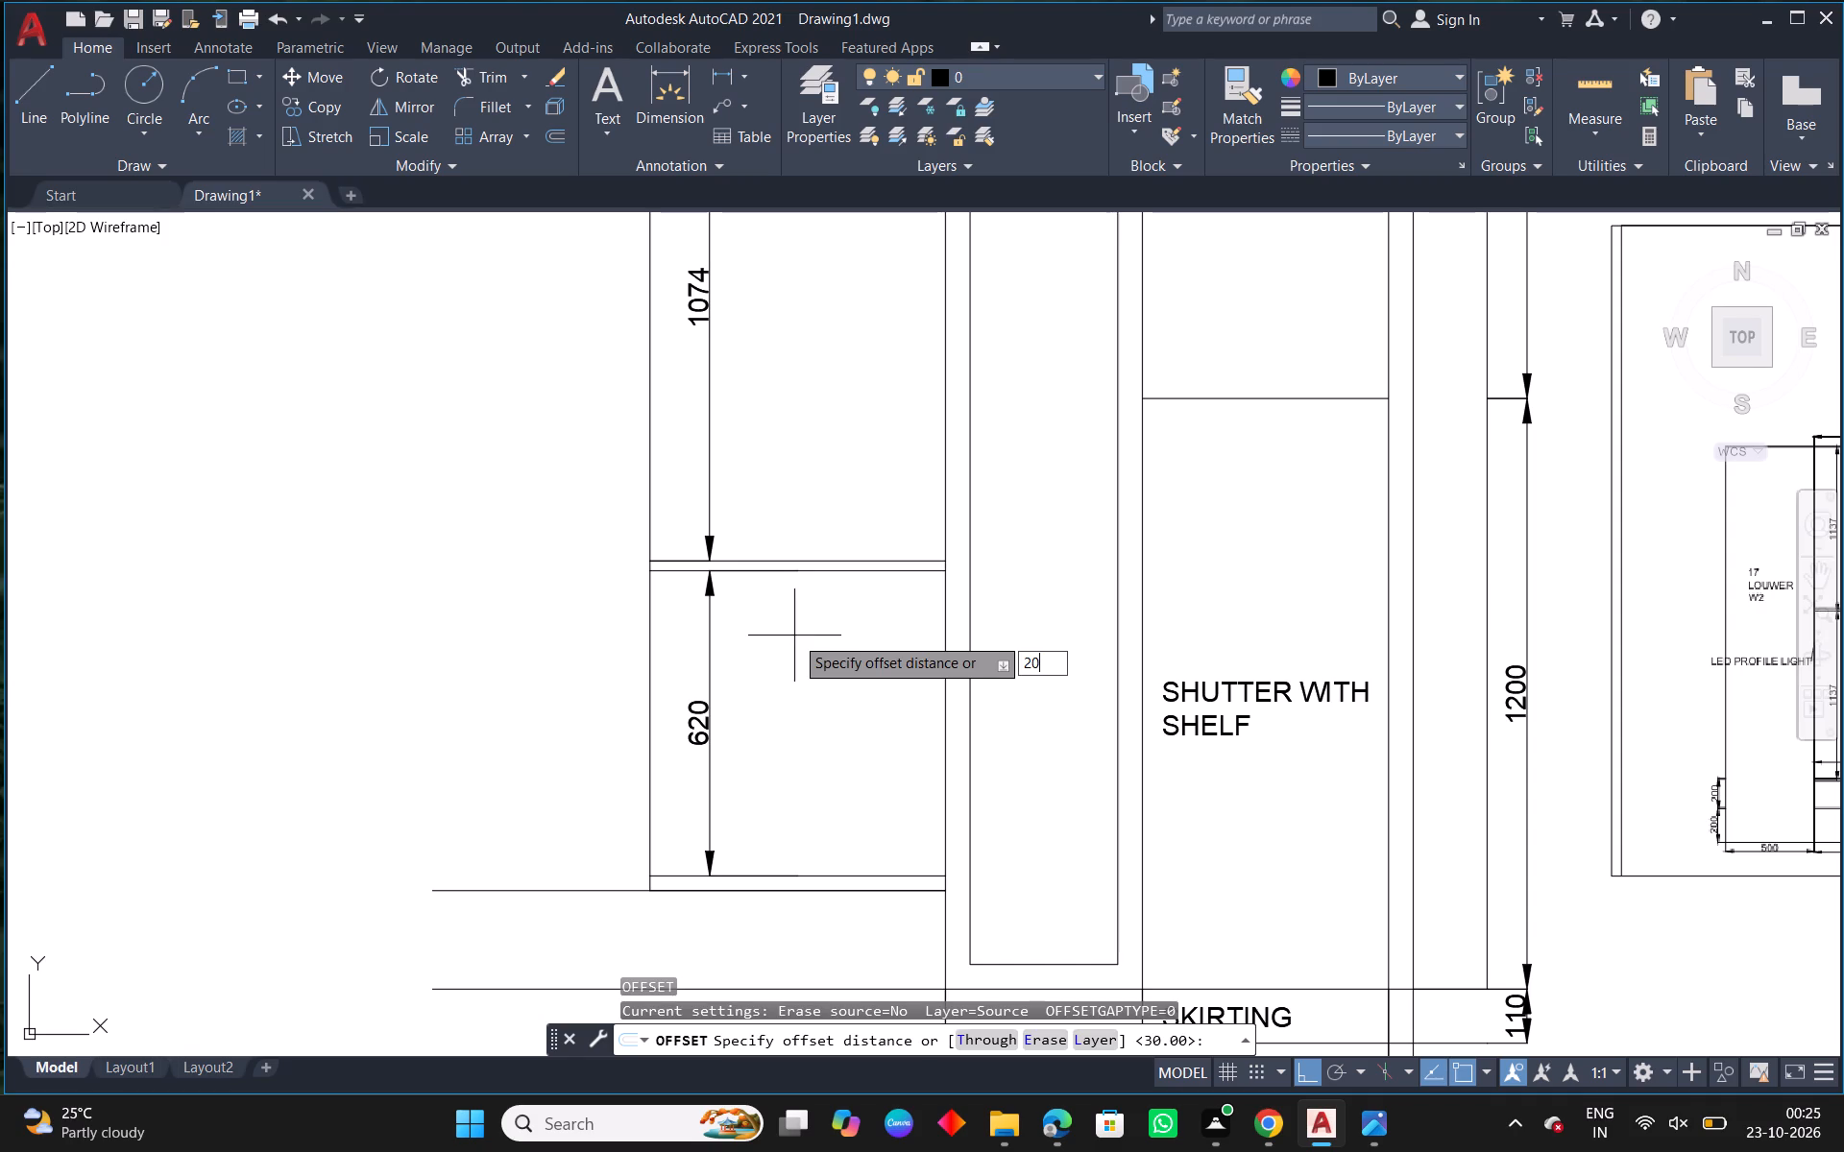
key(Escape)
Delete the two shelf lines separating the middle opening from the bottom opening.
scroll(805, 652, down, 1)
scroll(809, 612, up, 2)
drag(857, 516, 848, 551)
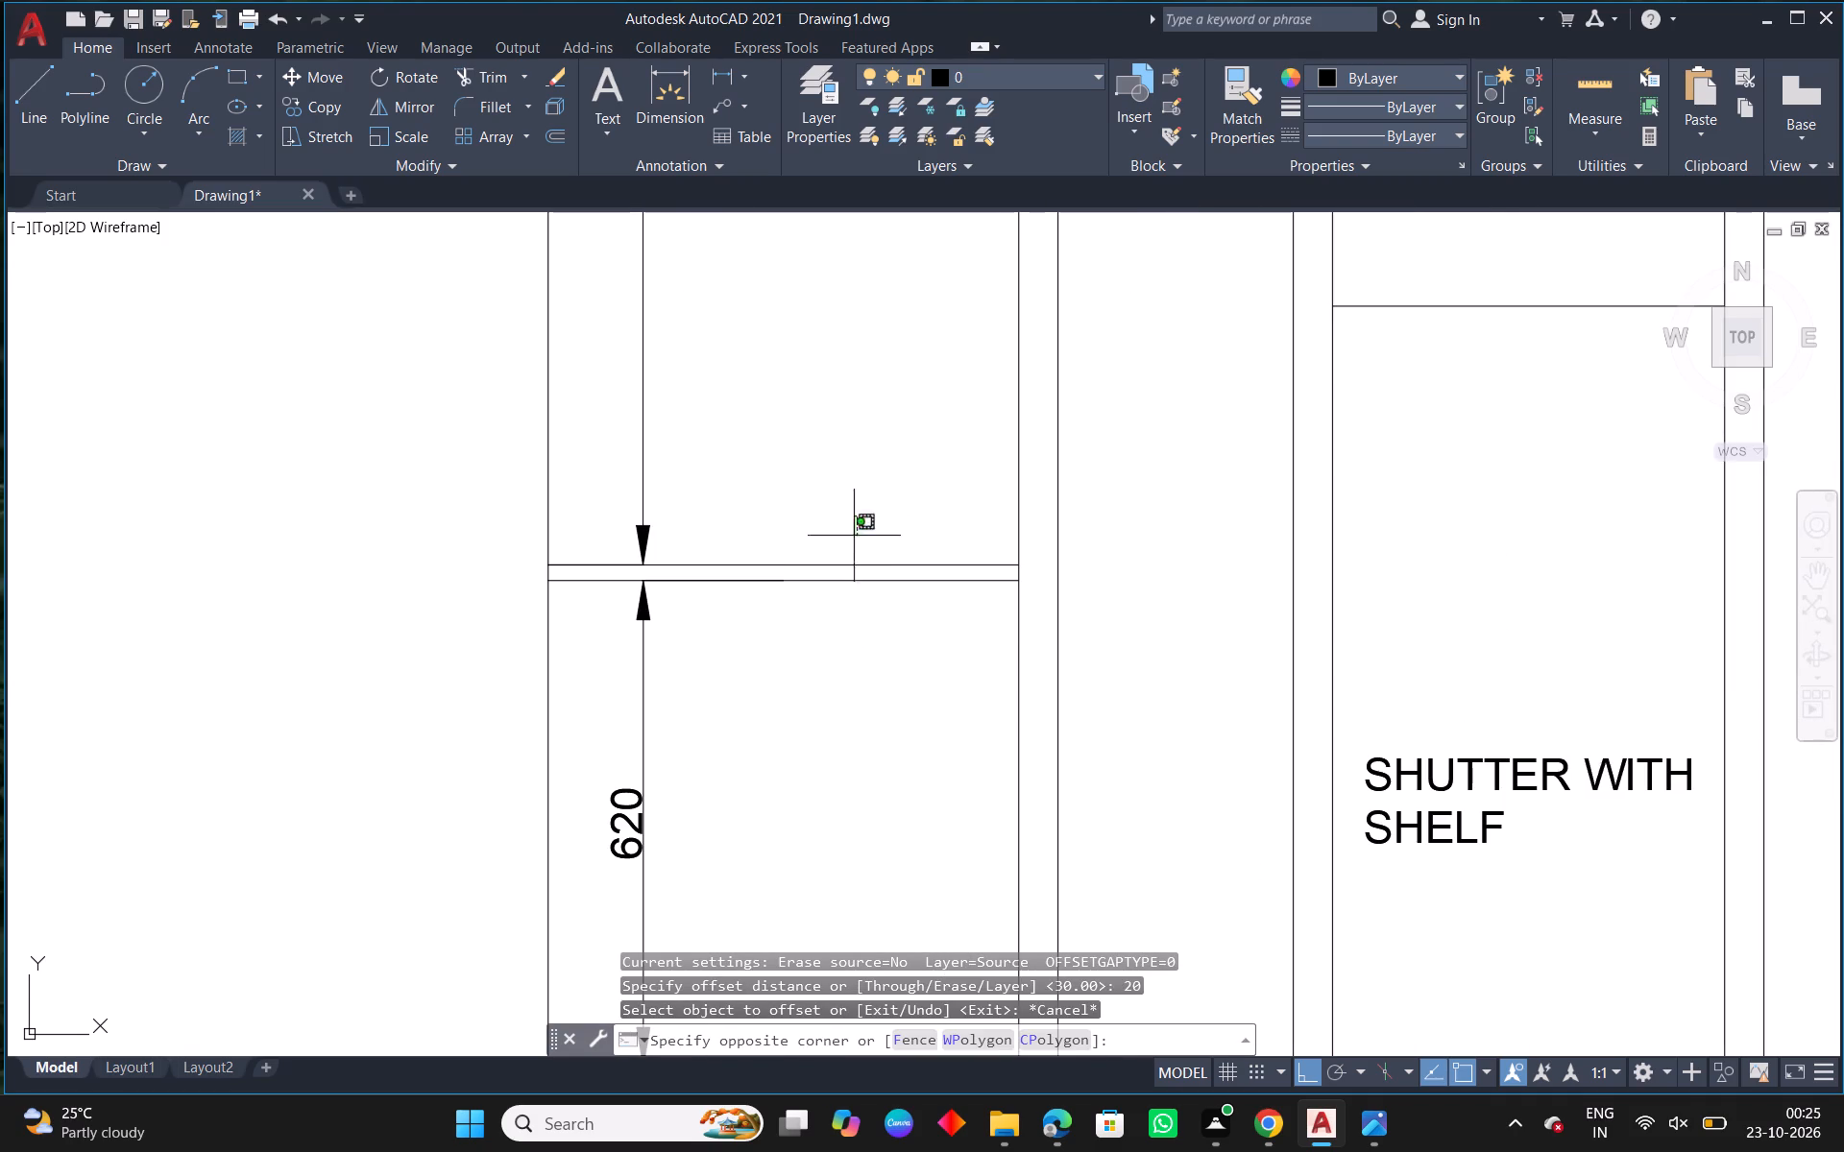
click(836, 602)
key(Delete)
Offset the bottom opening's base line 600 upward to mark the underside of the lower shelf.
scroll(836, 602, down, 1)
middle_drag(848, 669, 895, 549)
key(Escape)
text(O 600)
key(space)
drag(958, 772, 958, 763)
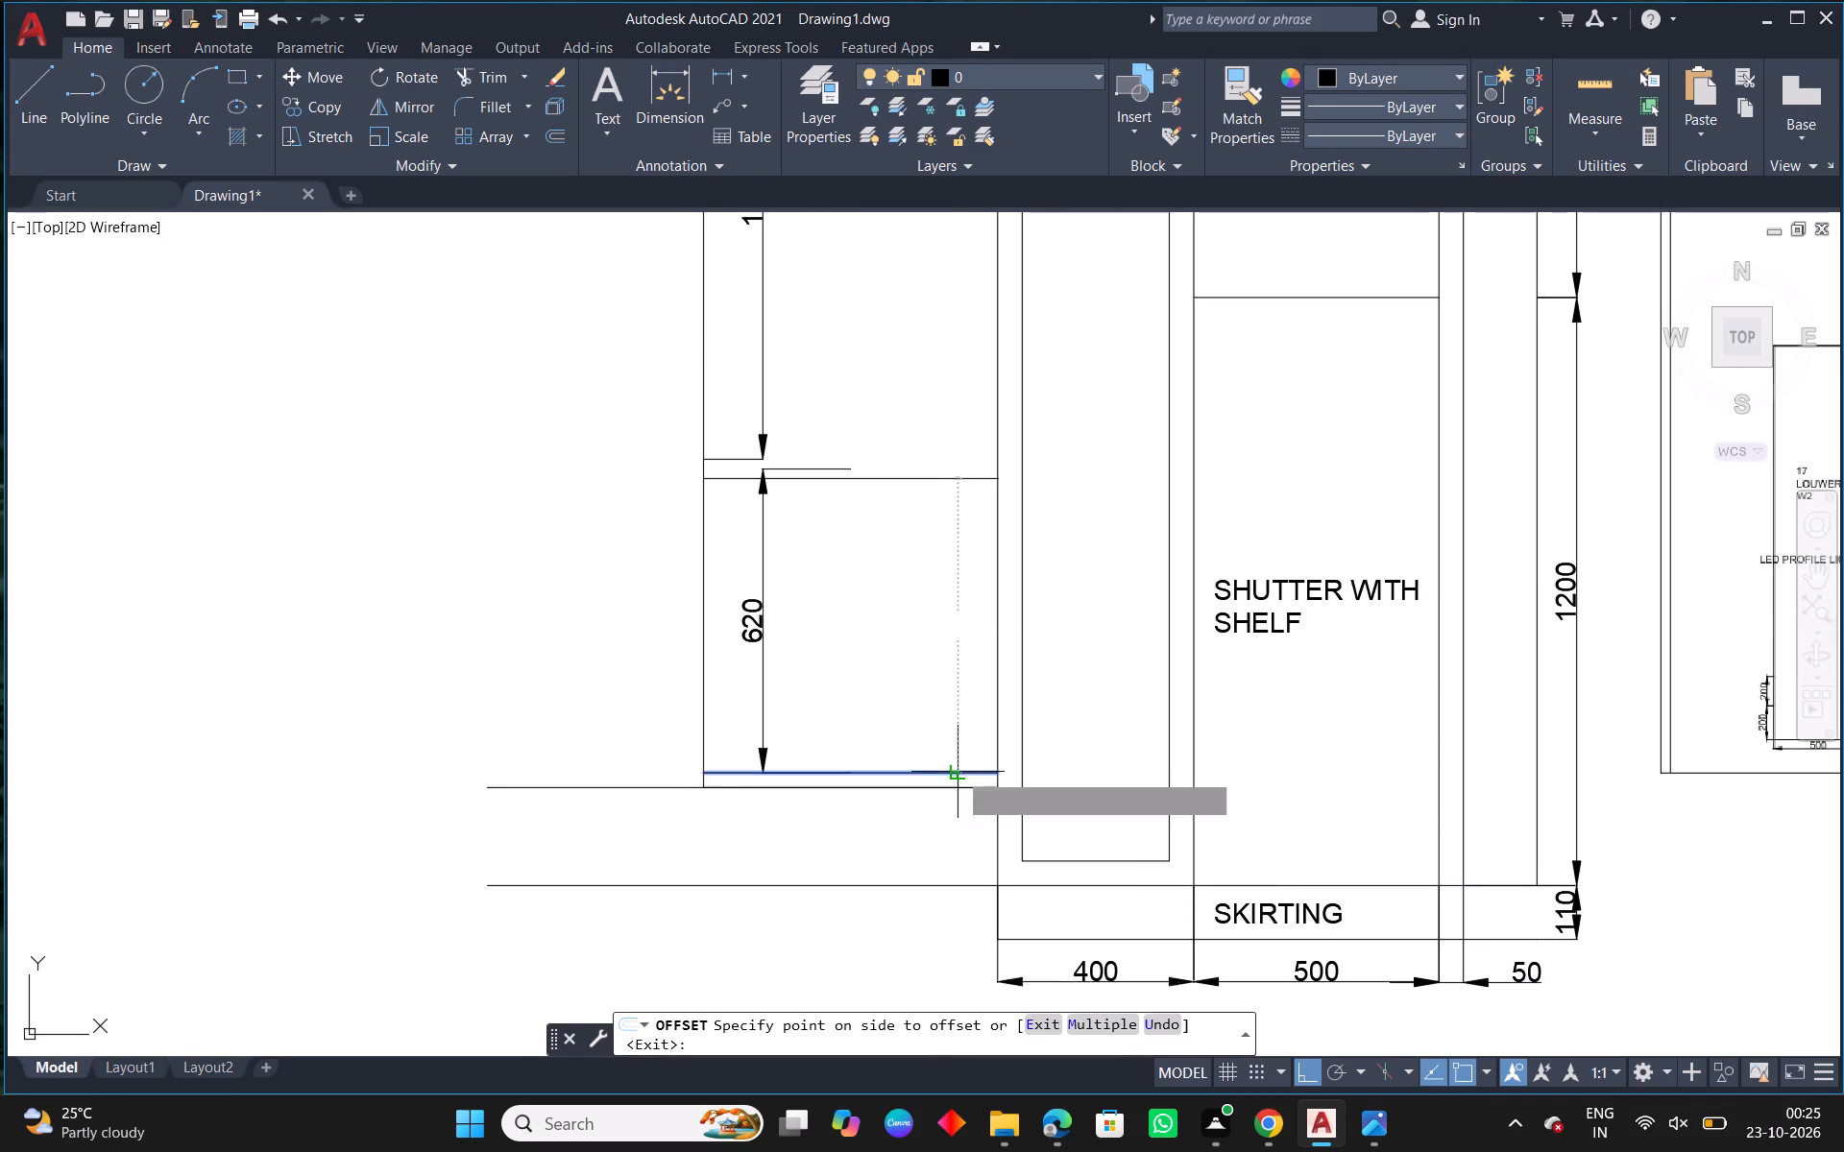
click(941, 636)
Offset the new shelf underside line 30 upward for the lower shelf's thickness.
key(Escape)
text(O 30)
key(space)
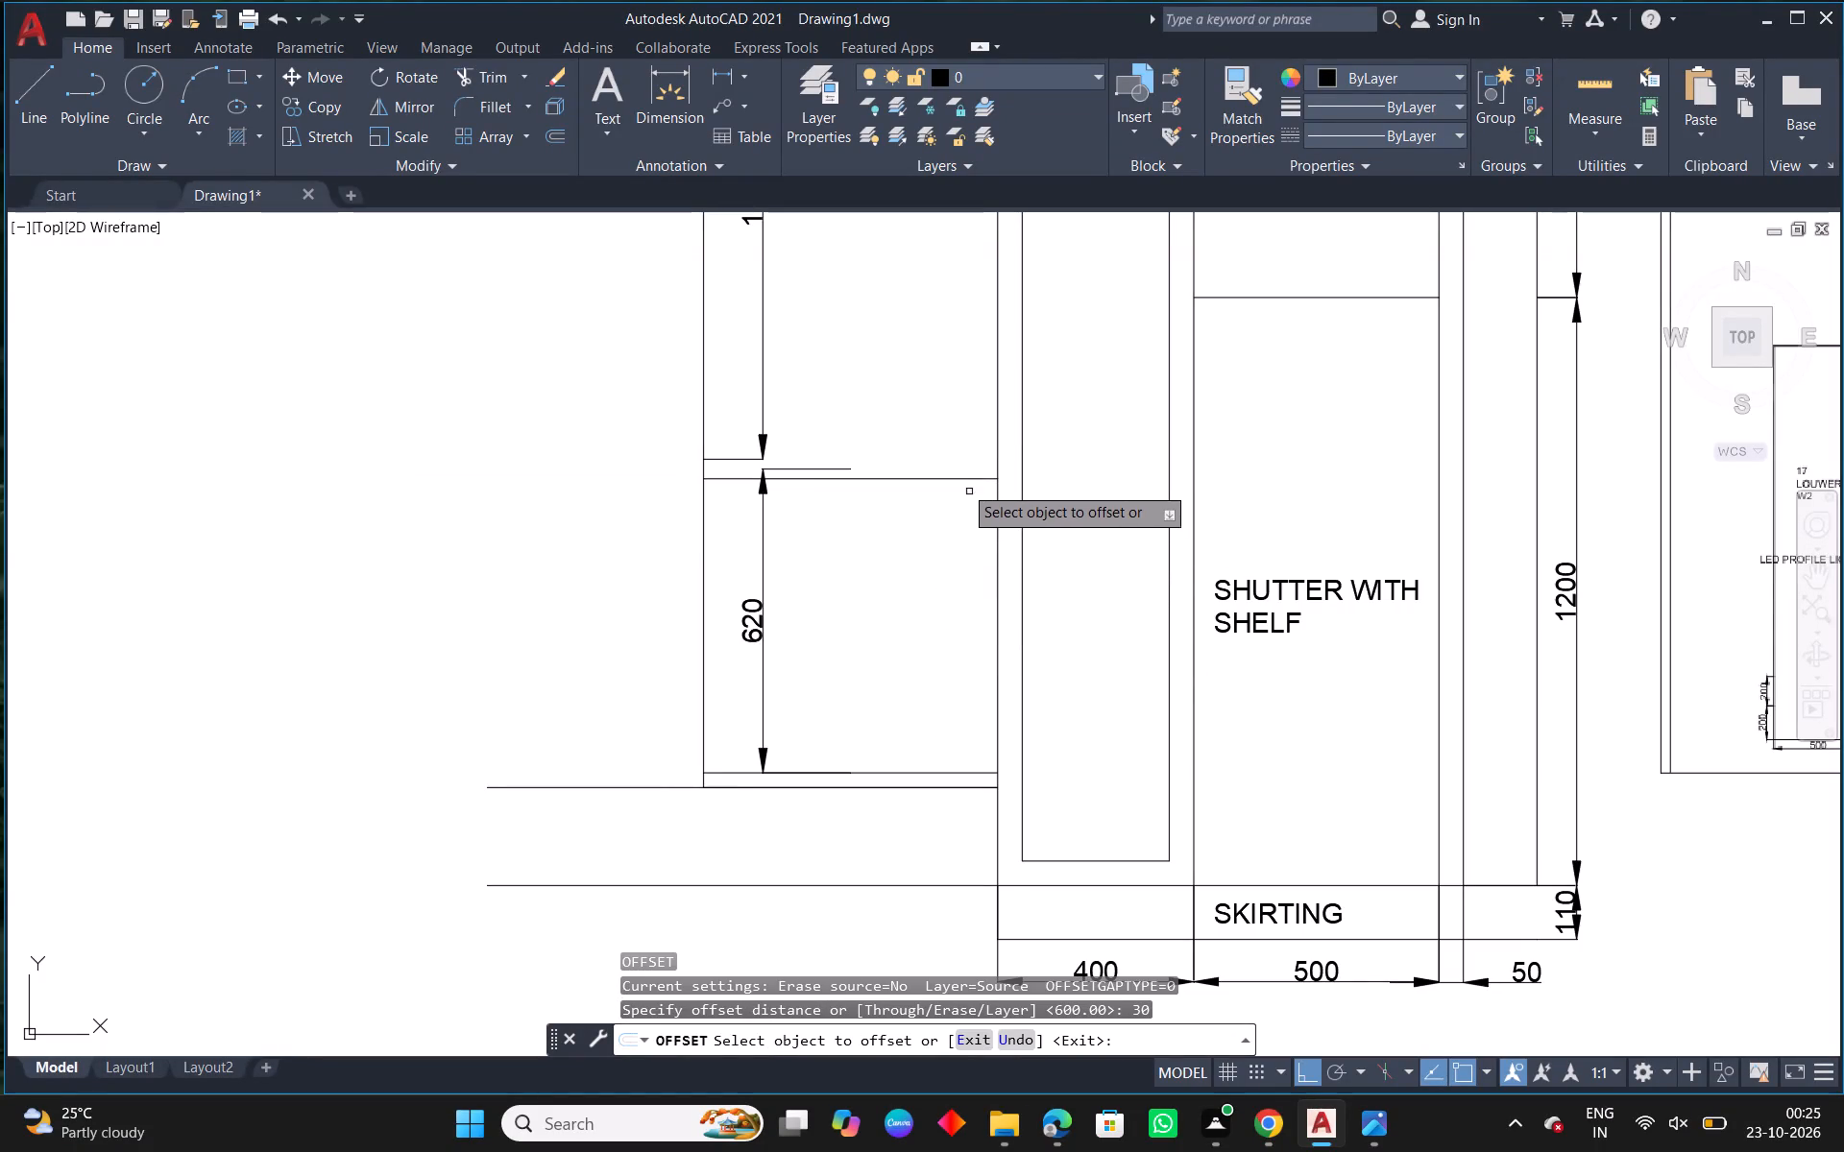
click(962, 479)
click(958, 434)
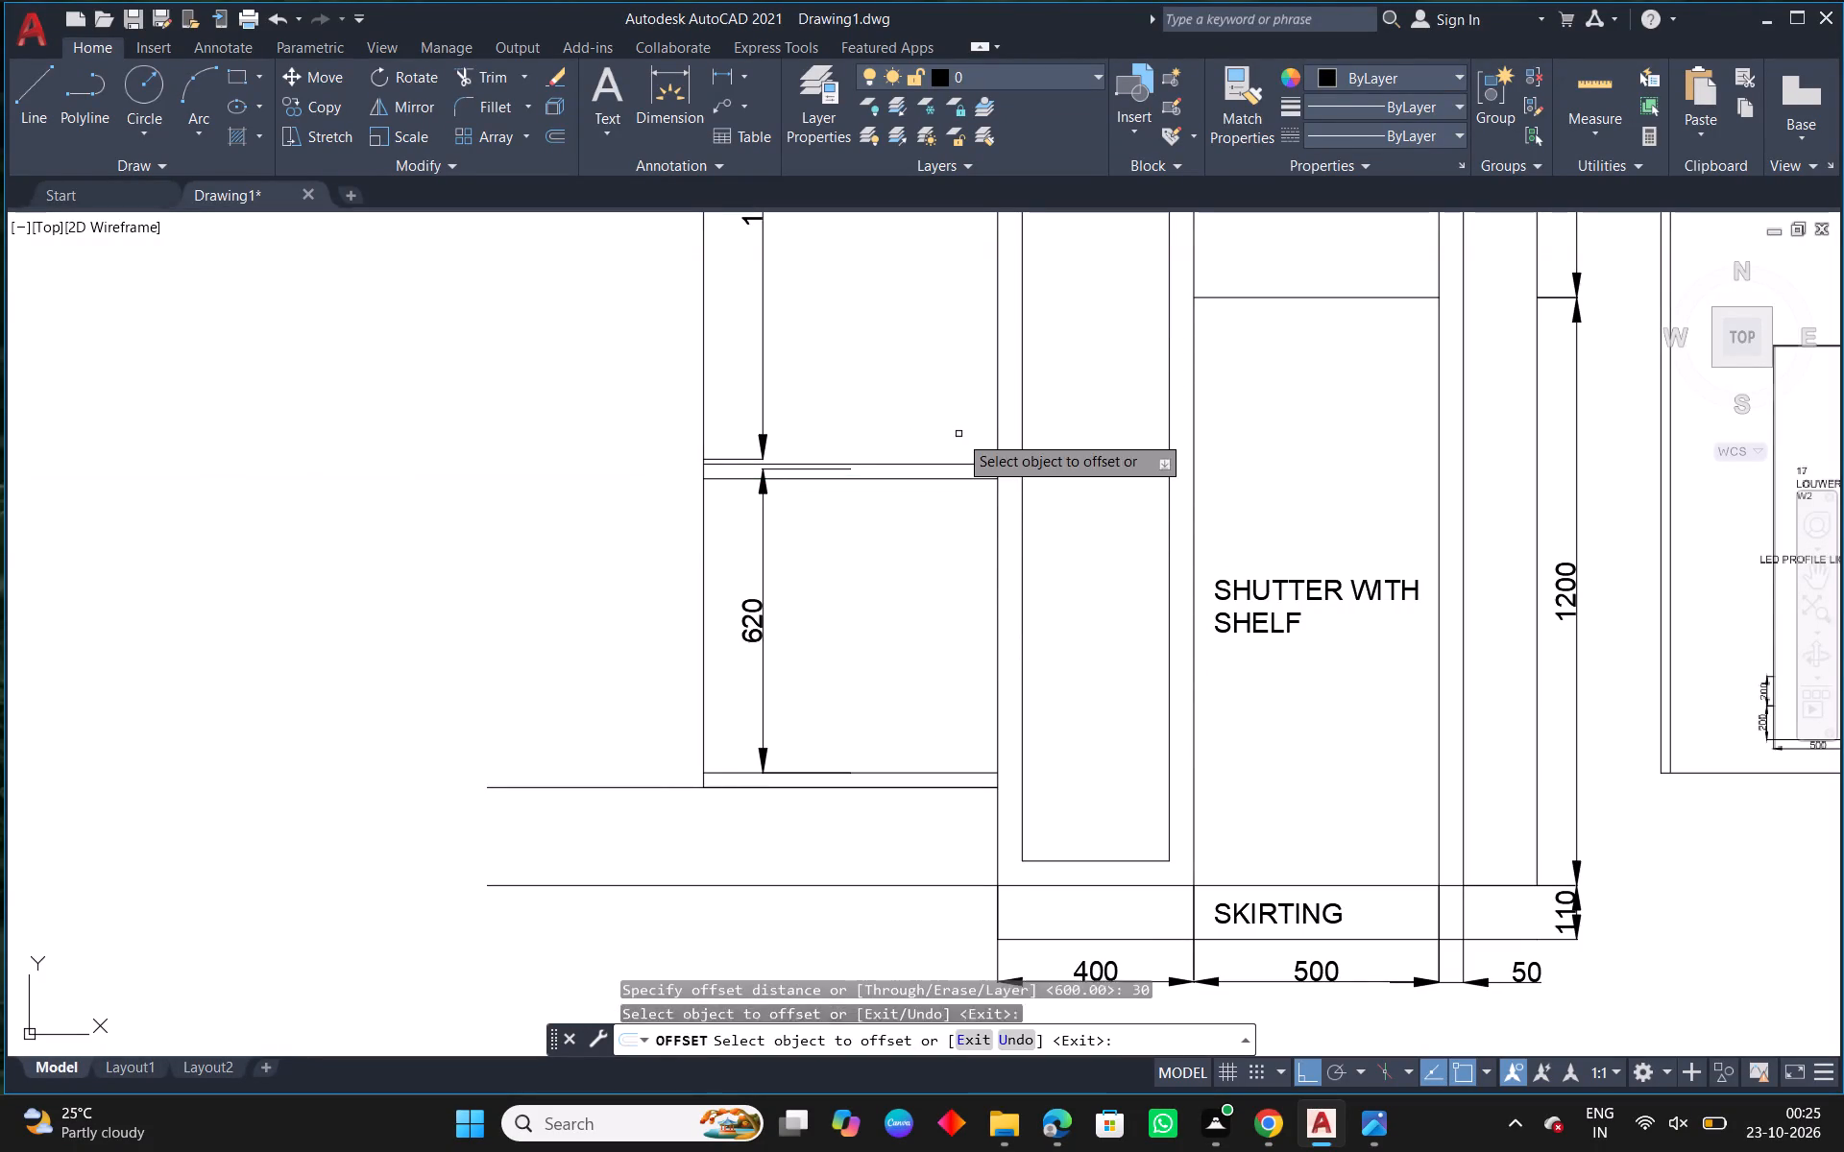
key(Escape)
Stretch the upper end of the bottom opening's height dimension down to the lower shelf's new underside.
middle_drag(860, 461, 867, 558)
scroll(719, 599, up, 2)
click(852, 560)
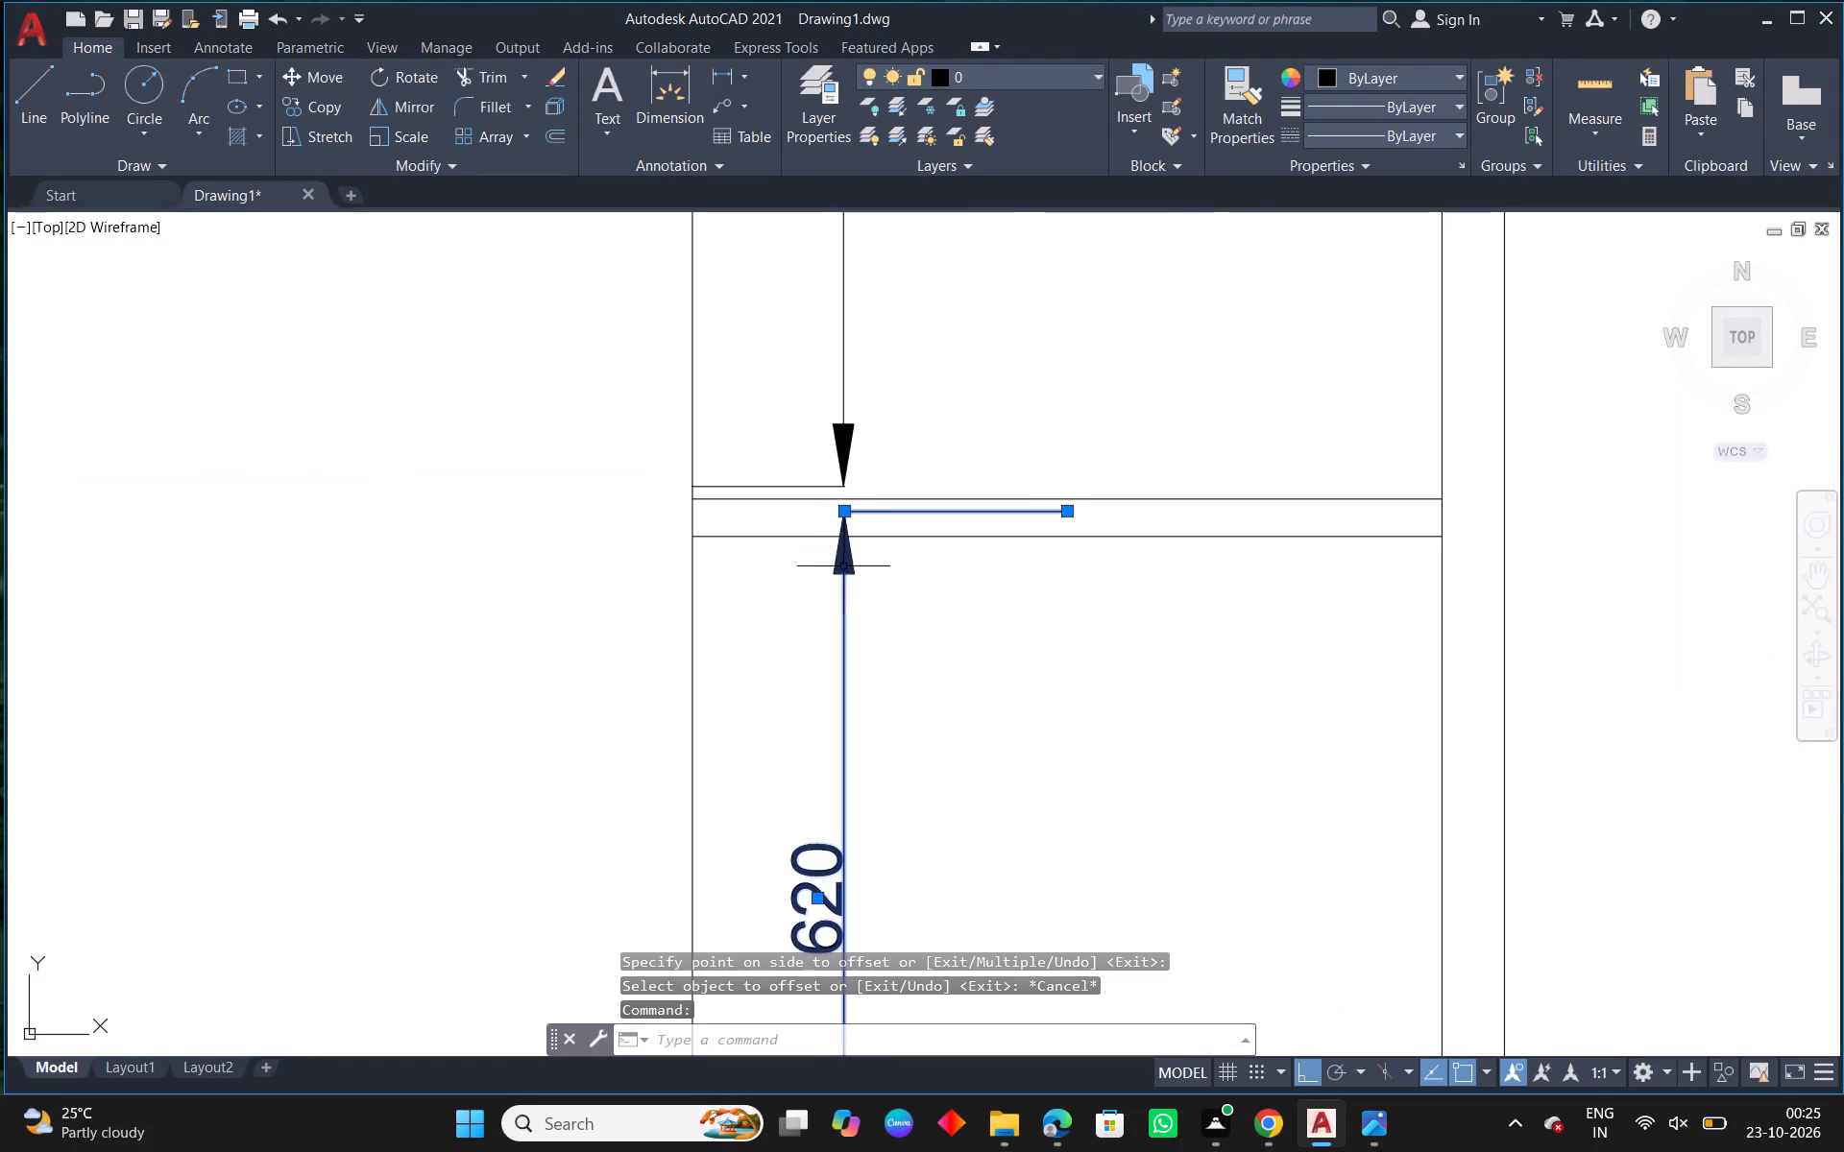
scroll(1124, 525, up, 1)
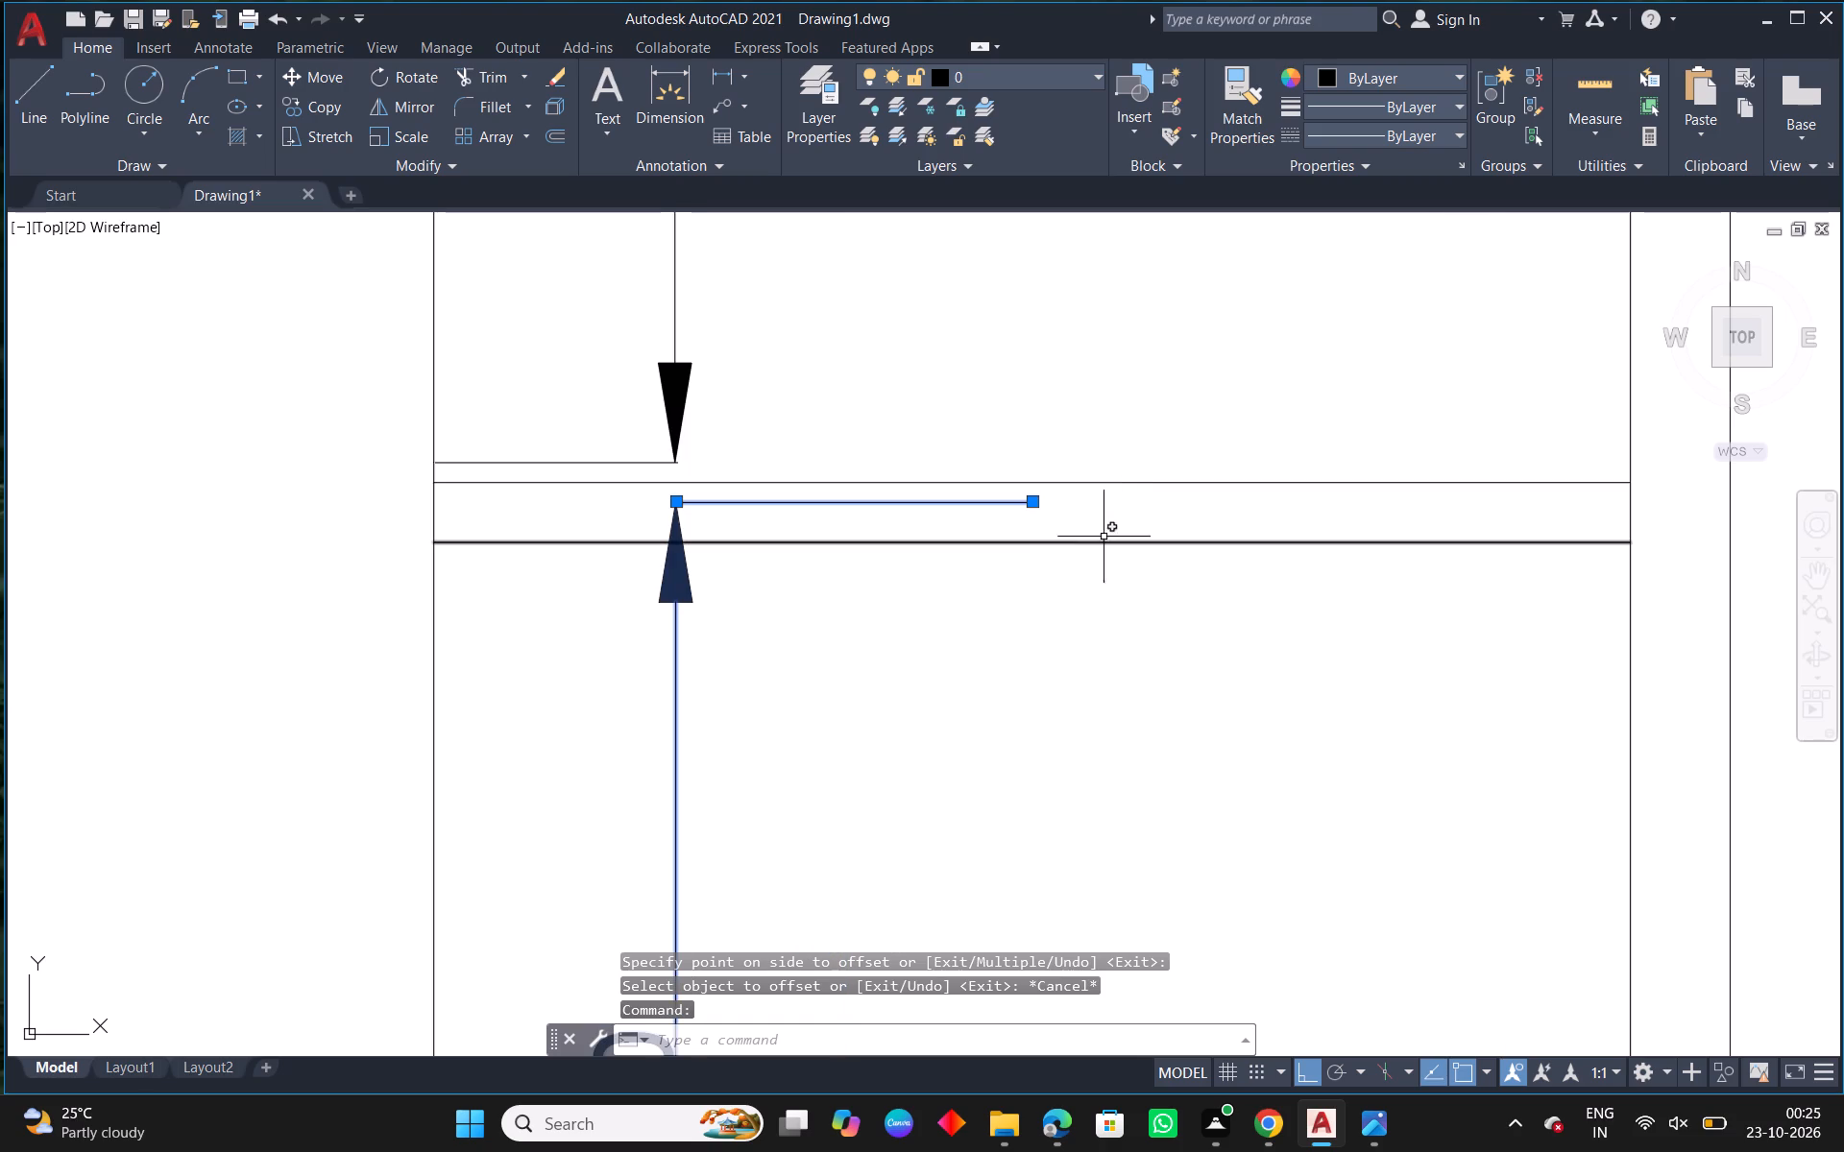
click(1028, 506)
click(1026, 540)
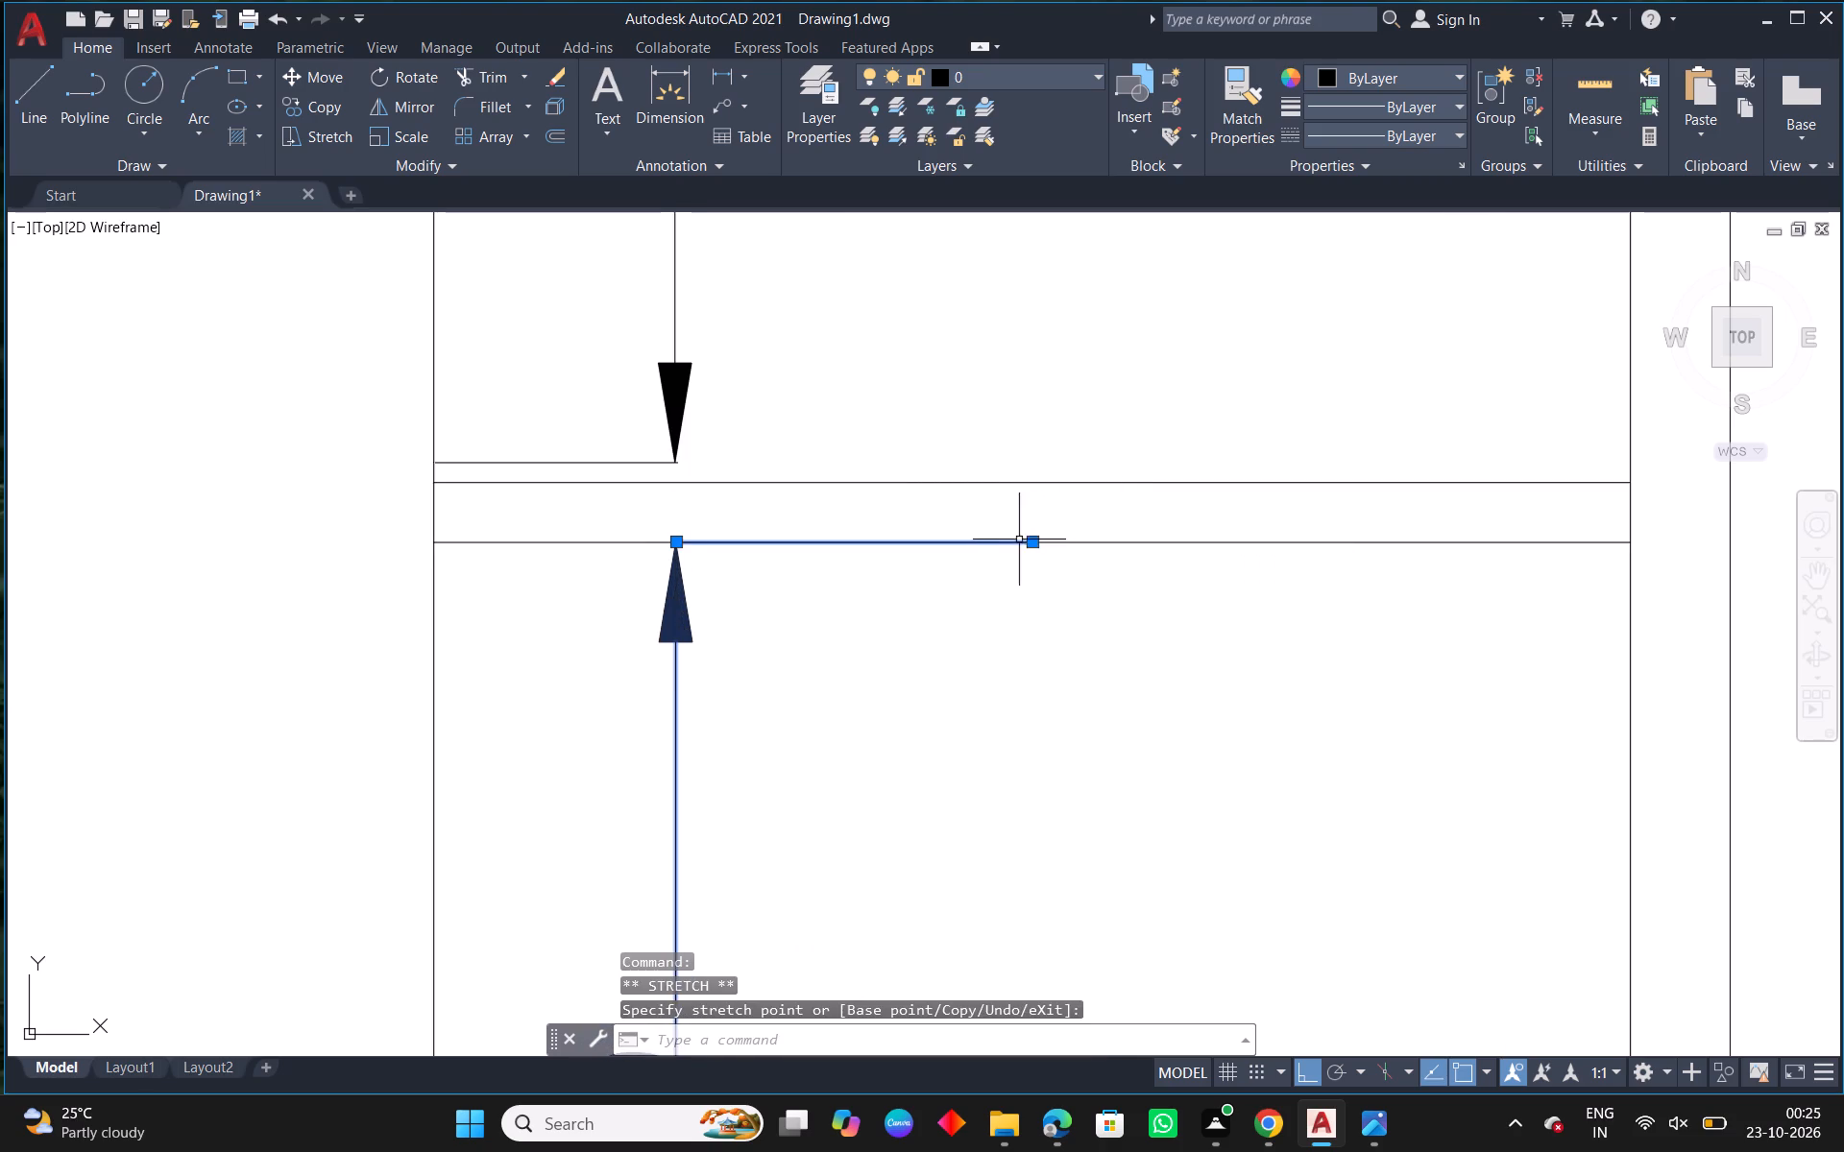
key(Escape)
Stretch the lower end of the middle opening's height dimension down to the lower shelf's top line.
scroll(875, 510, down, 3)
middle_drag(953, 640, 964, 710)
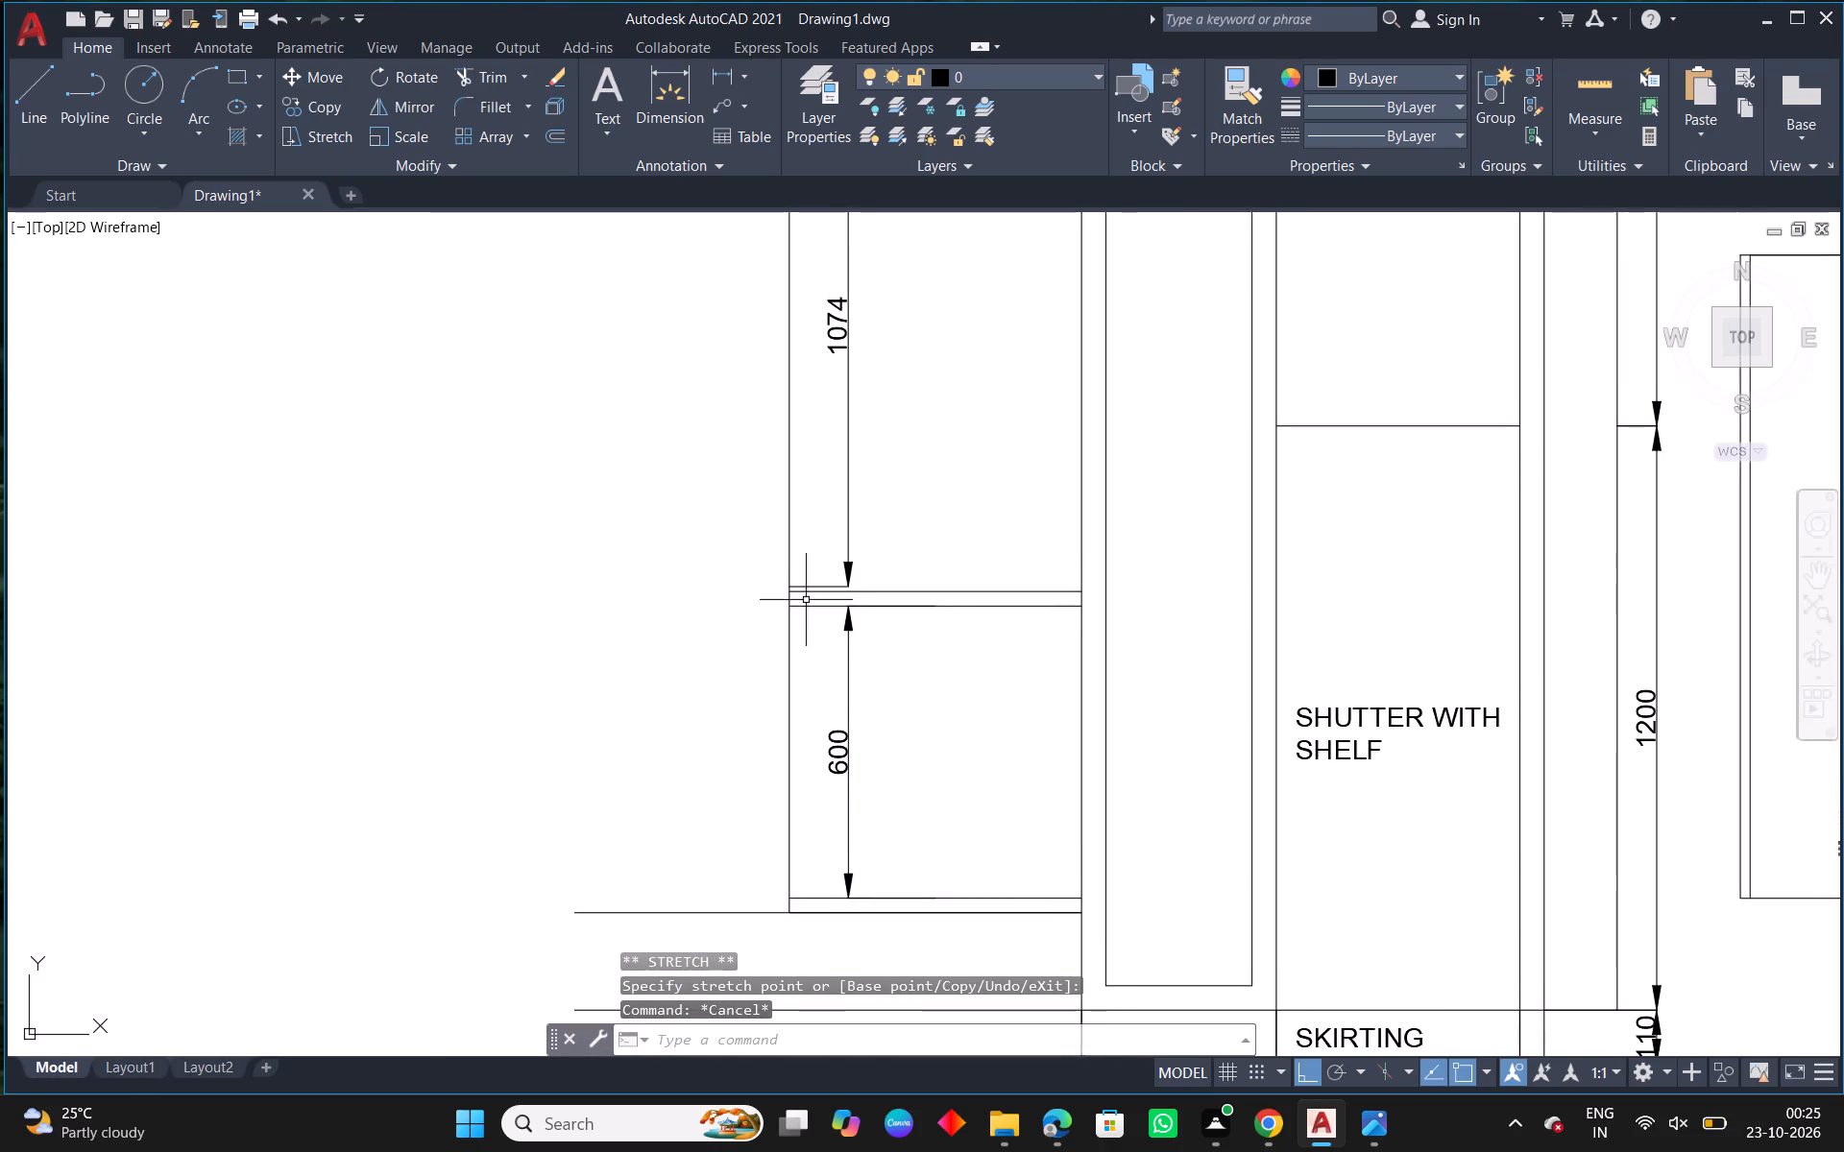
scroll(817, 584, up, 2)
click(874, 571)
scroll(719, 611, up, 1)
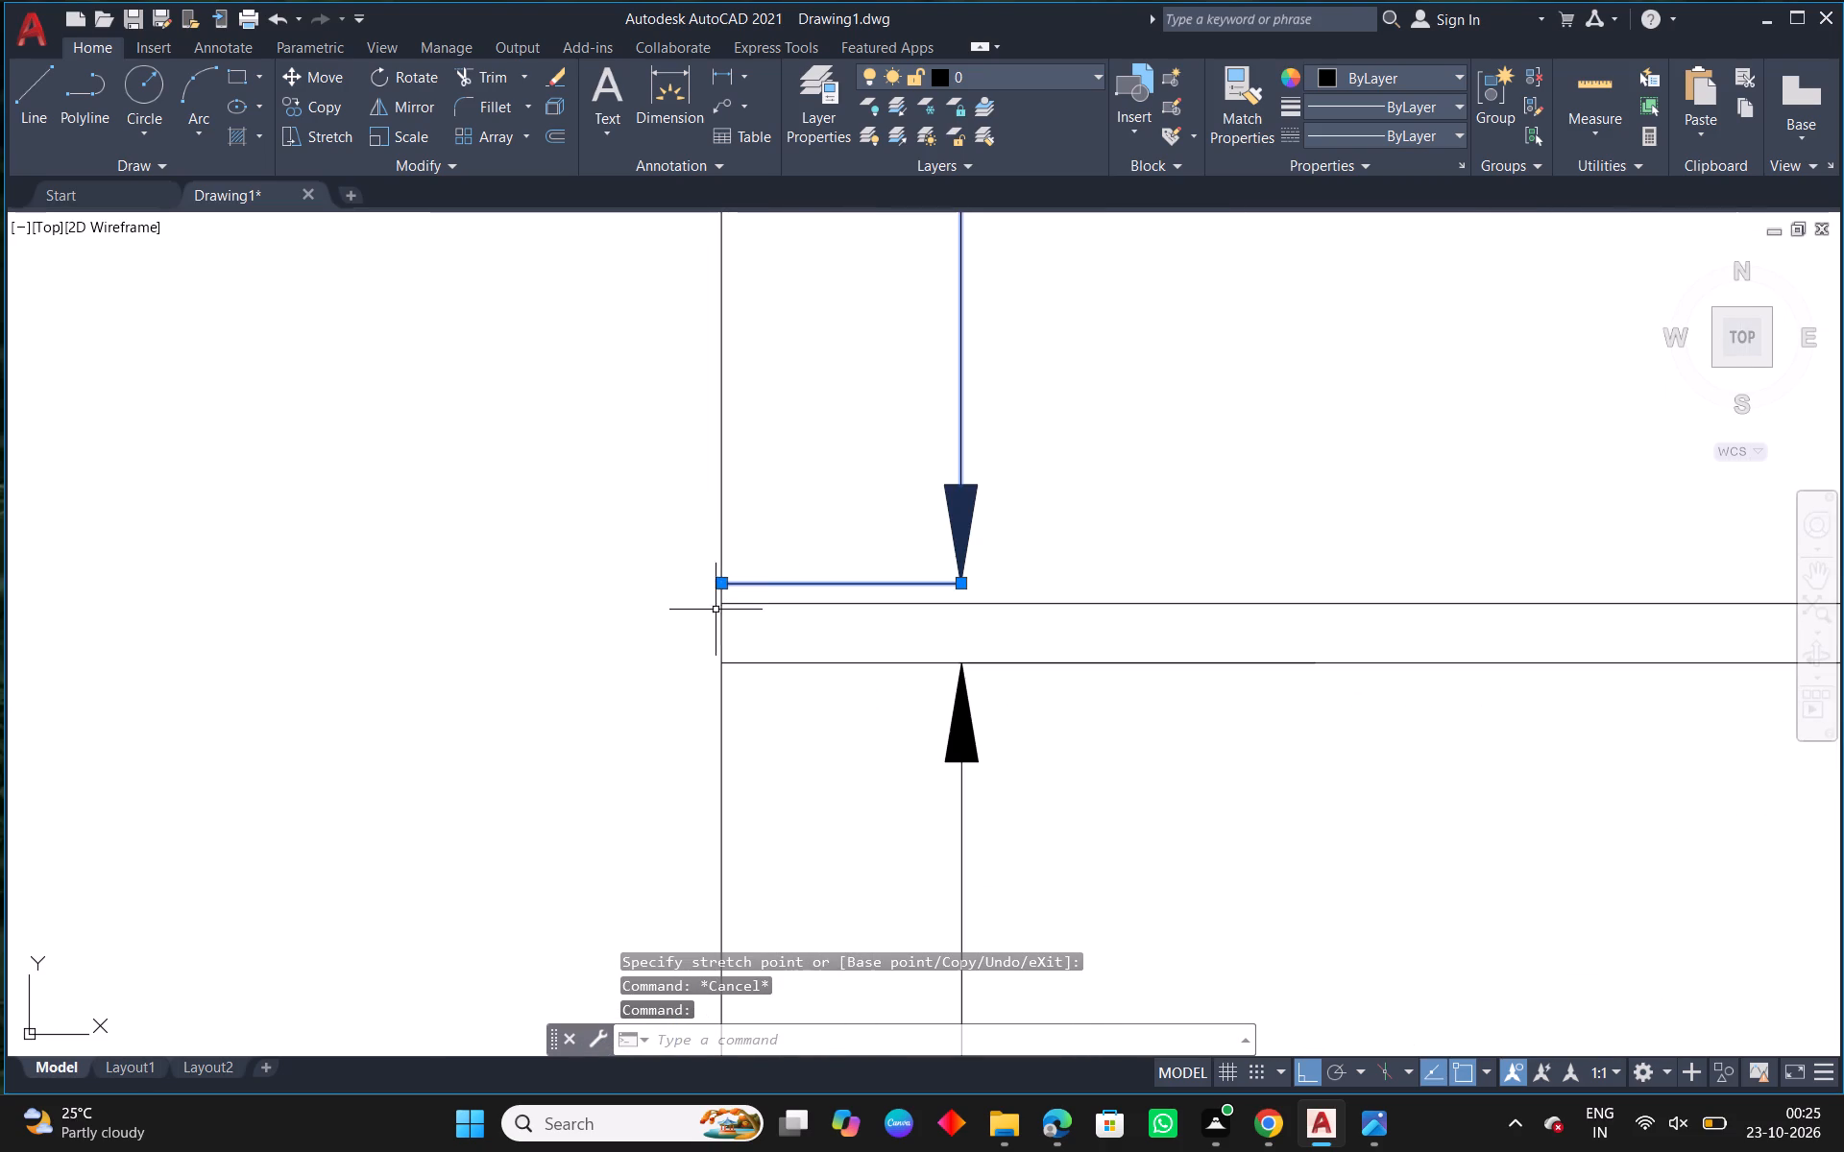
click(724, 584)
click(724, 599)
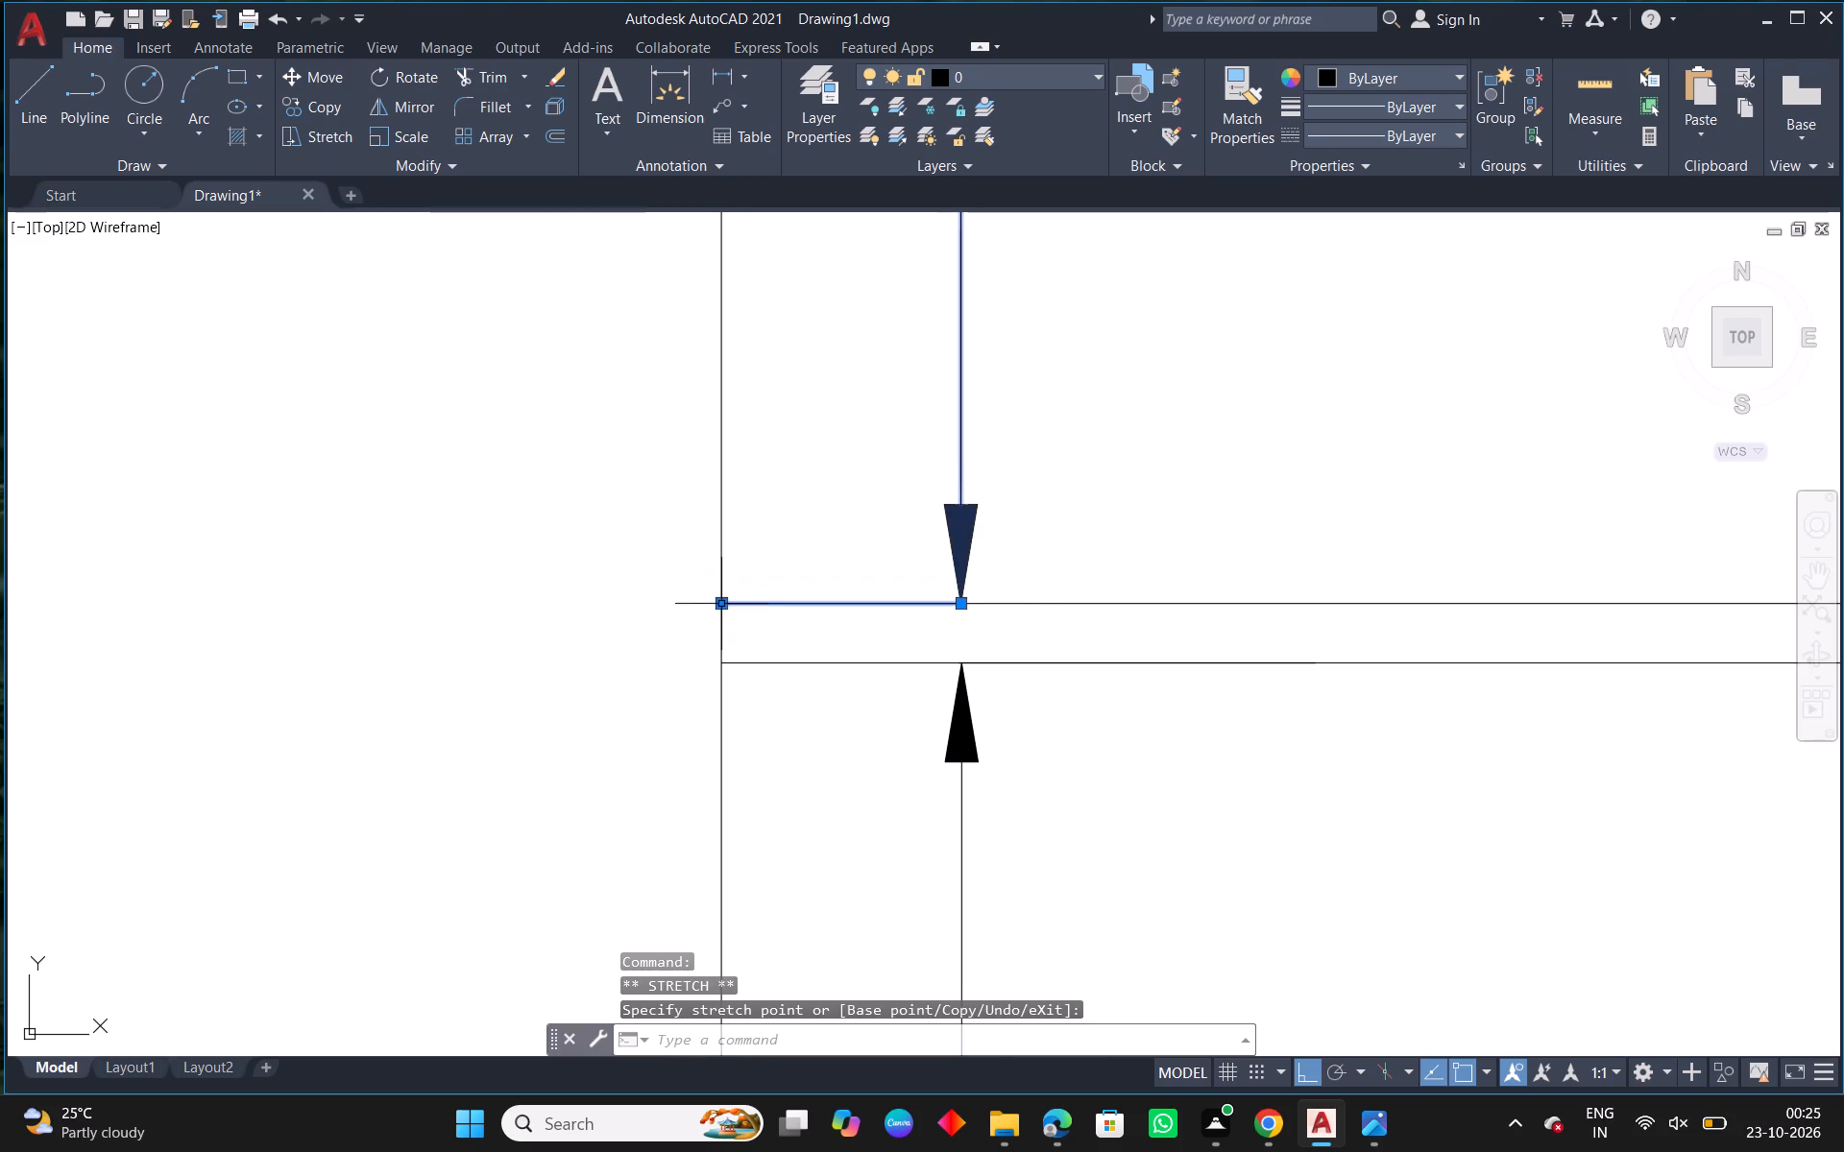
scroll(965, 626, down, 3)
key(Escape)
Offset the upper shelf's underside line 10 downward.
middle_drag(1020, 455, 929, 738)
middle_drag(918, 480, 908, 618)
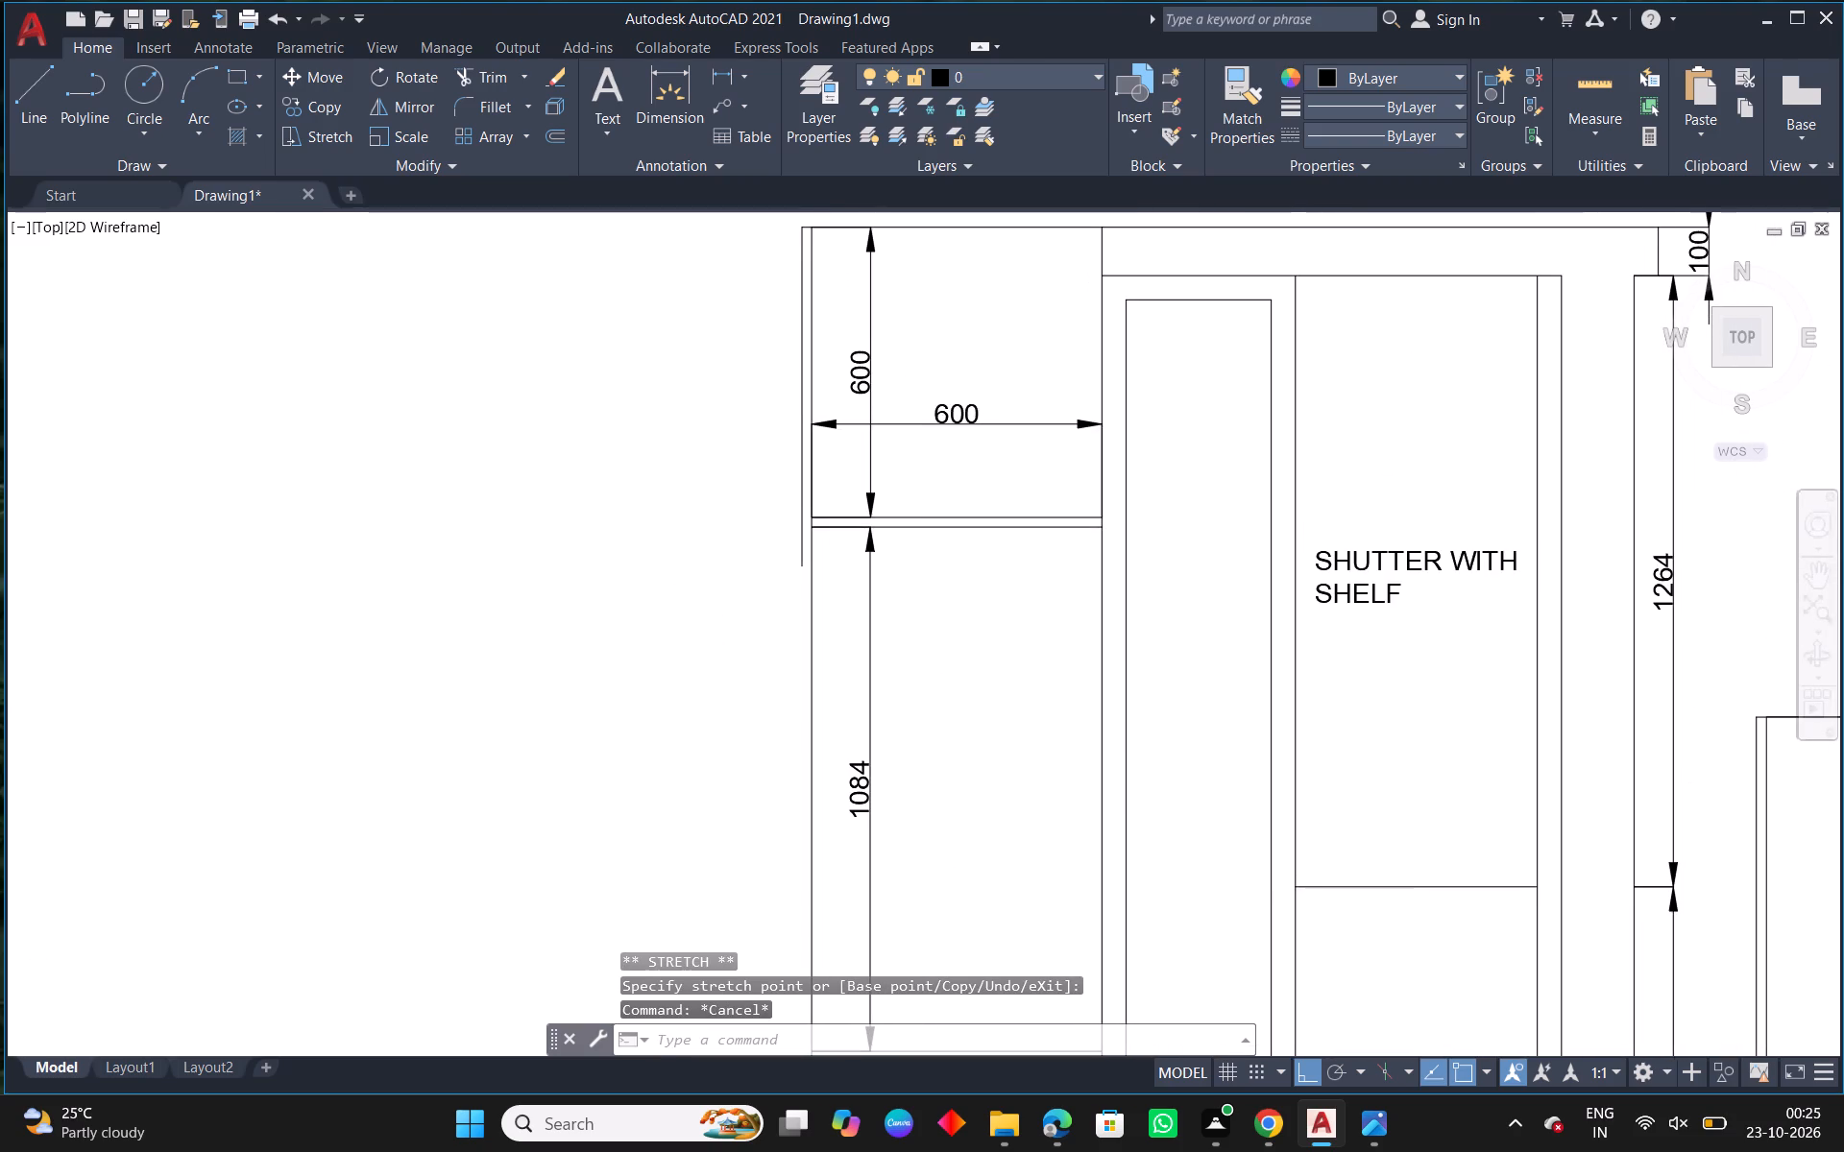
scroll(899, 536, up, 1)
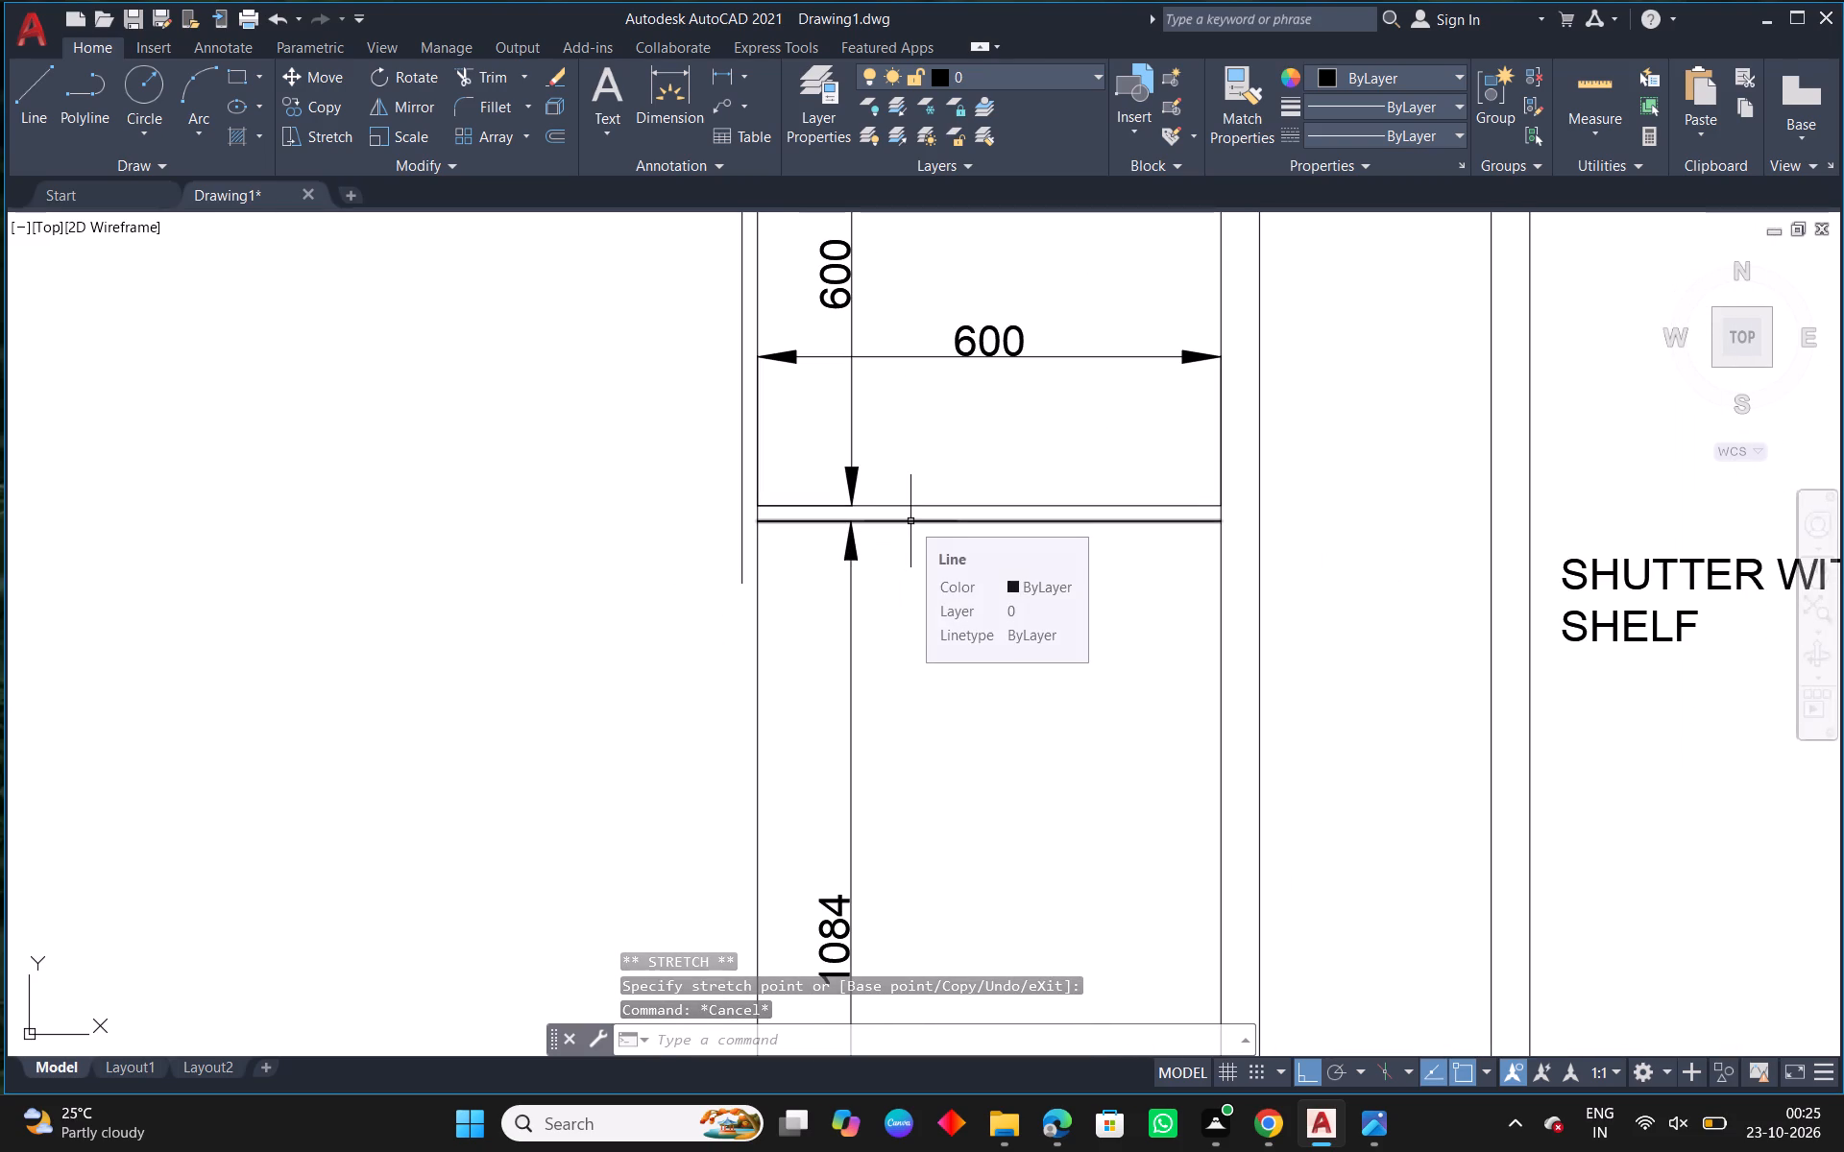
key(Escape)
text(O 10)
key(Return)
click(910, 524)
click(900, 630)
right_click(925, 527)
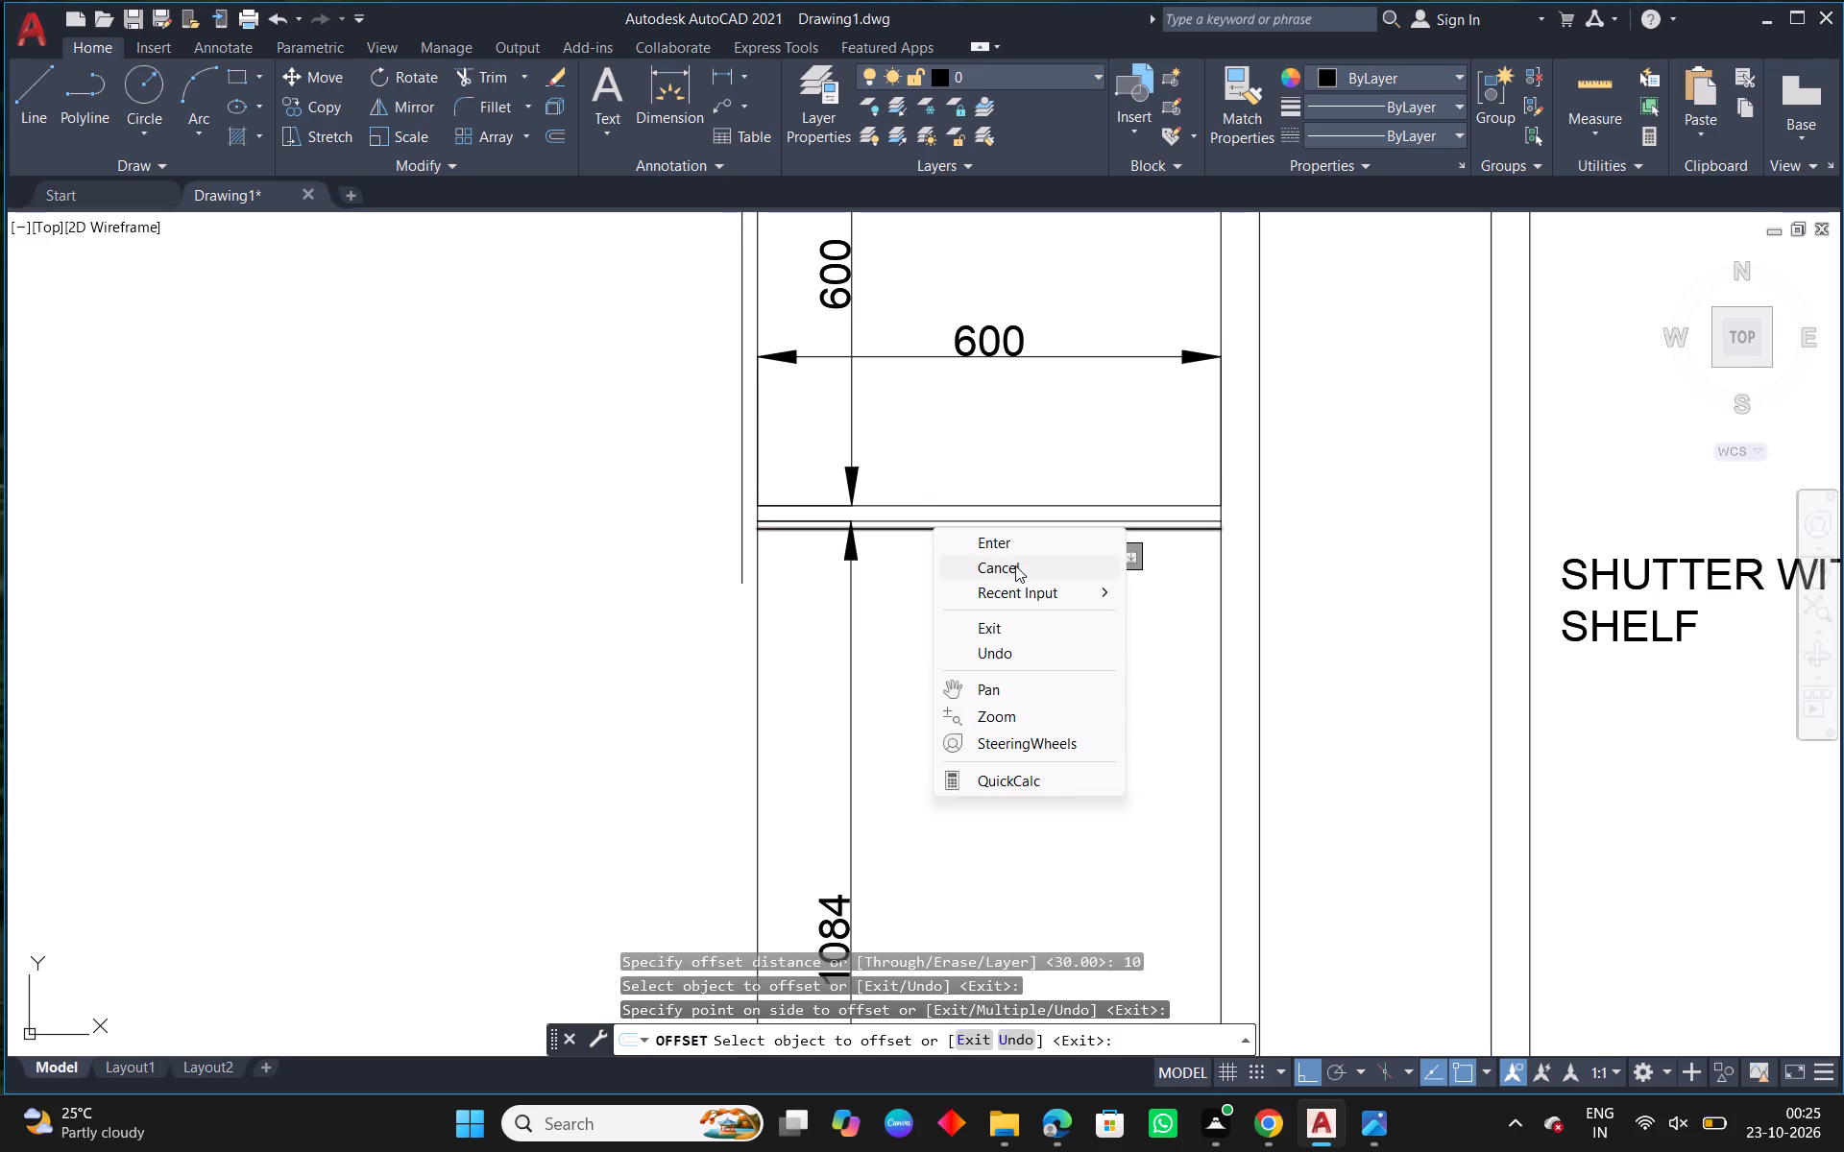
click(1028, 541)
Stretch the upper end of the middle opening's height dimension down to the upper shelf's new underside line.
scroll(850, 538, up, 1)
click(847, 569)
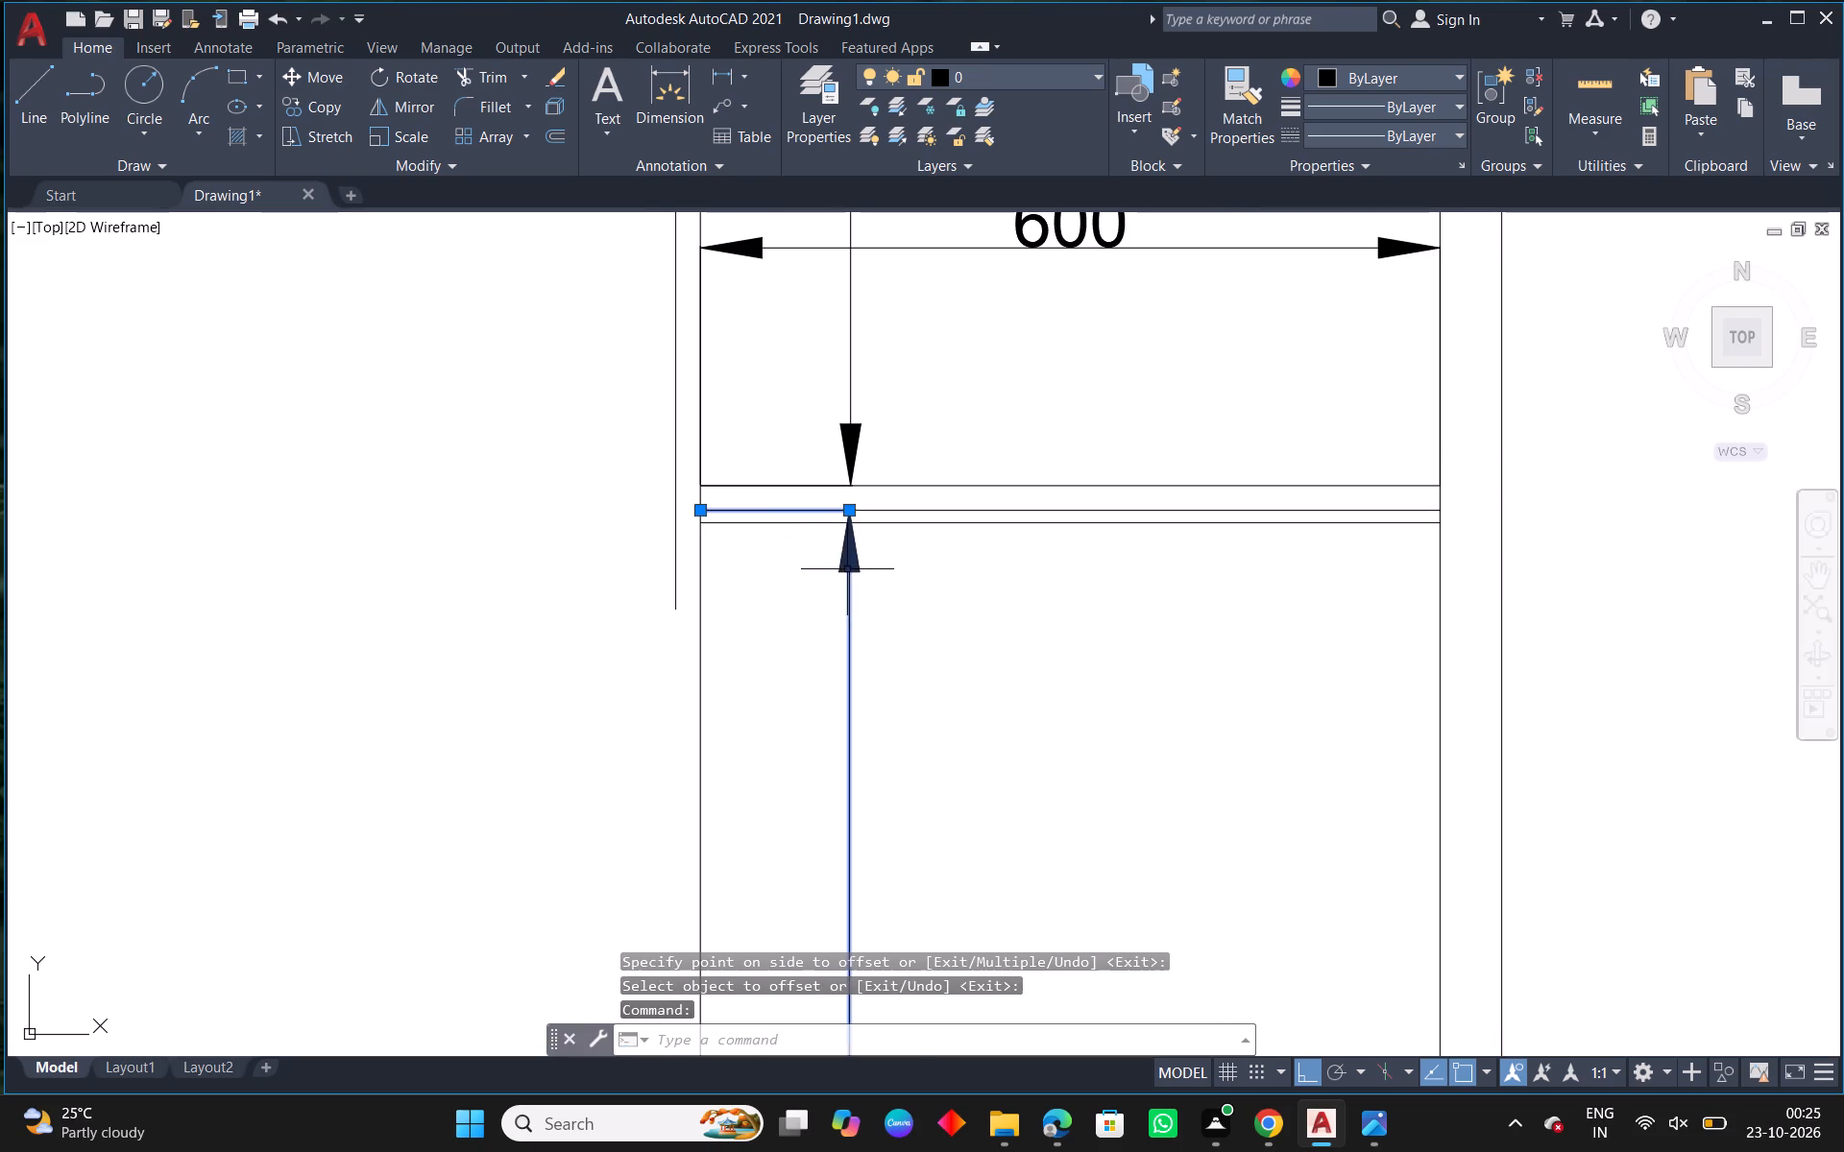
scroll(727, 507, up, 2)
click(655, 514)
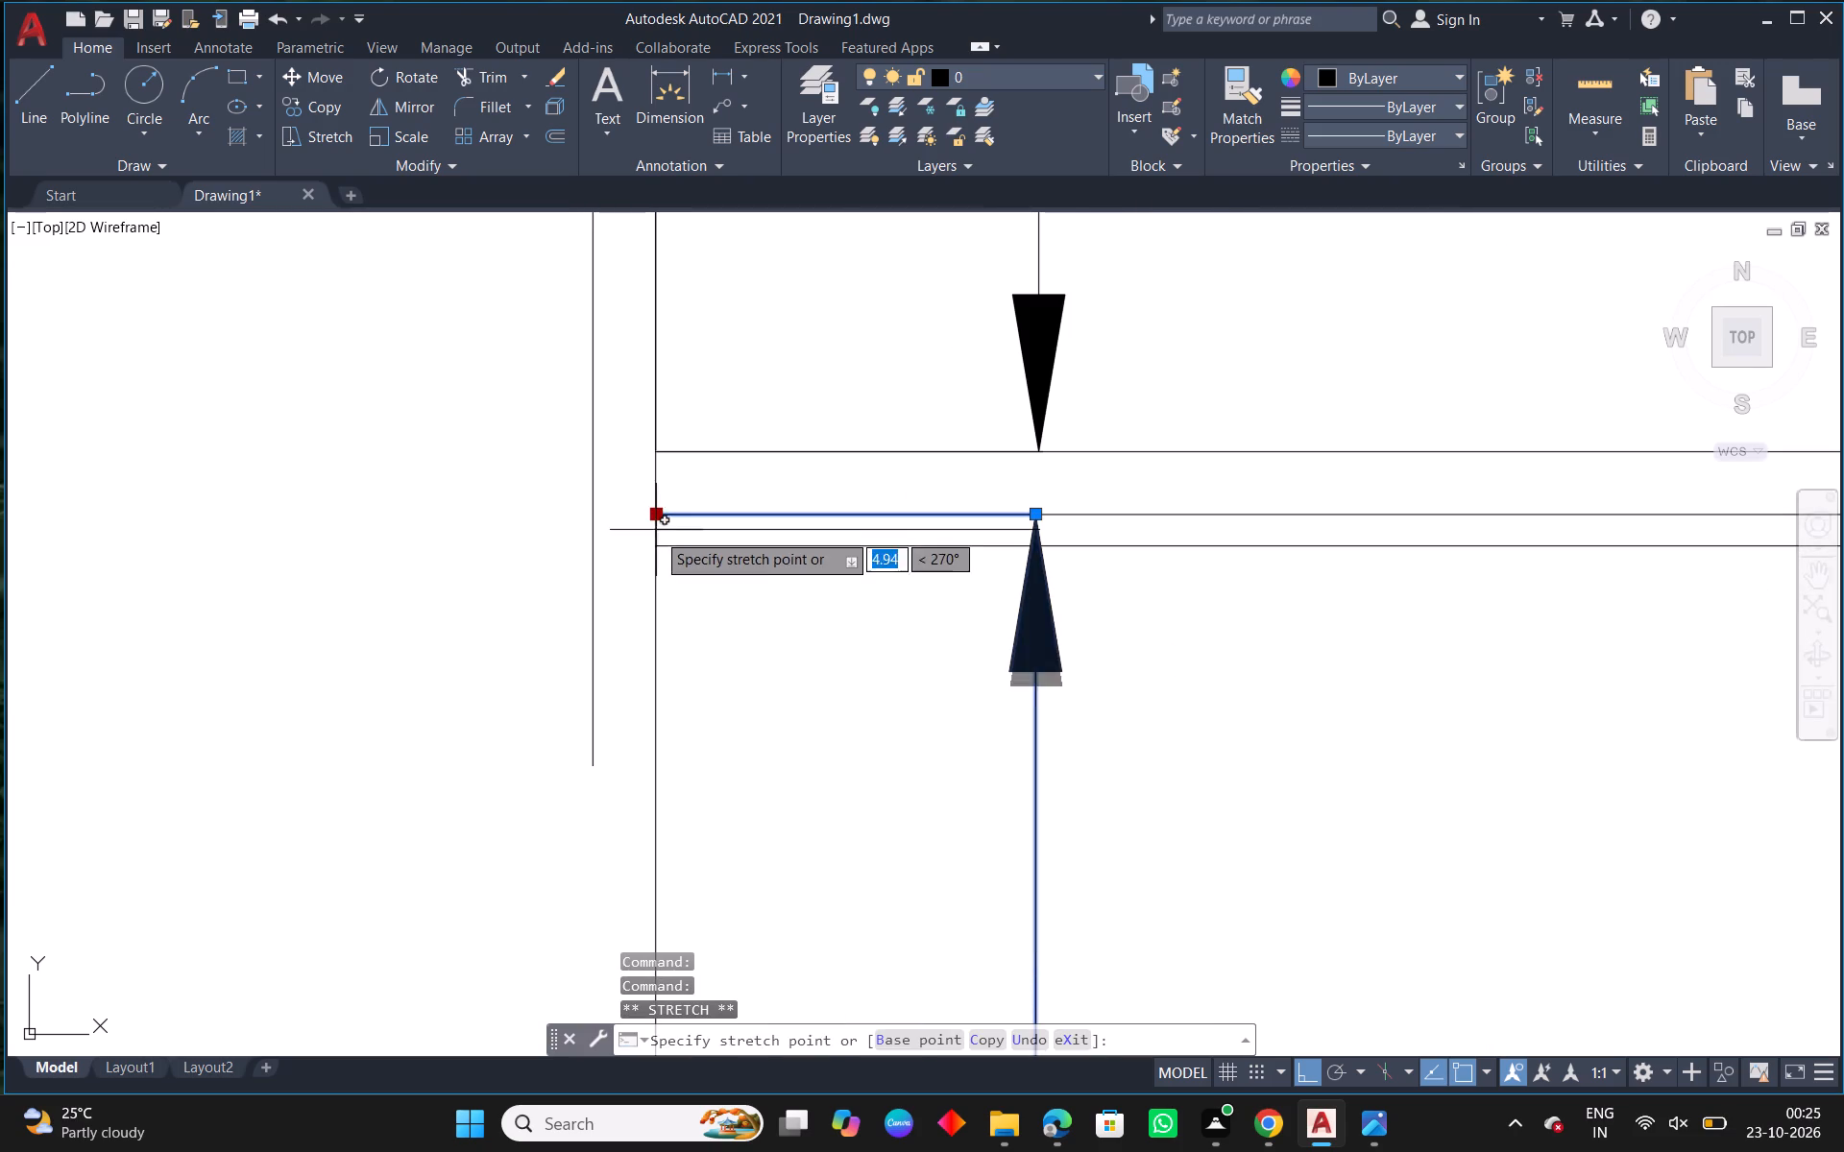
click(655, 546)
scroll(967, 641, down, 3)
middle_drag(1054, 810, 1052, 732)
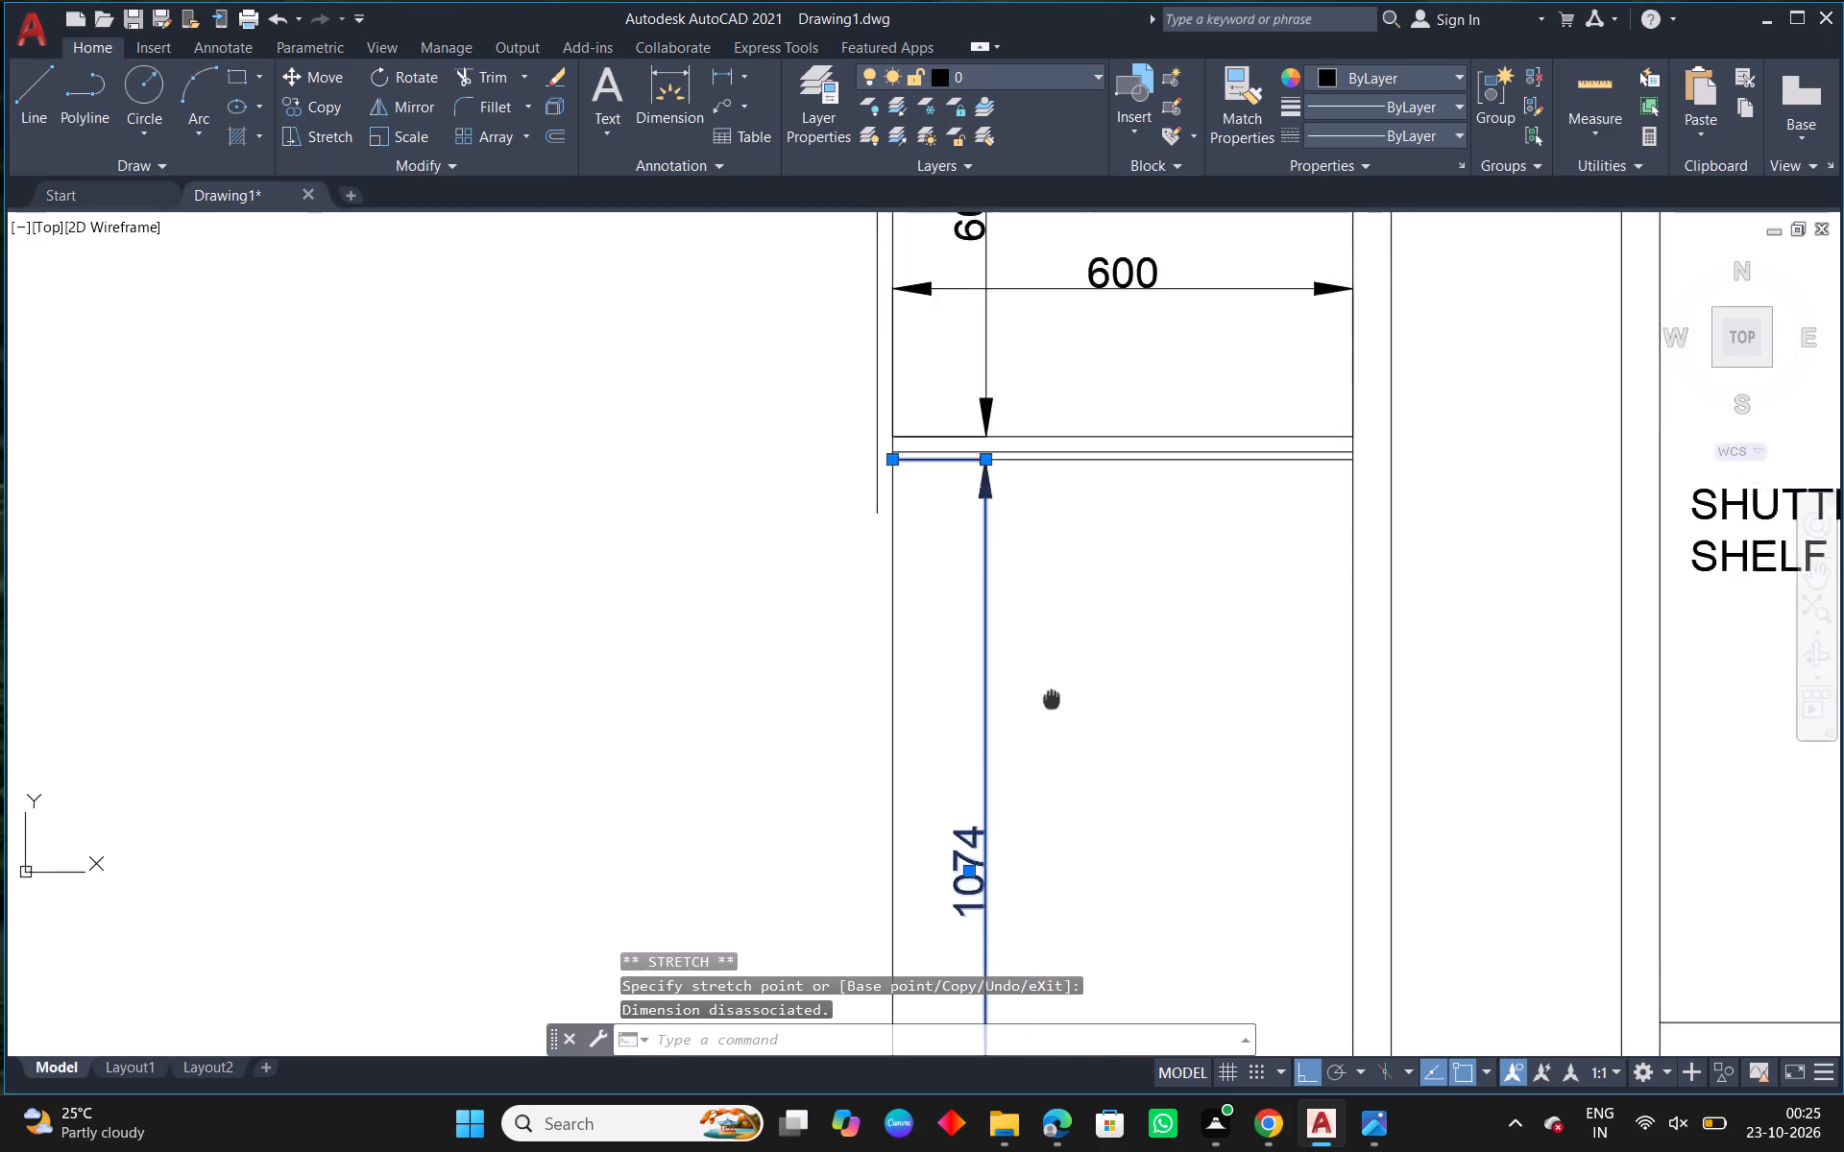
middle_drag(1052, 732, 1064, 821)
scroll(1063, 798, down, 1)
scroll(1034, 698, up, 3)
key(Escape)
Delete the earlier underside line now lying inside the upper shelf's thickness.
click(1050, 669)
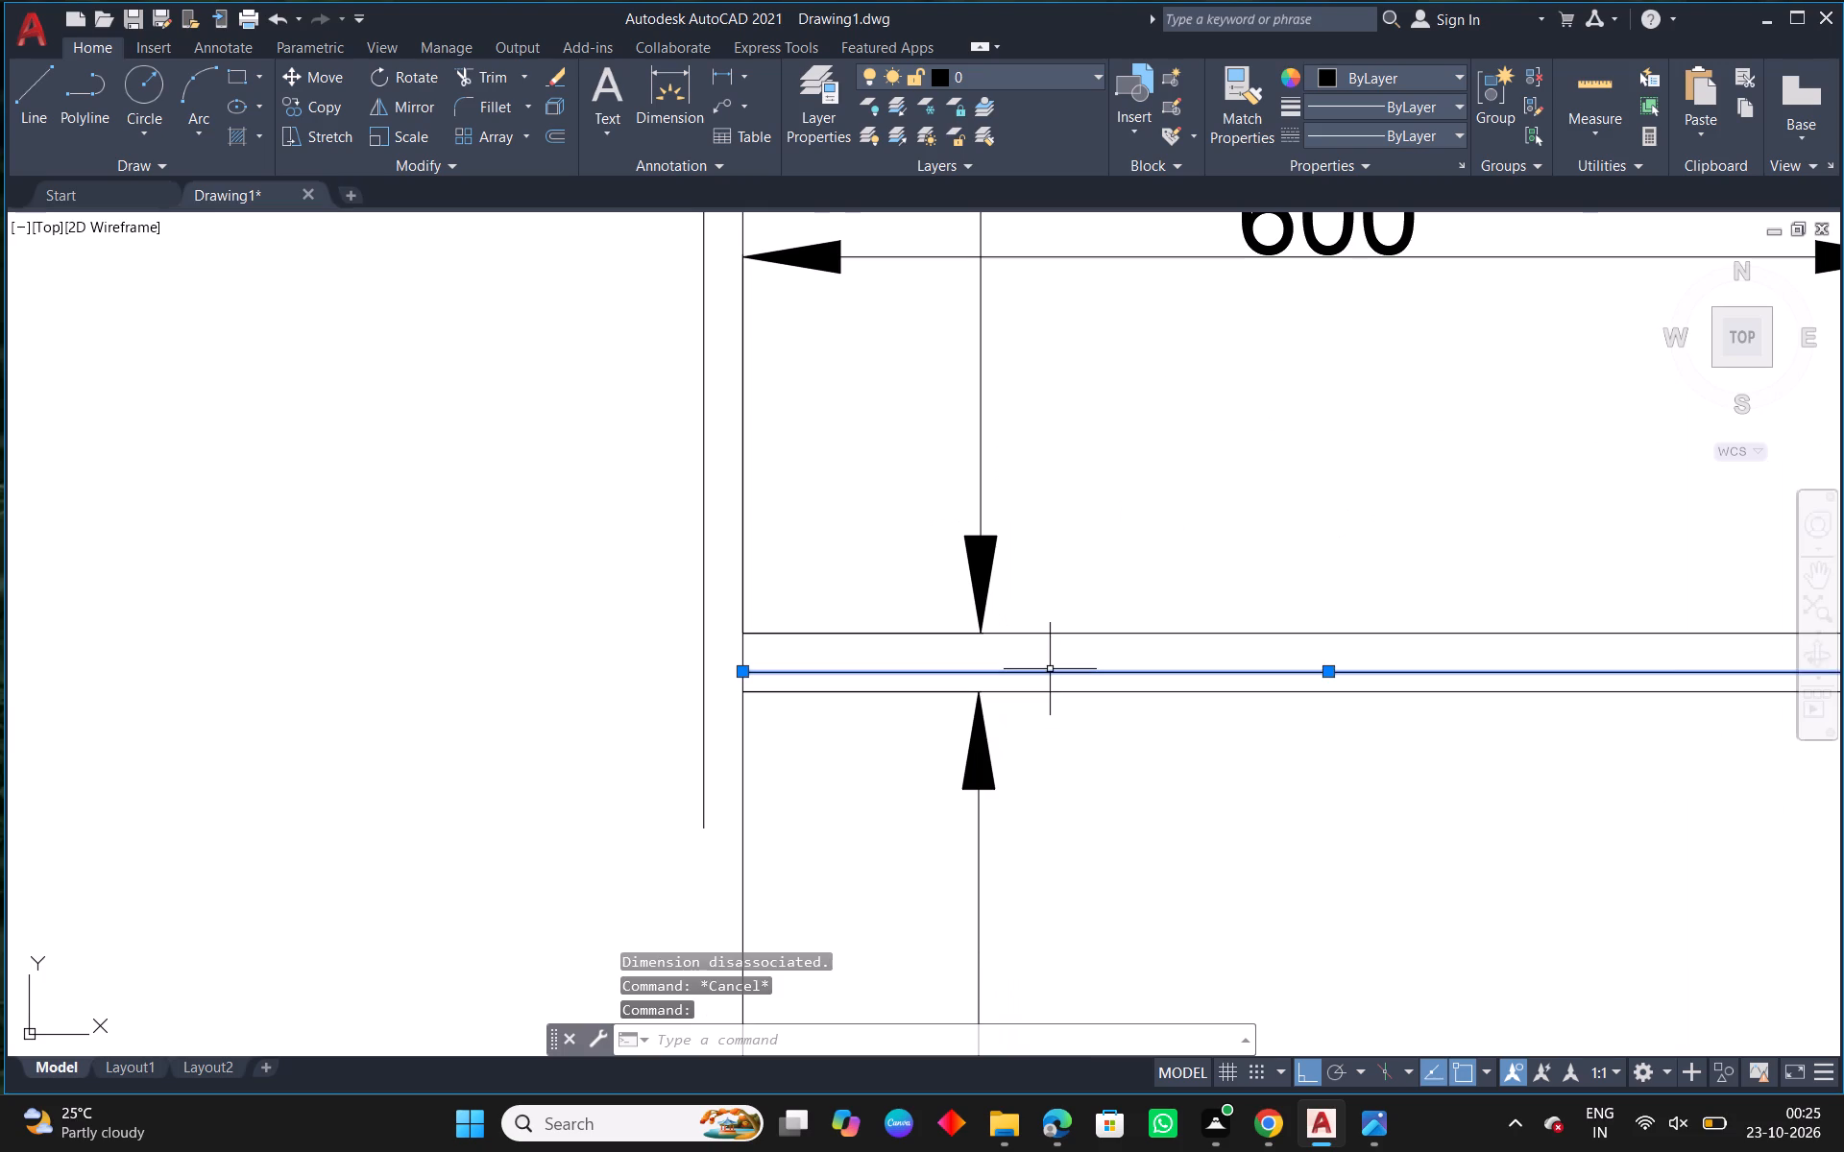
key(Delete)
key(Escape)
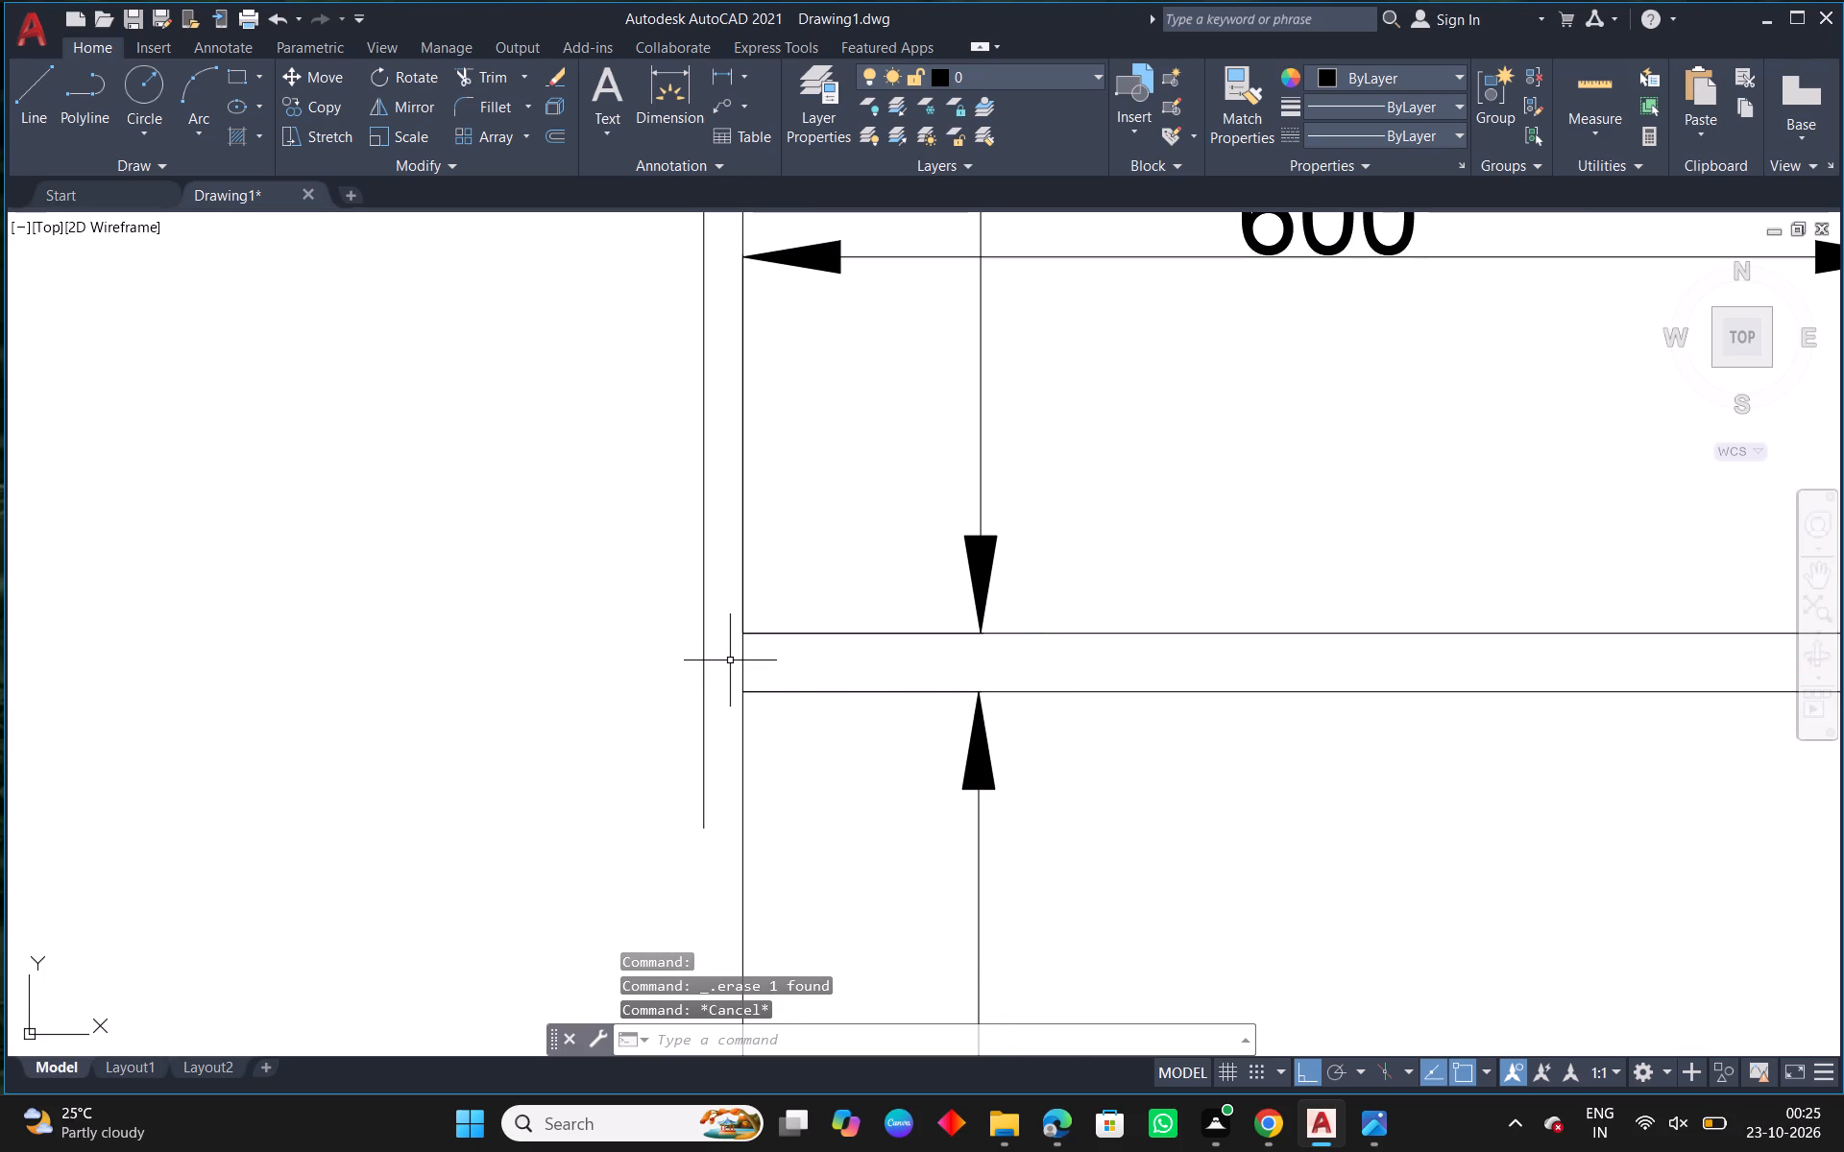
Trim both vertical side lines where they cross the upper shelf's thickness.
text(TR)
key(space)
key(space)
click(744, 659)
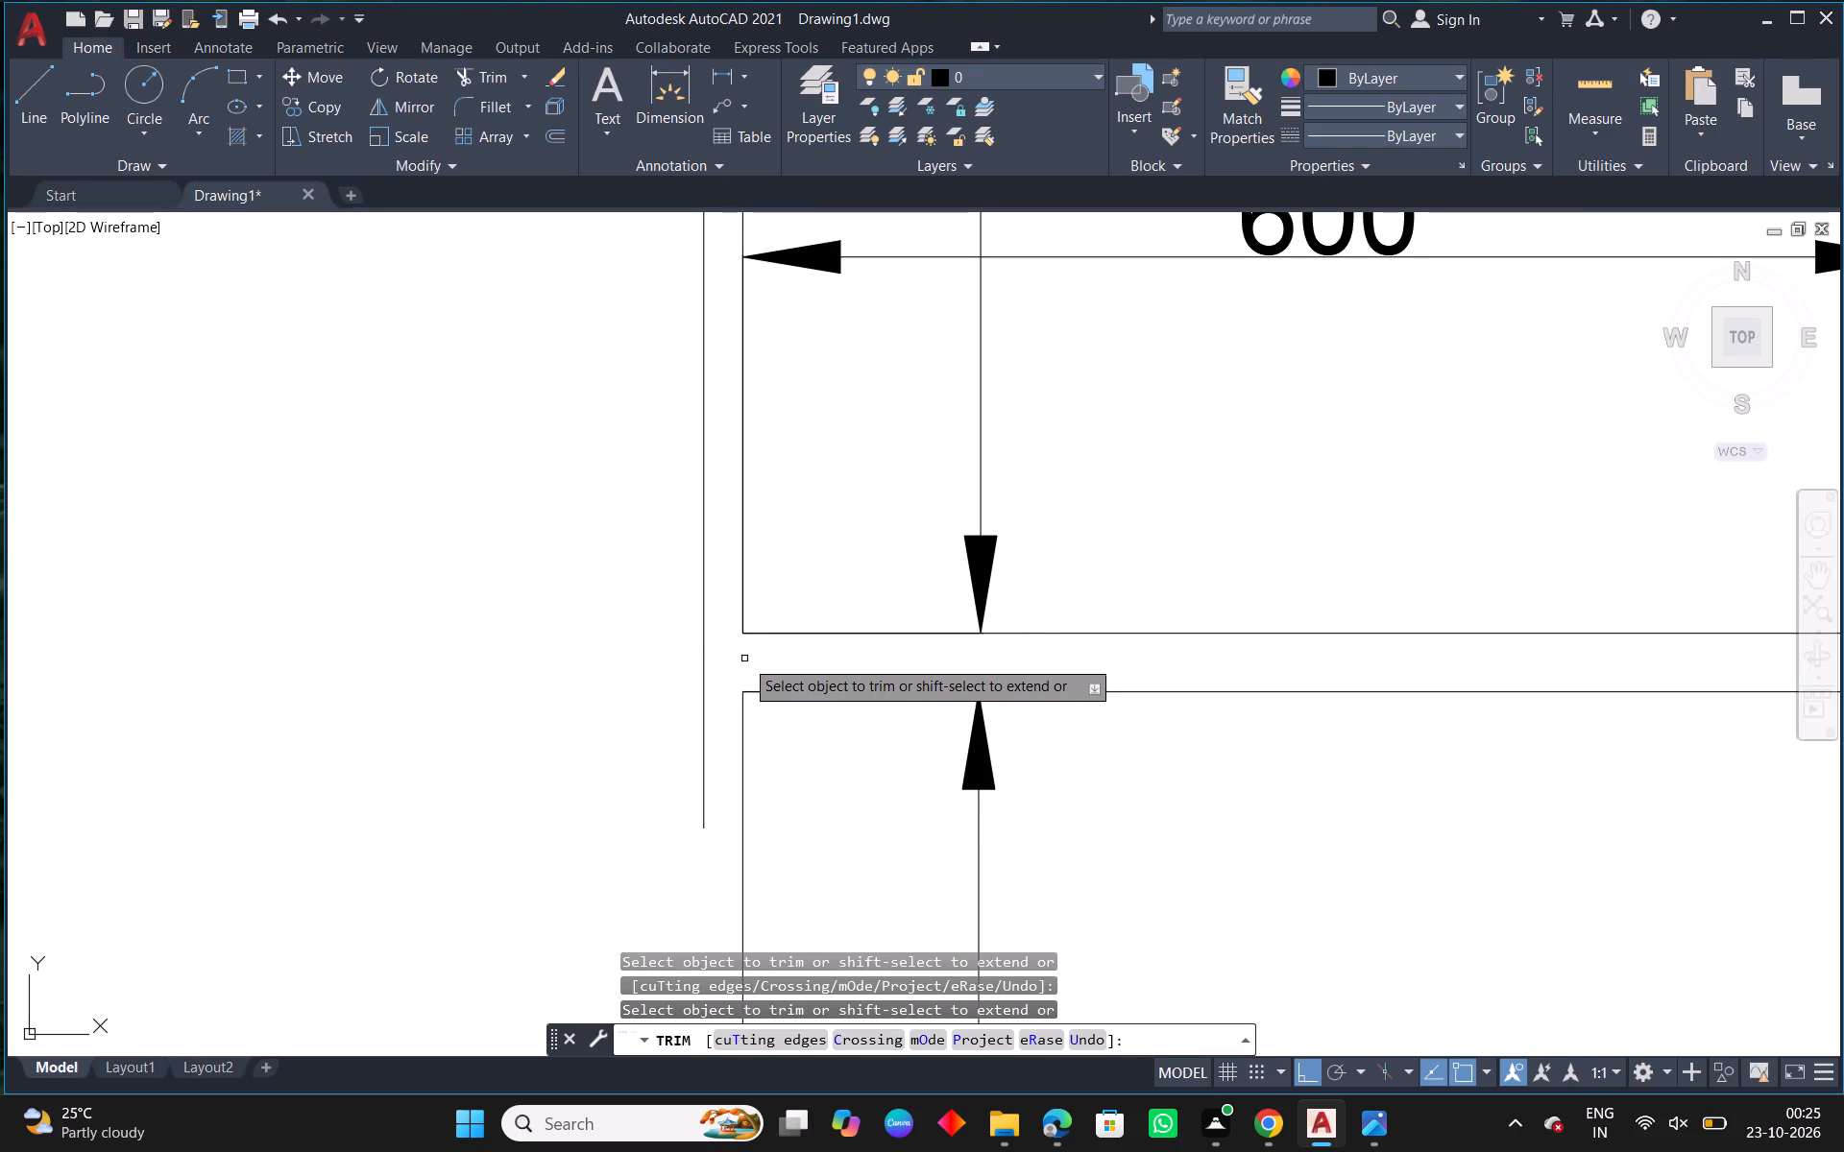
scroll(992, 724, down, 2)
middle_drag(1291, 791, 711, 748)
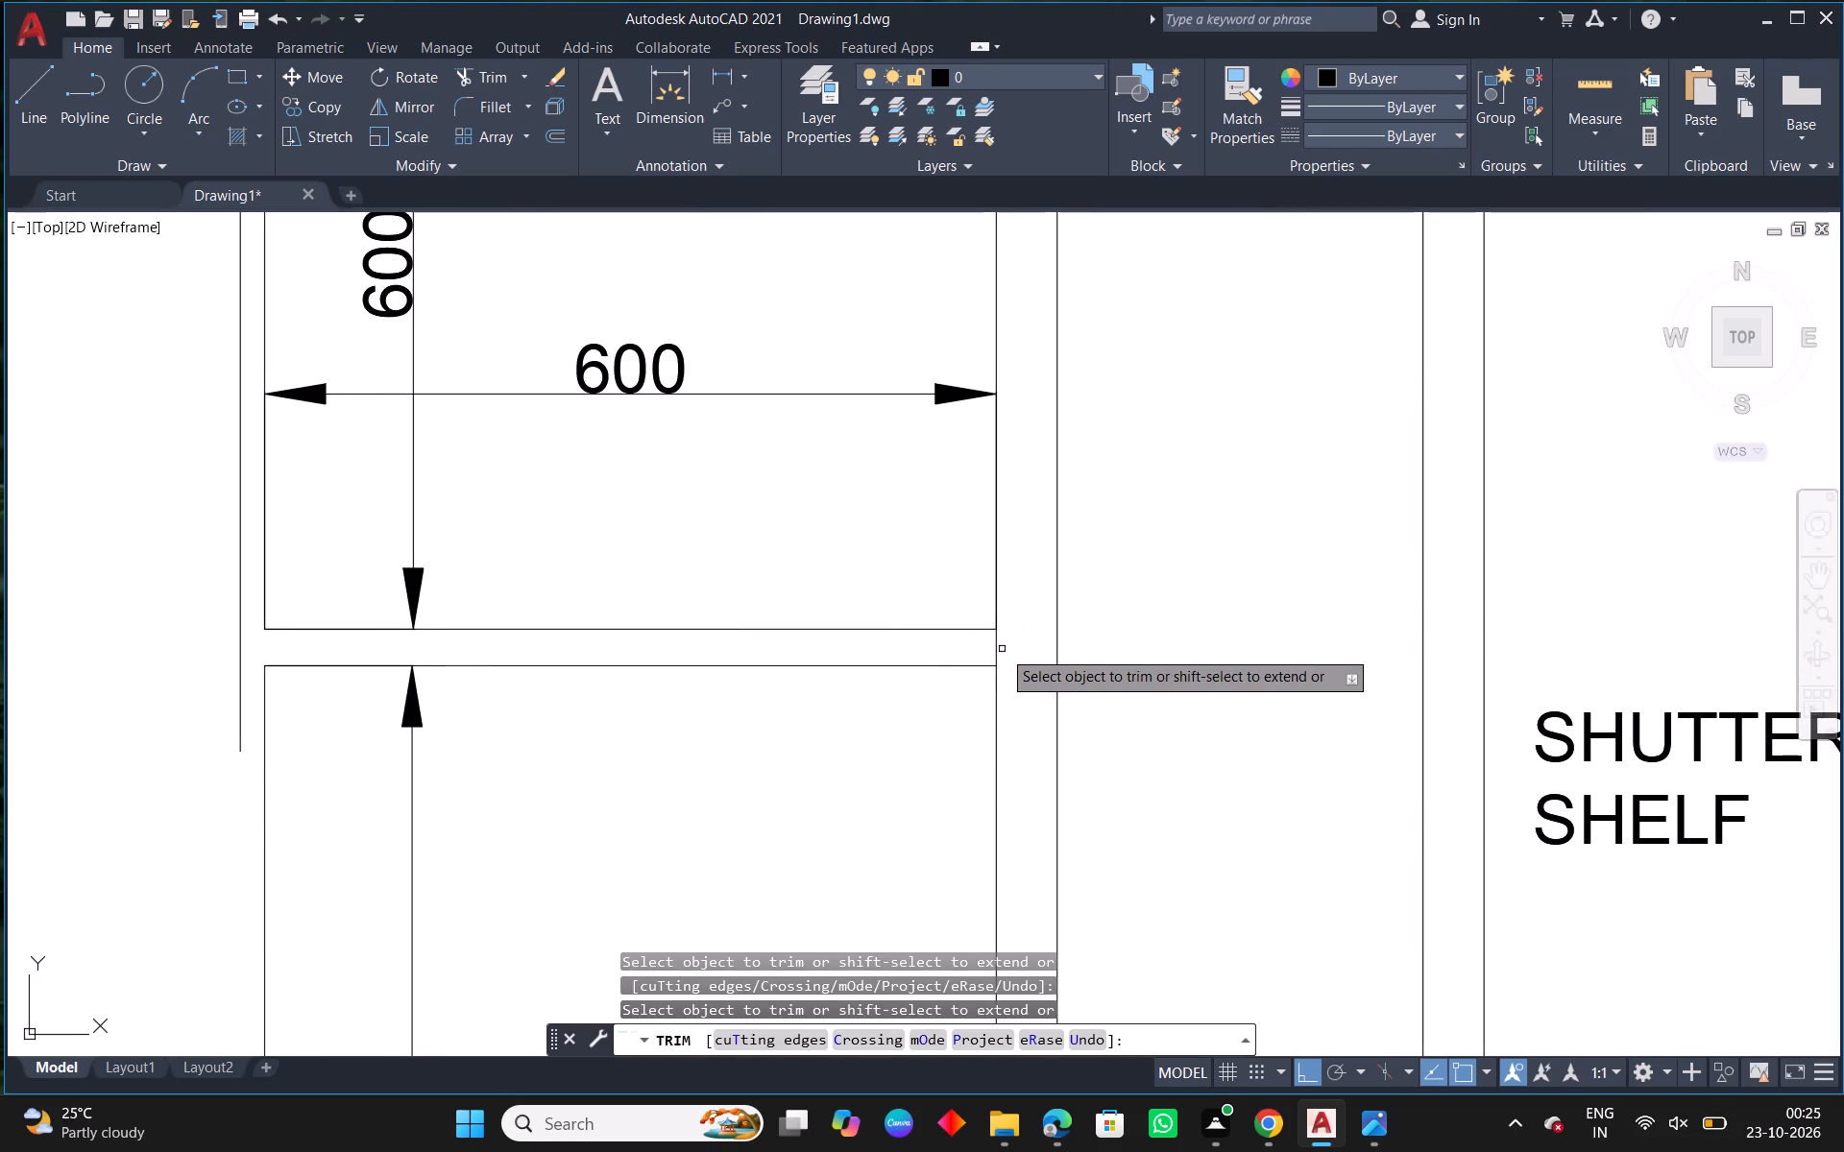
click(999, 649)
right_click(999, 649)
click(1057, 671)
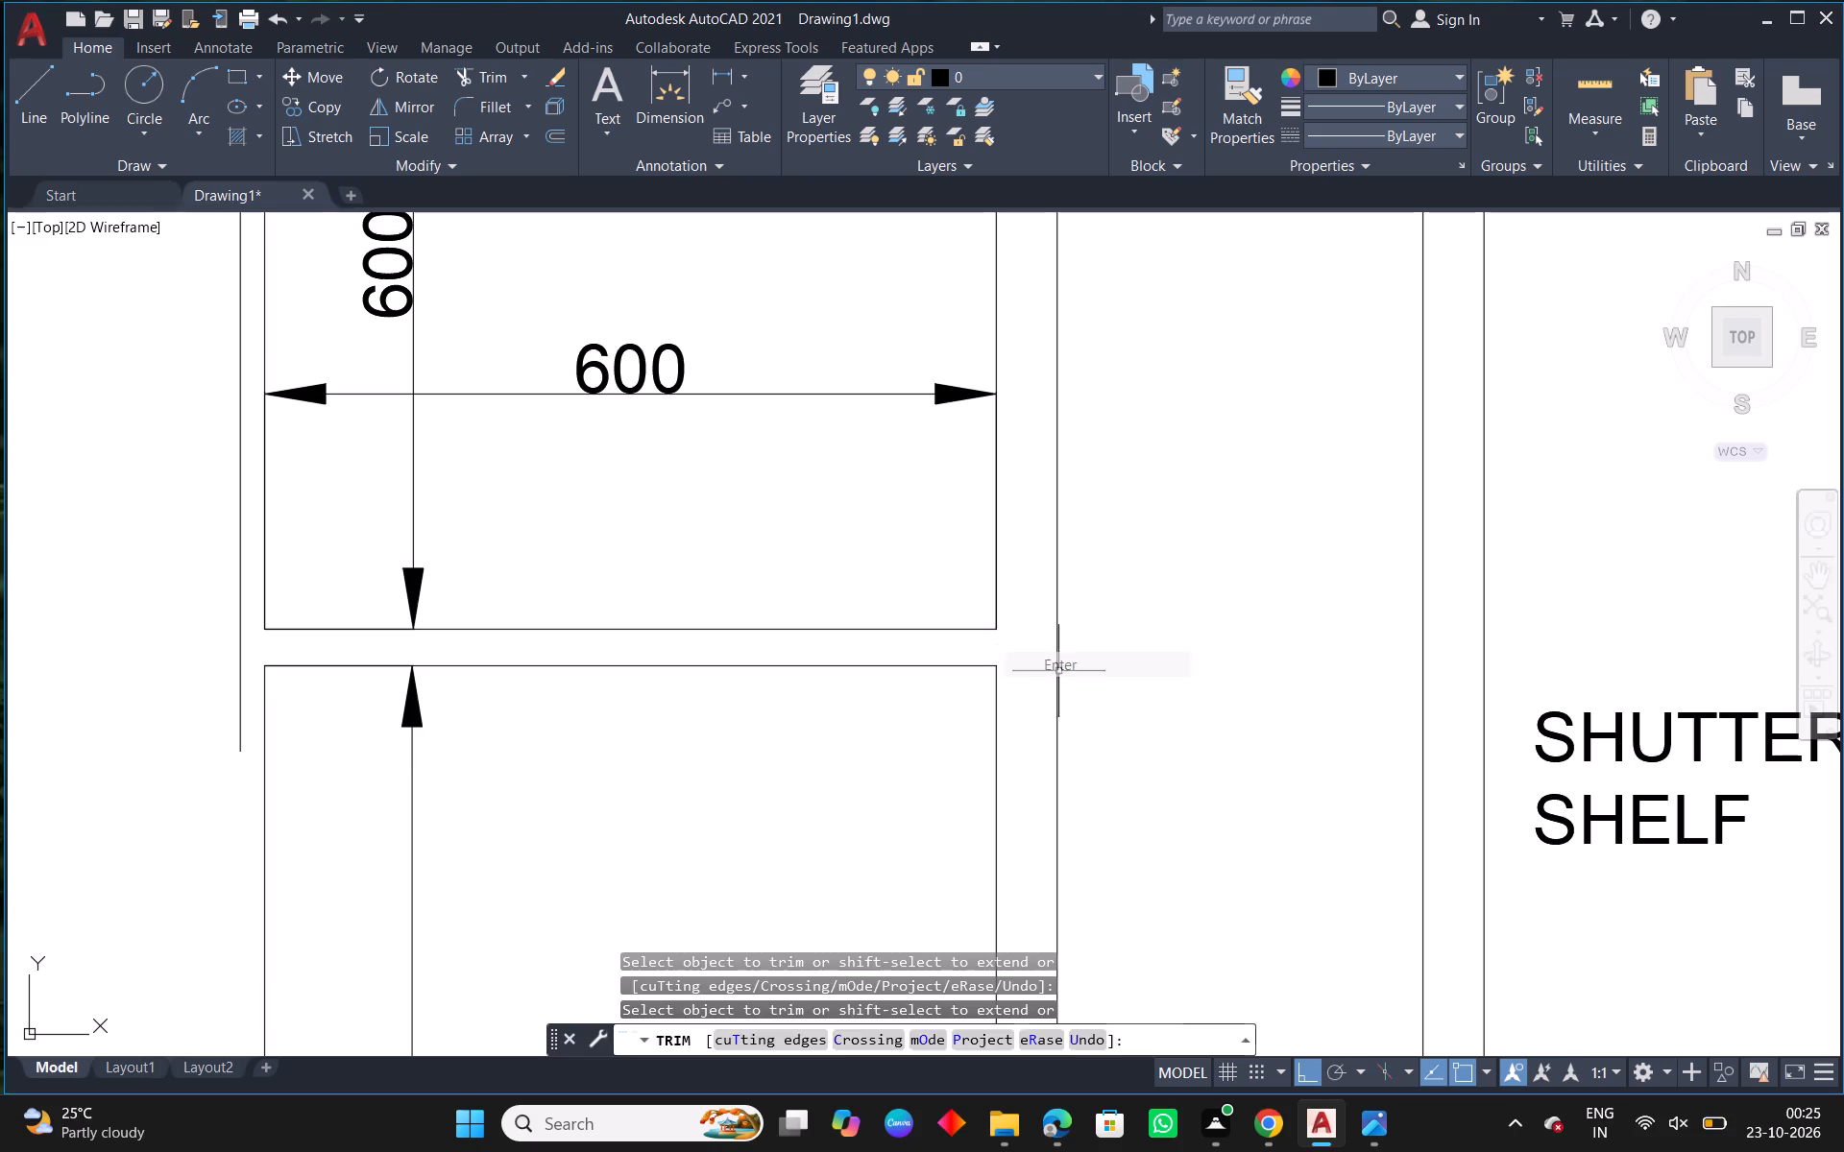
key(Escape)
Erase the short vertical line just outside the top opening's left side.
scroll(898, 738, down, 2)
middle_drag(829, 625, 870, 711)
scroll(870, 711, down, 1)
middle_drag(961, 790, 960, 612)
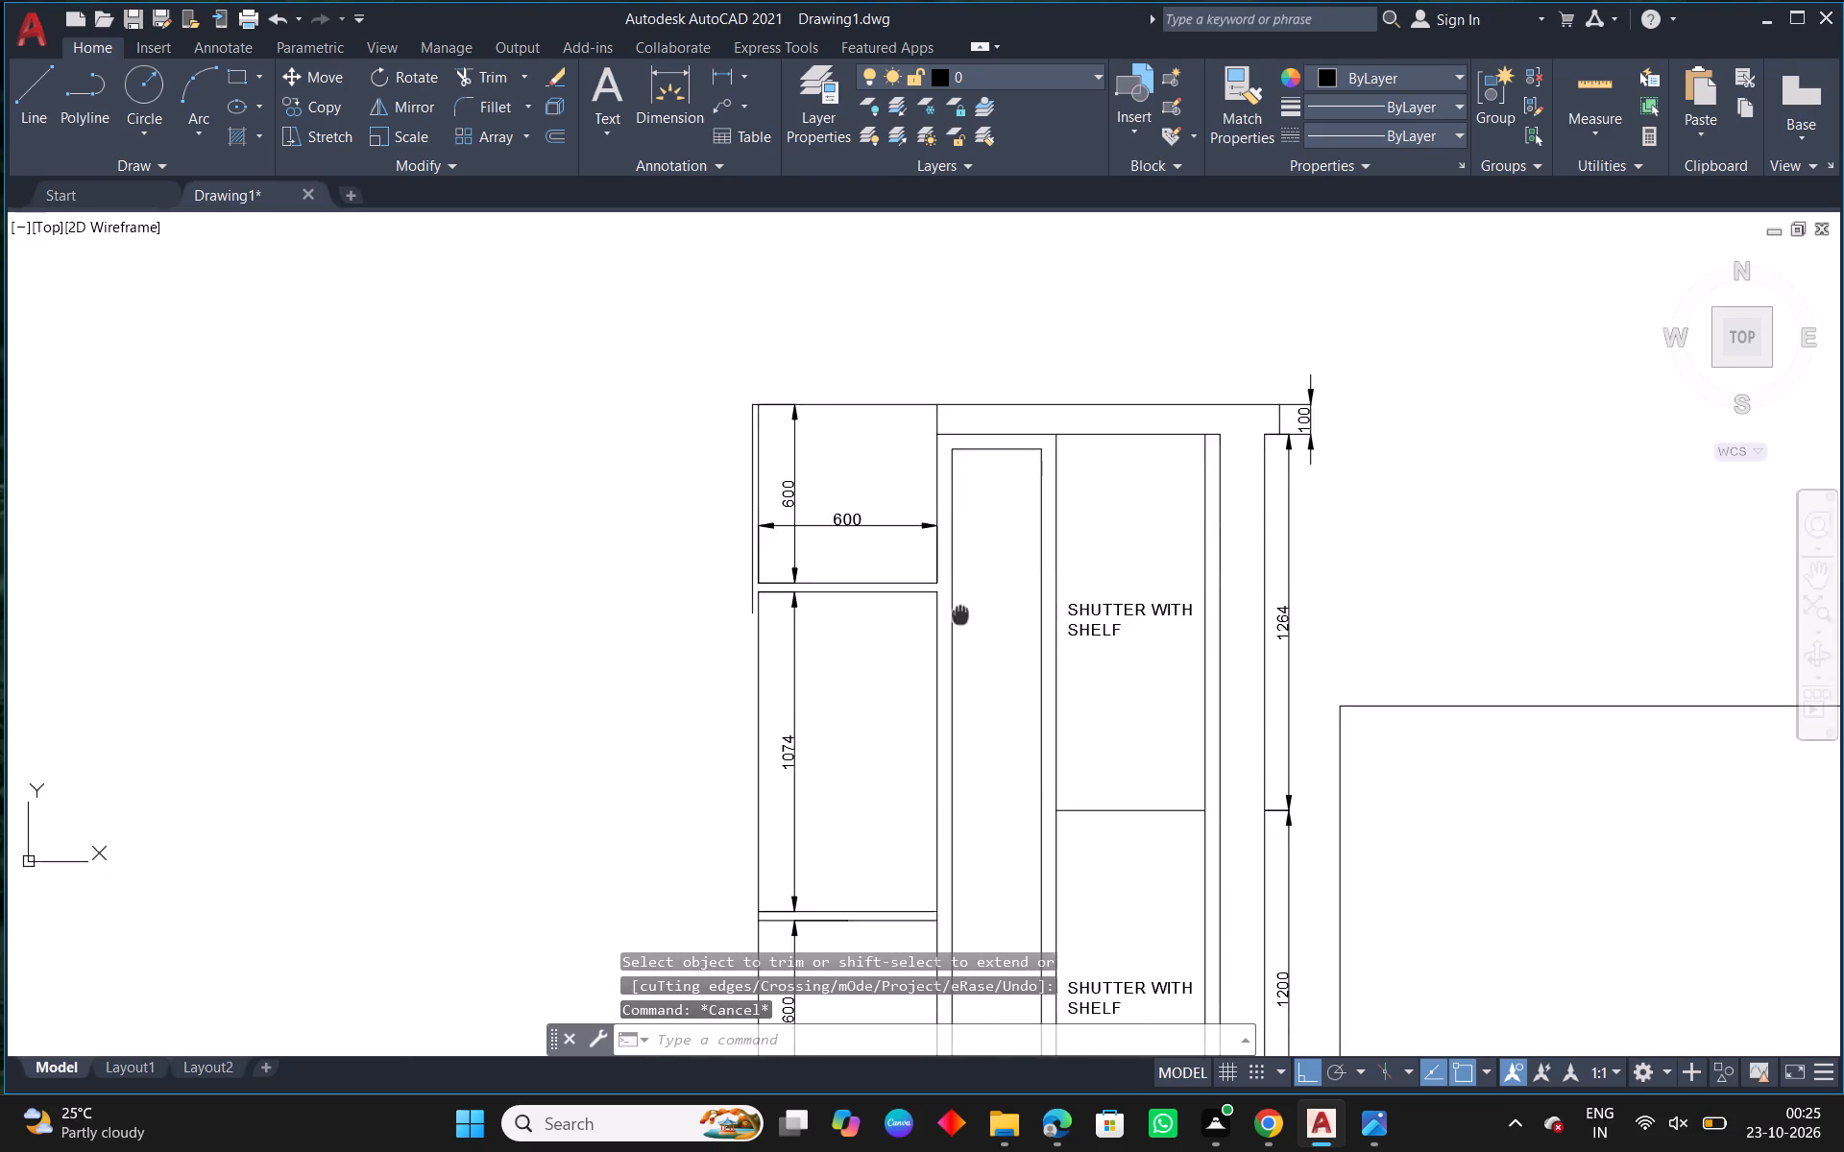
middle_drag(960, 612, 974, 507)
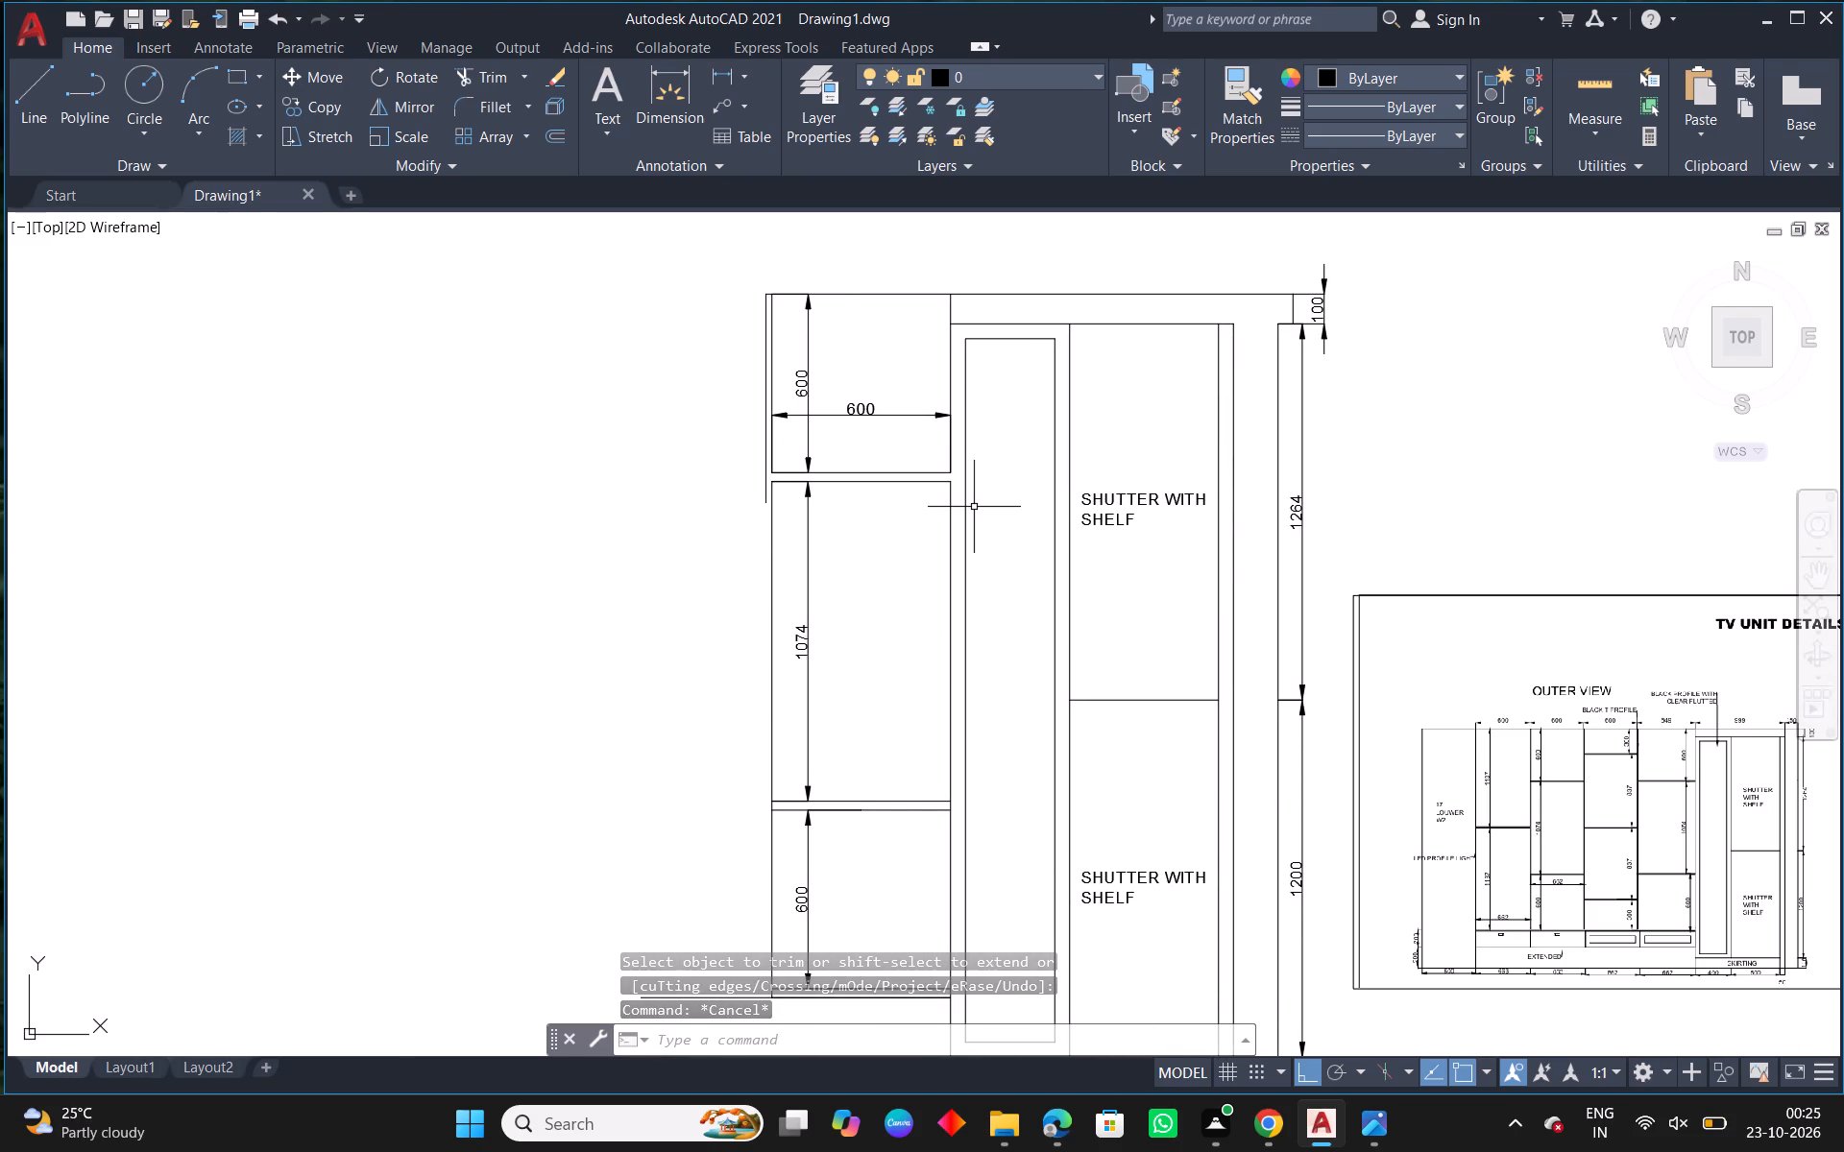
key(Escape)
middle_drag(776, 759, 780, 564)
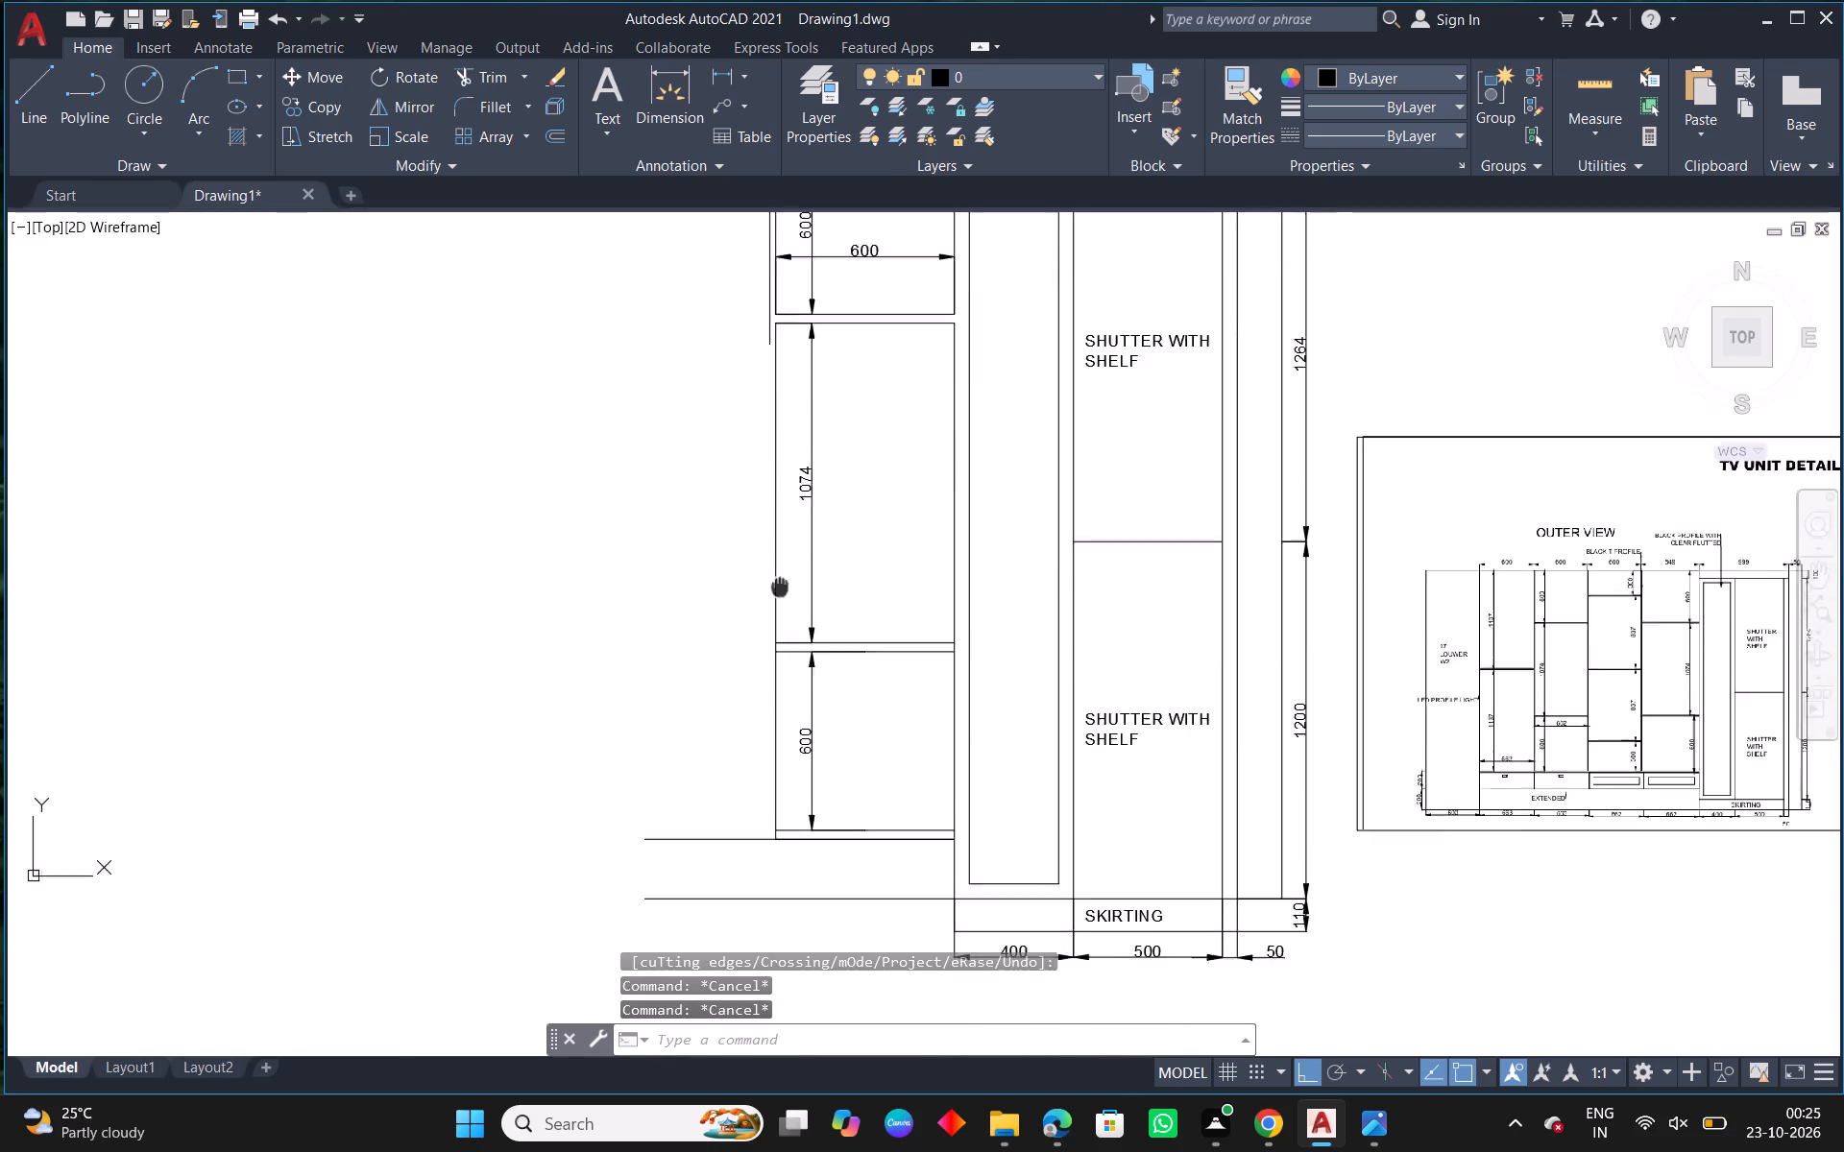
middle_drag(780, 564, 780, 540)
middle_drag(796, 571, 806, 780)
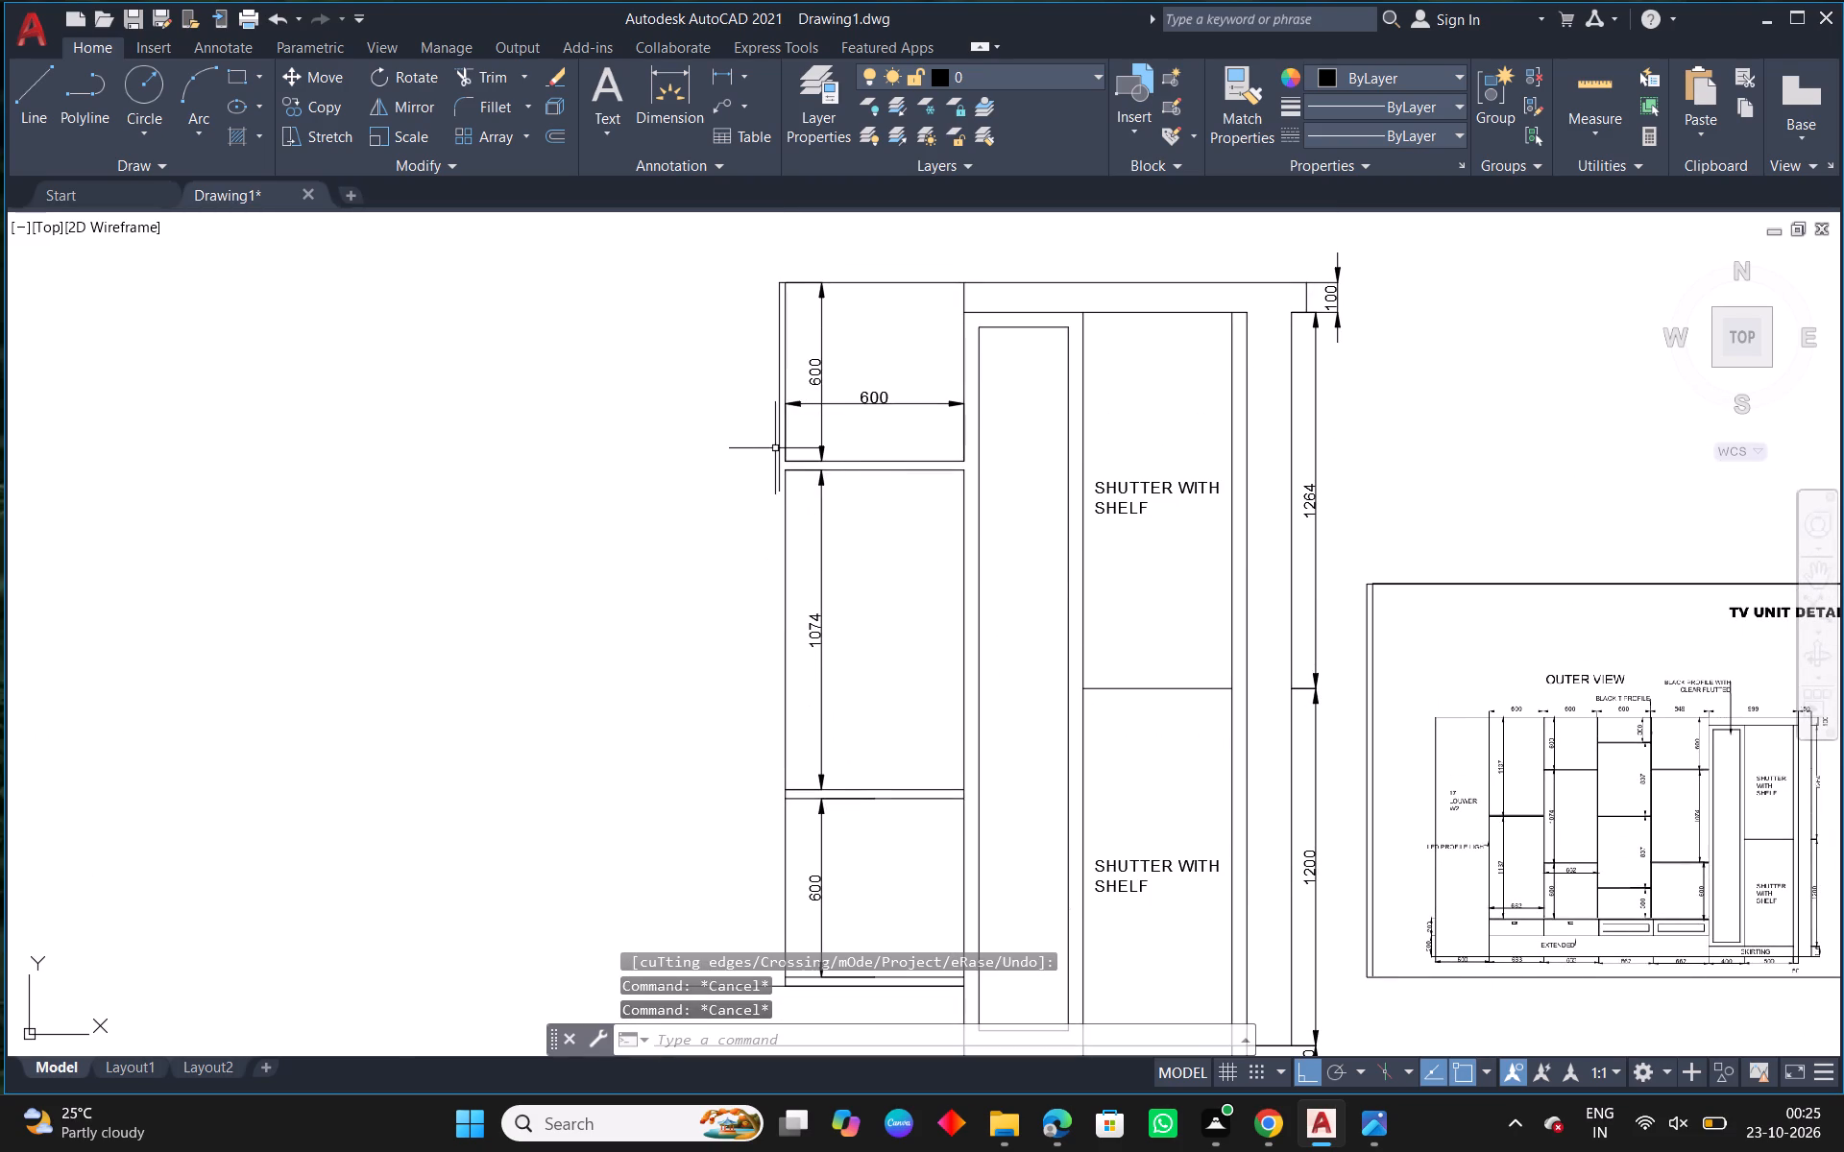
click(780, 445)
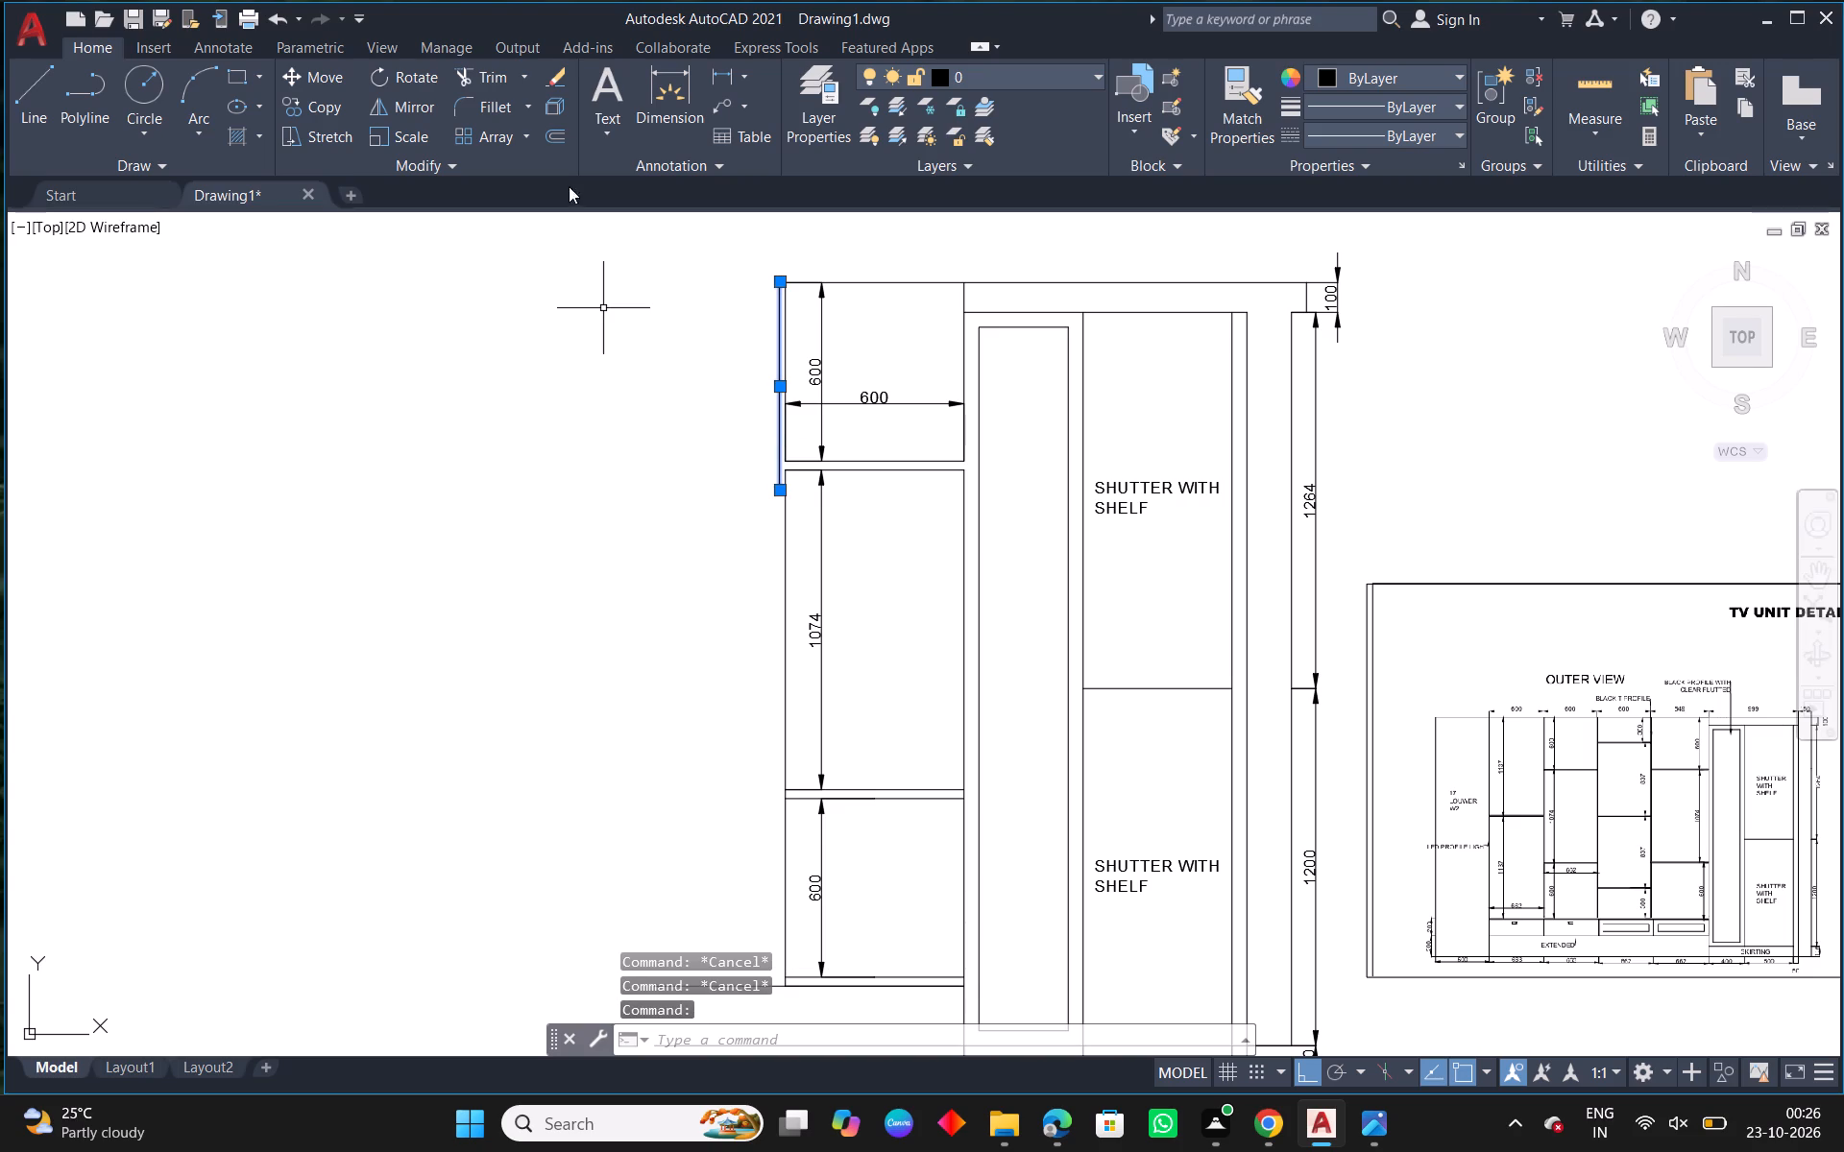
click(553, 81)
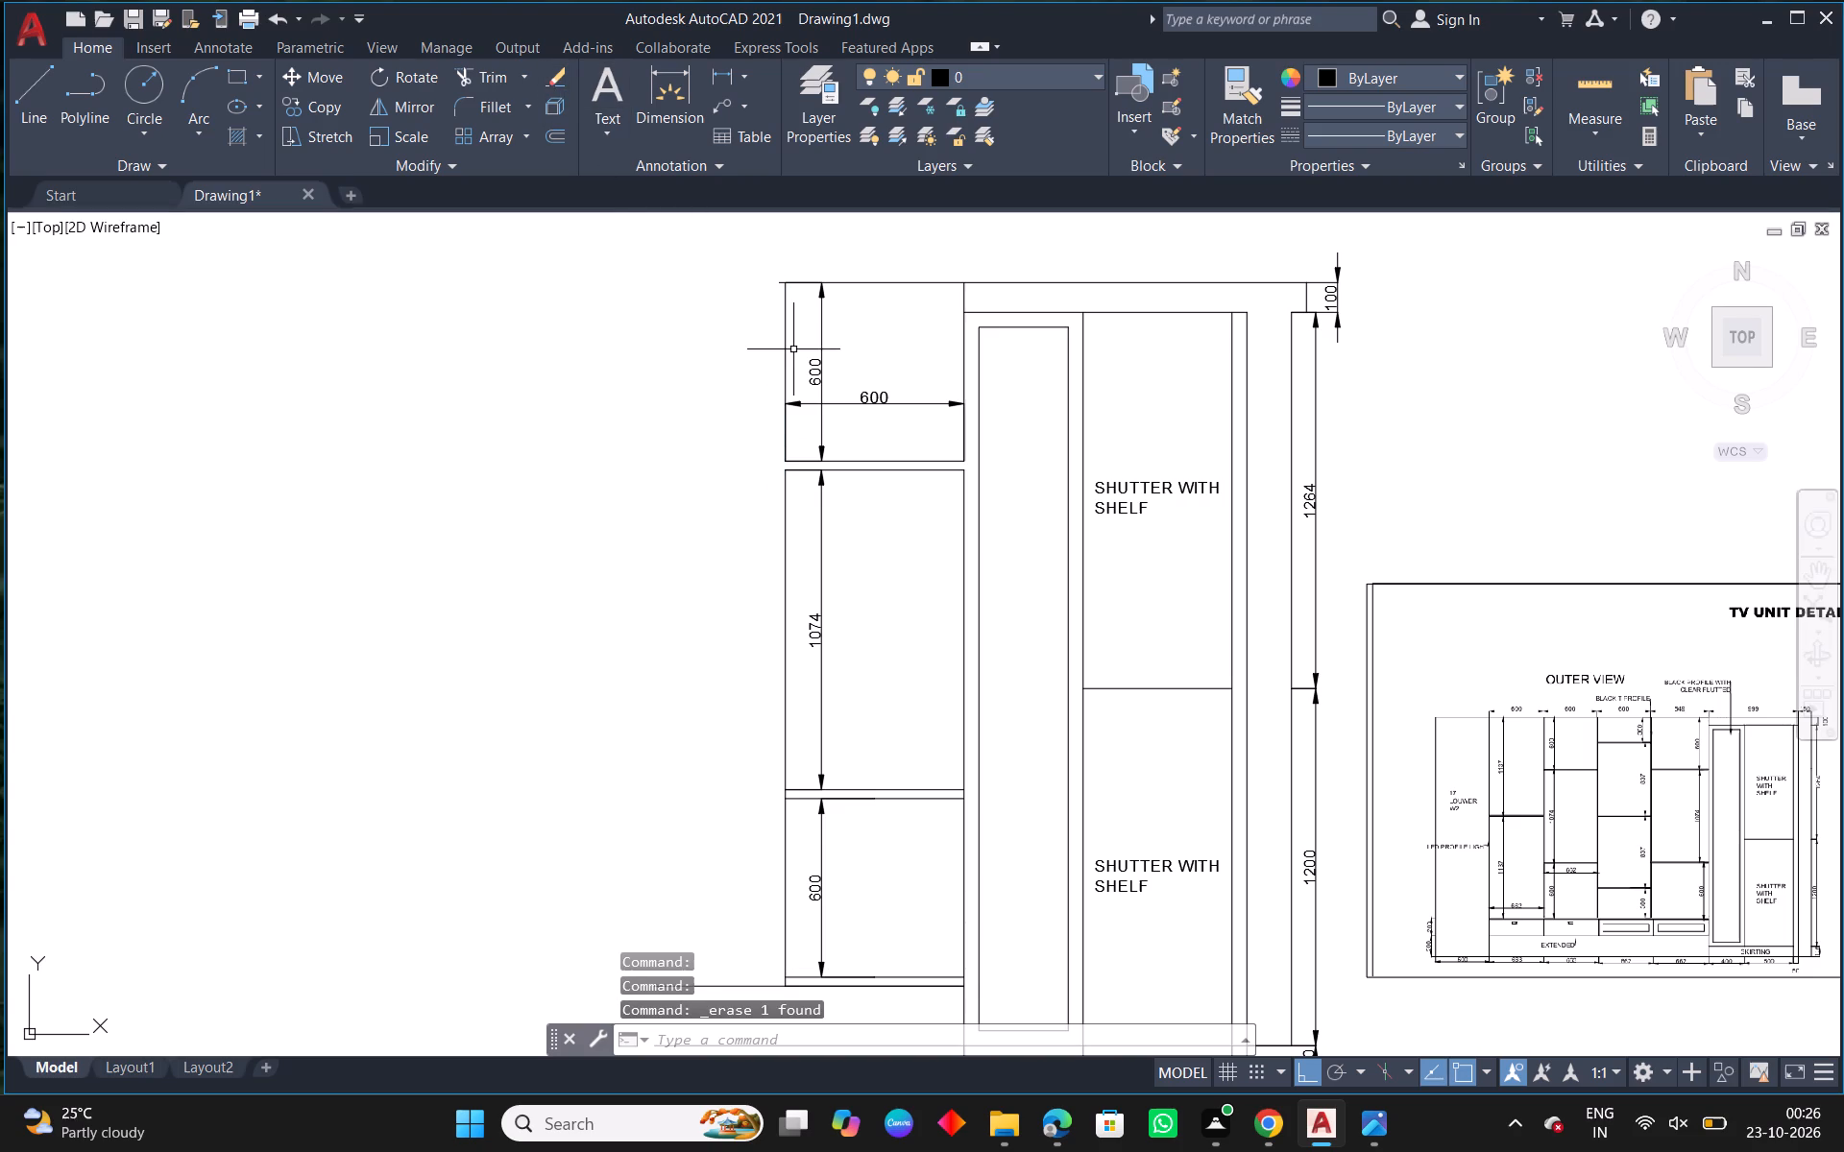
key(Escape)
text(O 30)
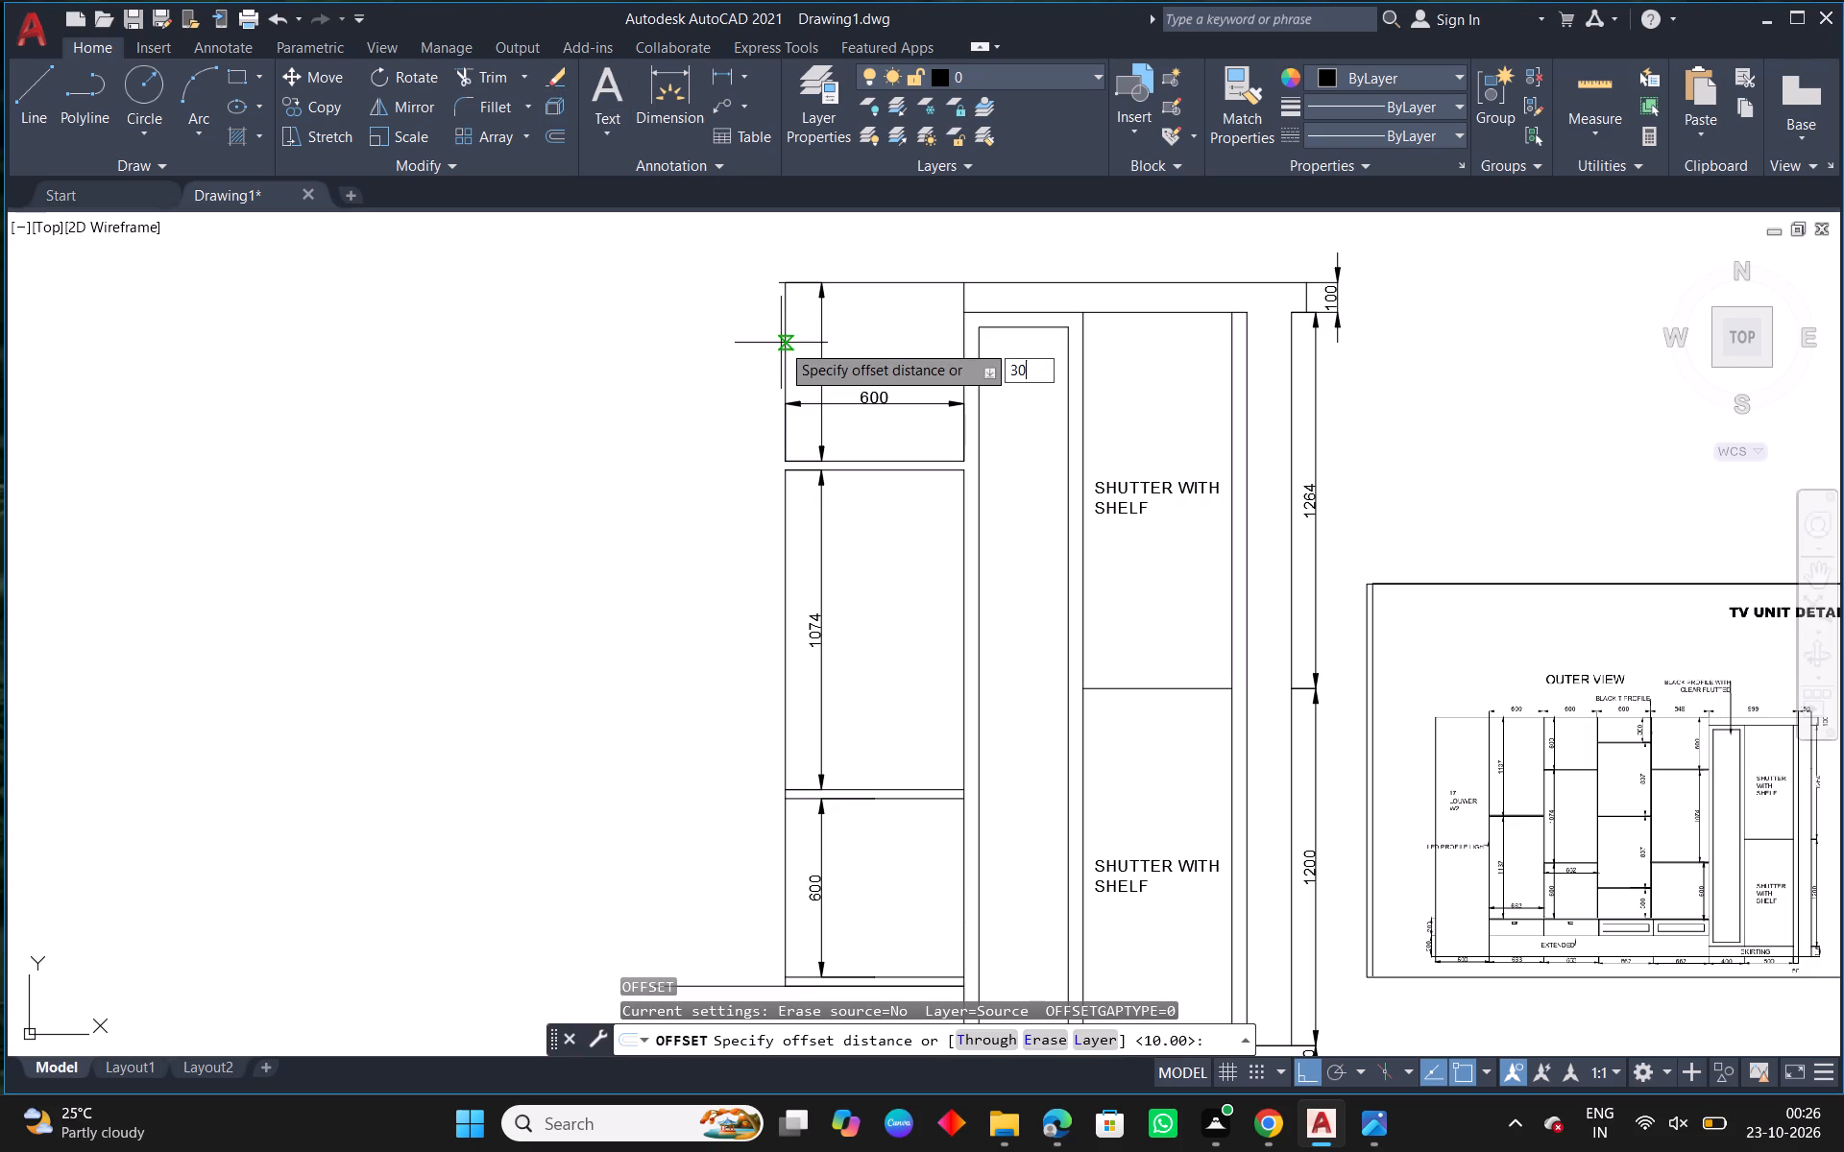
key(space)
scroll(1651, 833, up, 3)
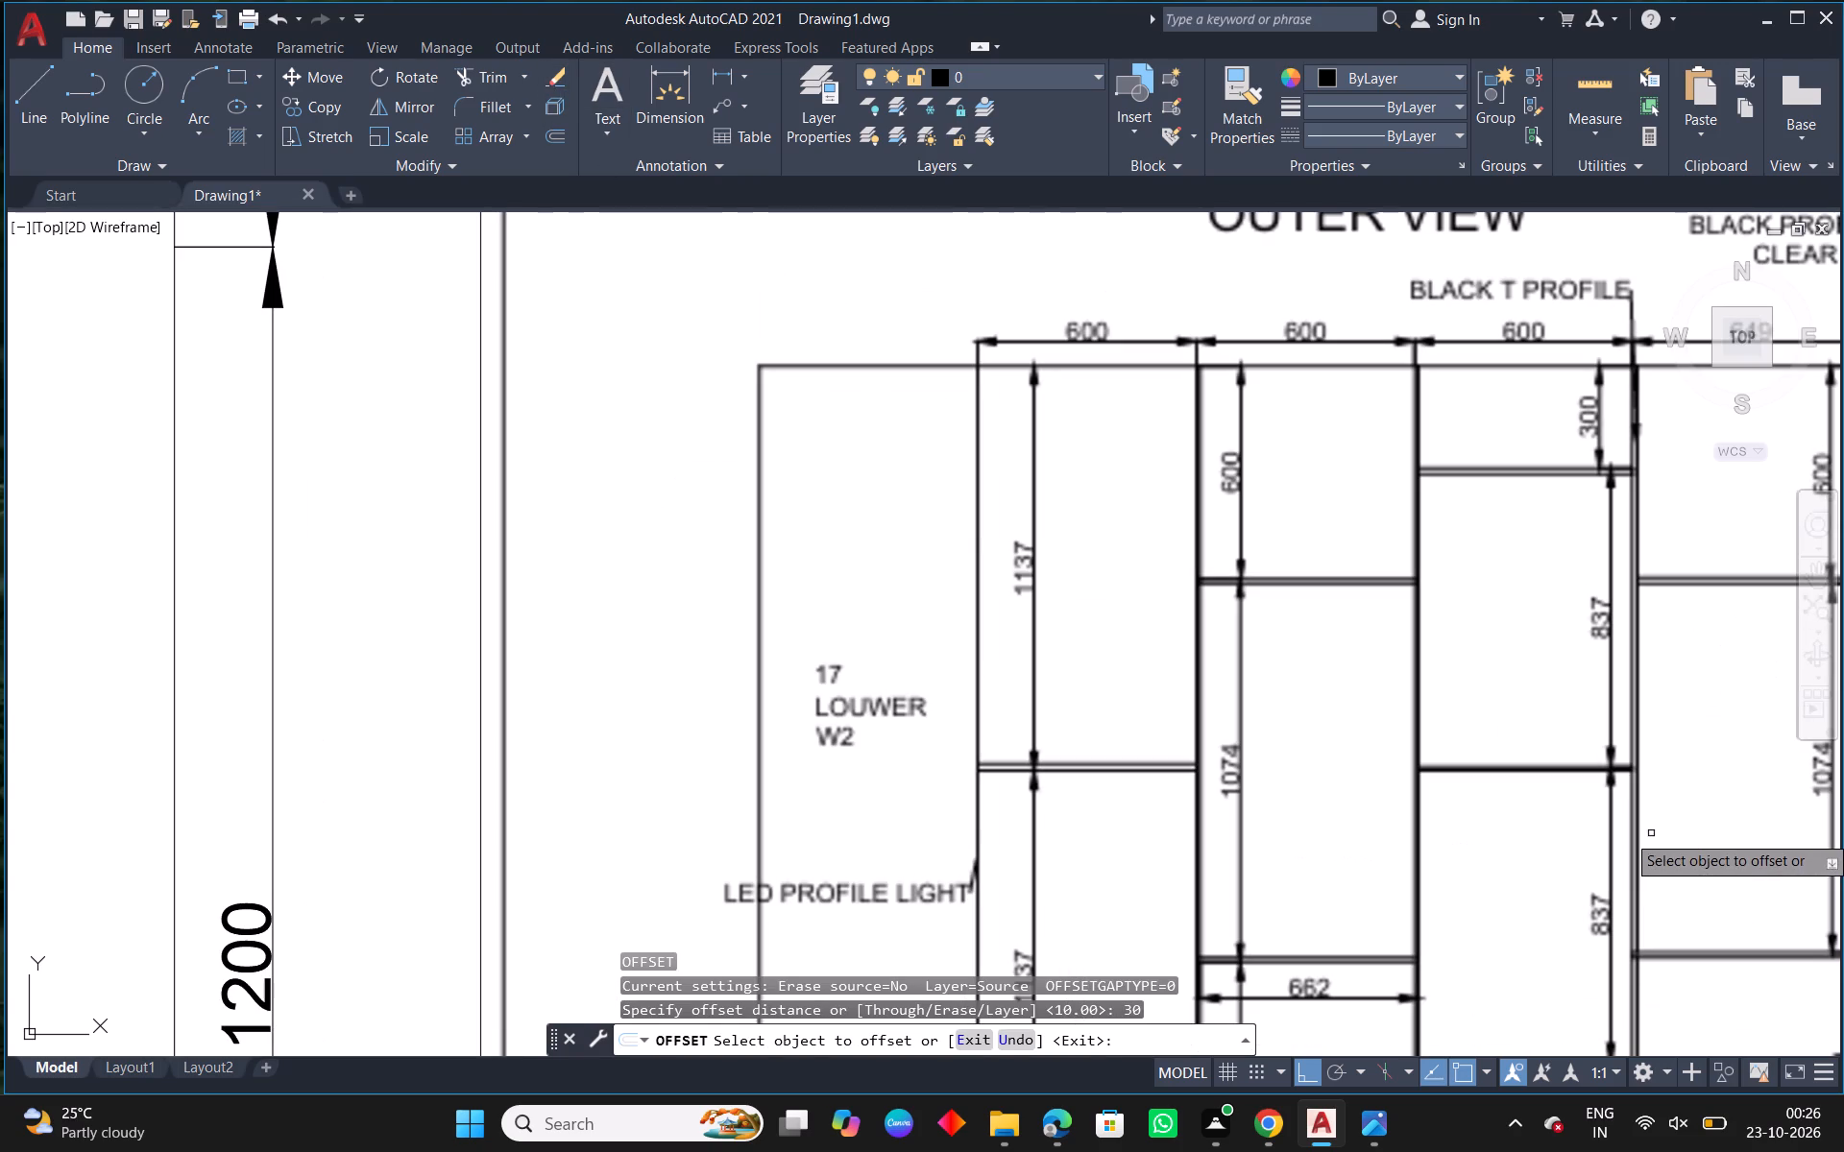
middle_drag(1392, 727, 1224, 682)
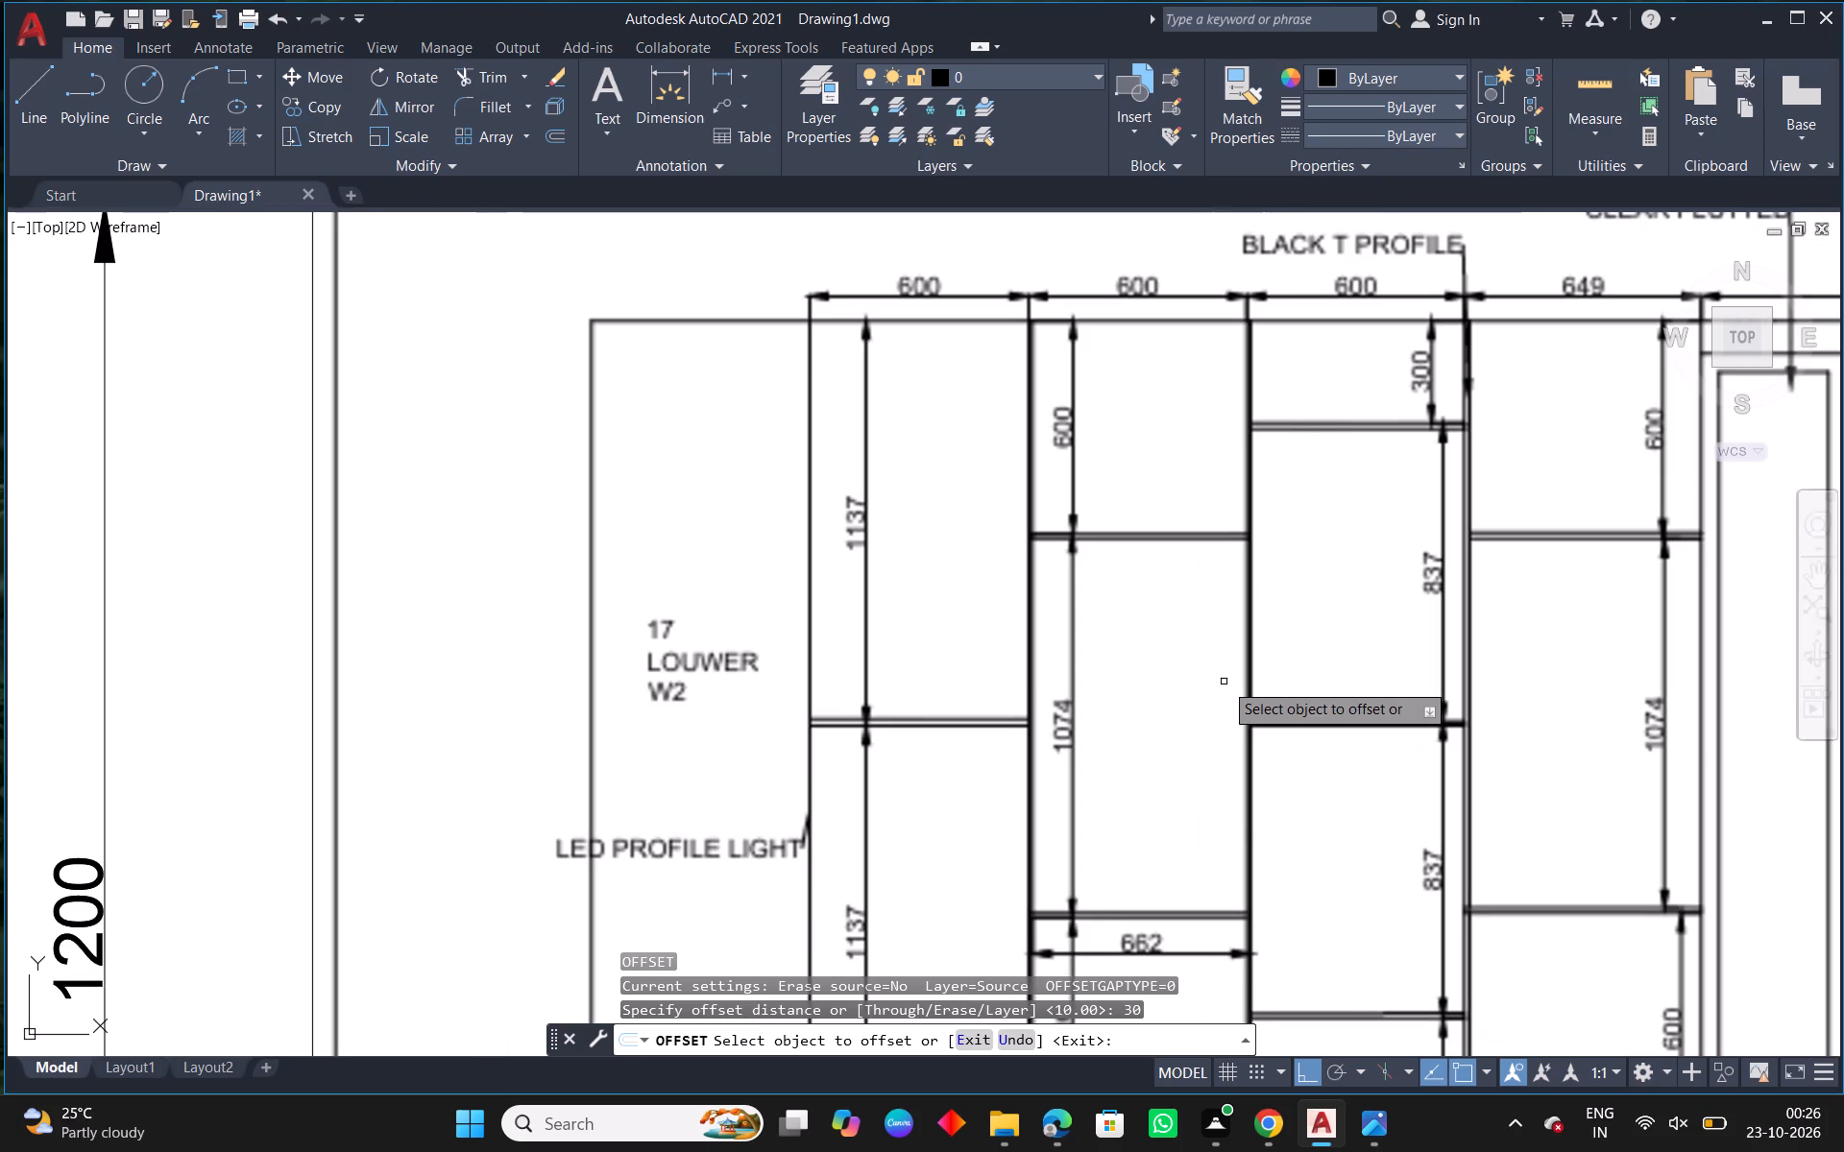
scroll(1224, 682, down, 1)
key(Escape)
Offset the left side lines of the top opening and the openings below it 20 outward for the side panel.
scroll(1224, 682, down, 2)
middle_drag(715, 636, 1092, 767)
key(Escape)
text(O 20)
key(Return)
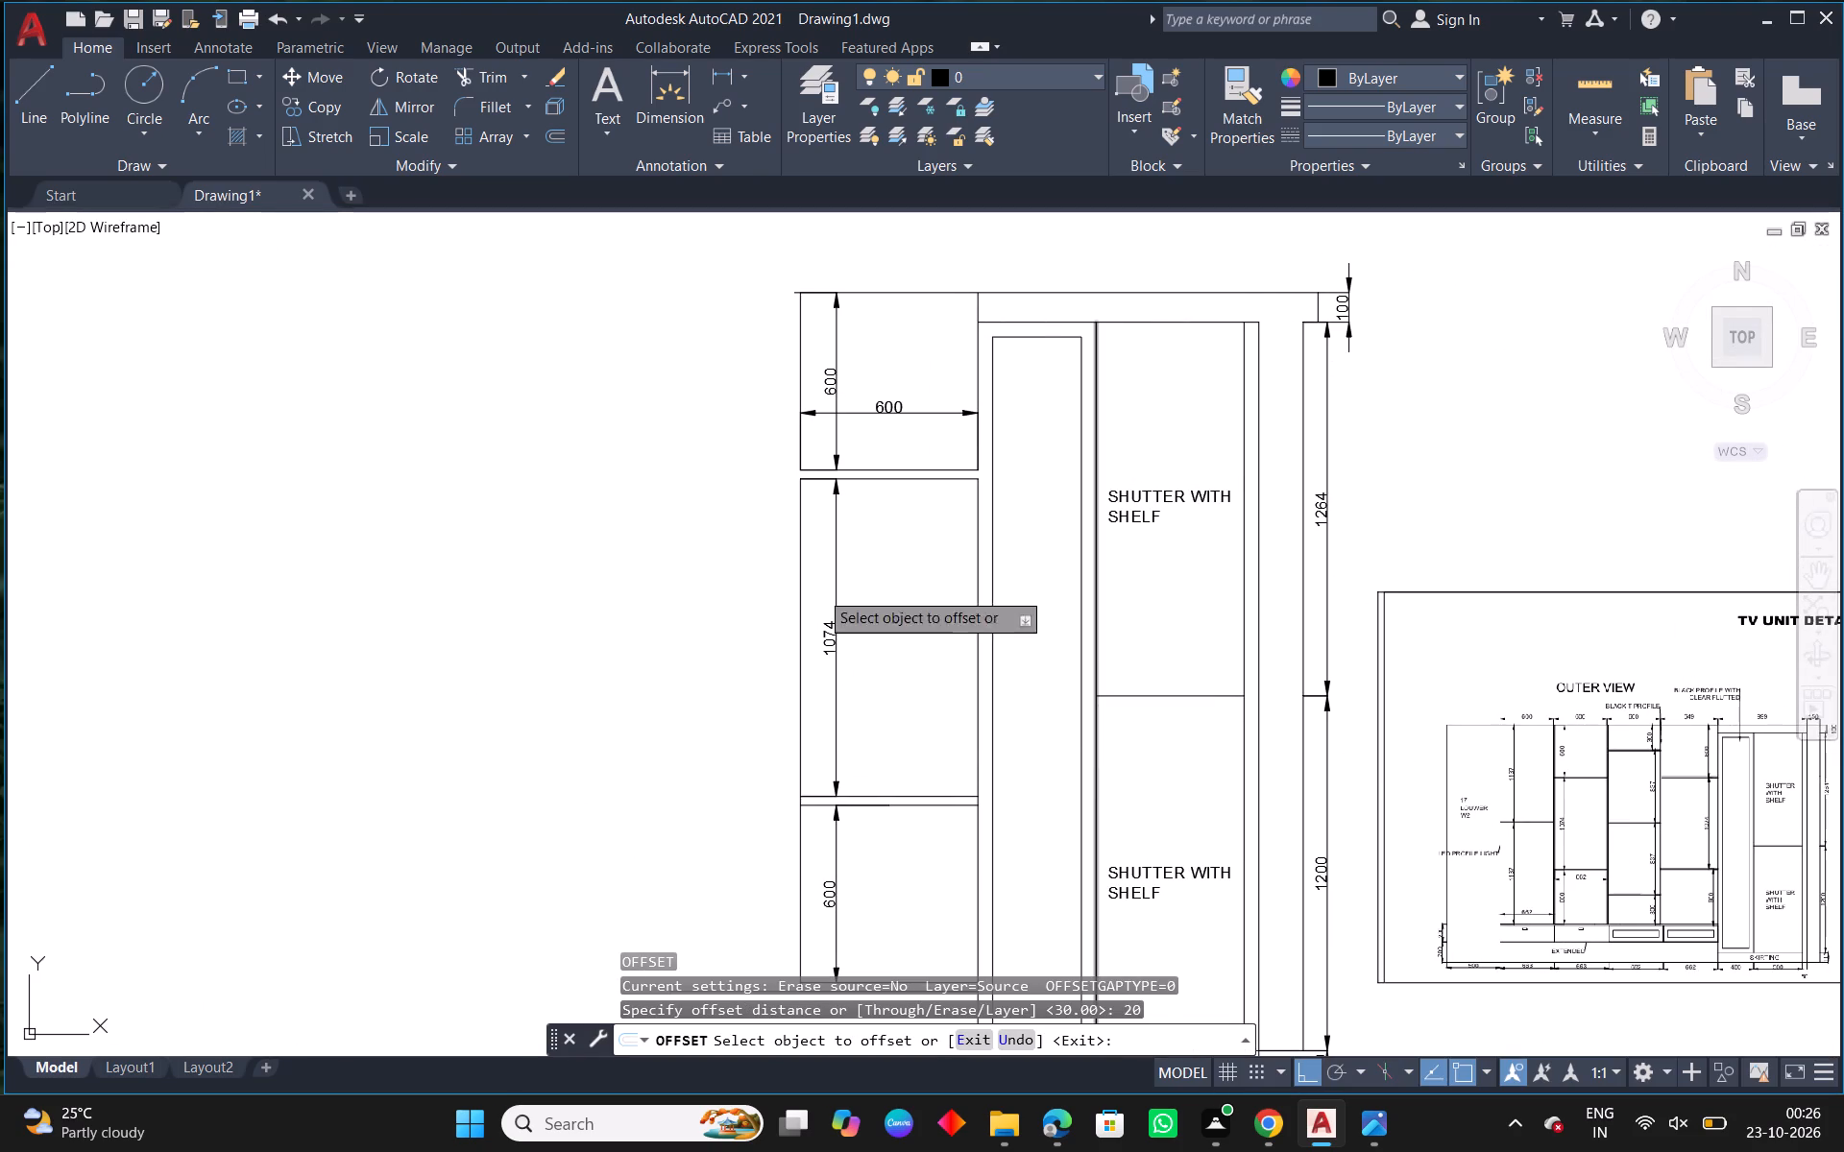
click(800, 683)
click(693, 730)
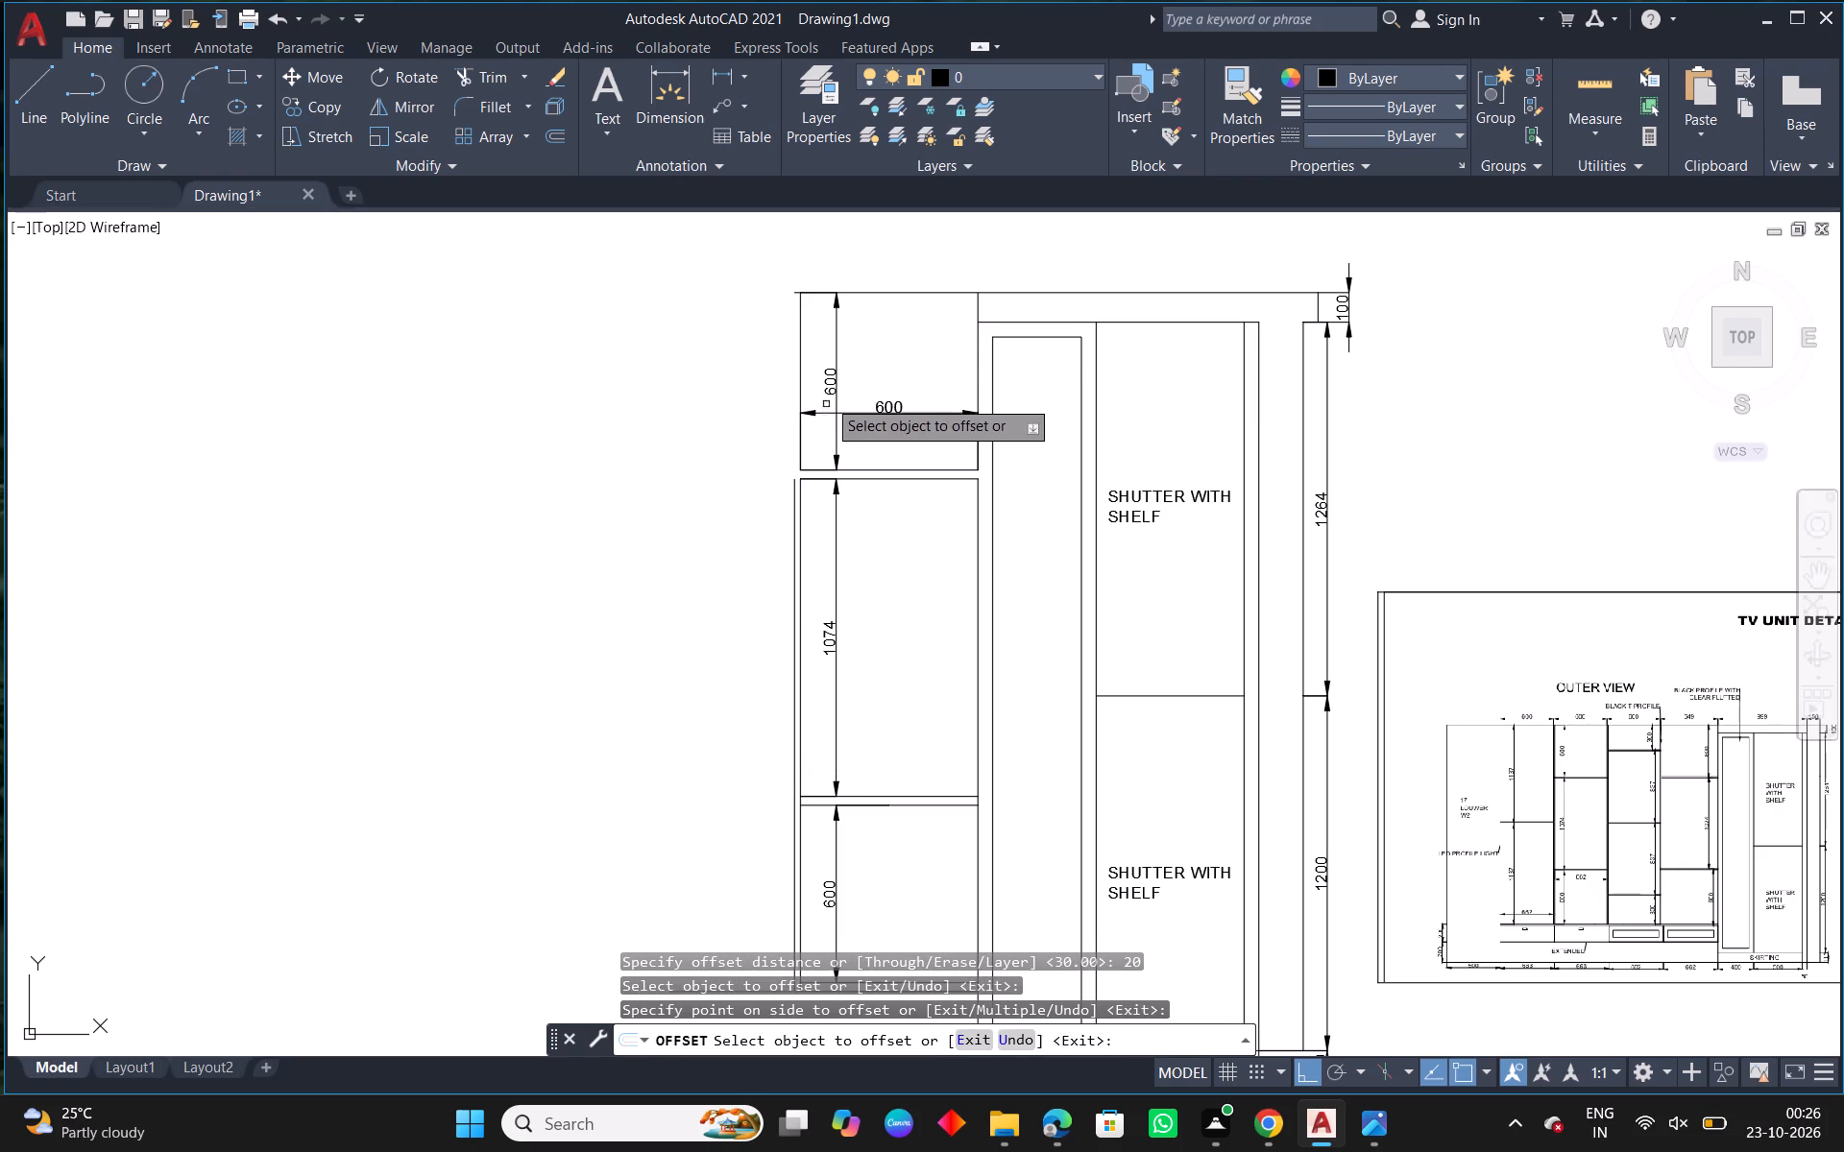
click(801, 368)
click(673, 393)
middle_drag(865, 561, 866, 280)
key(Escape)
Trim the inner left side line where it crosses the base thickness below the bottom opening.
middle_drag(846, 372, 874, 460)
scroll(839, 817, up, 2)
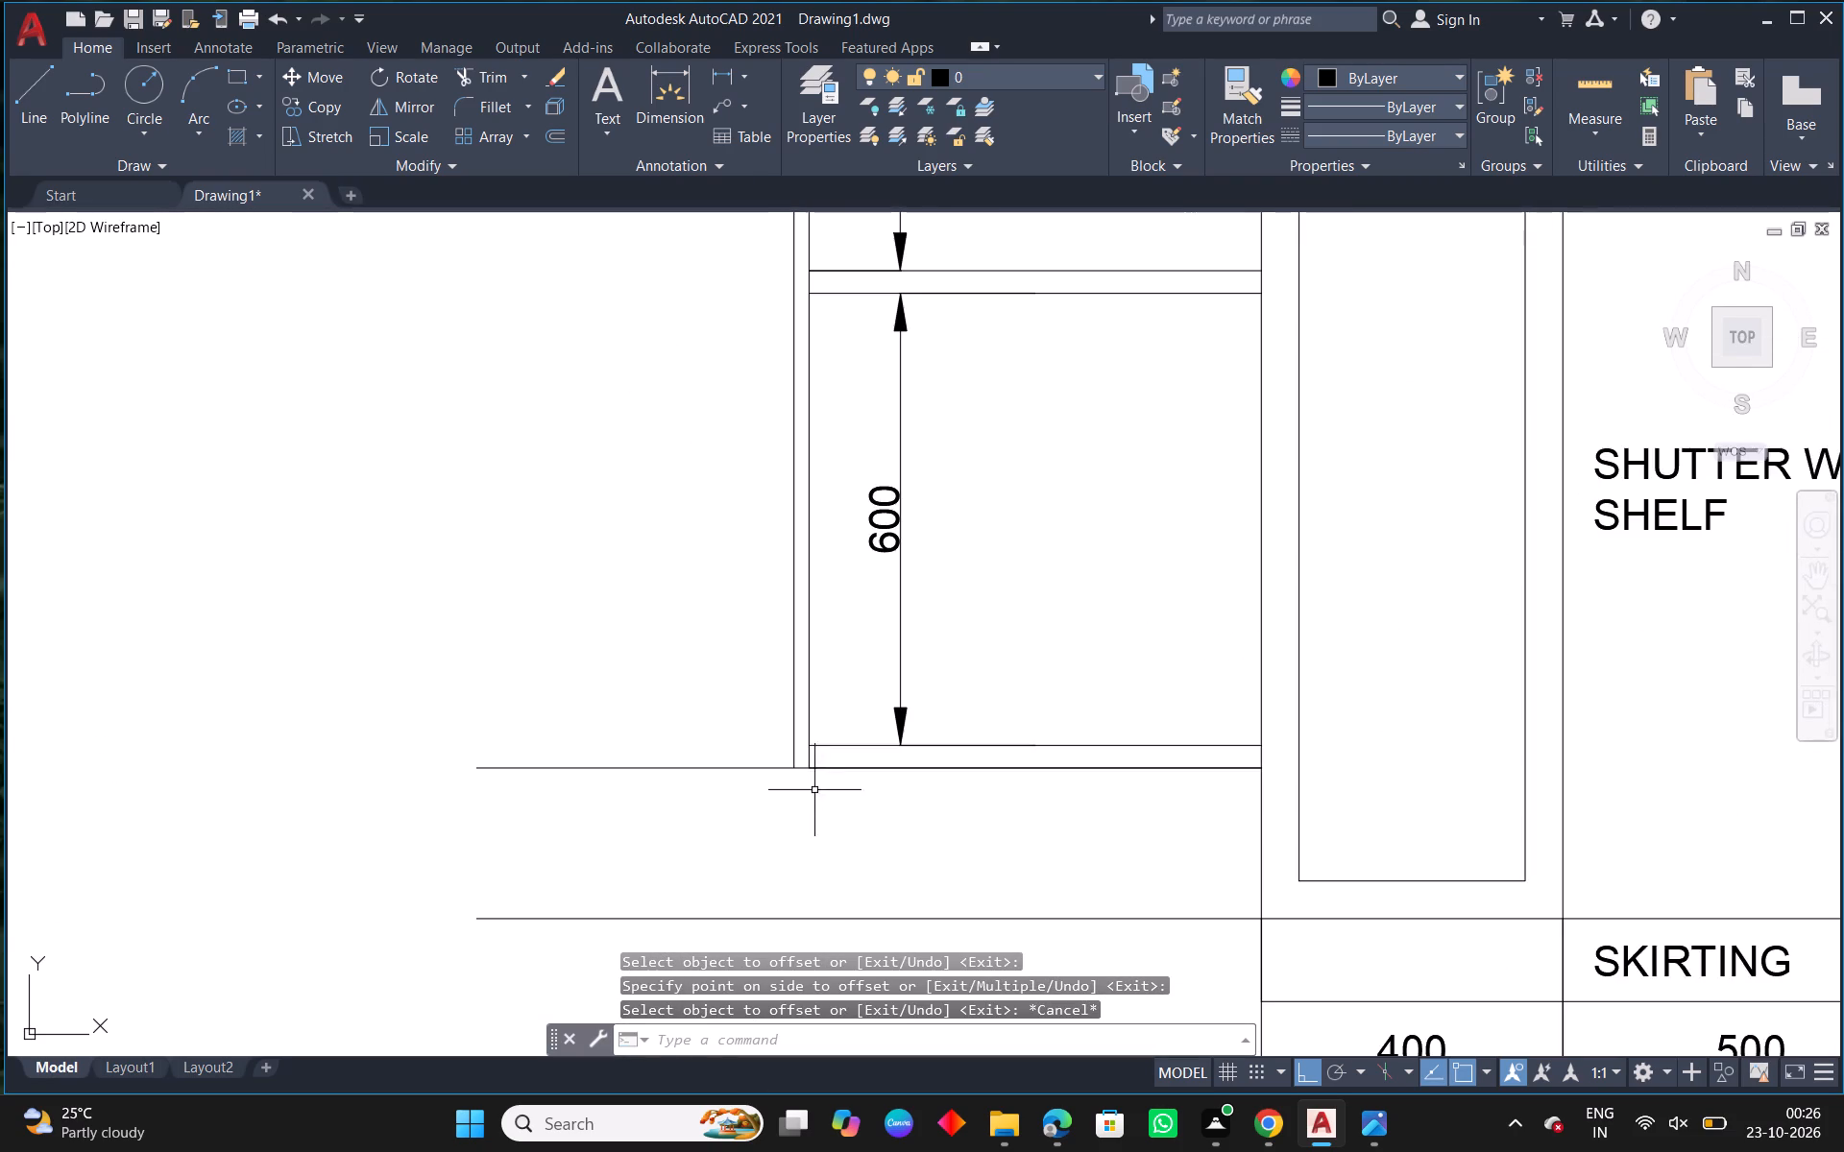
scroll(814, 782, up, 2)
text(TR)
key(space)
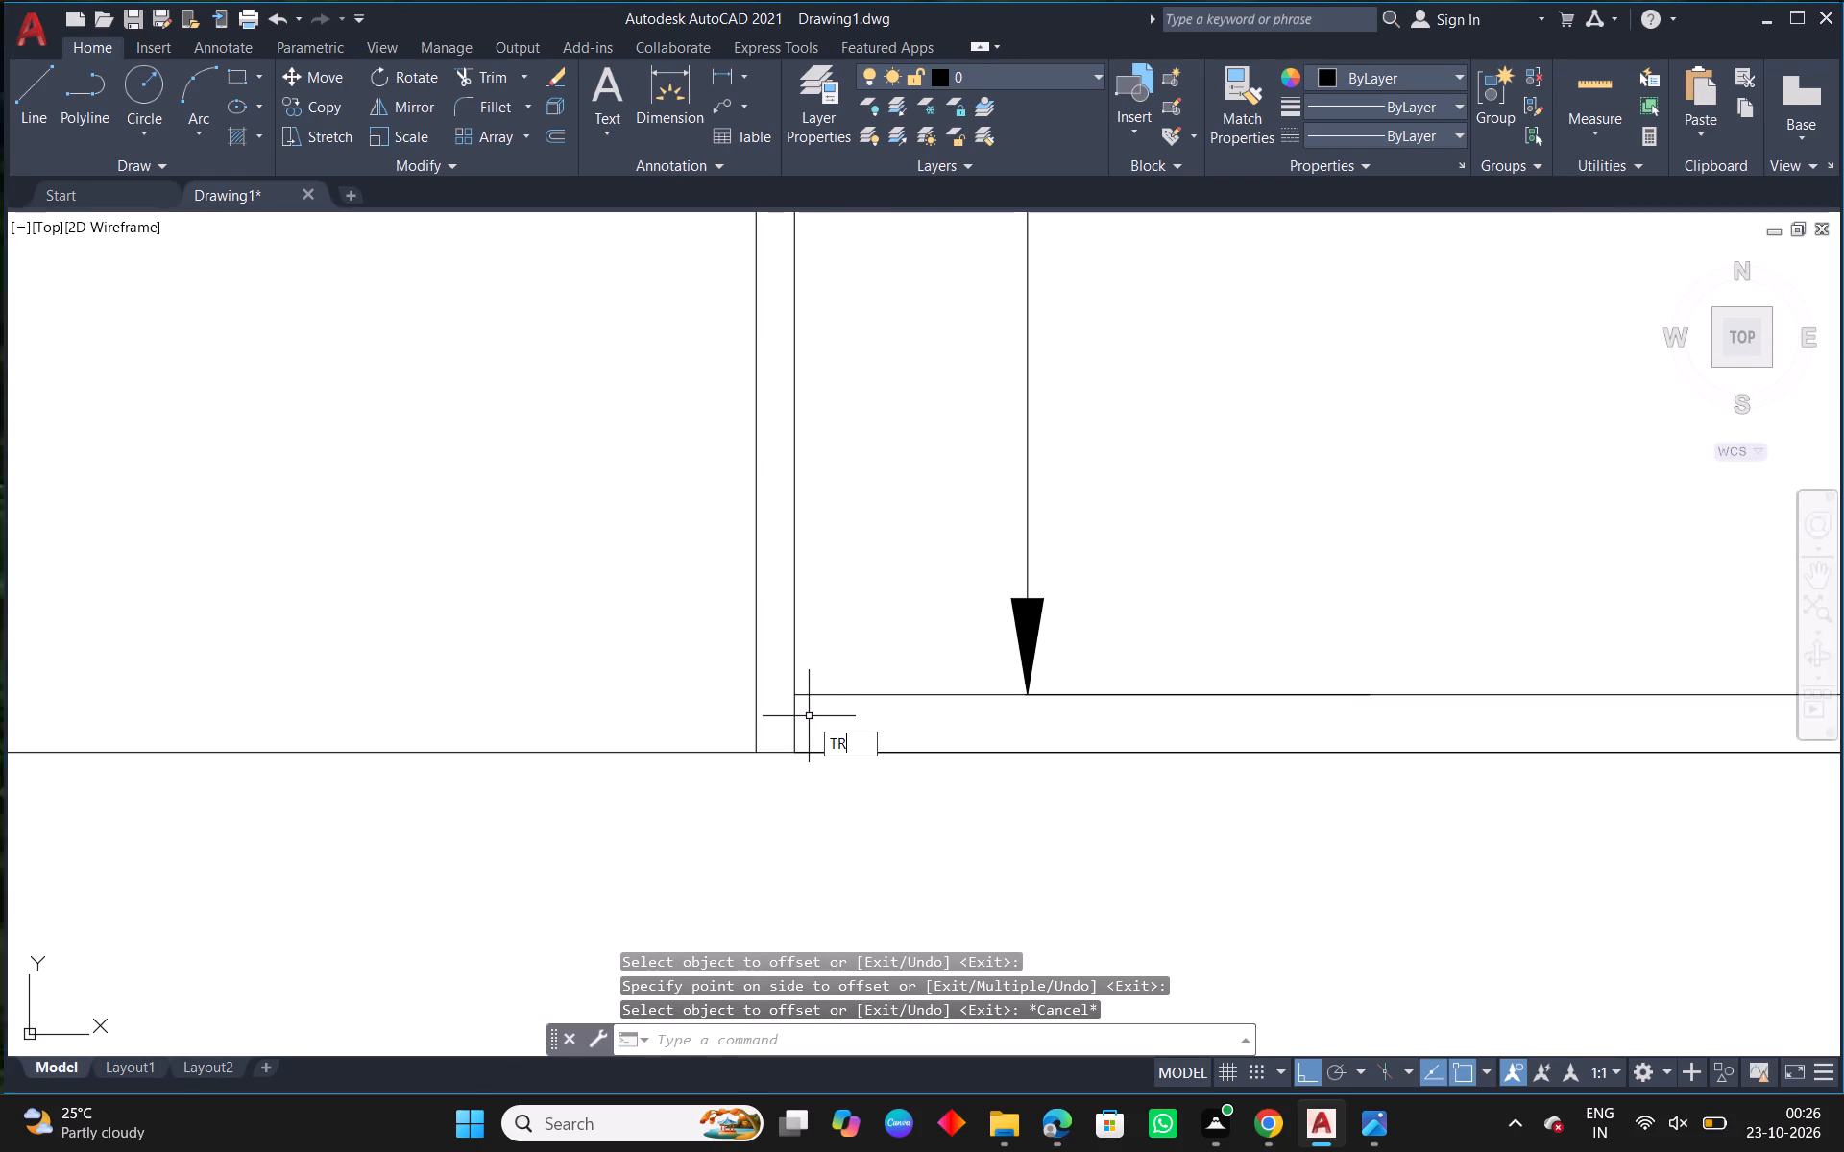
key(space)
drag(809, 716, 792, 713)
Trim both vertical side lines where they cross the lower shelf's thickness.
scroll(802, 719, down, 3)
middle_drag(877, 474, 875, 584)
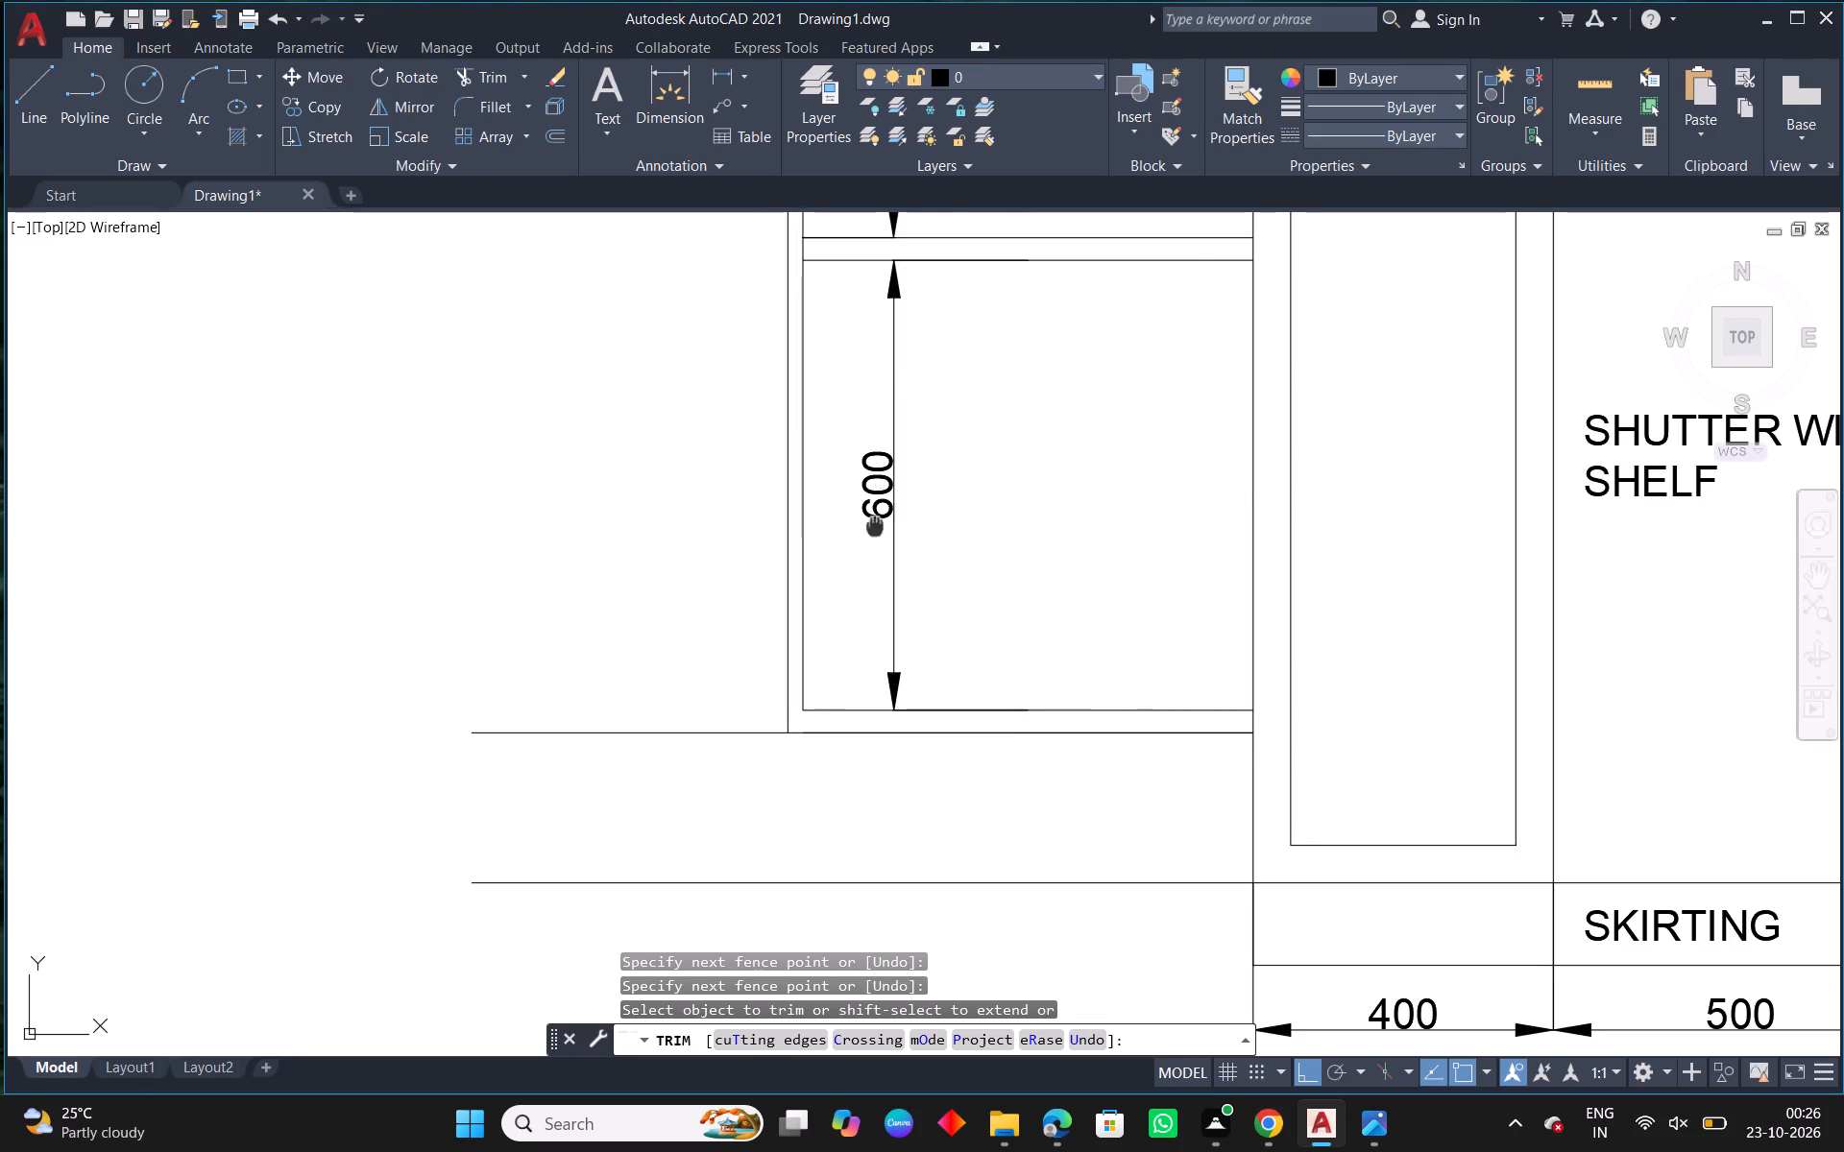
middle_drag(875, 584, 865, 734)
scroll(817, 543, up, 1)
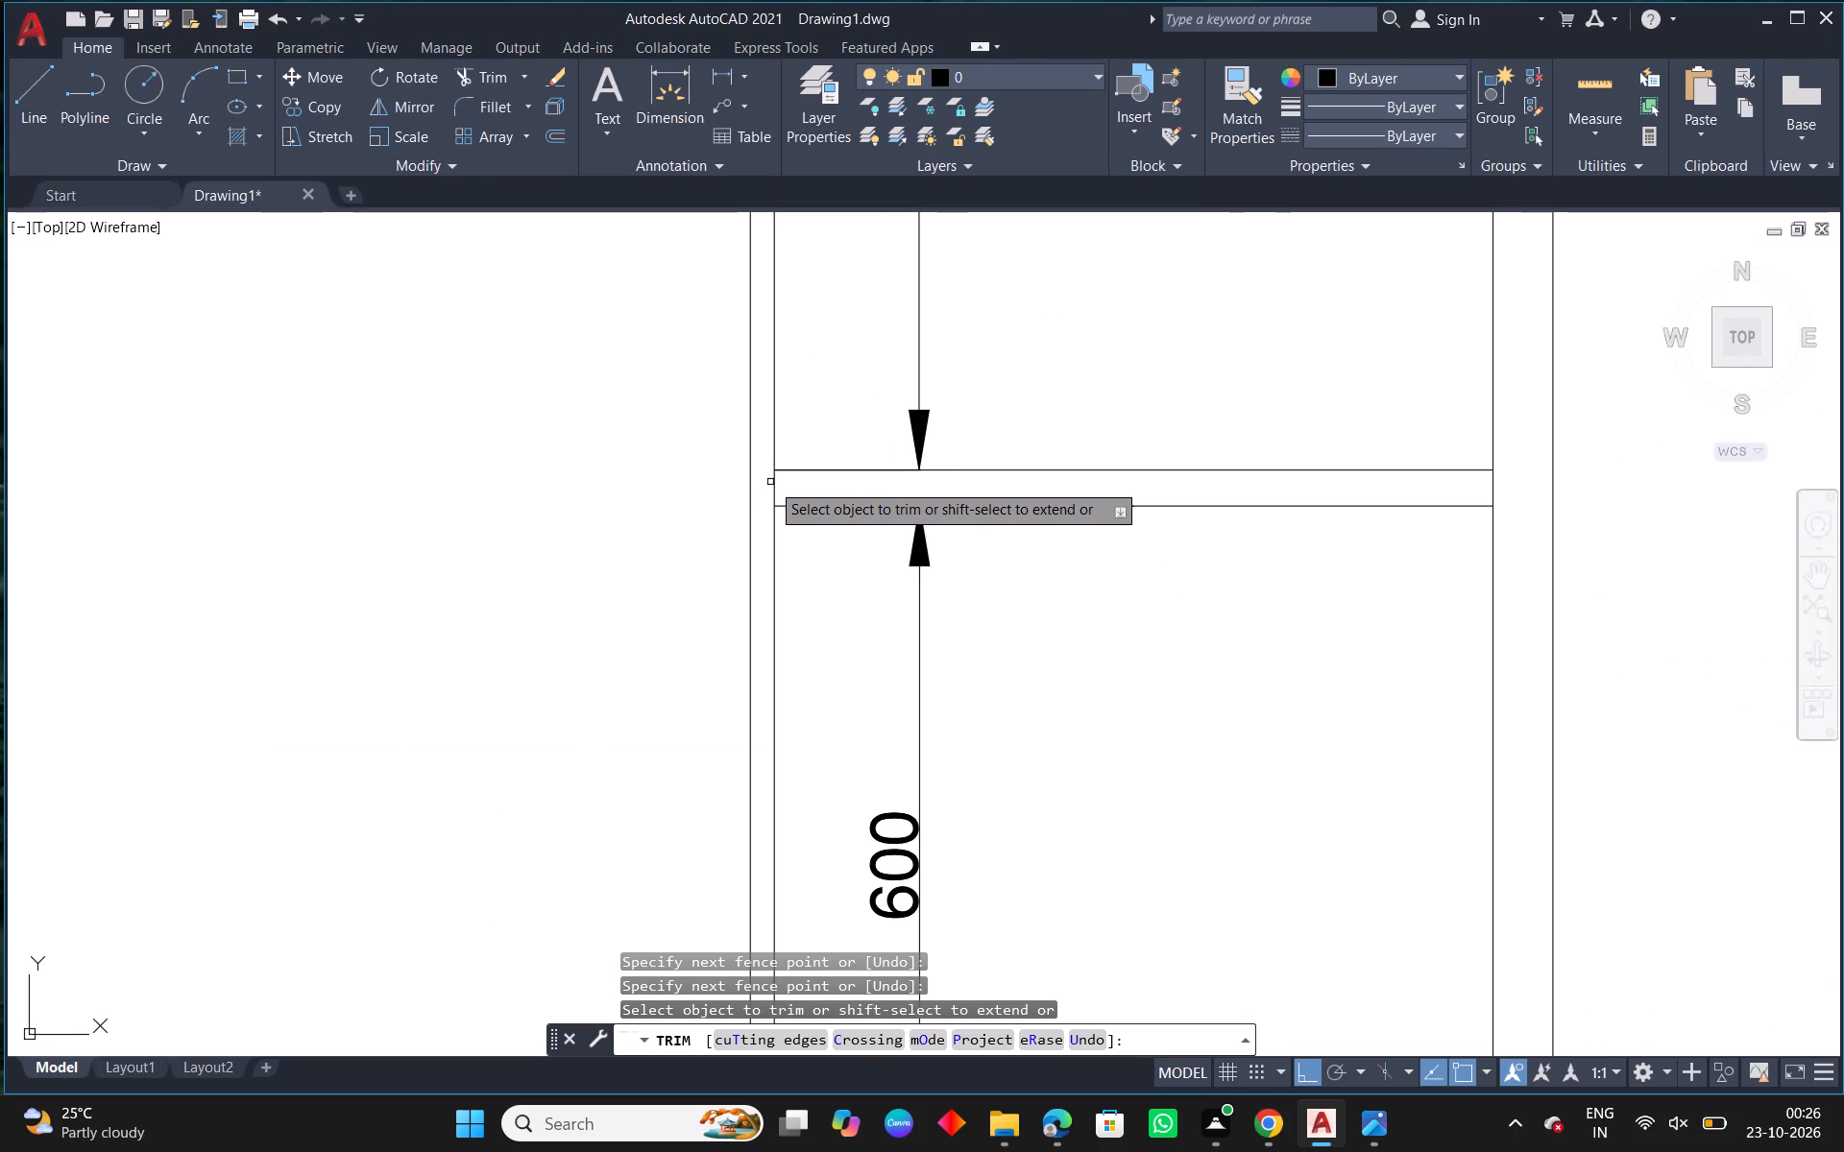
click(777, 488)
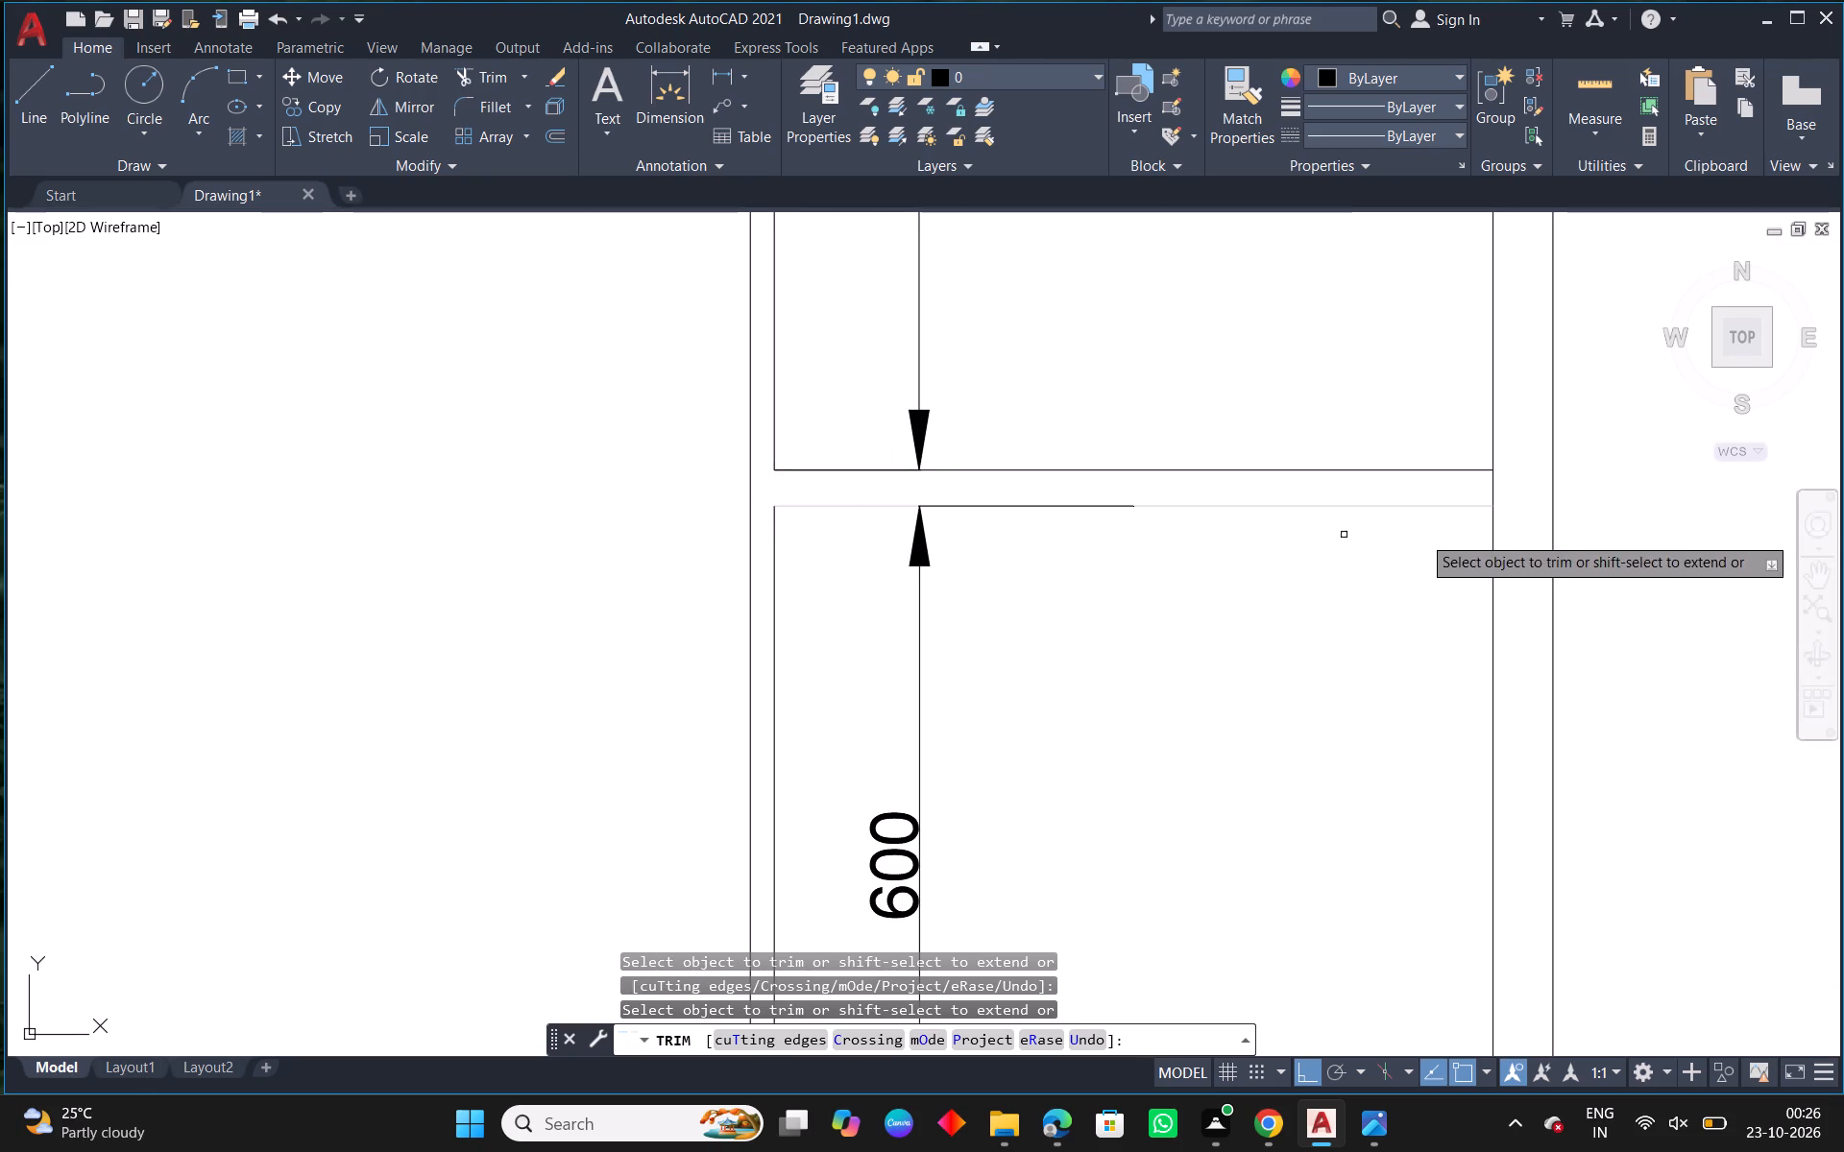
click(1495, 488)
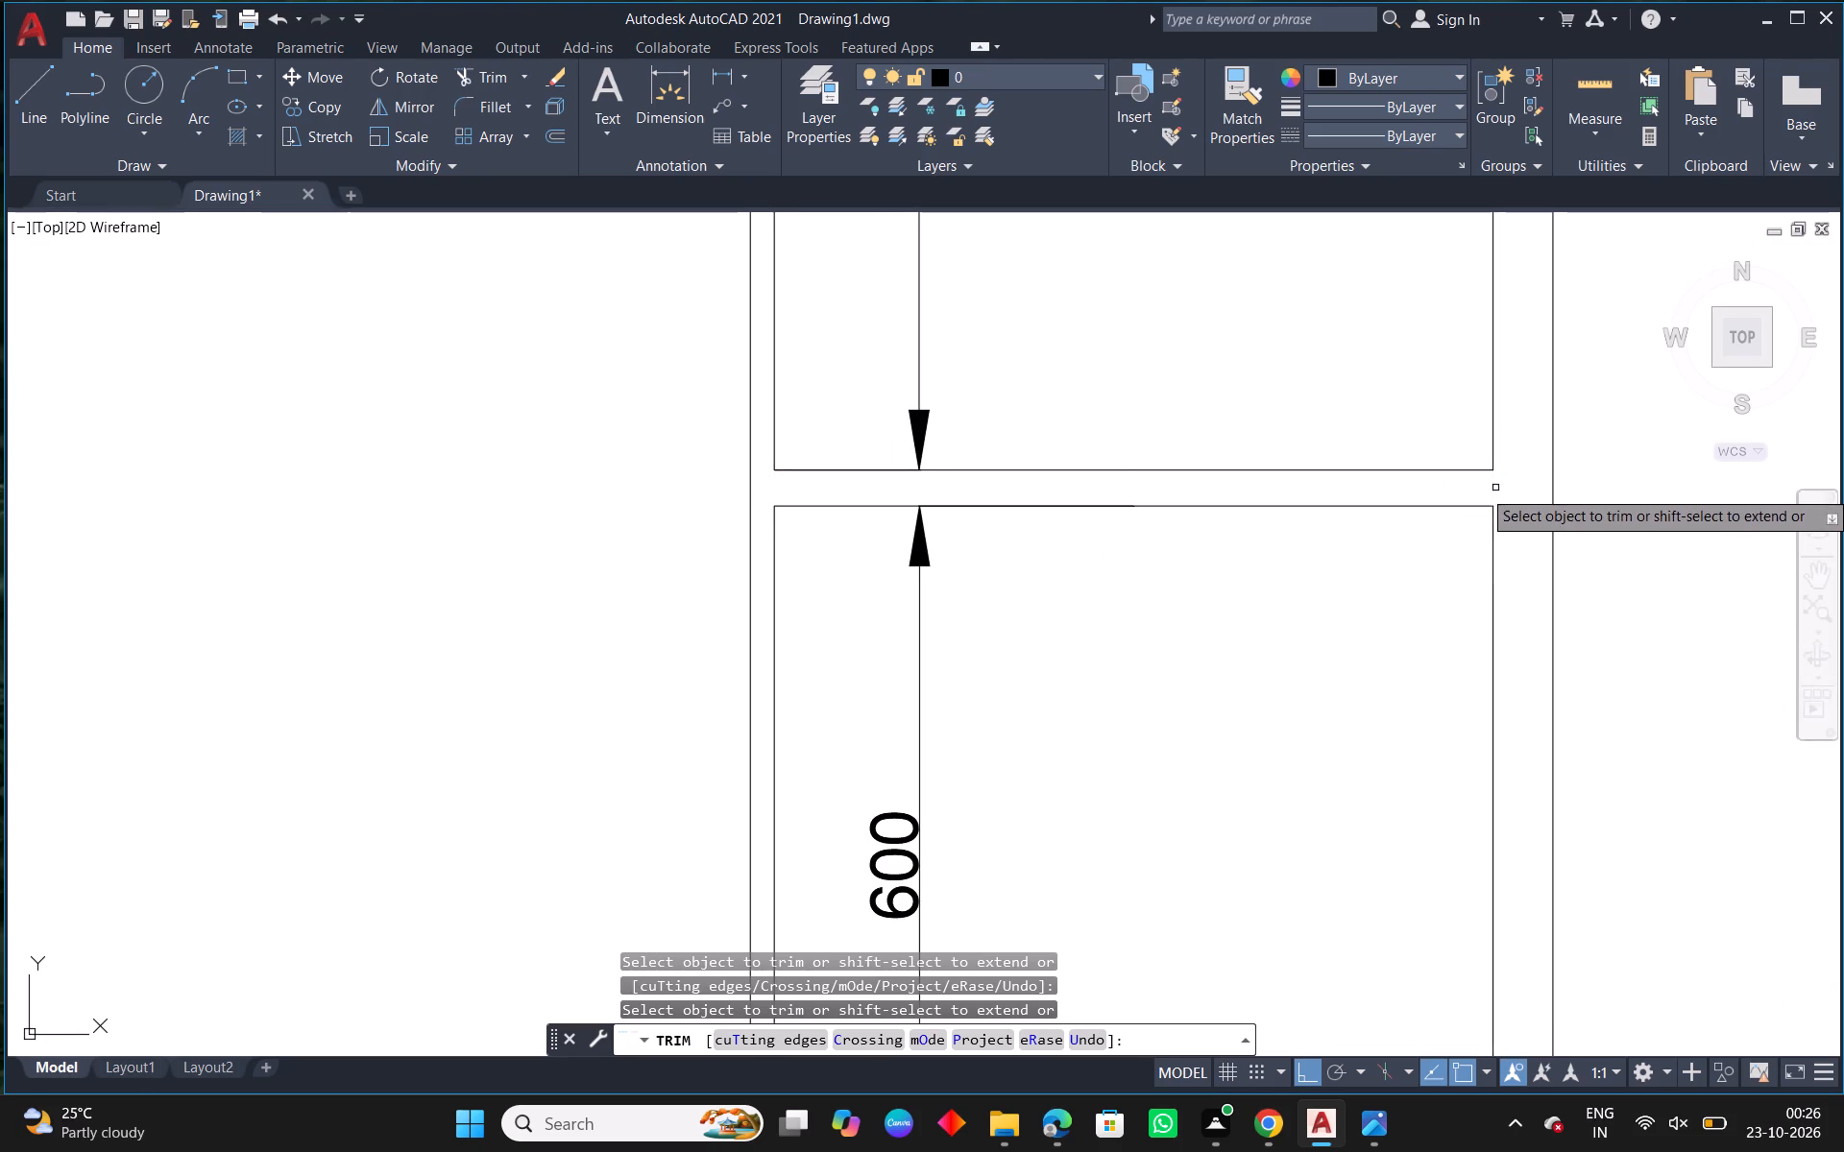
scroll(992, 519, down, 3)
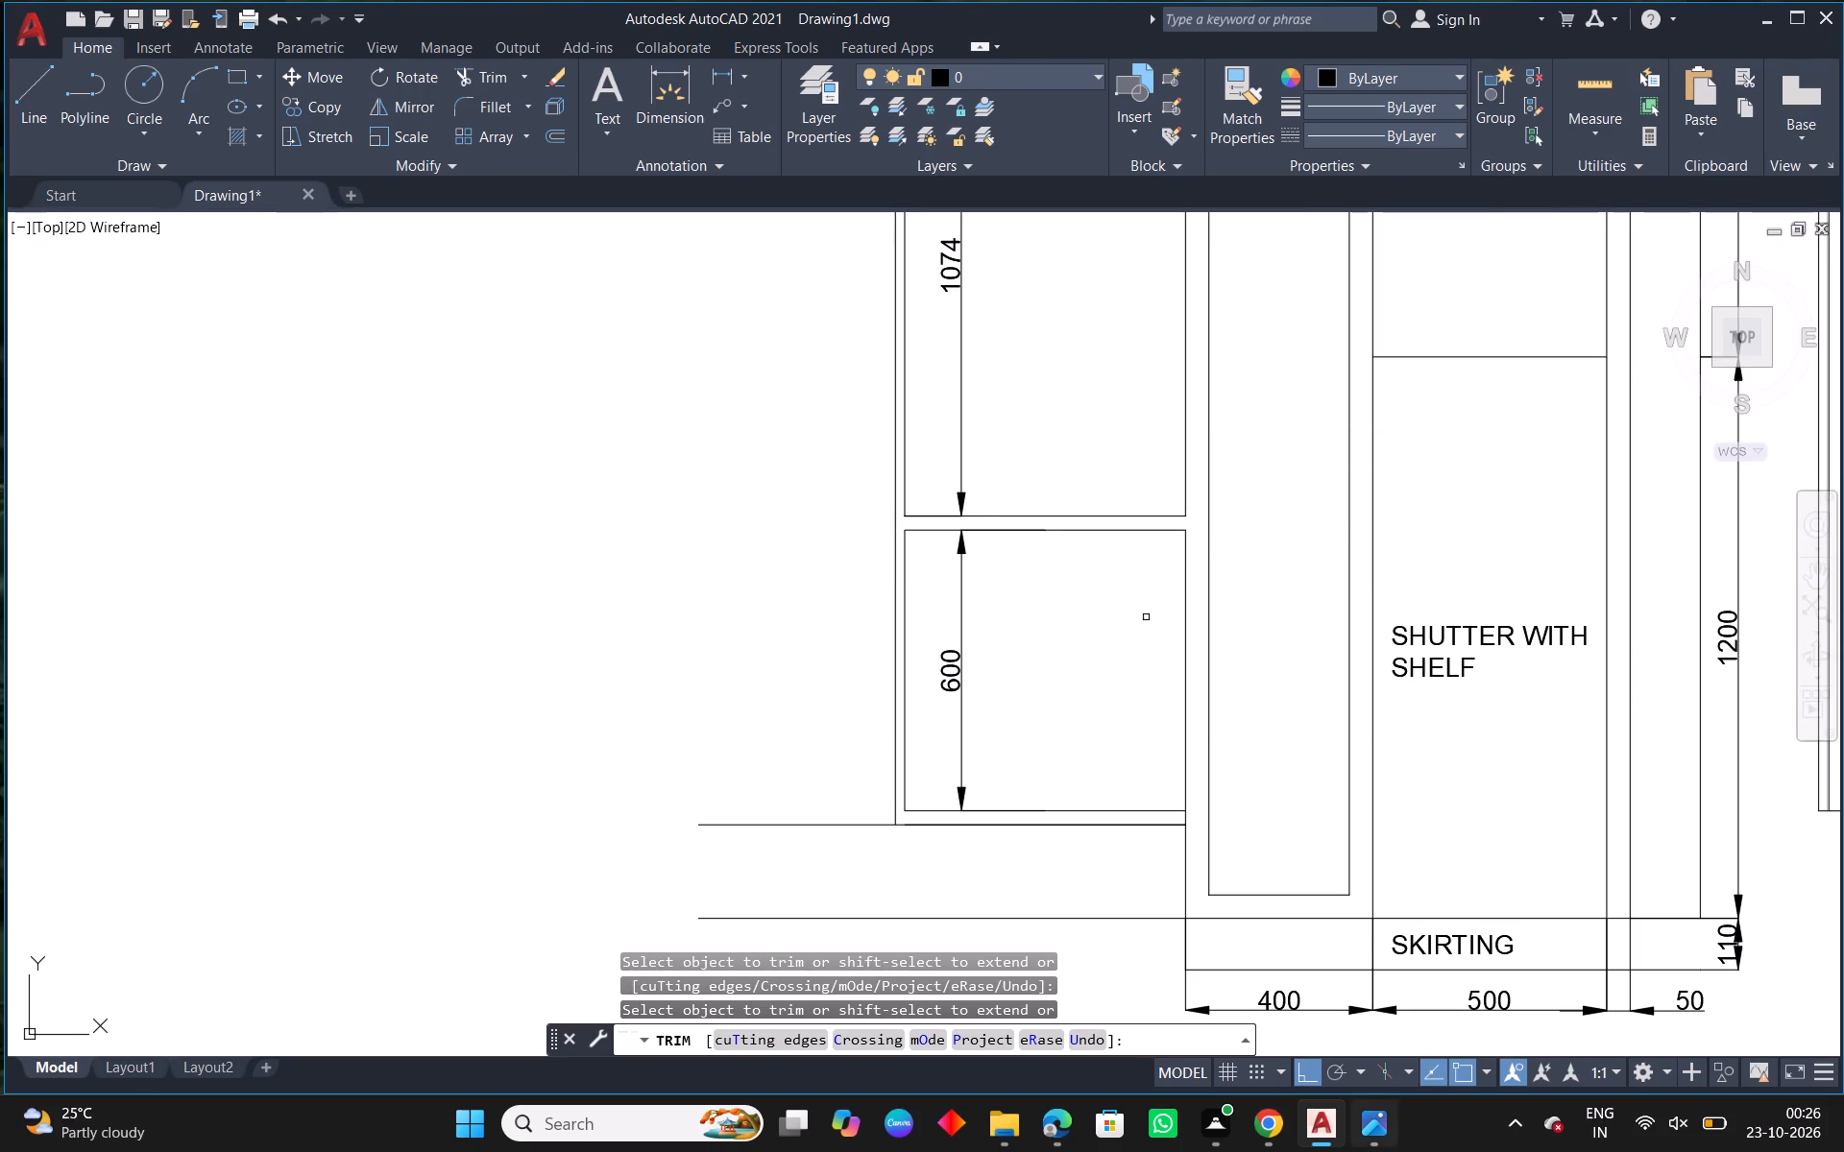
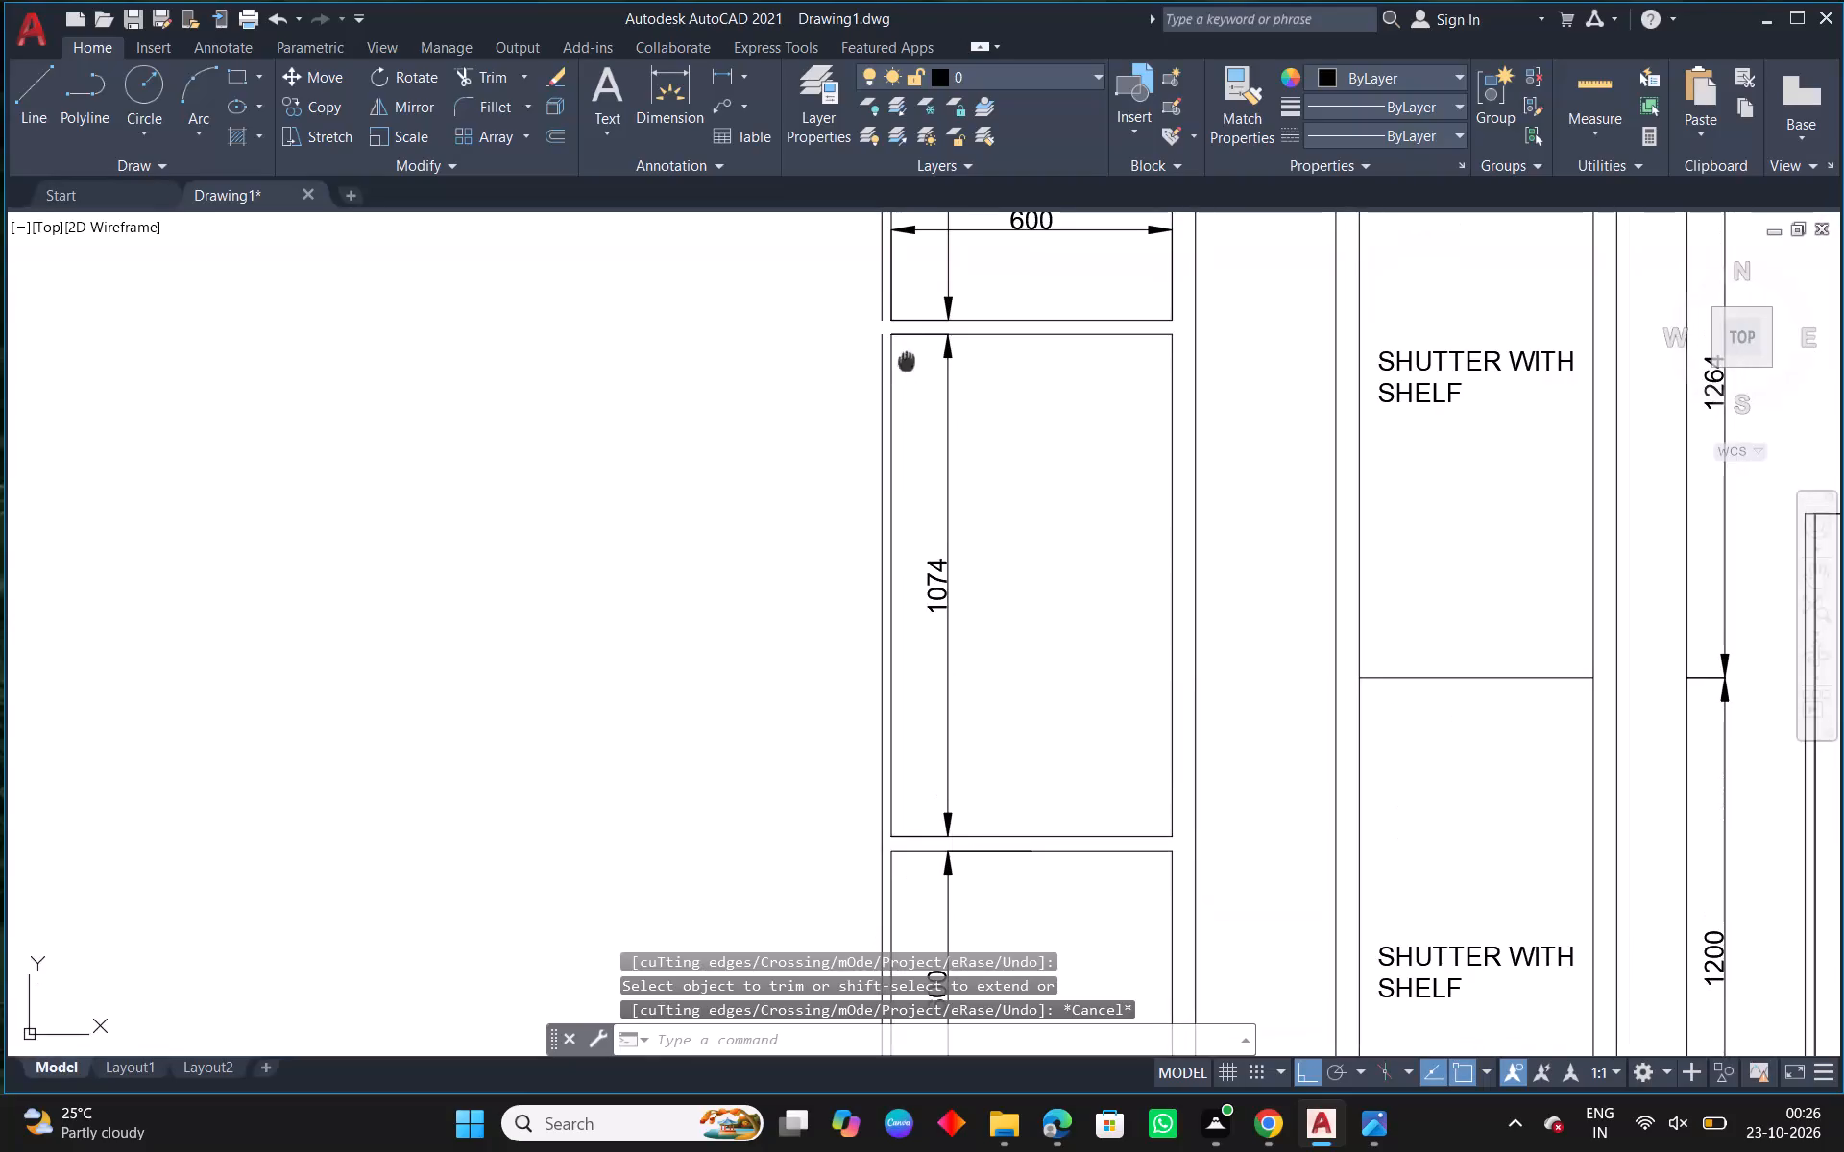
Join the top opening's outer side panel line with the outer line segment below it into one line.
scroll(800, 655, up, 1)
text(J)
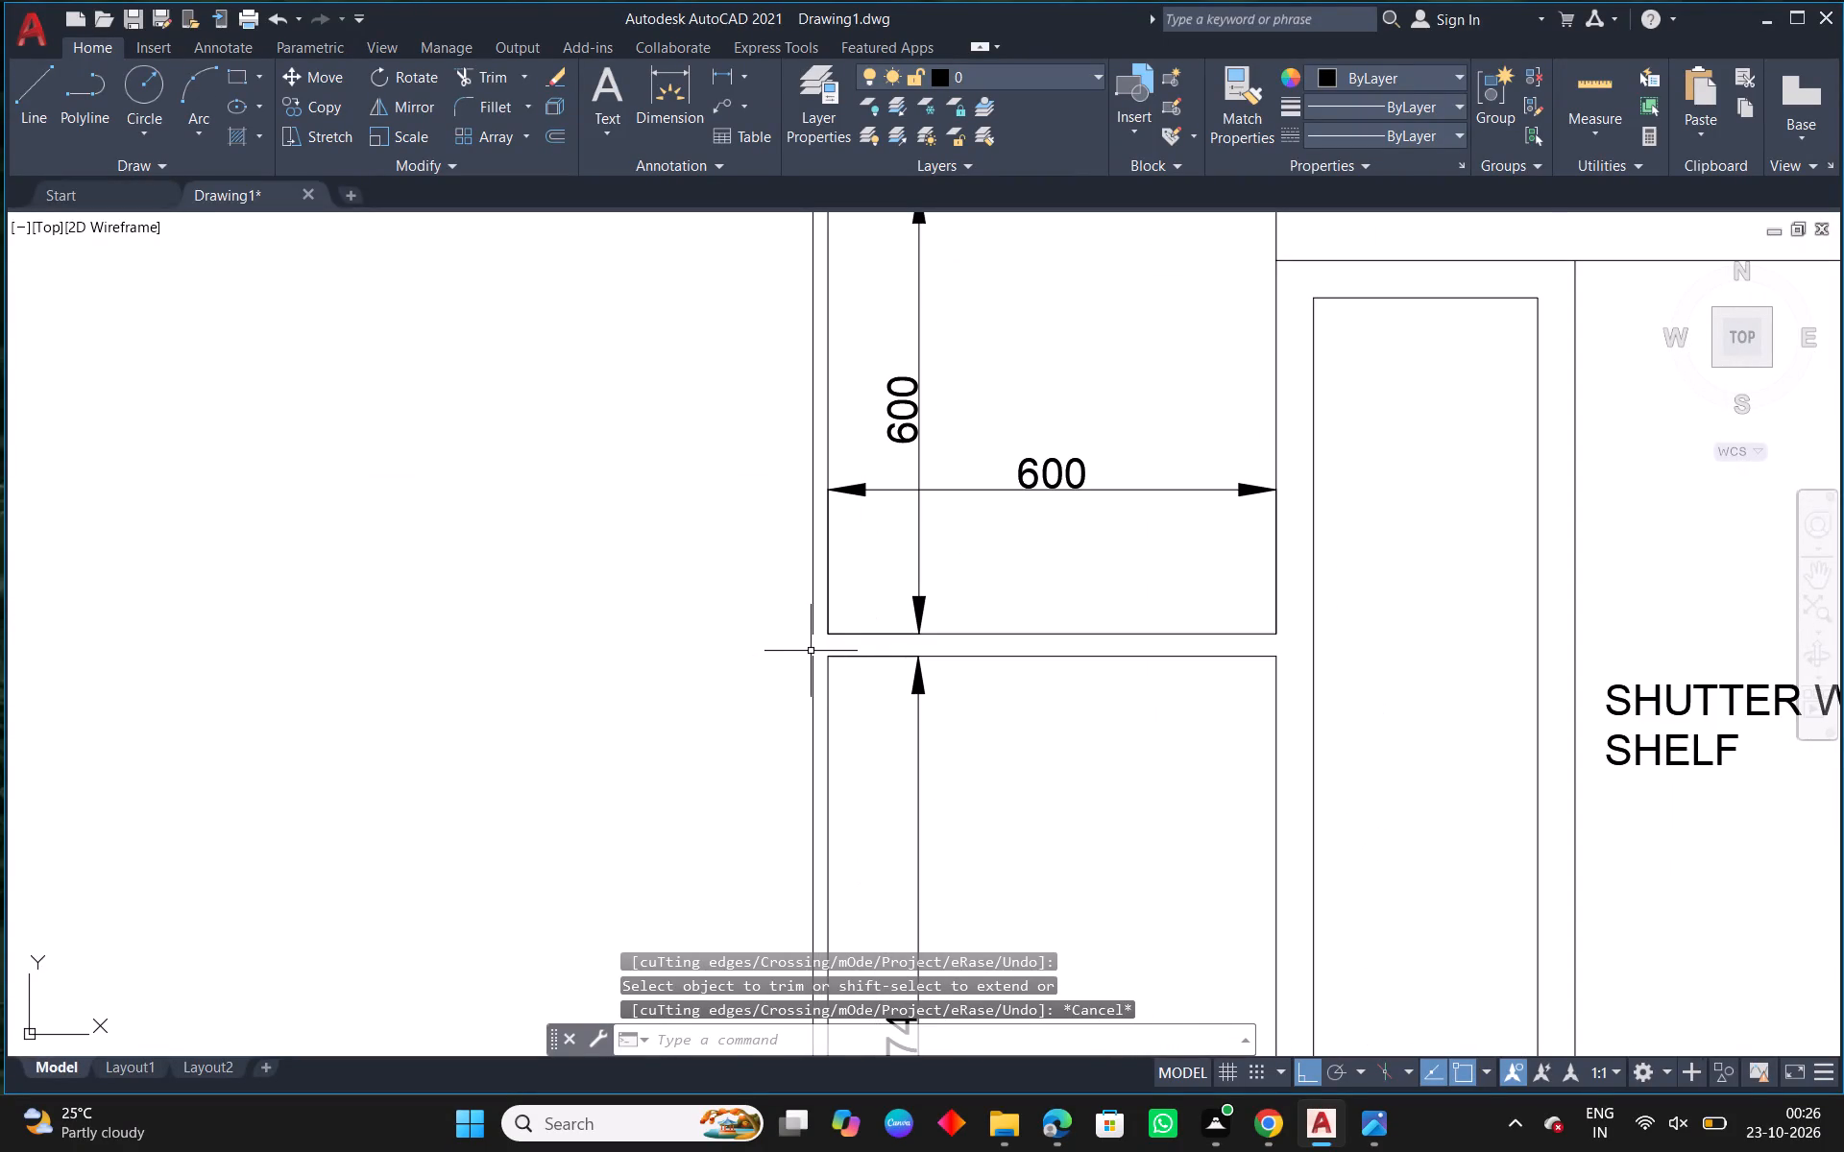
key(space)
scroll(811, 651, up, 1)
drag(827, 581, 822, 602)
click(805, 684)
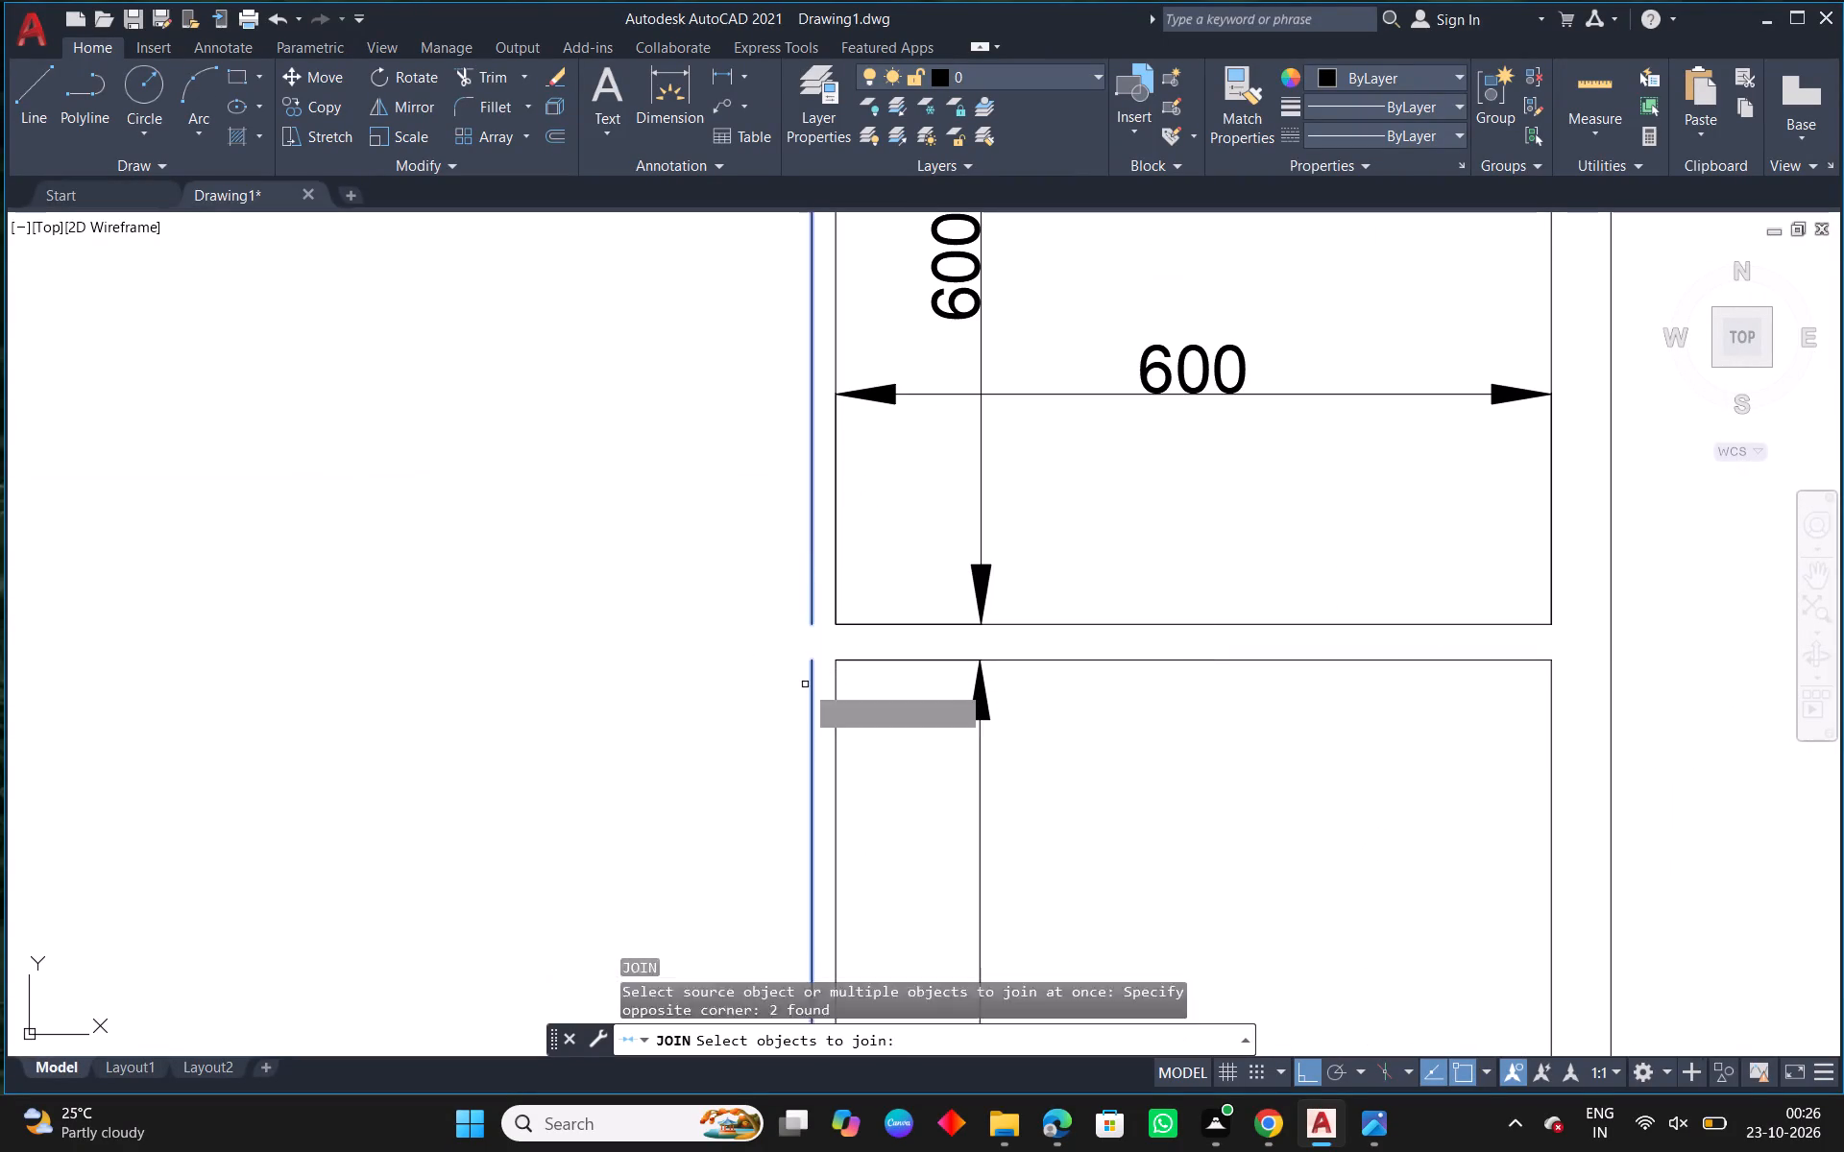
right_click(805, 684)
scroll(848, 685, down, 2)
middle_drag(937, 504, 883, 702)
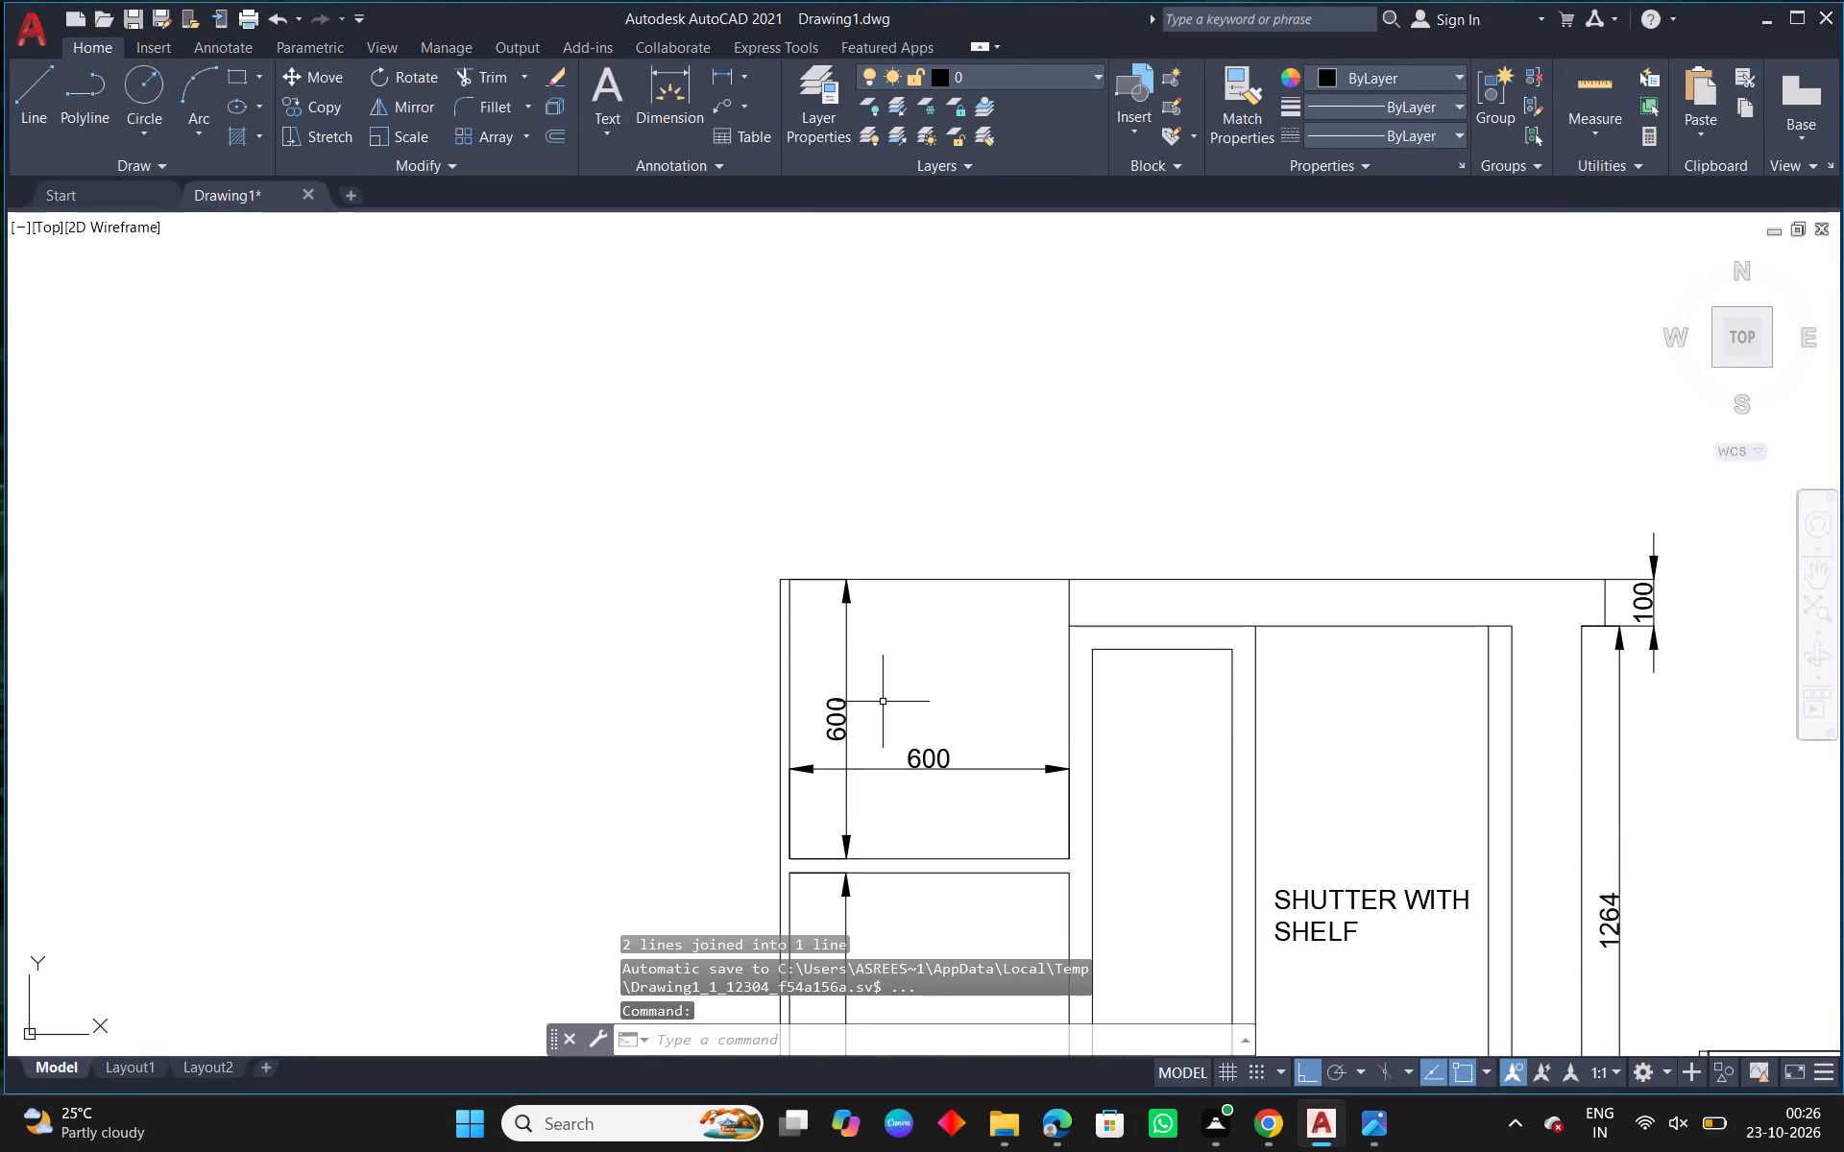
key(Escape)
Examine the compartment widths and shelf layout beside the shutters in the reference outer view against the redrawn openings.
scroll(883, 702, down, 2)
middle_drag(1038, 748, 950, 556)
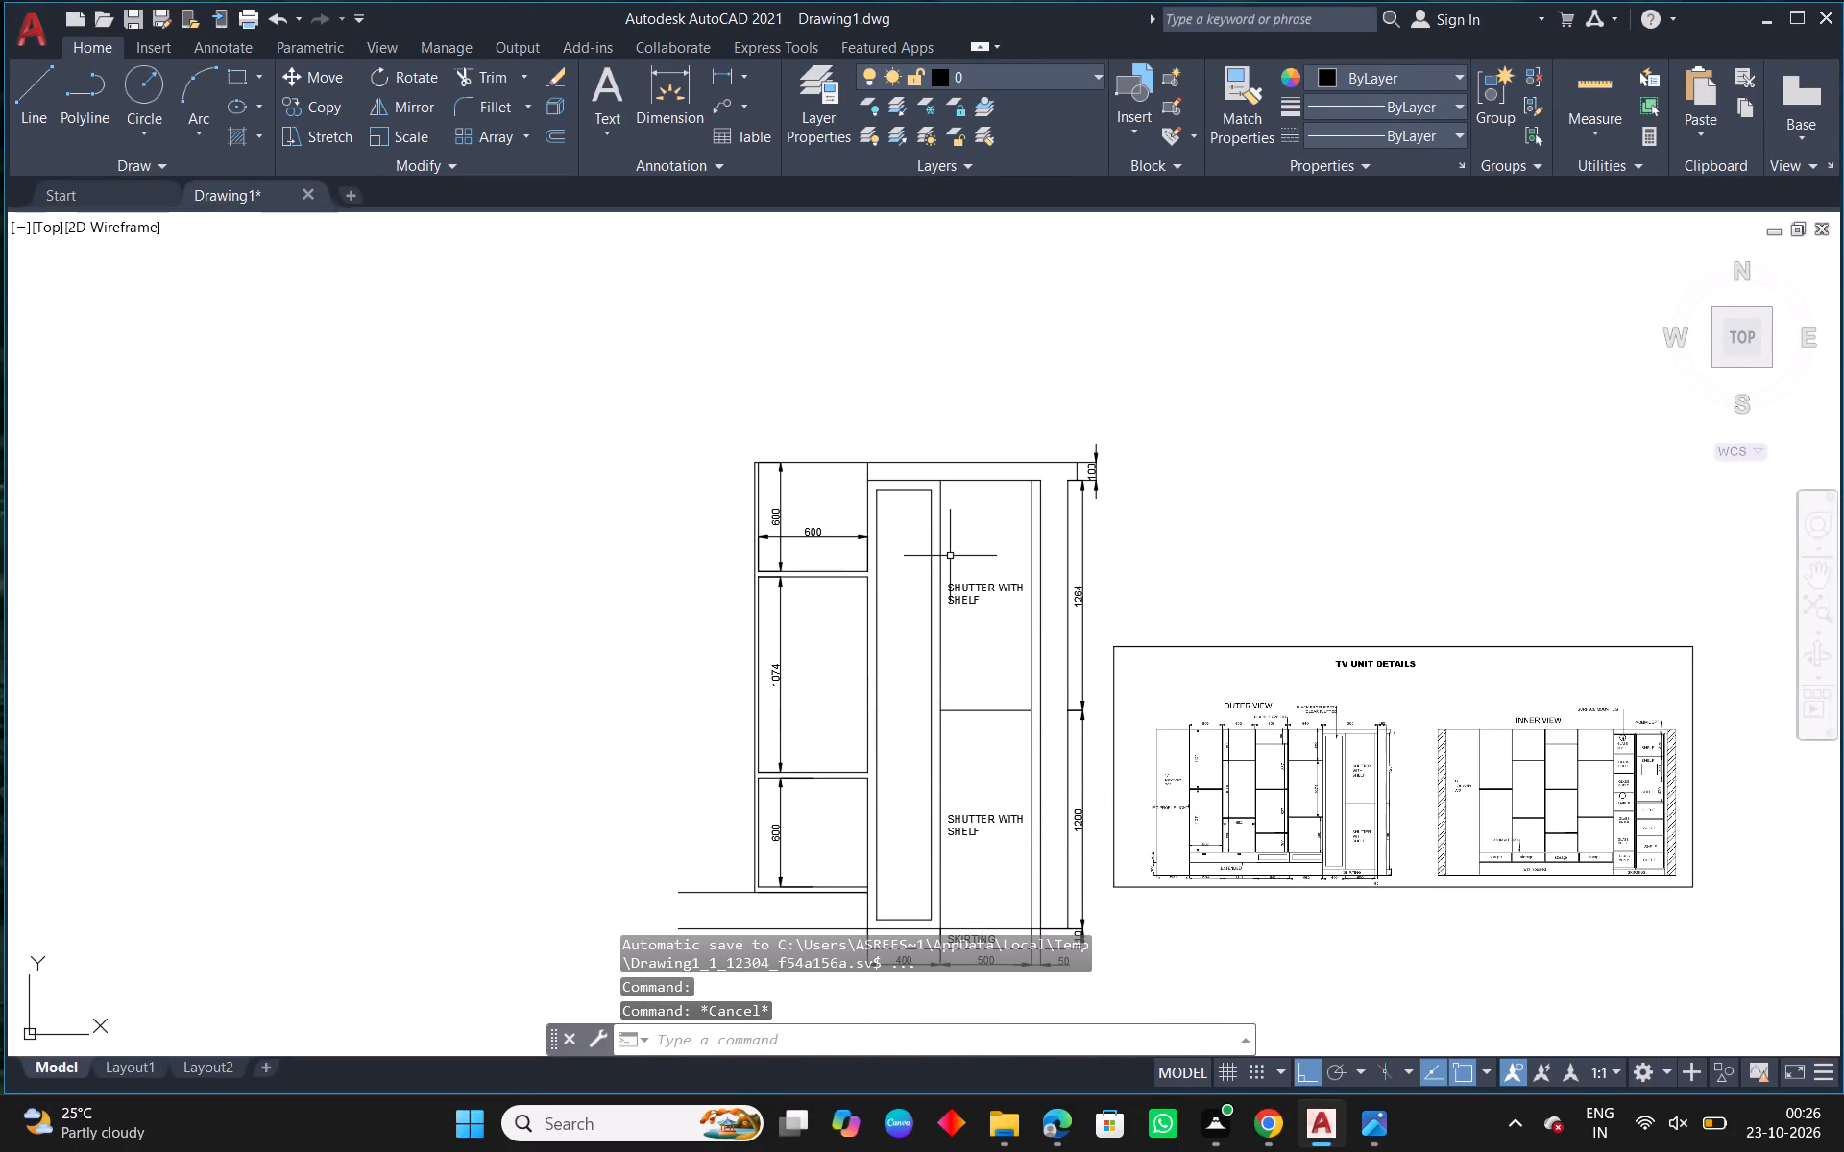
scroll(1367, 857, up, 2)
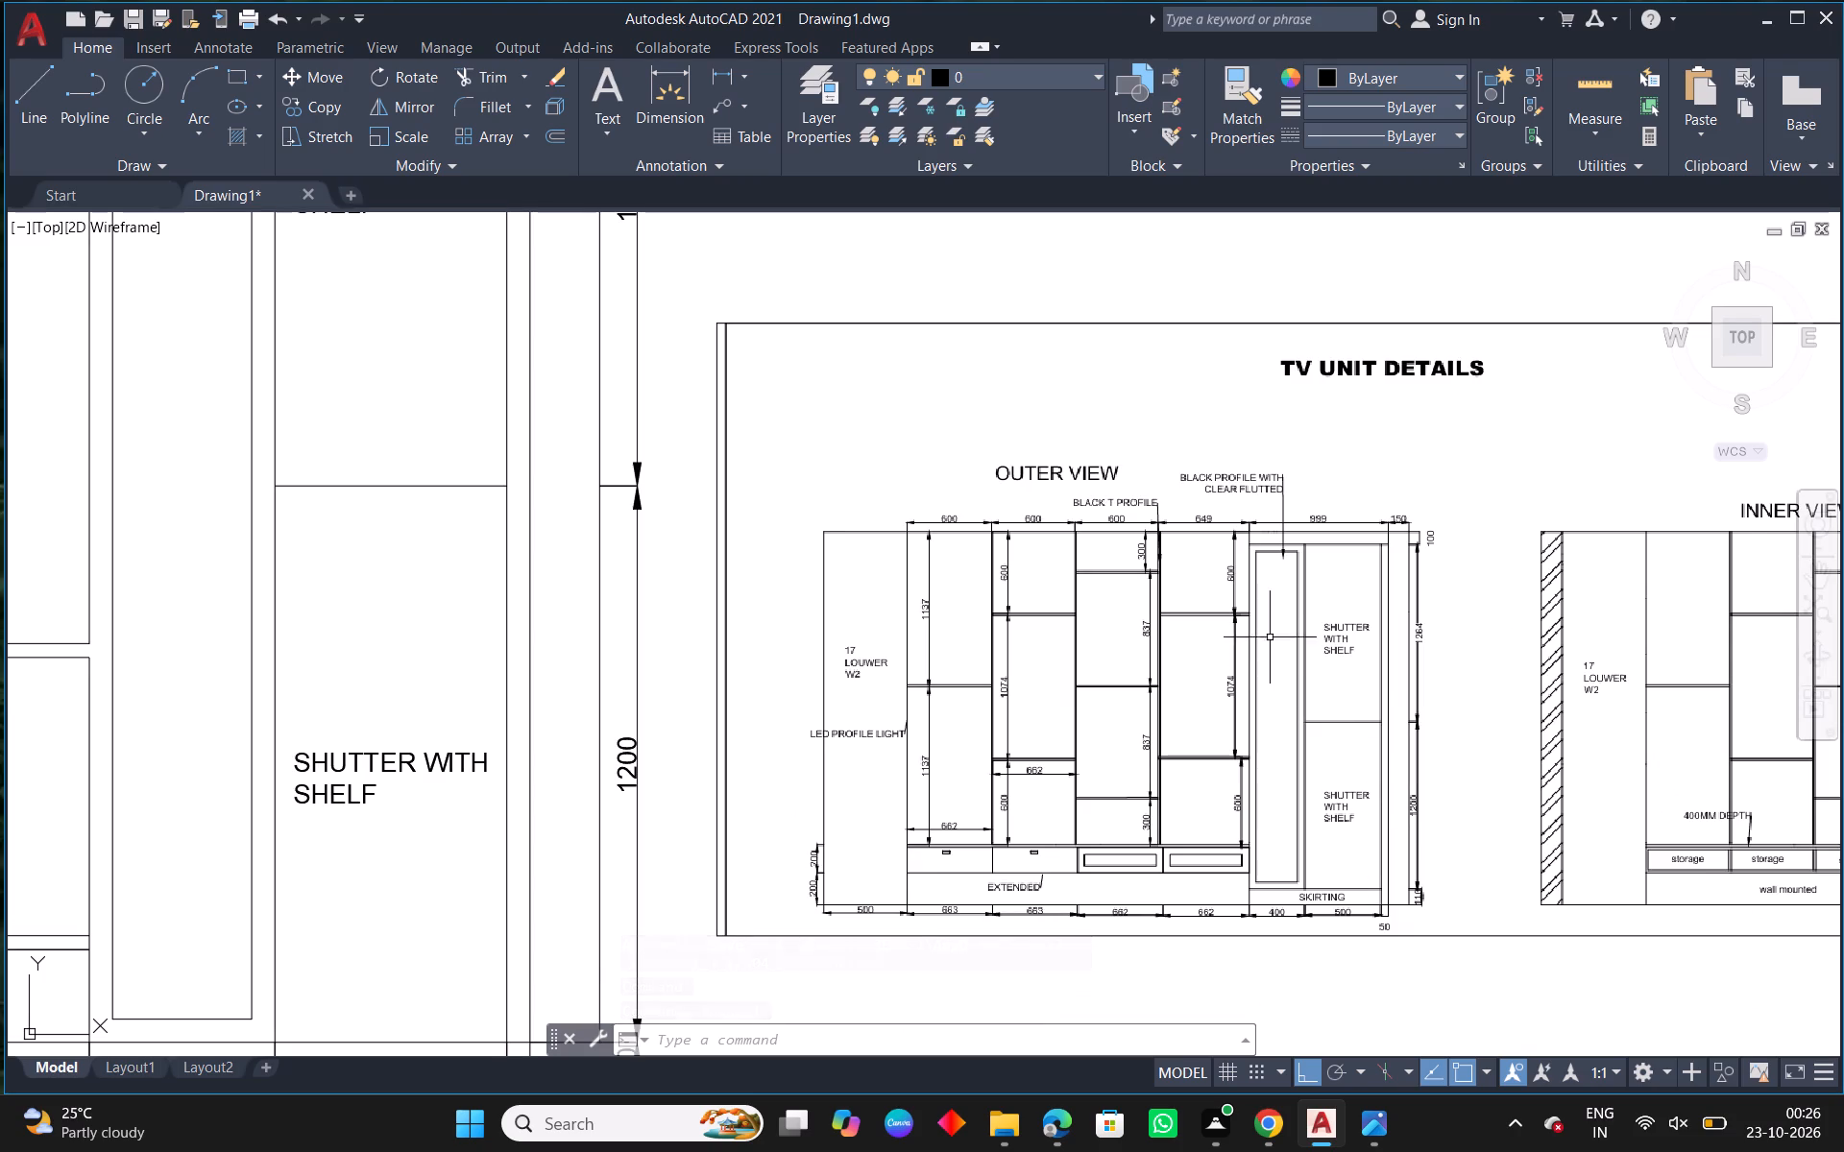
scroll(1242, 545, up, 3)
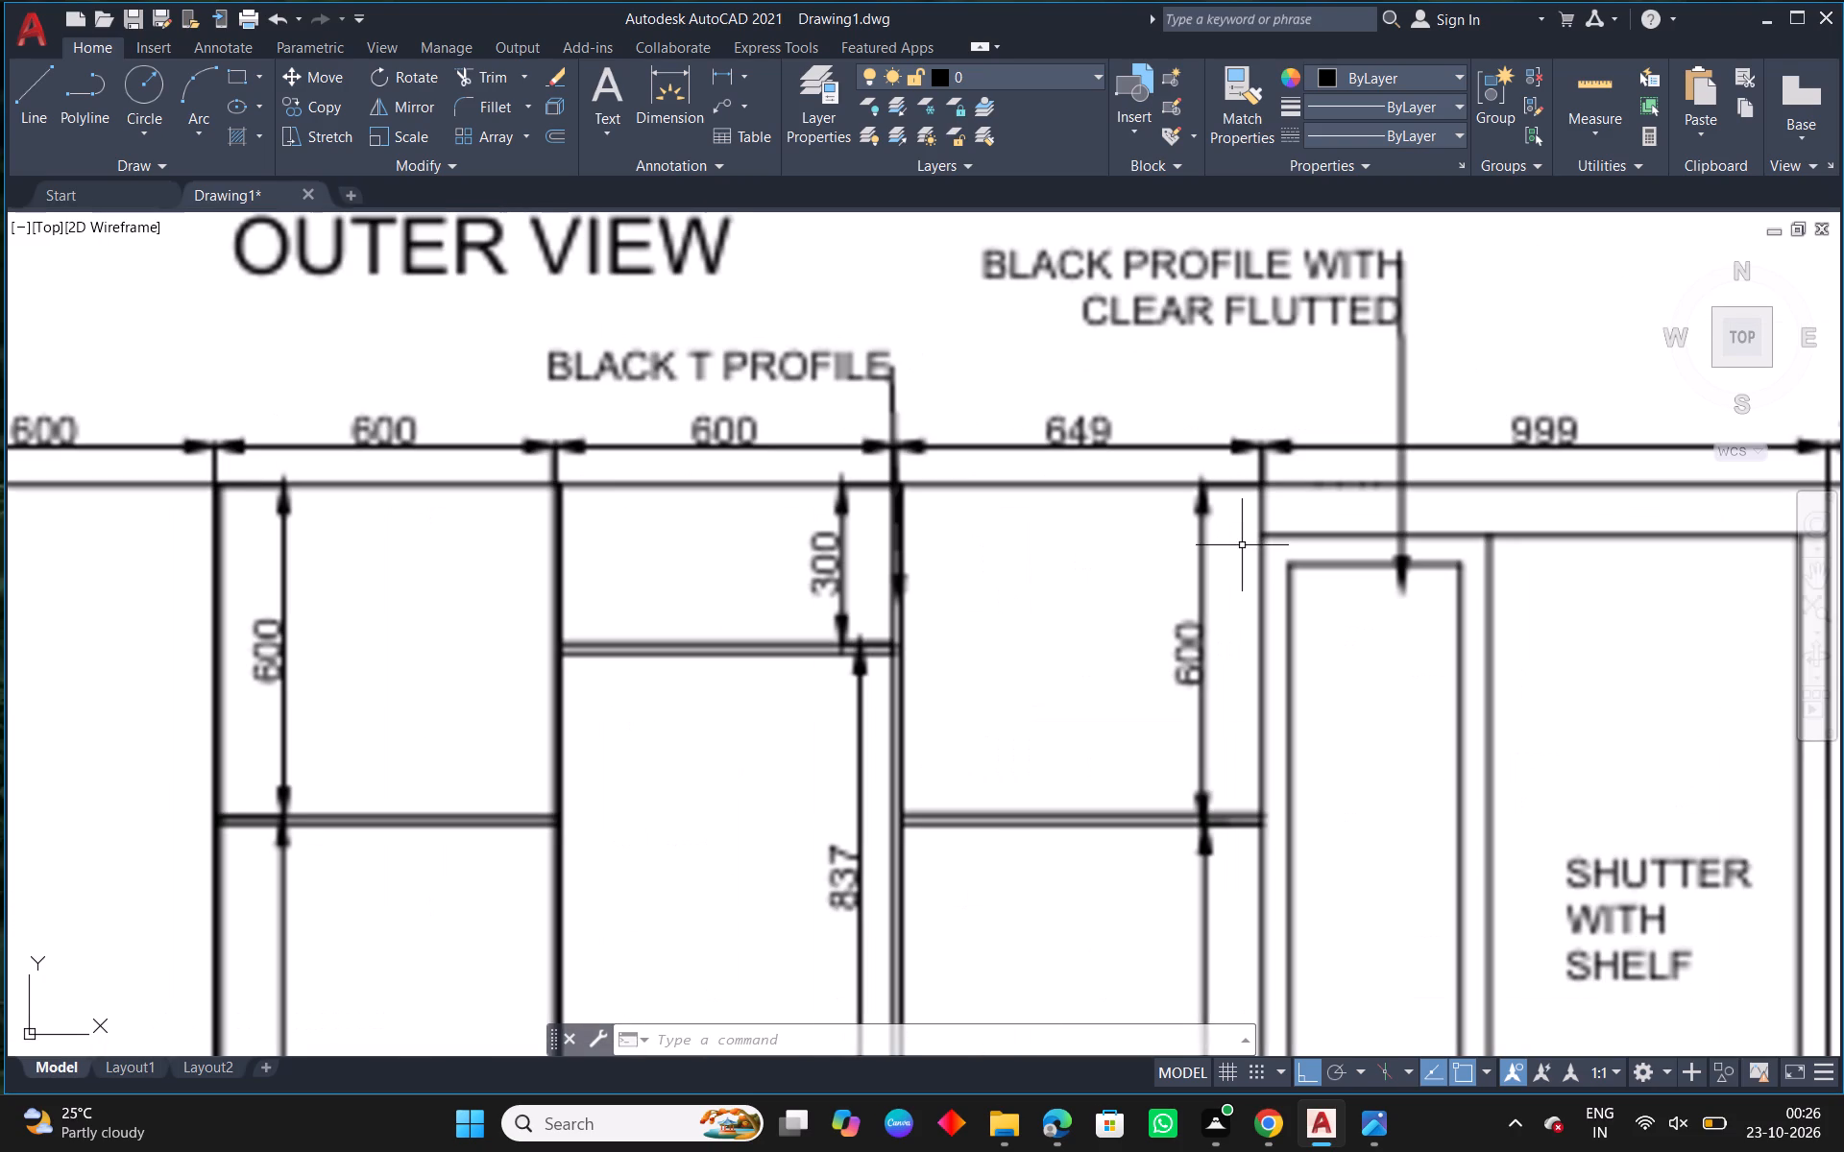
scroll(1242, 545, down, 3)
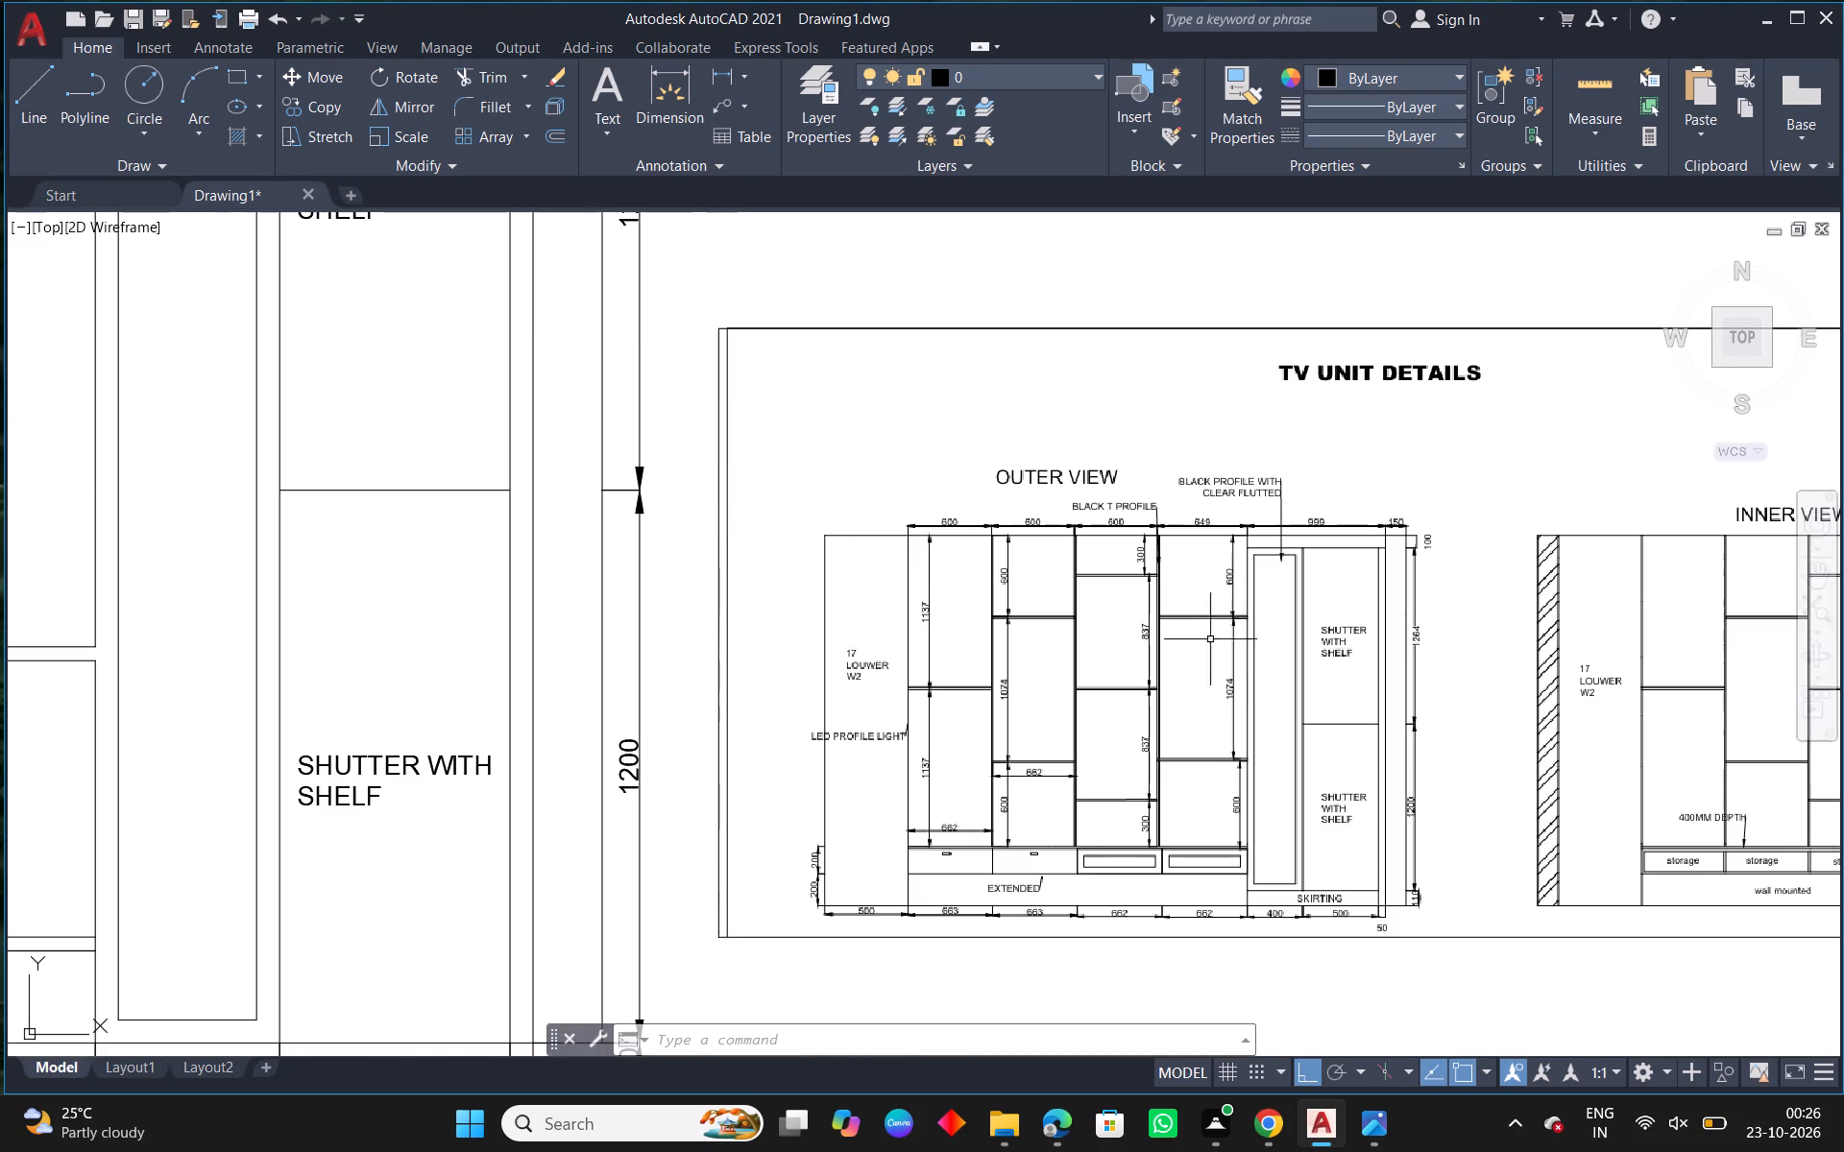
middle_drag(767, 544, 1172, 756)
scroll(1174, 758, down, 1)
scroll(614, 321, up, 1)
middle_drag(818, 397, 924, 493)
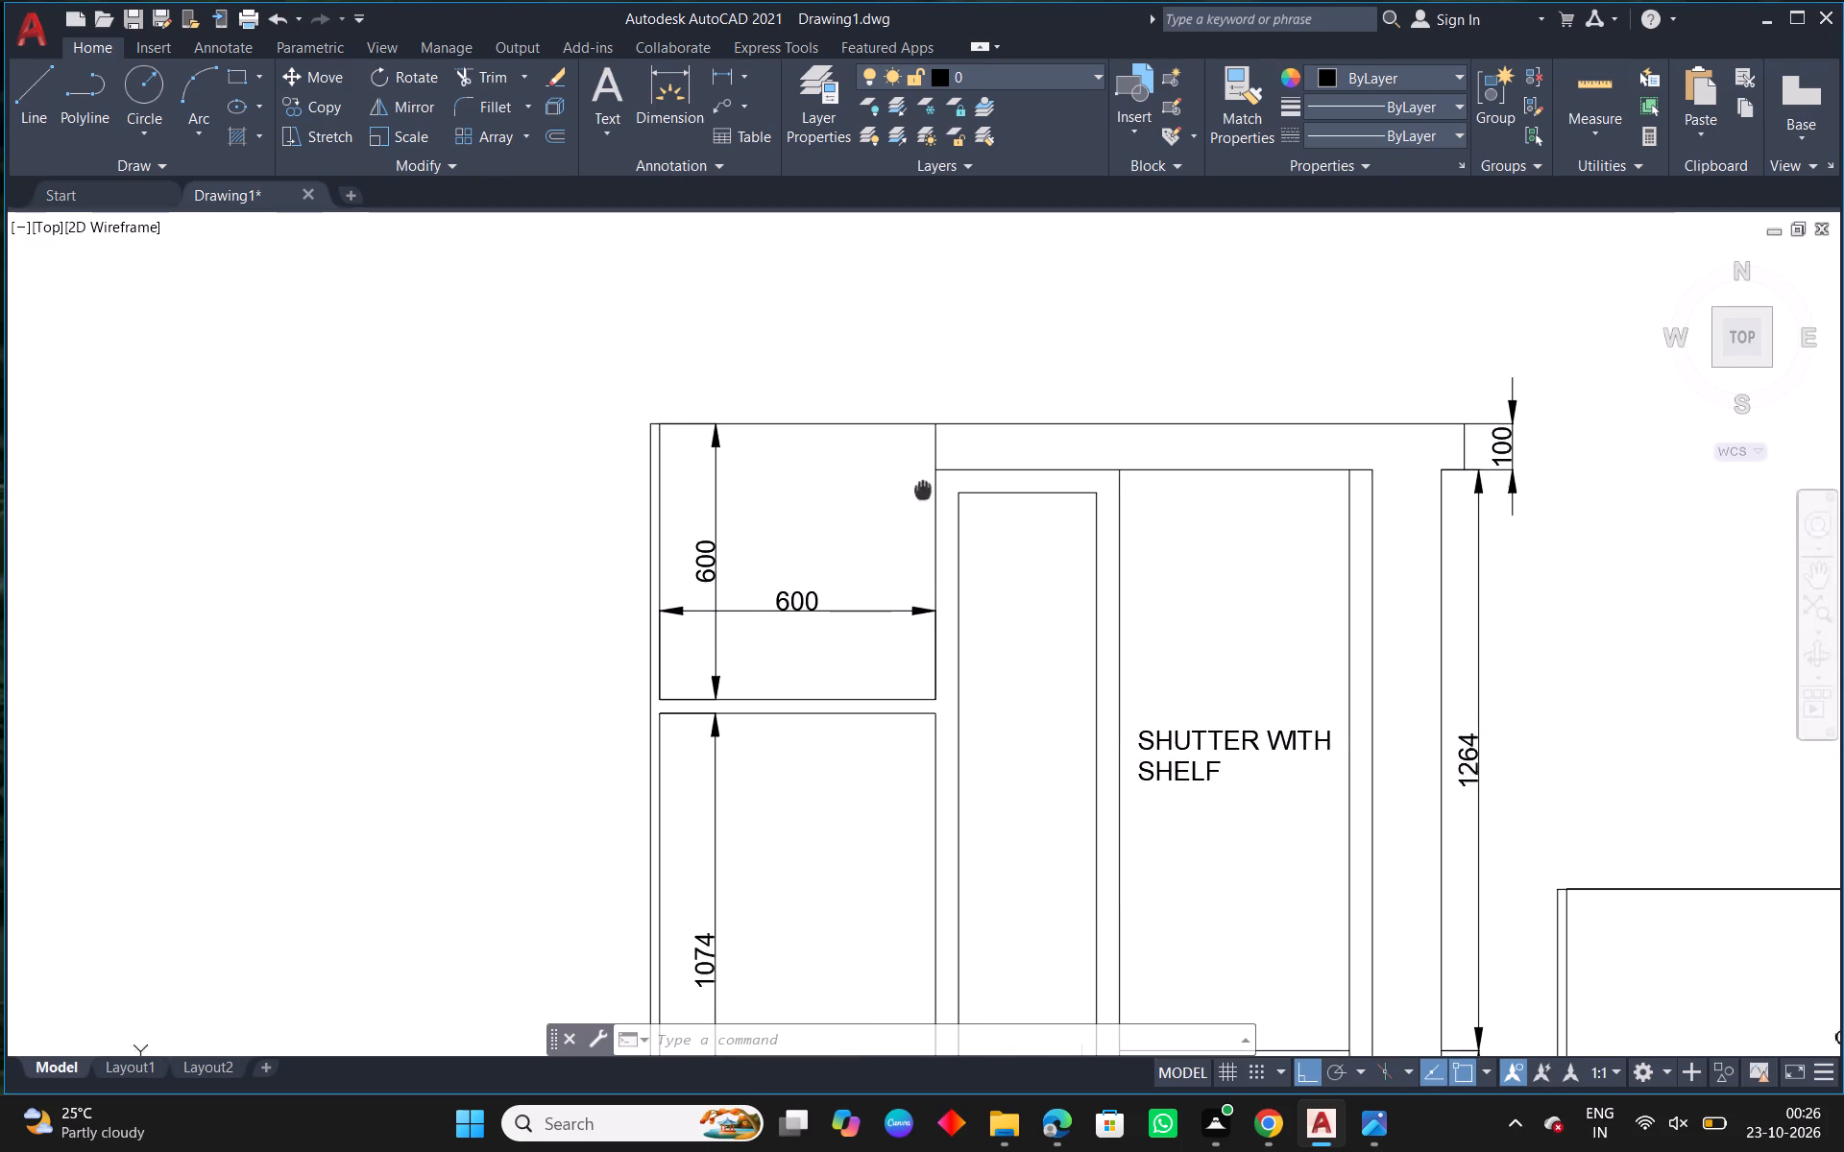
middle_drag(924, 493, 924, 494)
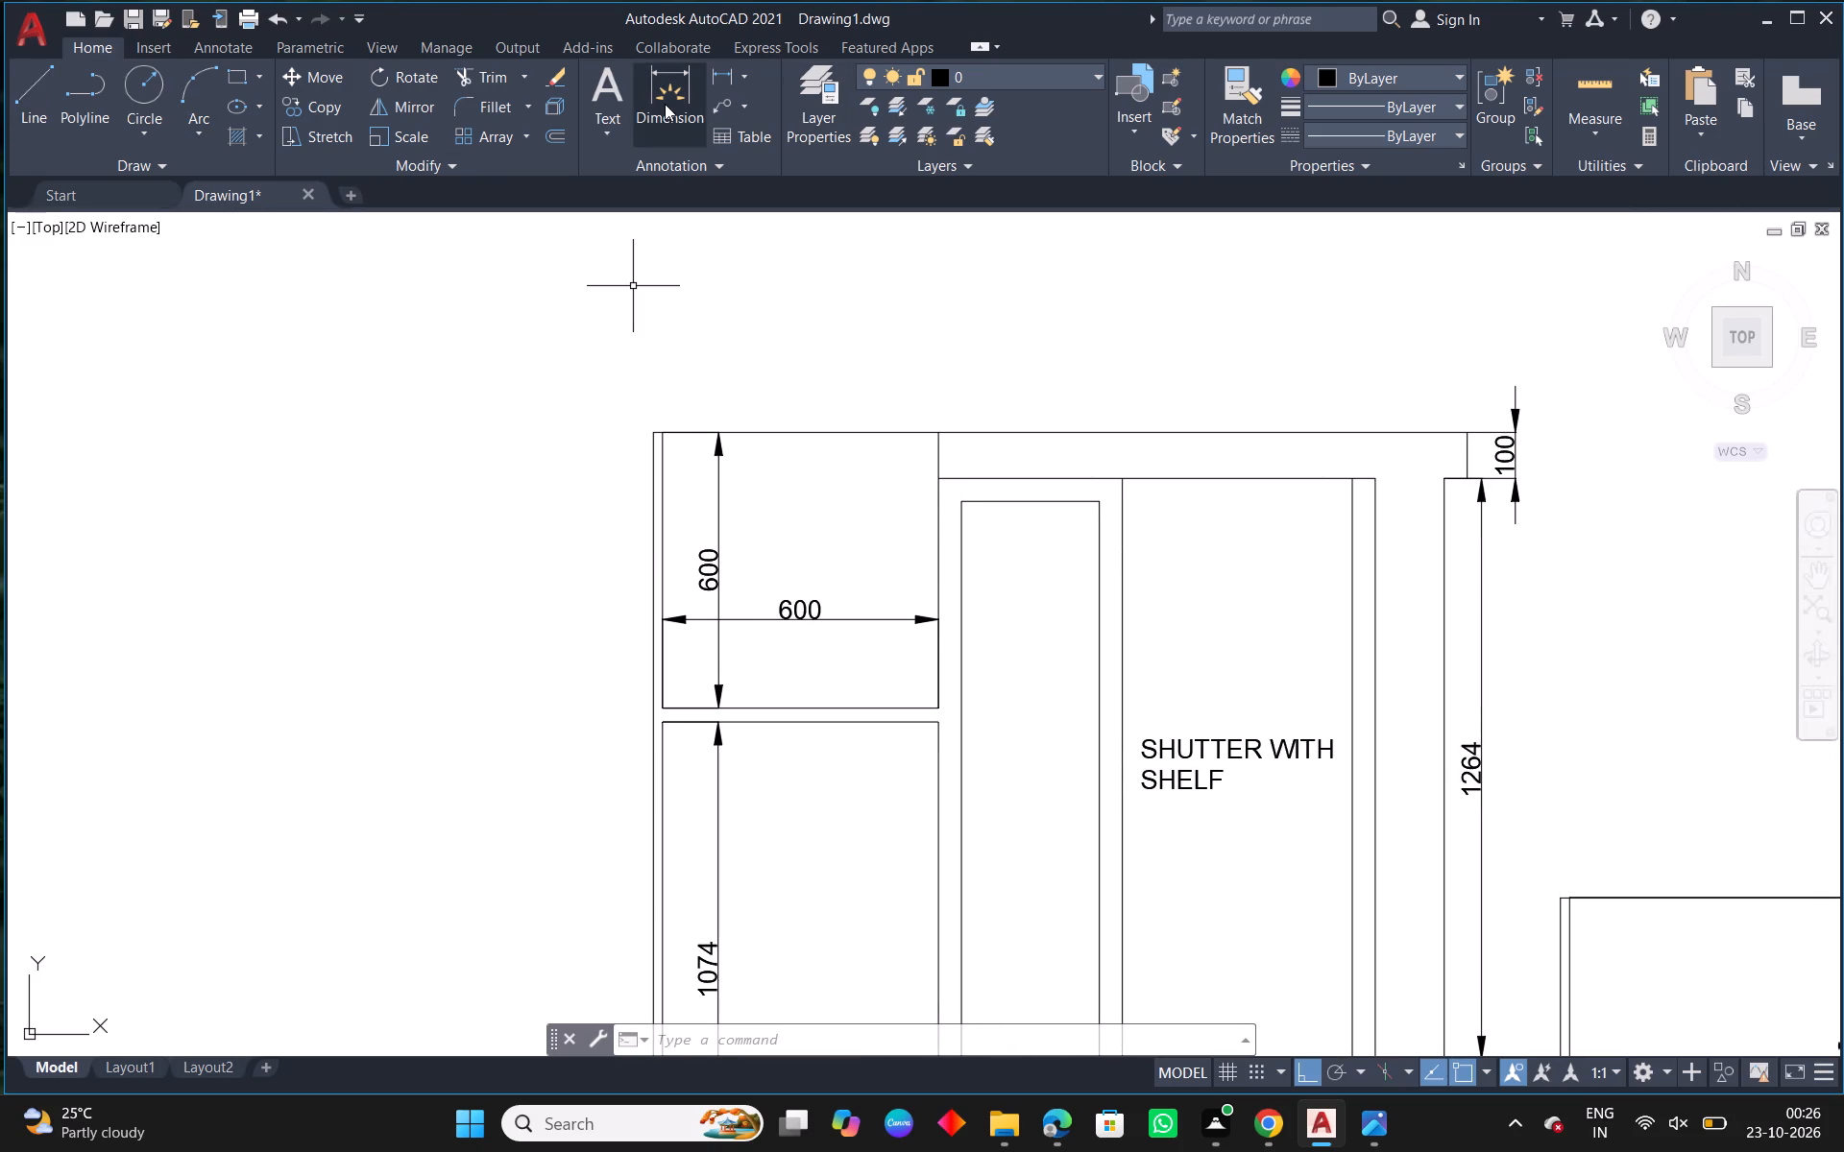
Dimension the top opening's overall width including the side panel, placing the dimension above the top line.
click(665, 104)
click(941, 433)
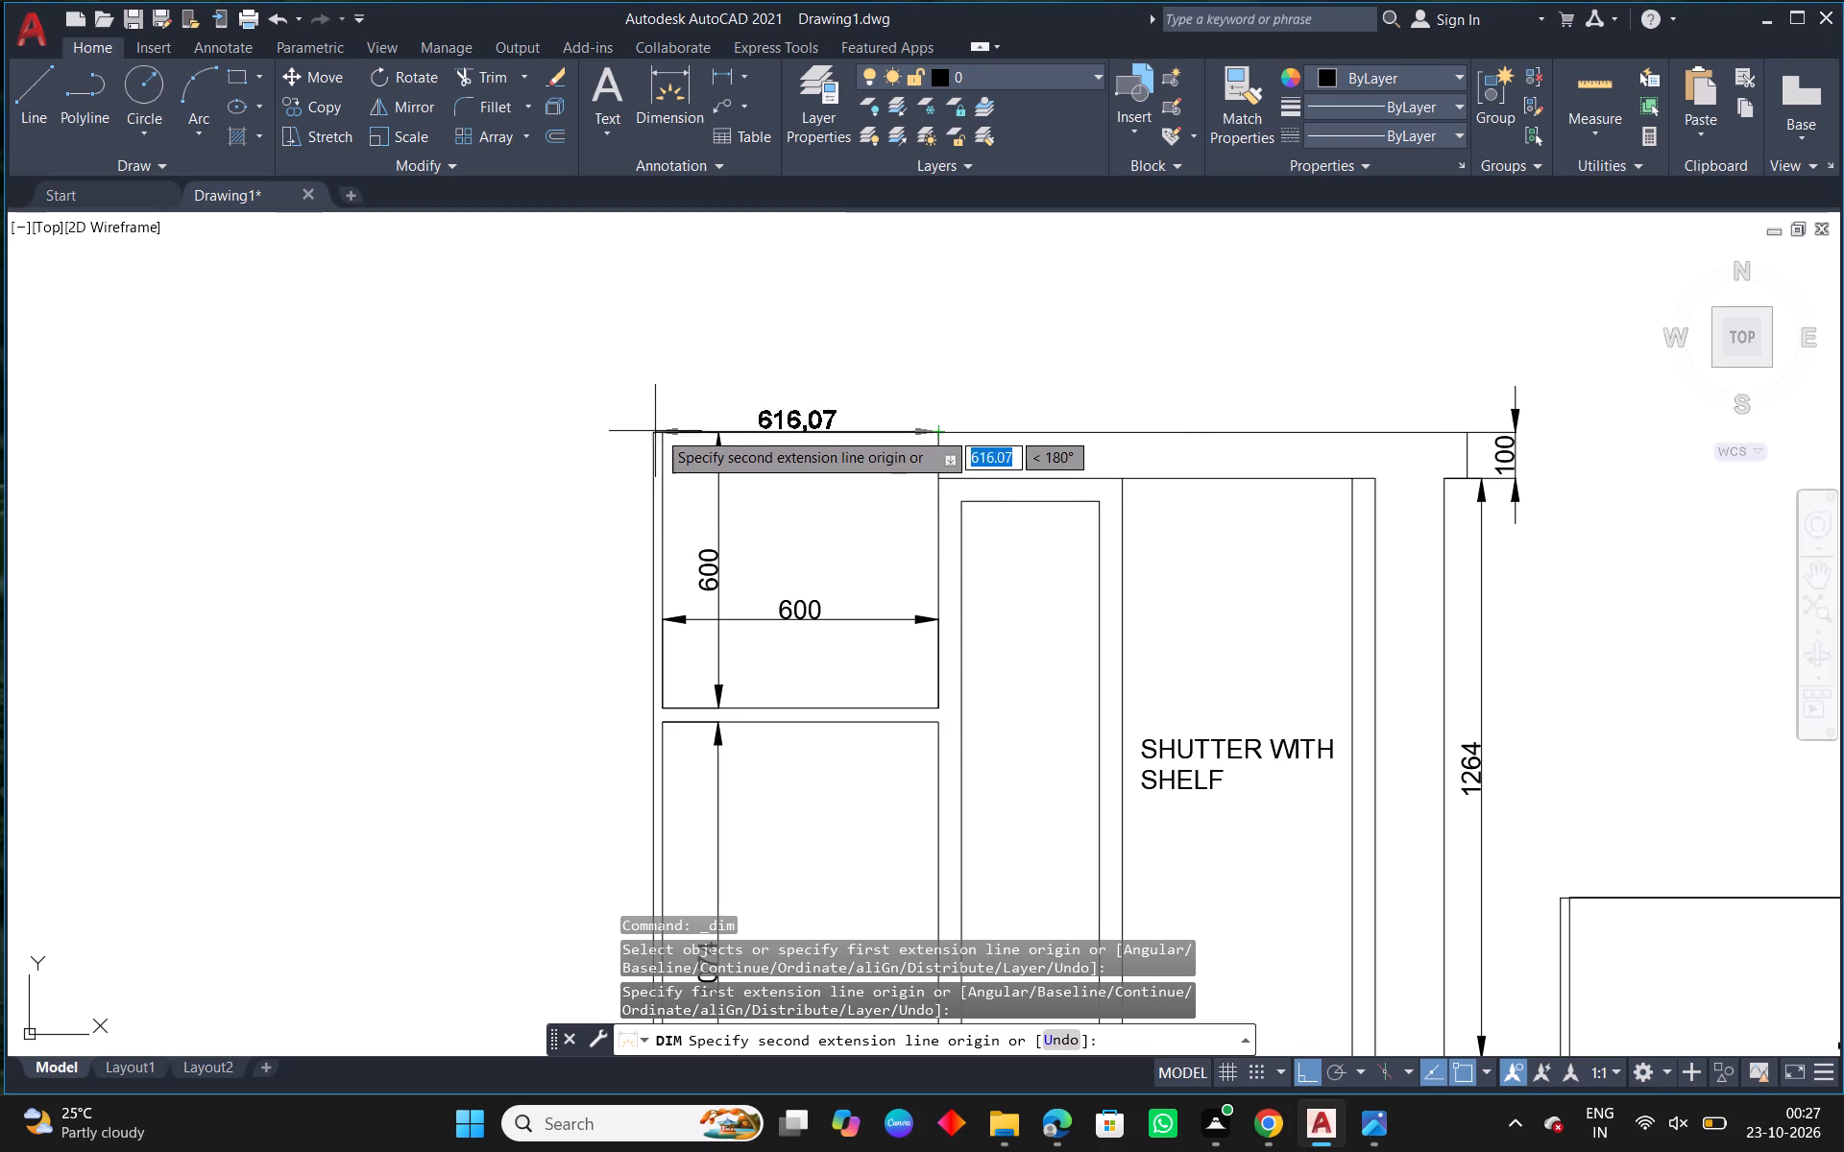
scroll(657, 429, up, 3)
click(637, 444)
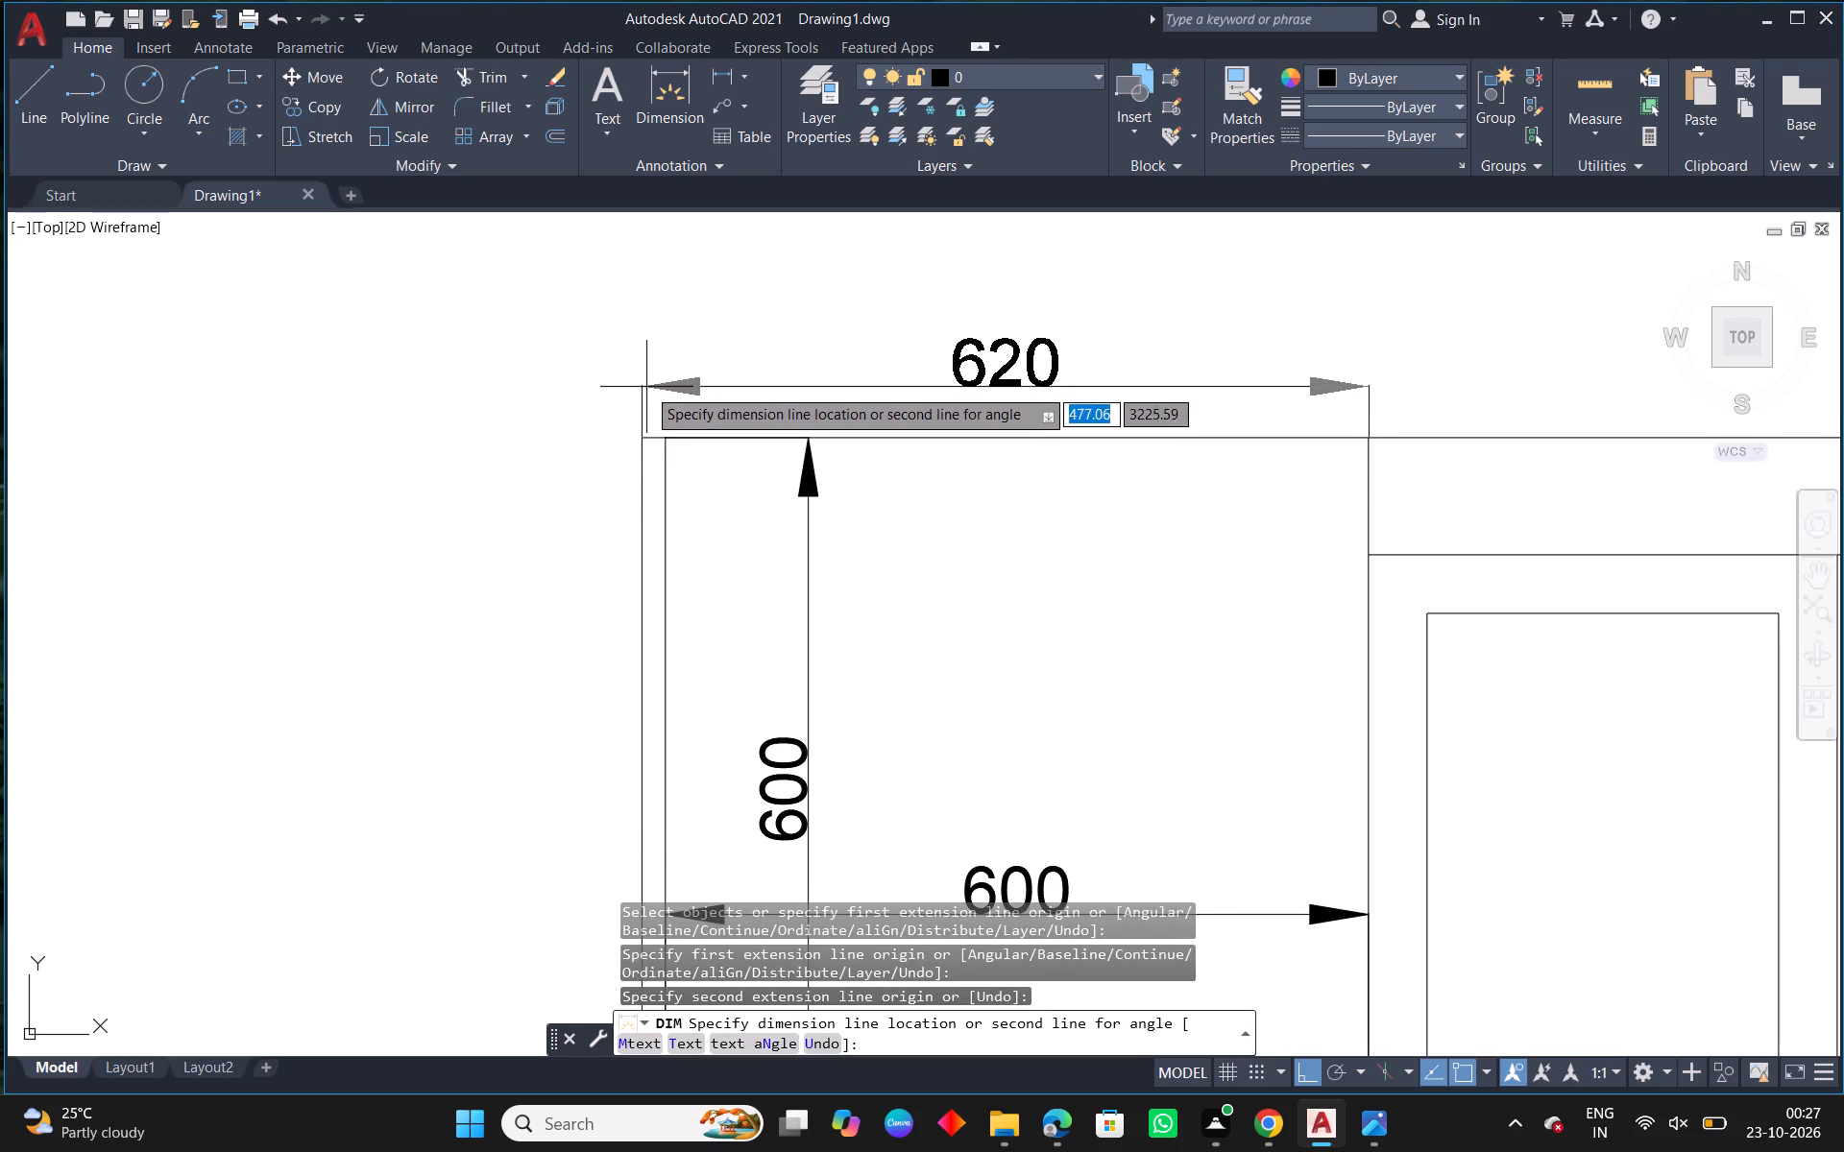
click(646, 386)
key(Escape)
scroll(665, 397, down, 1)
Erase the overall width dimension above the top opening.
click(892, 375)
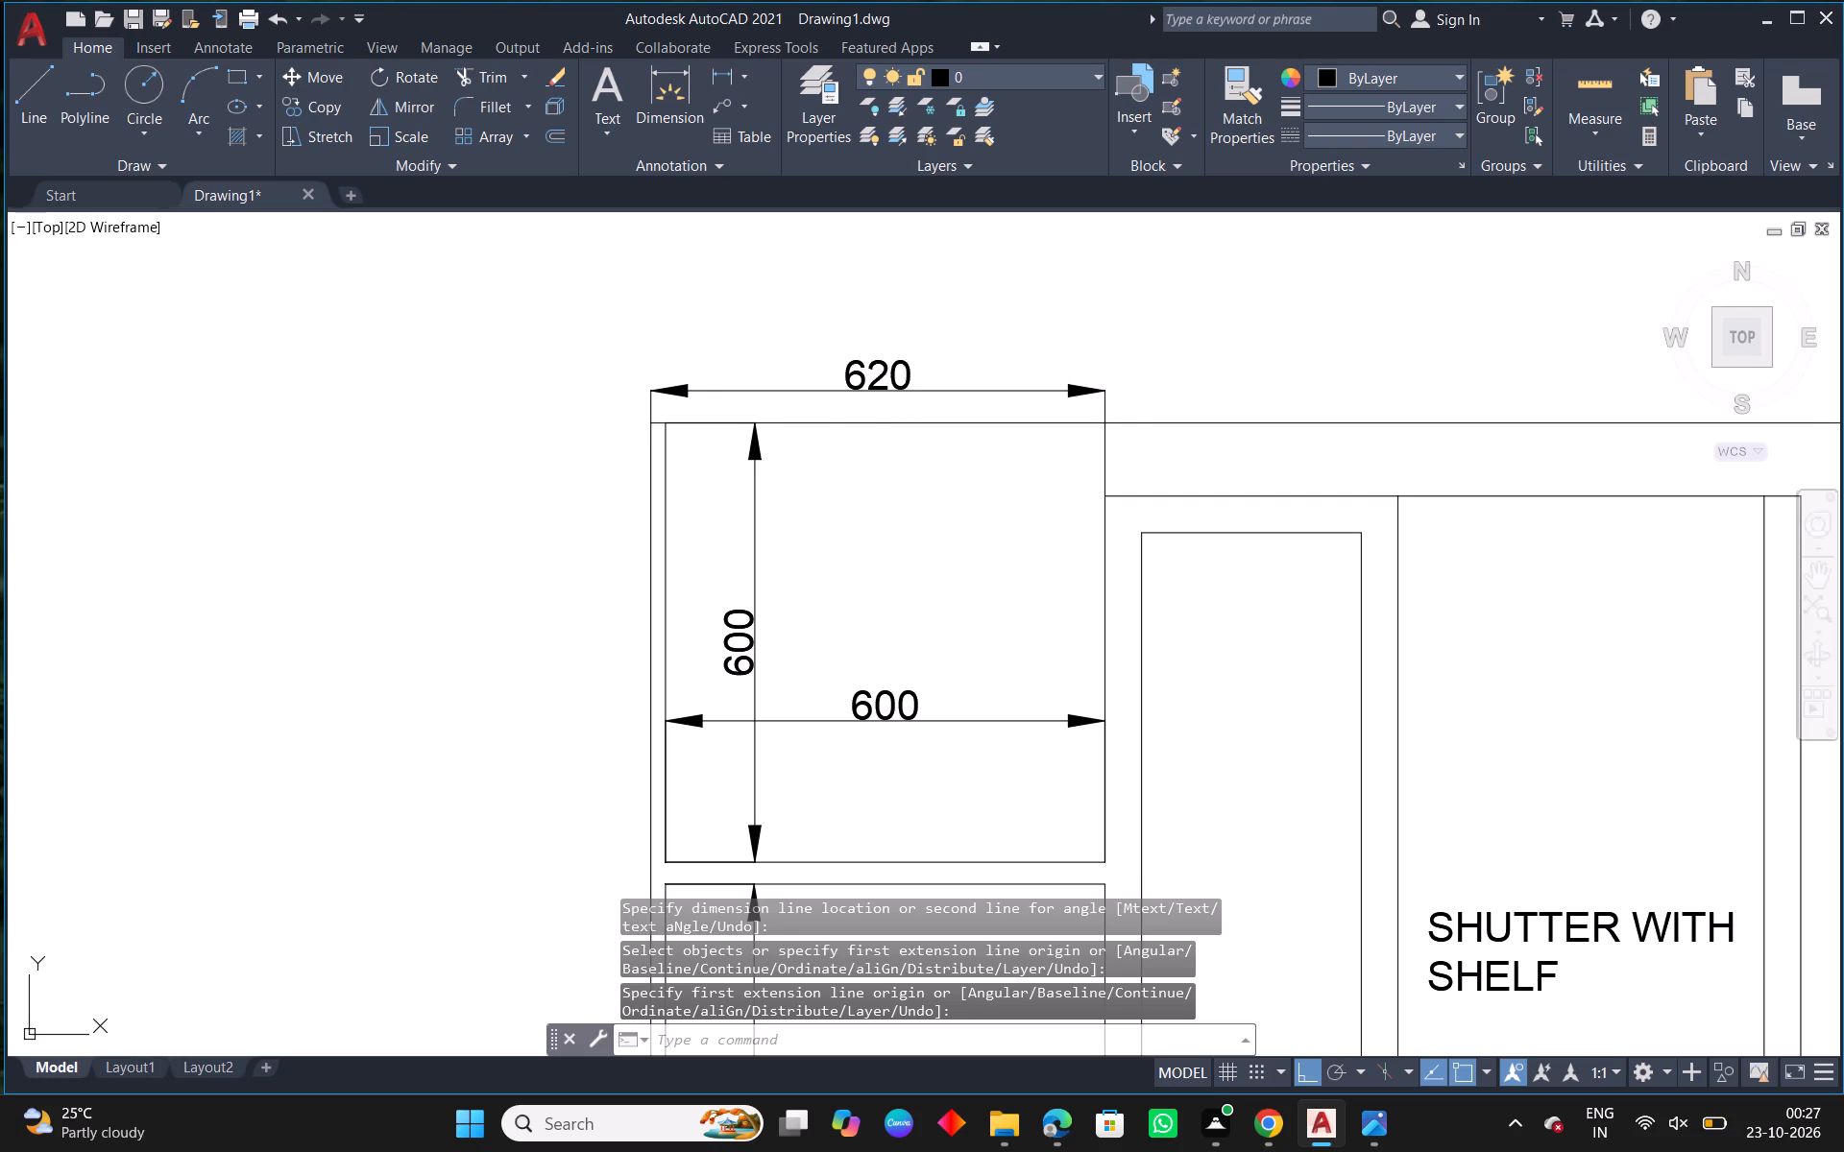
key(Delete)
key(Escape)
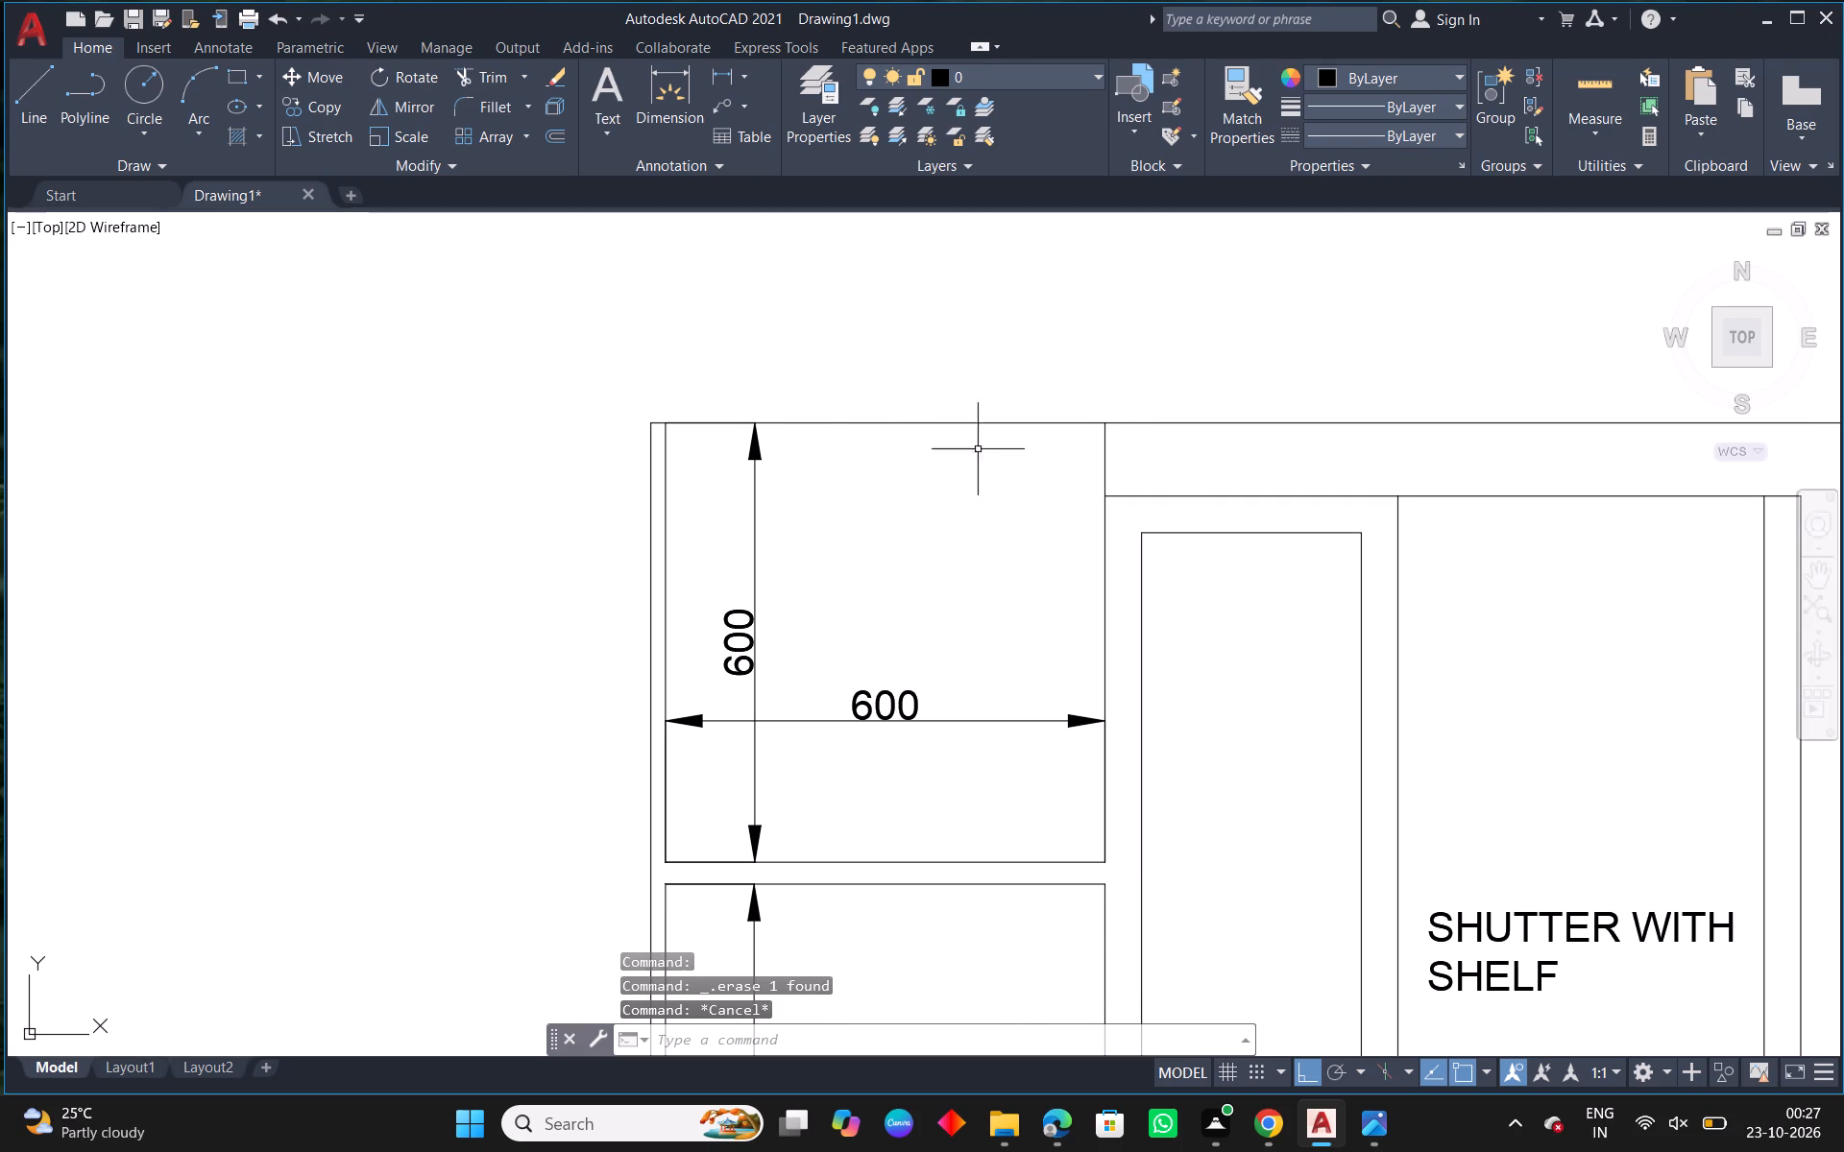
Offset the vertical line between the top opening and the shutter unit 649 towards the side panel, following the reference width.
scroll(1198, 730, down, 4)
middle_drag(1369, 767, 991, 698)
scroll(1053, 779, up, 3)
scroll(1308, 886, up, 1)
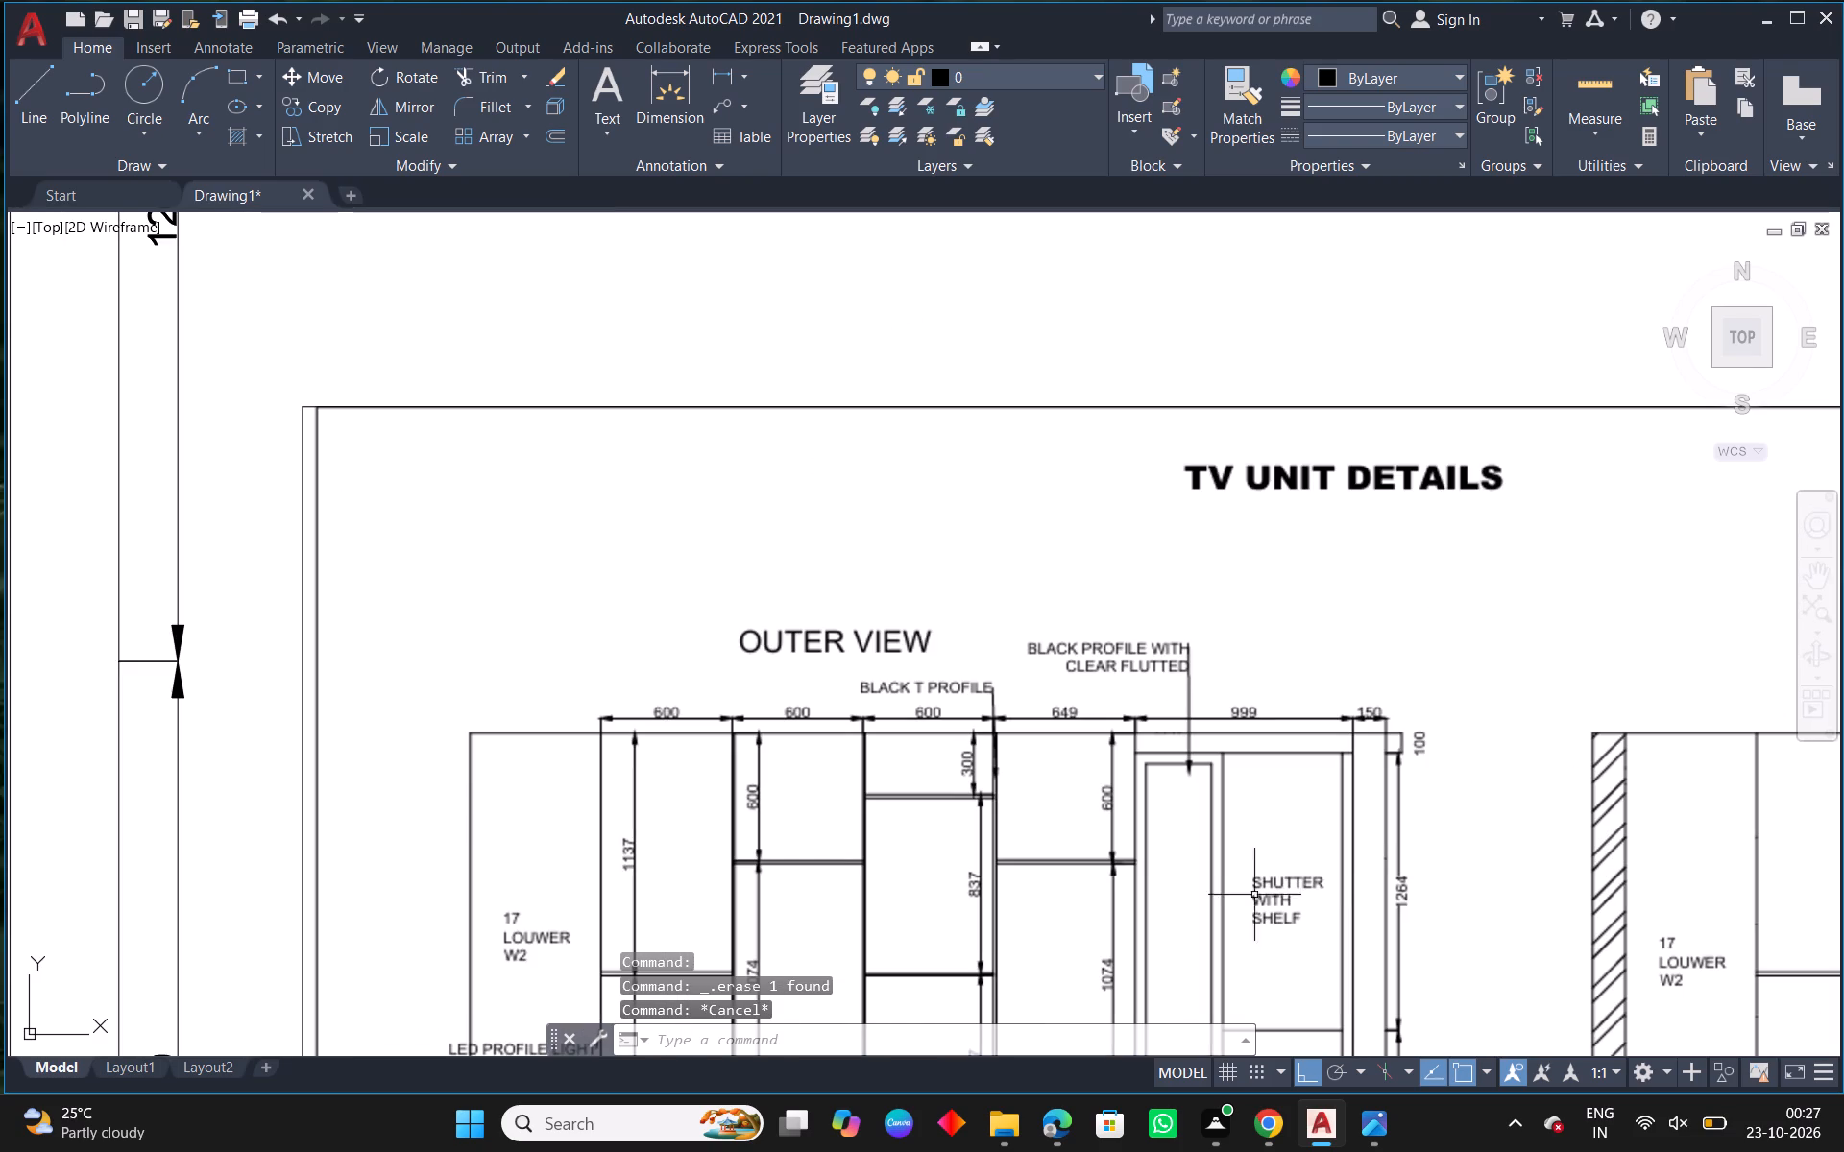
scroll(1147, 821, up, 1)
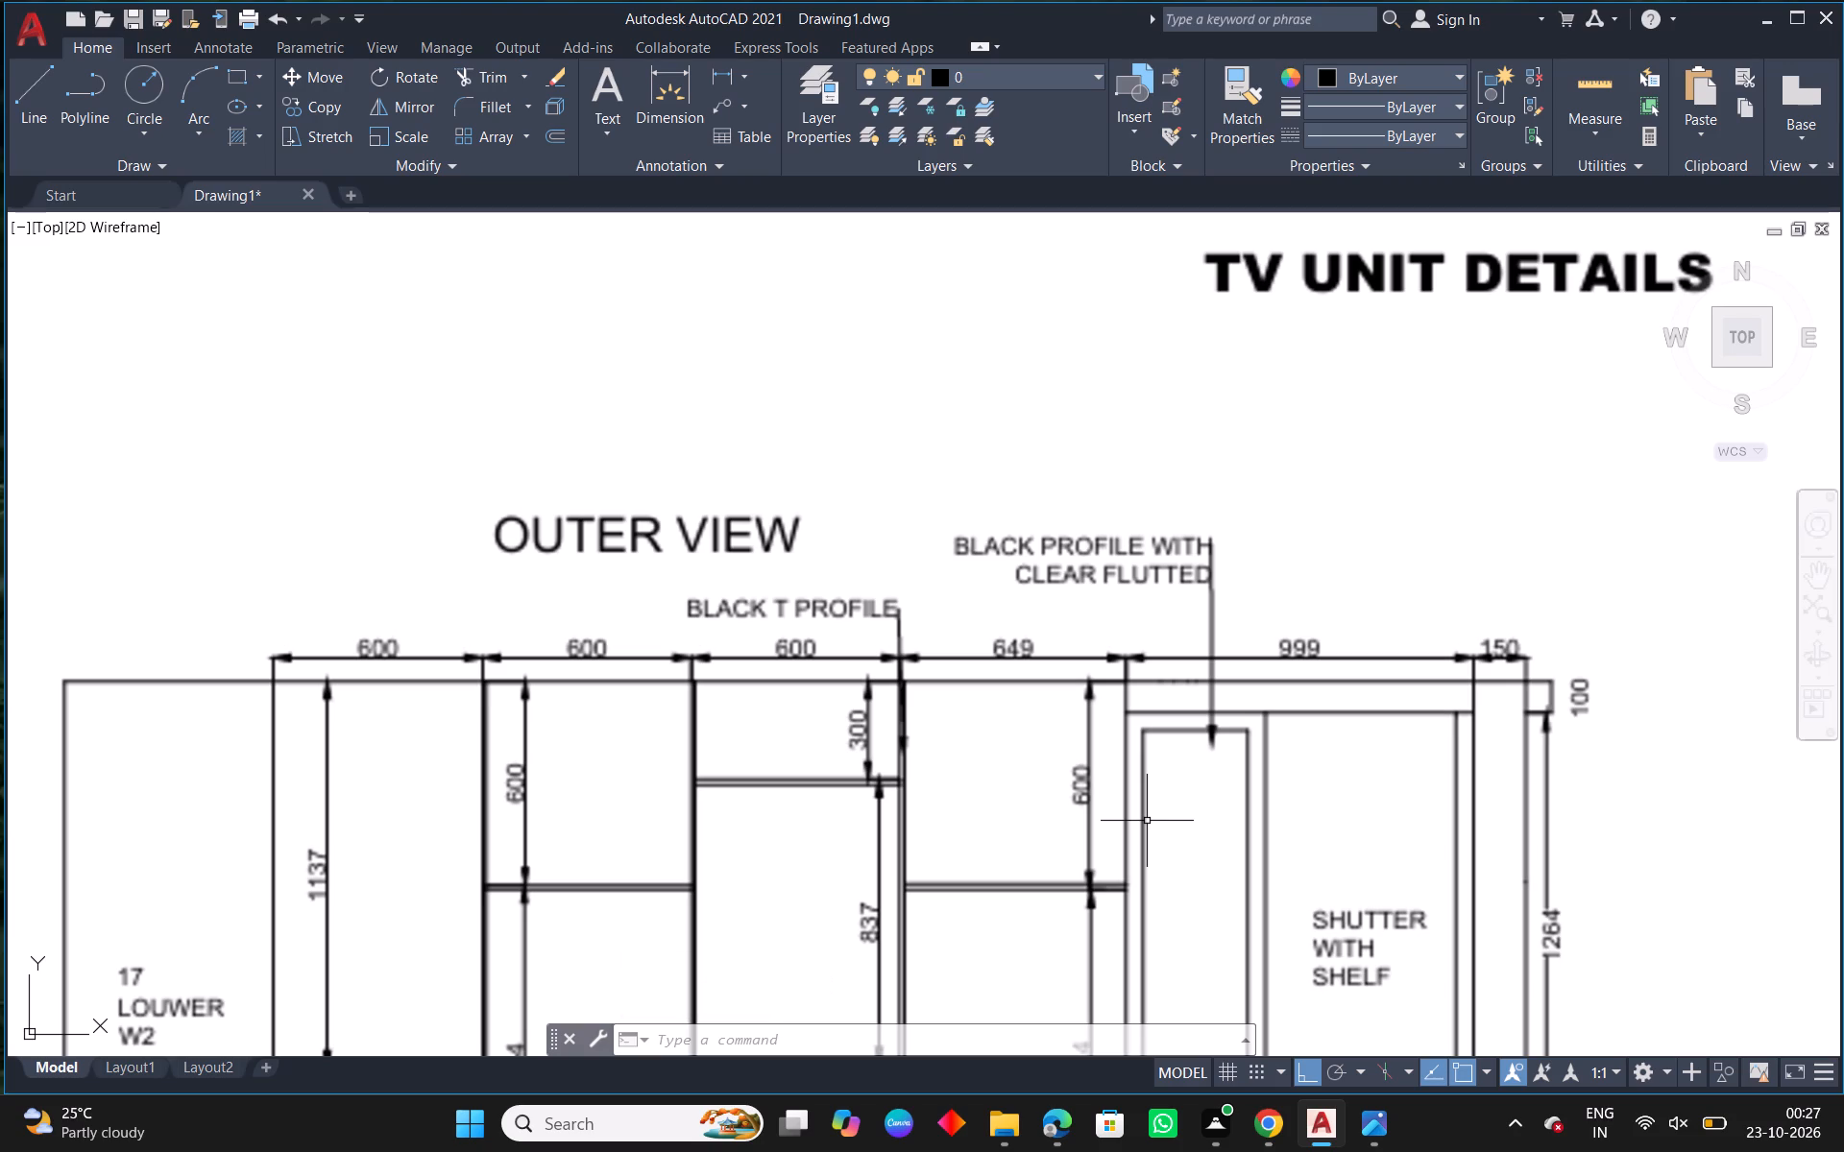
scroll(1147, 818, down, 4)
middle_drag(658, 708, 1043, 756)
key(Escape)
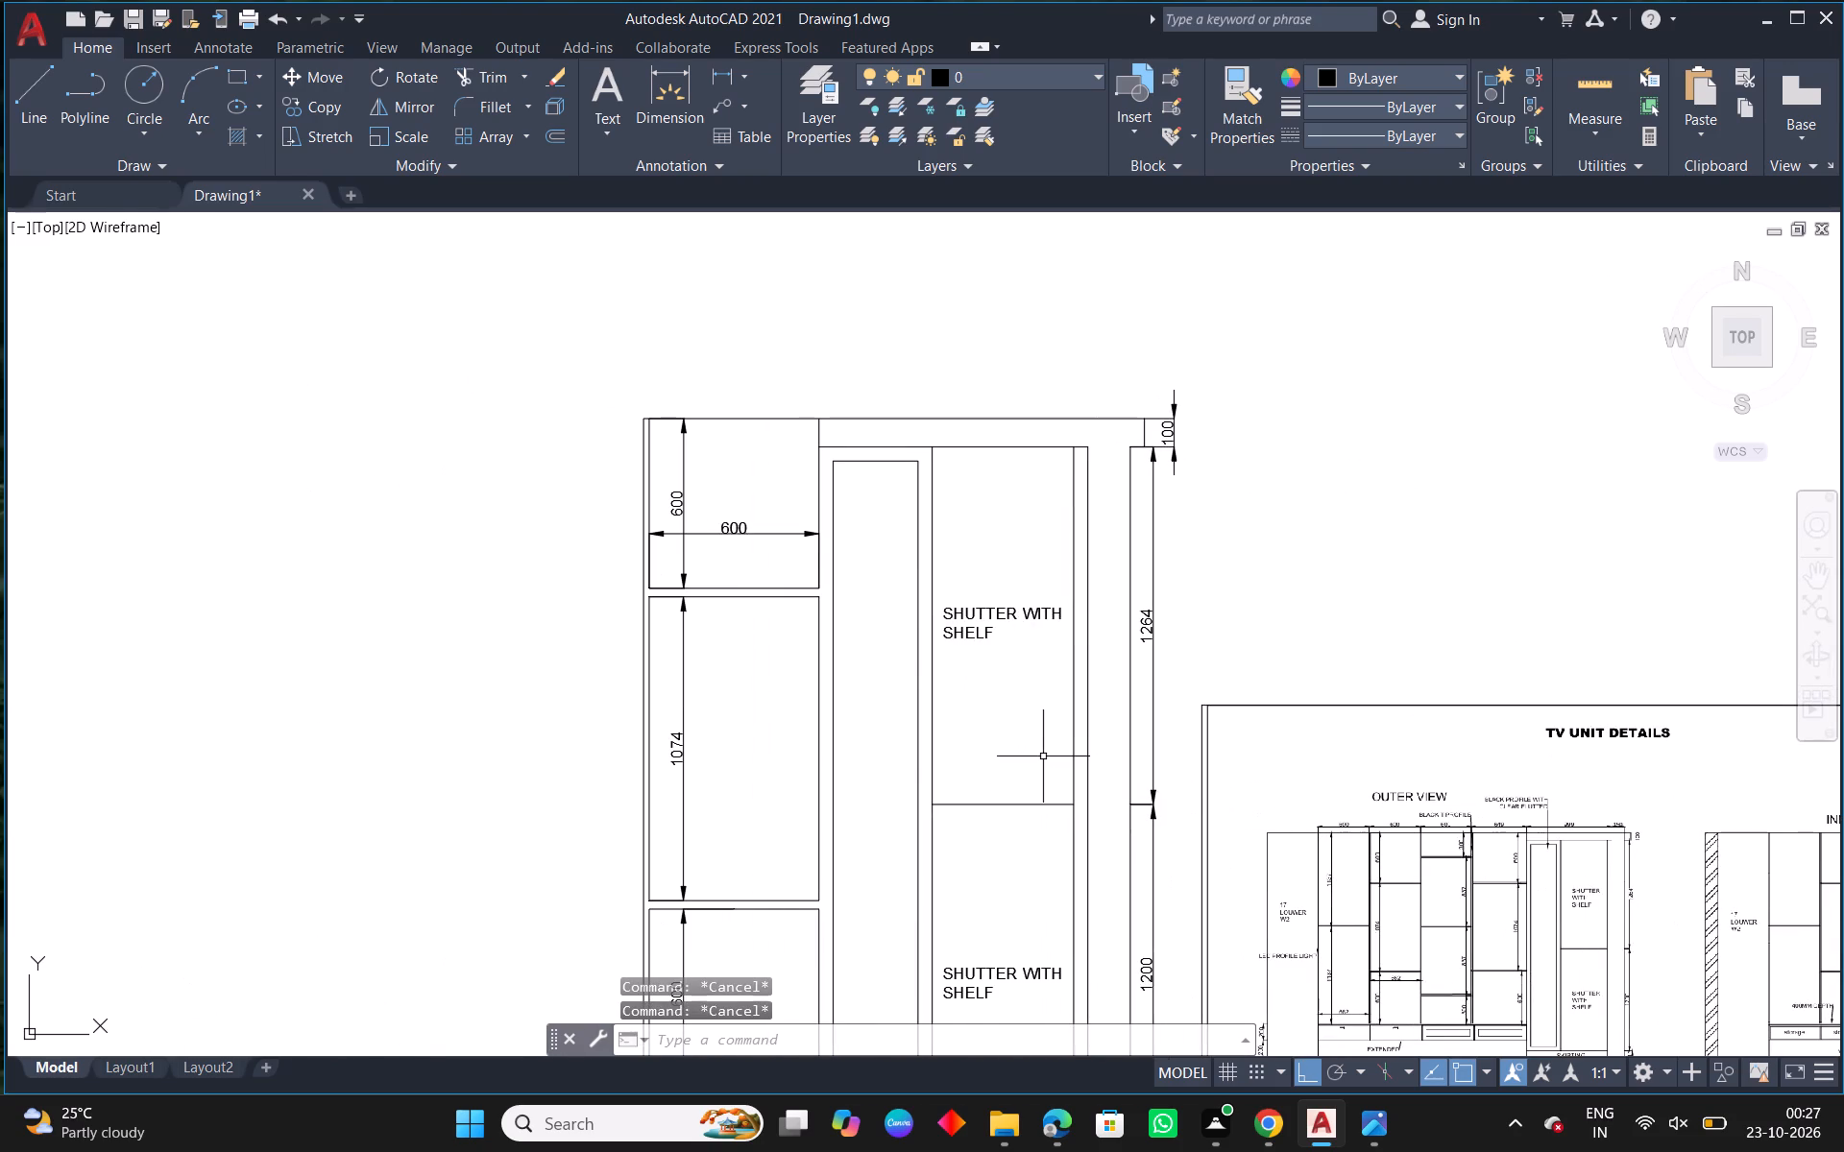
text(O 649)
key(space)
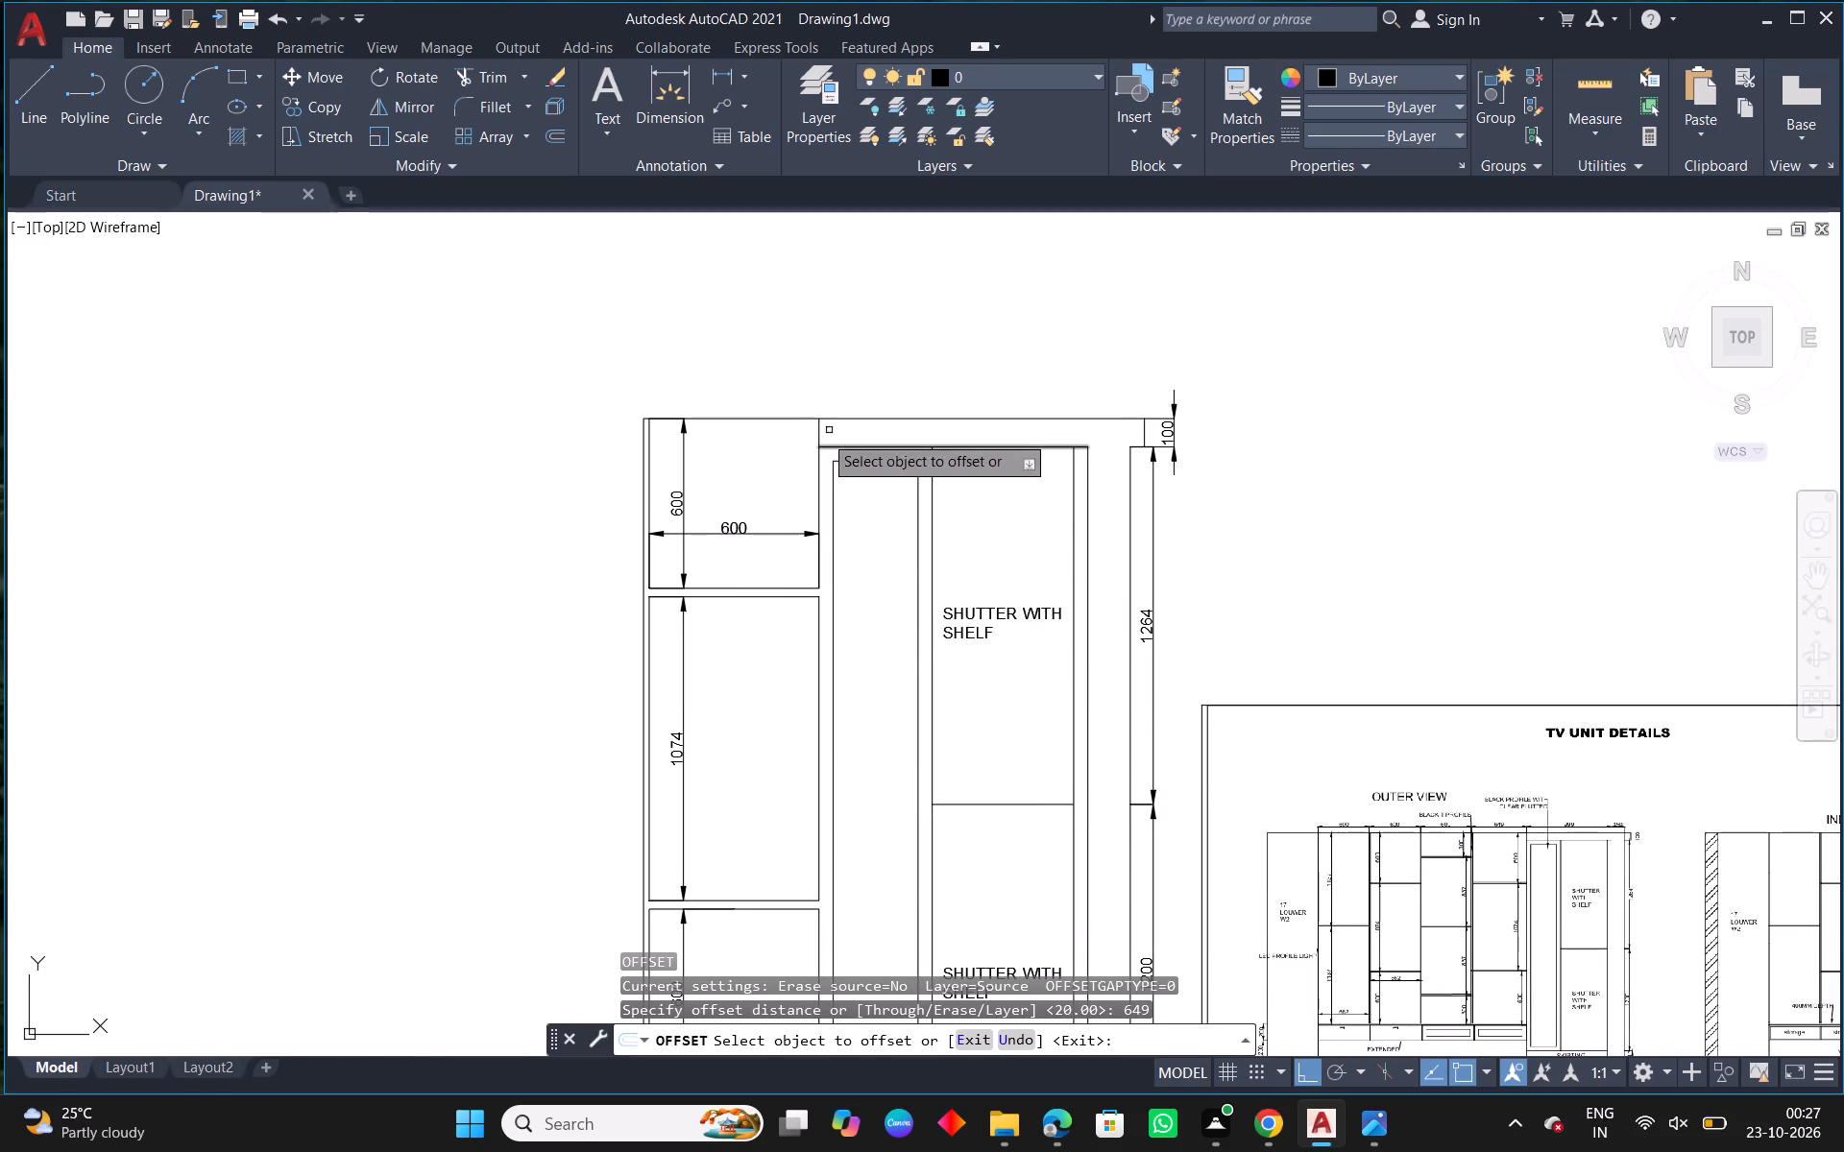
click(821, 436)
click(698, 447)
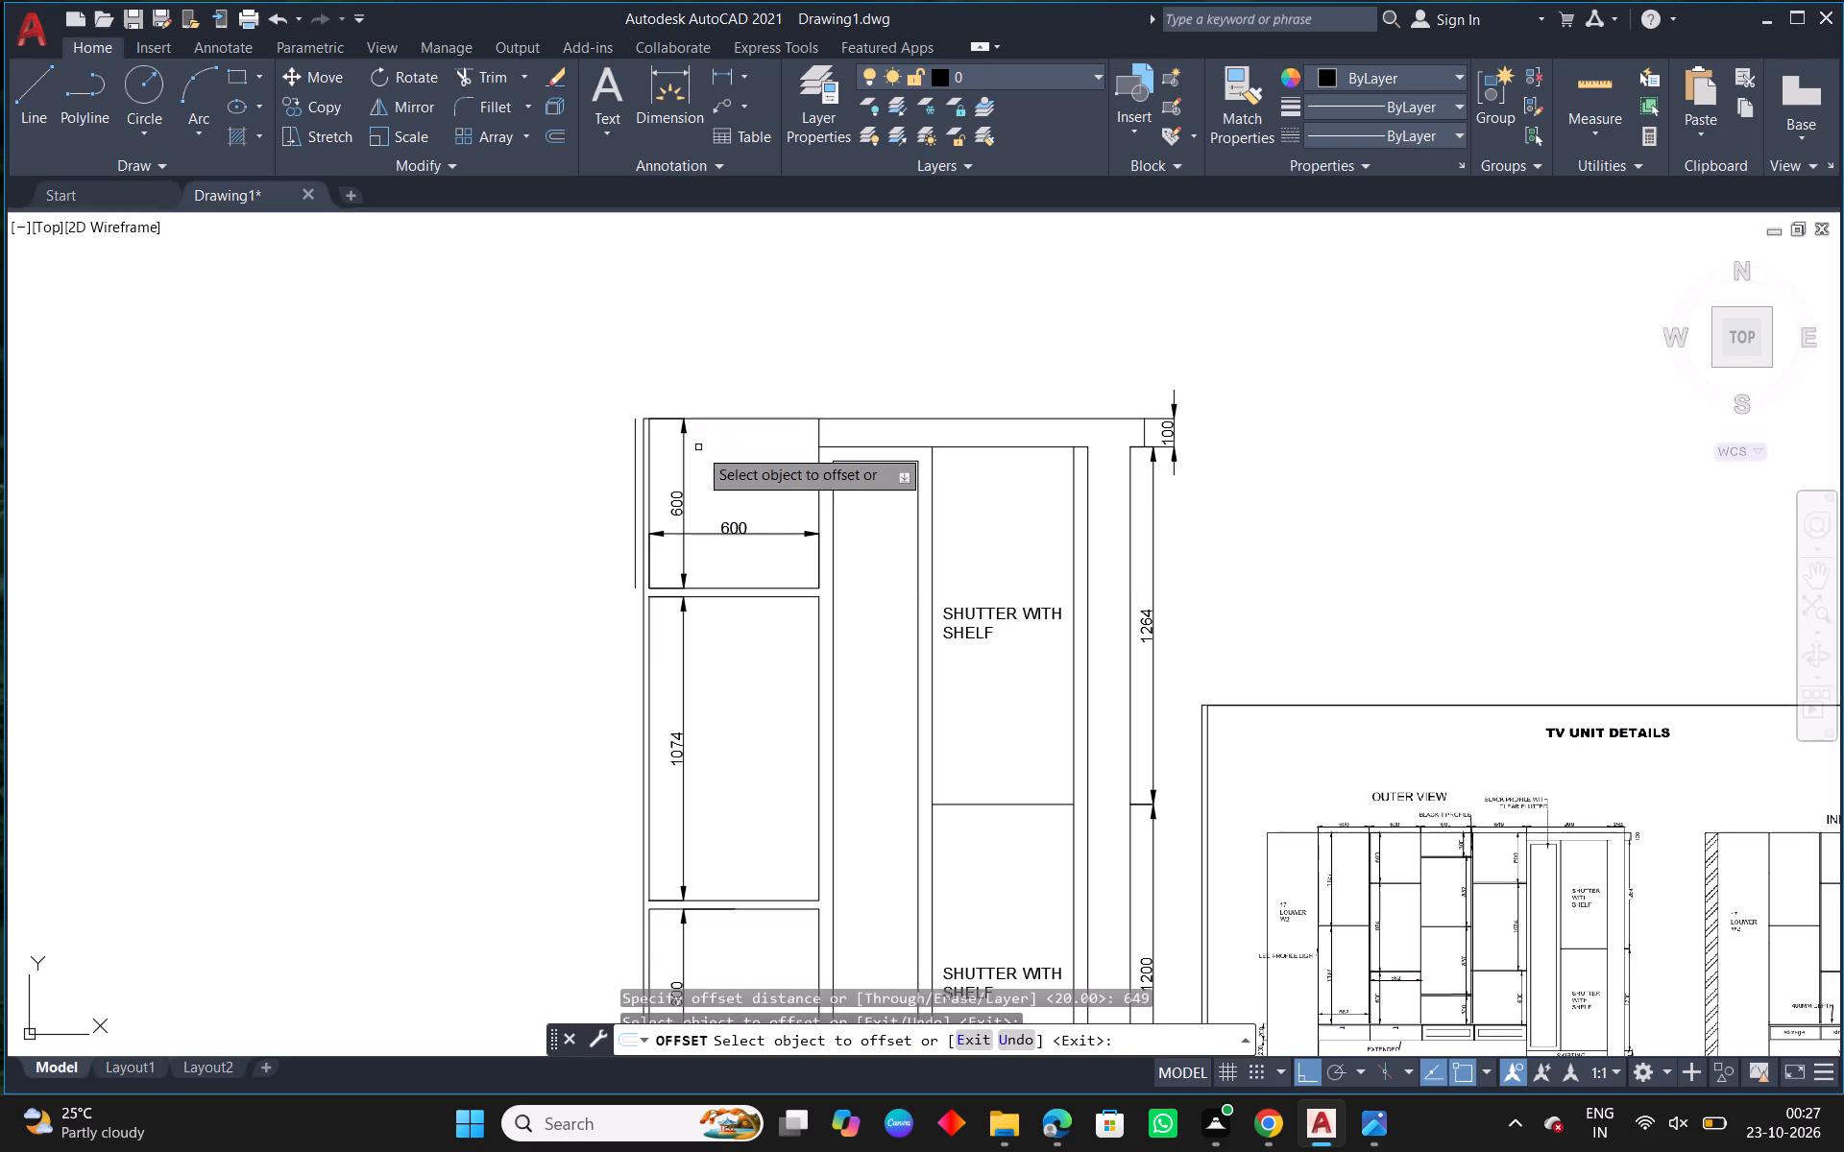
key(Escape)
Erase the old outer side panel line between the new offset line and the openings.
scroll(606, 435, up, 2)
click(697, 439)
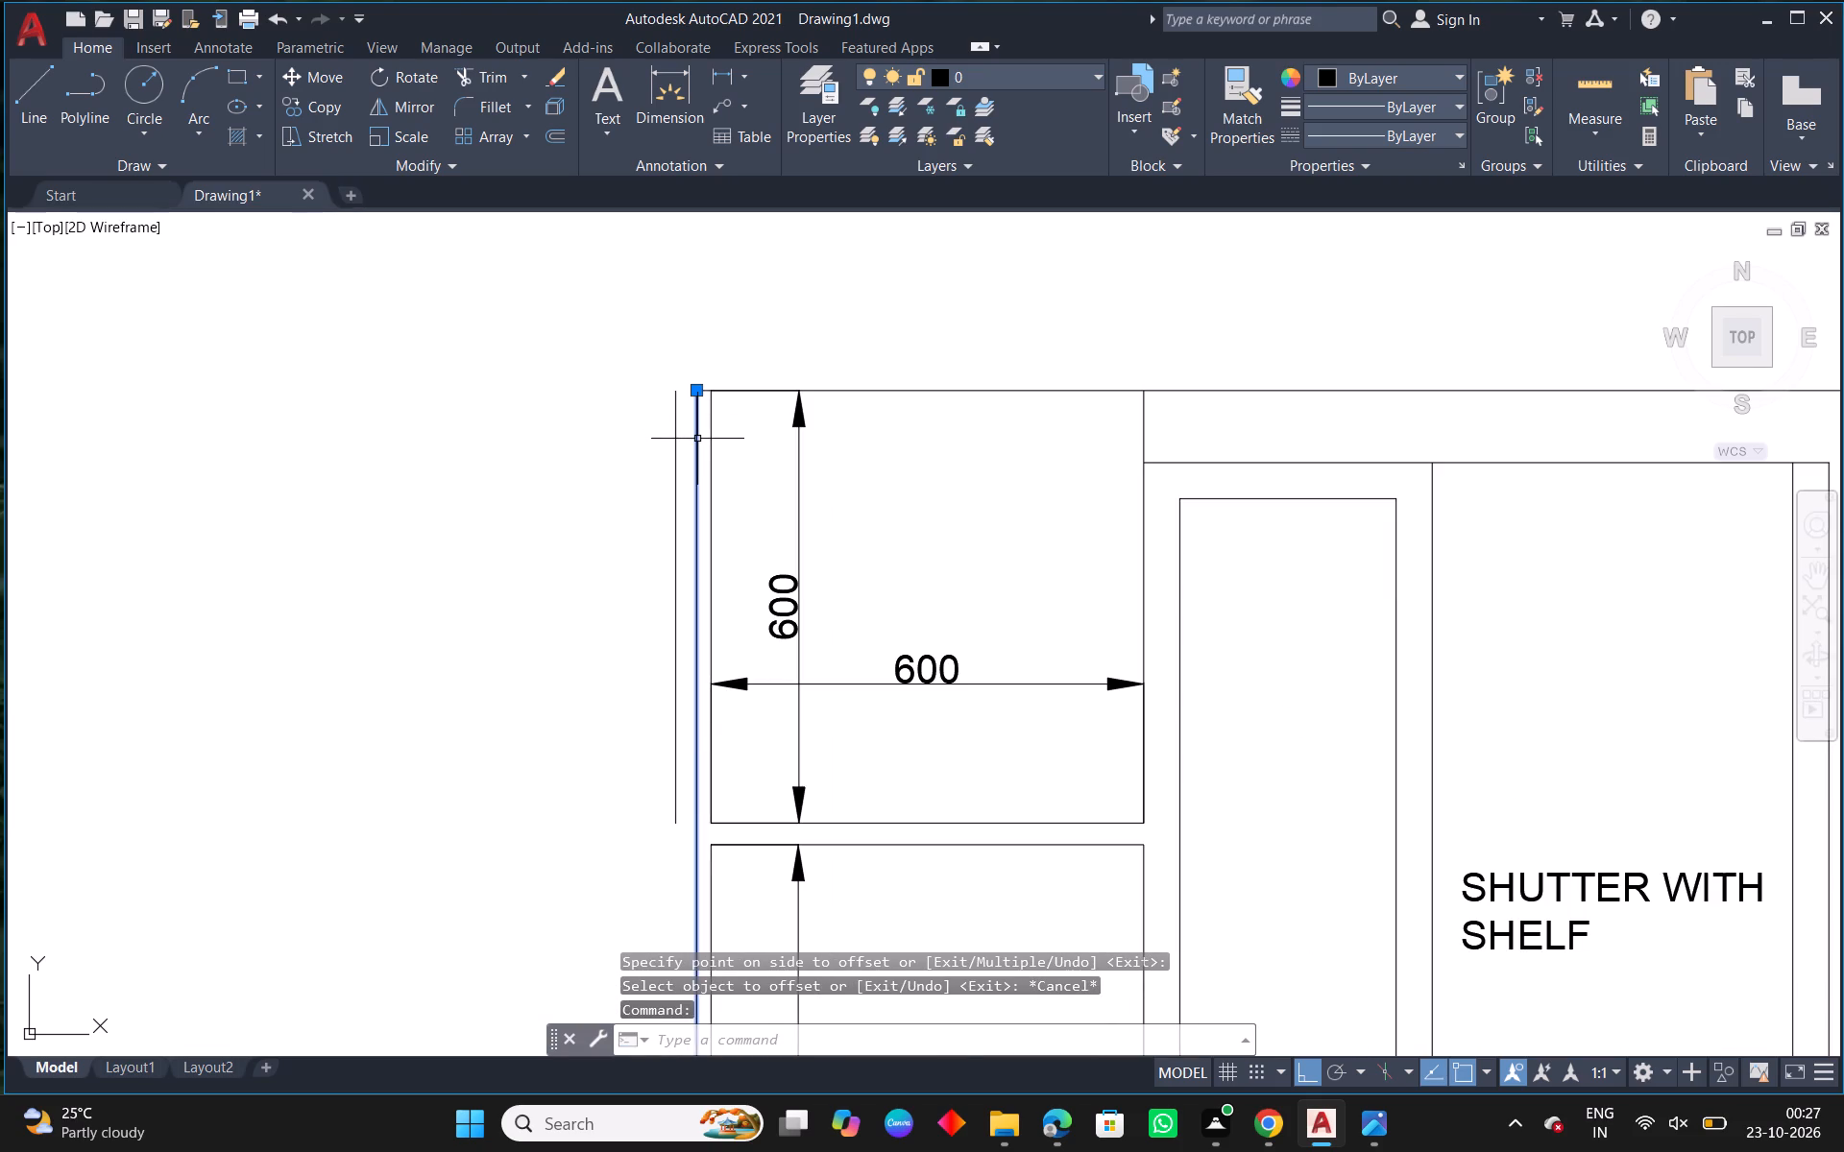
key(Delete)
key(Escape)
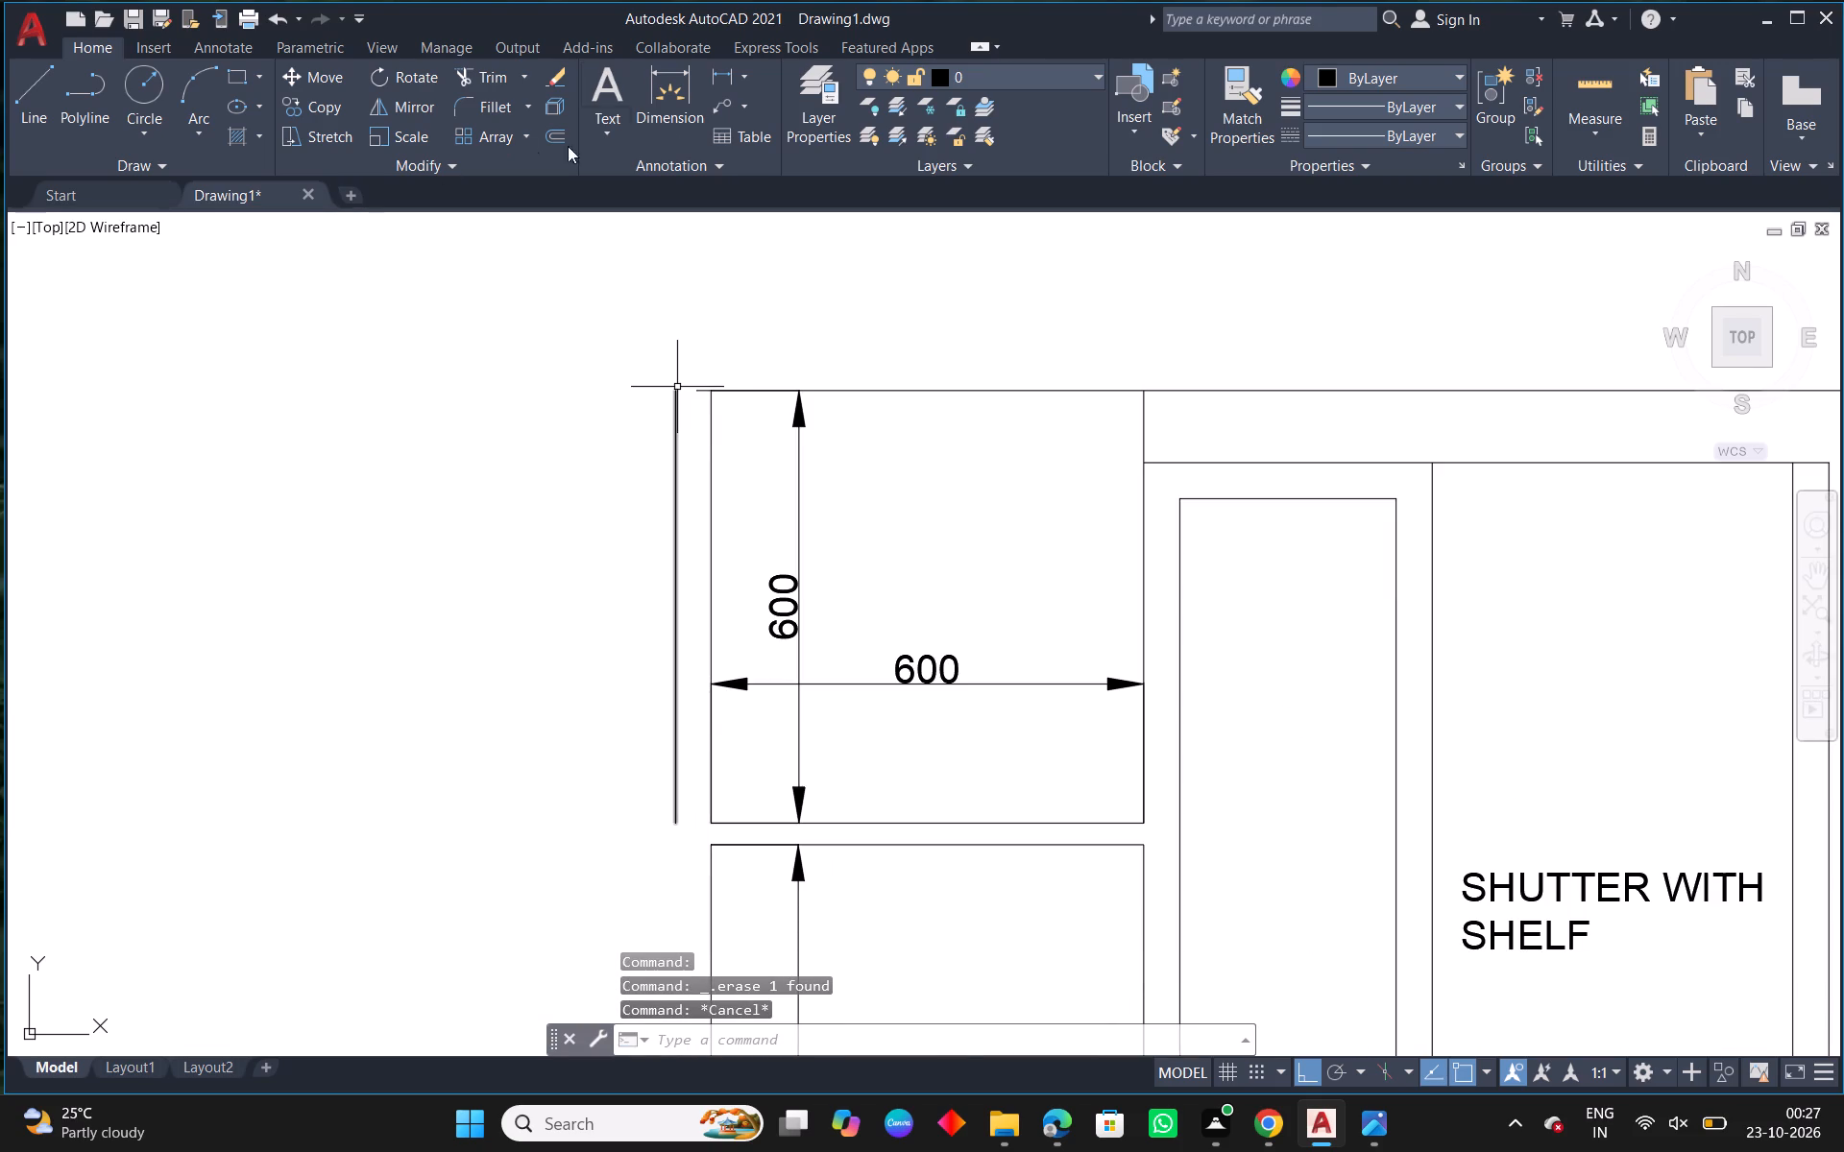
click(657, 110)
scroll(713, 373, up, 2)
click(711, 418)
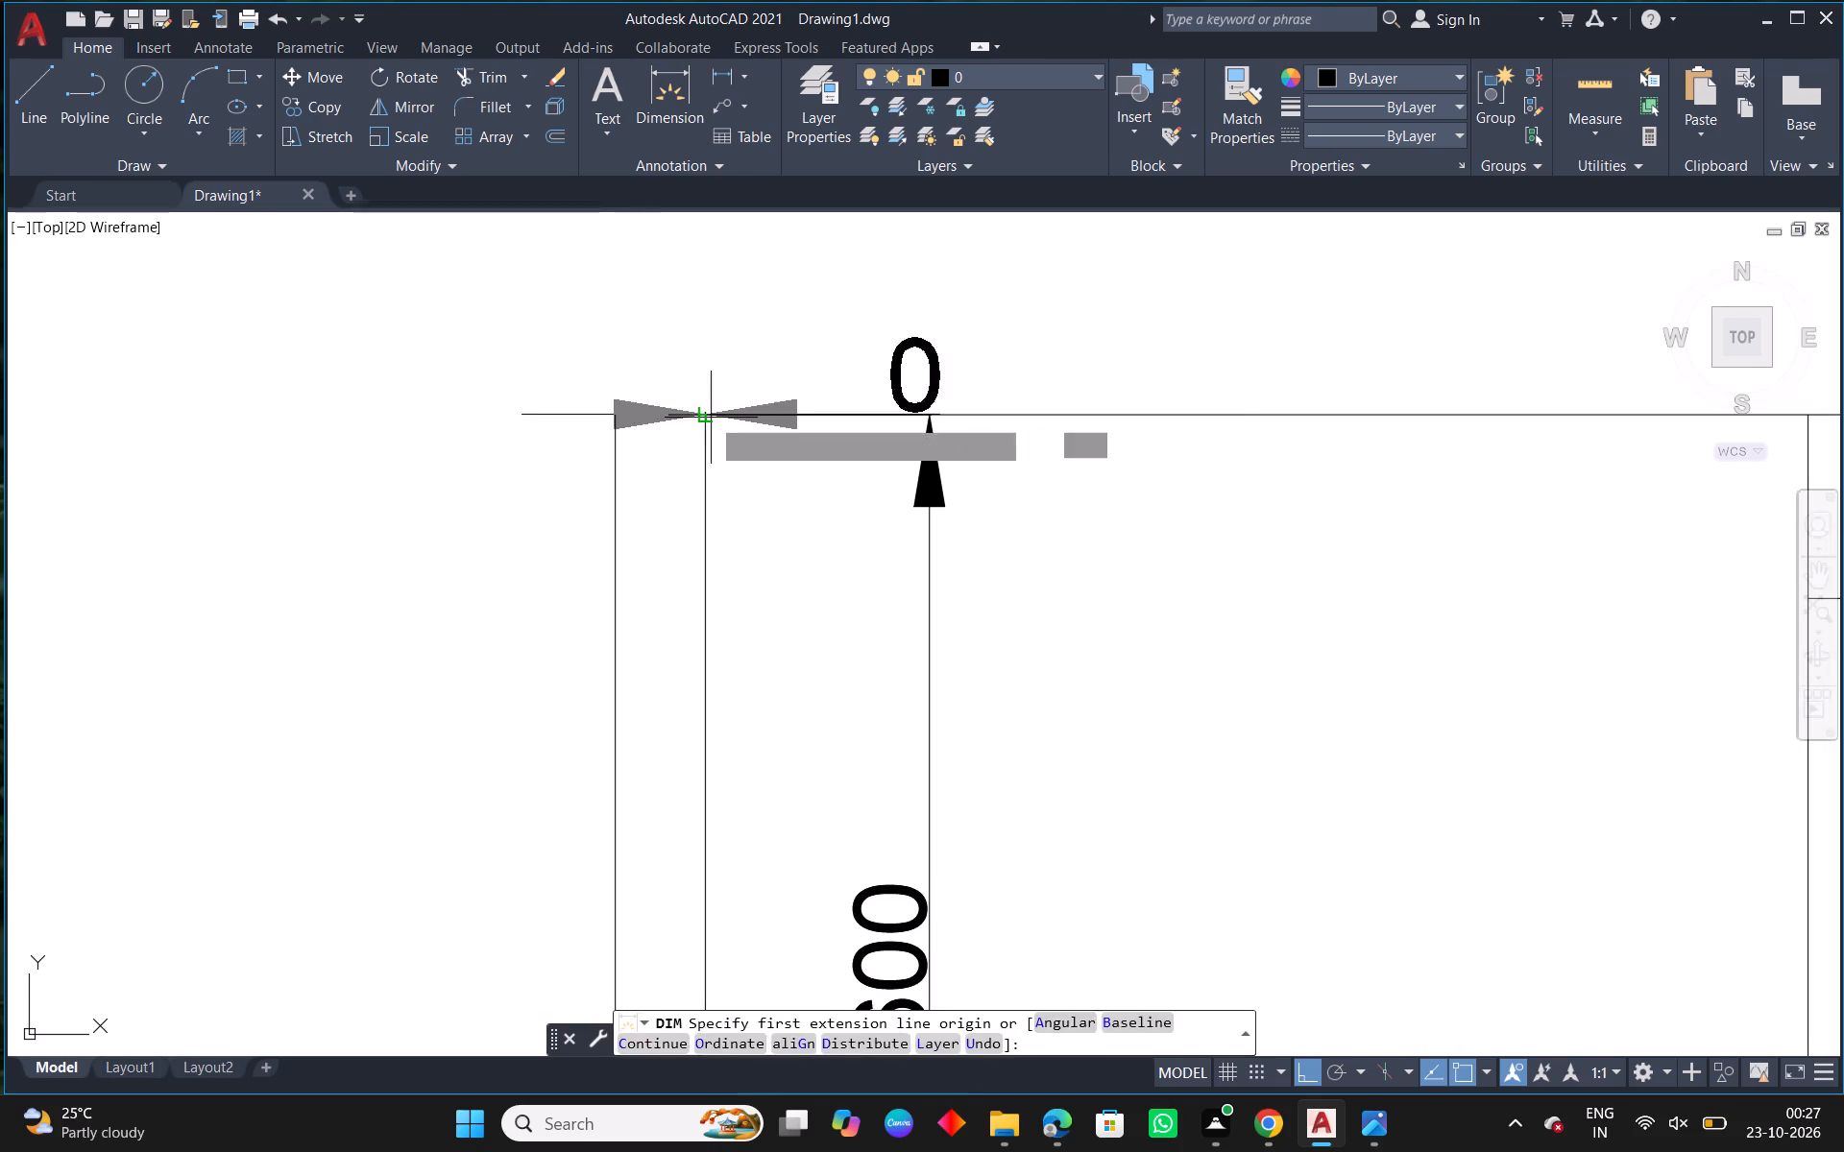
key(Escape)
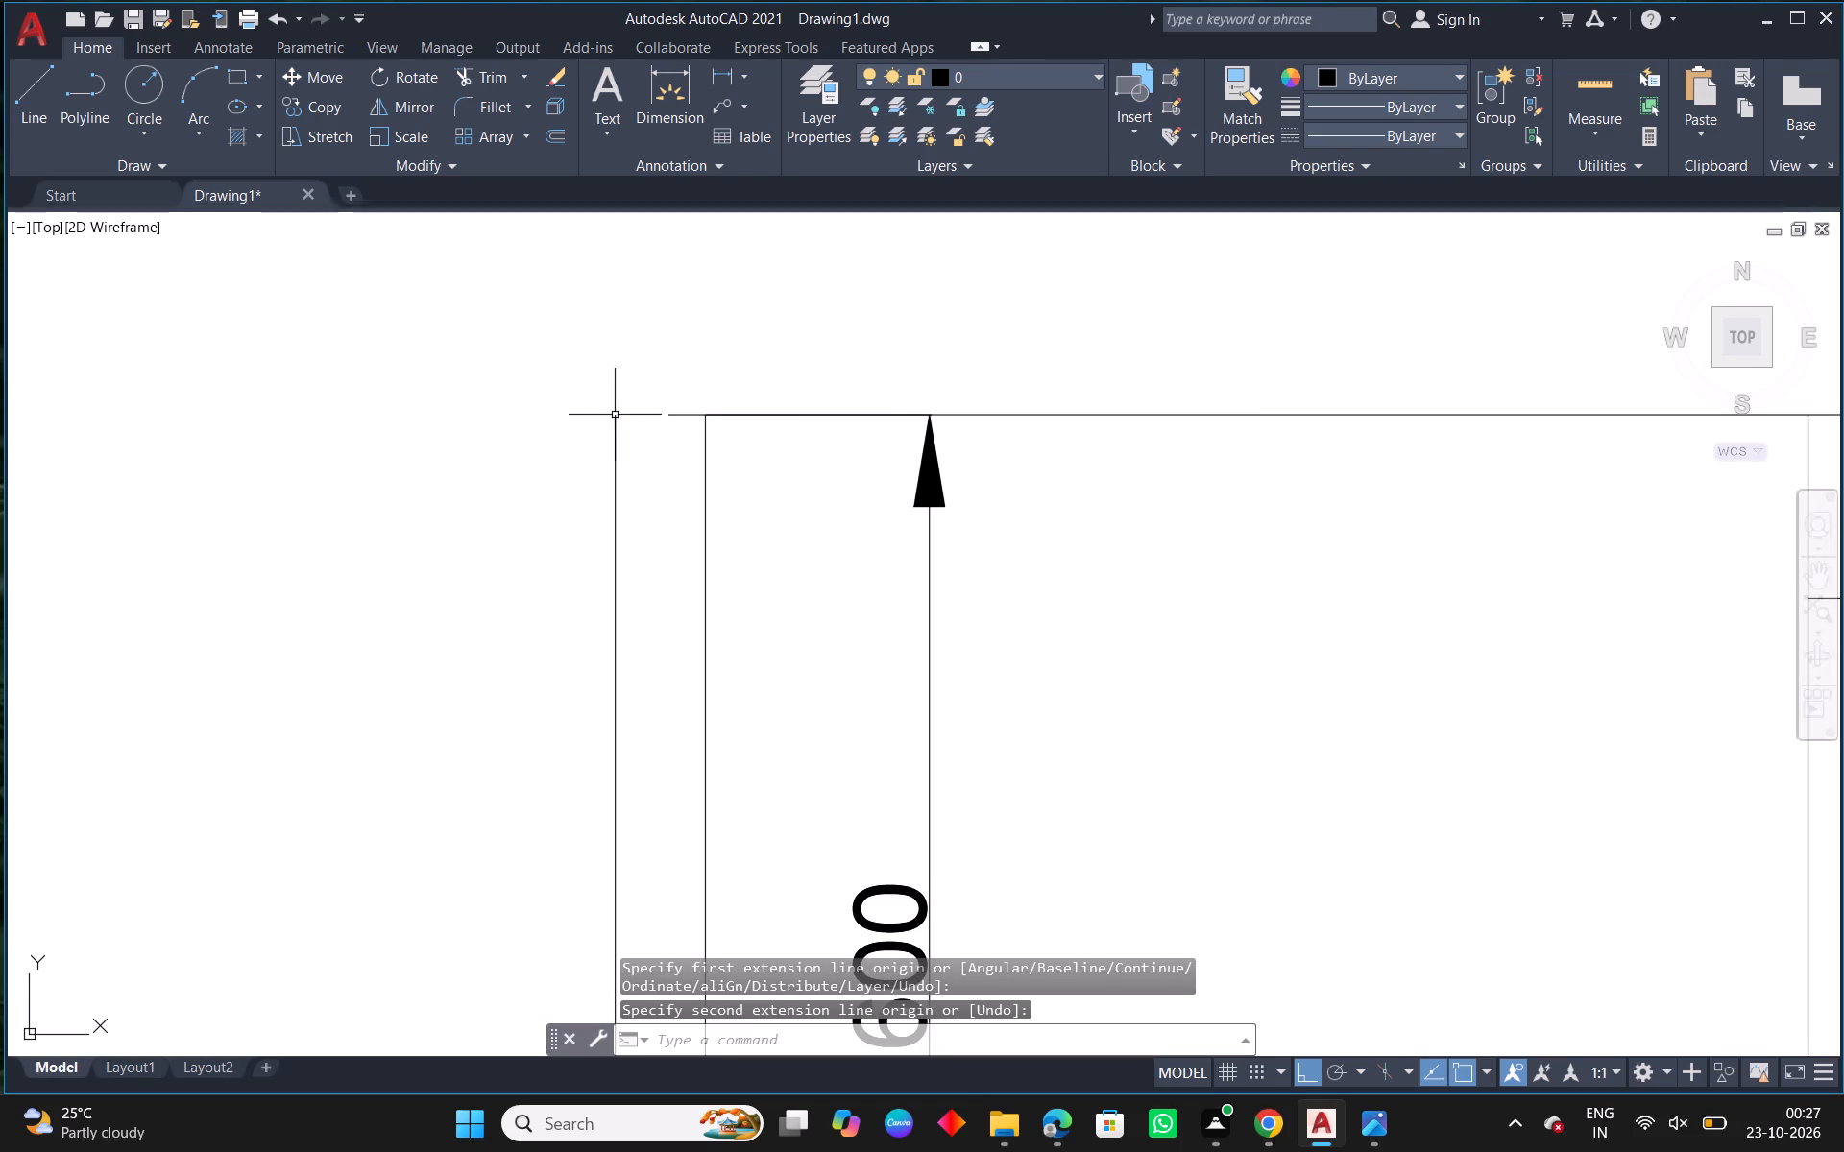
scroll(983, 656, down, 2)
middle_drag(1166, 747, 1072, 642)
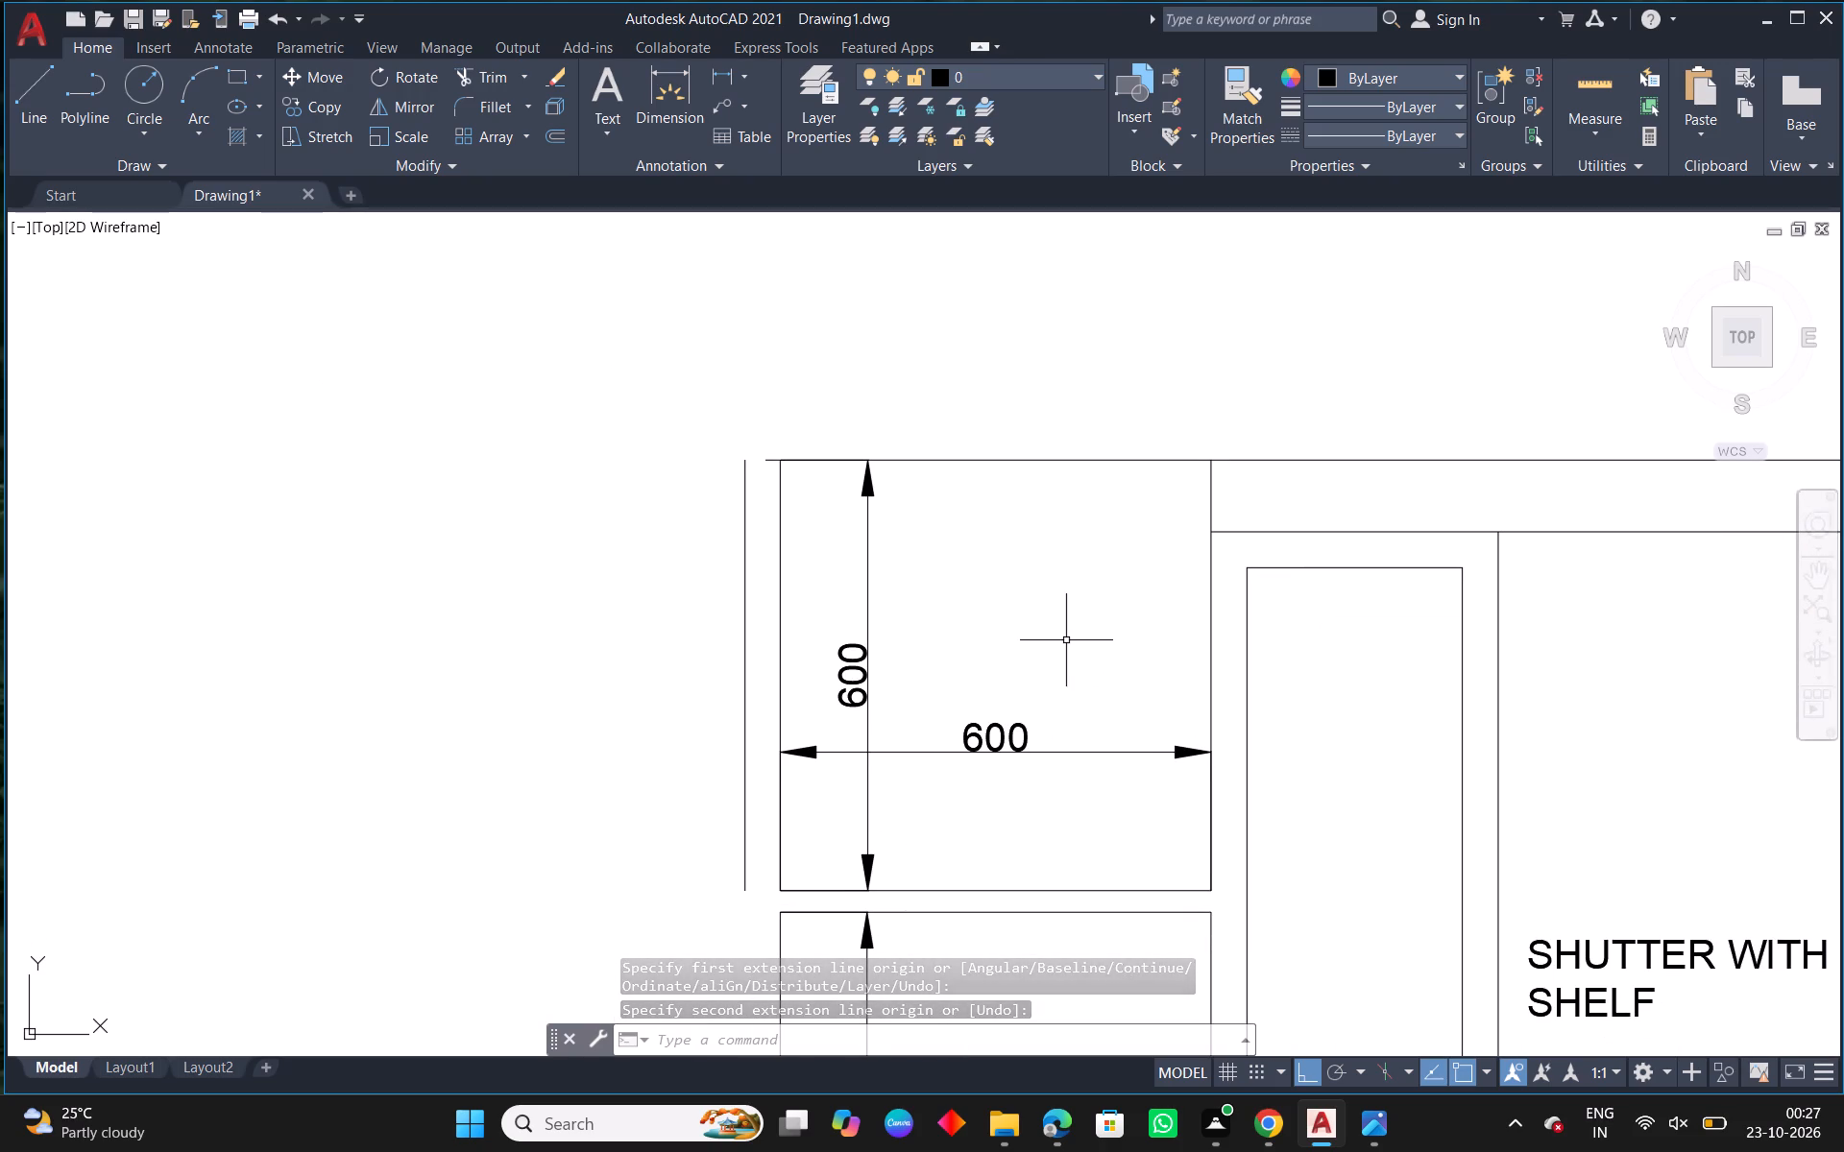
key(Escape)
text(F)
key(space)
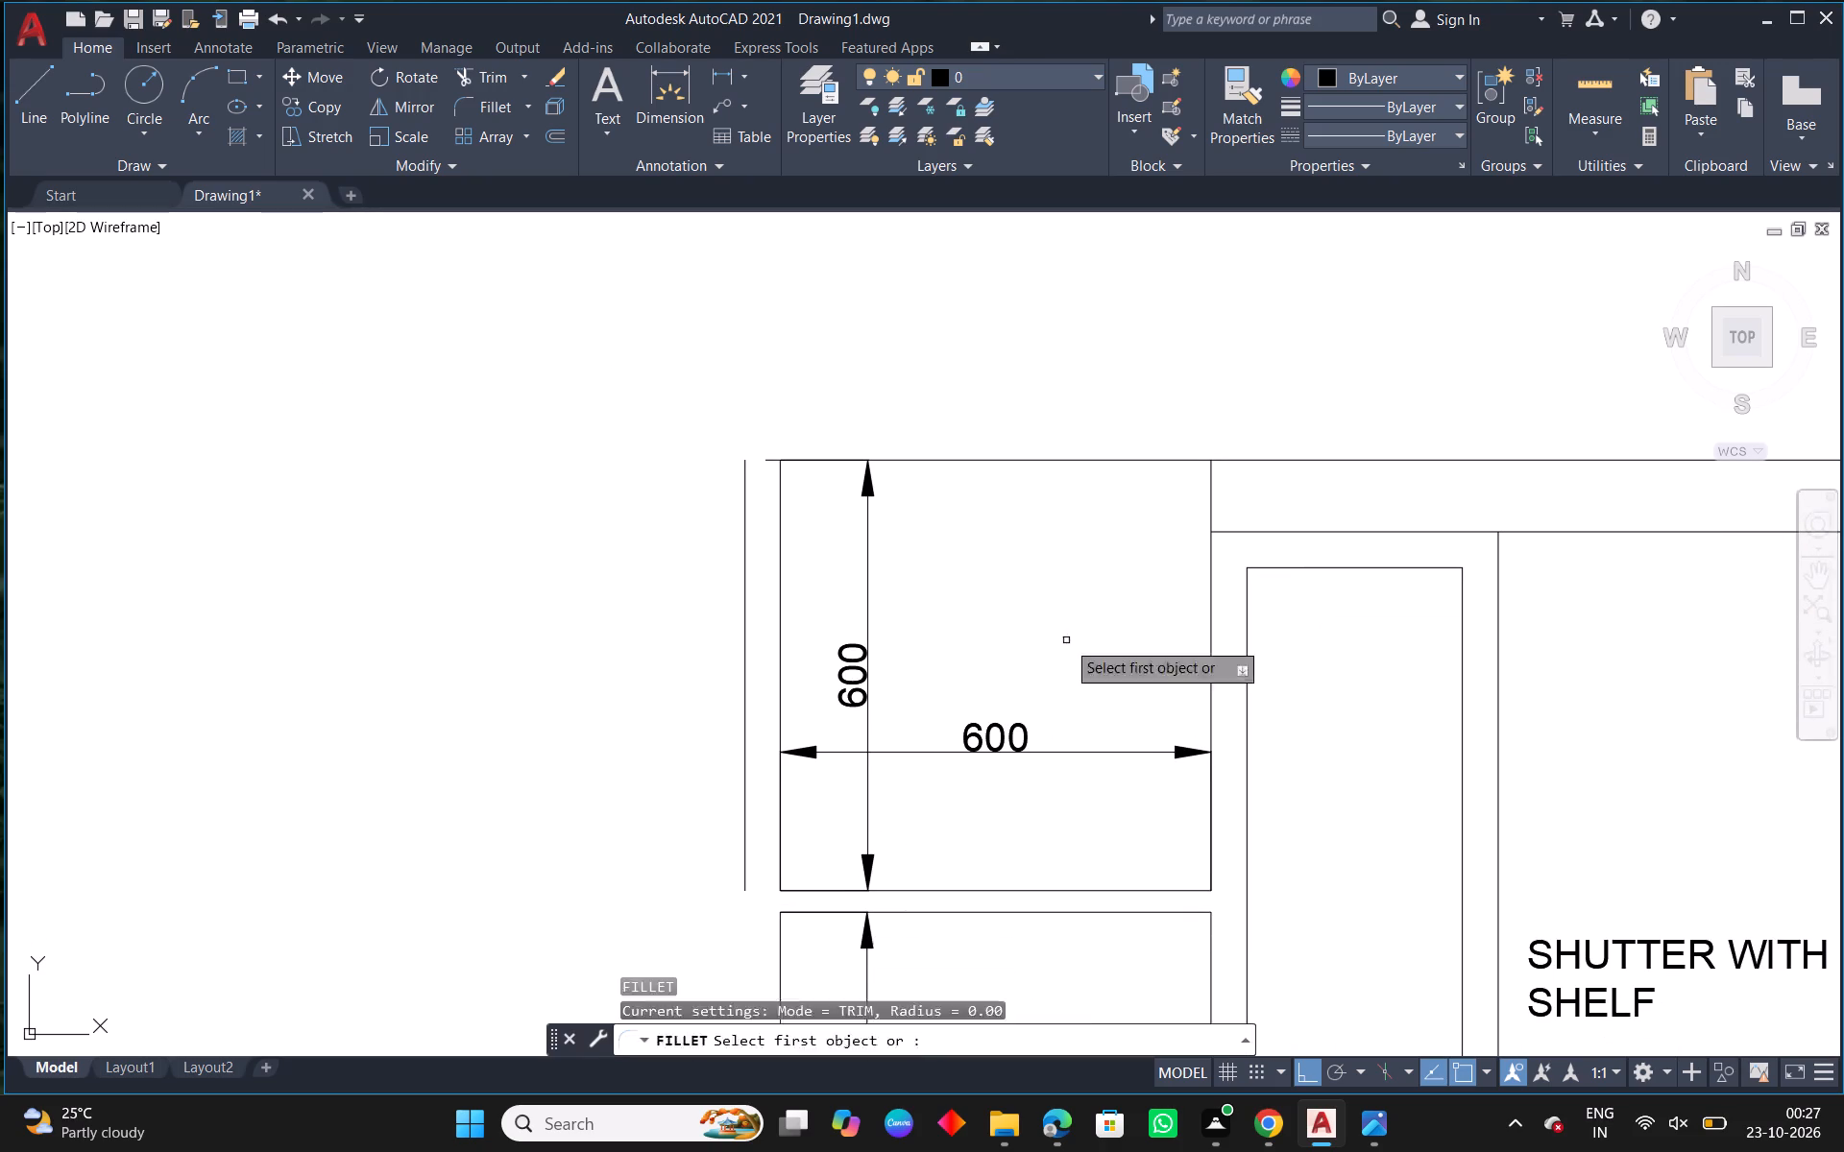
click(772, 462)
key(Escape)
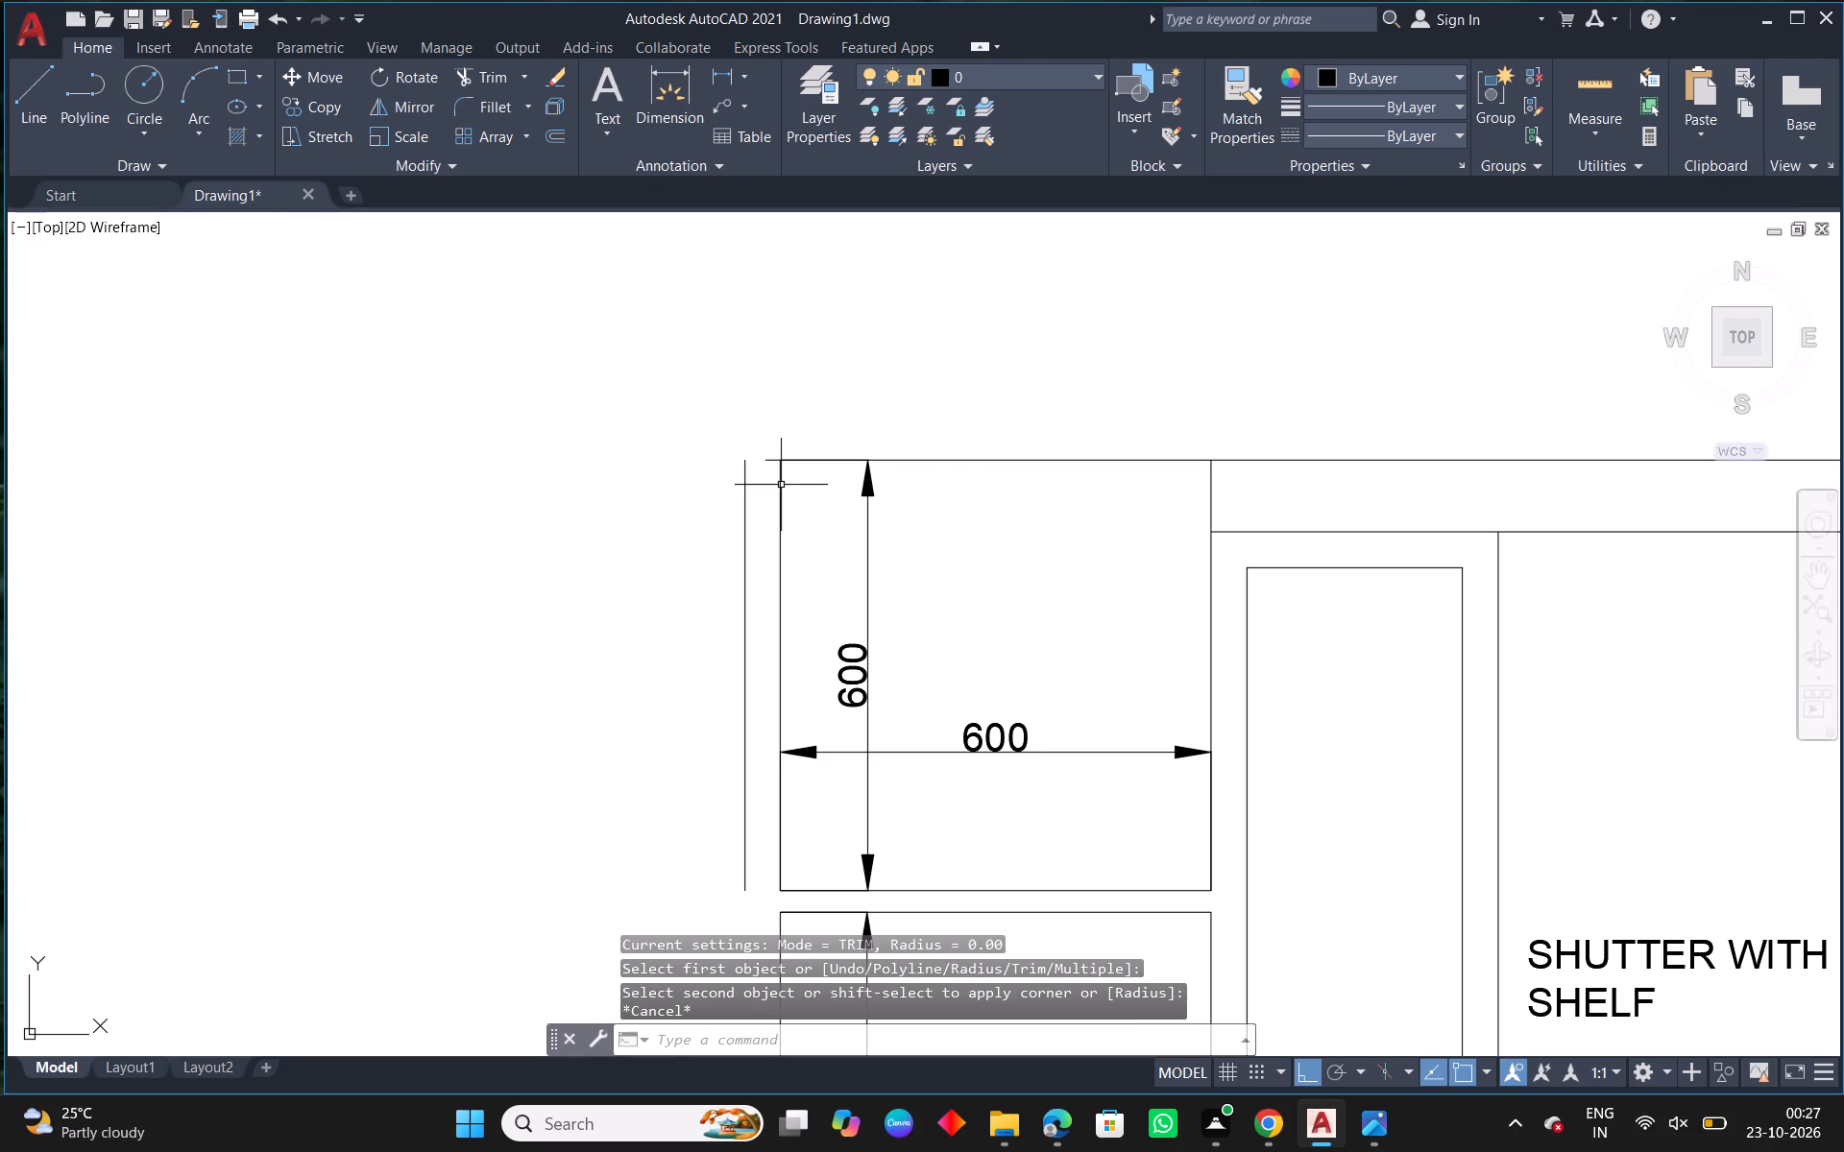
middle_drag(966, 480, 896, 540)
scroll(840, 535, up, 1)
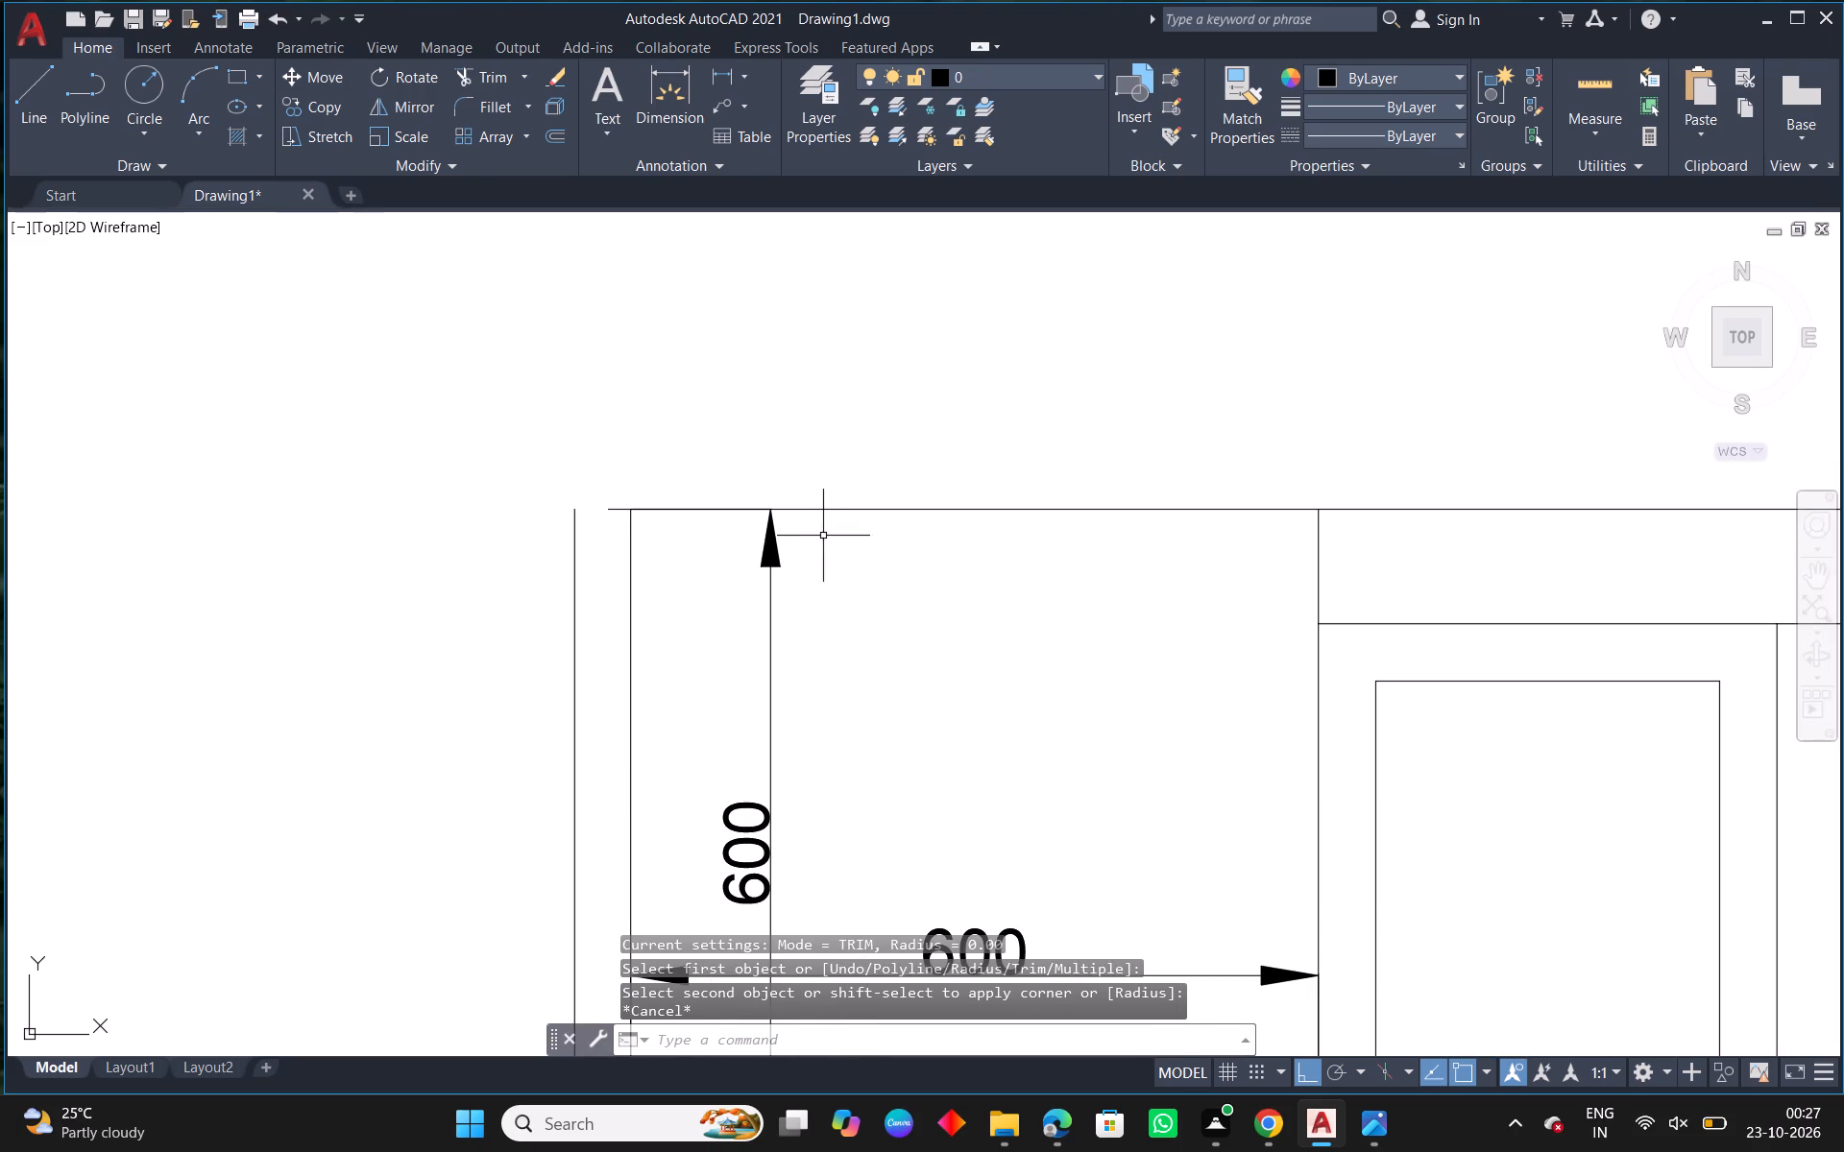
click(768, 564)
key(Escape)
Fillet the top line with the top opening's left side line to close the corner without an overhang.
text(F)
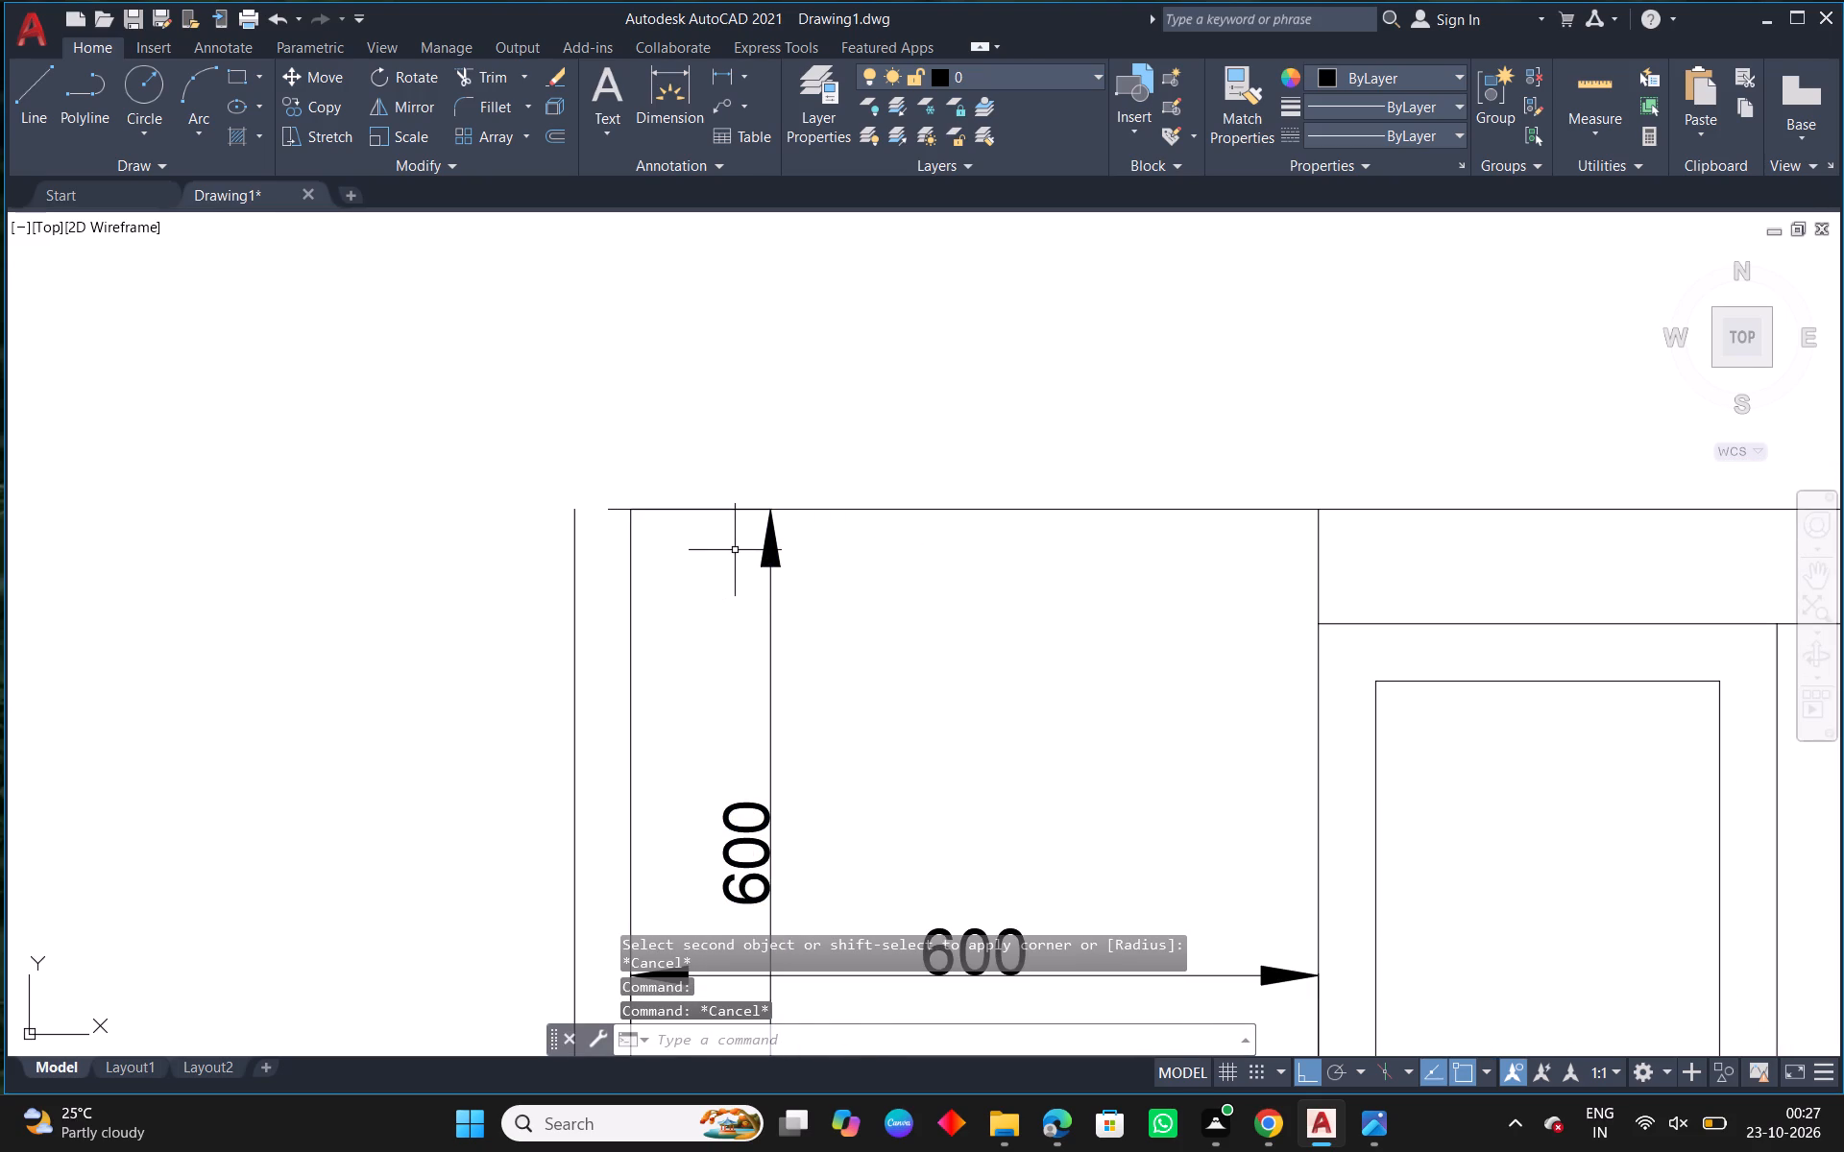
key(space)
click(1002, 510)
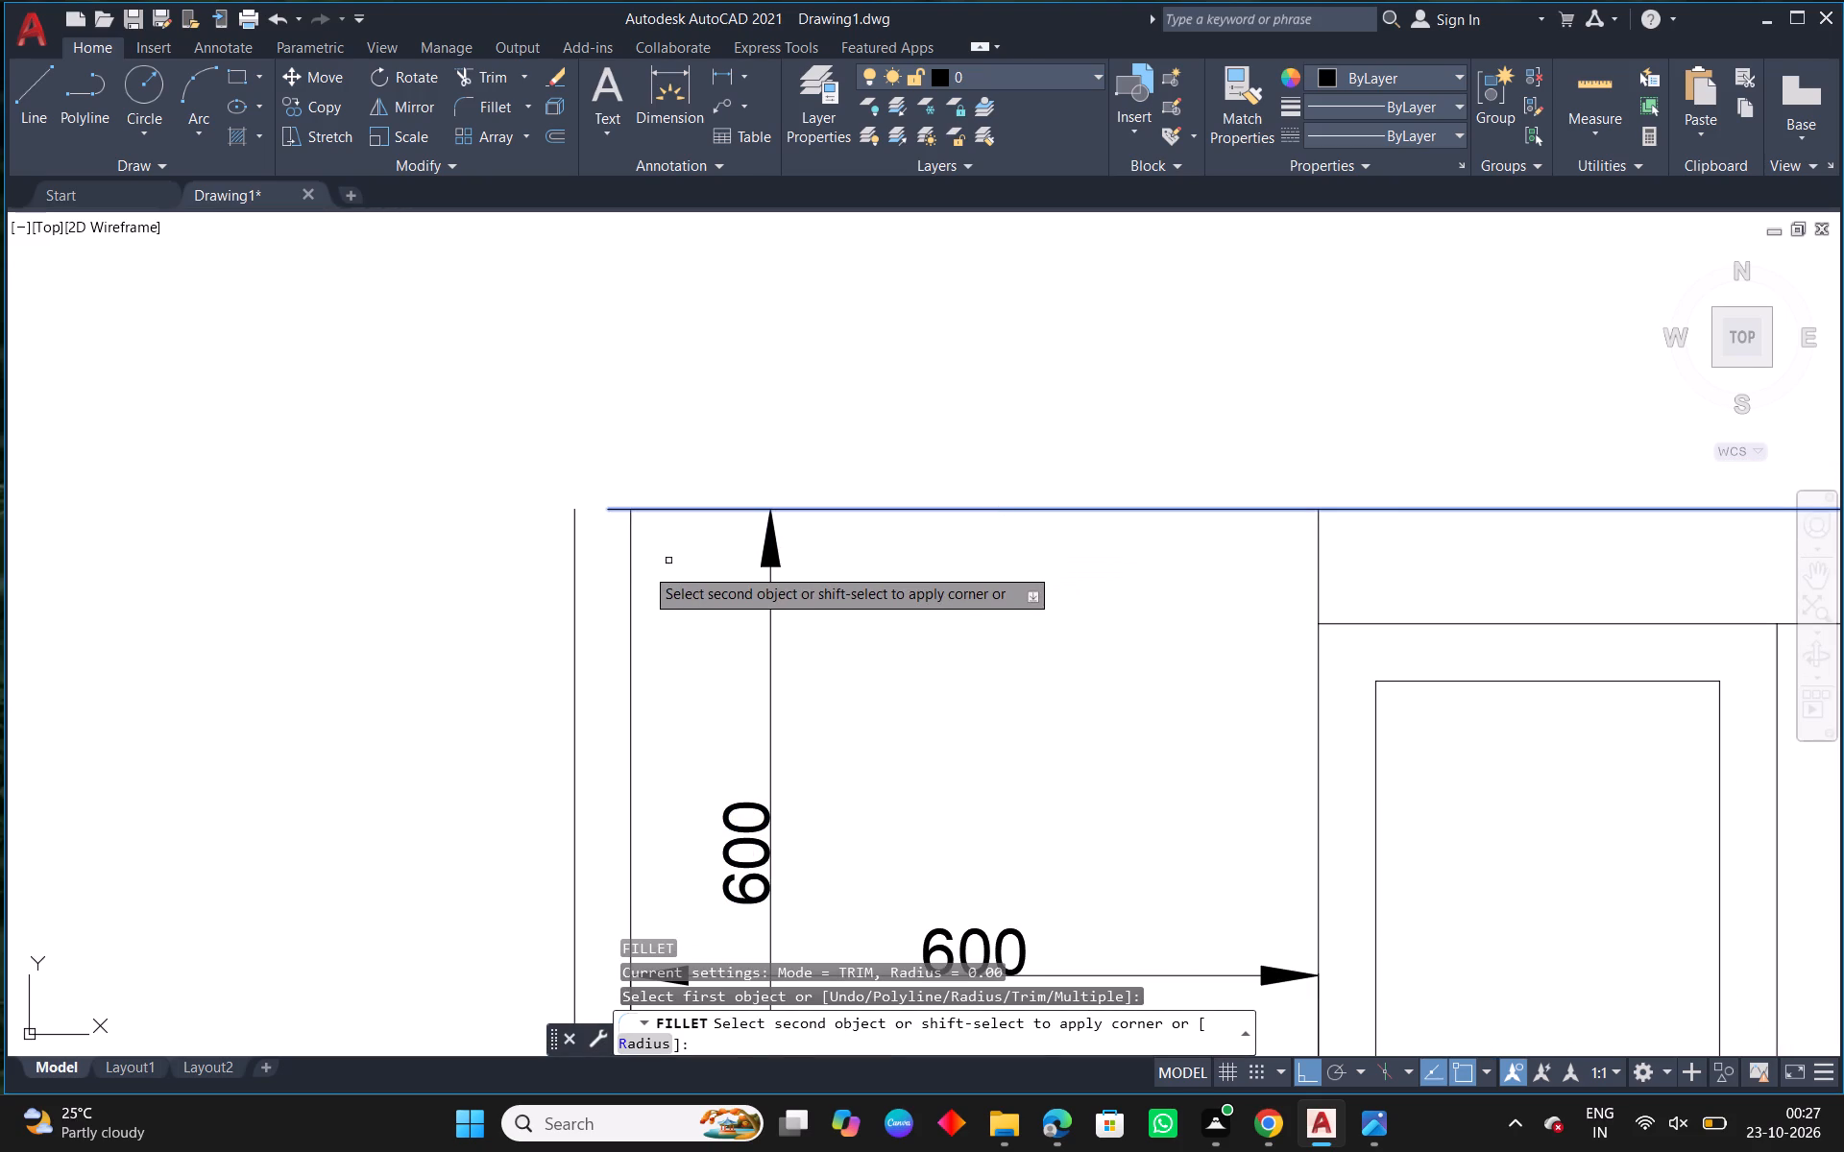
click(634, 574)
key(Escape)
scroll(770, 559, down, 3)
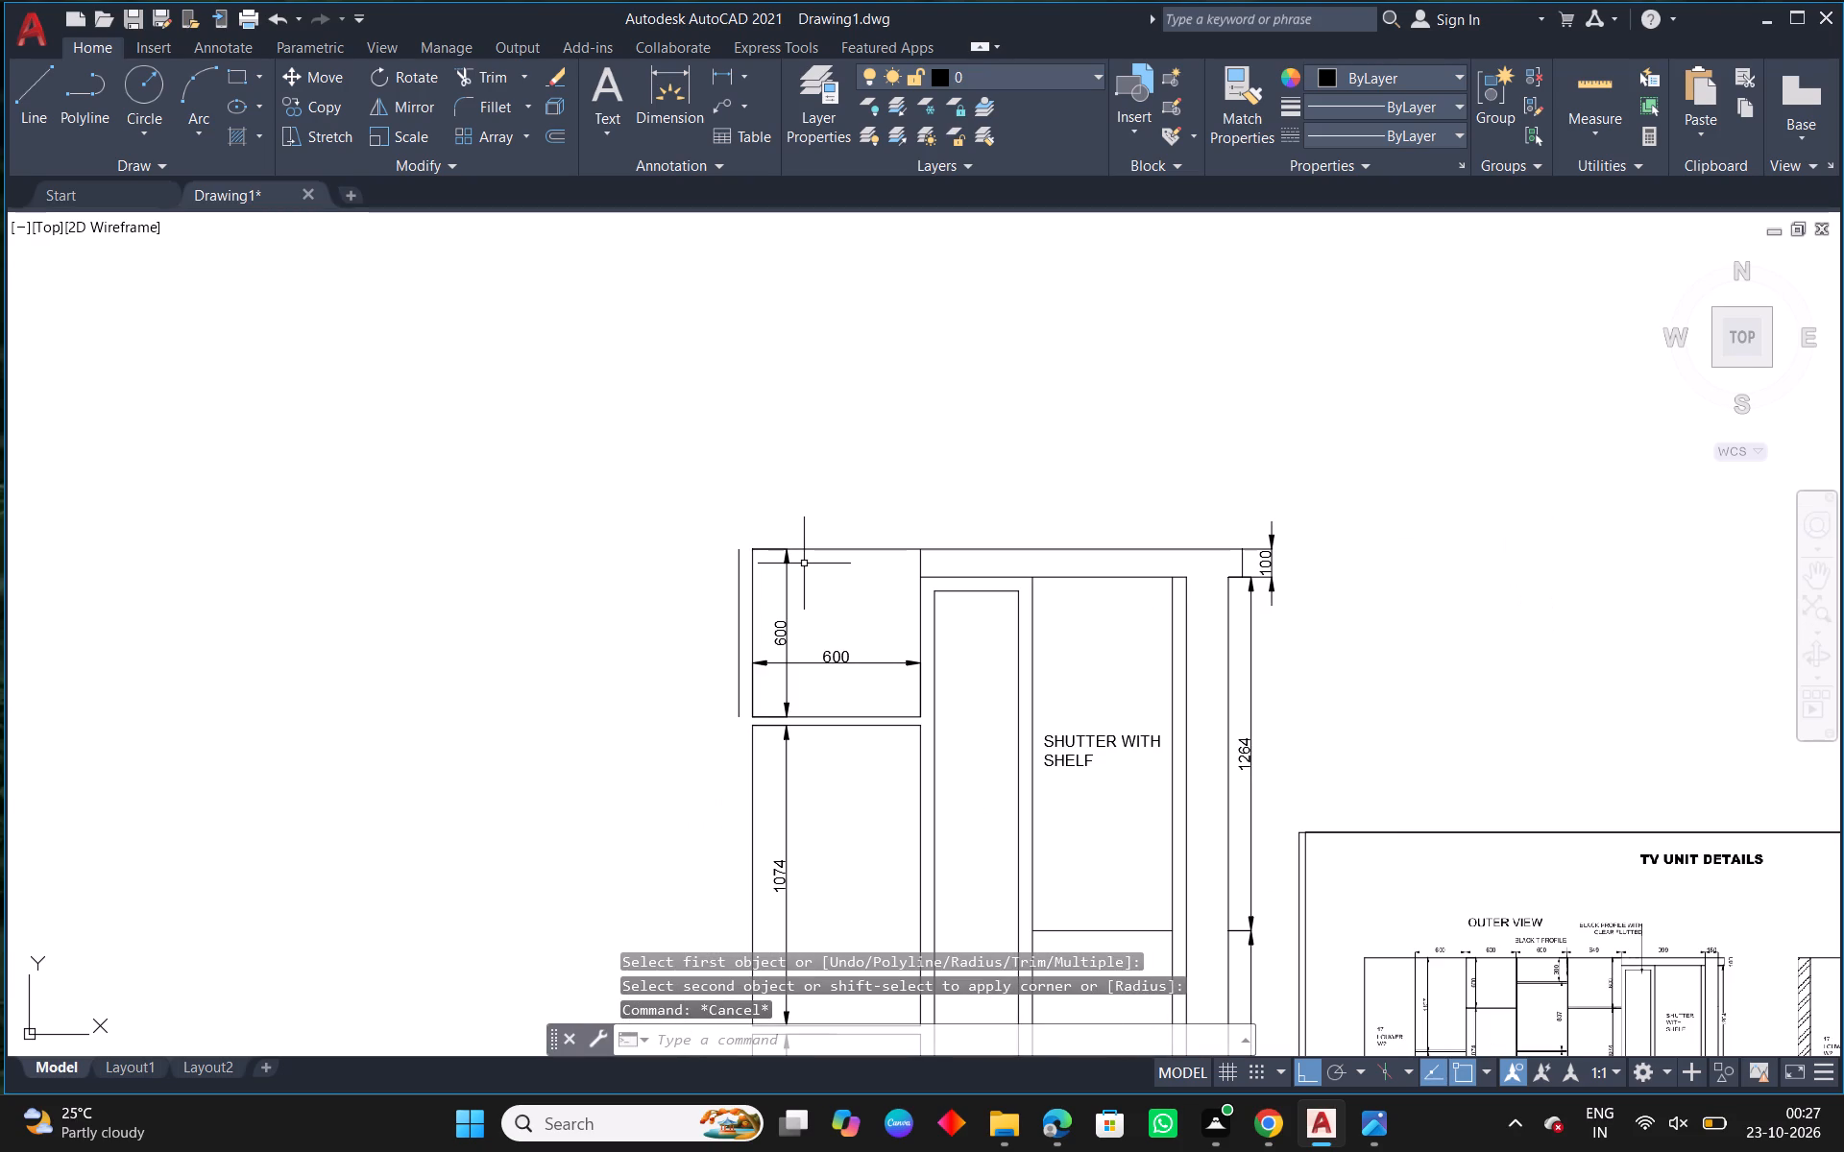
key(Escape)
Dimension the width from the top opening's shutter-side line to the new outer line, placing it above the top line.
scroll(971, 581, up, 1)
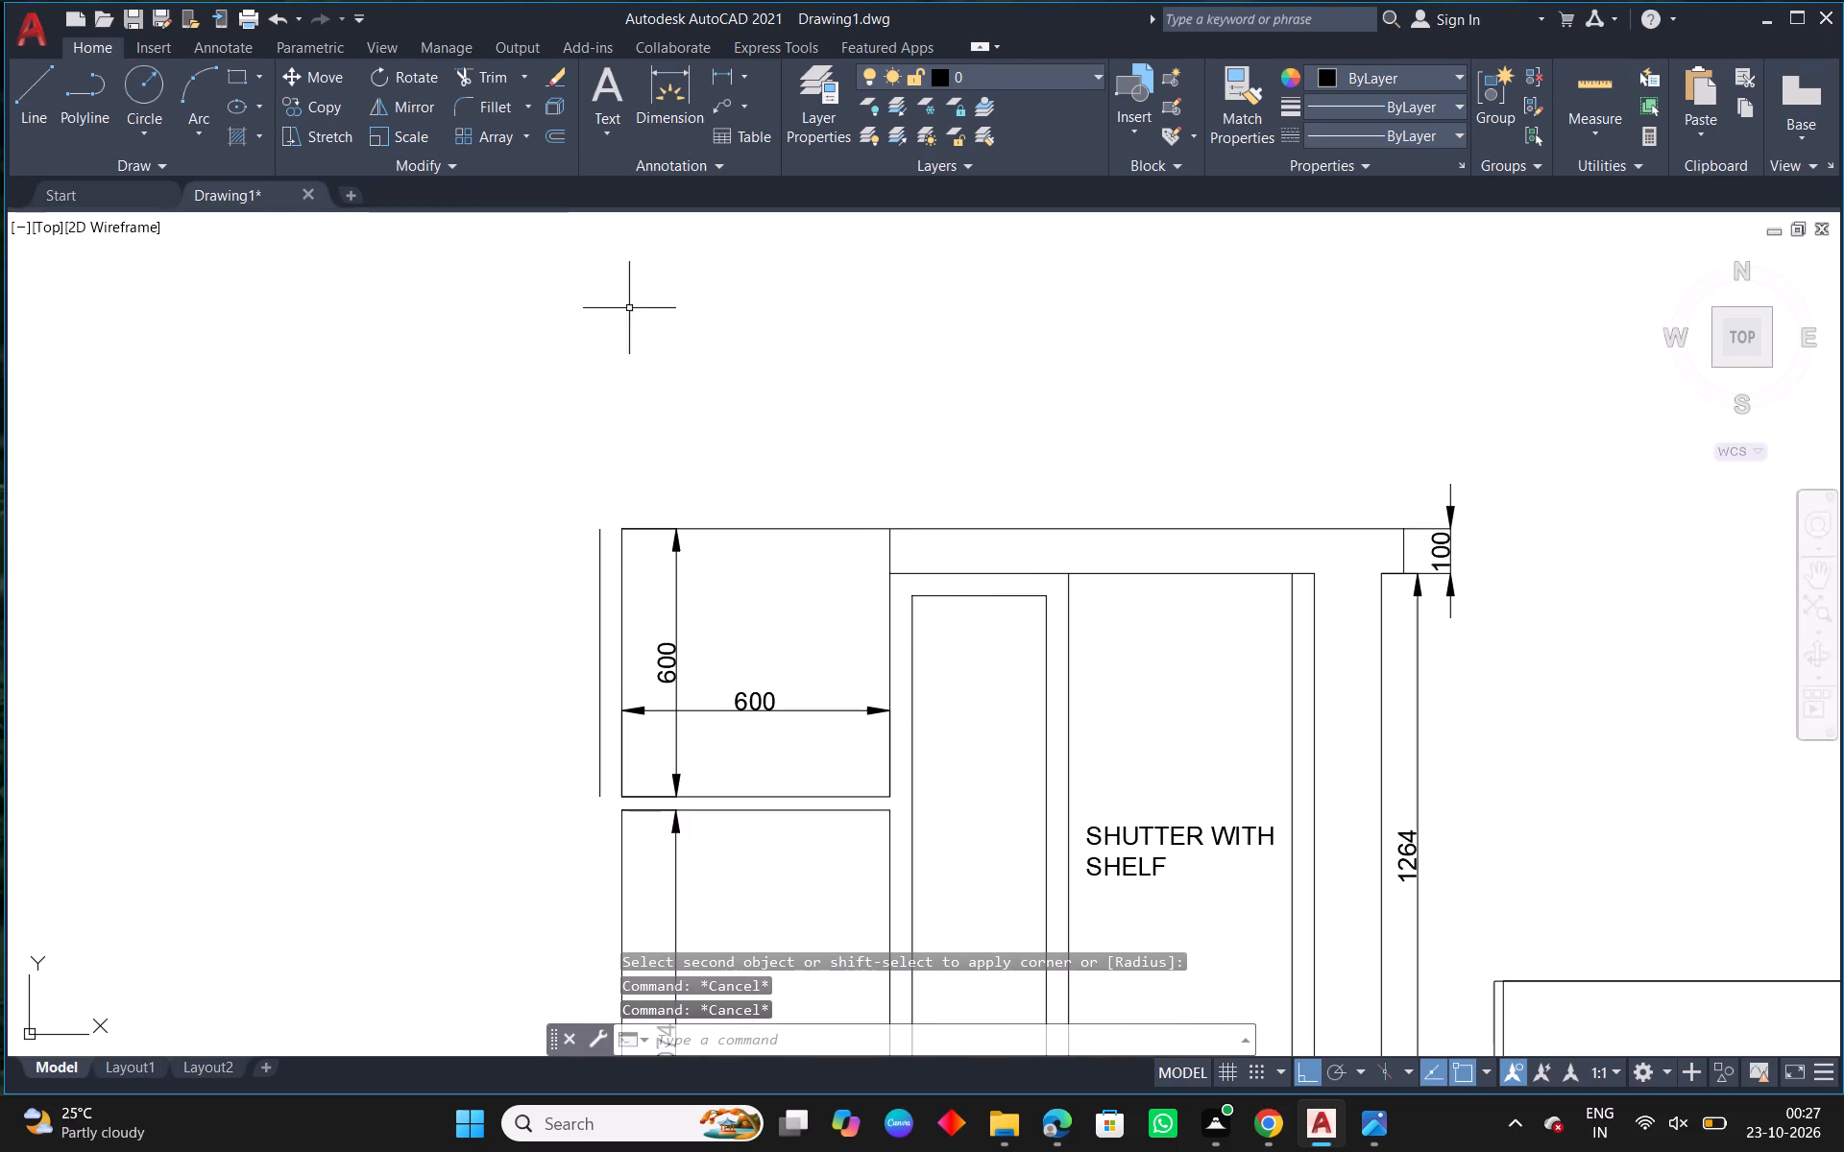
click(643, 100)
scroll(960, 495, up, 1)
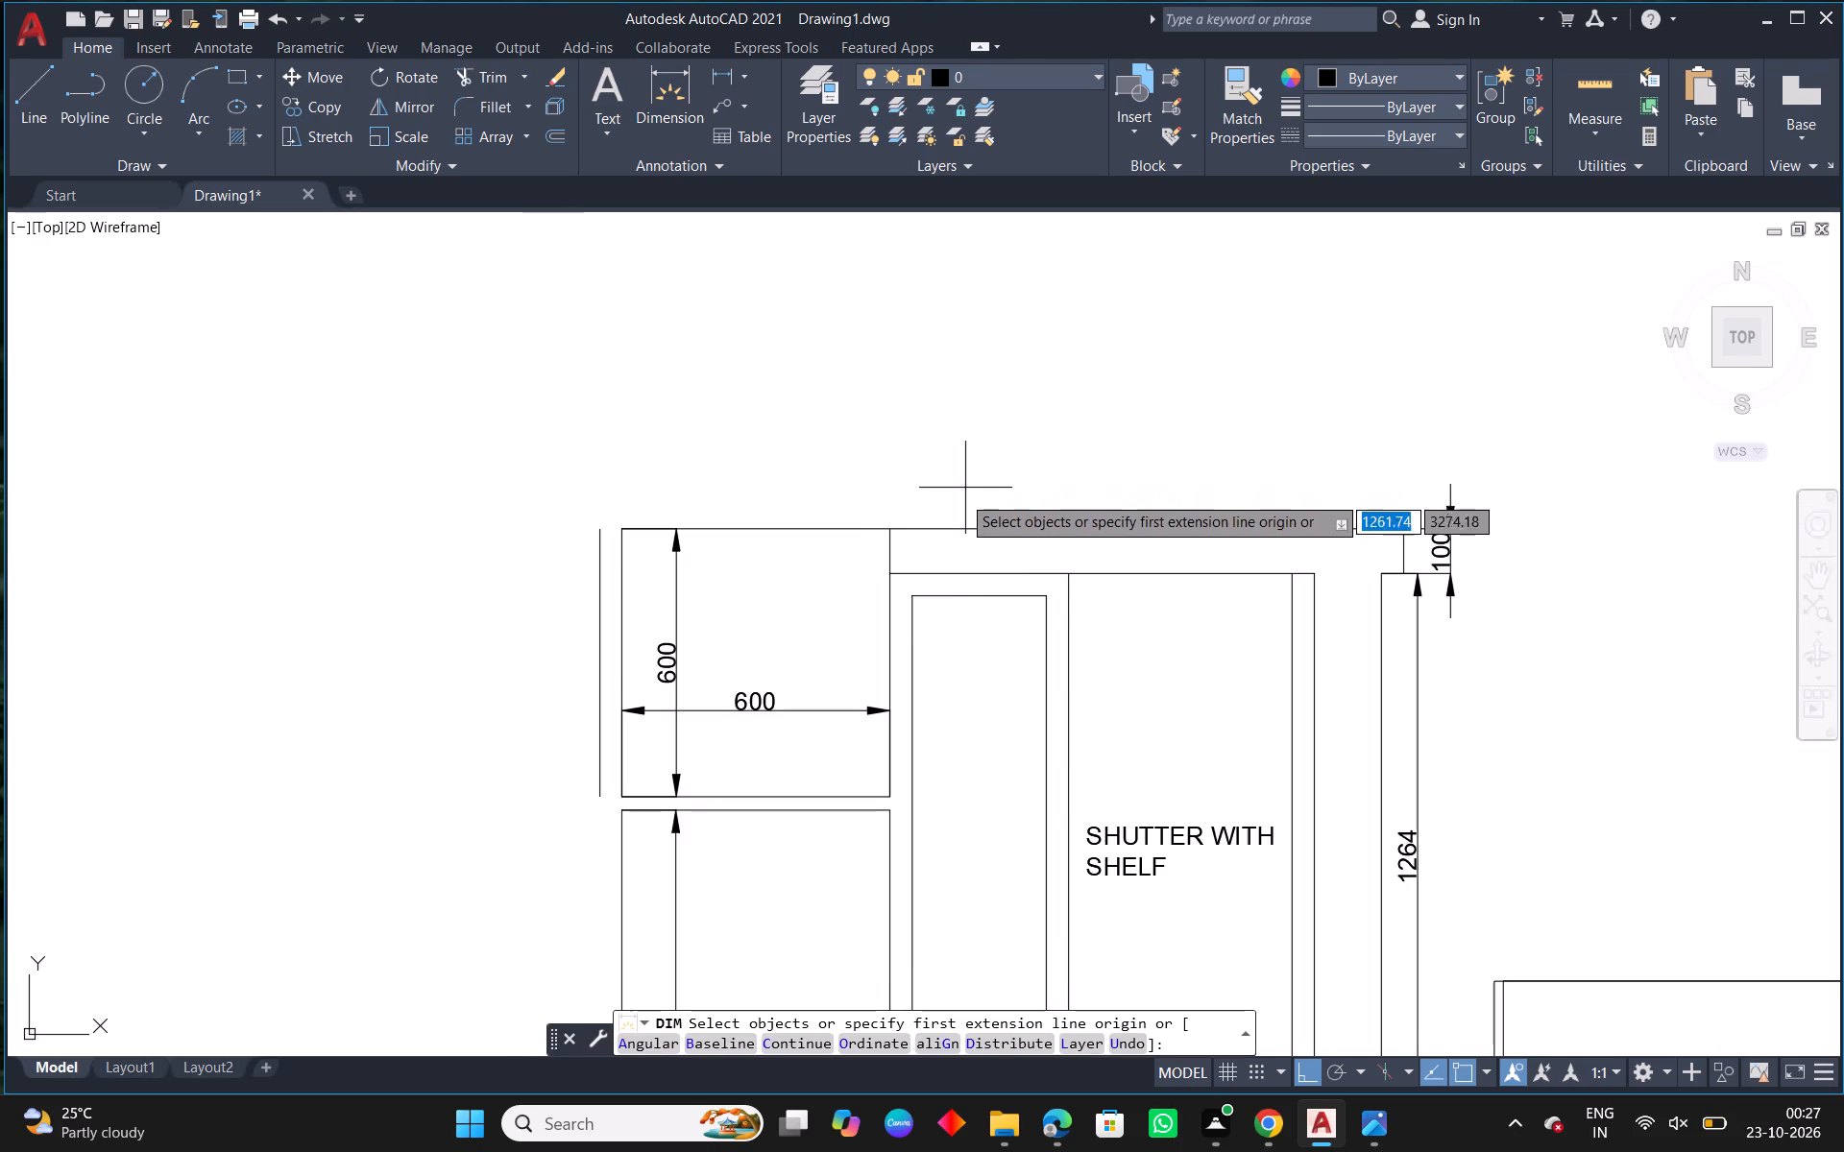
click(845, 551)
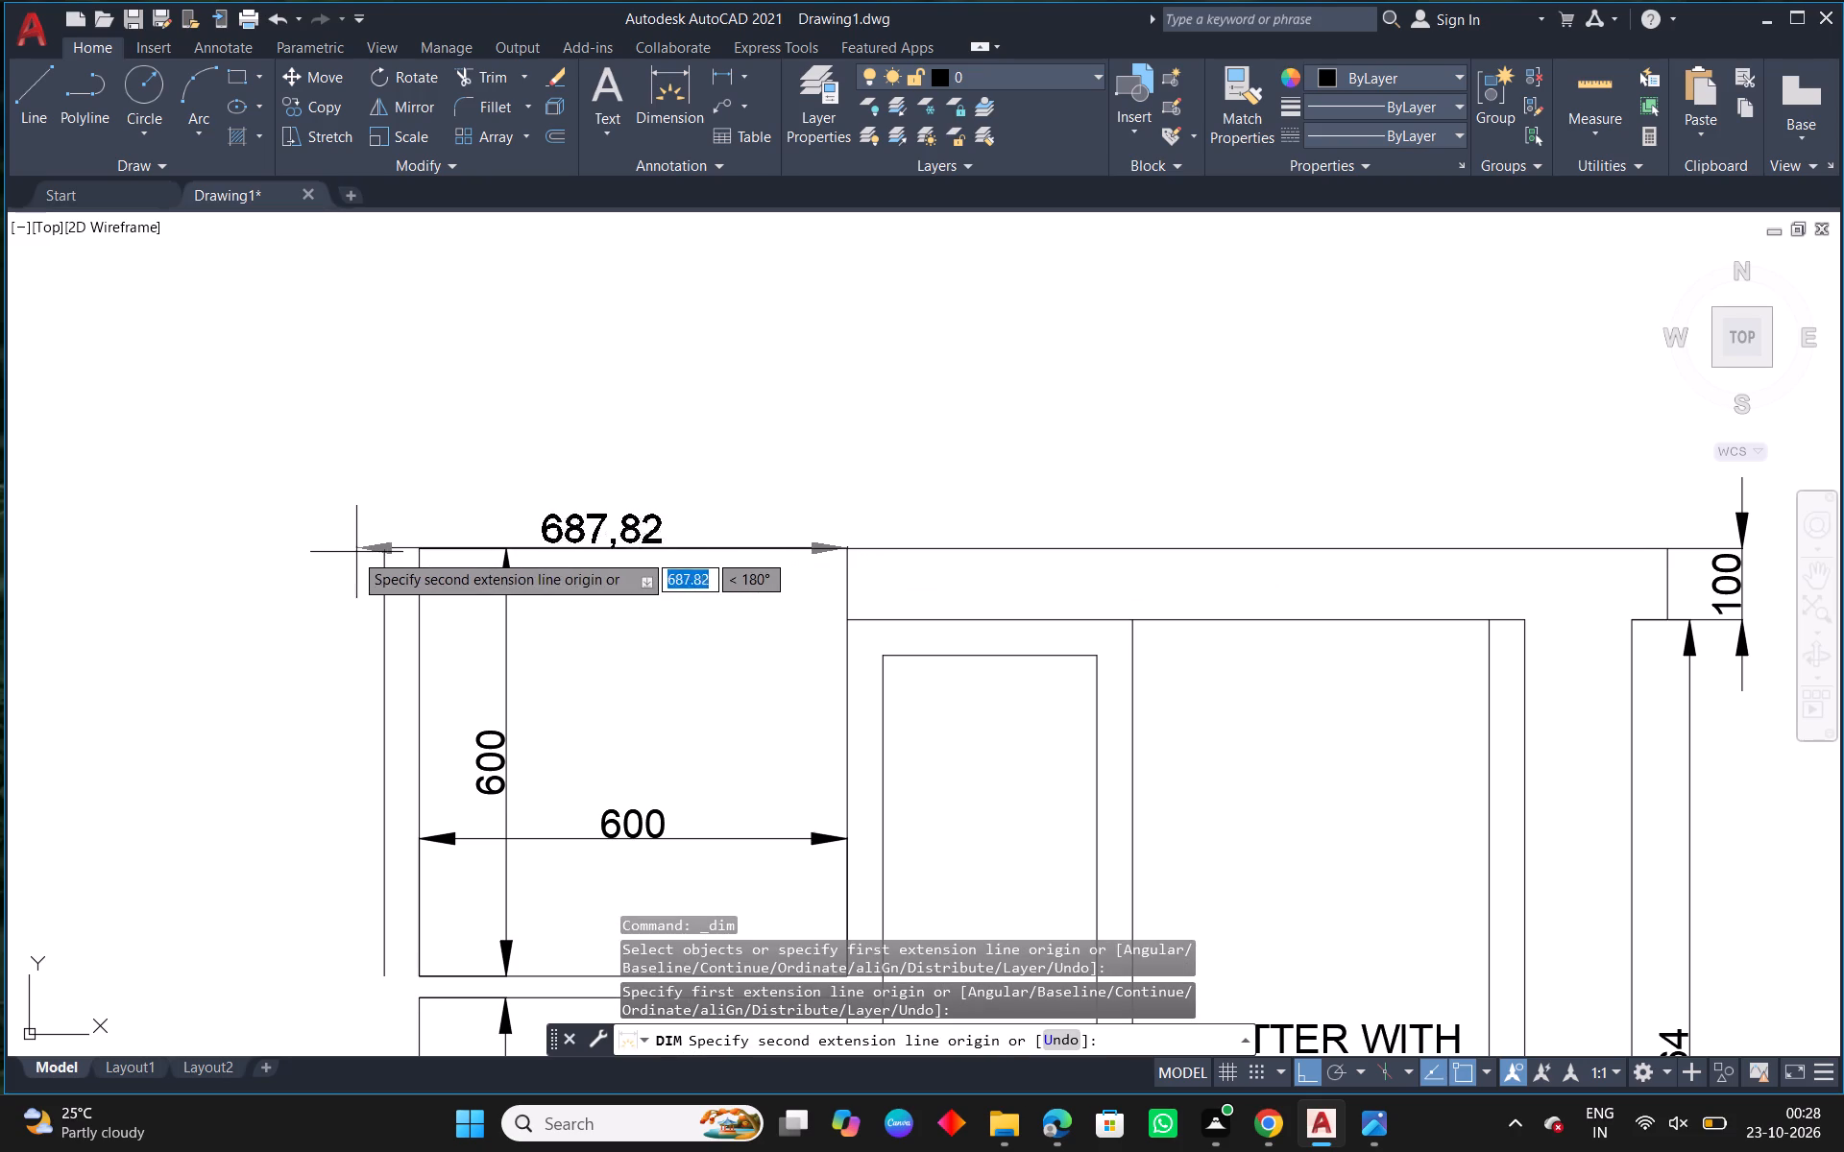
click(381, 549)
click(379, 498)
right_click(379, 498)
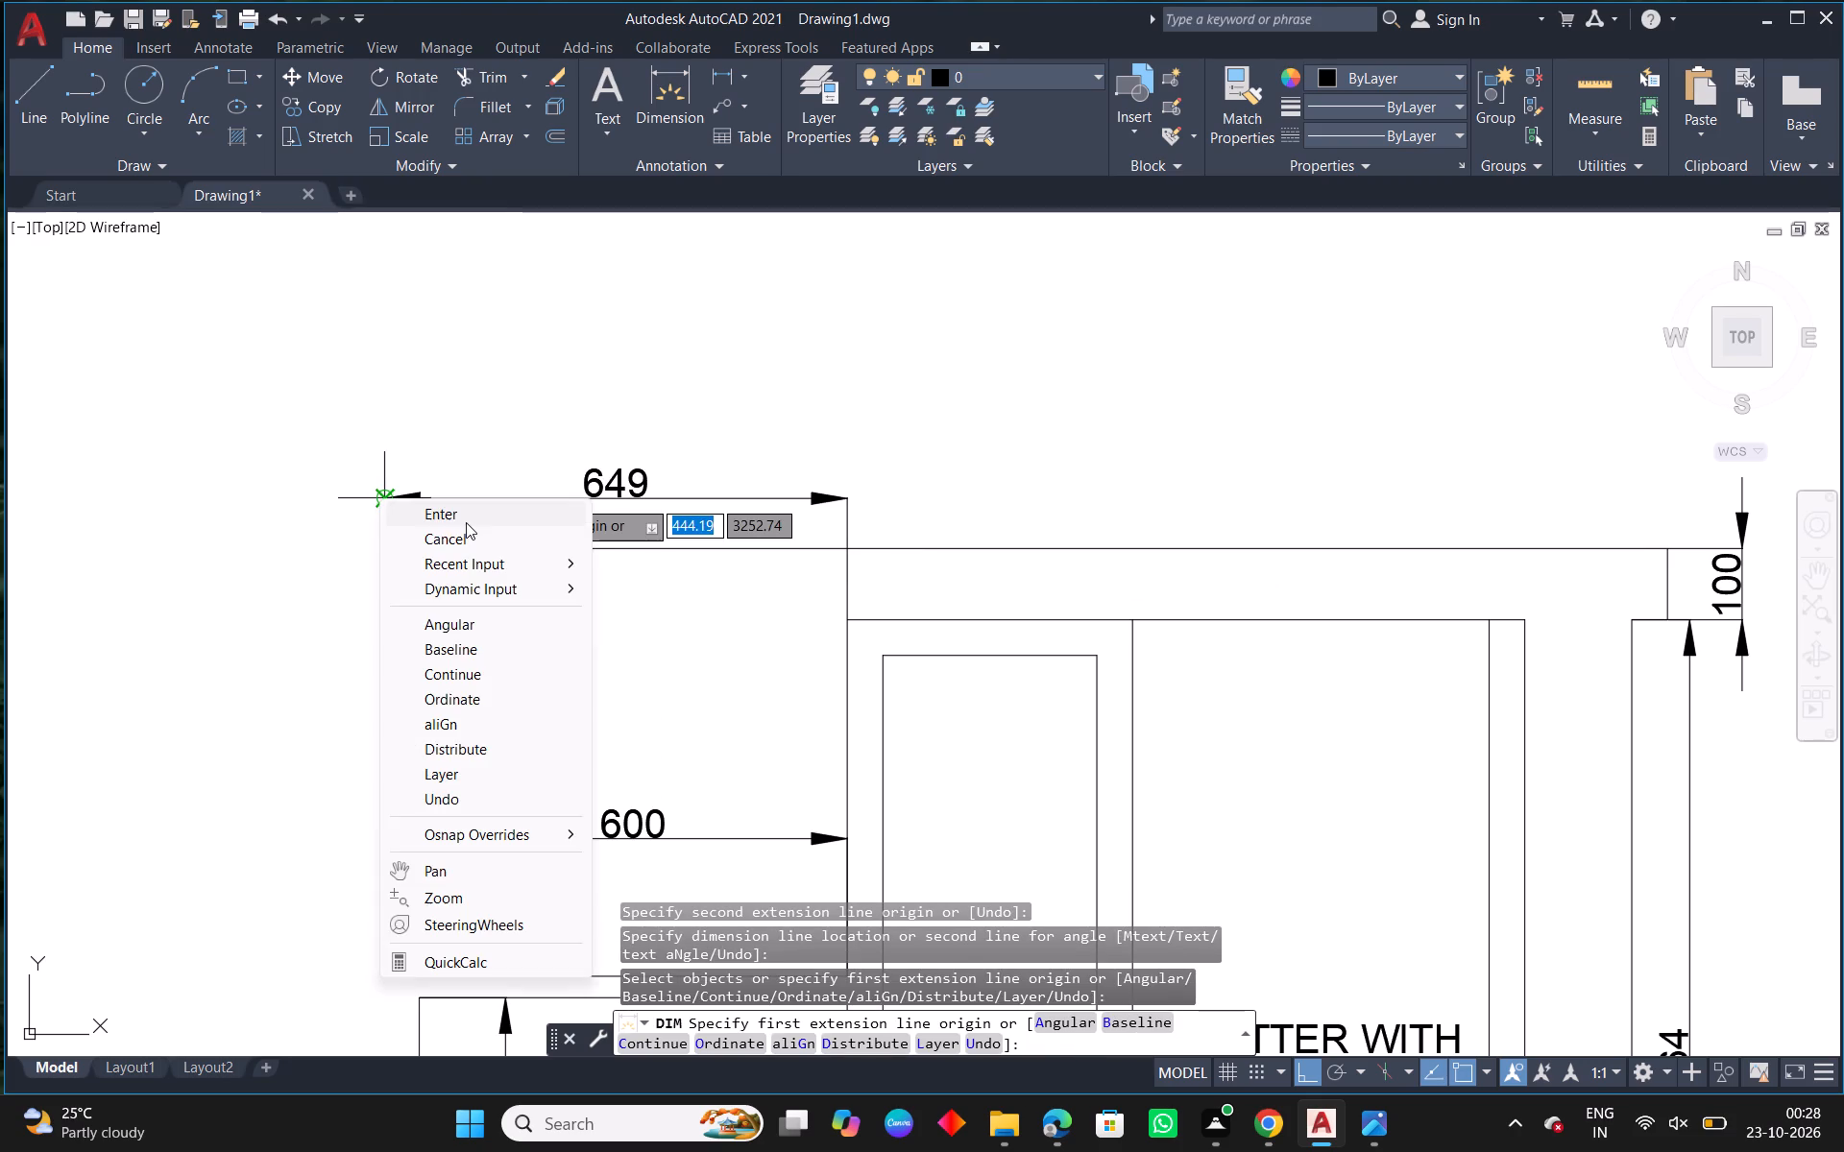
click(469, 523)
key(Escape)
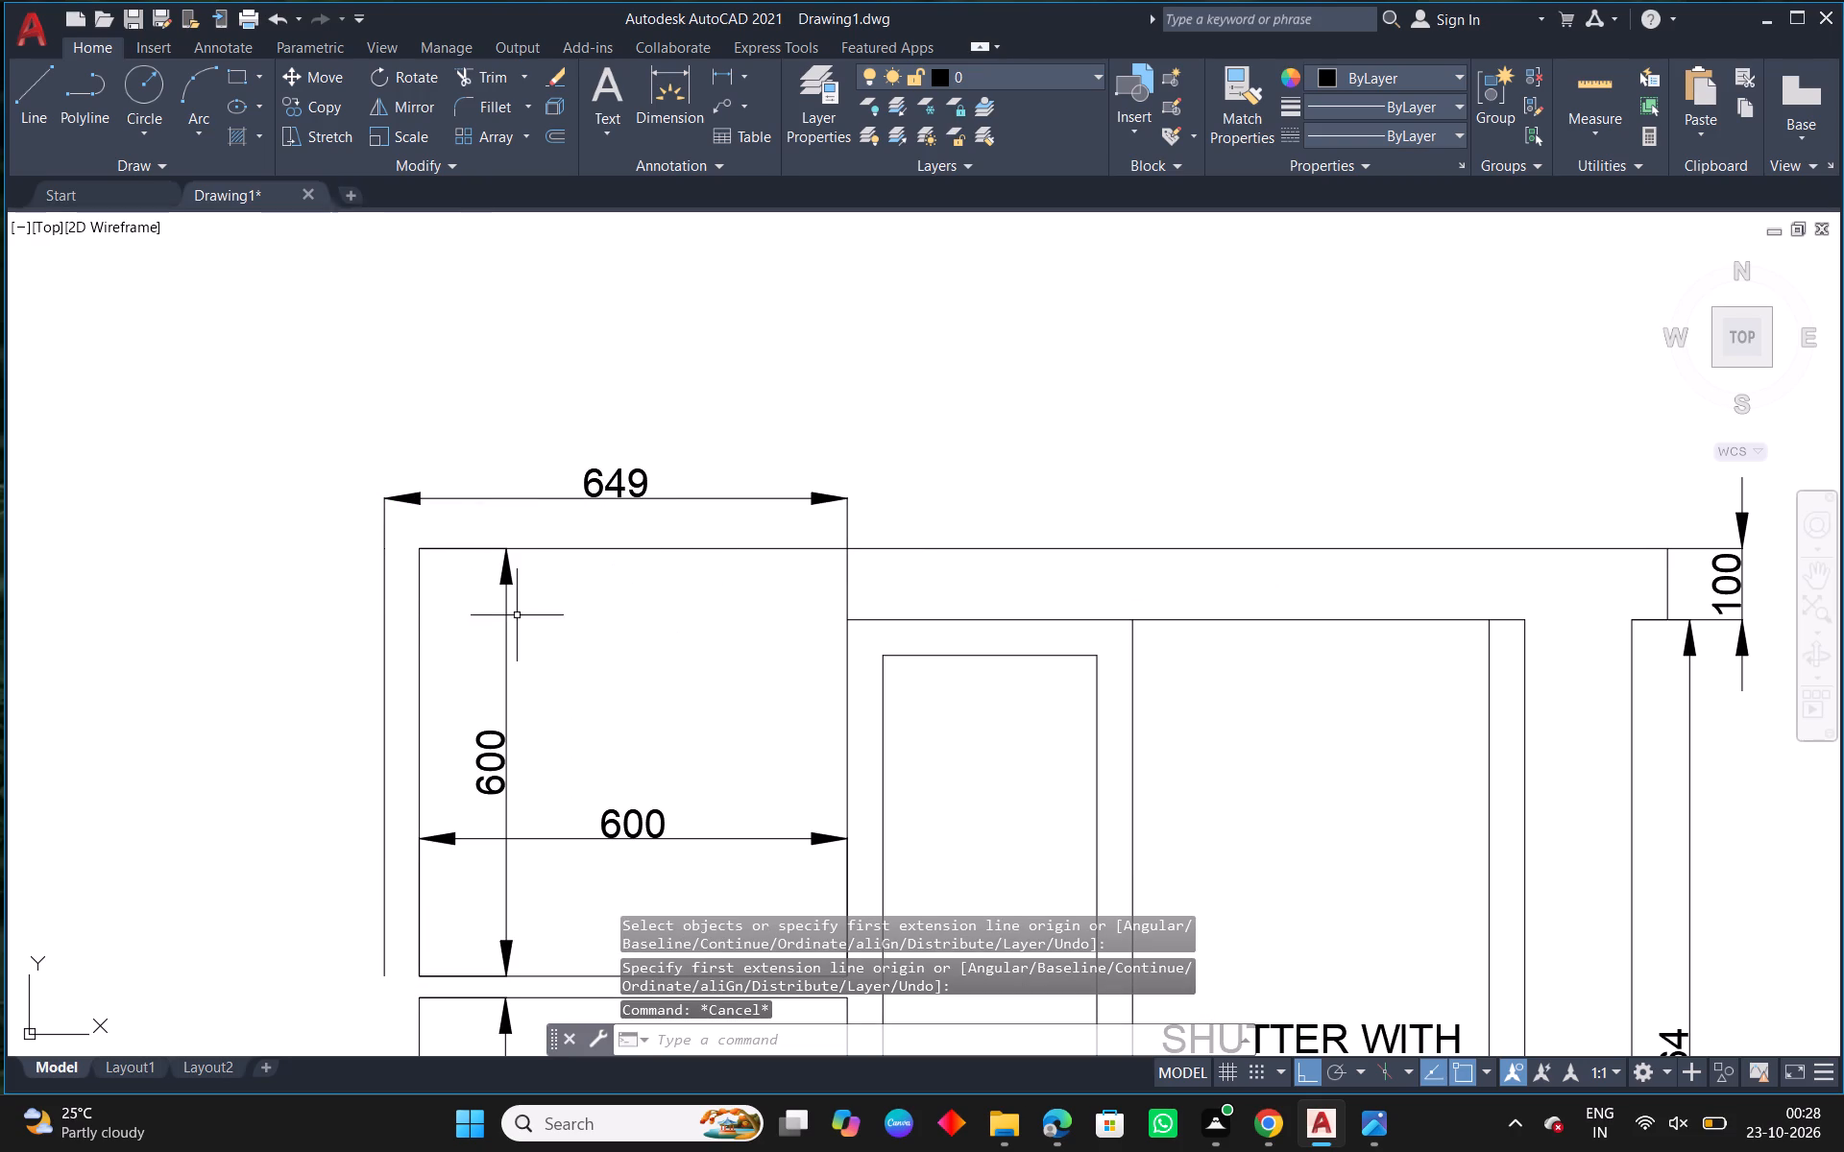
Examine the reference outer view's columns and widths beside the 649-wide compartments and compare them with the drawn unit.
scroll(562, 610, down, 3)
middle_drag(1265, 713, 897, 444)
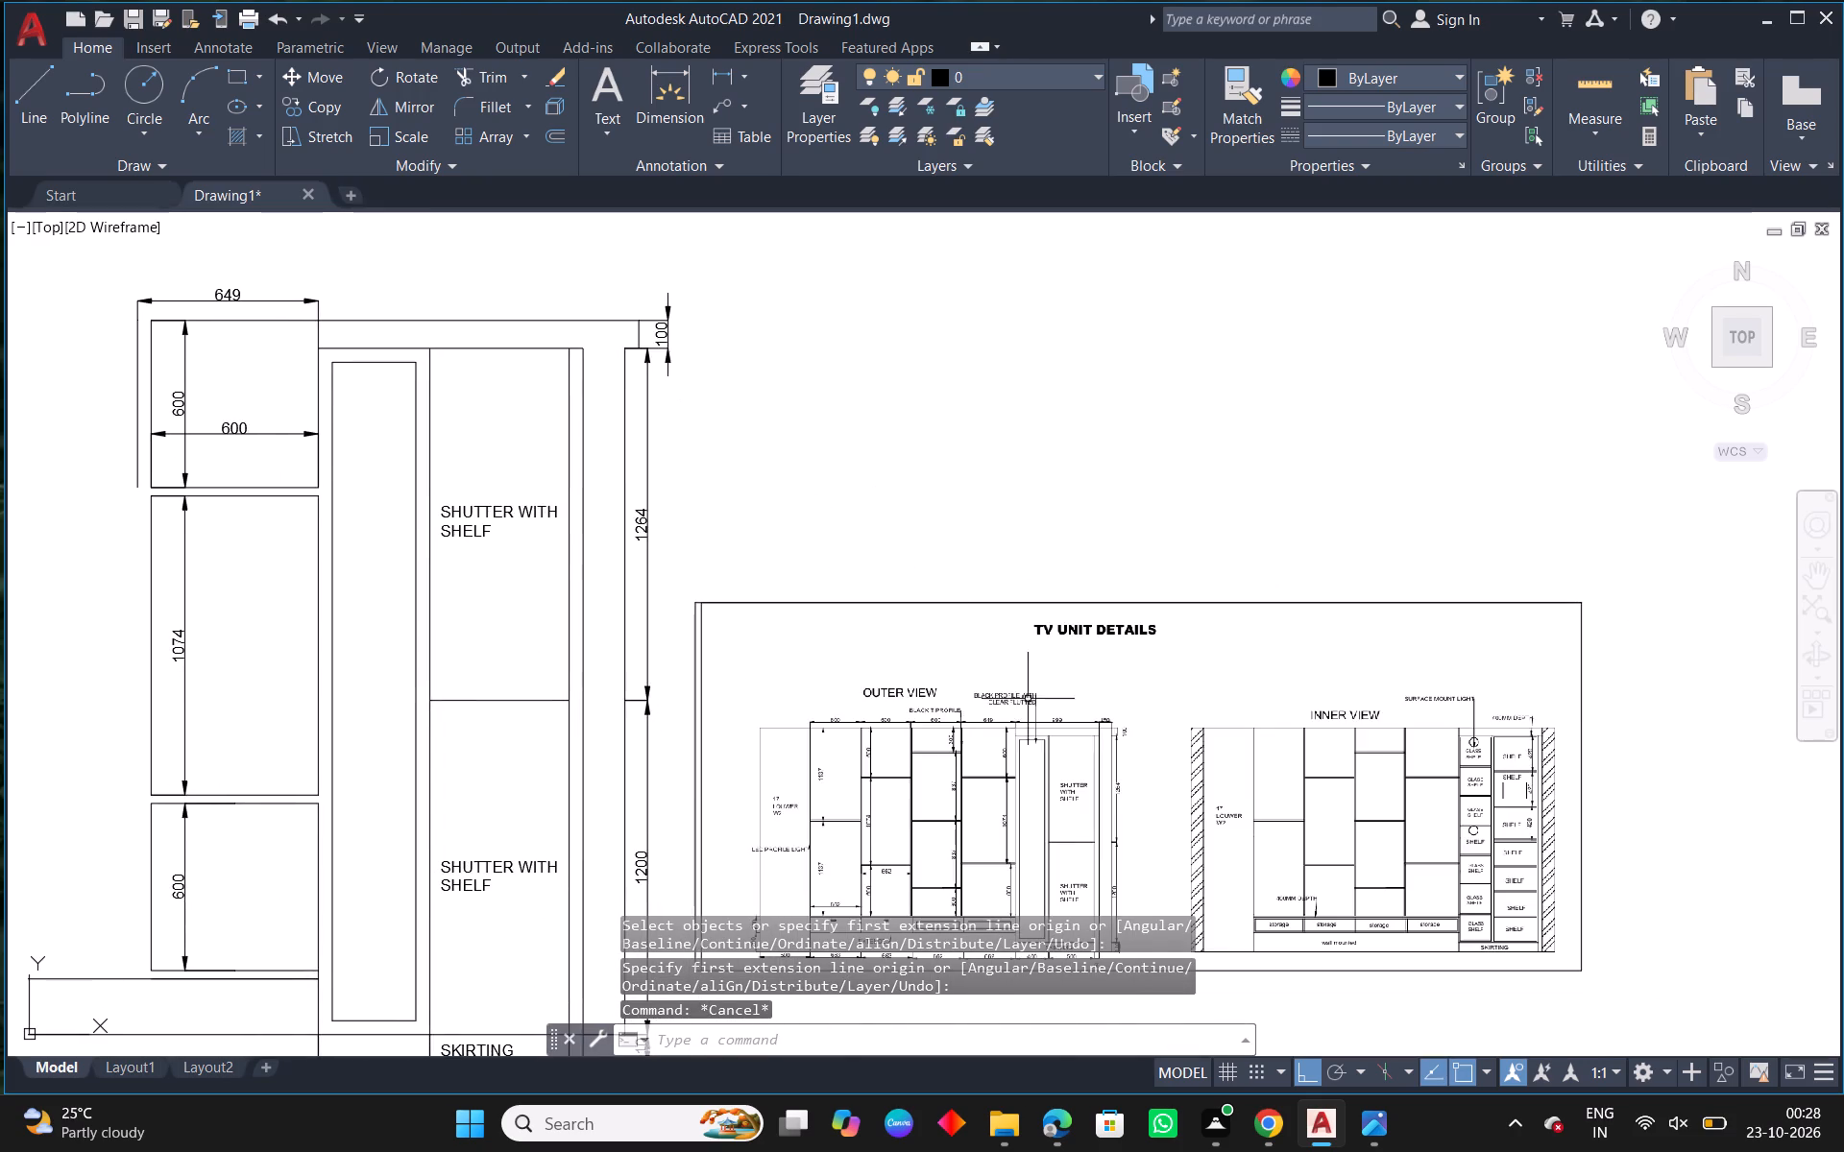
scroll(1024, 712, up, 2)
scroll(1127, 811, up, 1)
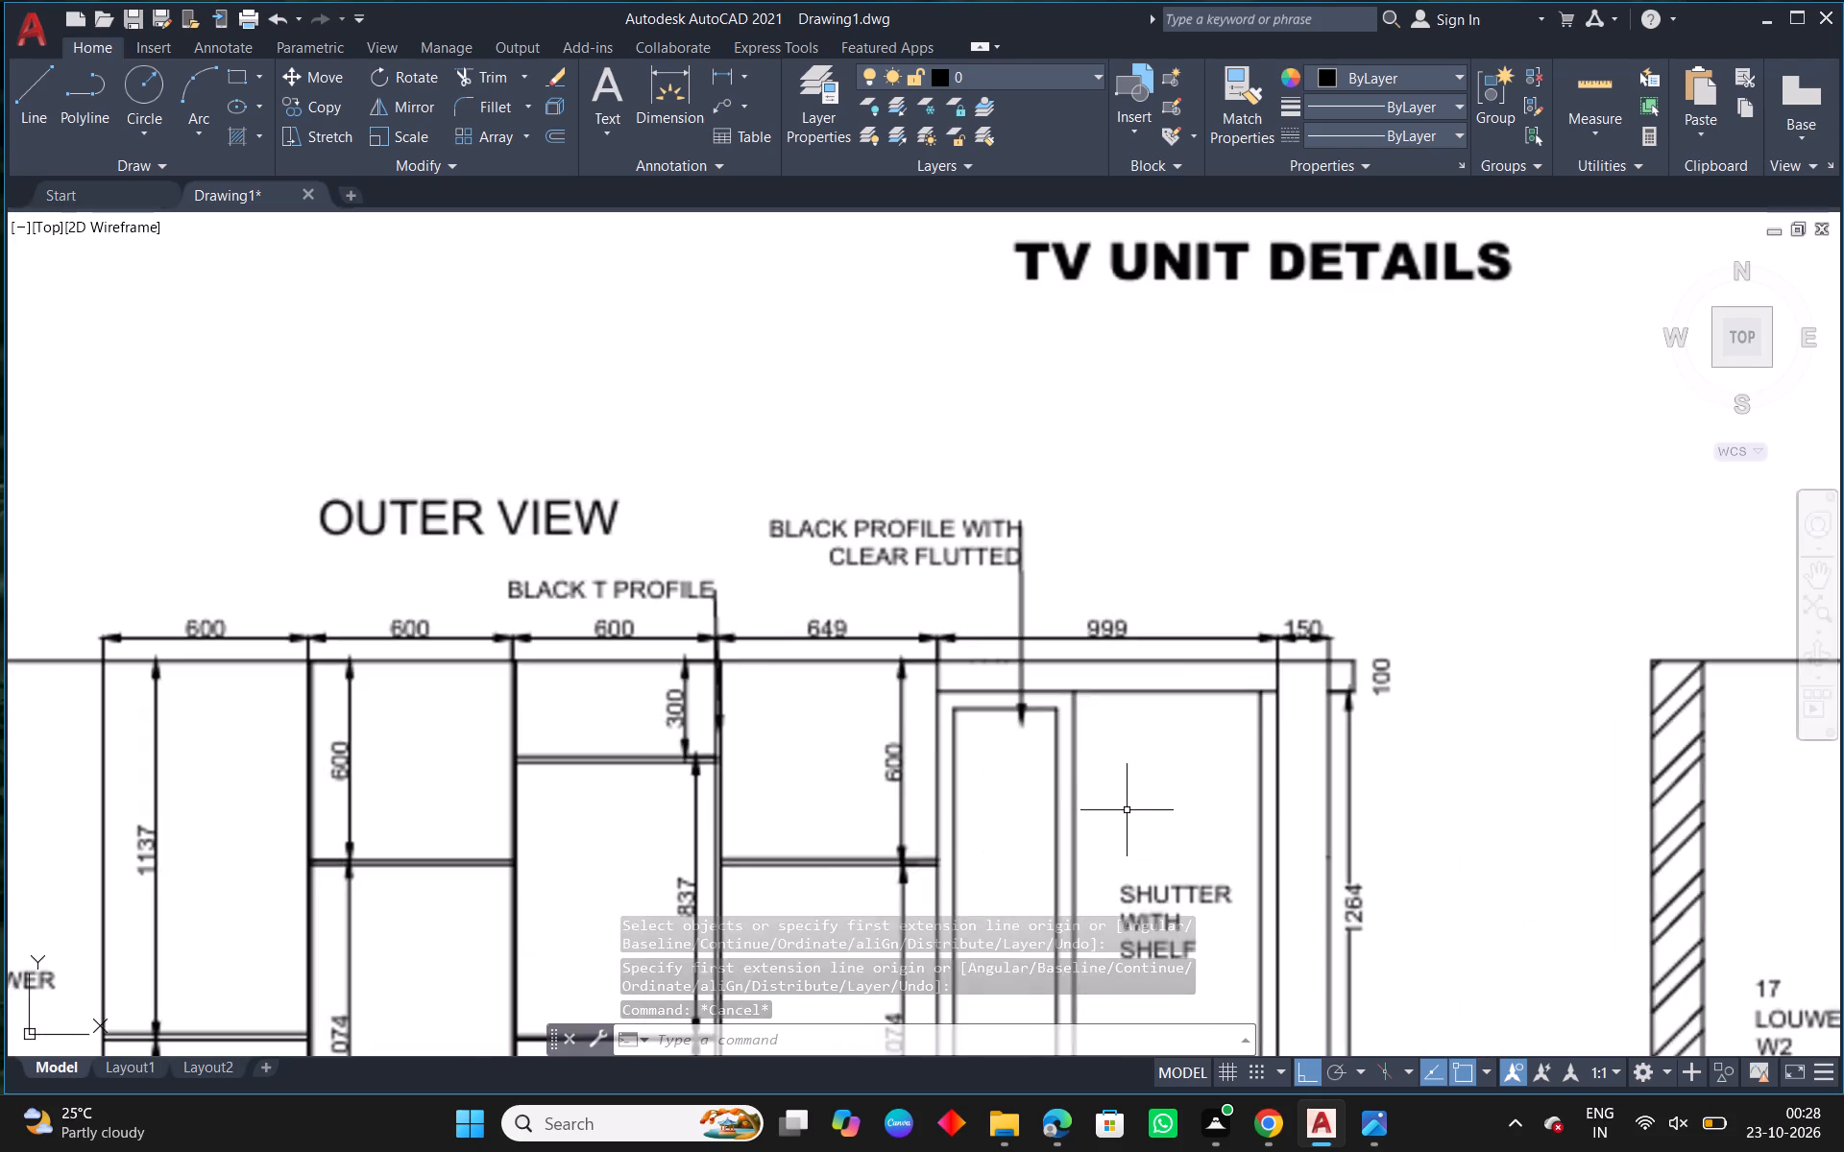
middle_drag(1129, 788, 1144, 683)
scroll(1140, 693, down, 1)
scroll(986, 732, up, 1)
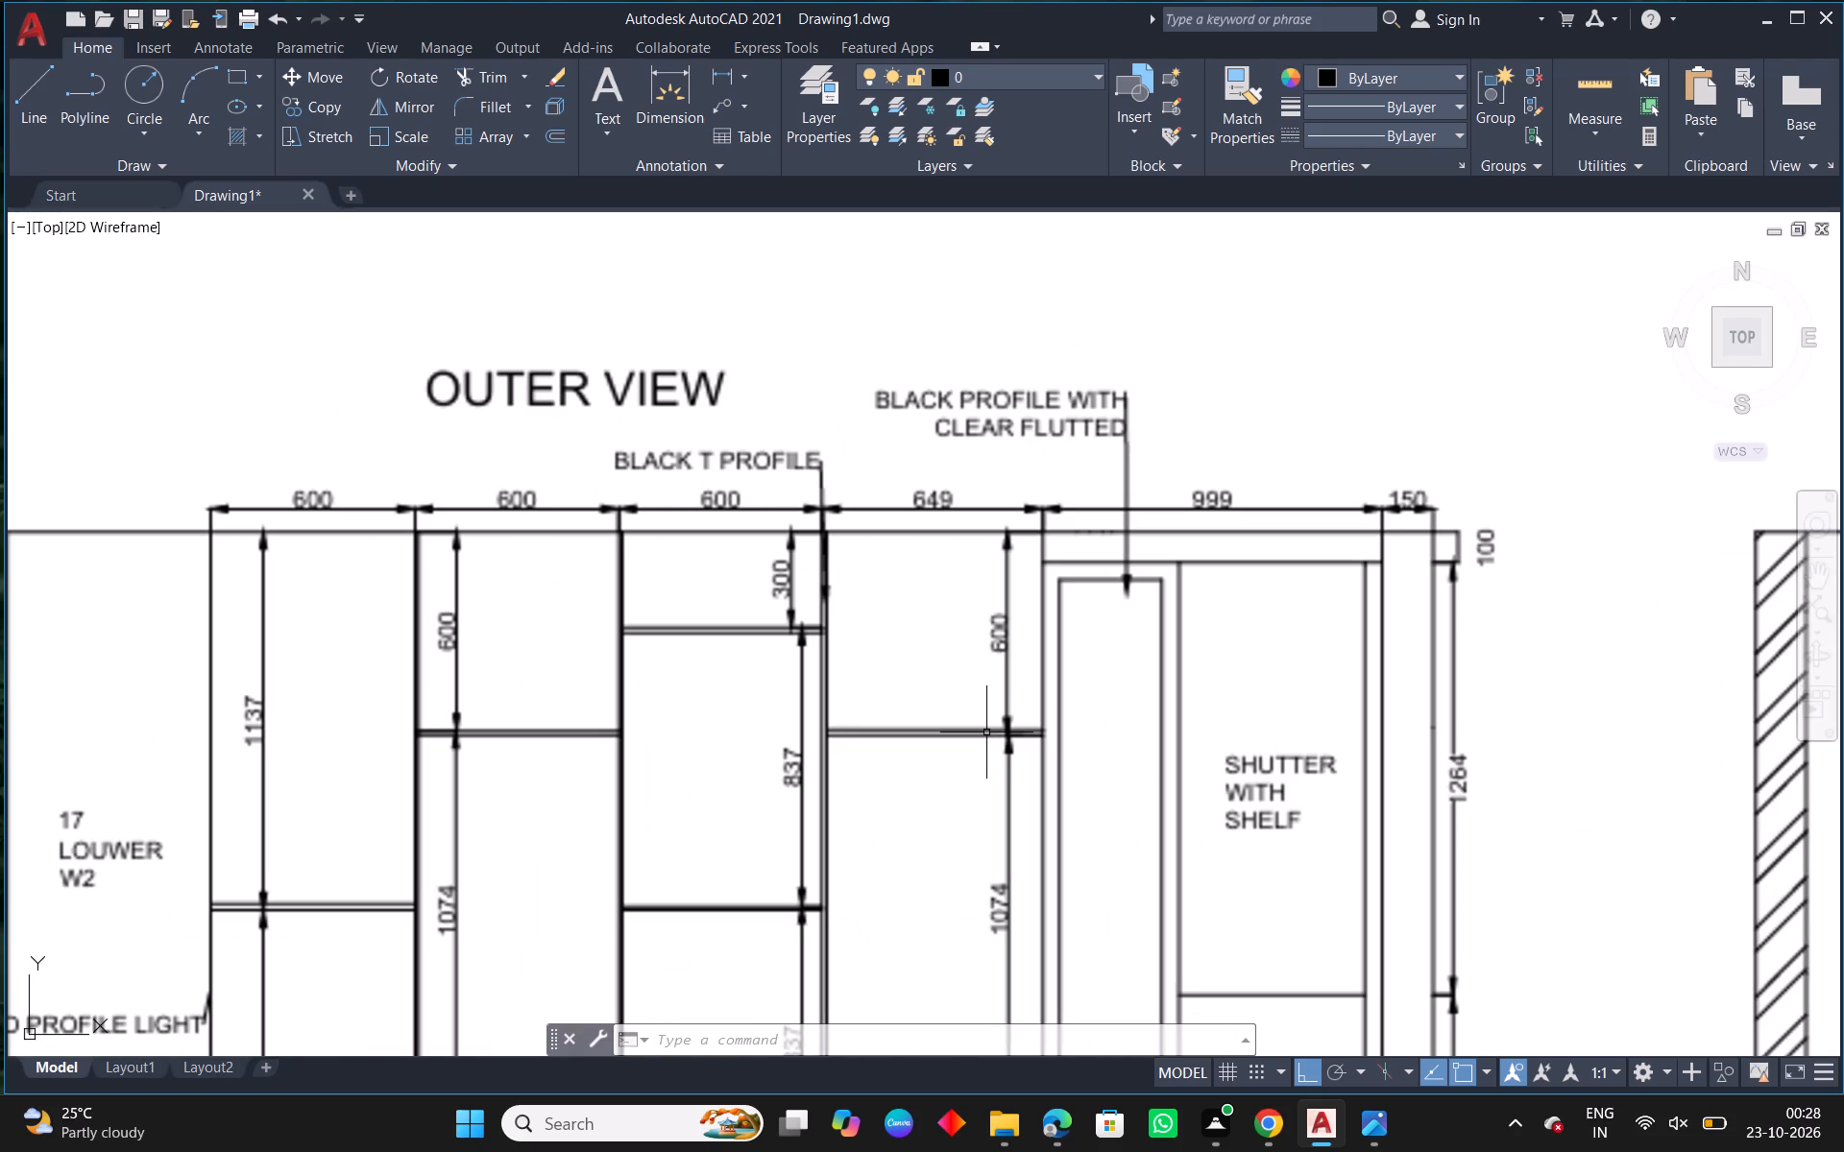
middle_drag(986, 732, 1028, 509)
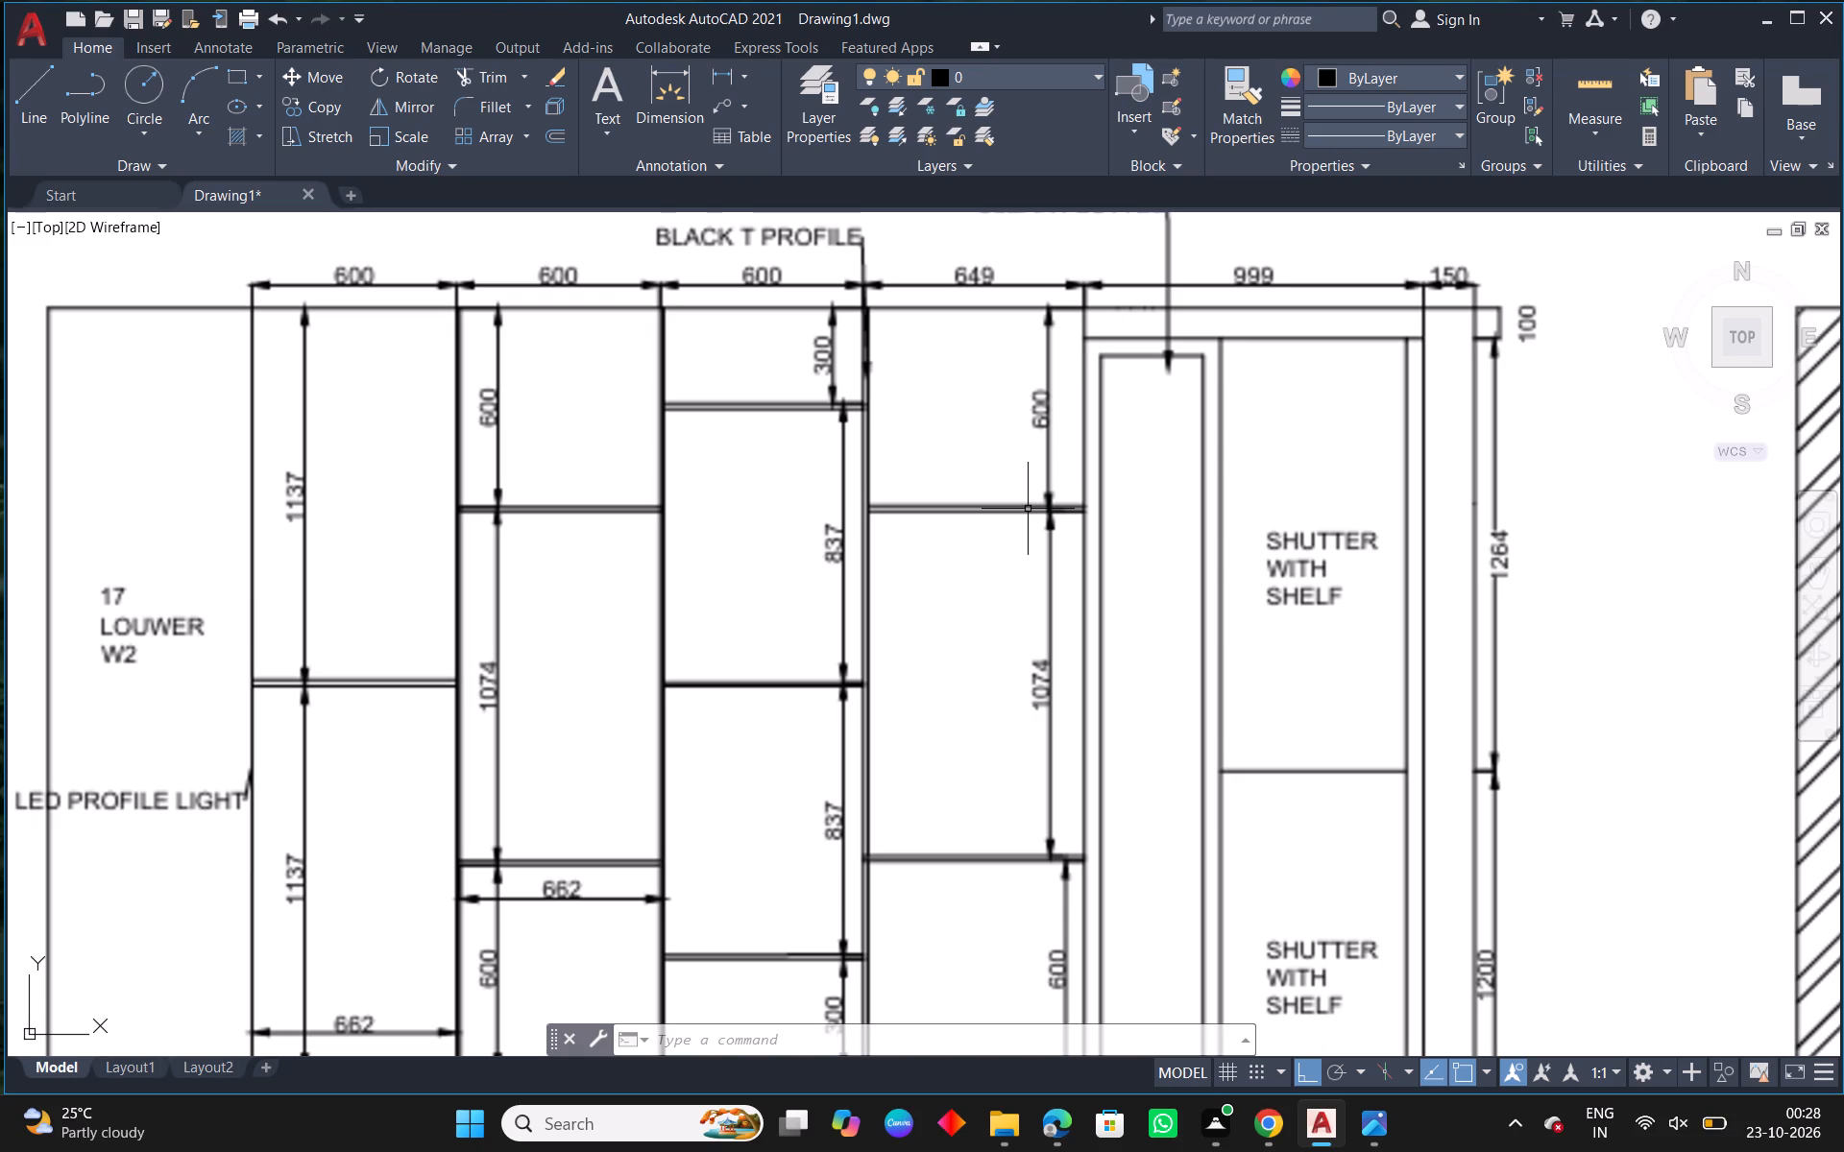
scroll(1028, 509, down, 2)
middle_drag(716, 662, 1124, 741)
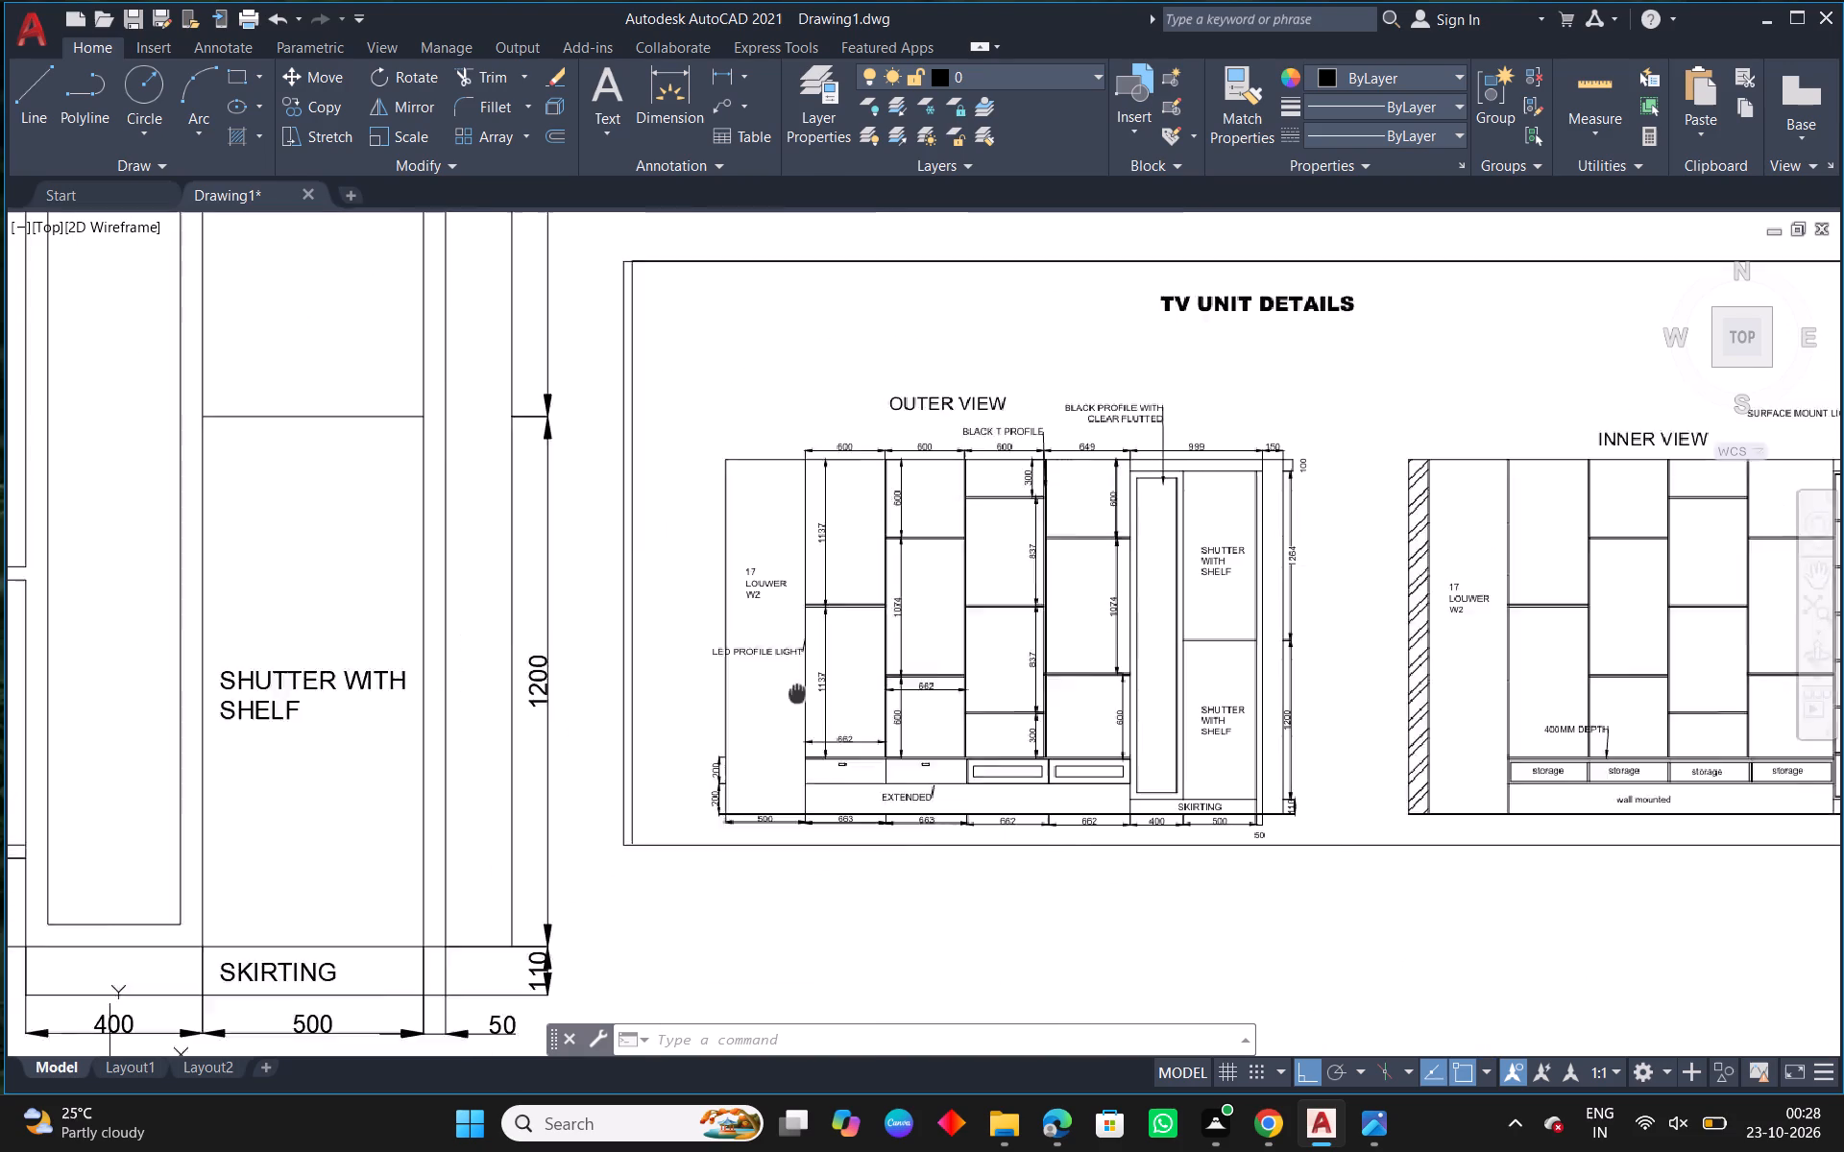
middle_drag(1124, 741, 1341, 758)
scroll(1083, 717, down, 1)
middle_drag(742, 540, 1010, 863)
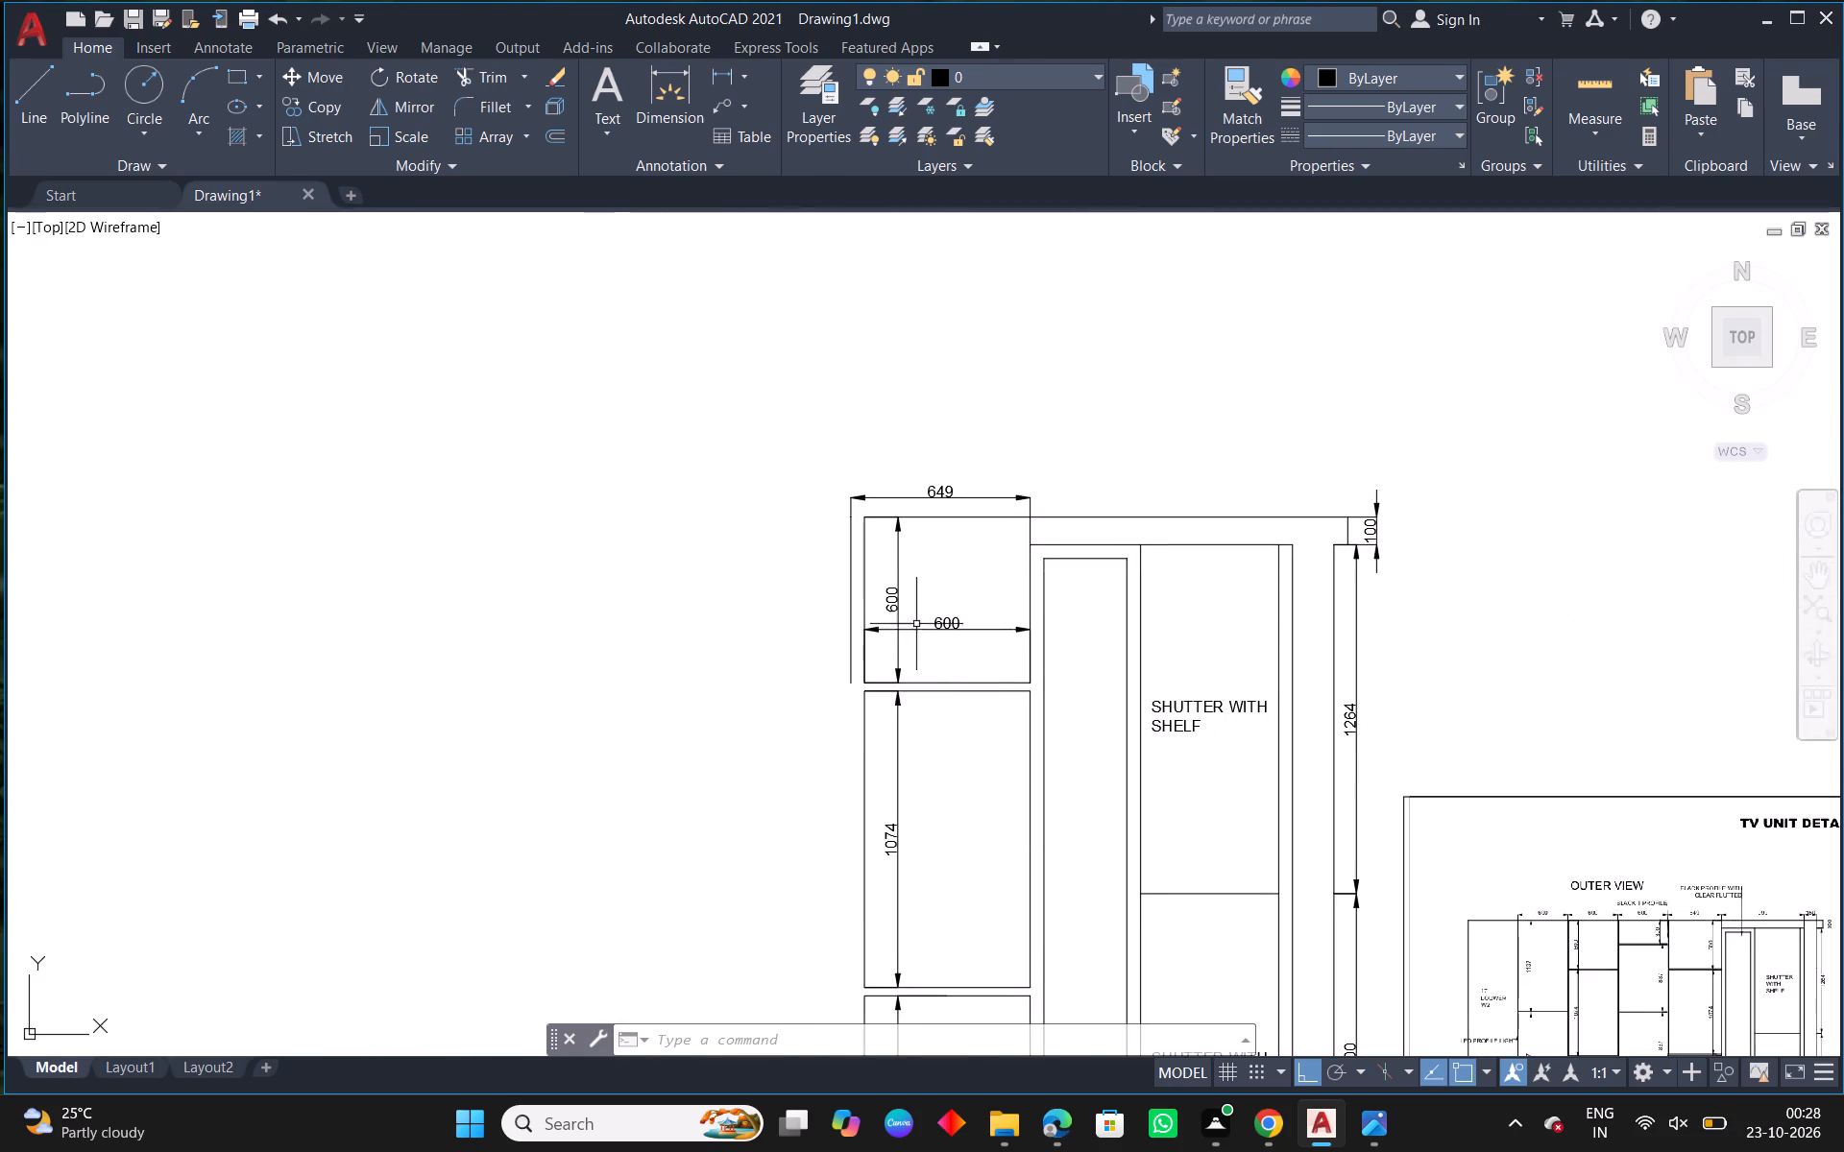
scroll(882, 555, up, 1)
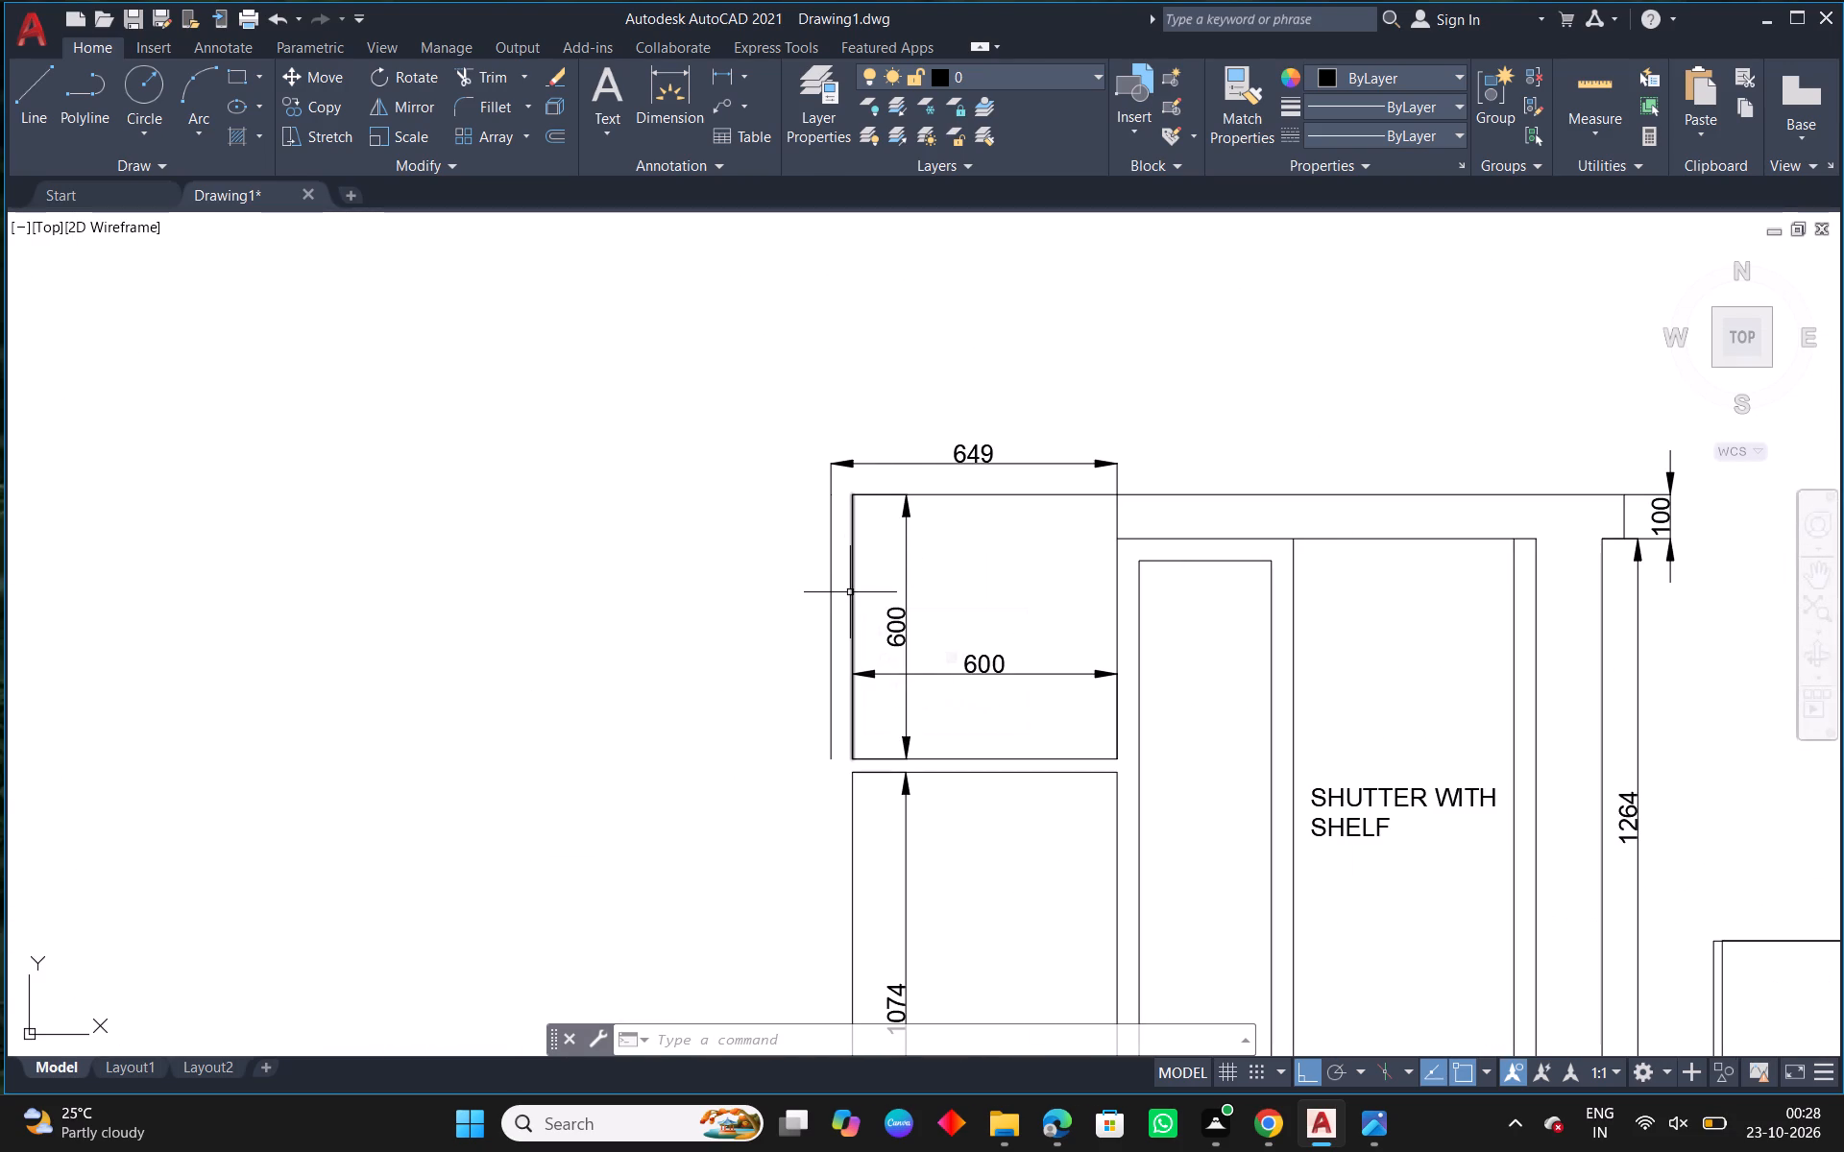
Extend the outer vertical line of the 649-wide column down to the horizontal base line beneath the bottom opening.
key(Escape)
scroll(946, 651, down, 1)
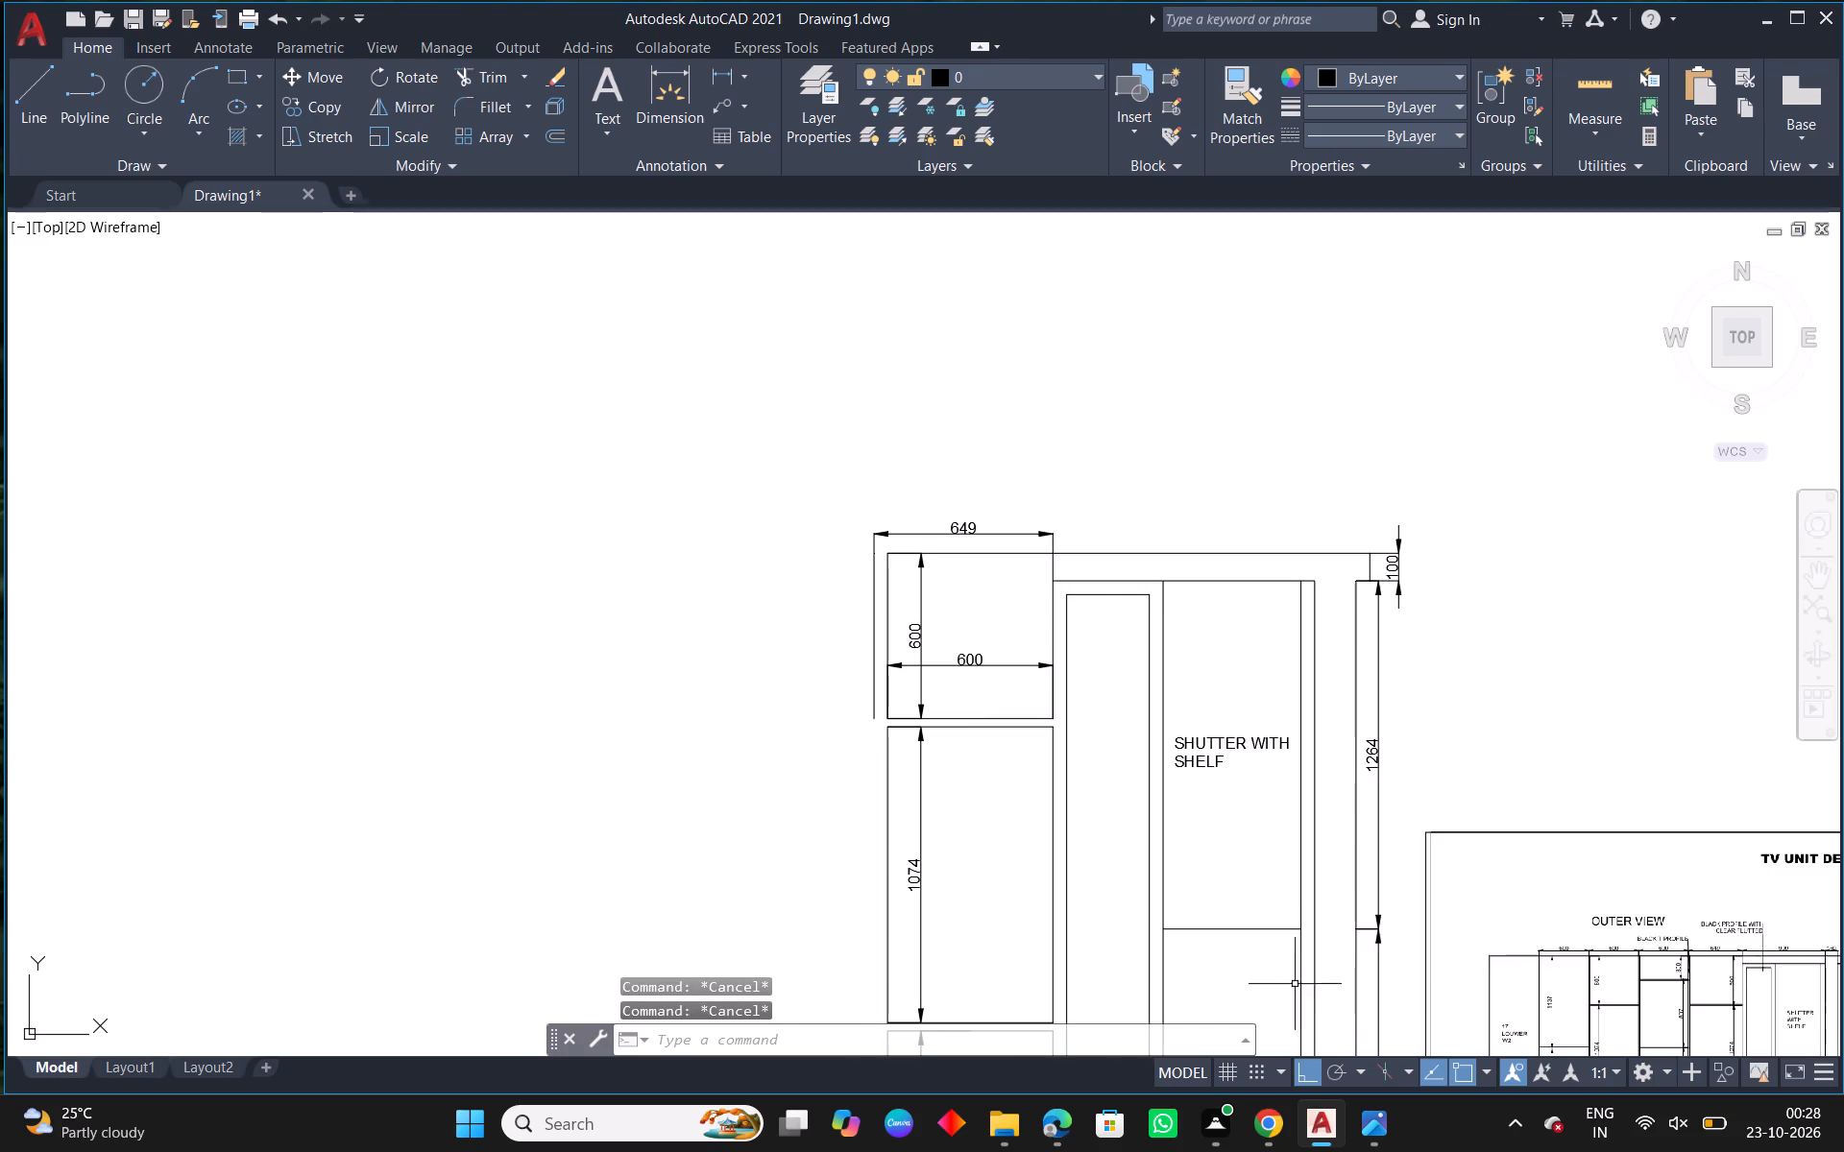
middle_drag(1316, 1013, 1199, 494)
middle_drag(1128, 589, 1149, 763)
key(e)
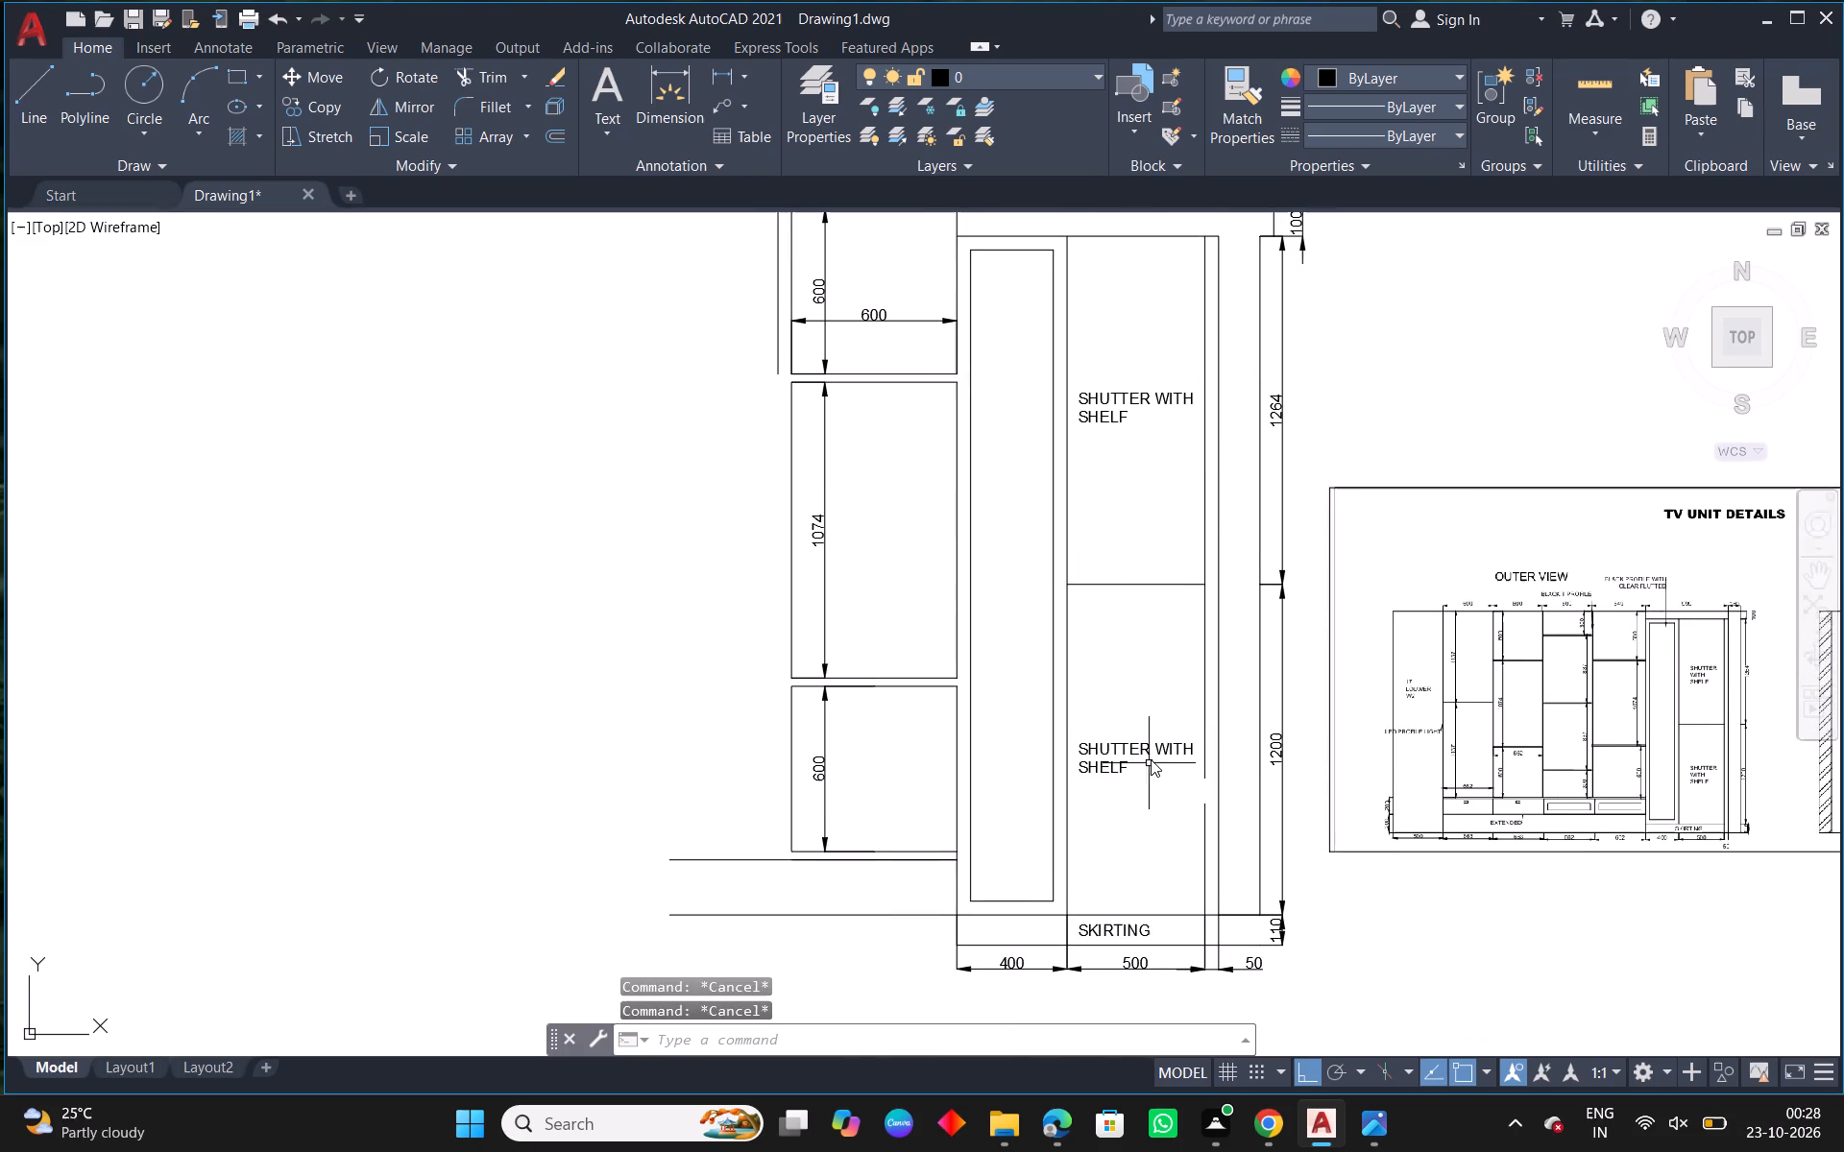
key(x)
key(space)
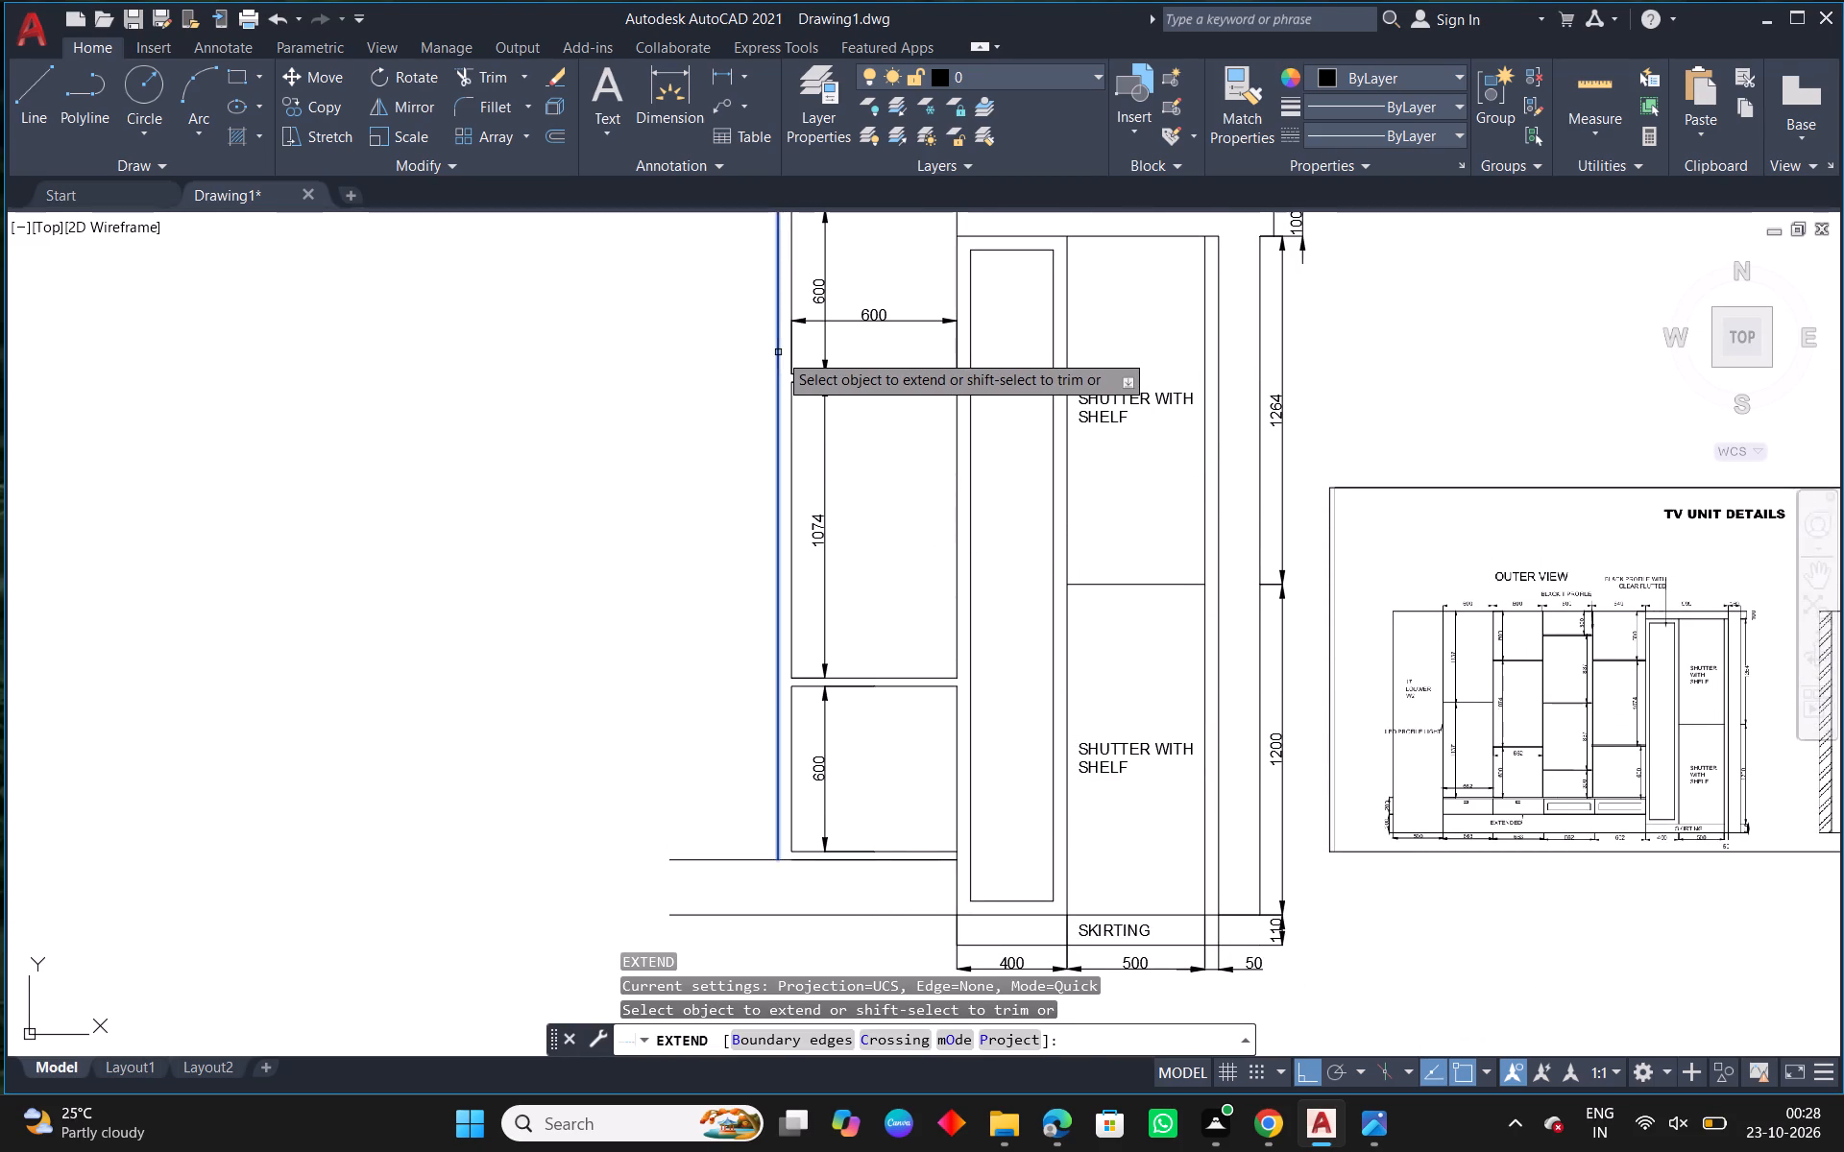
click(778, 352)
key(Escape)
Offset the 649-wide column's outer vertical line 600 outward for the adjoining column, following the reference width.
scroll(958, 666, down, 1)
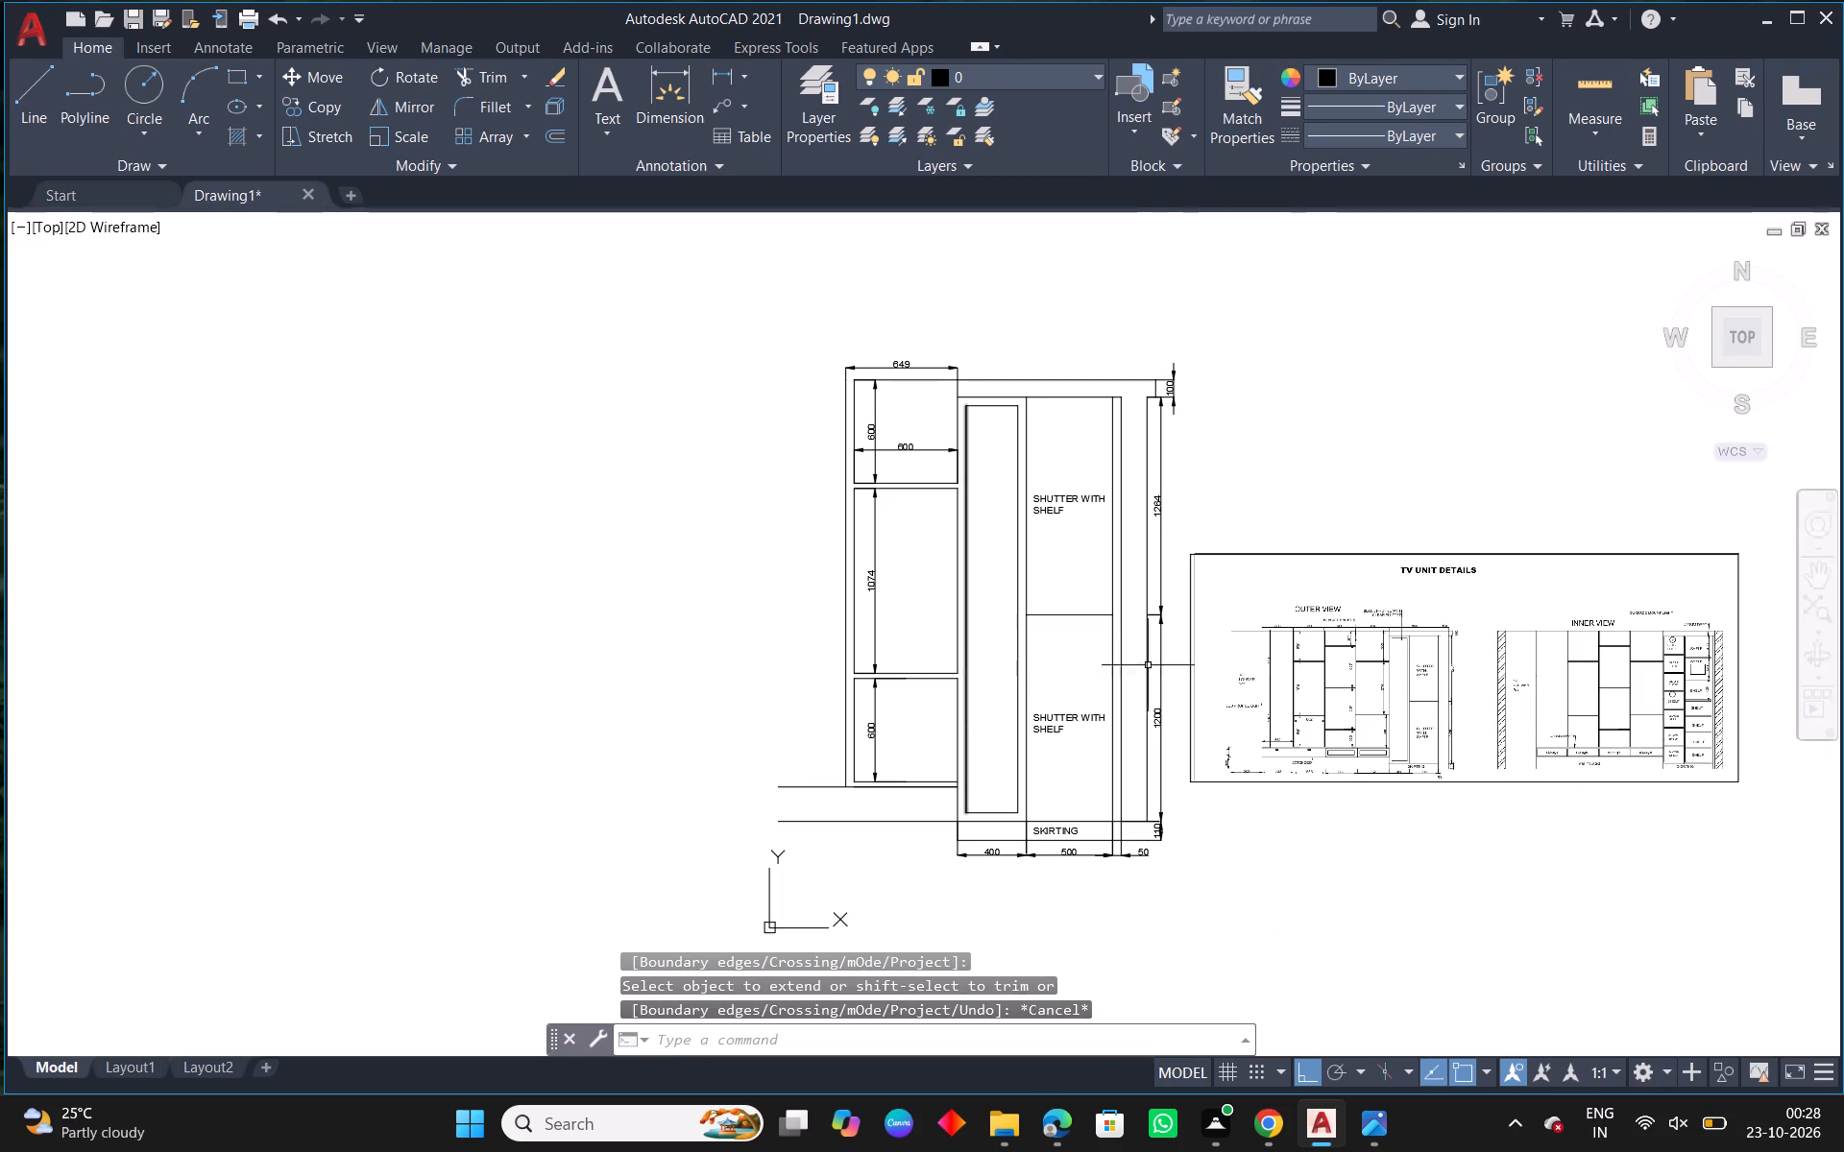
scroll(1380, 631, up, 4)
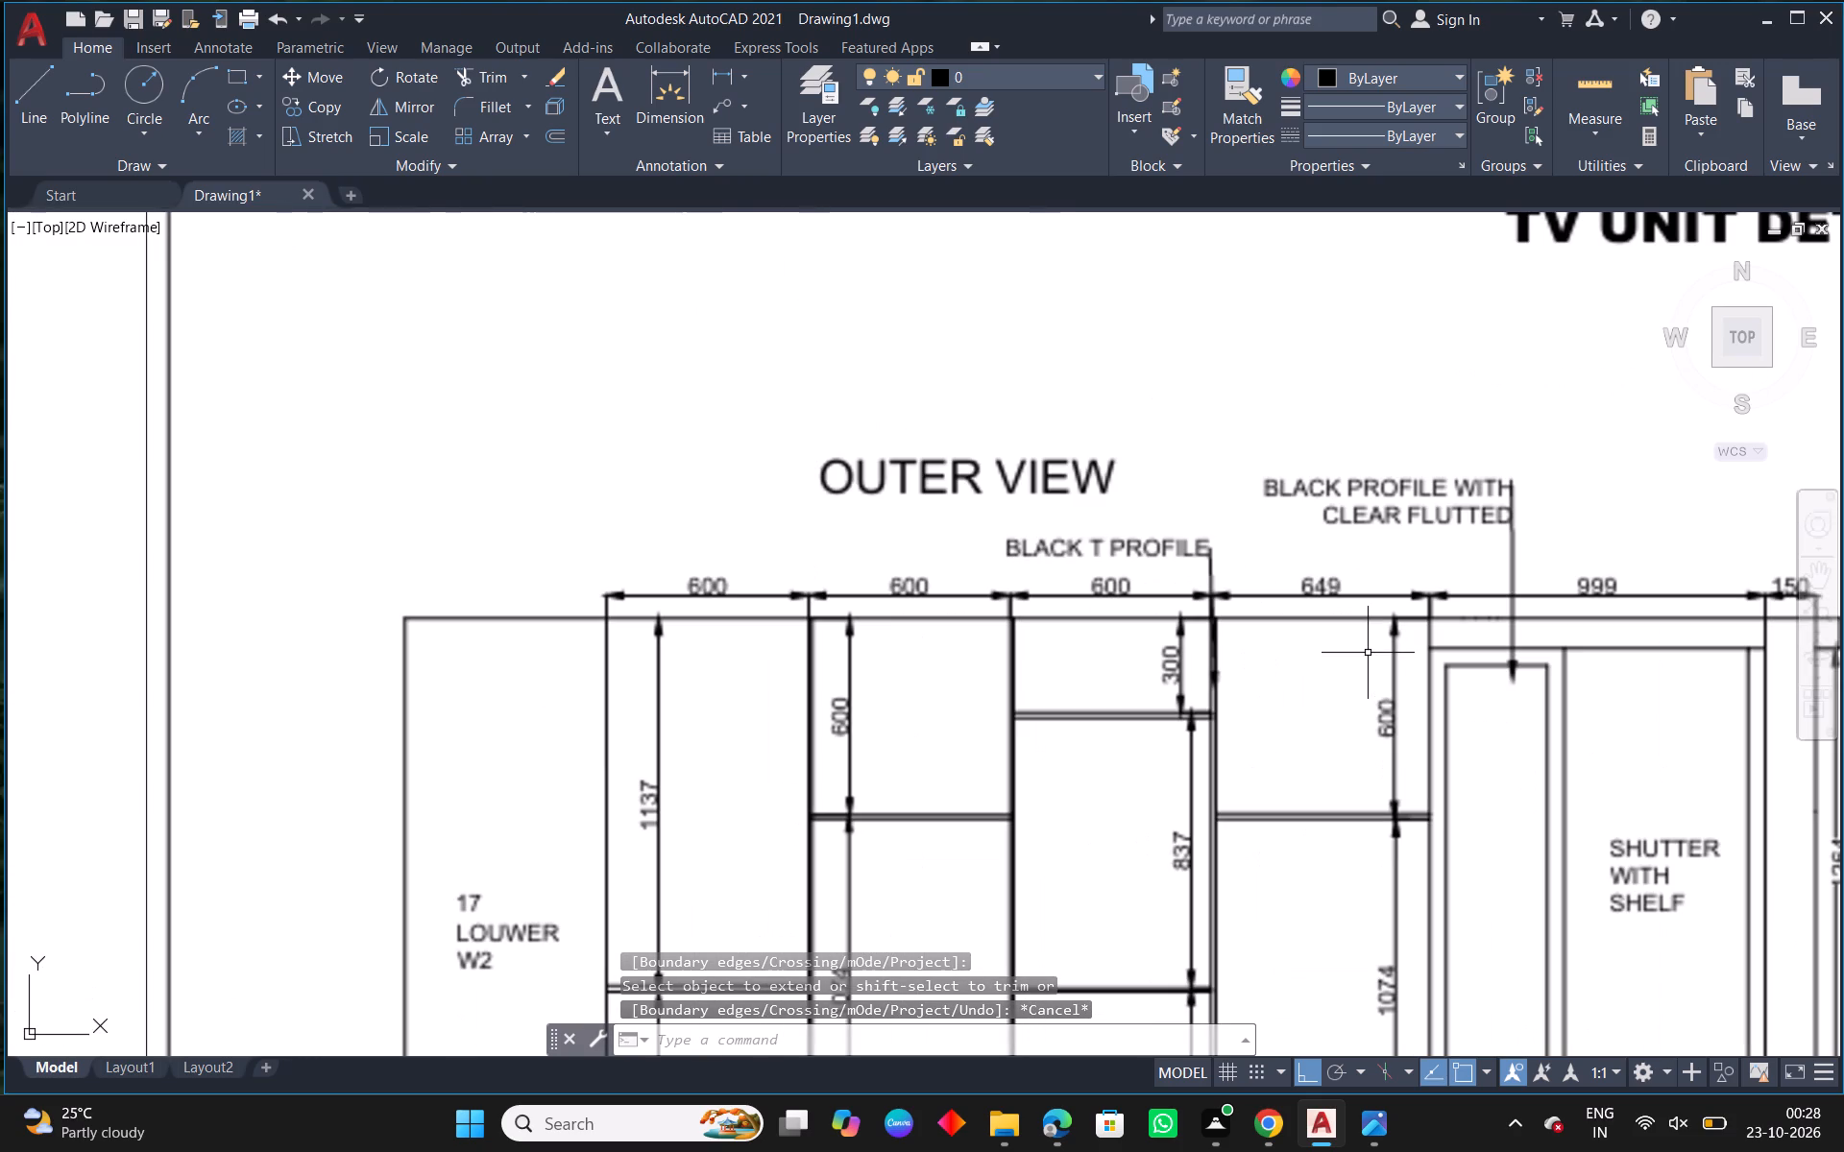
scroll(1368, 659, down, 3)
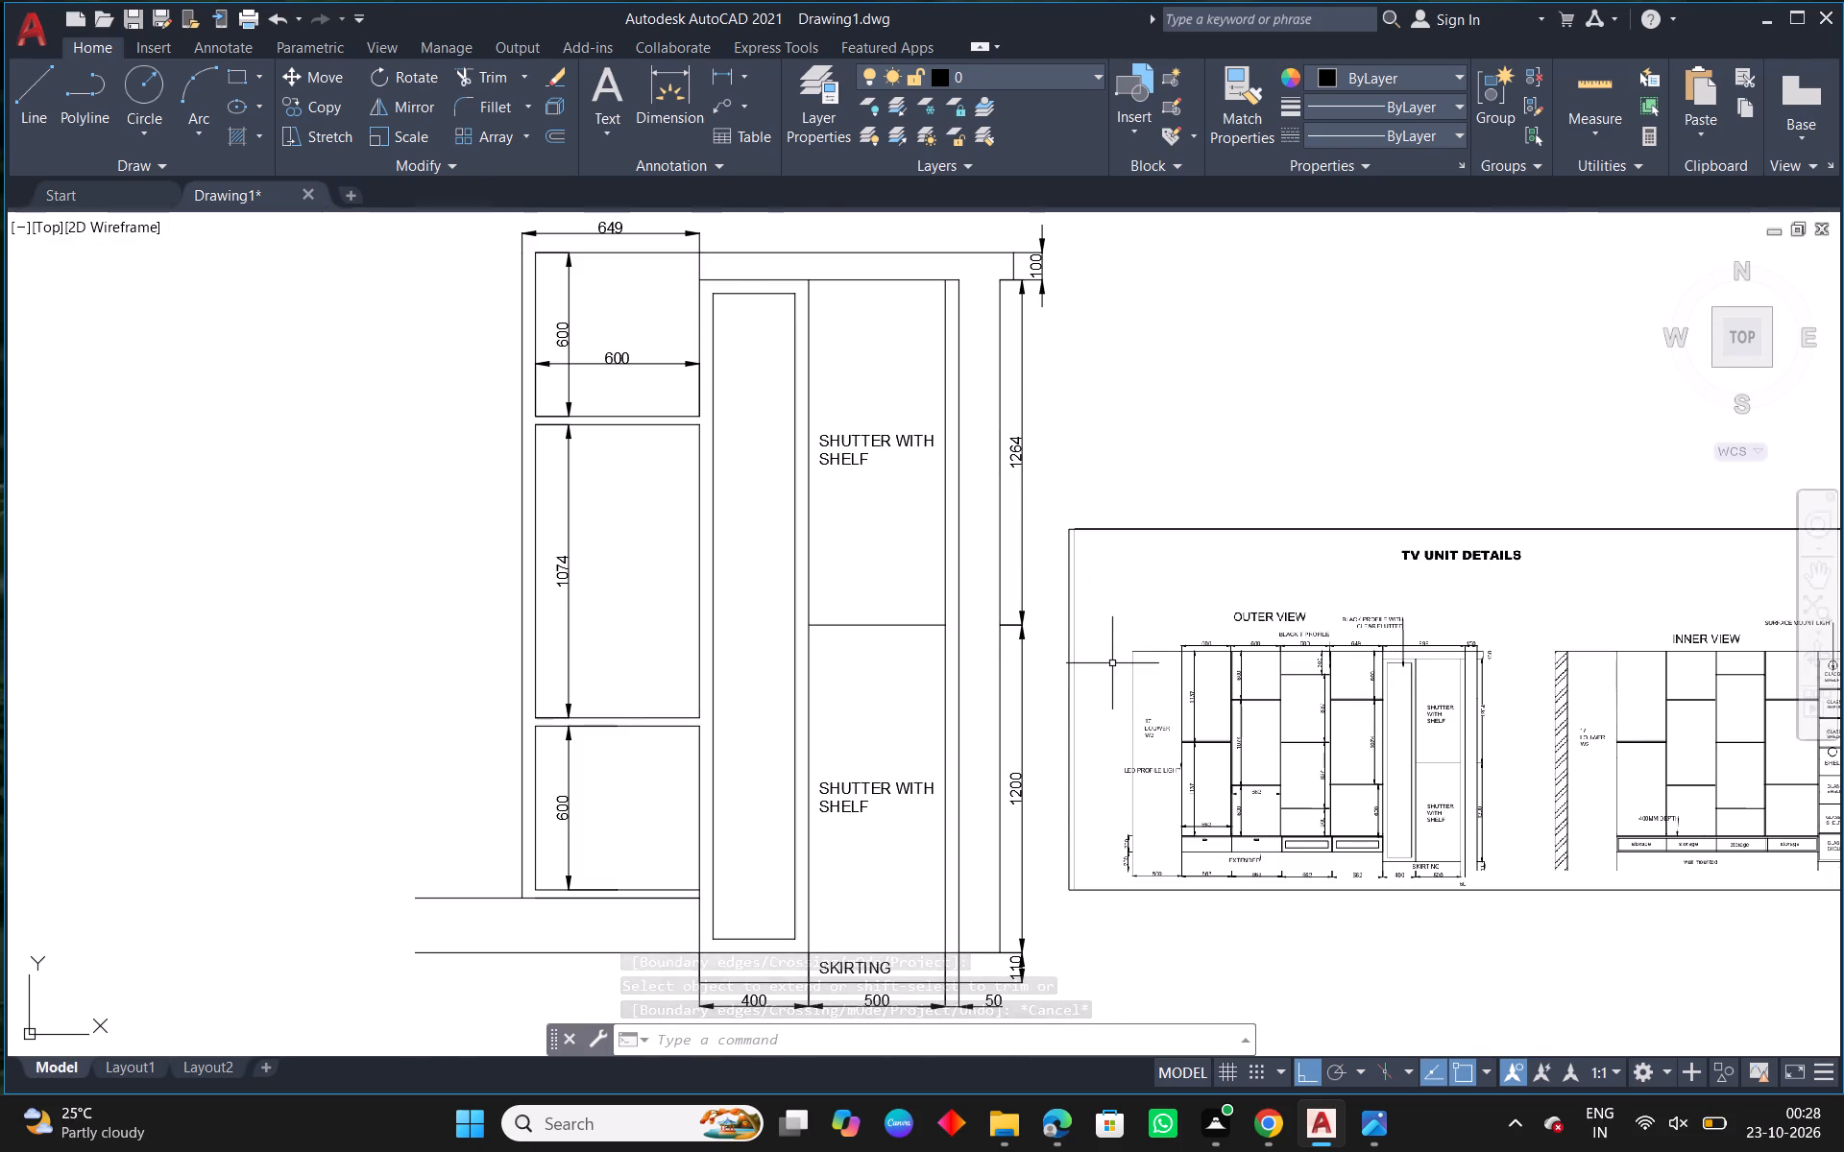
middle_drag(946, 586, 1113, 652)
text(O 600)
key(space)
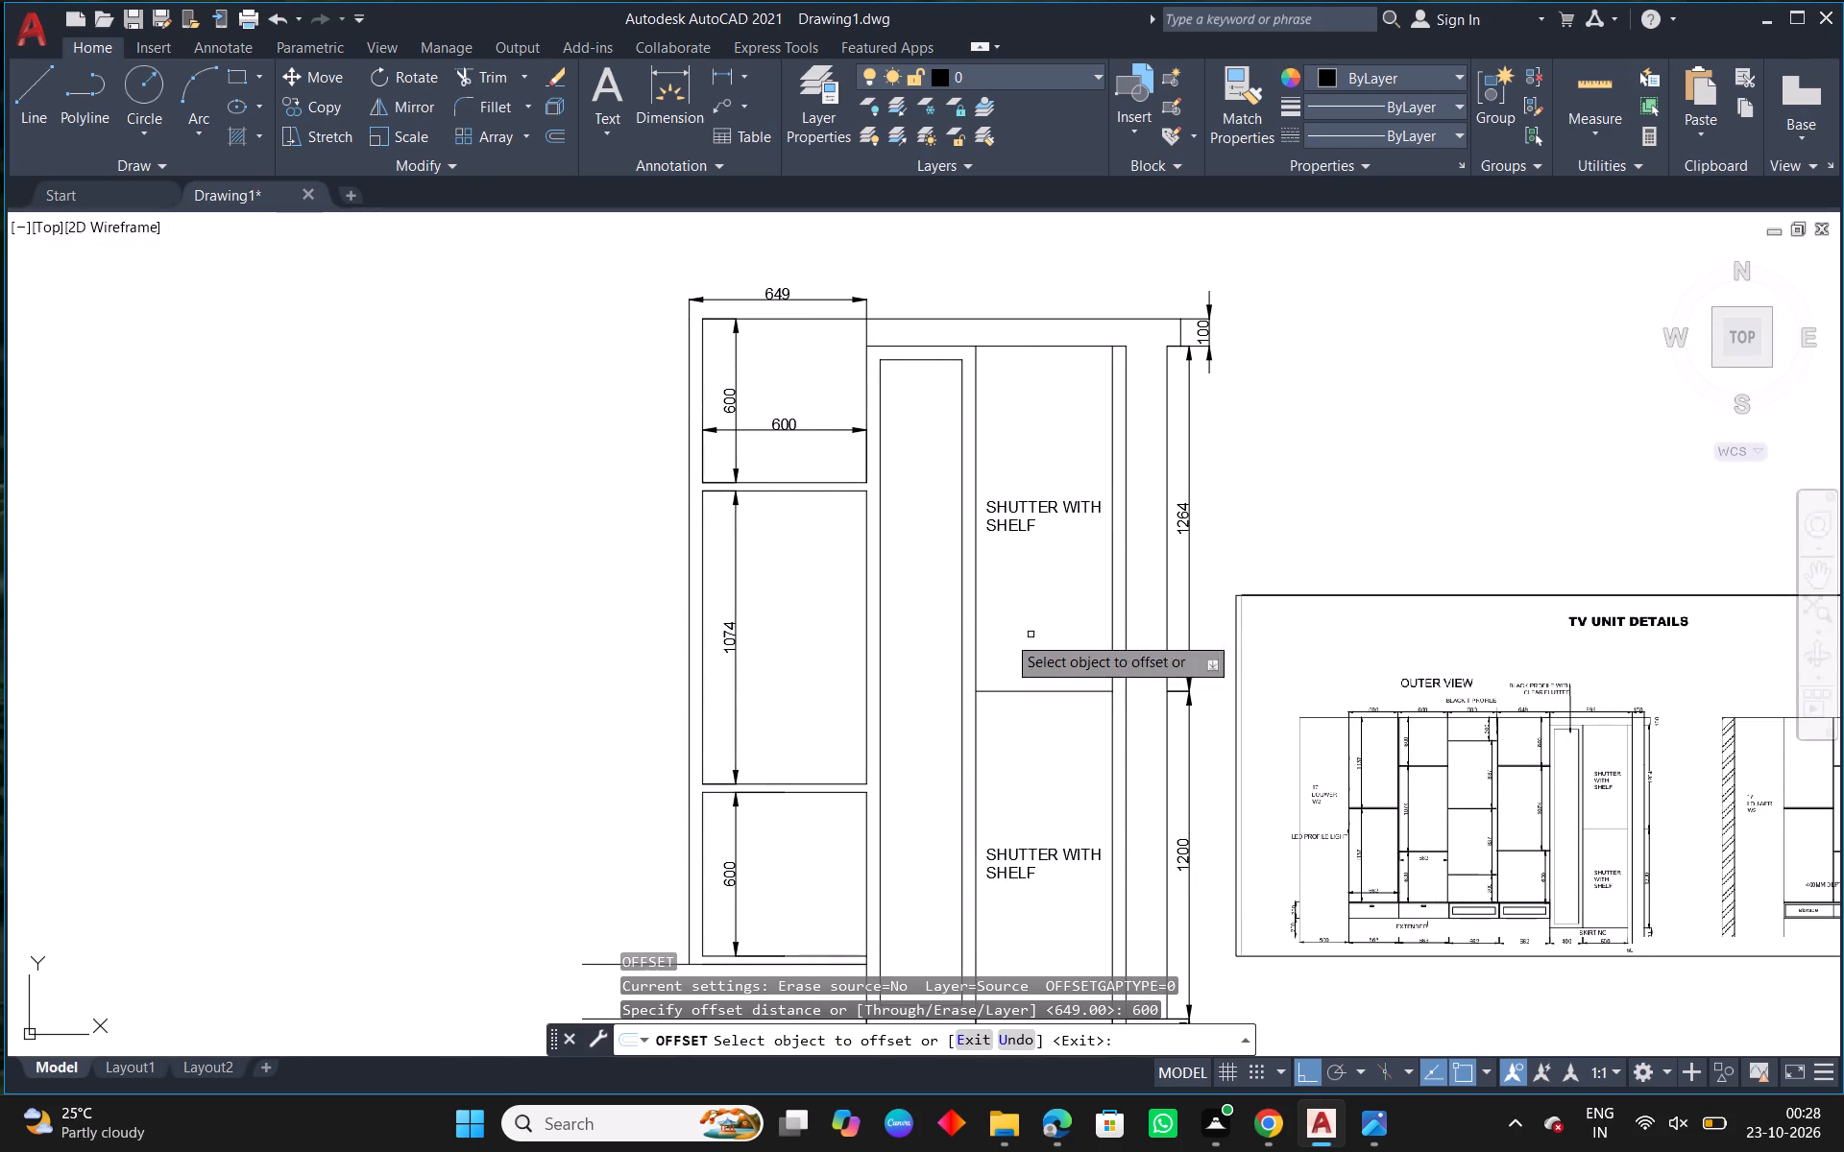
click(690, 652)
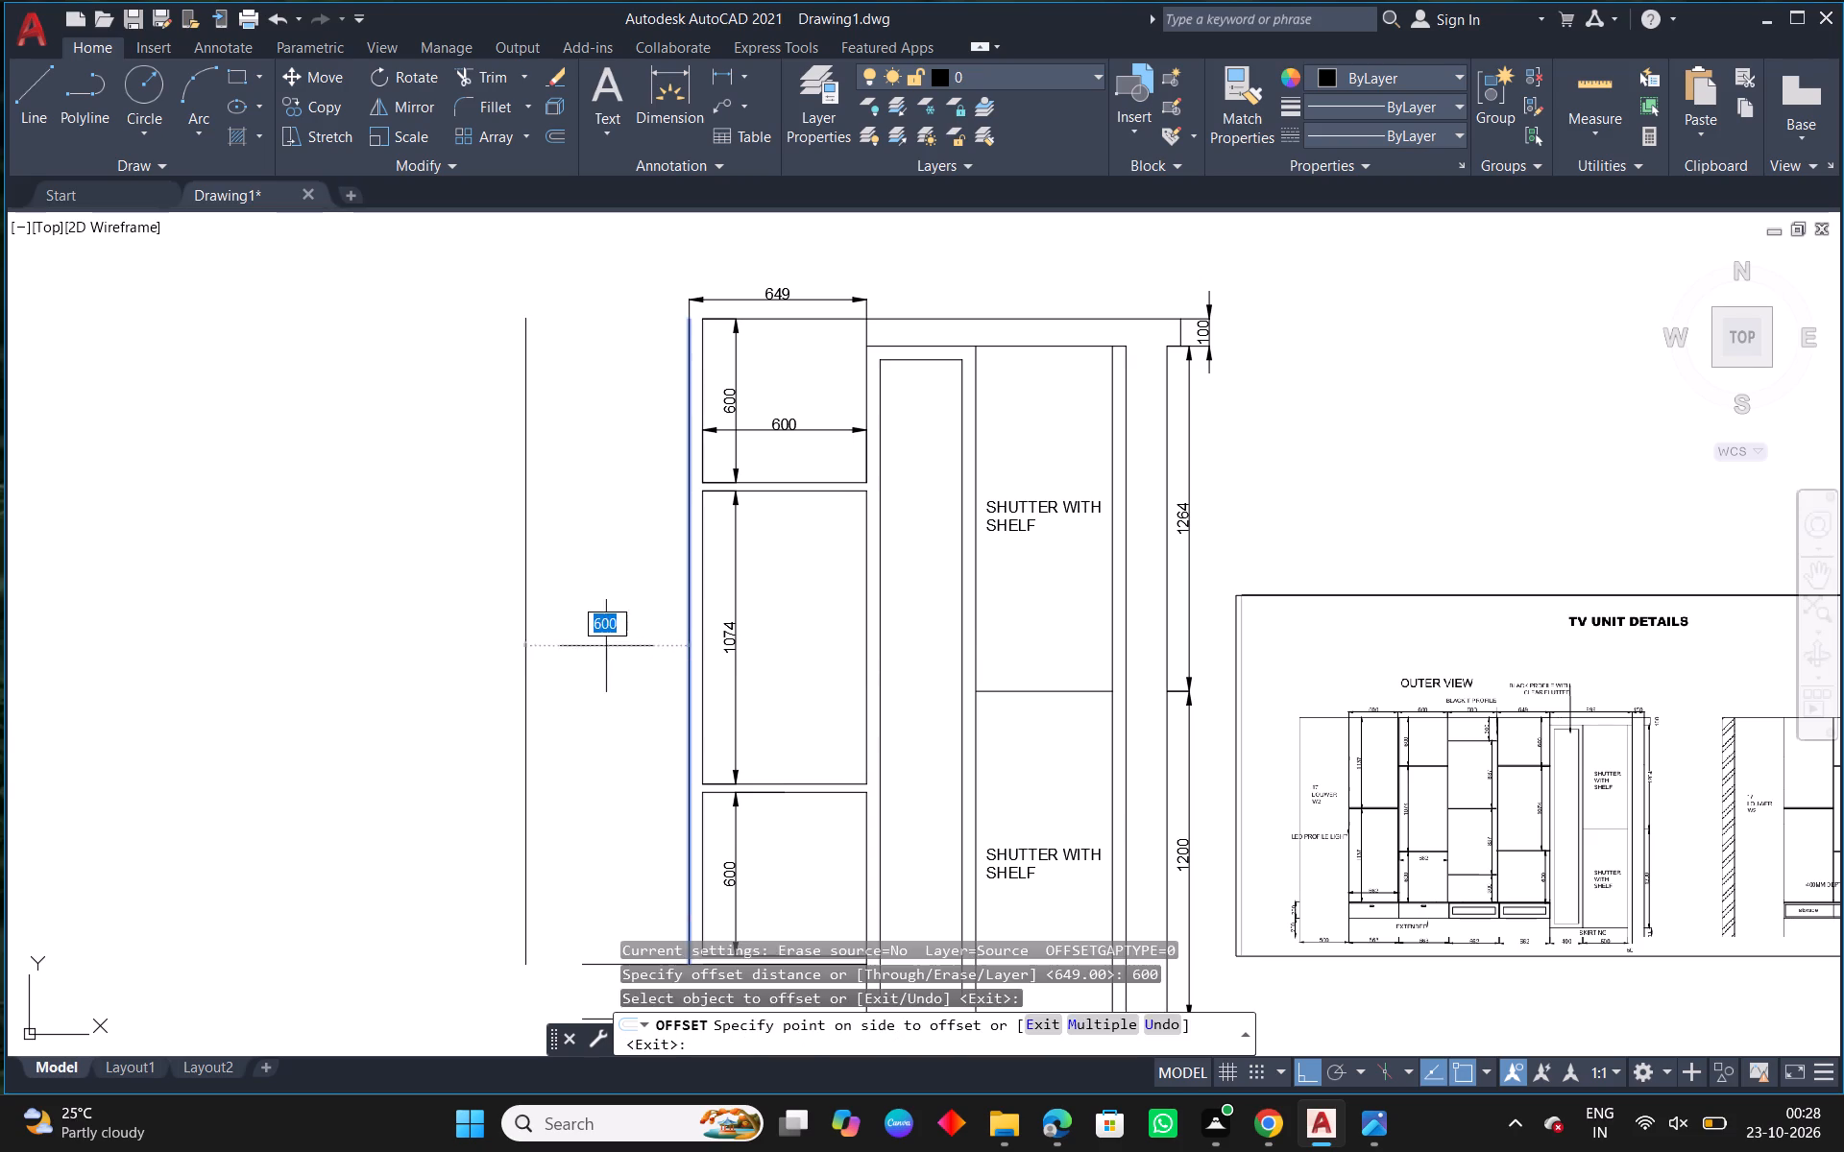
click(591, 645)
key(Escape)
Examine the reference outer view's adjoining 600-wide column for its top edge, shelf positions and heights.
scroll(1420, 737, up, 3)
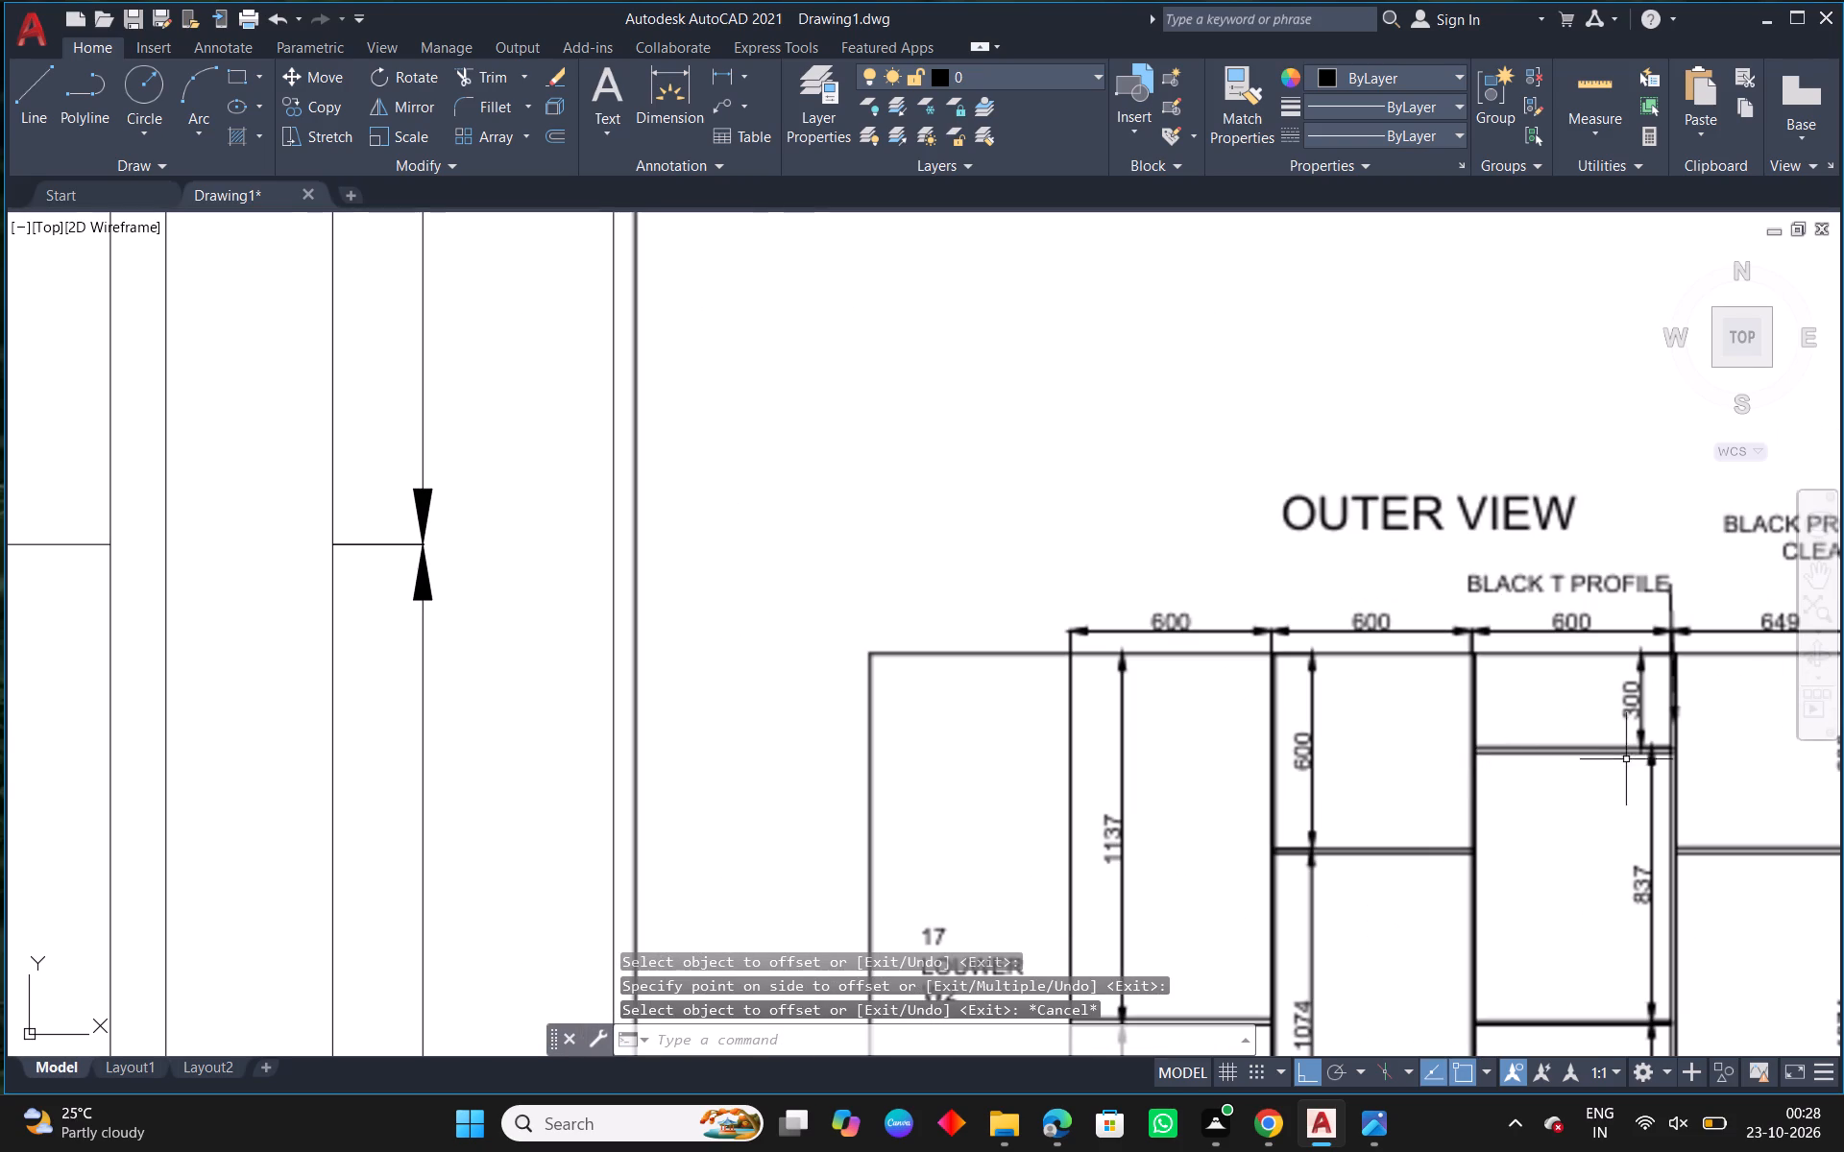
middle_drag(1574, 732, 1419, 658)
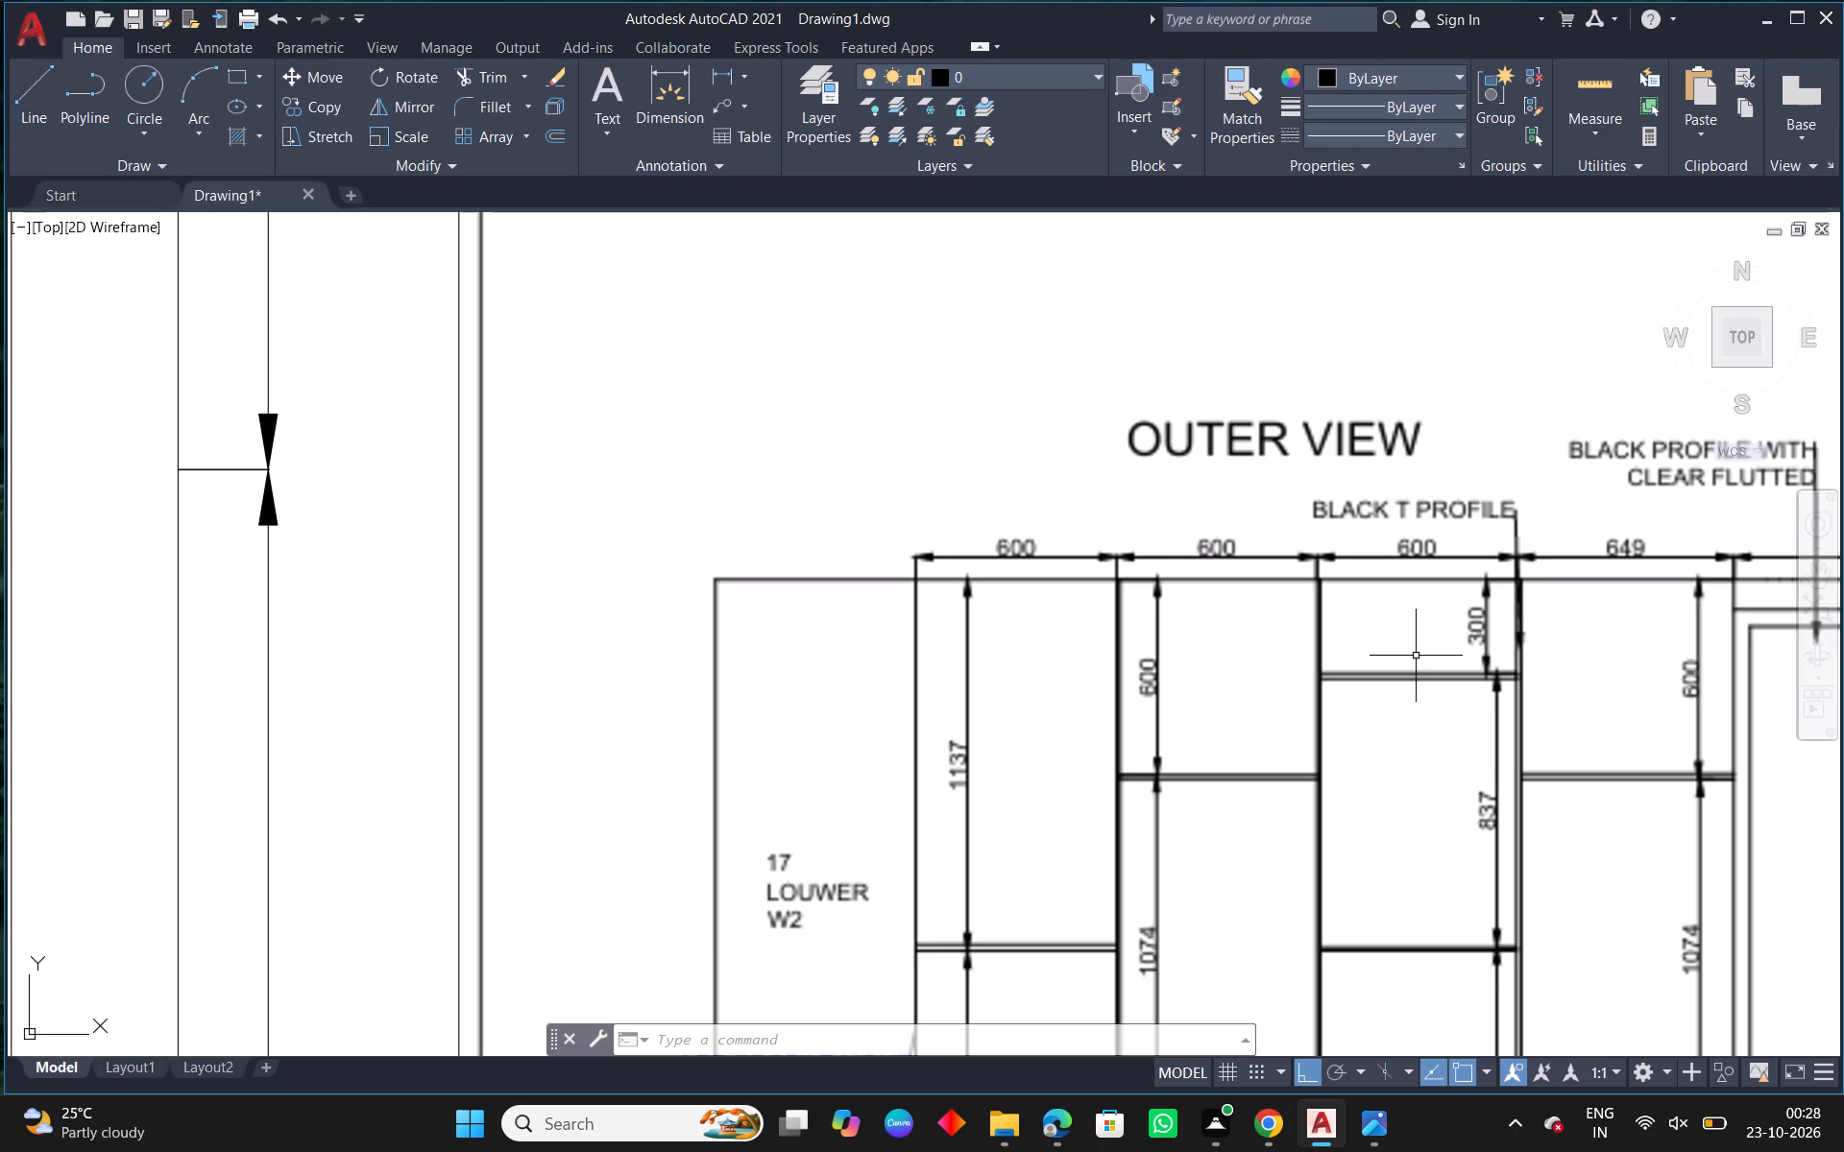
scroll(1416, 656, down, 1)
middle_drag(1502, 756, 1392, 470)
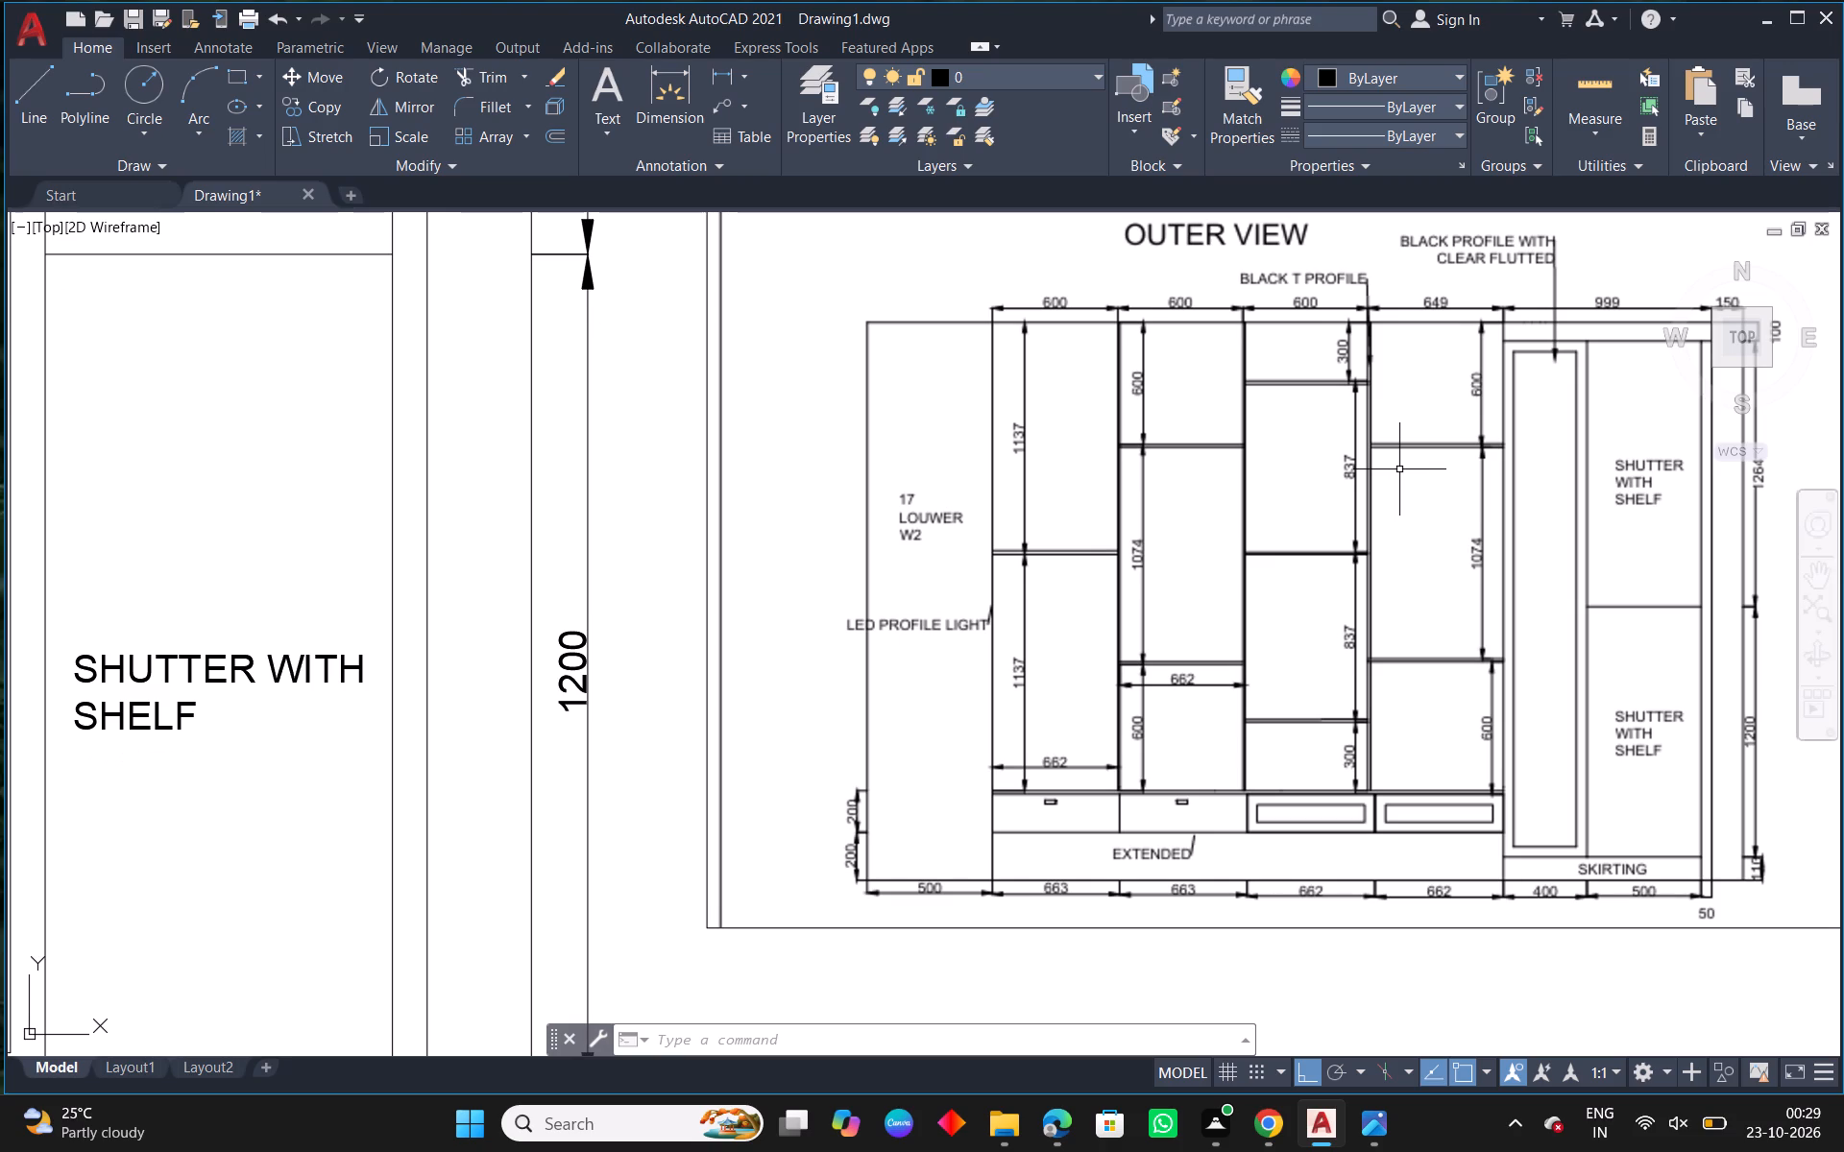
scroll(1399, 469, down, 3)
middle_drag(1052, 427, 1238, 510)
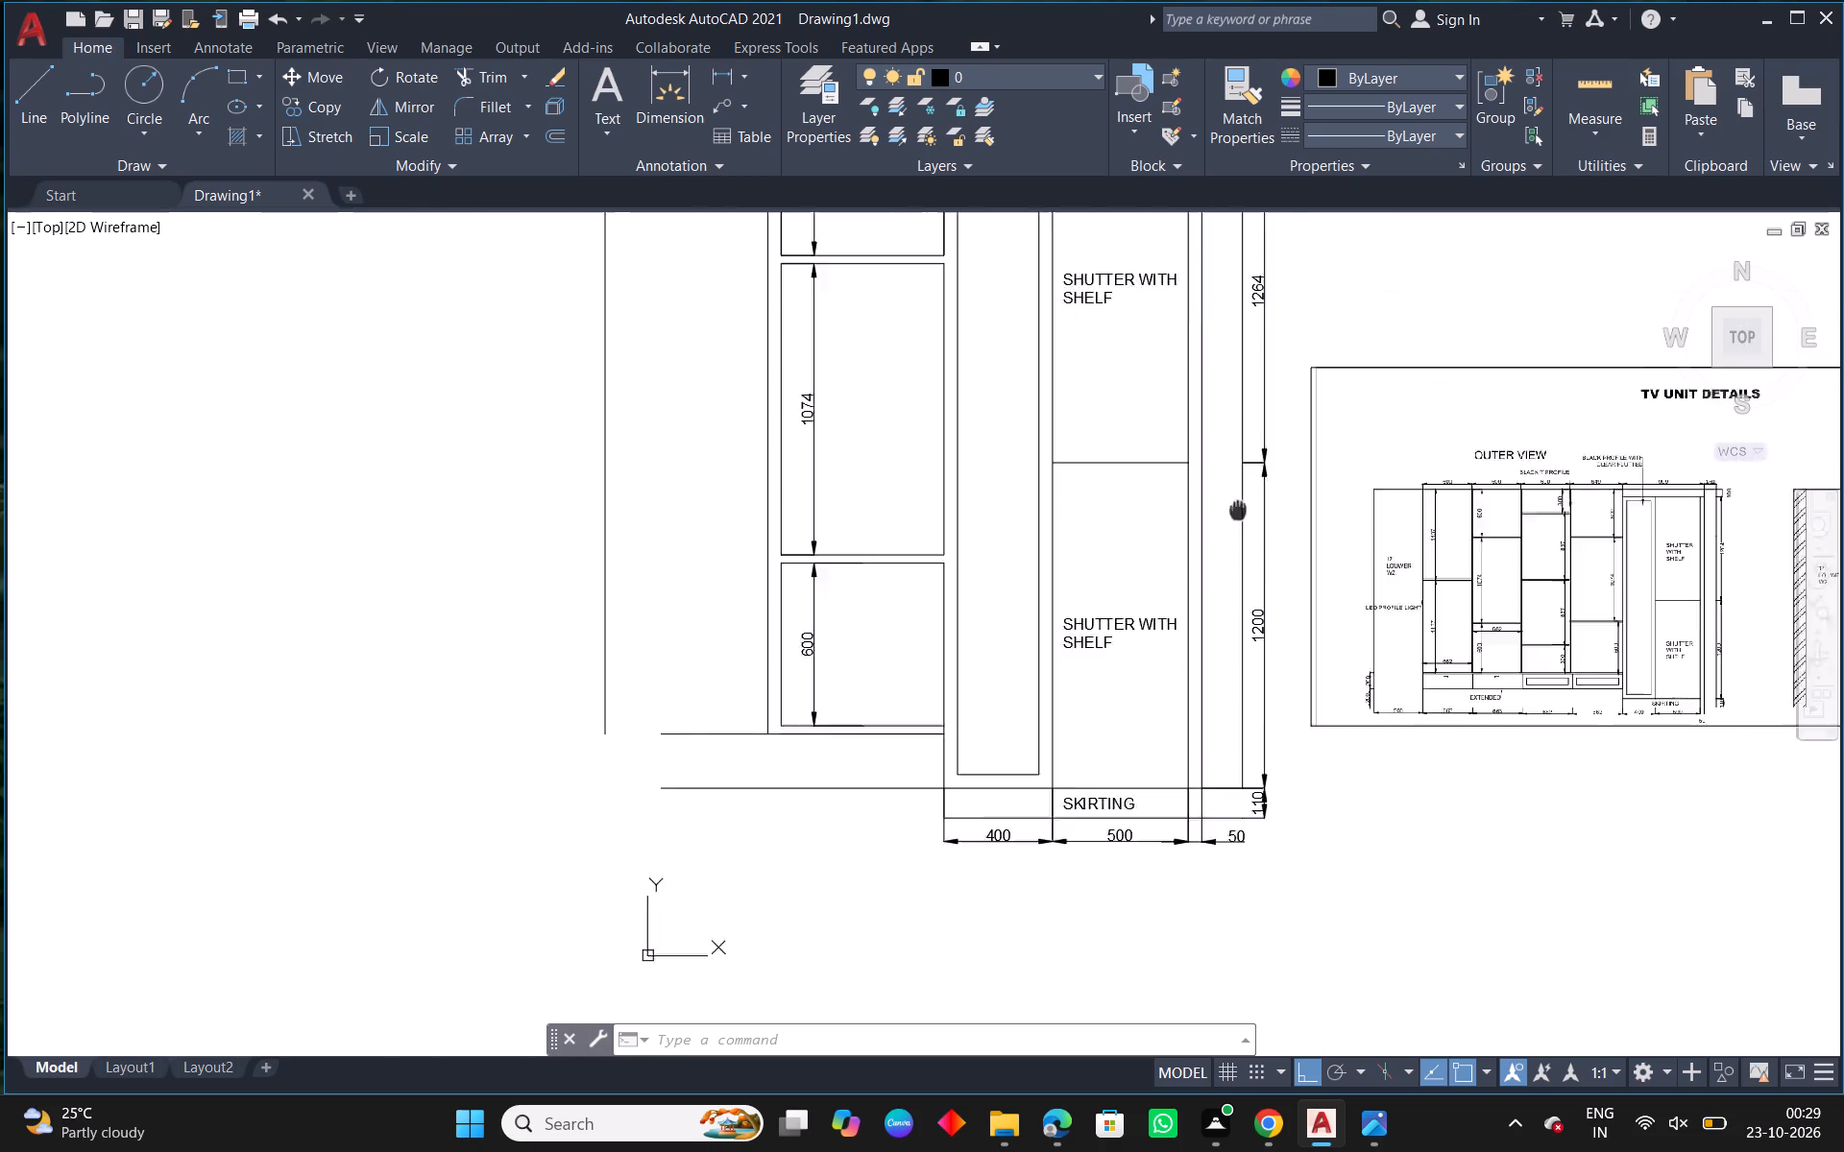
middle_drag(1238, 510, 1280, 625)
scroll(1250, 631, down, 1)
scroll(986, 400, up, 3)
middle_drag(1085, 411, 1073, 427)
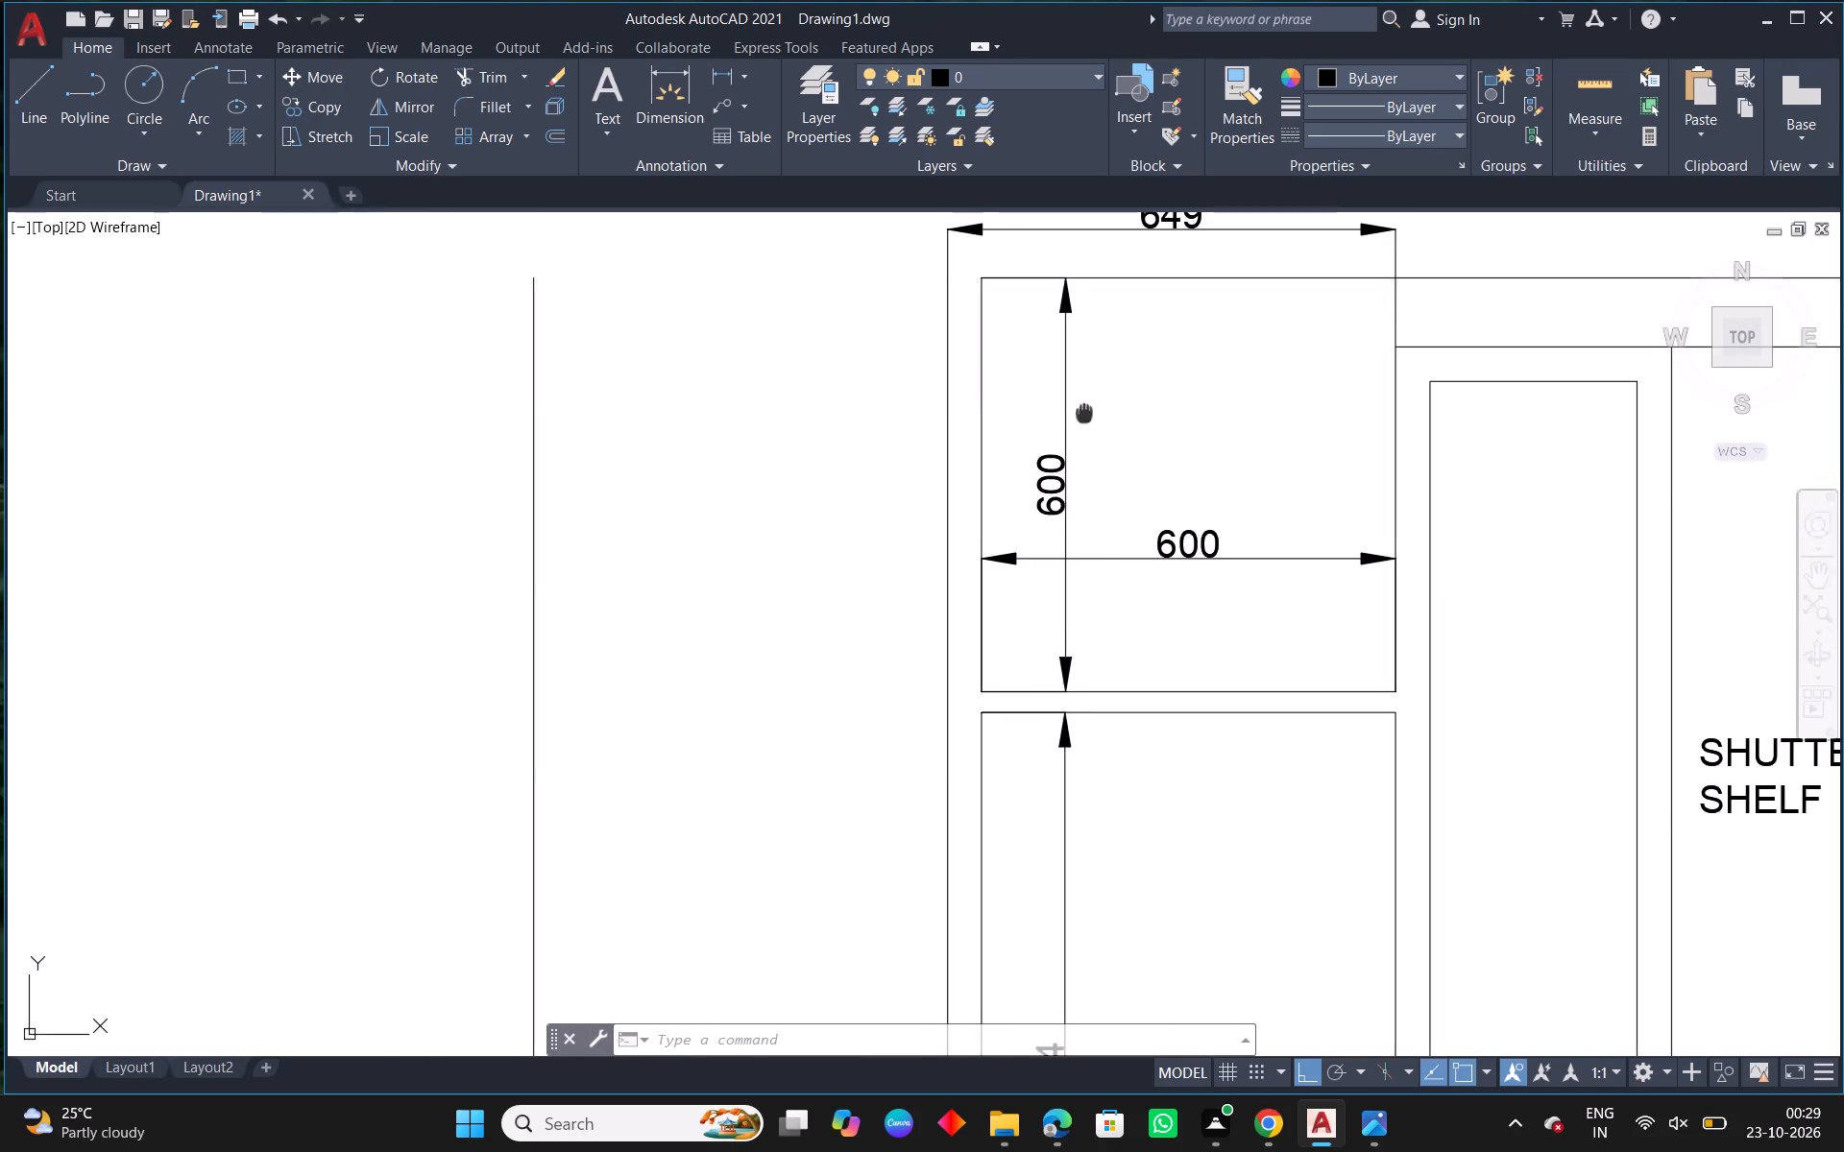
middle_drag(1073, 427, 1003, 517)
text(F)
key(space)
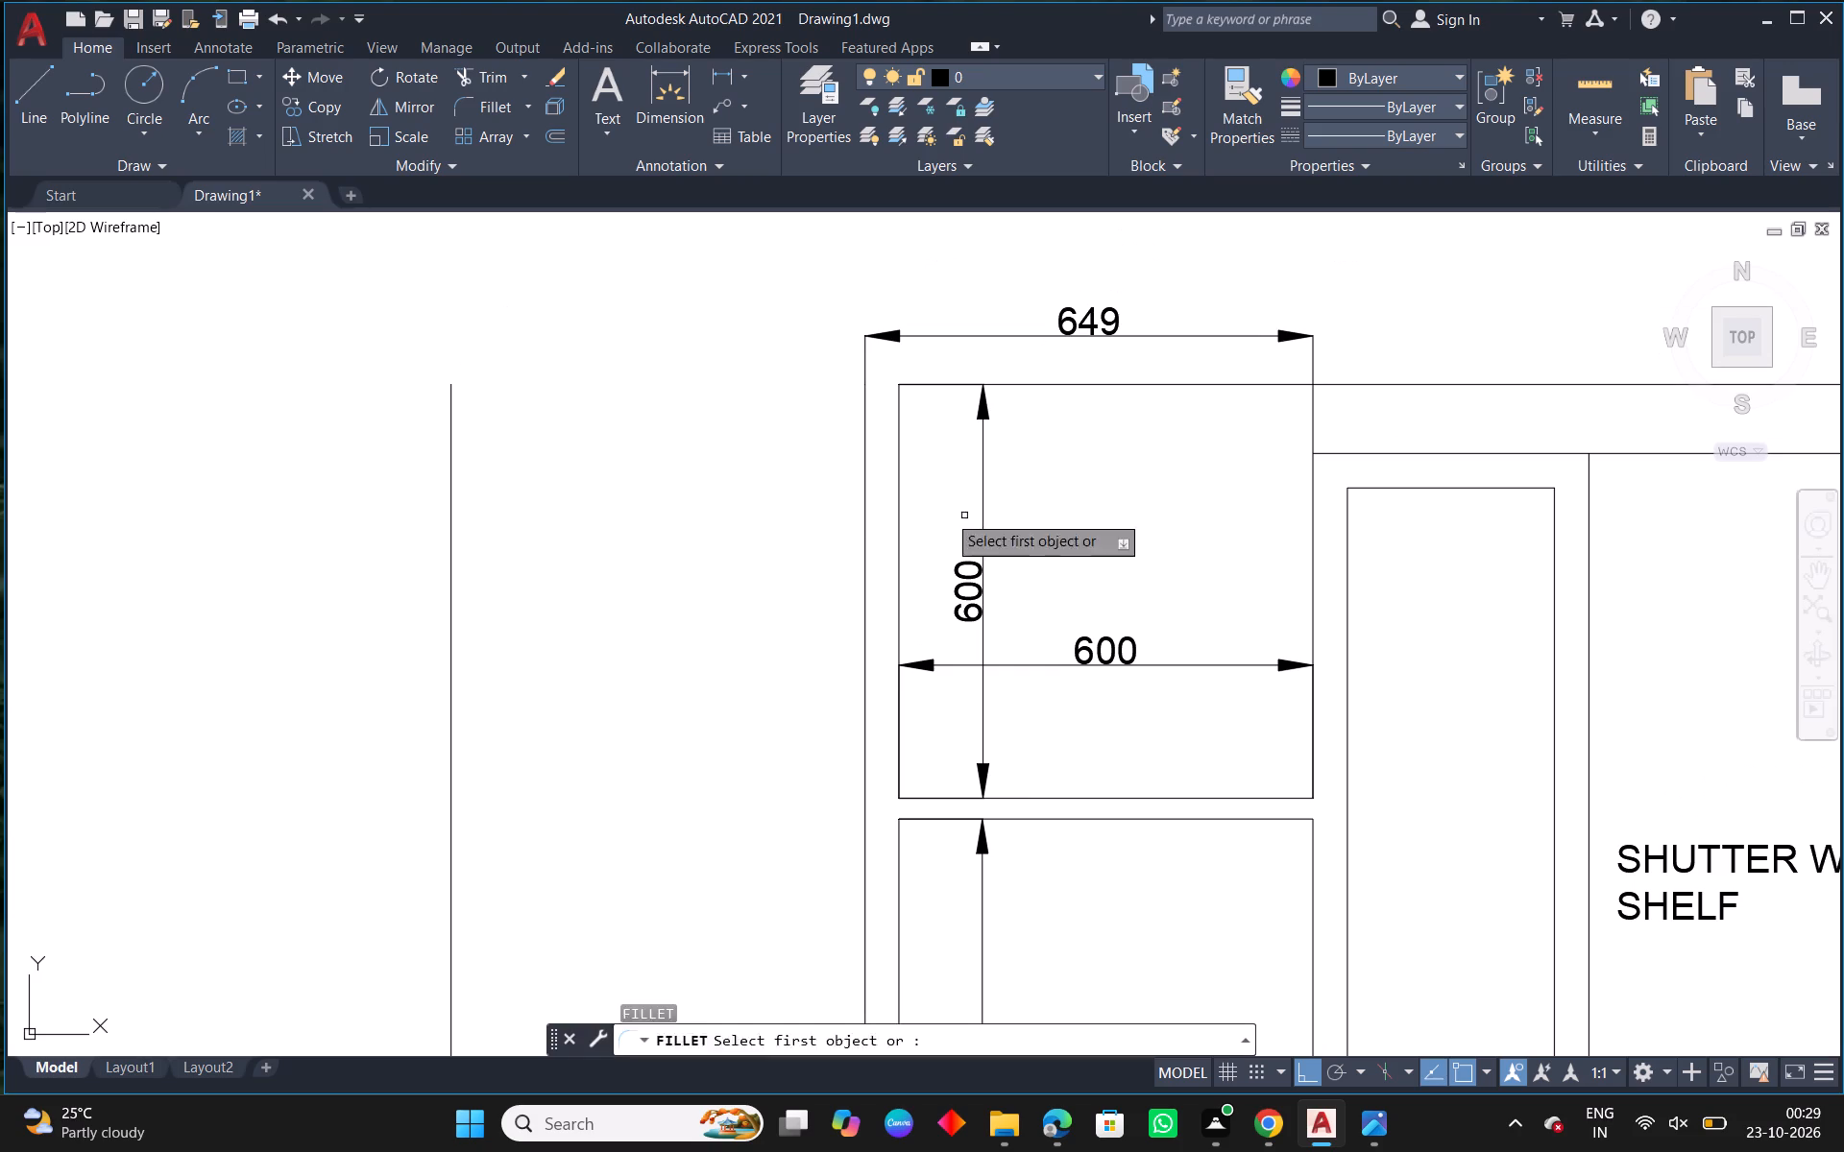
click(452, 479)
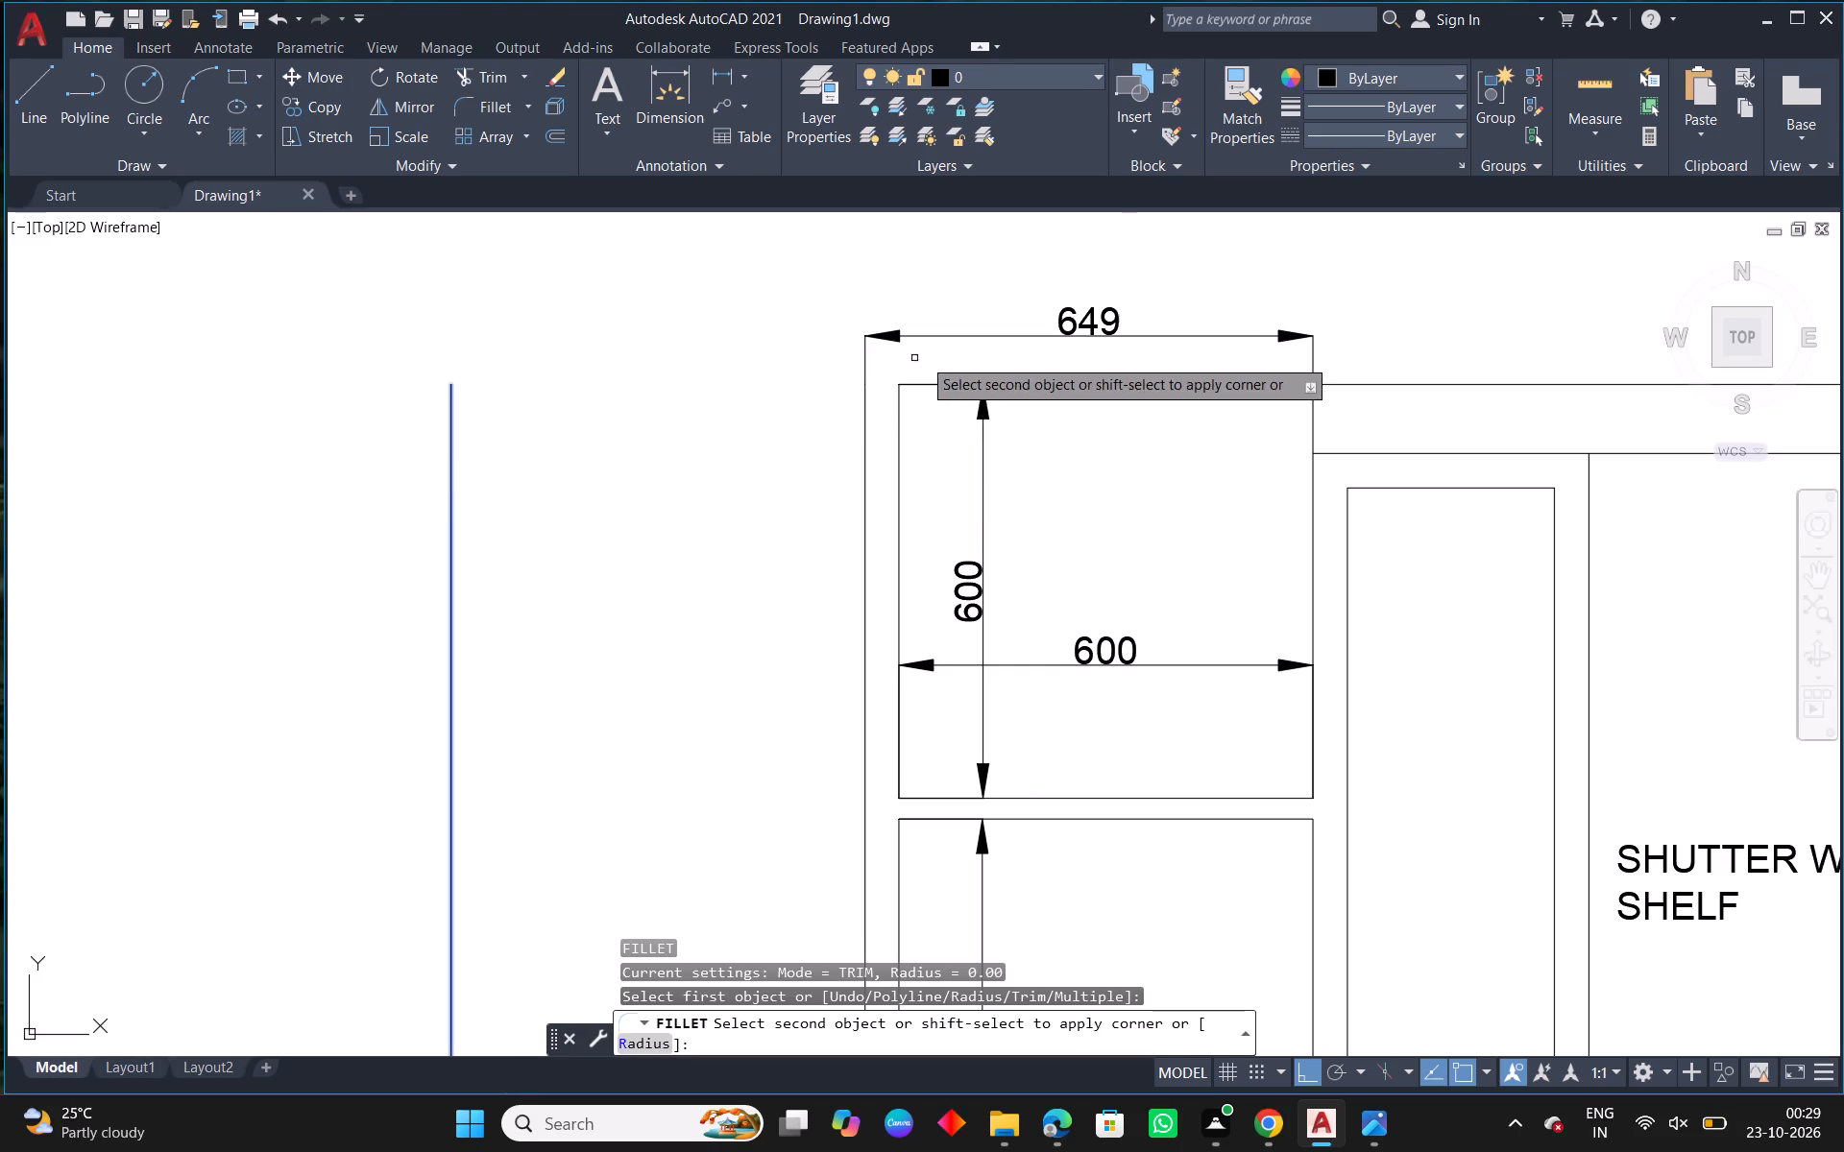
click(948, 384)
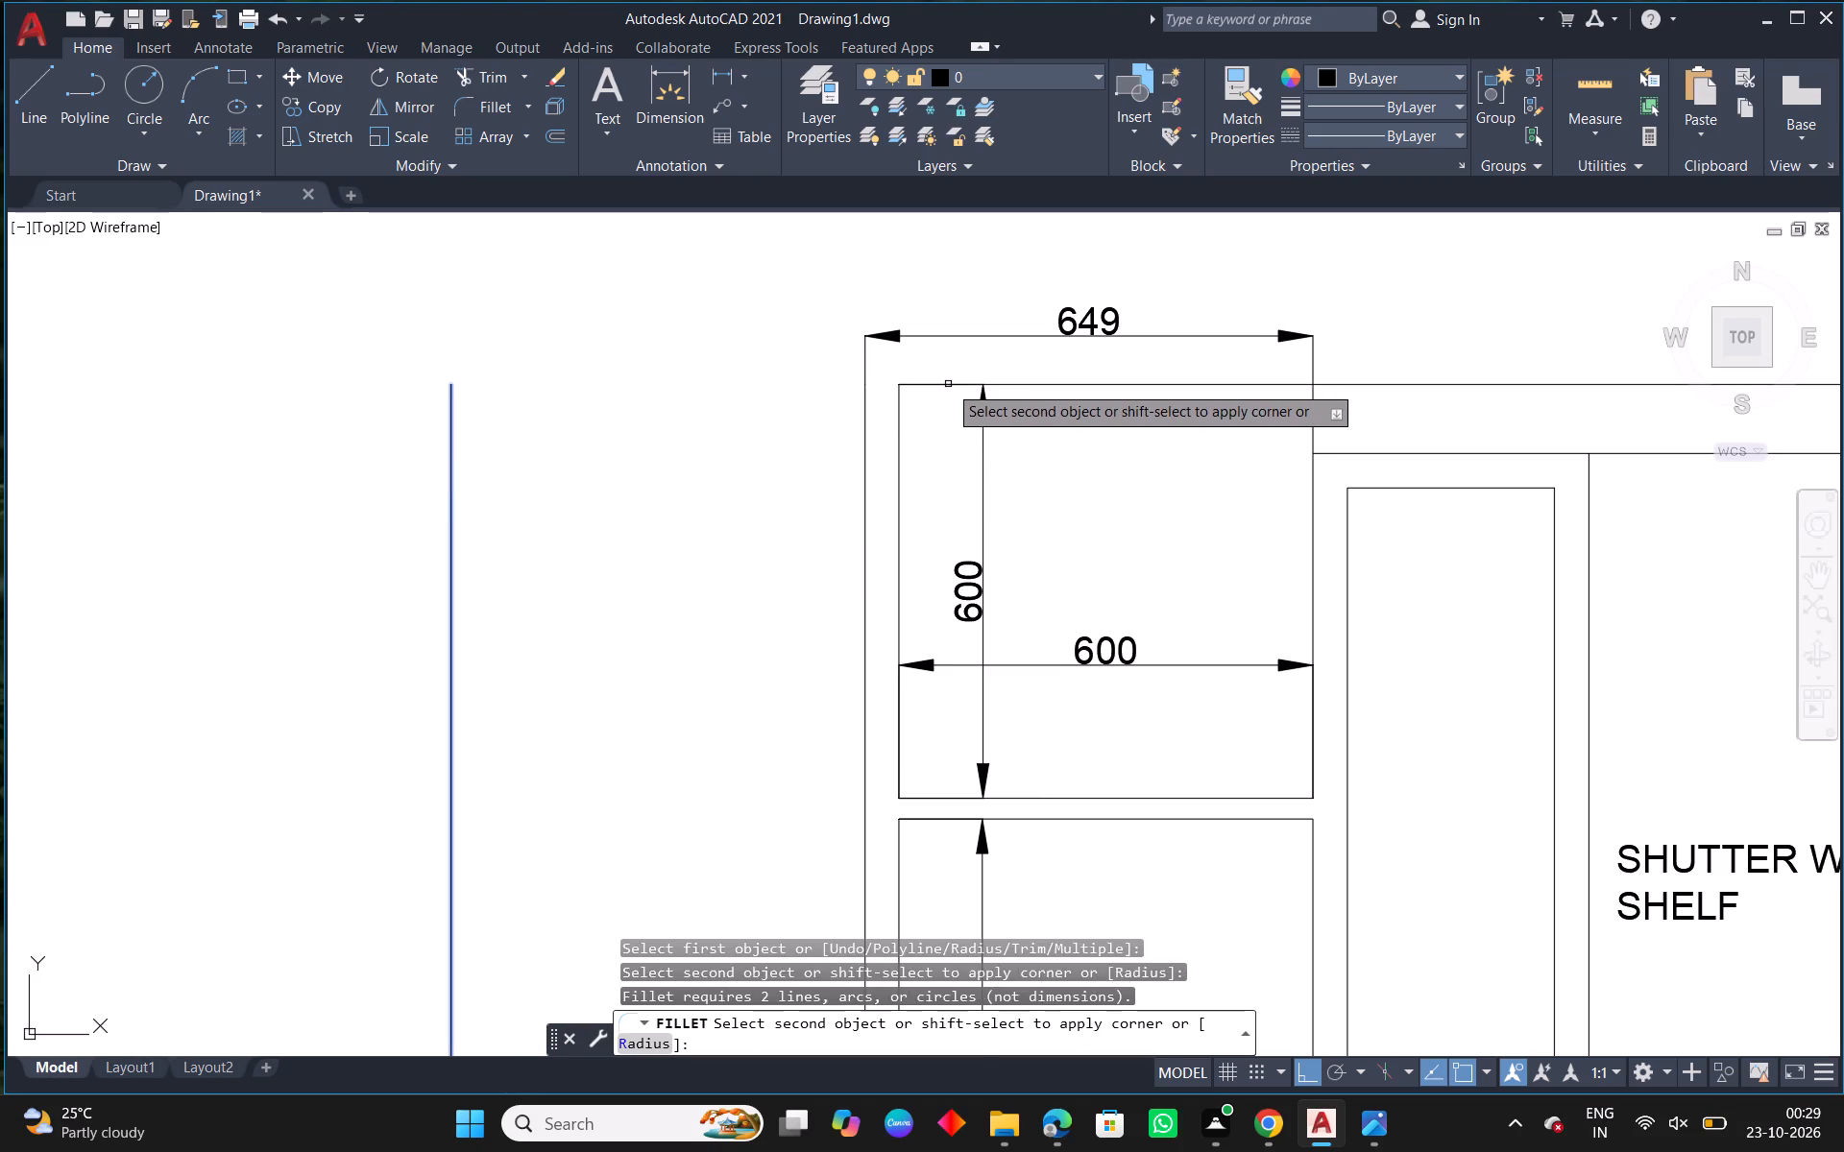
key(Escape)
Fillet the unit's top line with the new outermost vertical line to close the adjoining column's upper corner.
text(F)
key(space)
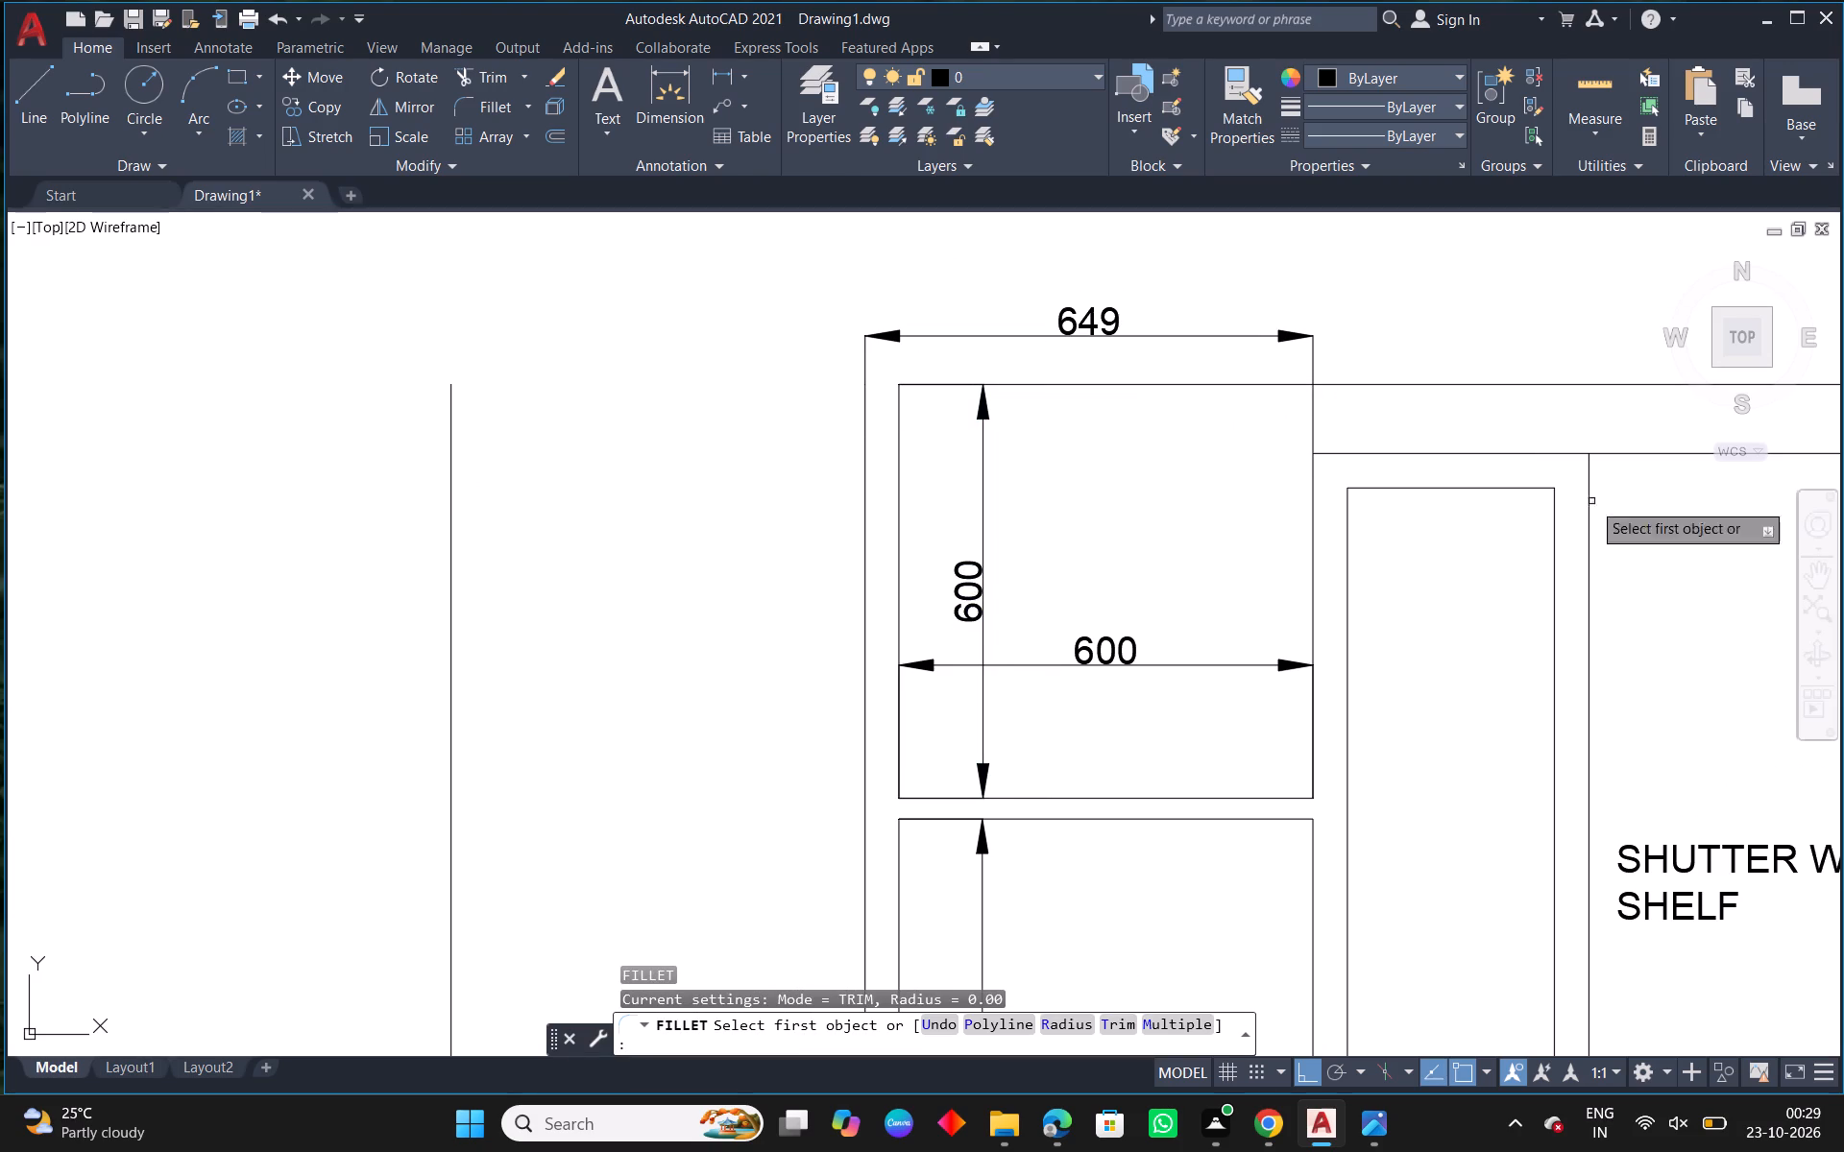
click(1348, 380)
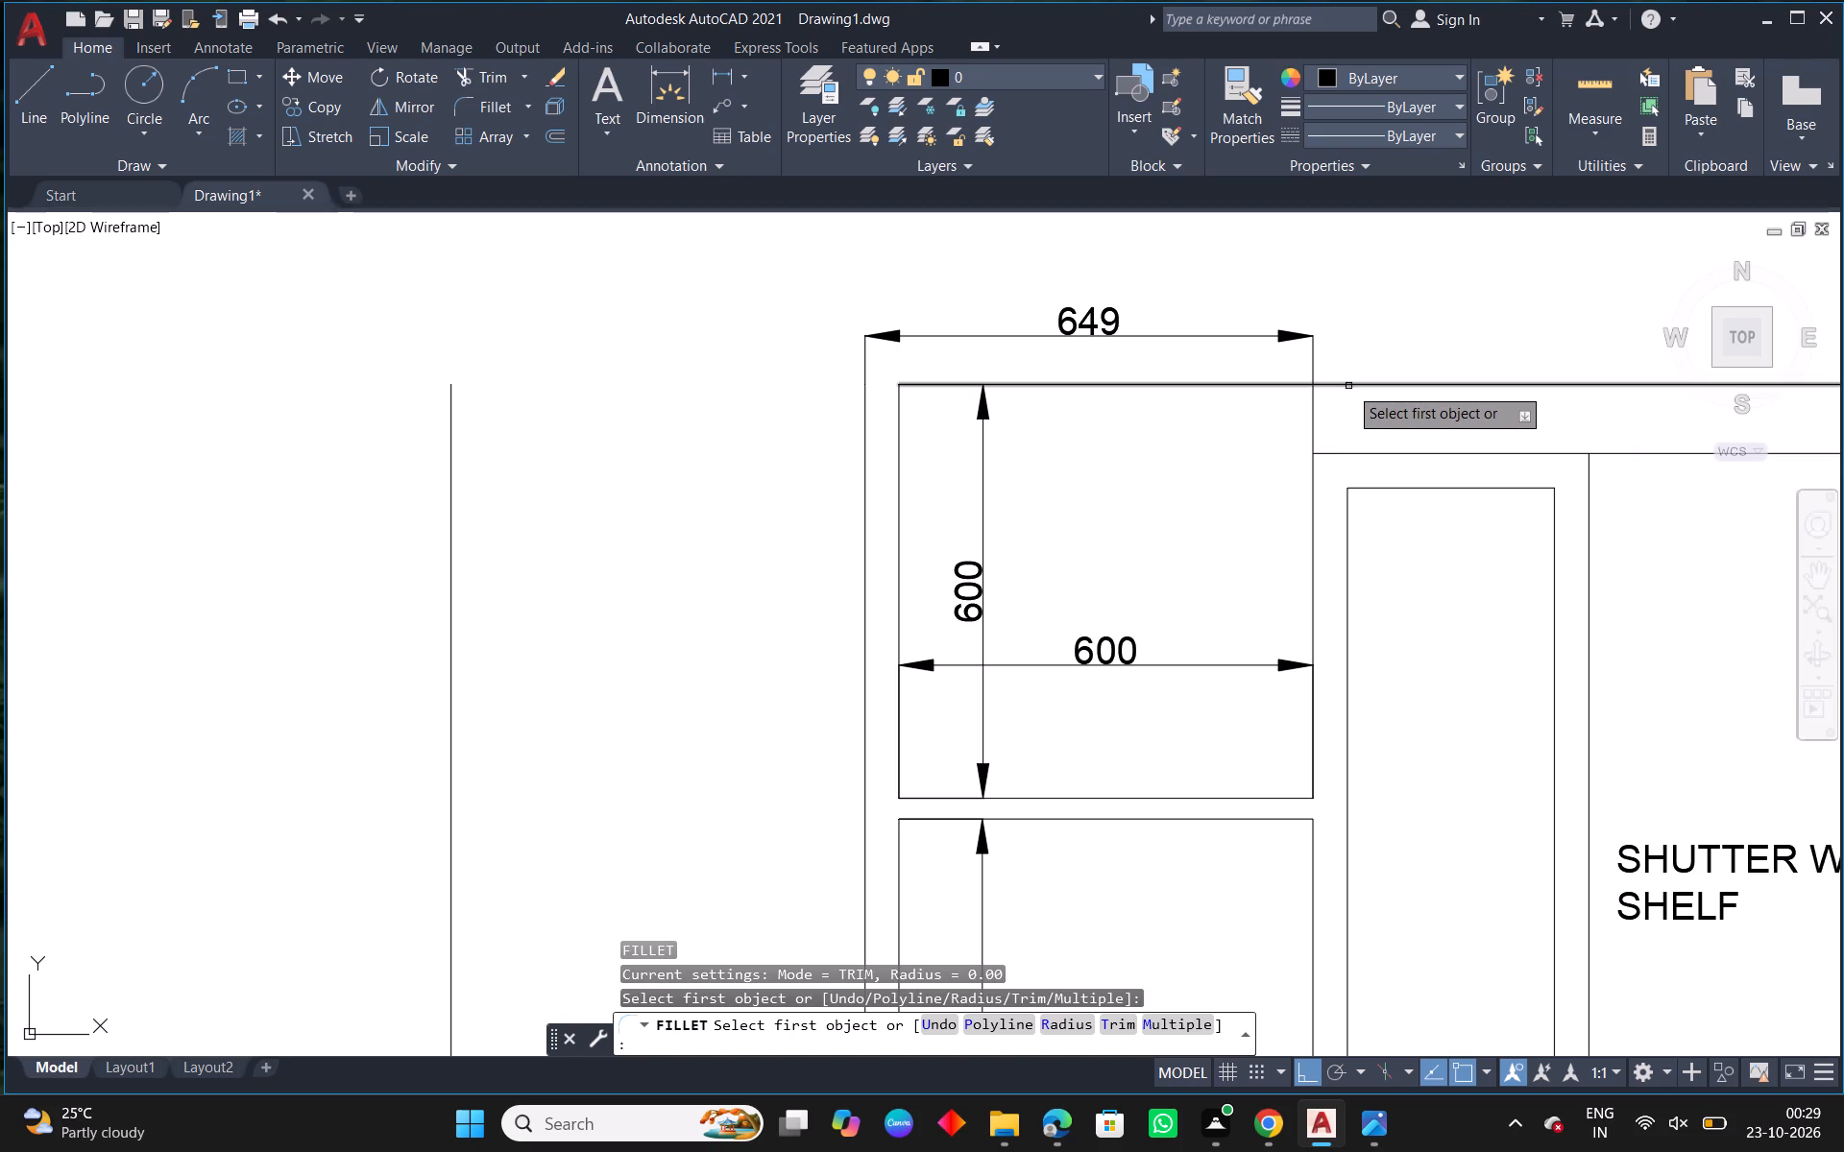
click(1348, 386)
click(454, 502)
Trim the top line segment between the 649-wide column's outer line and the top opening, after checking the reference.
scroll(800, 515, down, 2)
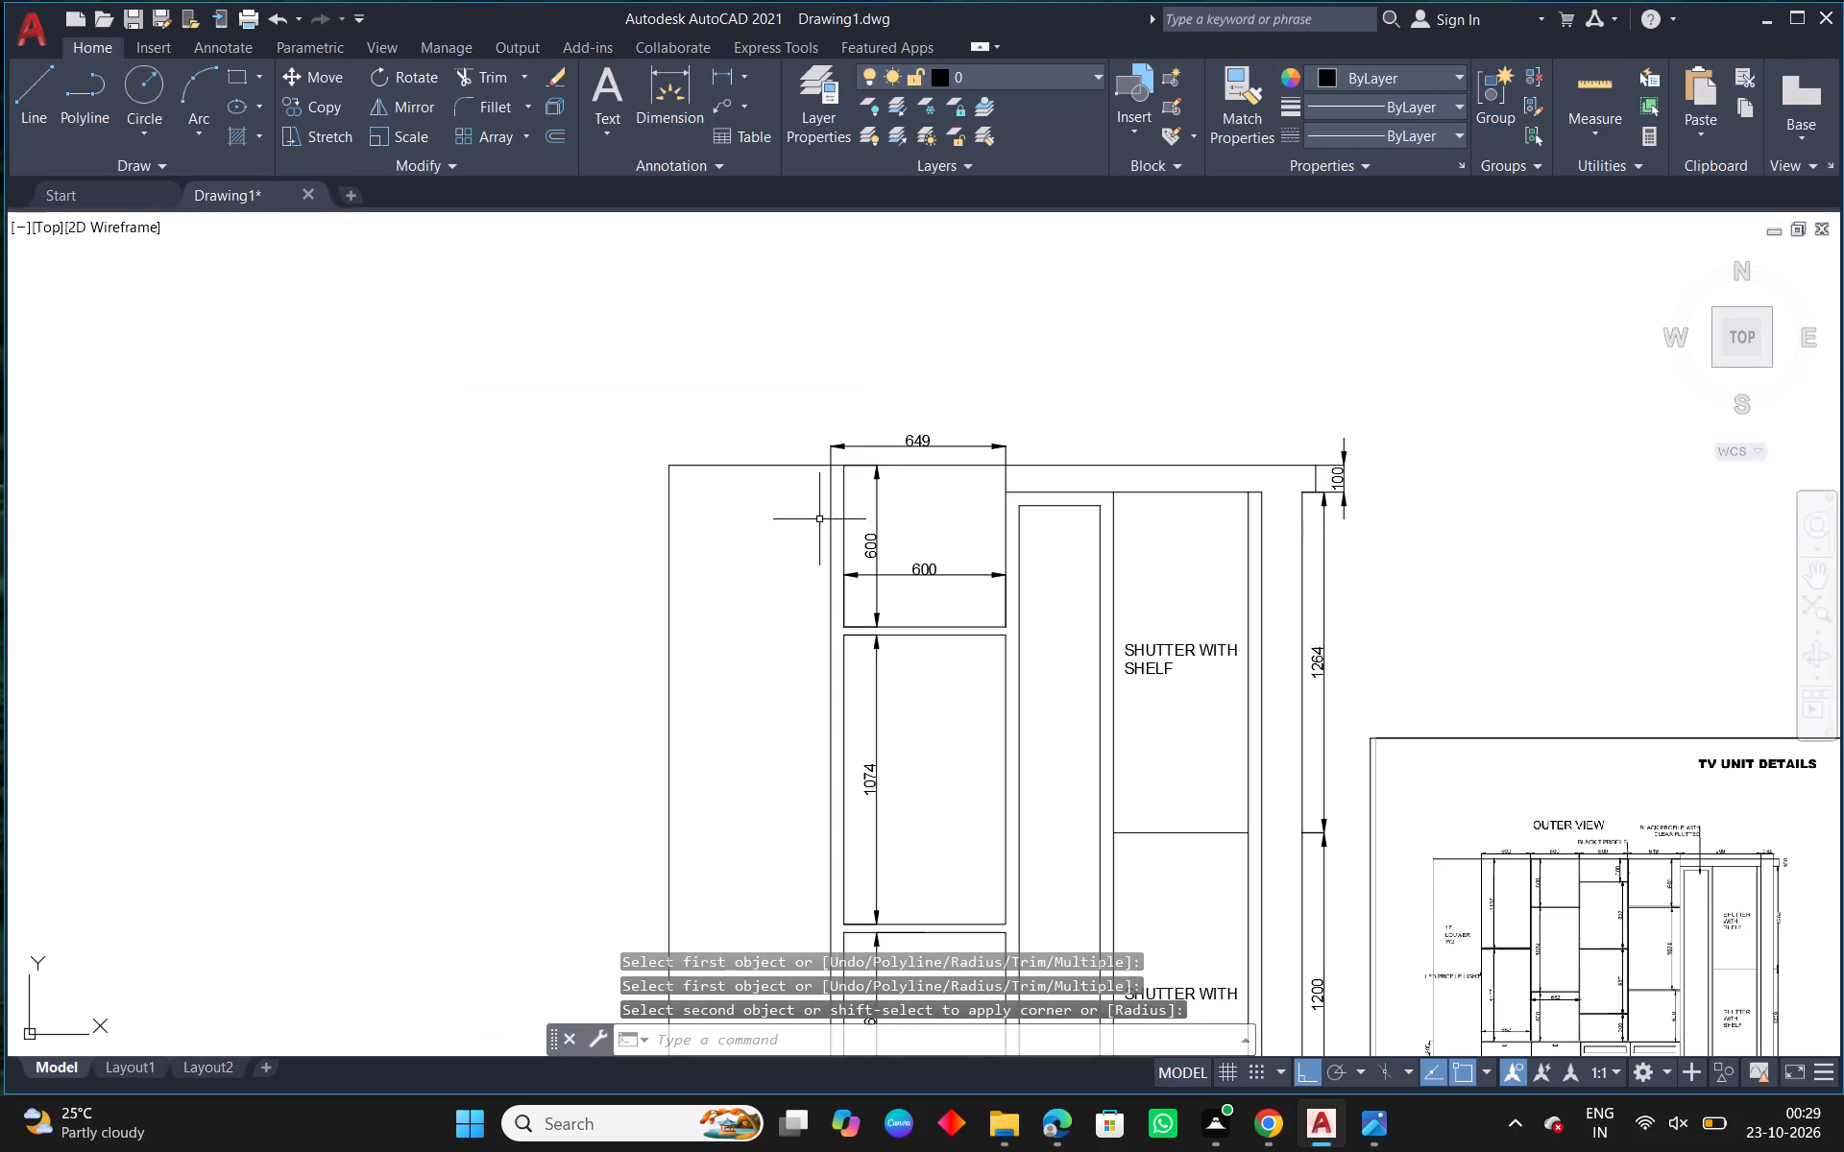
middle_drag(1331, 650, 910, 530)
scroll(1037, 673, up, 3)
middle_drag(1430, 761, 1169, 495)
scroll(1169, 495, down, 1)
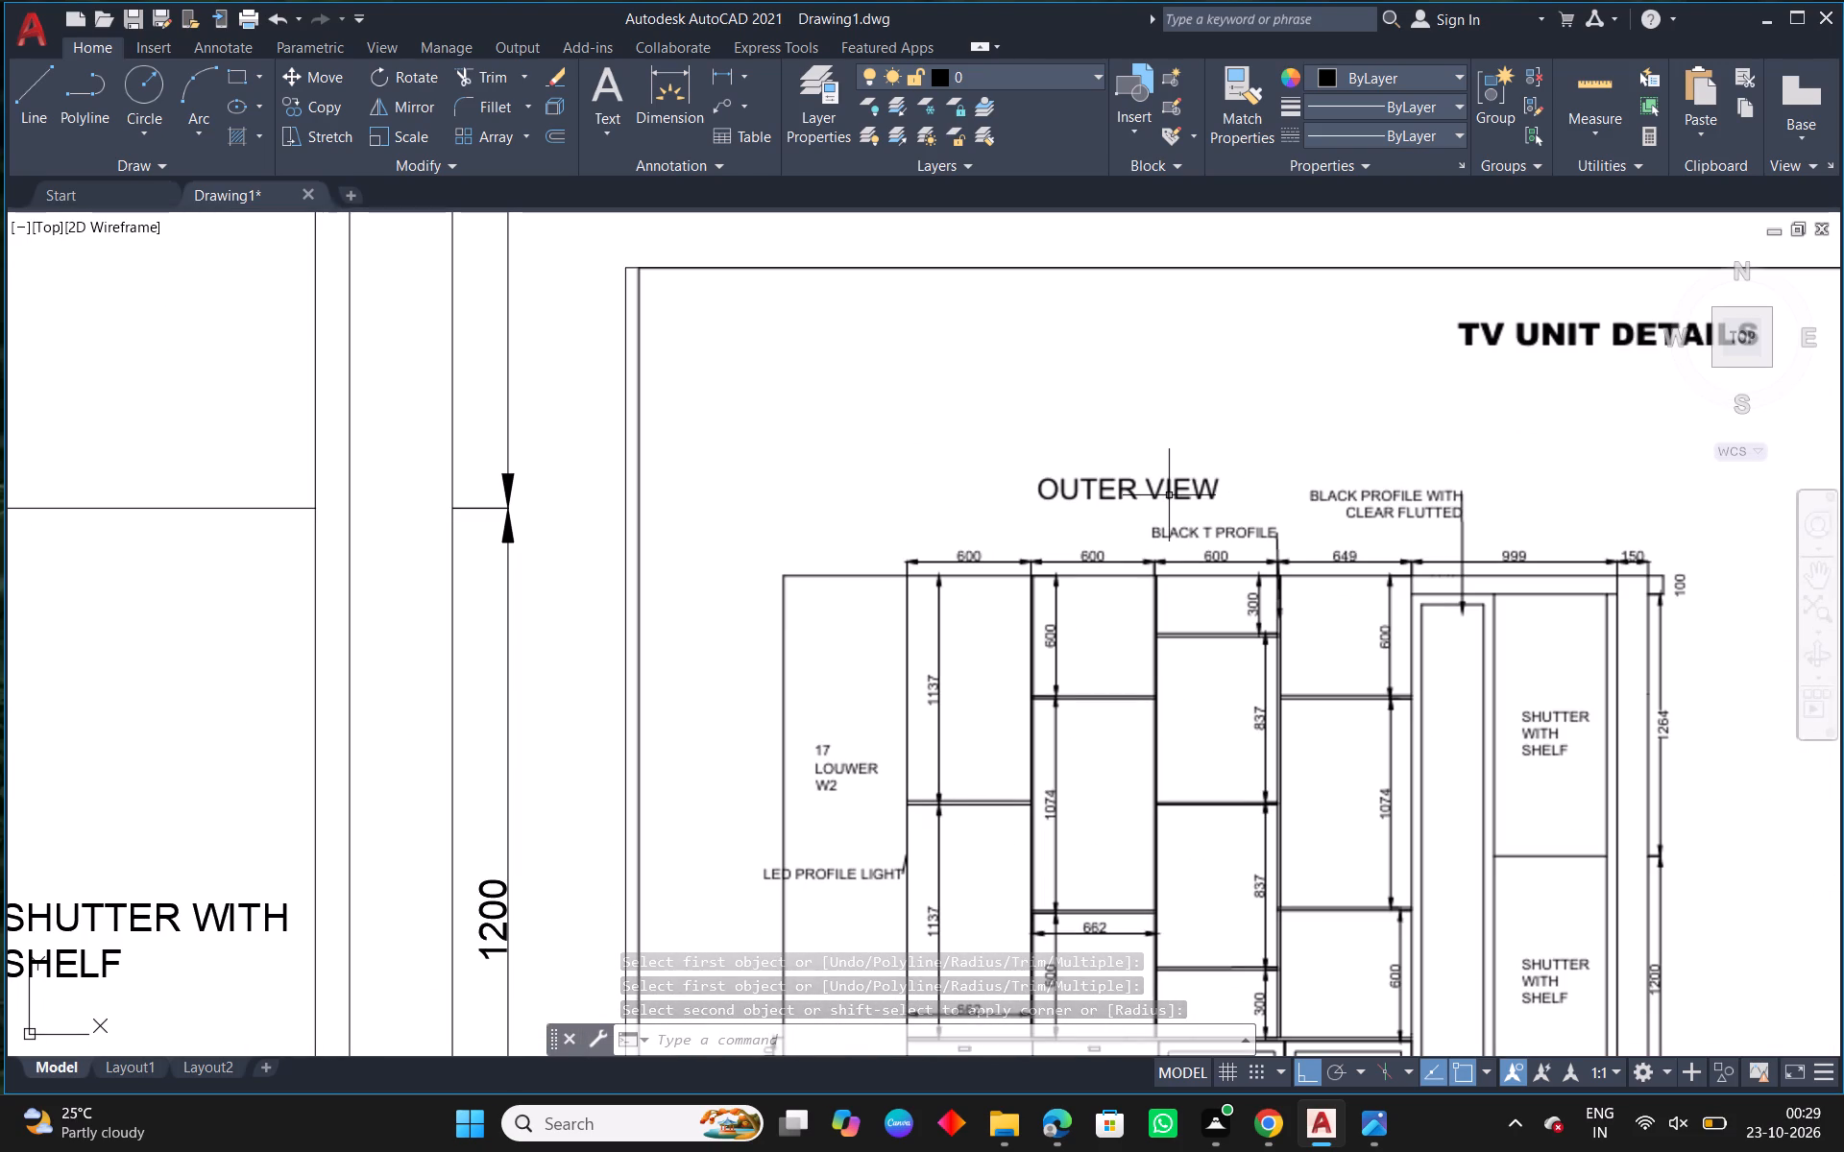
scroll(1169, 495, down, 2)
middle_drag(923, 515, 943, 562)
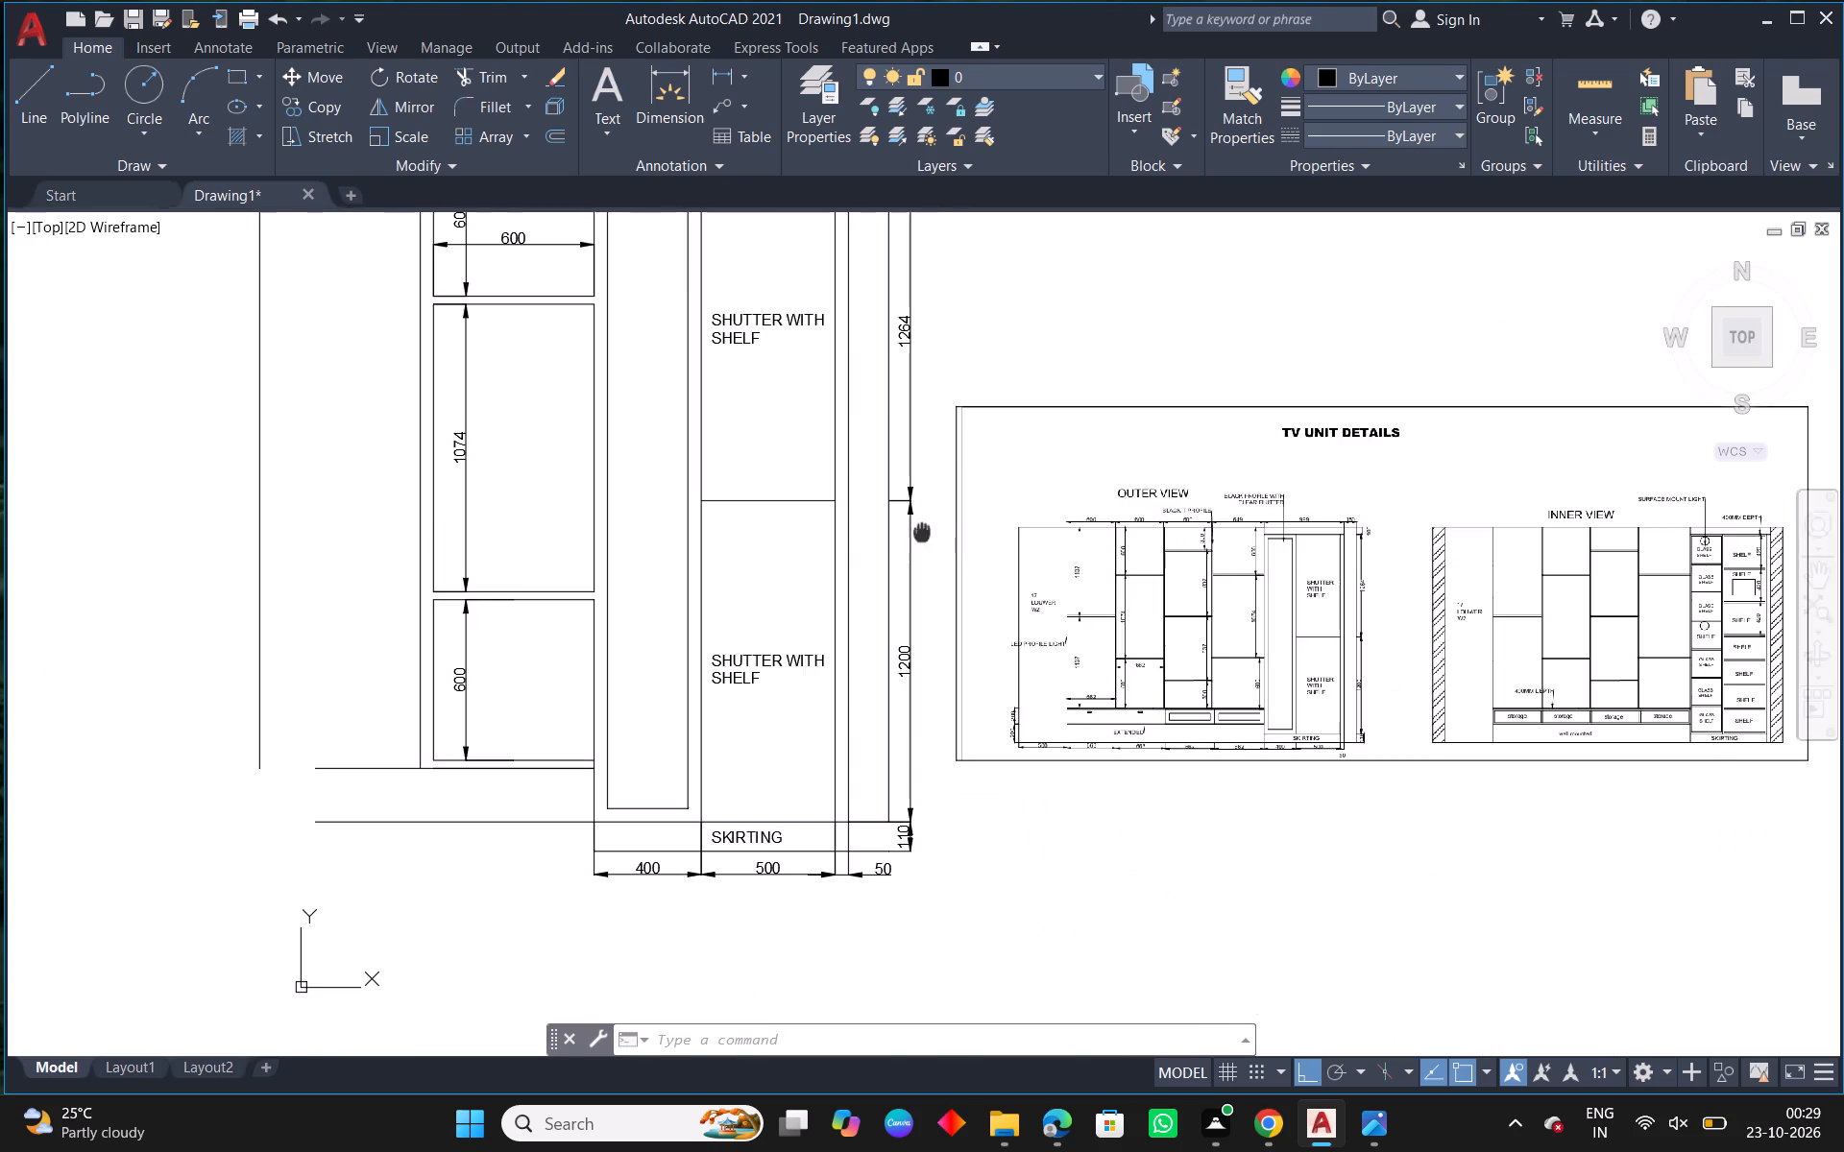
middle_drag(943, 562, 1262, 813)
scroll(684, 374, up, 2)
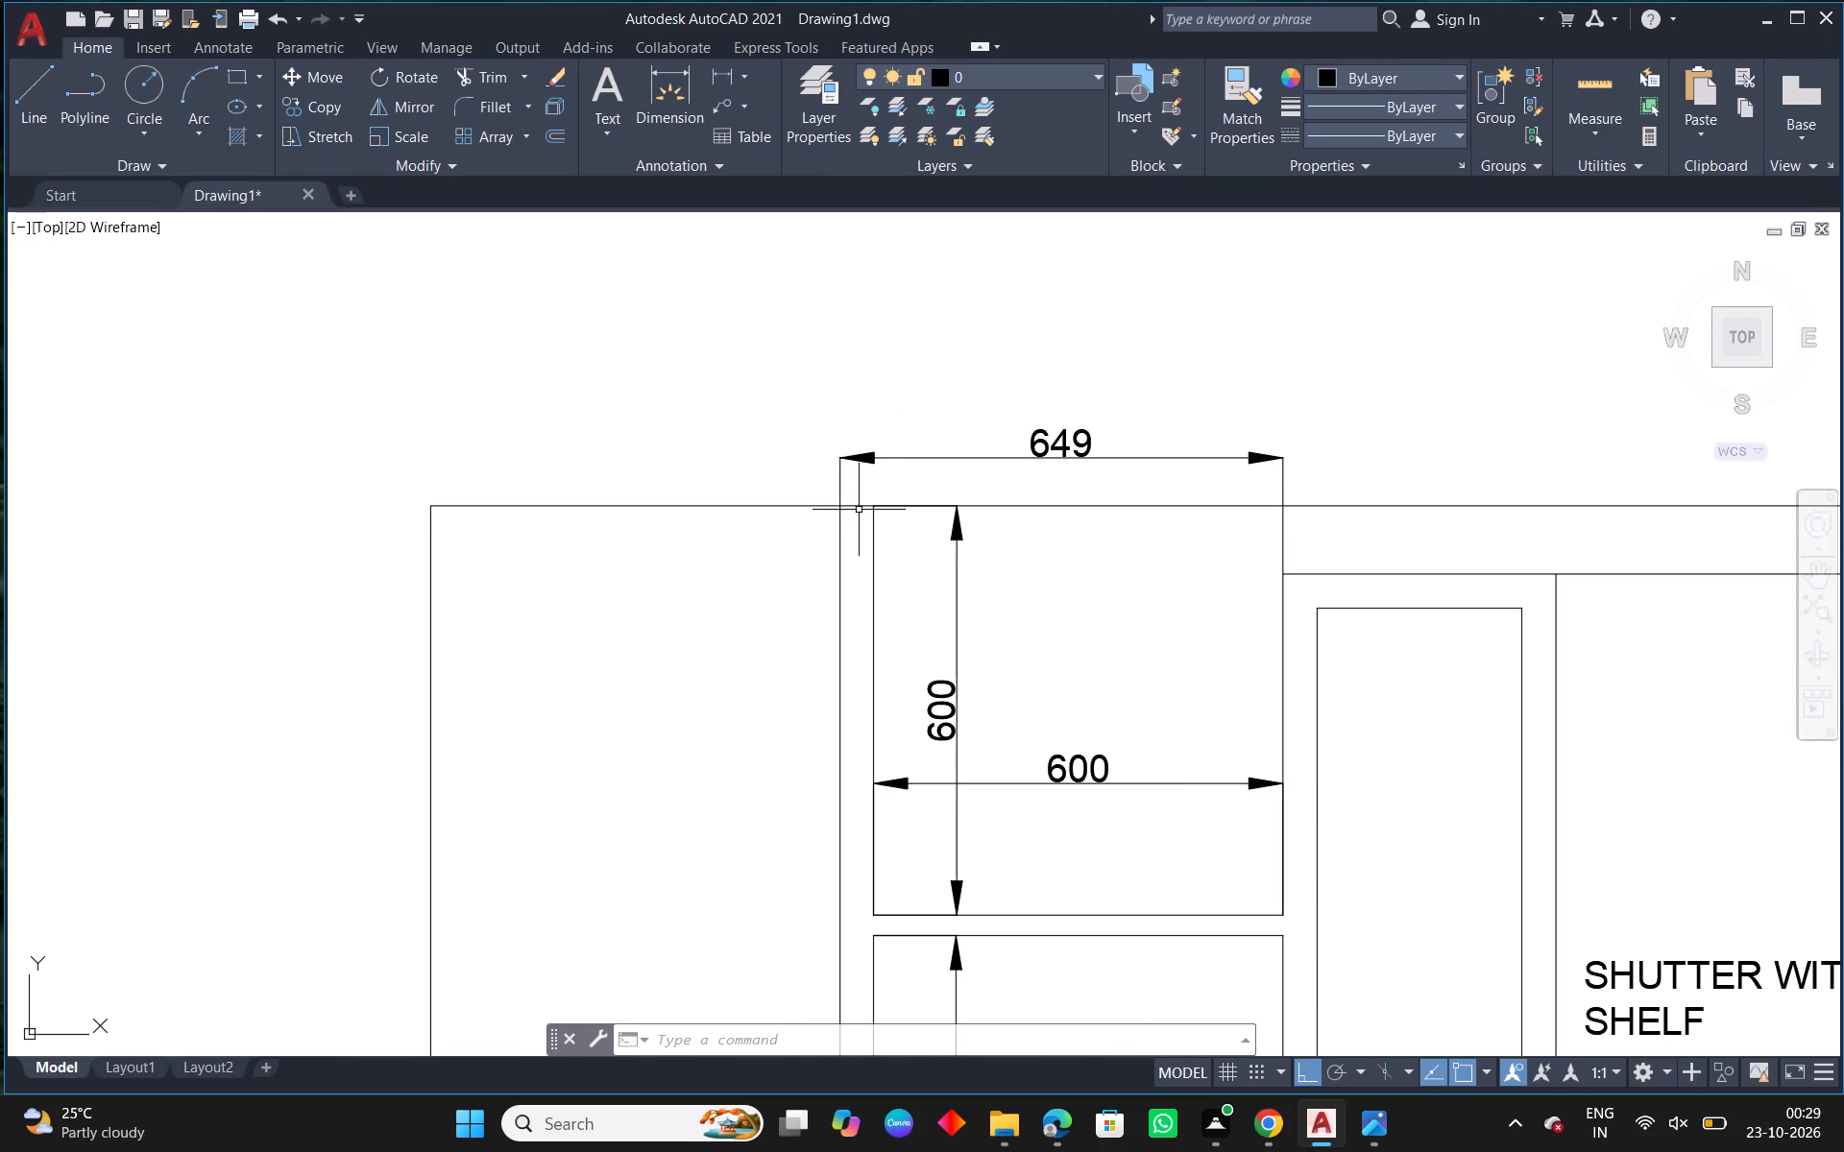
text(TR)
key(space)
key(space)
click(859, 507)
key(Escape)
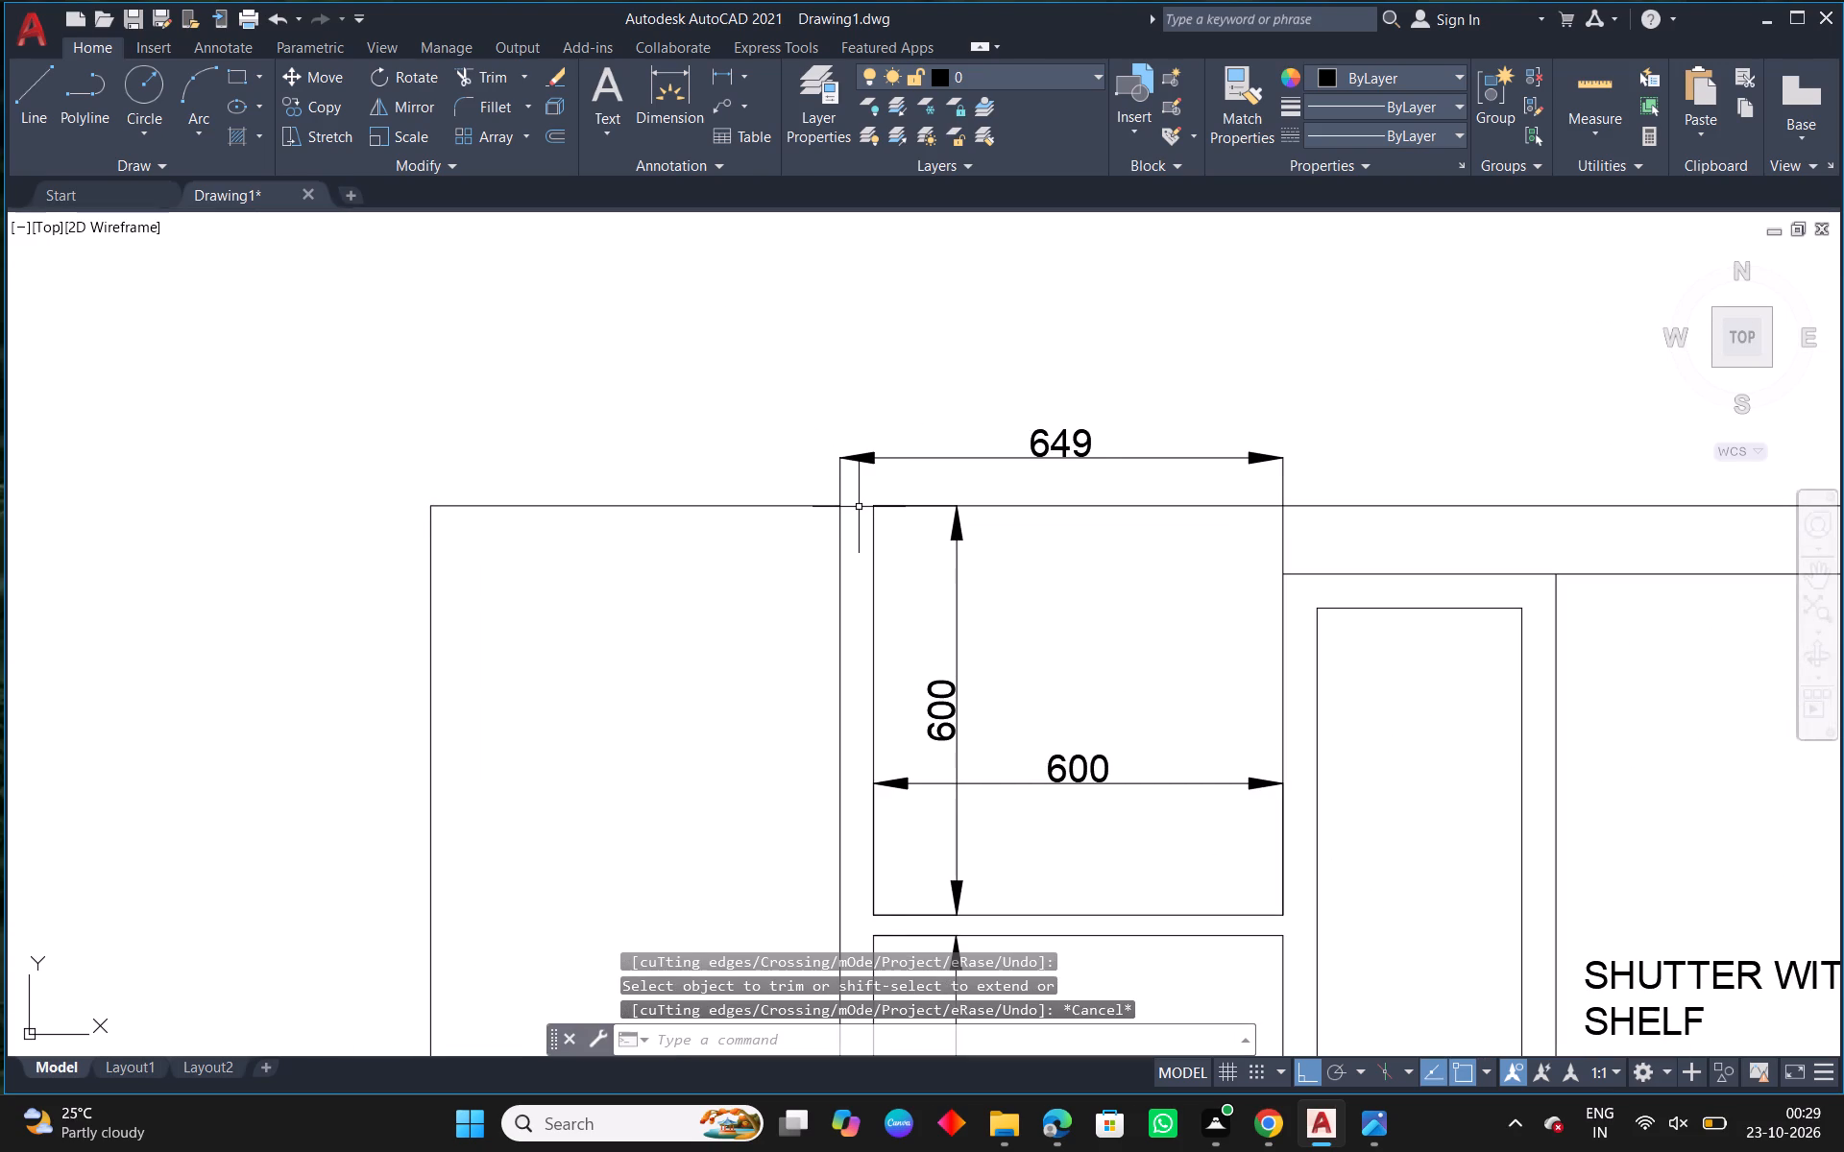
Offset the new column's top line 300 downward to mark the underside of its first compartment.
text(O 300)
key(space)
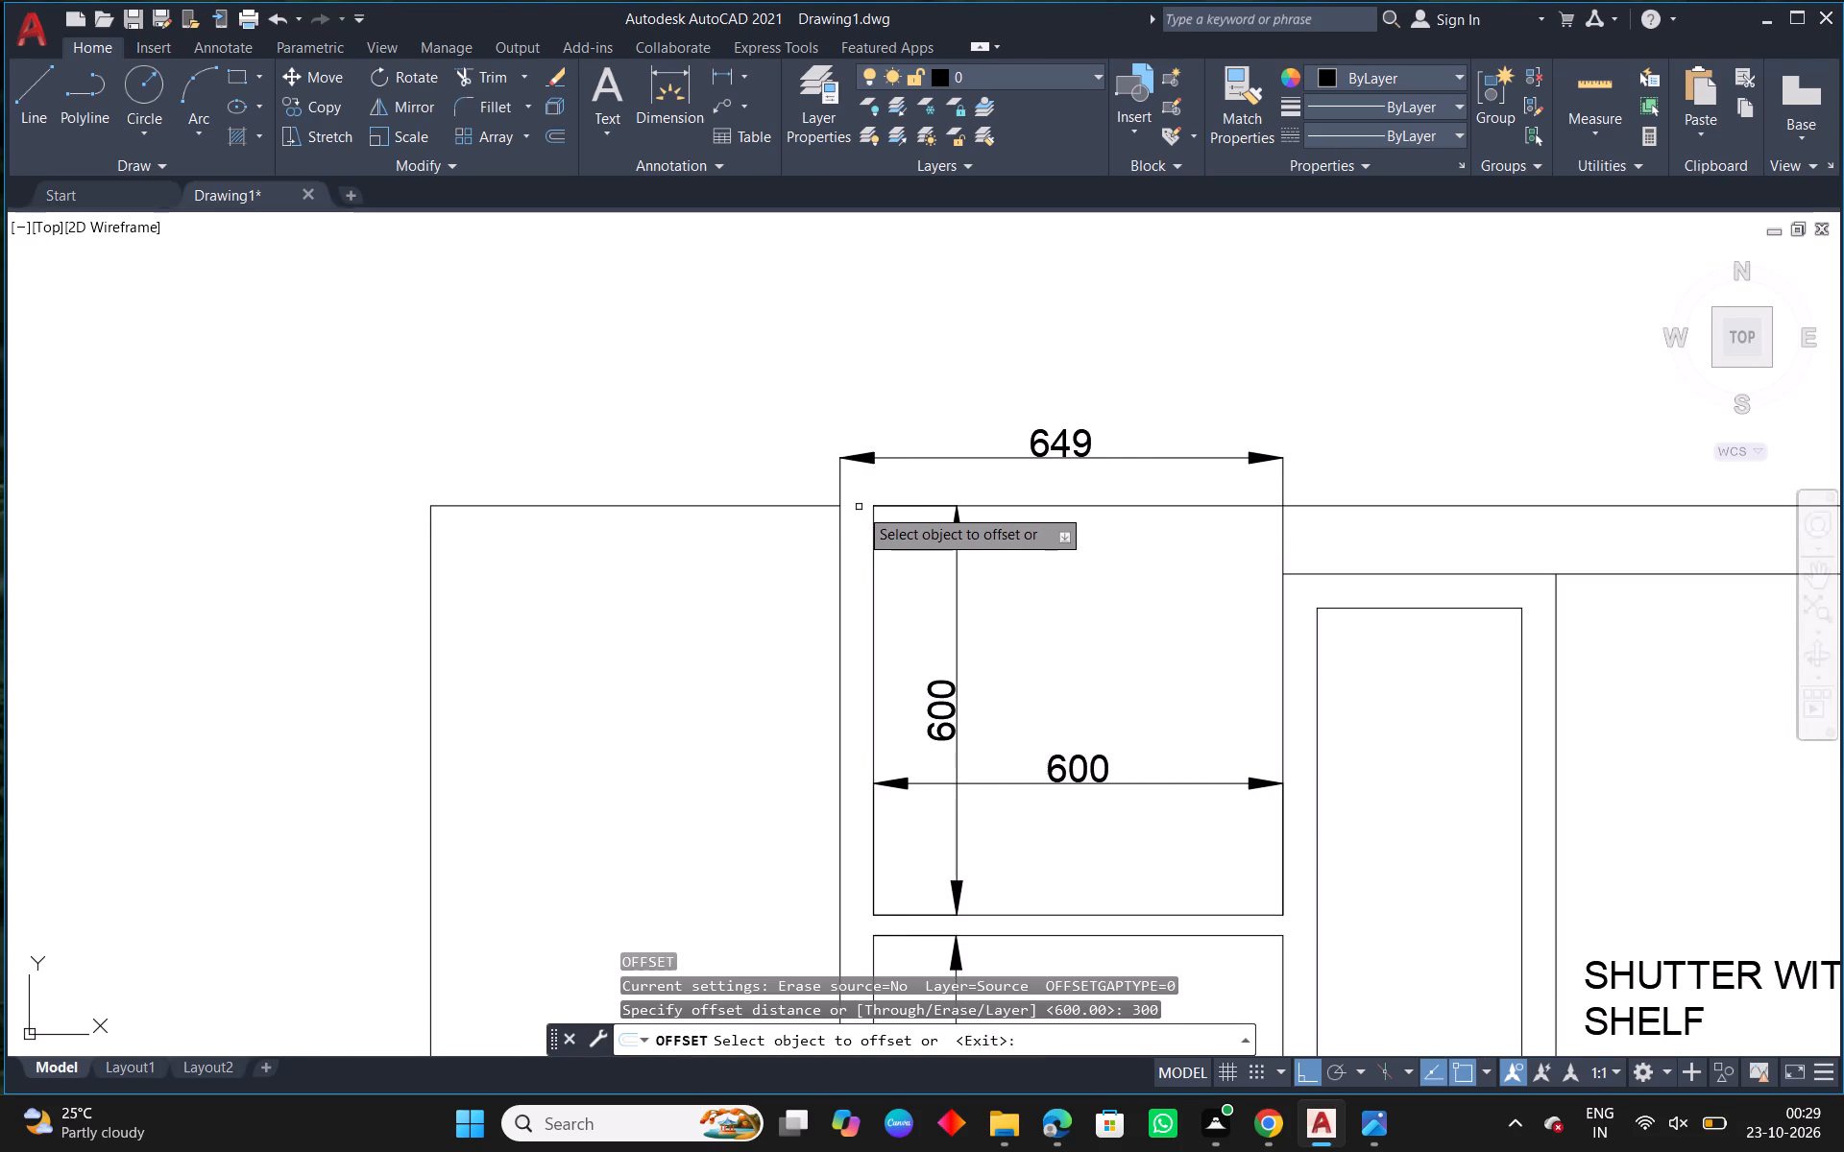
click(764, 508)
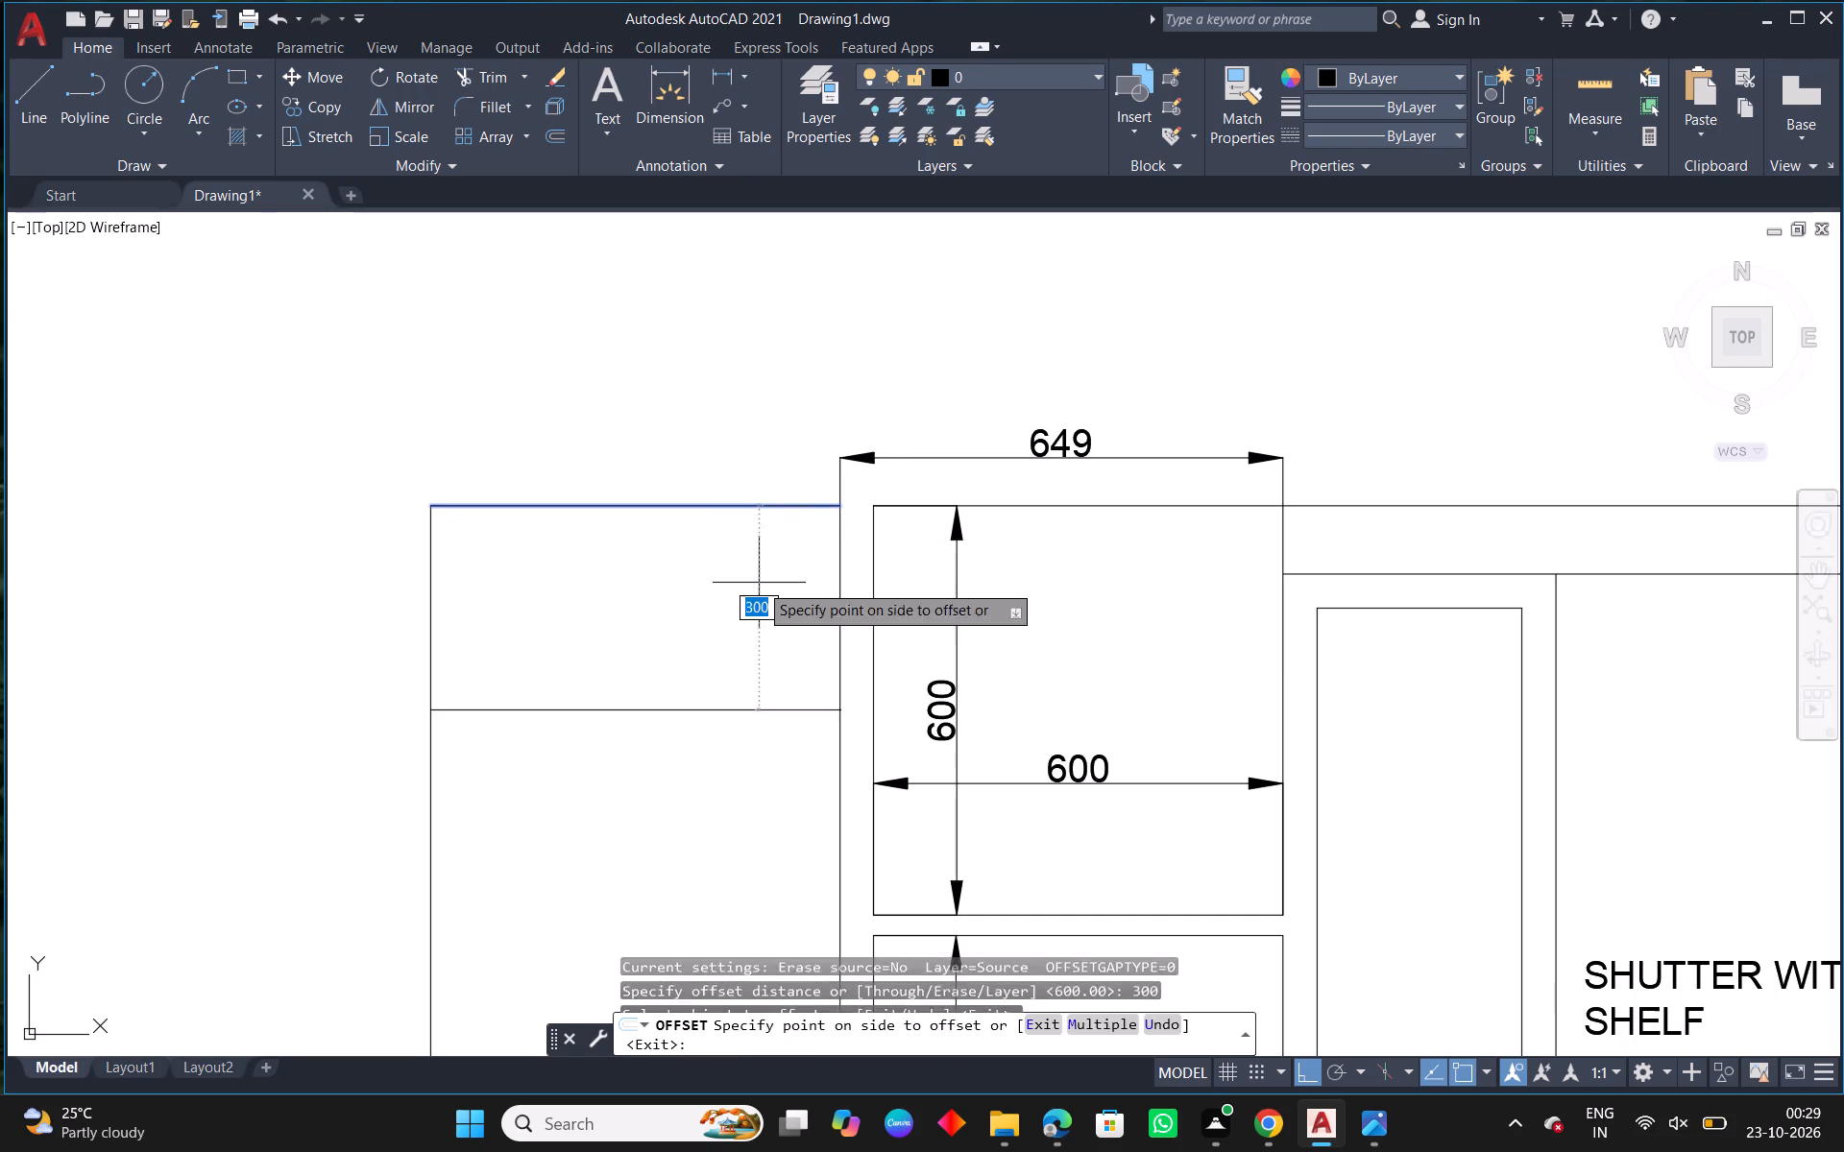
click(759, 583)
key(Escape)
Offset the new column's first shelf line 30 downward to give the shelf its thickness.
scroll(758, 592, down, 3)
middle_drag(1002, 683, 934, 597)
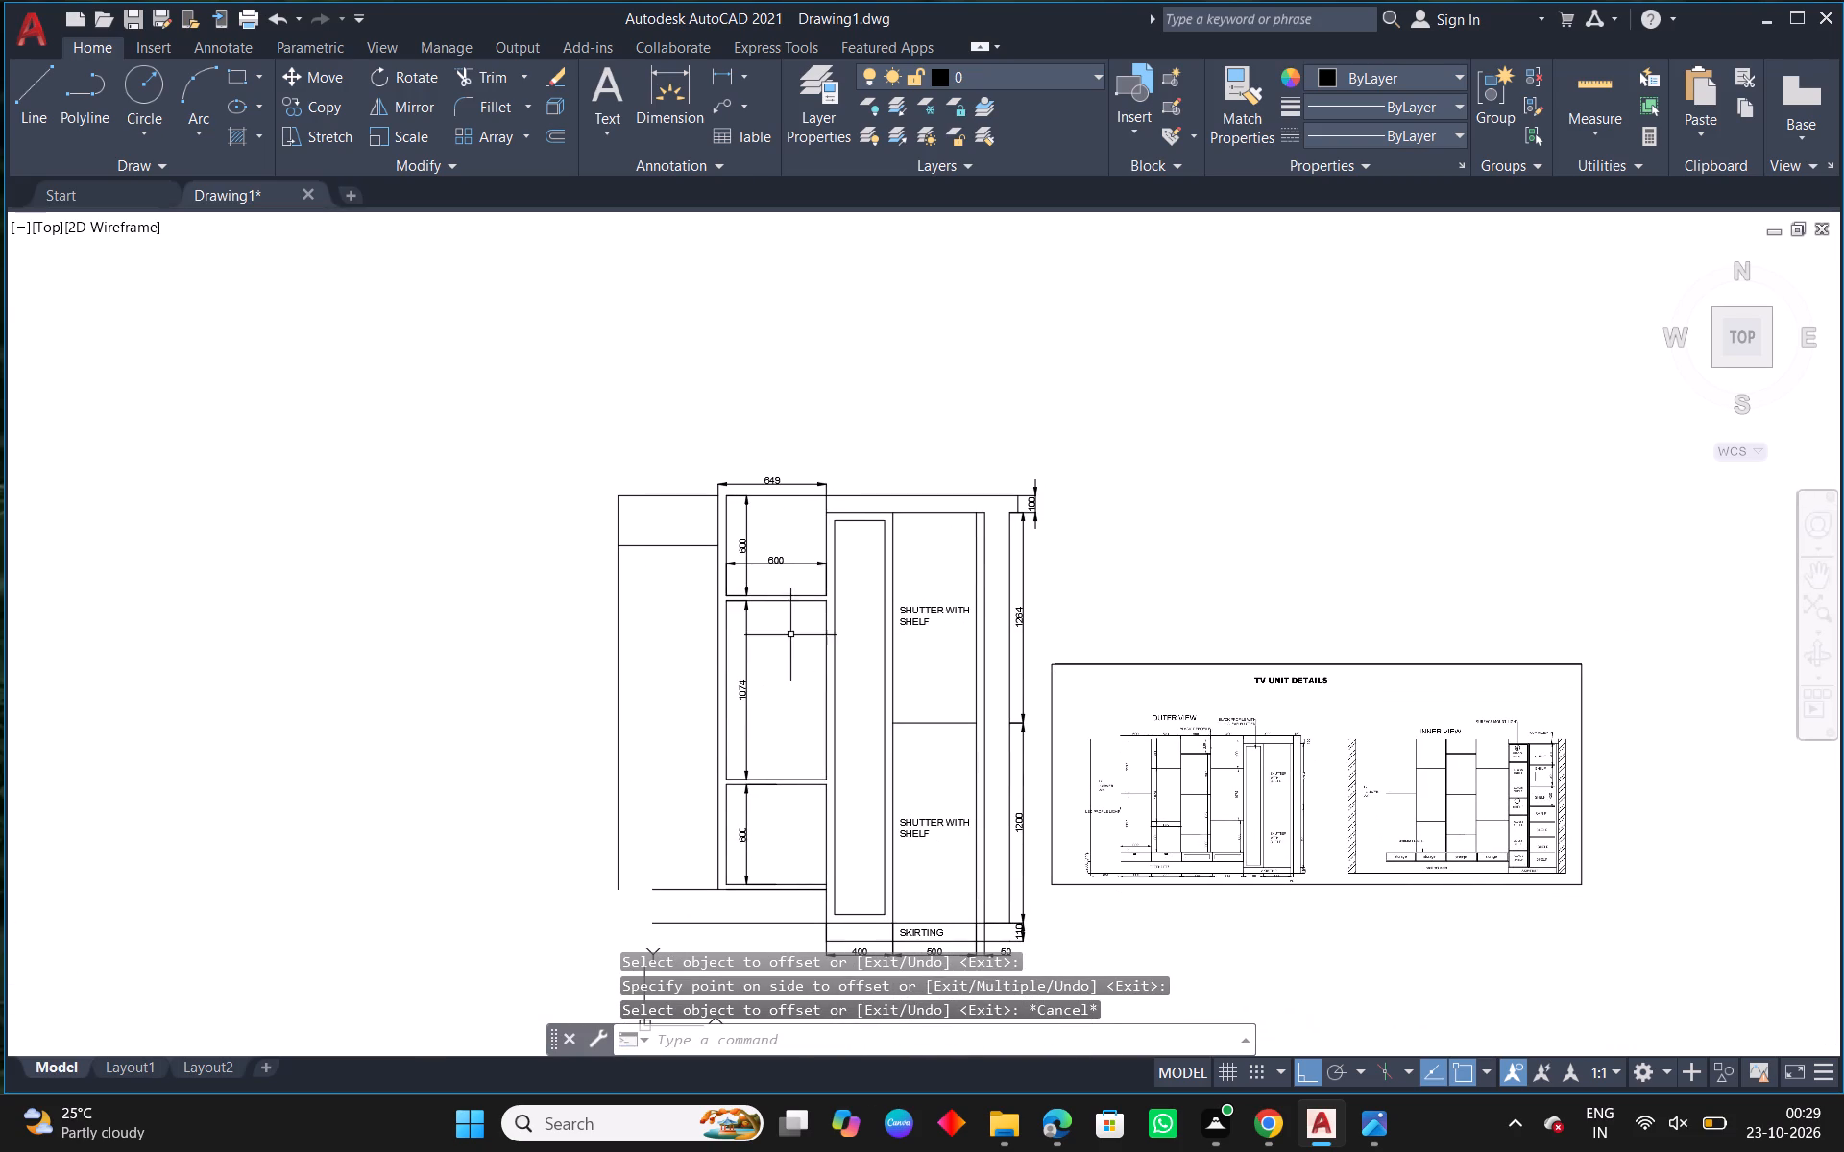
scroll(655, 513, up, 1)
text(O 30)
key(space)
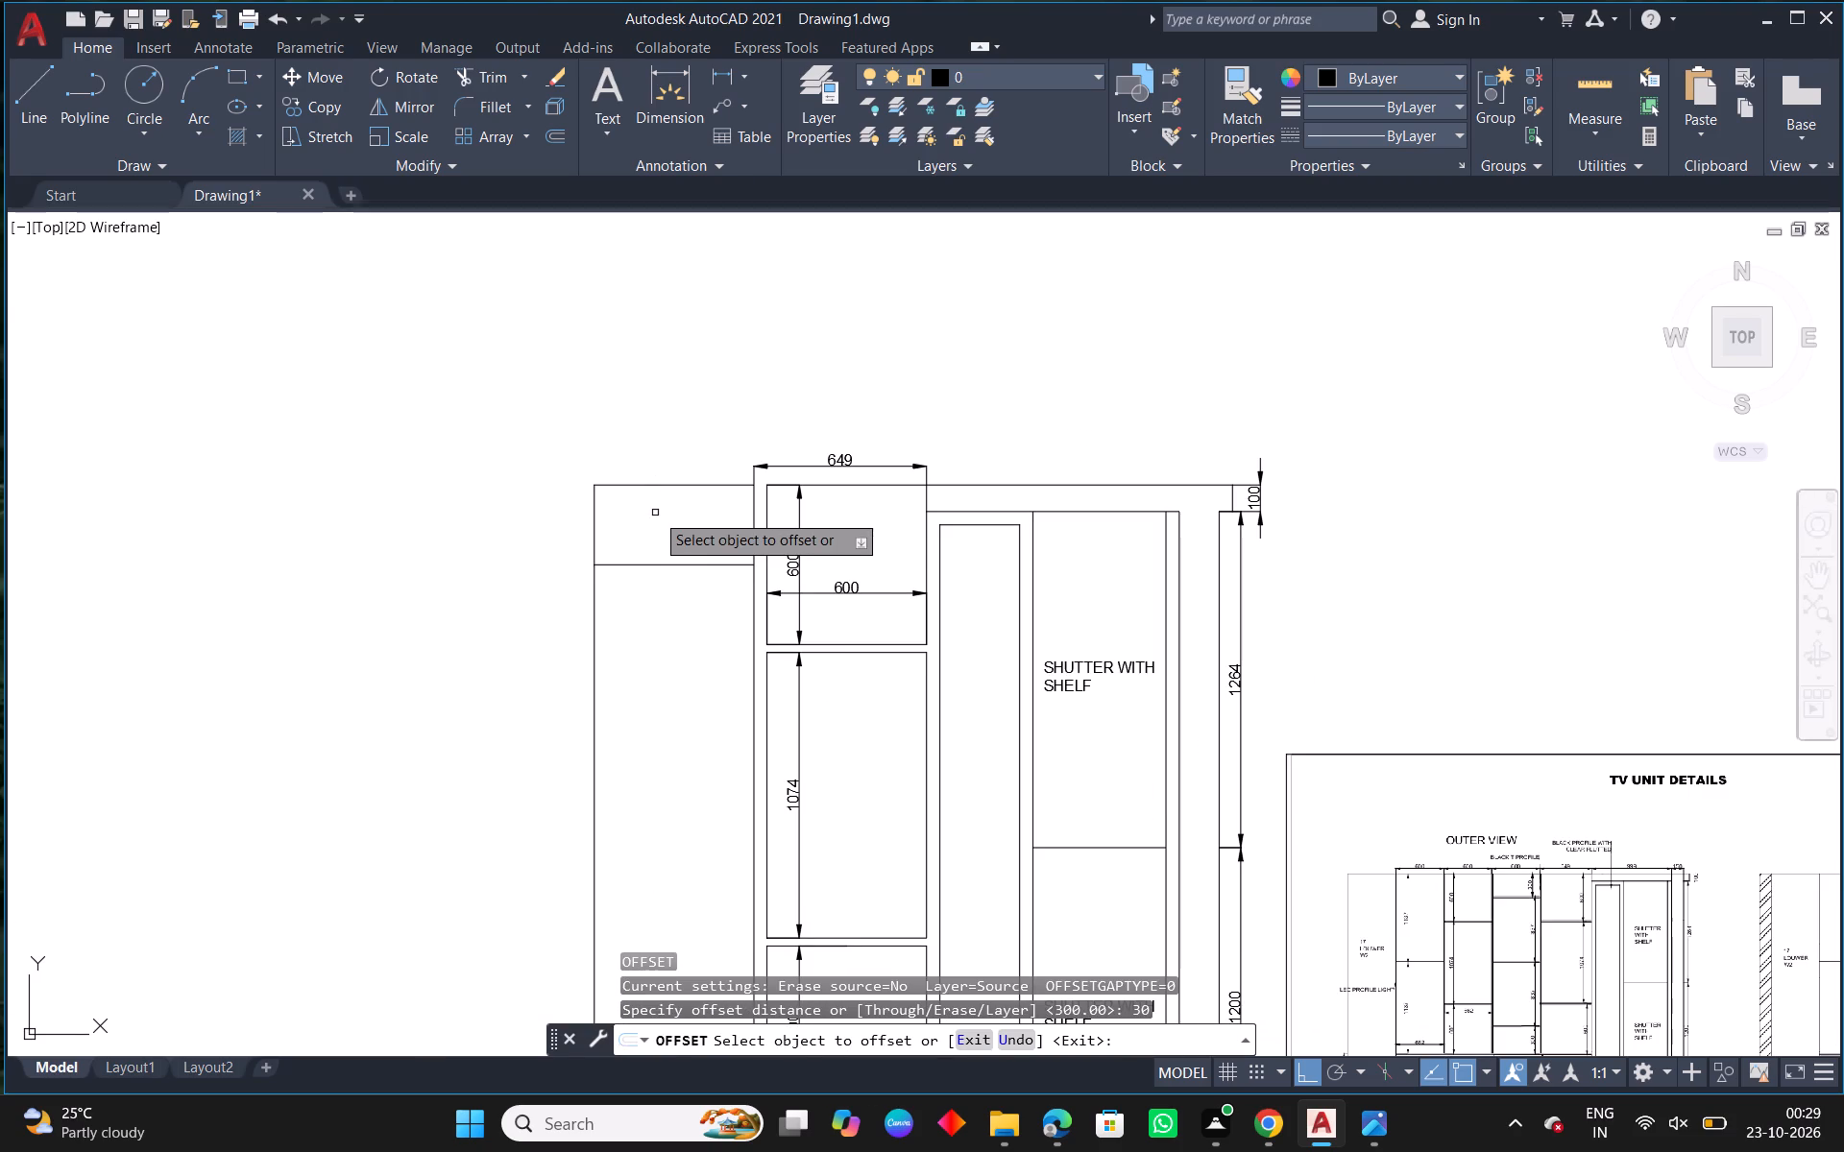
click(714, 565)
click(692, 619)
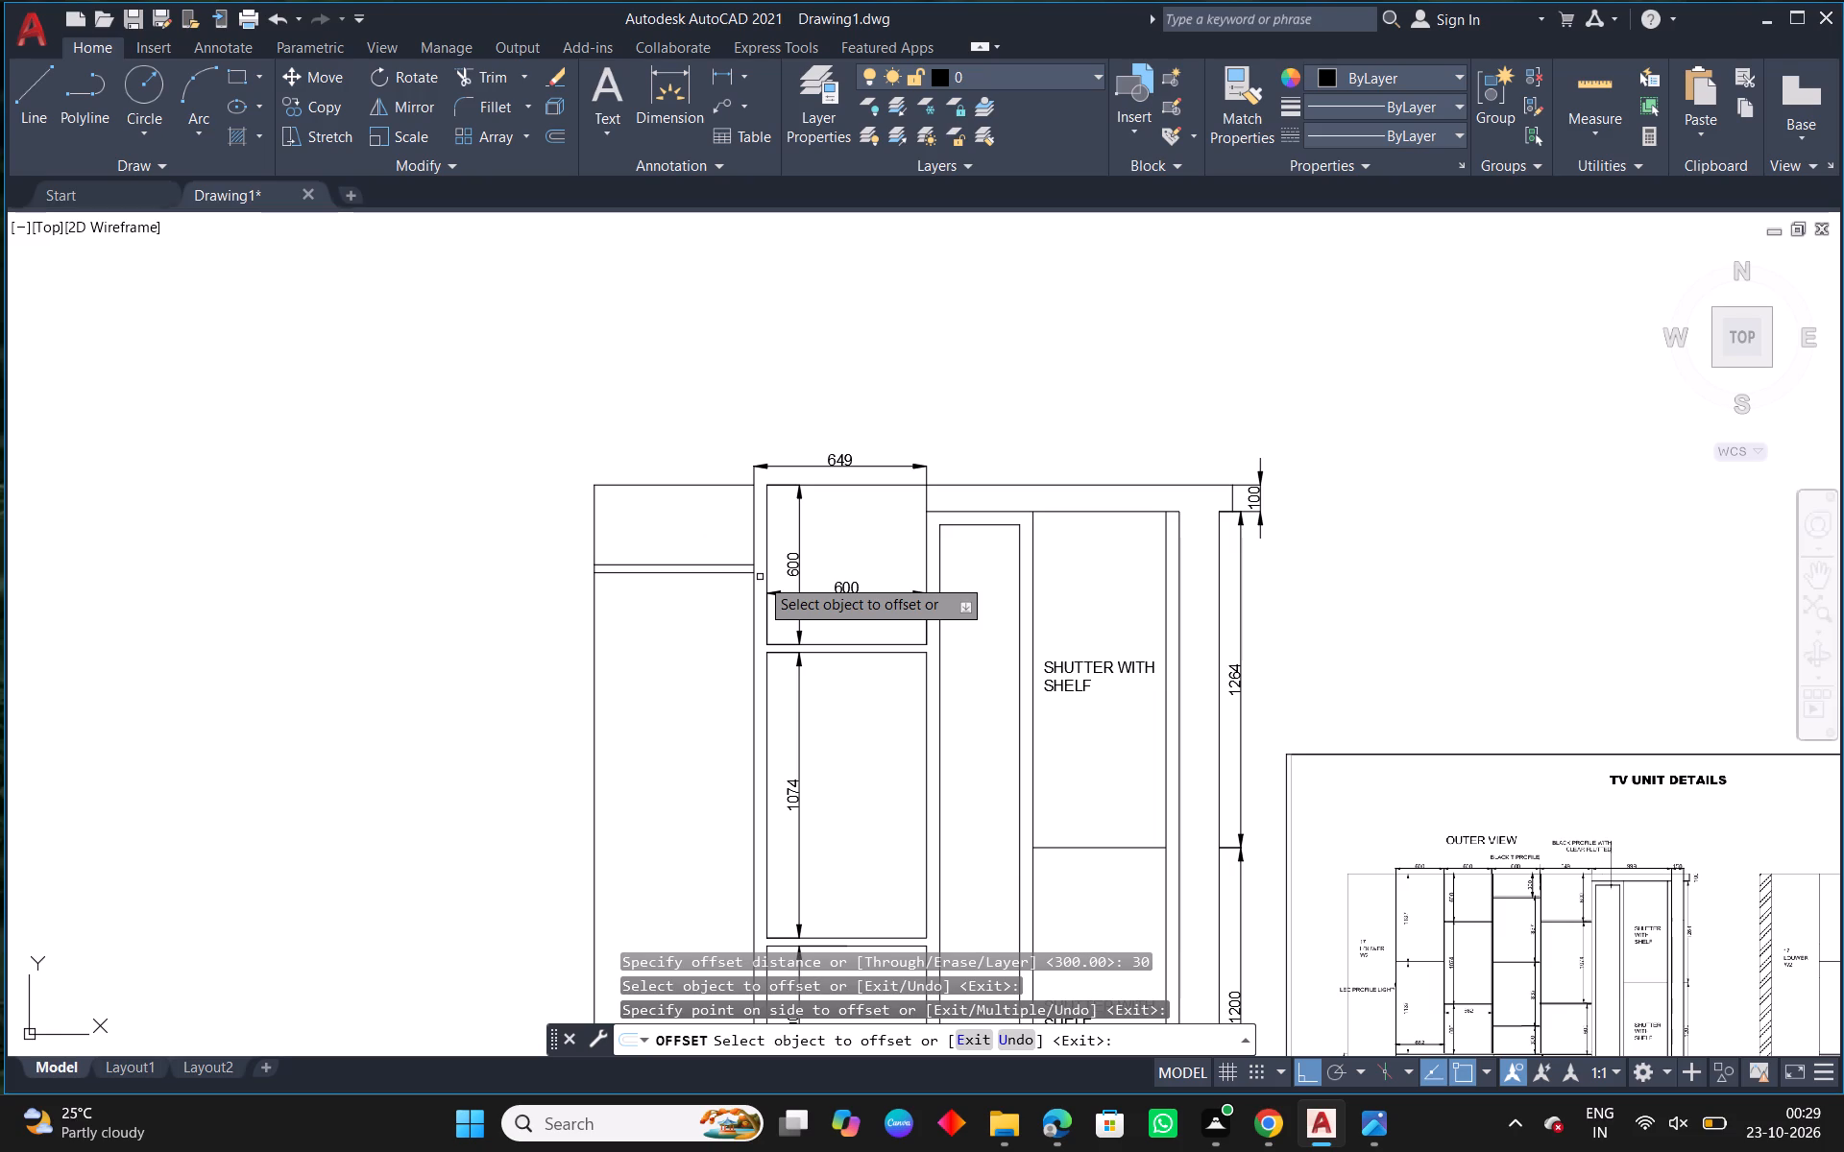
Offset the upper line of the new column's first shelf 837 downward to mark the second shelf, checking the spacing against the reference.
key(Escape)
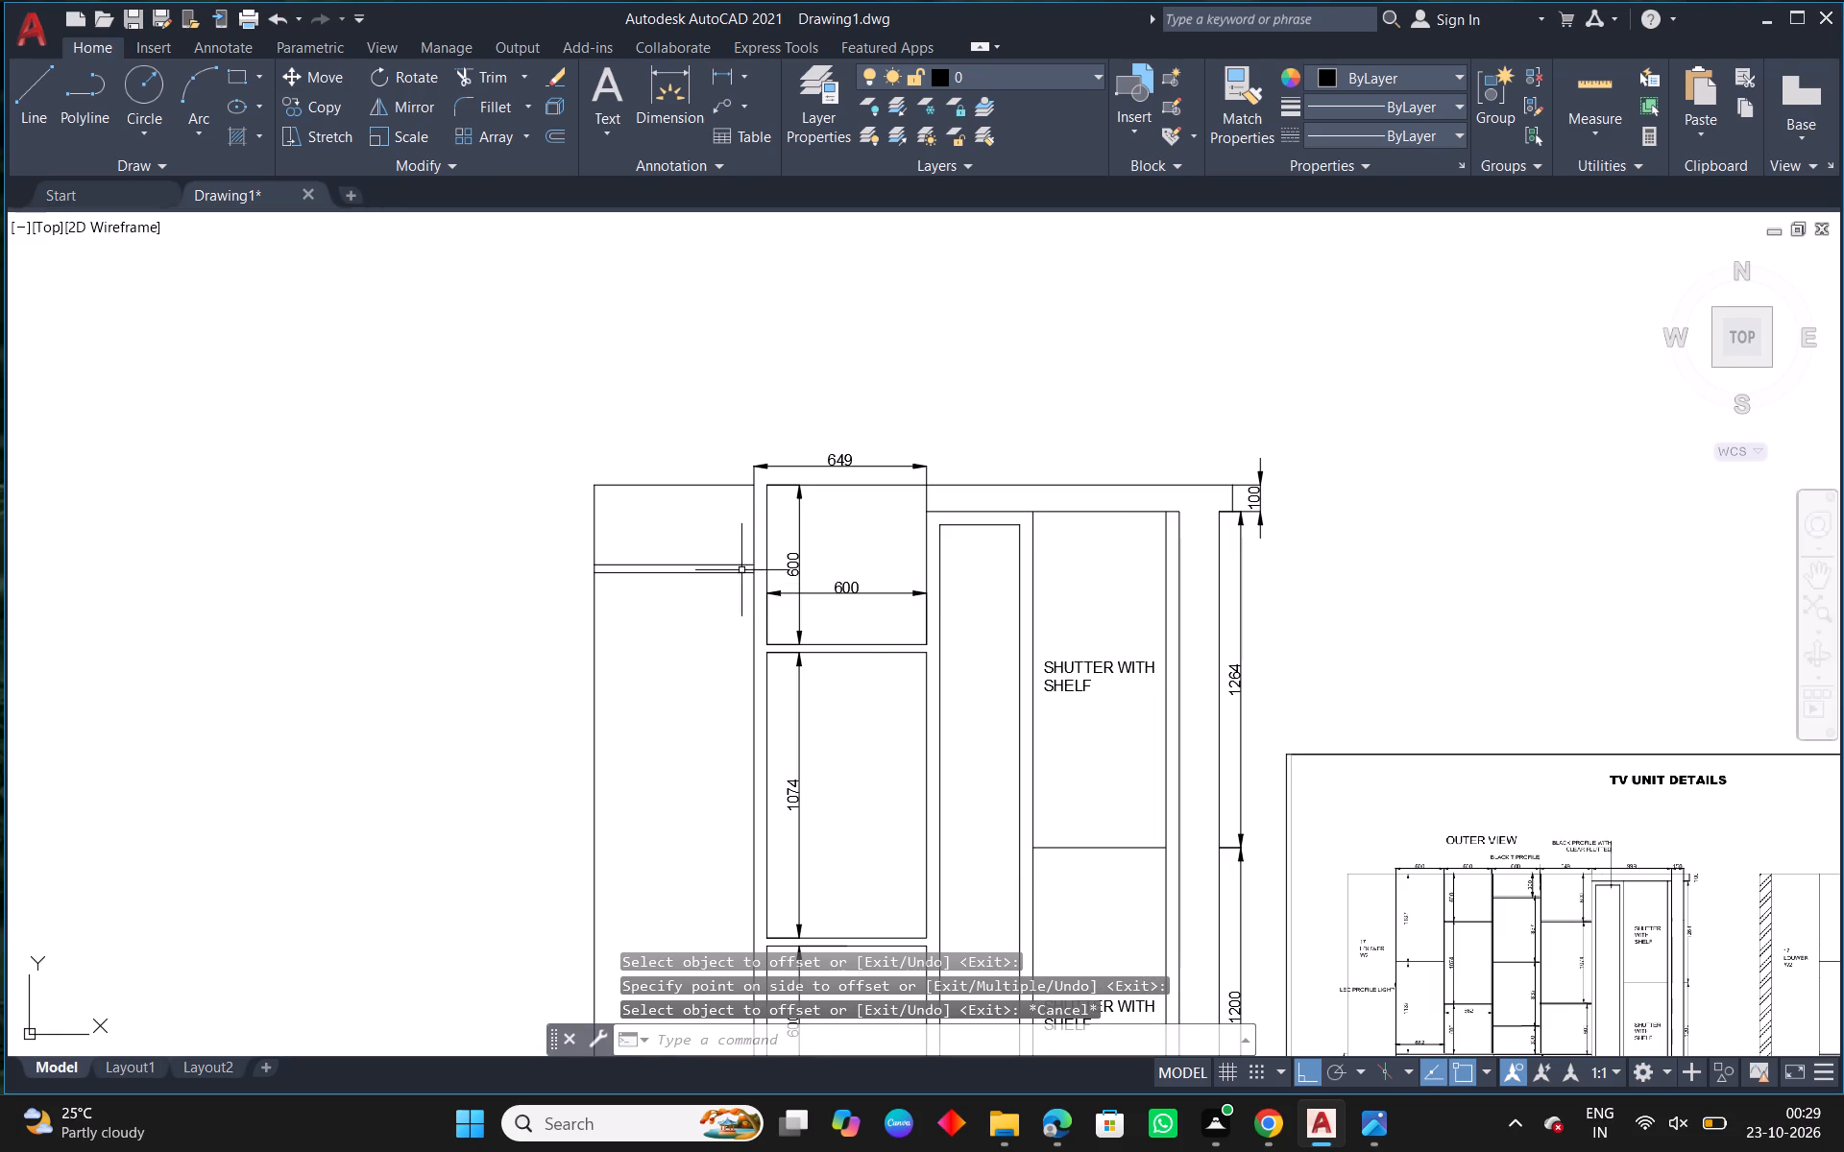
middle_drag(1305, 780, 1057, 604)
scroll(1384, 790, up, 2)
scroll(1185, 634, up, 2)
scroll(1164, 626, down, 2)
scroll(1139, 737, up, 1)
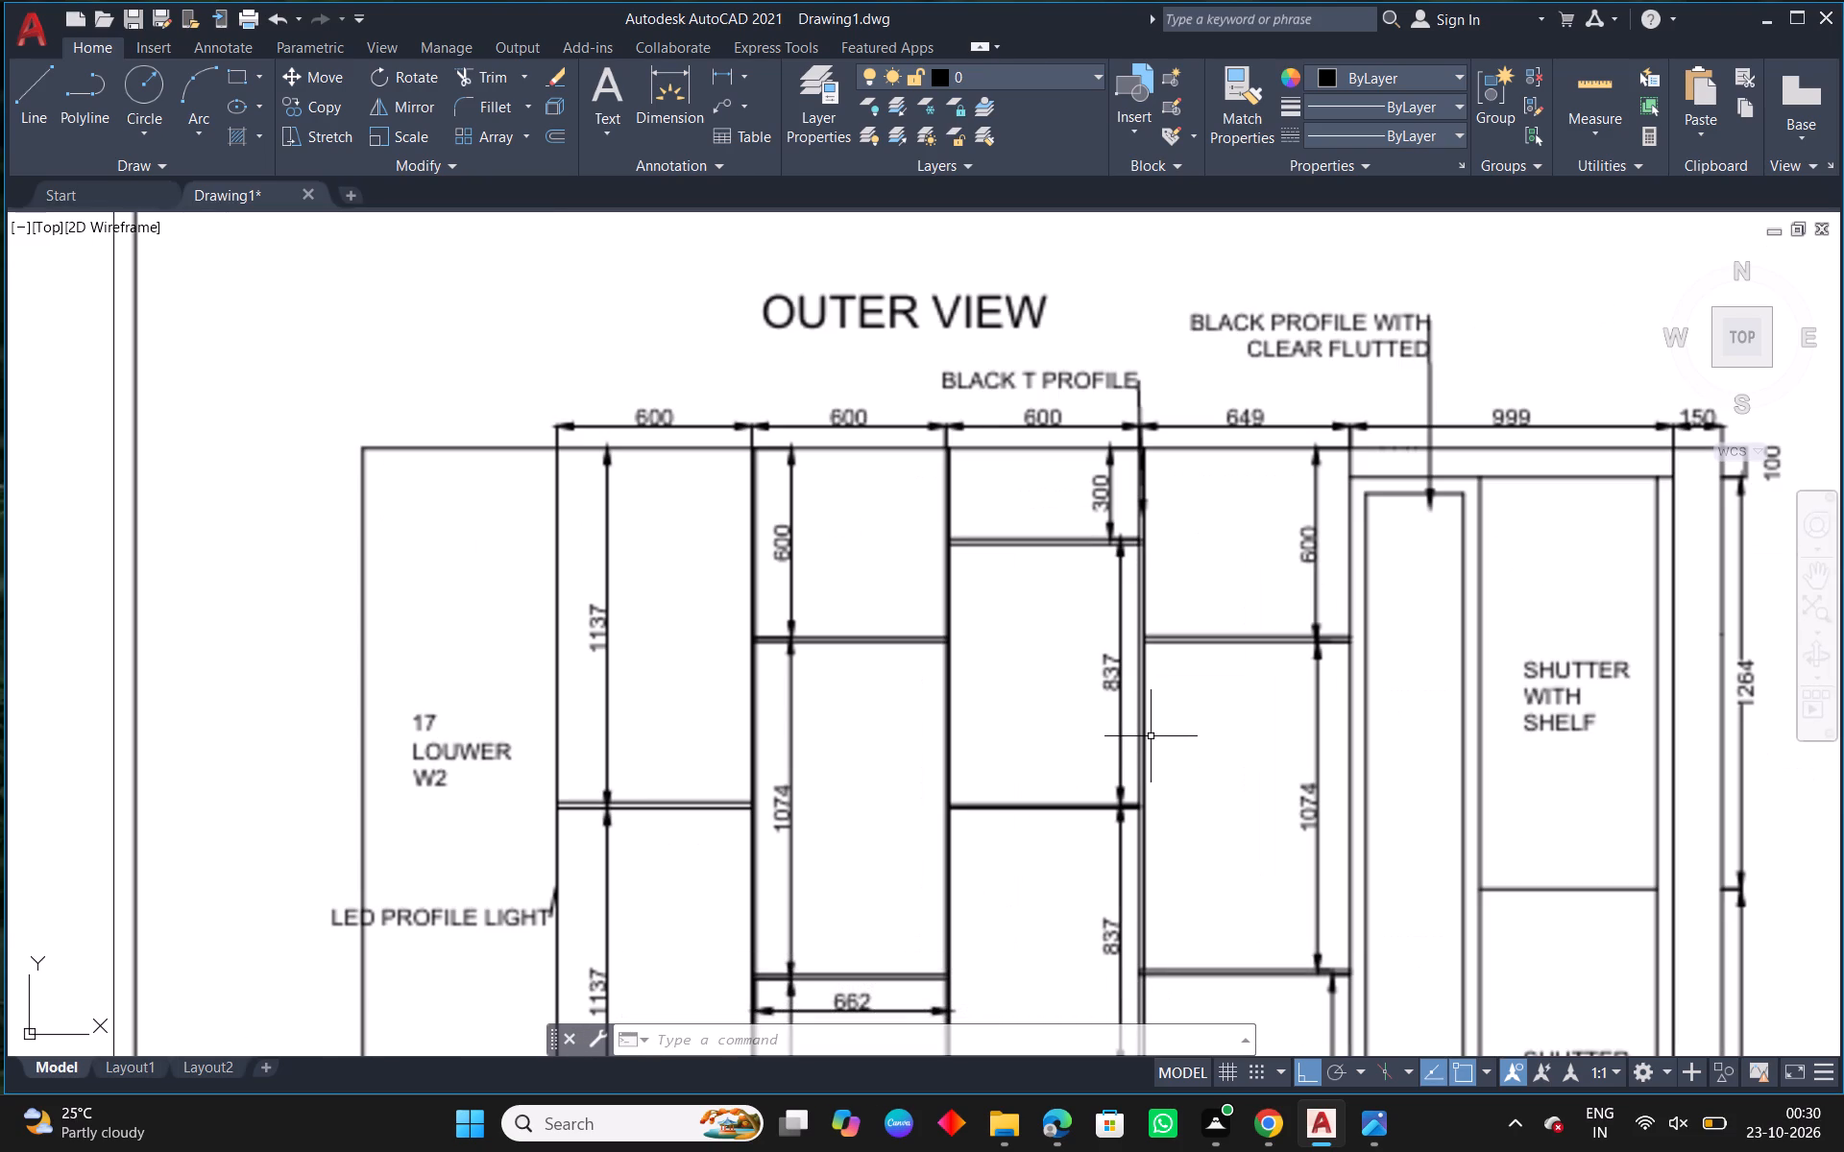
scroll(1165, 754, down, 2)
middle_drag(700, 717, 1109, 750)
scroll(1109, 750, down, 1)
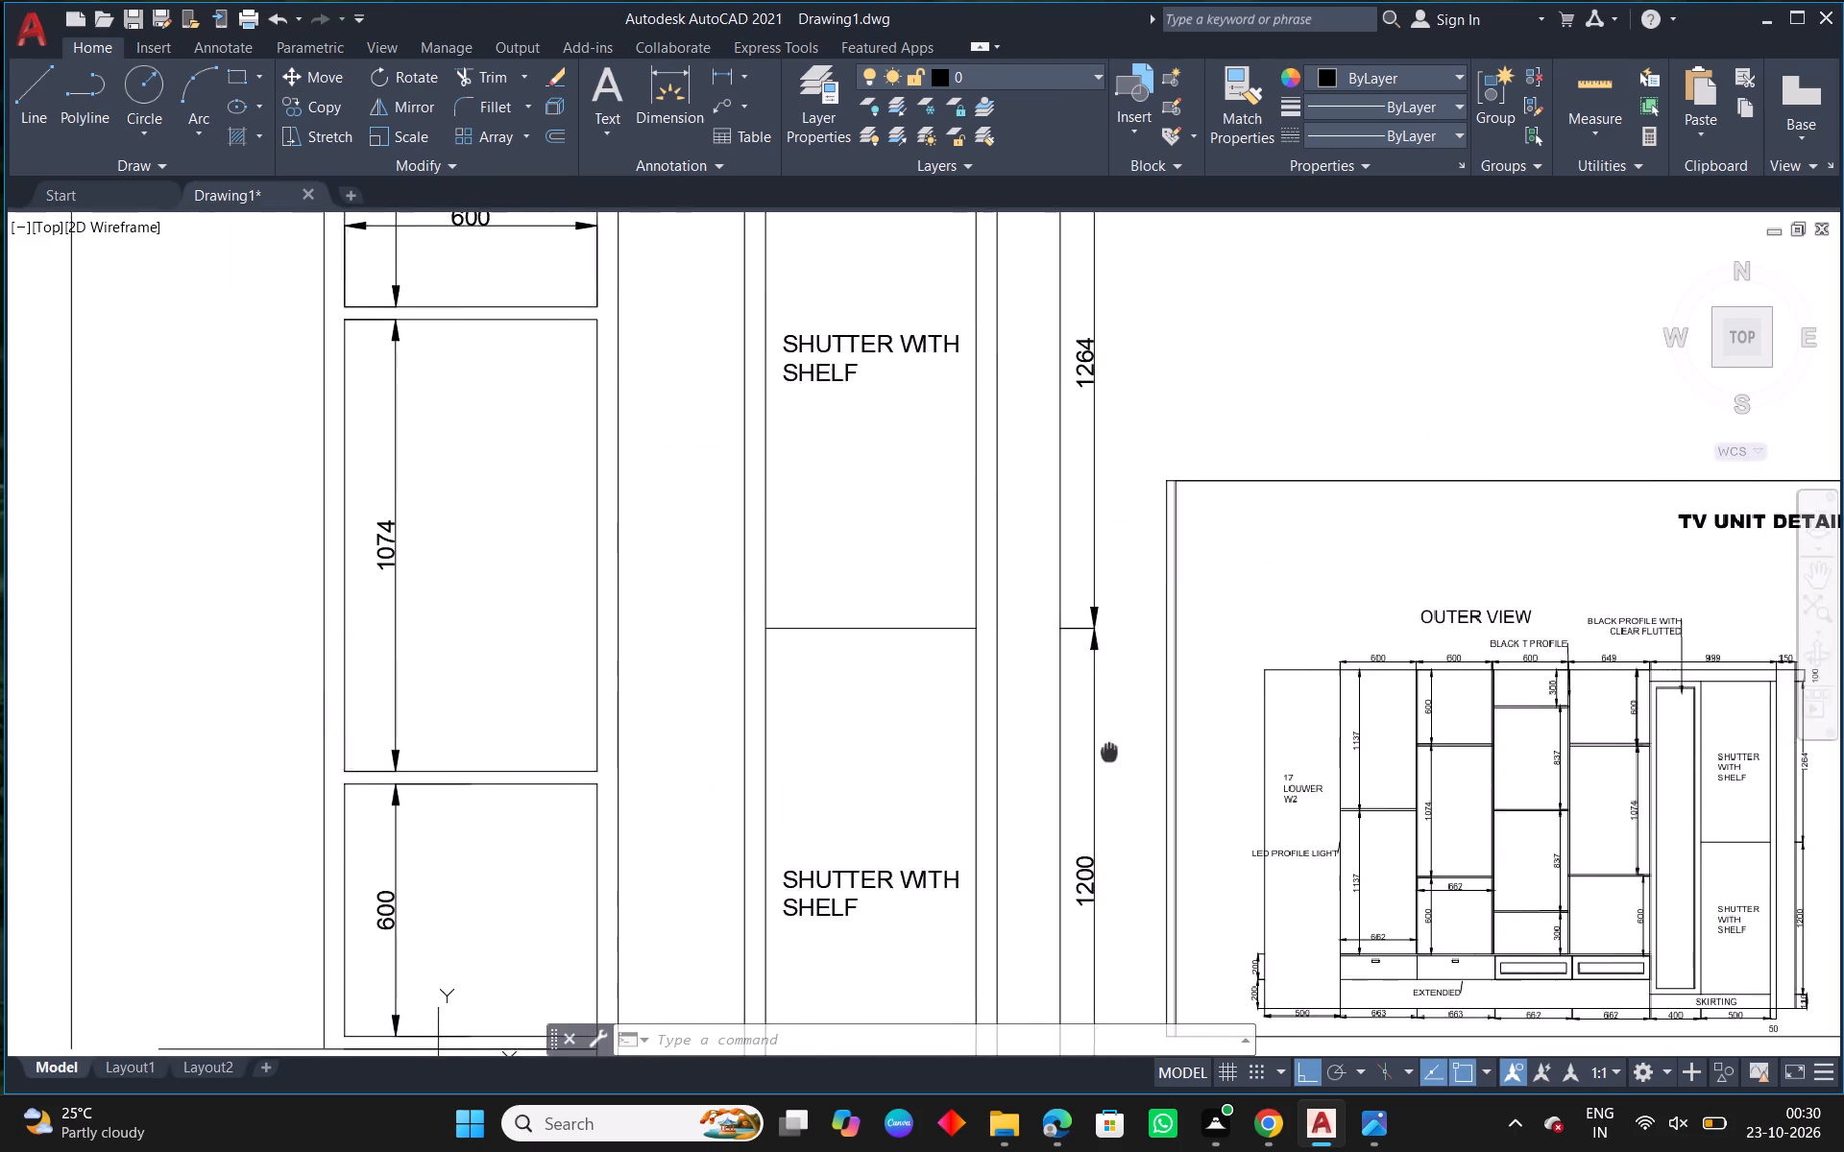
middle_drag(622, 520, 819, 573)
text(O 837)
key(space)
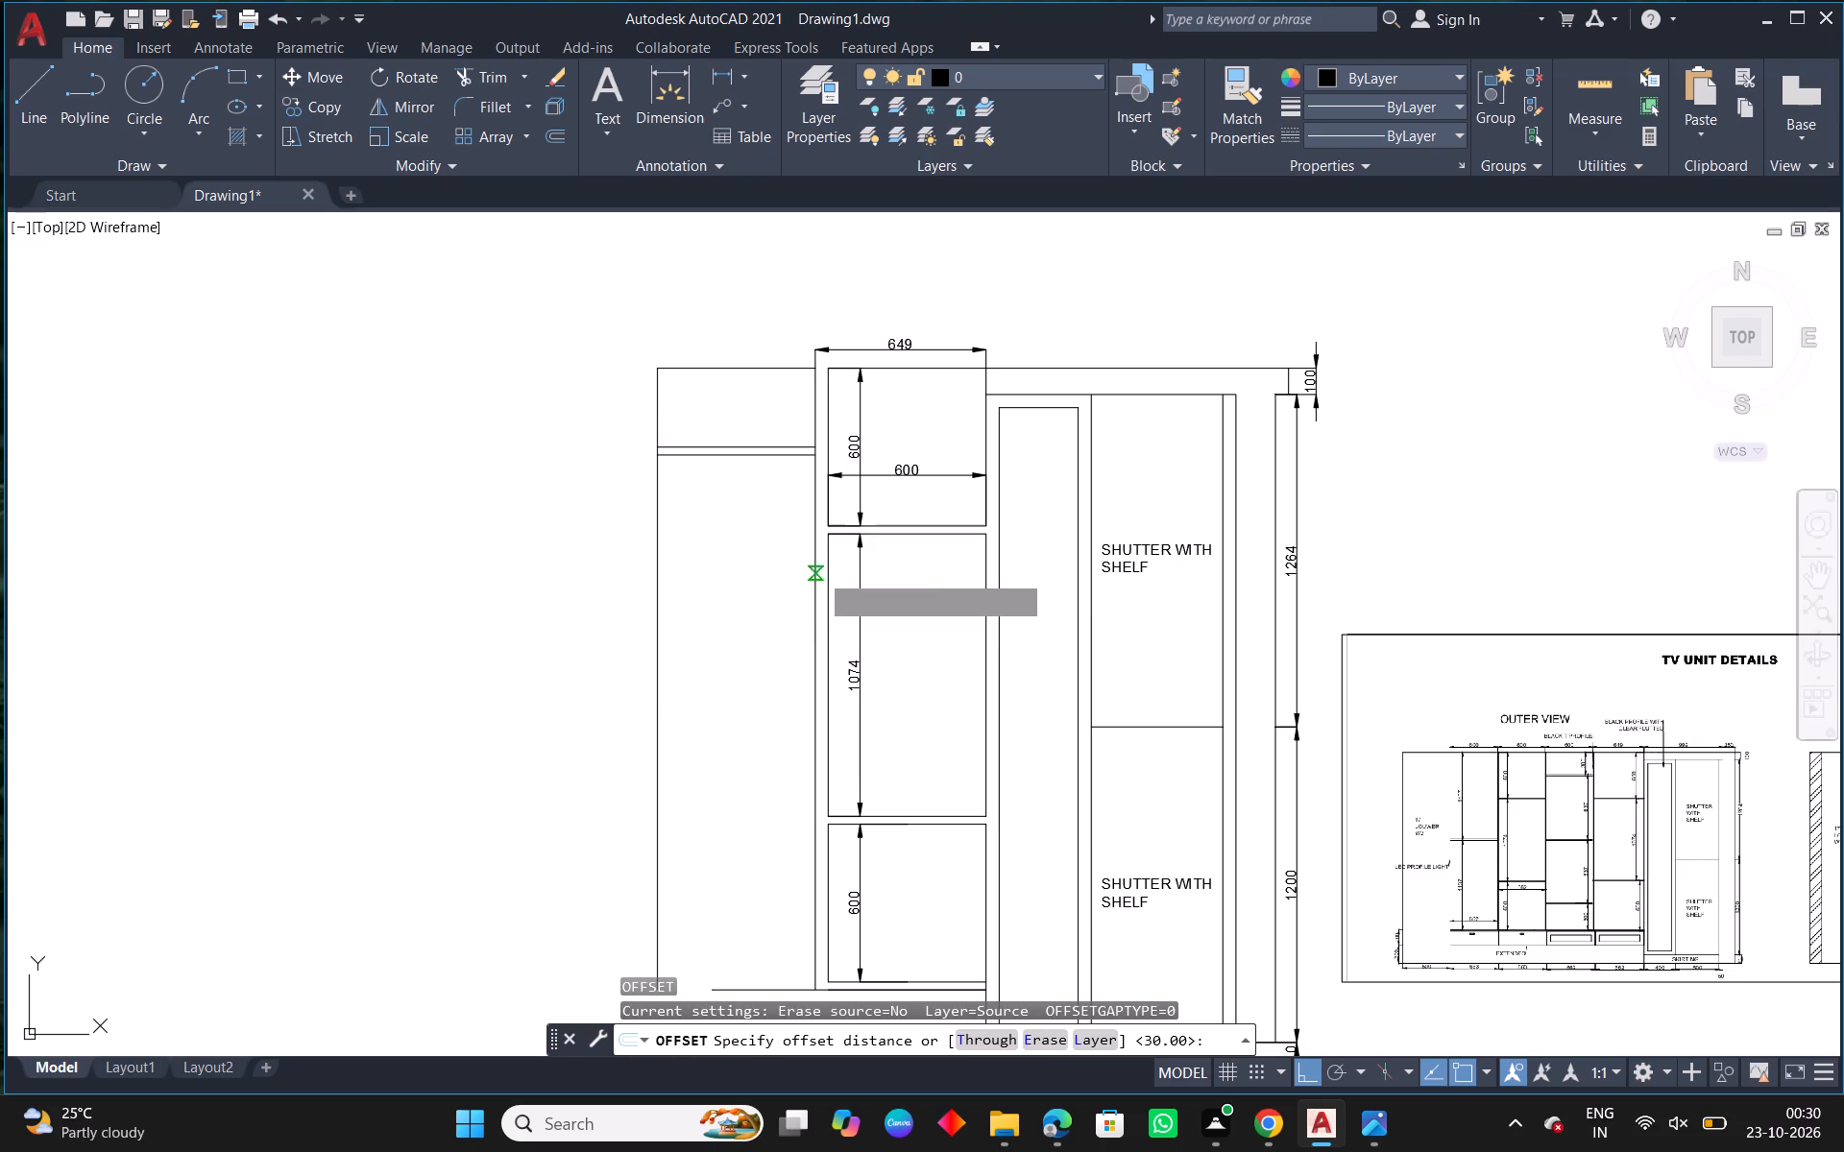
click(793, 447)
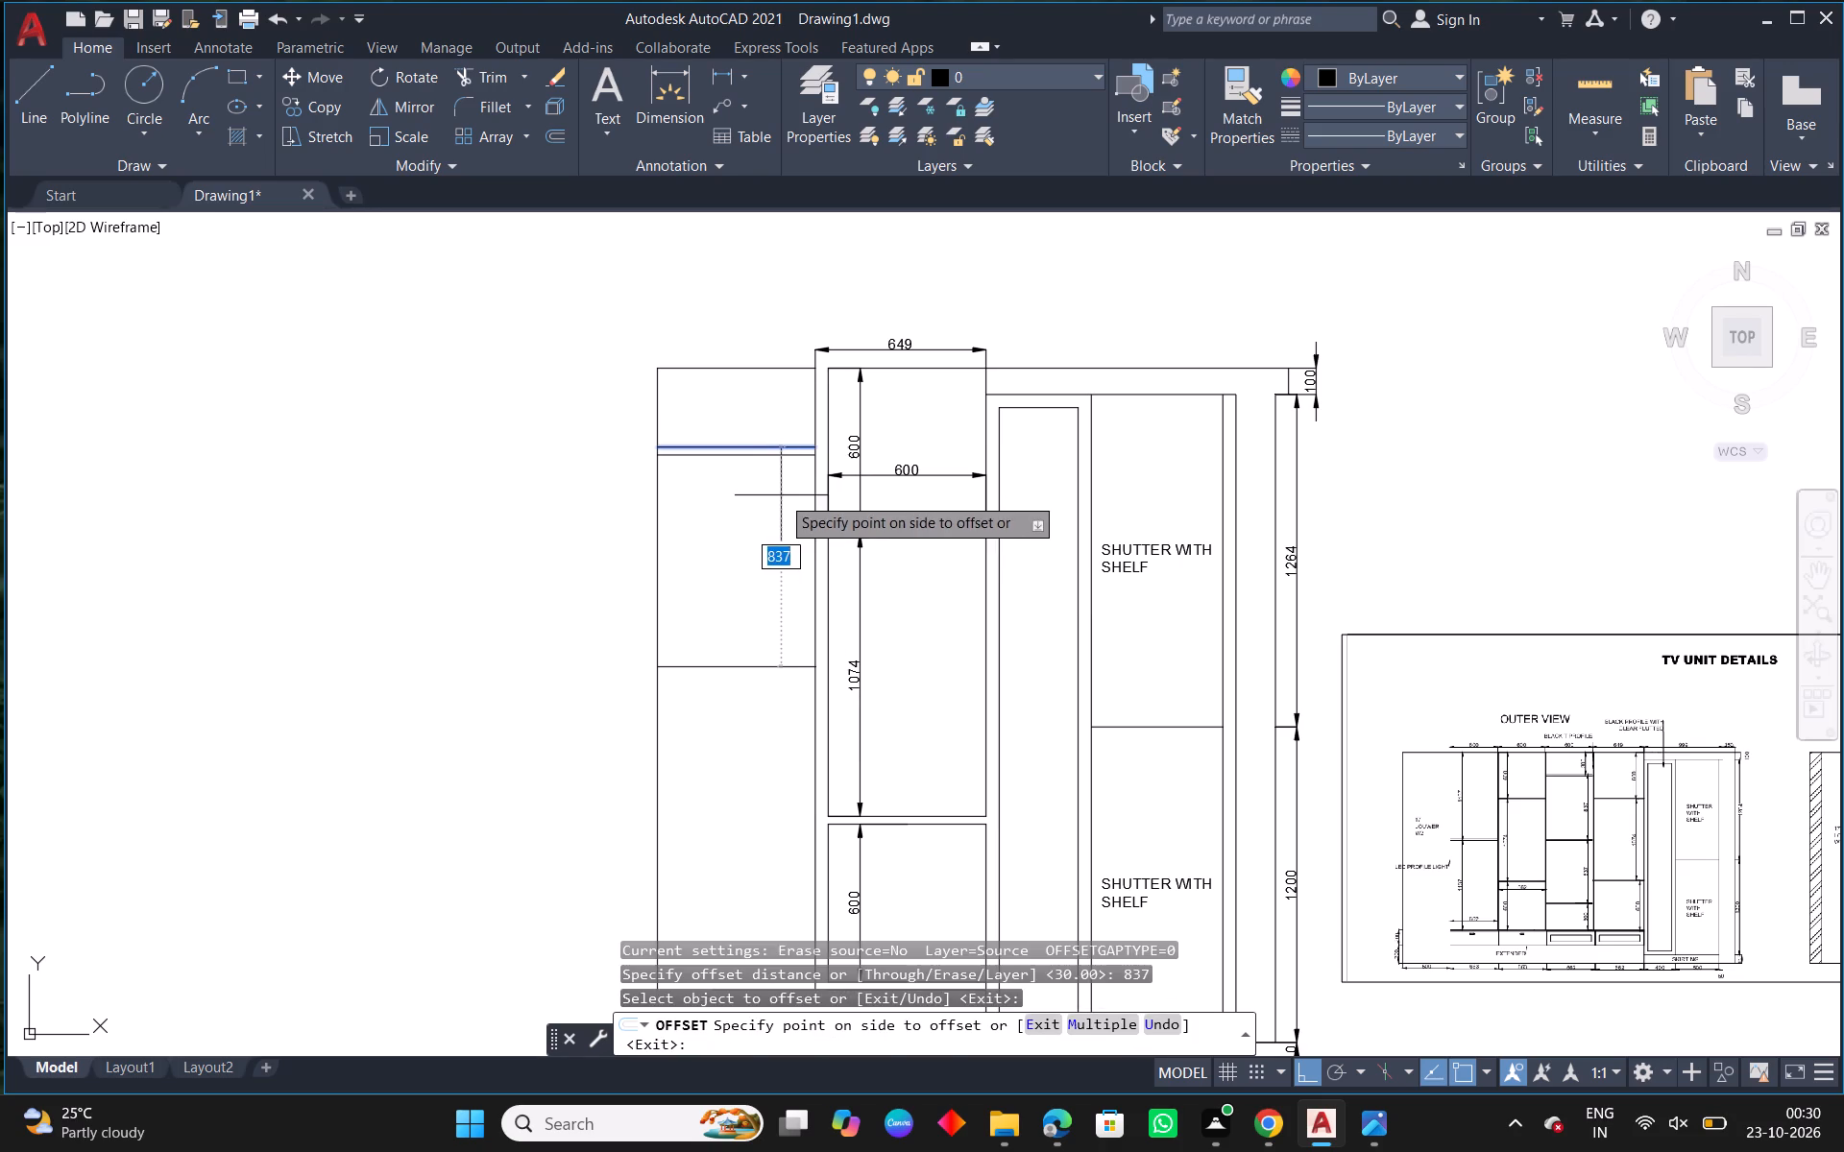
click(780, 496)
key(Escape)
Offset the new column's second shelf line 30 downward to give that shelf its thickness, after checking the reference.
middle_drag(1390, 793, 735, 612)
scroll(1006, 624, up, 3)
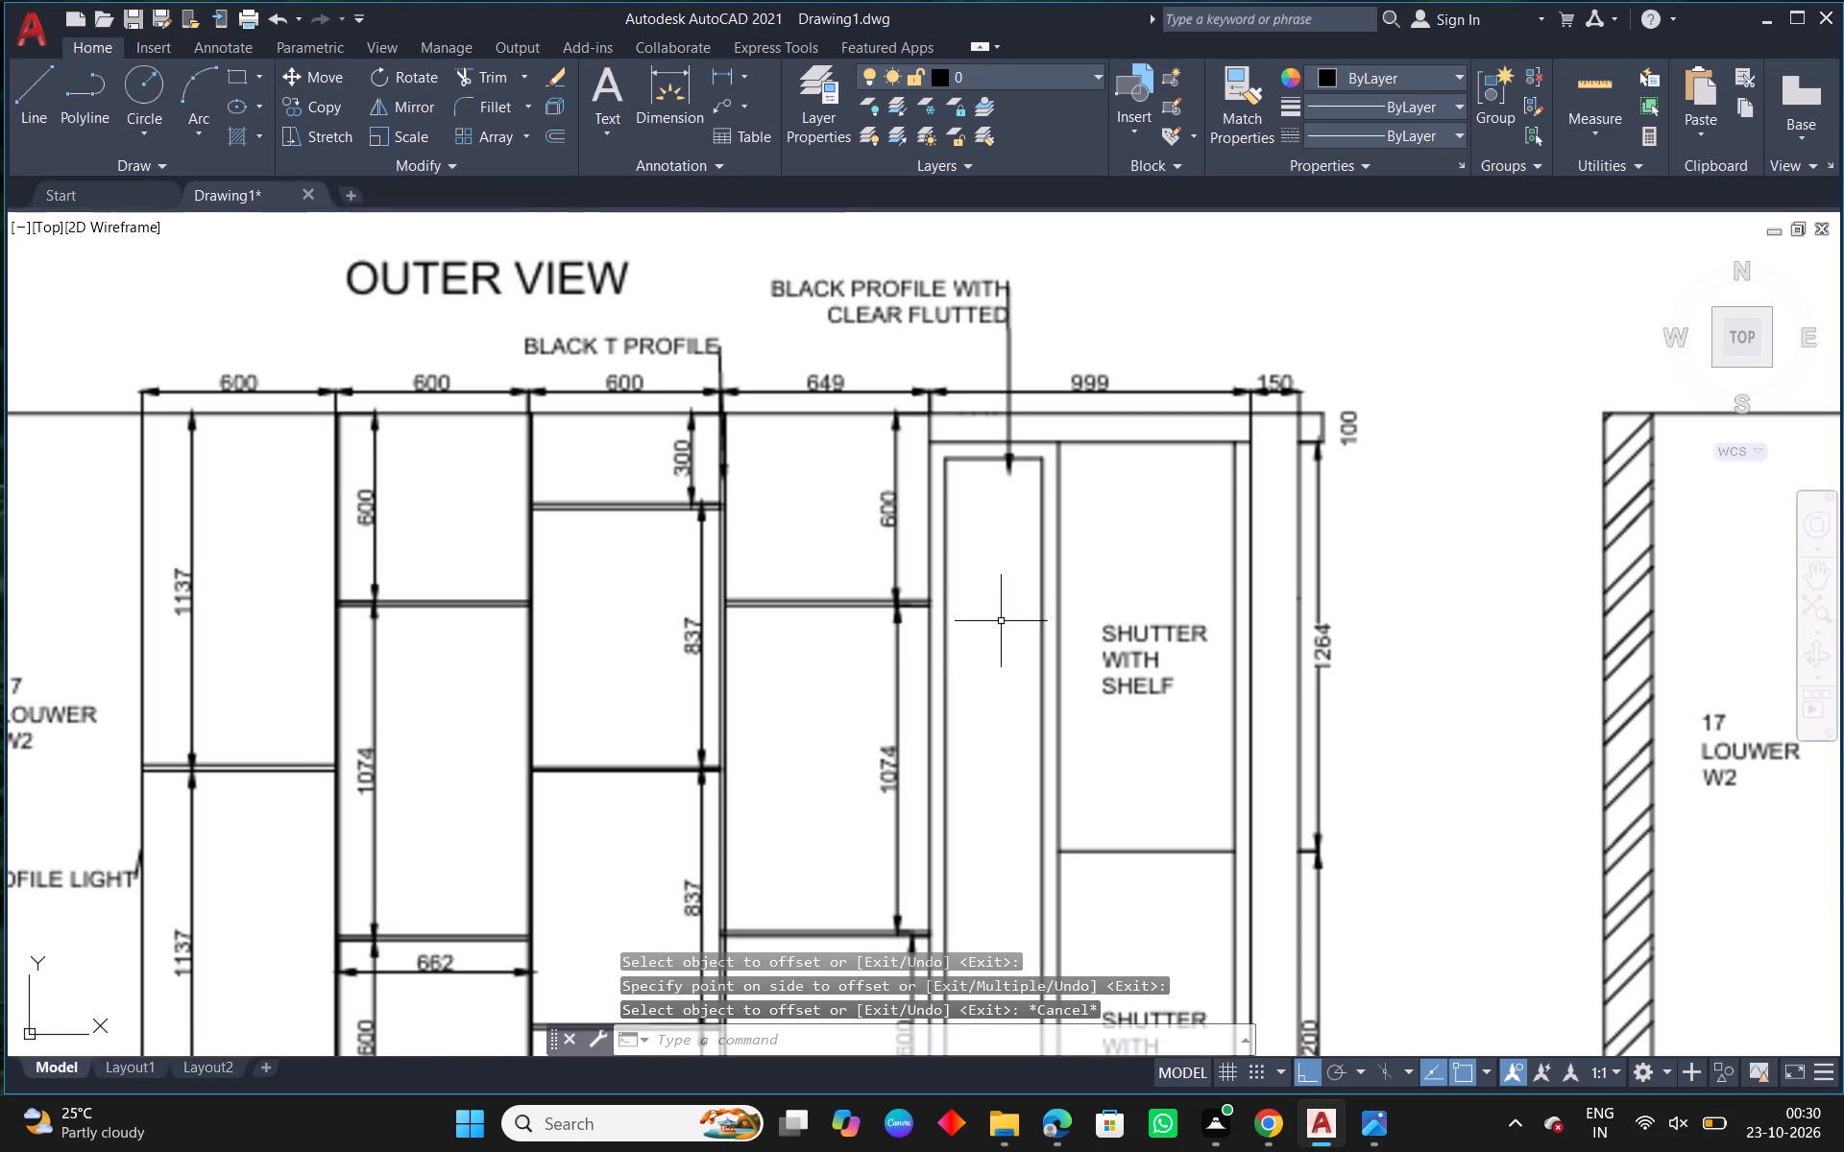
middle_drag(1025, 685, 1155, 657)
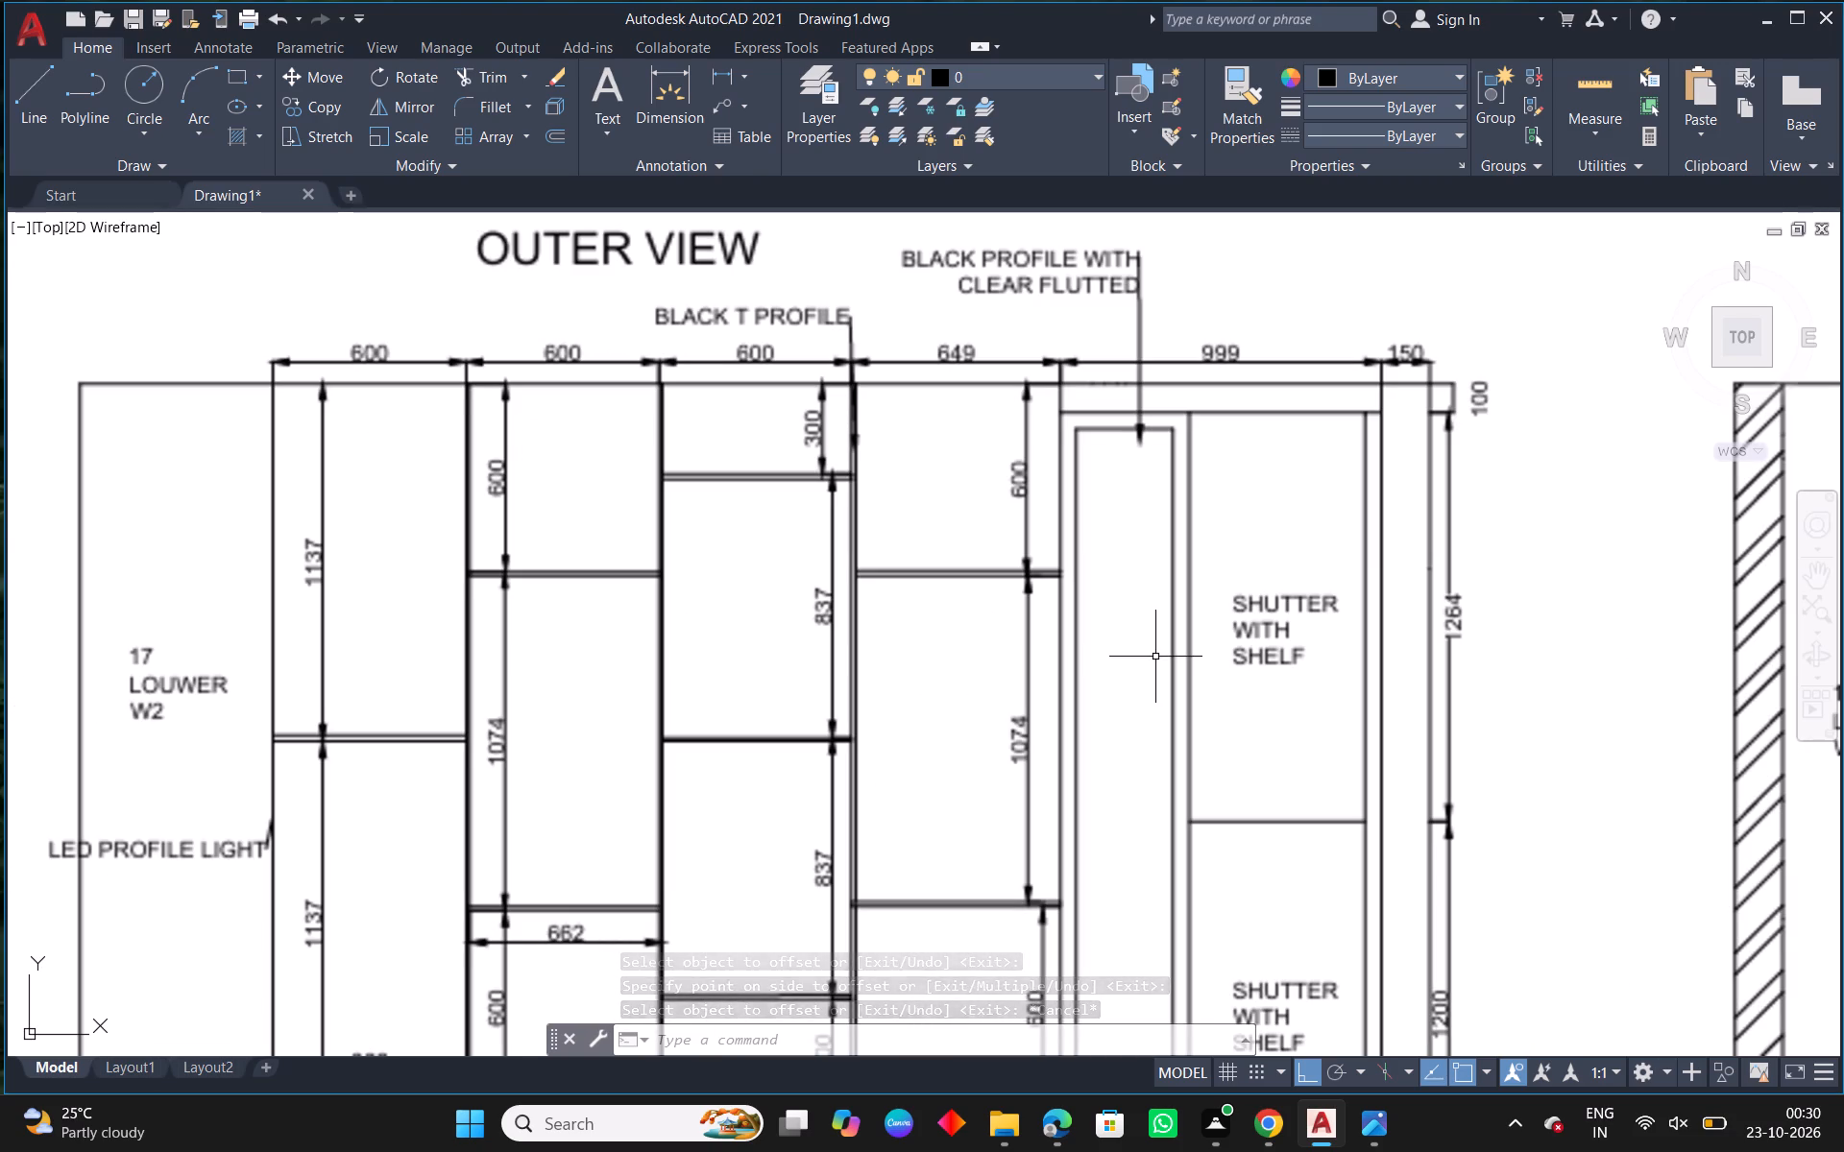
key(Escape)
scroll(1155, 657, down, 2)
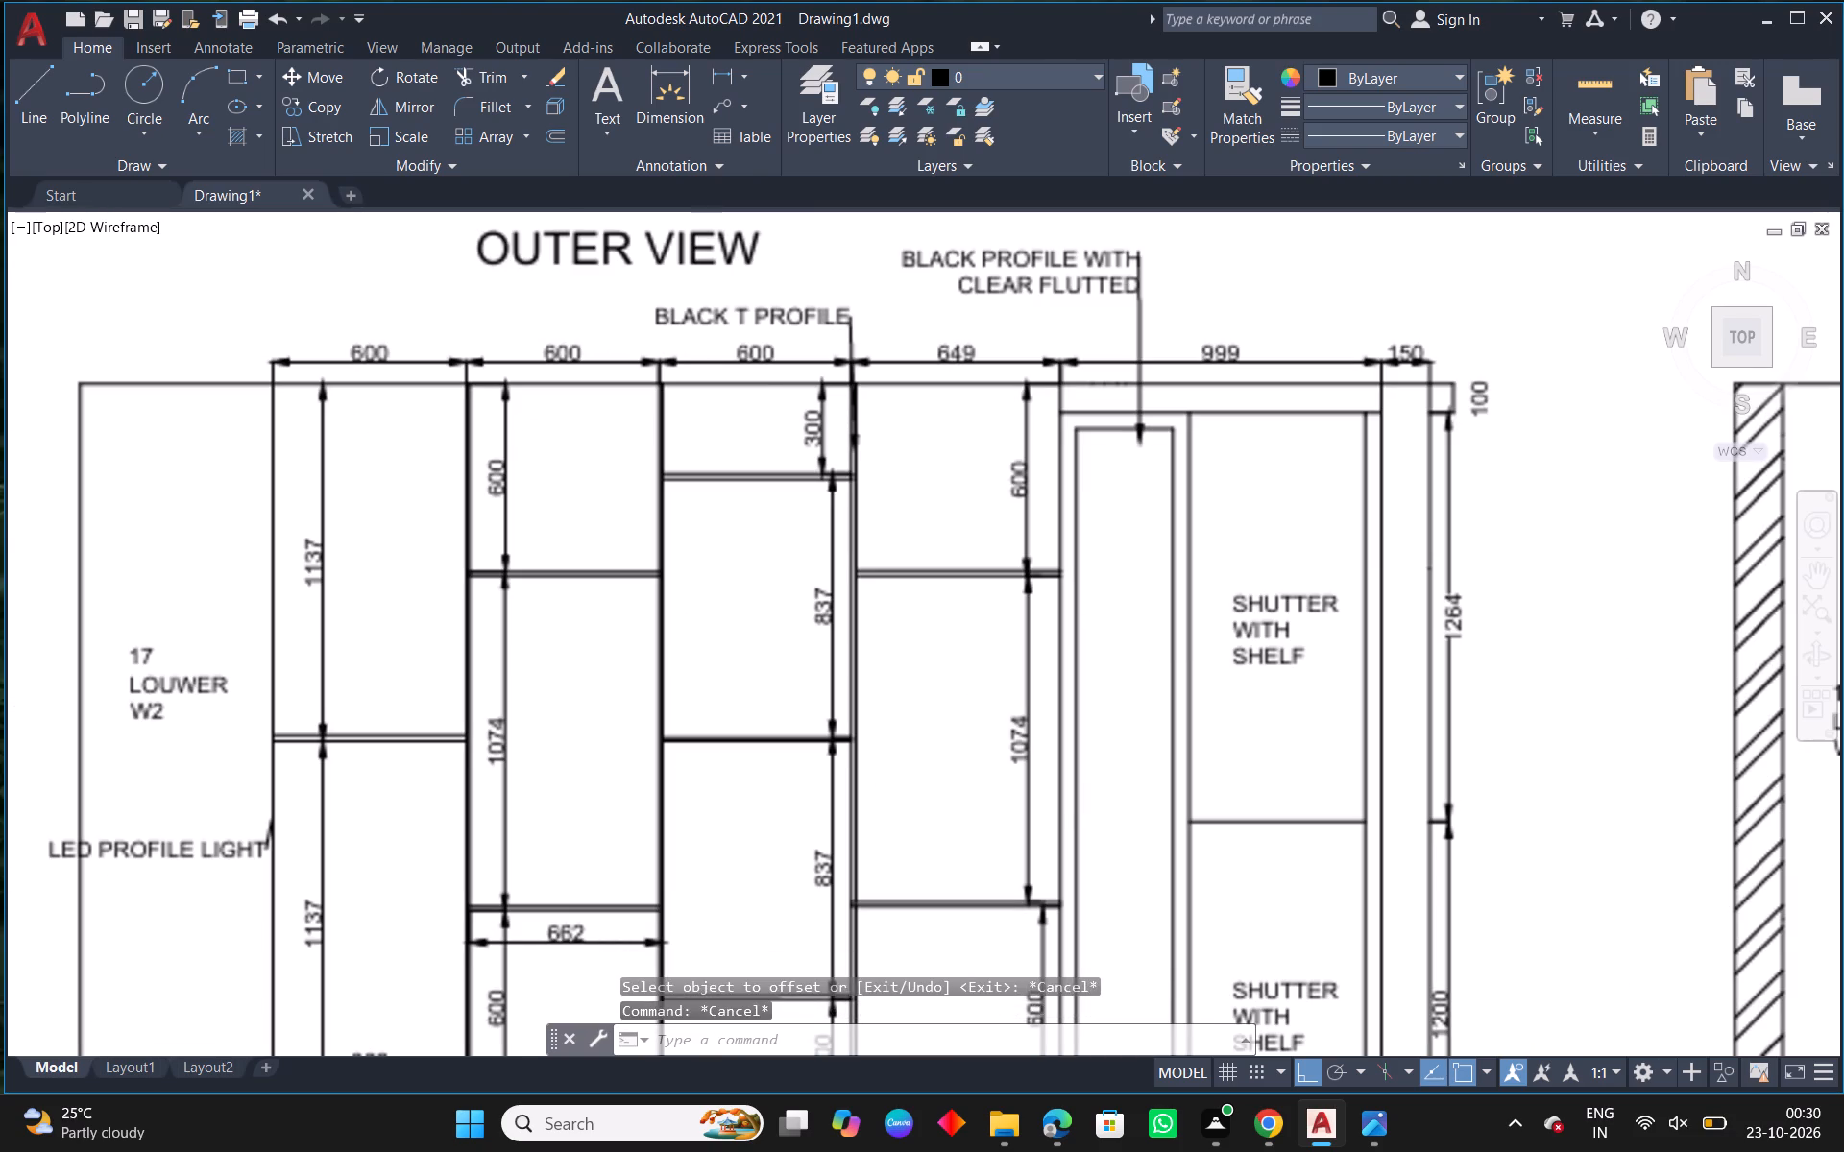
scroll(1155, 657, down, 2)
middle_drag(912, 737, 1184, 799)
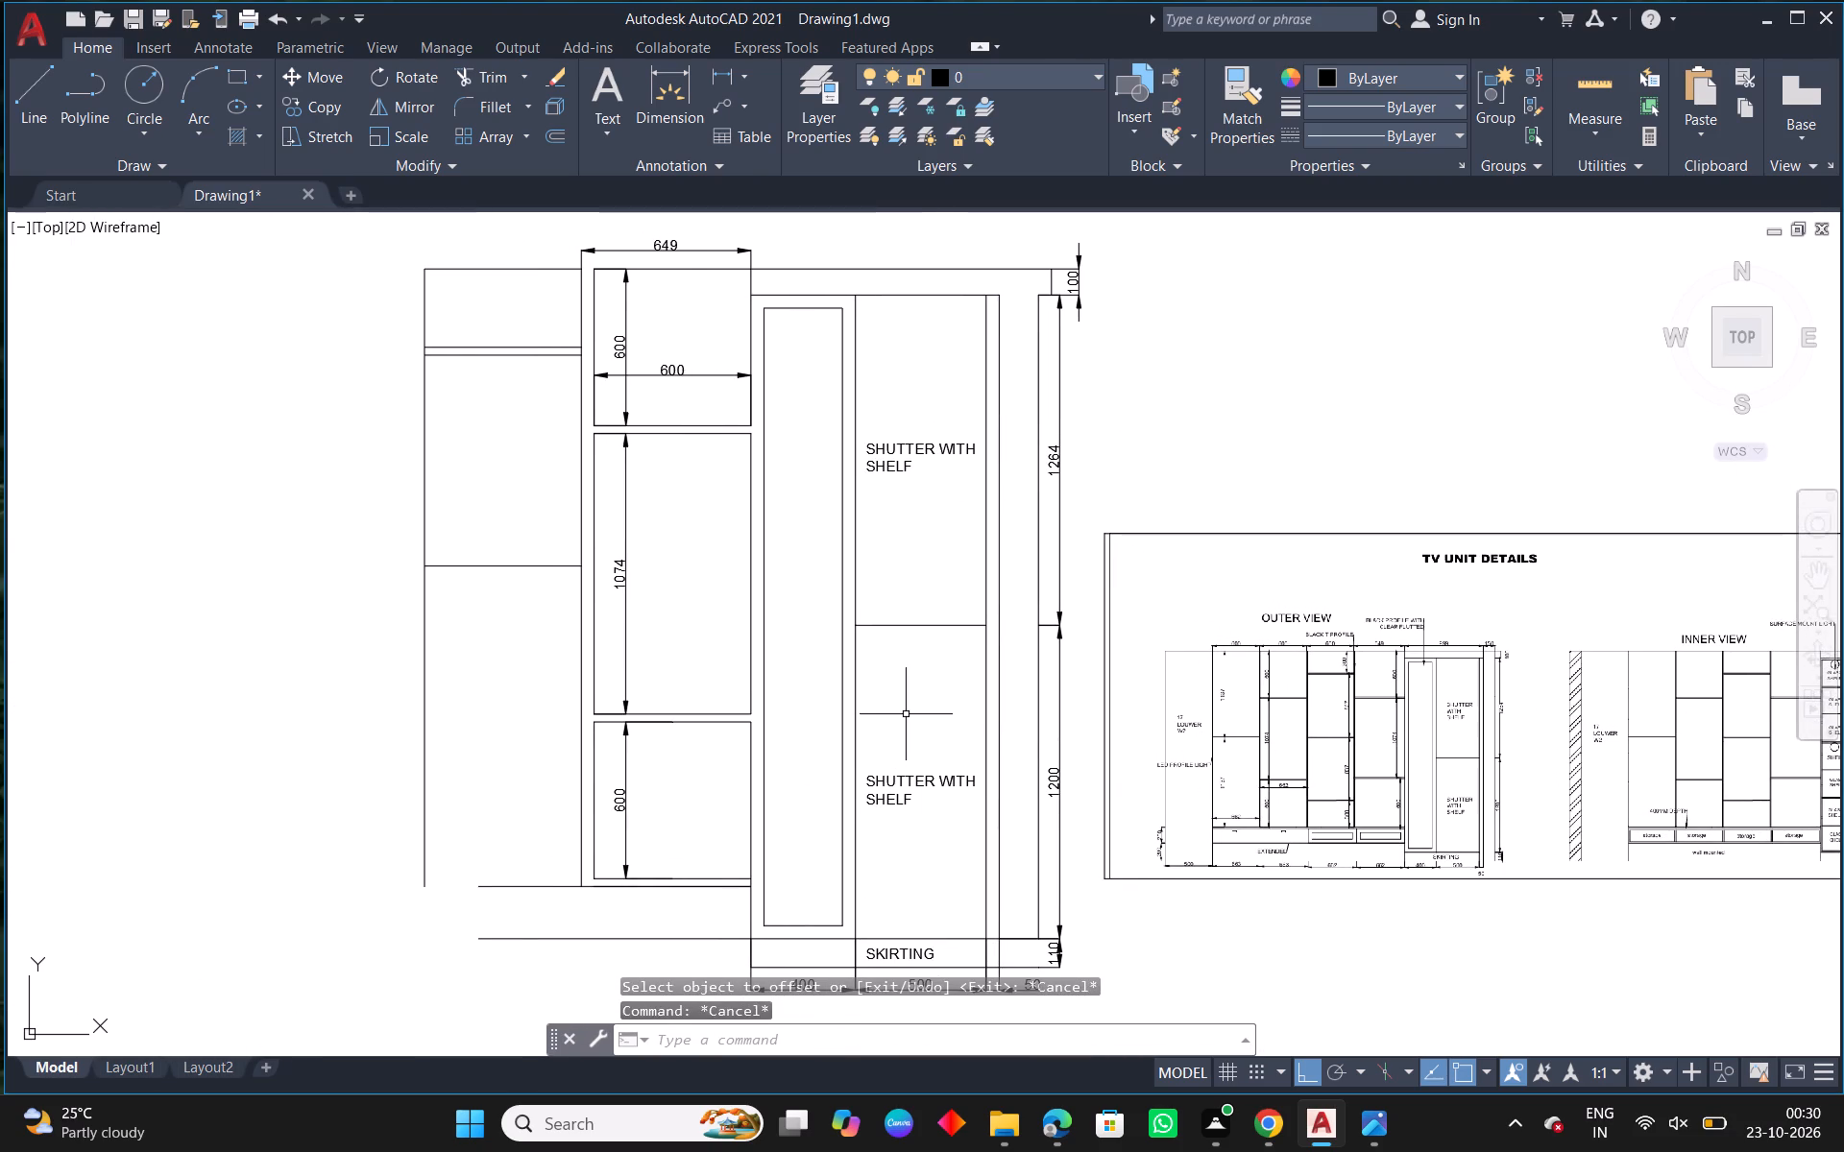
text(O)
key(space)
text(30)
key(Return)
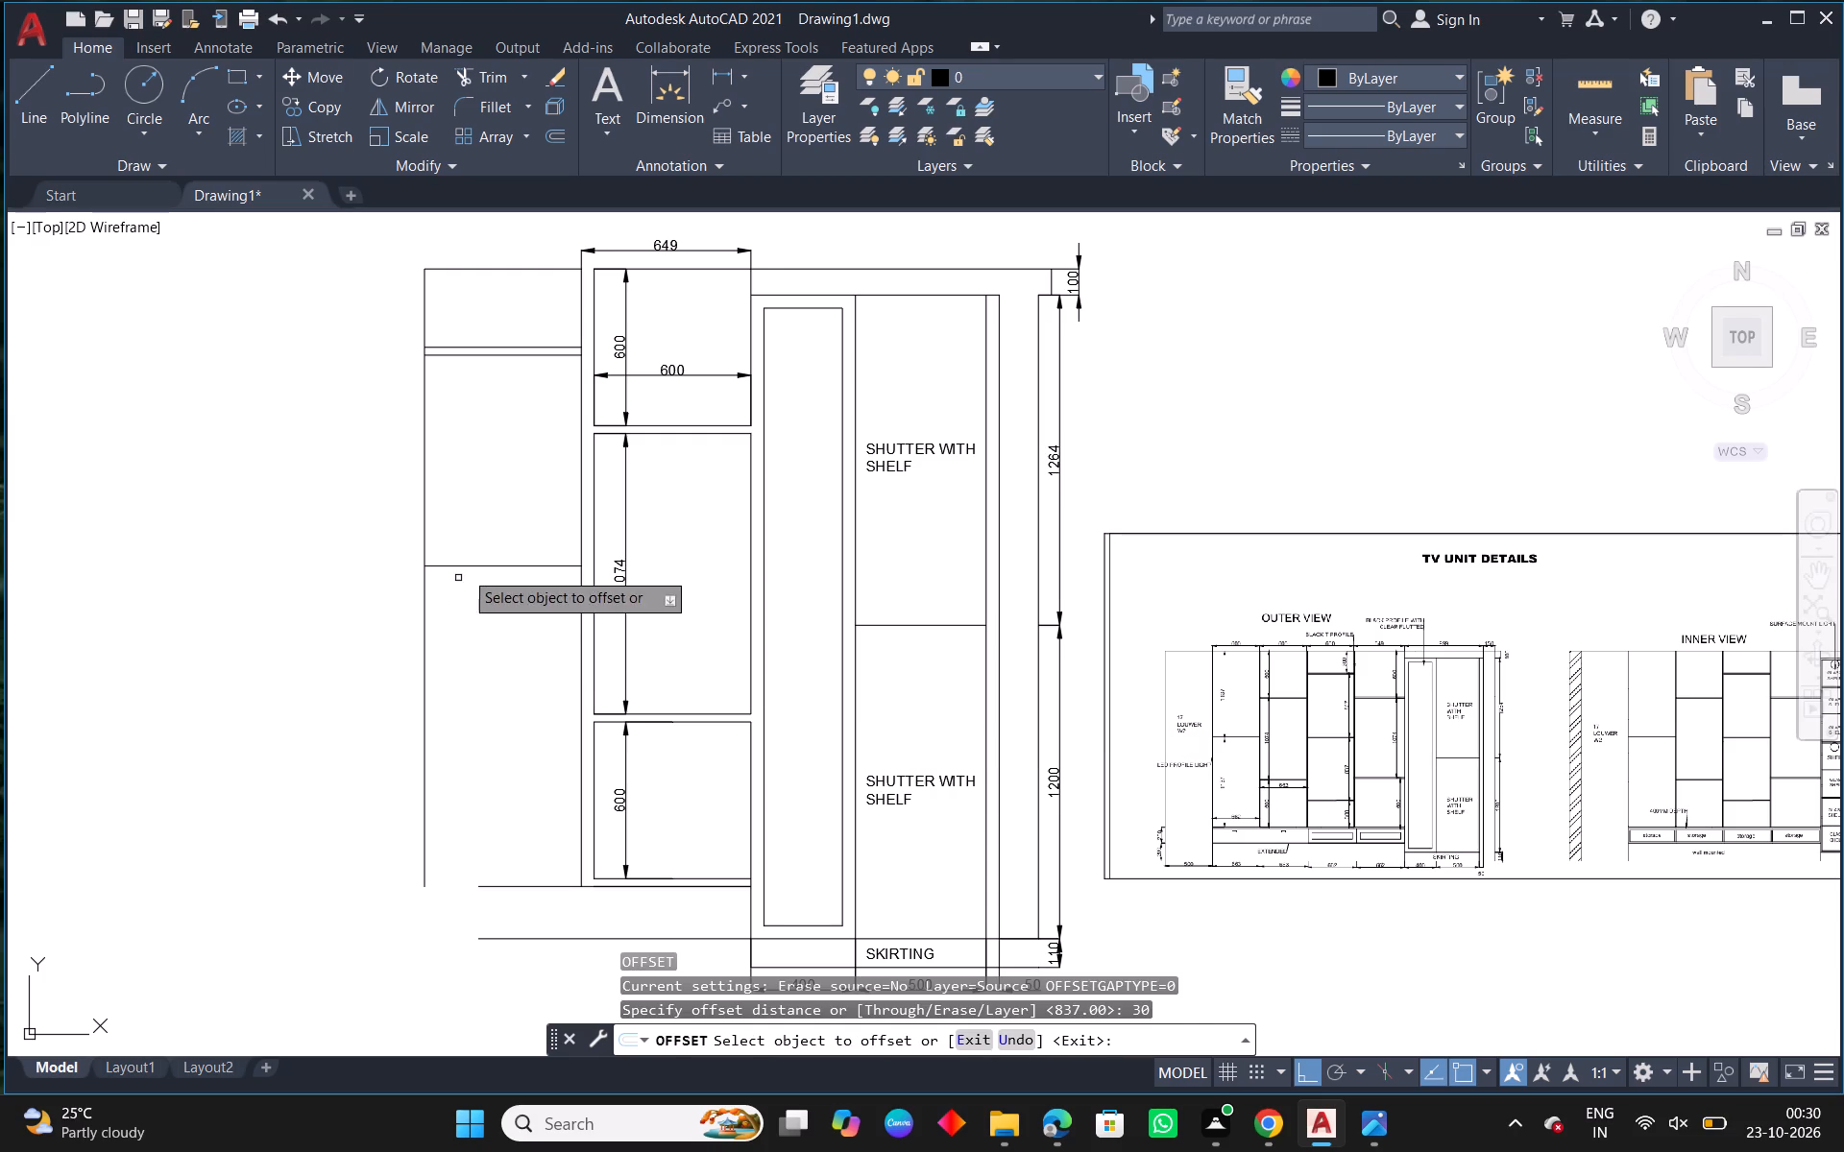
click(468, 567)
click(460, 610)
key(Escape)
Dimension the height of the new column's top compartment, from the first shelf's upper line to the top line.
middle_drag(480, 405, 587, 614)
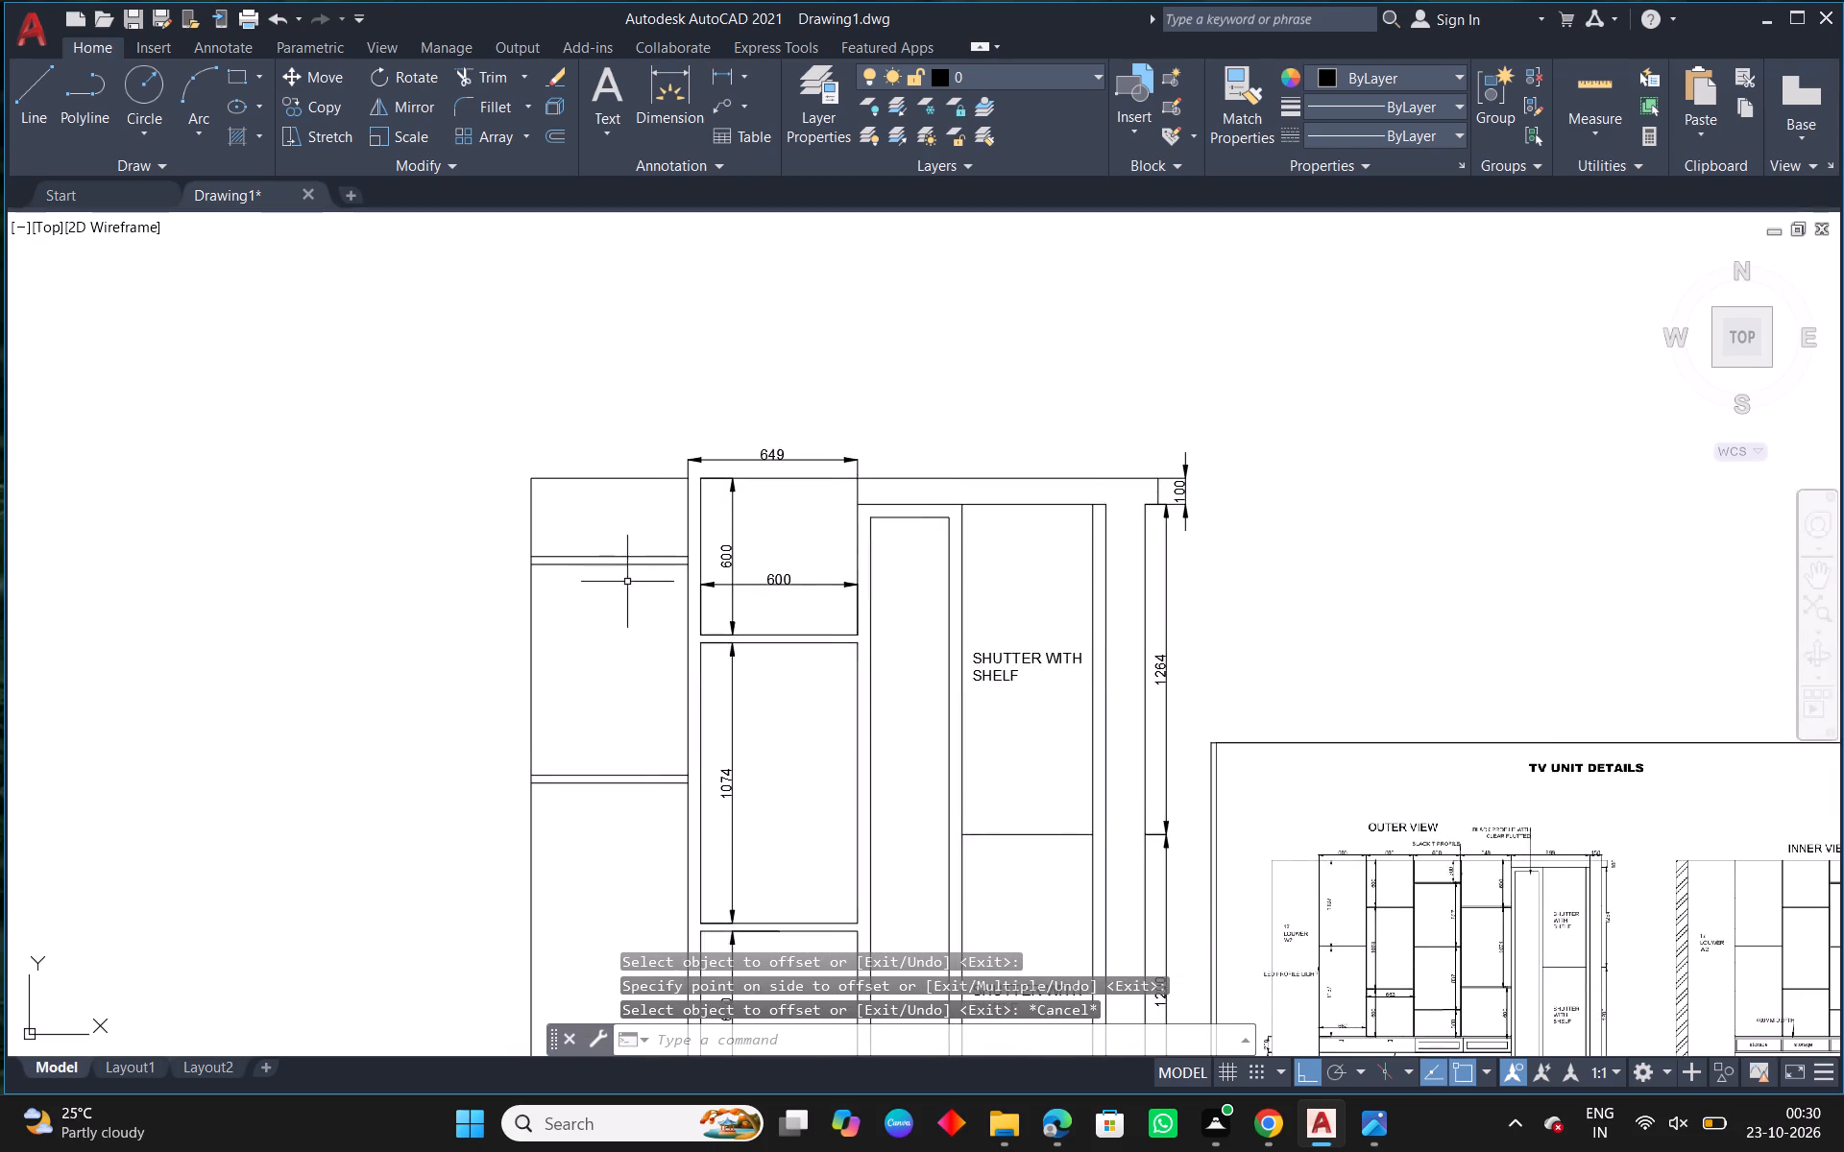
scroll(683, 515, up, 2)
click(657, 110)
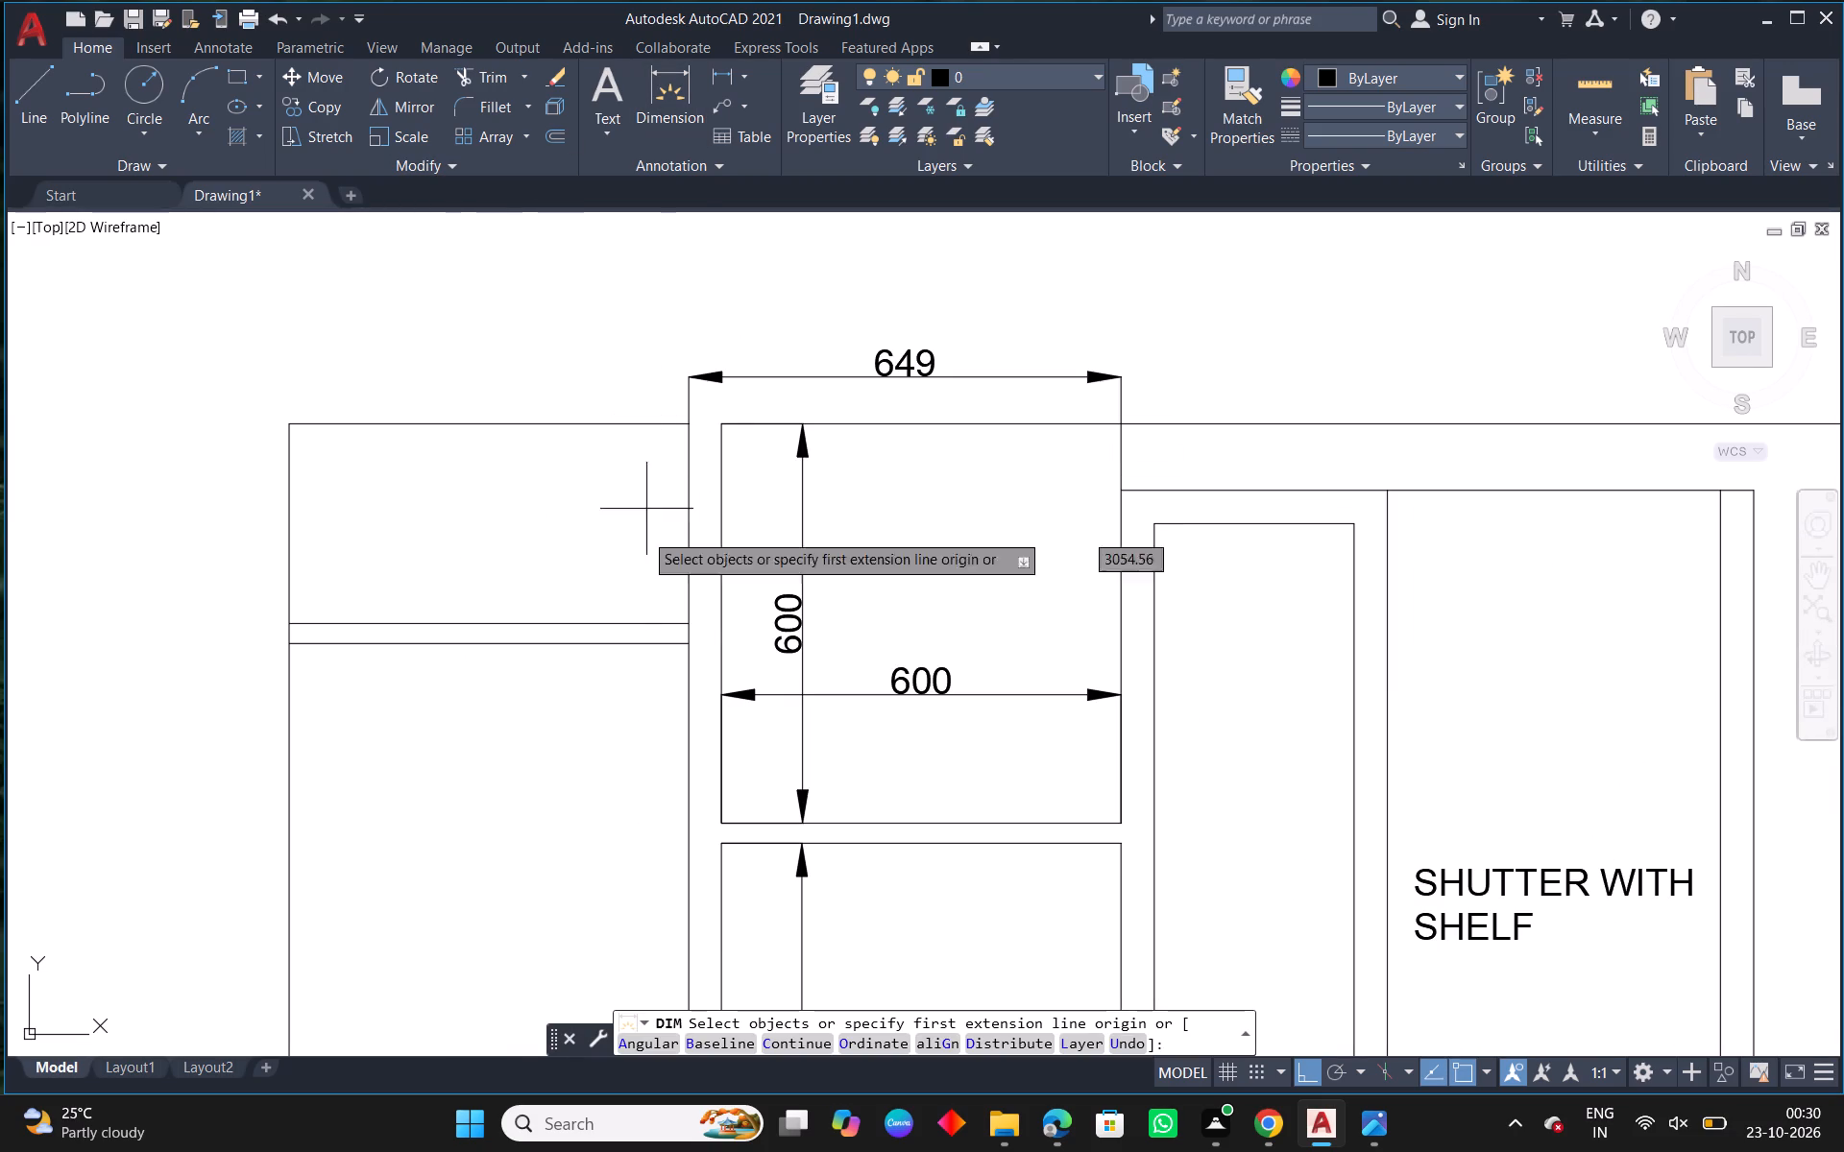
scroll(673, 563, up, 1)
click(696, 664)
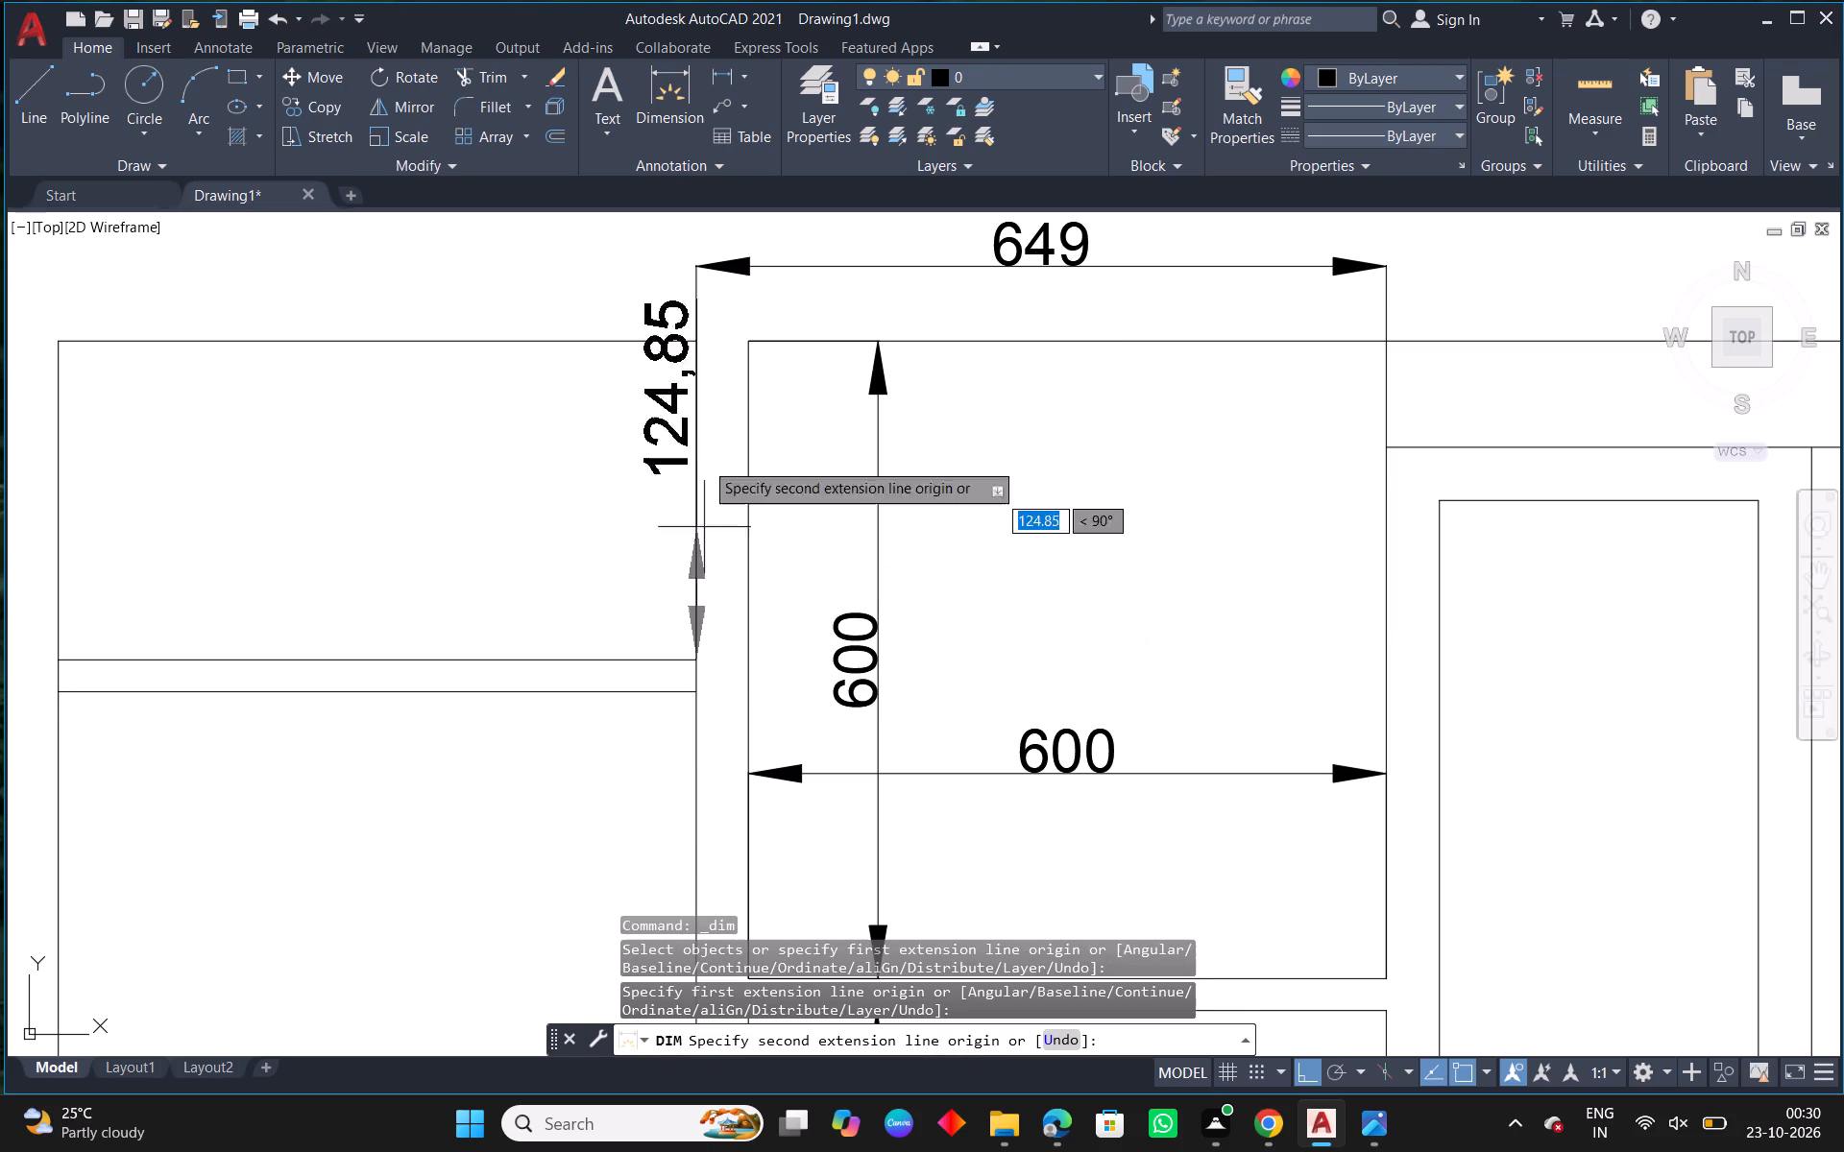
click(699, 339)
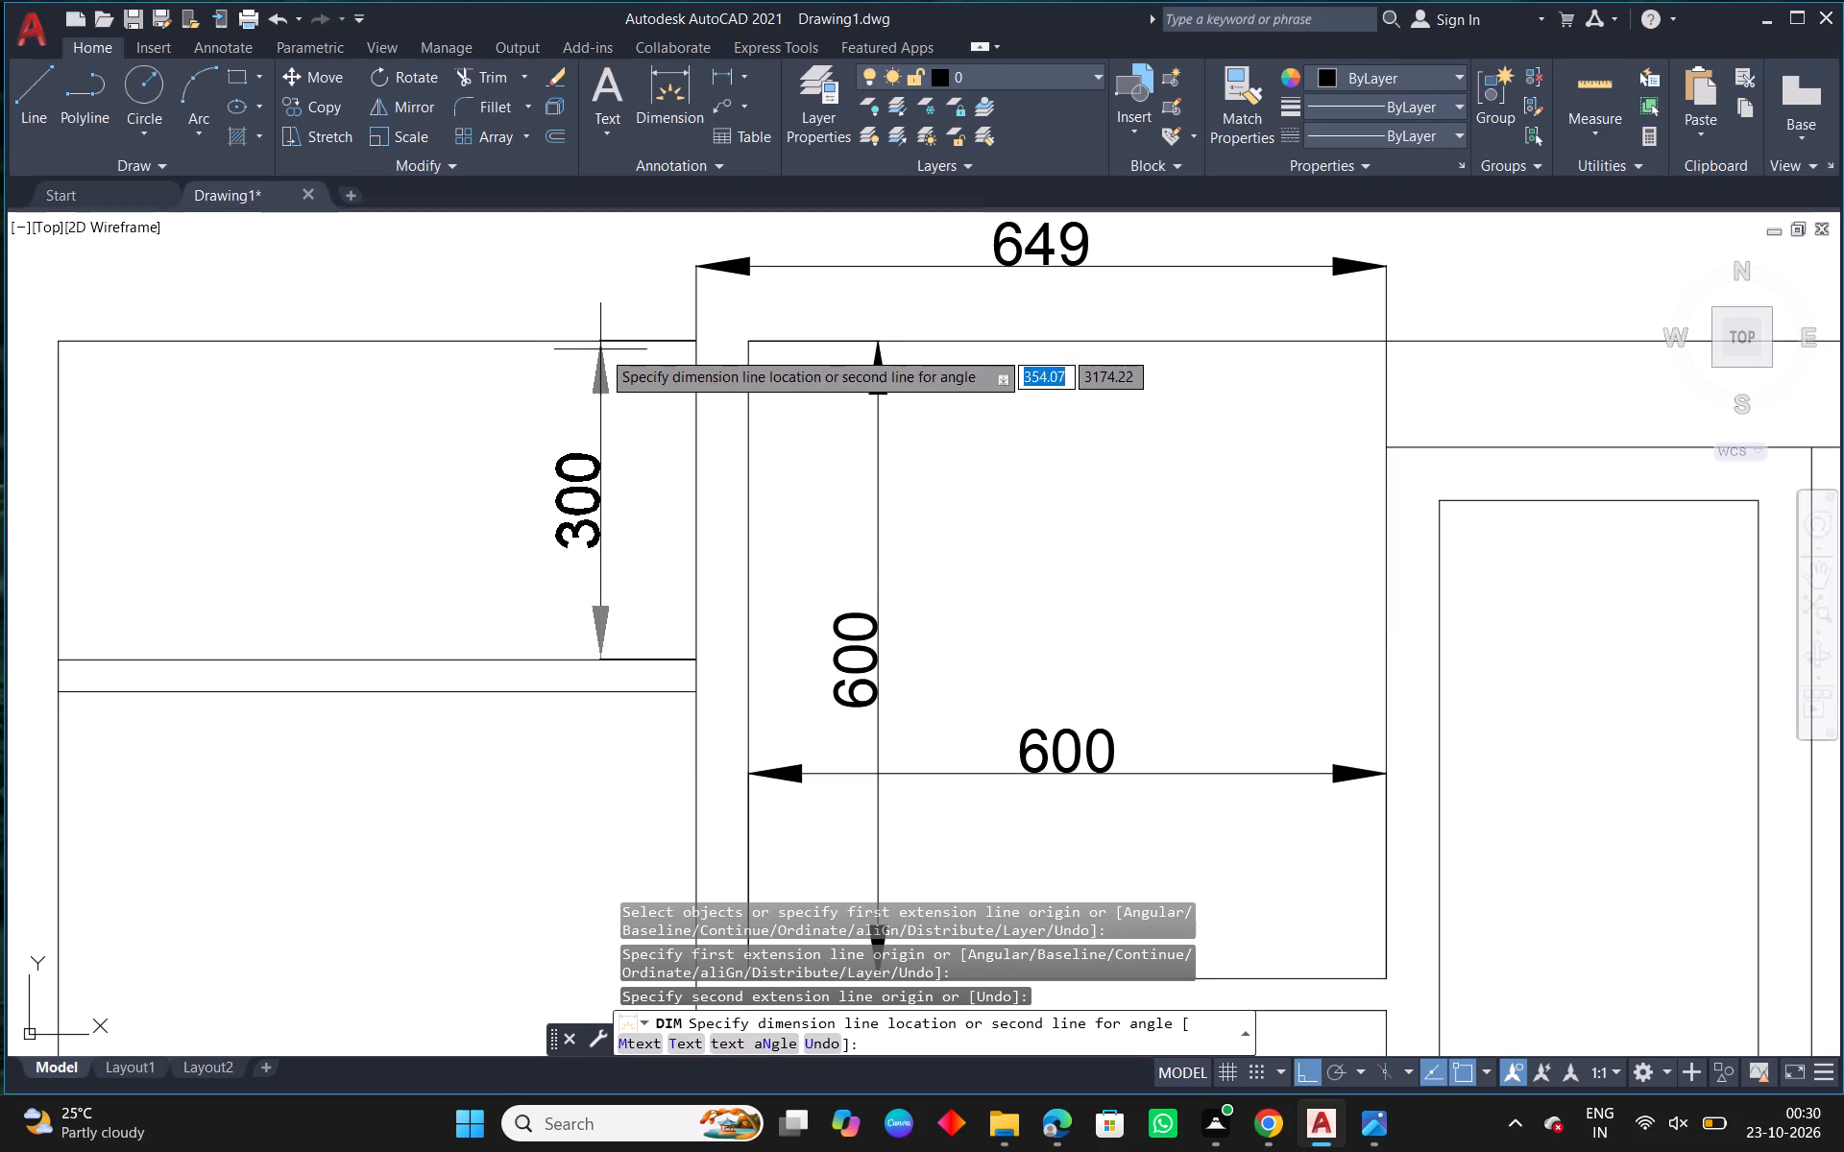
click(613, 349)
key(Escape)
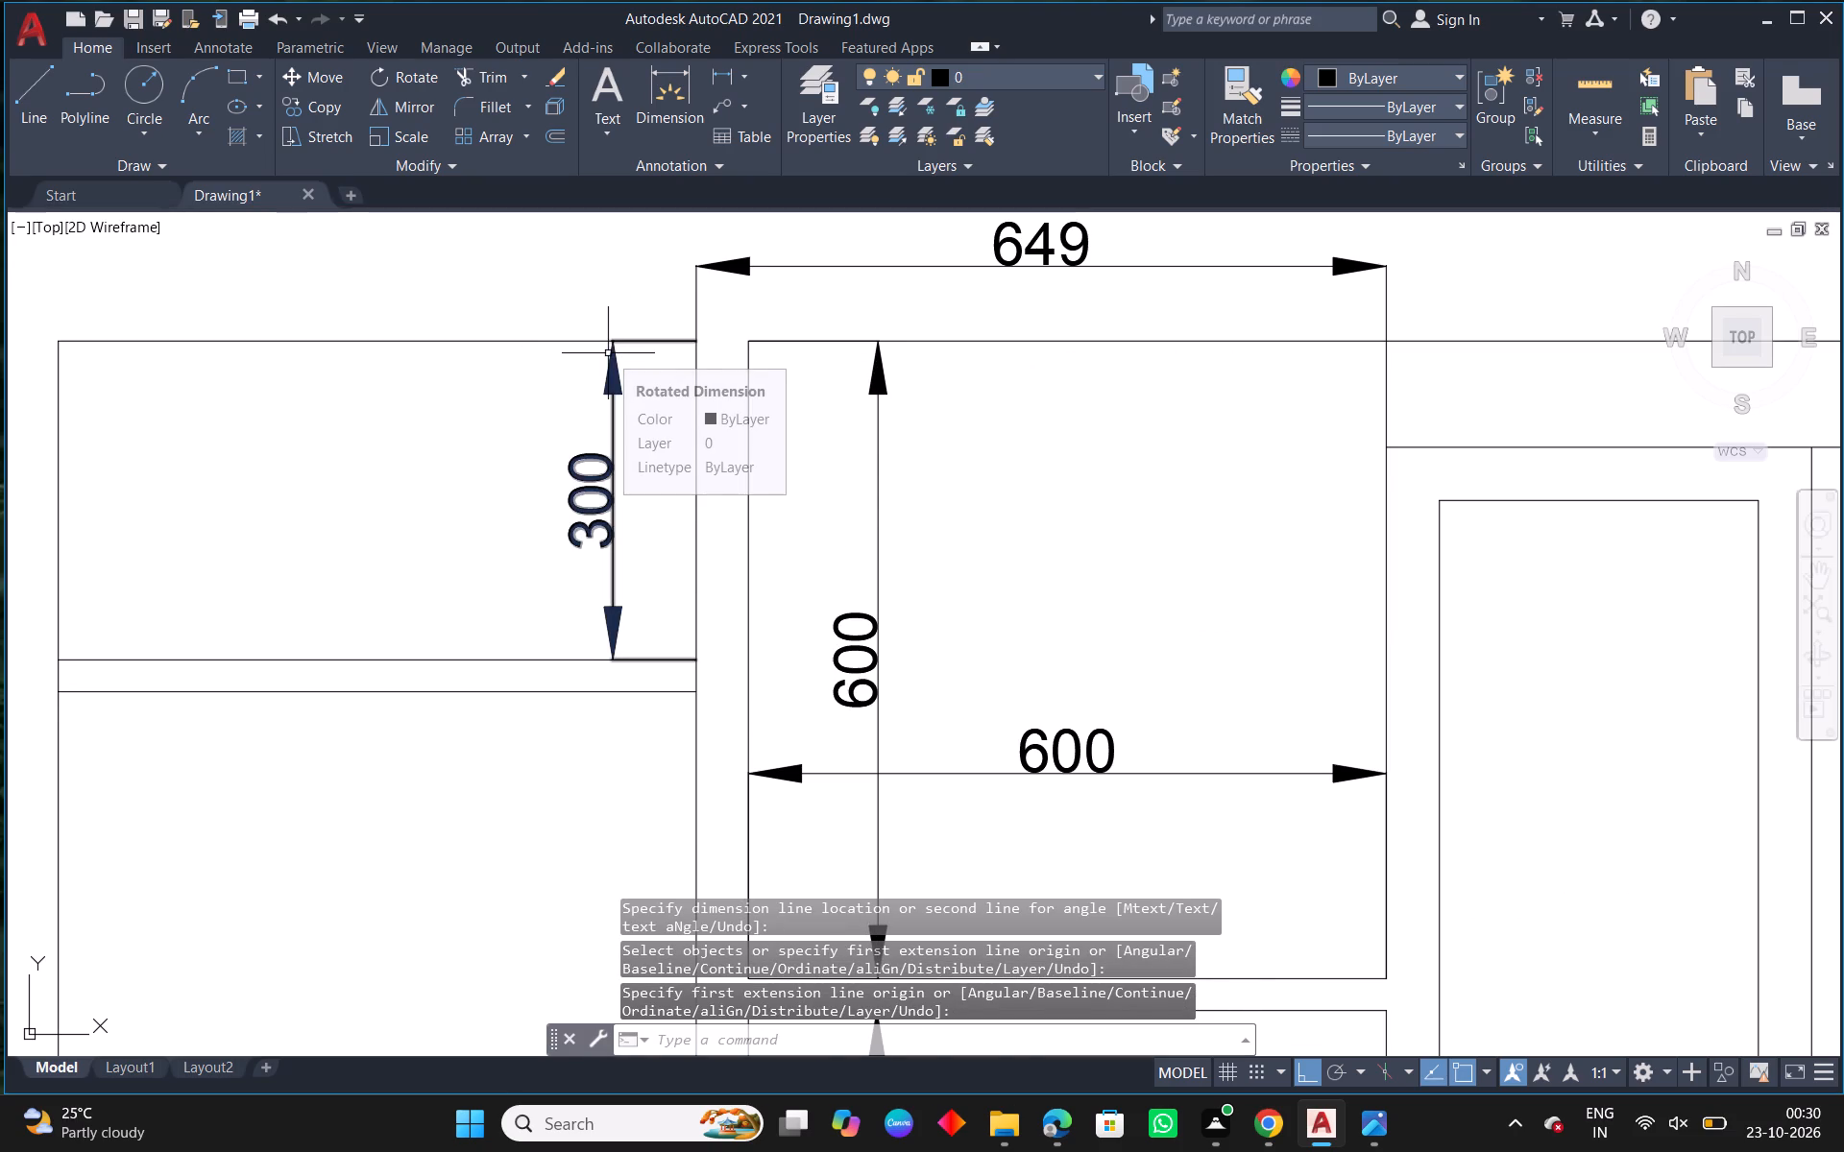
Dimension the width of the new column's second compartment along the first shelf's lower line, placing the dimension just below it.
middle_drag(615, 496, 697, 369)
scroll(692, 573, down, 1)
middle_drag(740, 651, 786, 453)
right_click(670, 491)
click(736, 501)
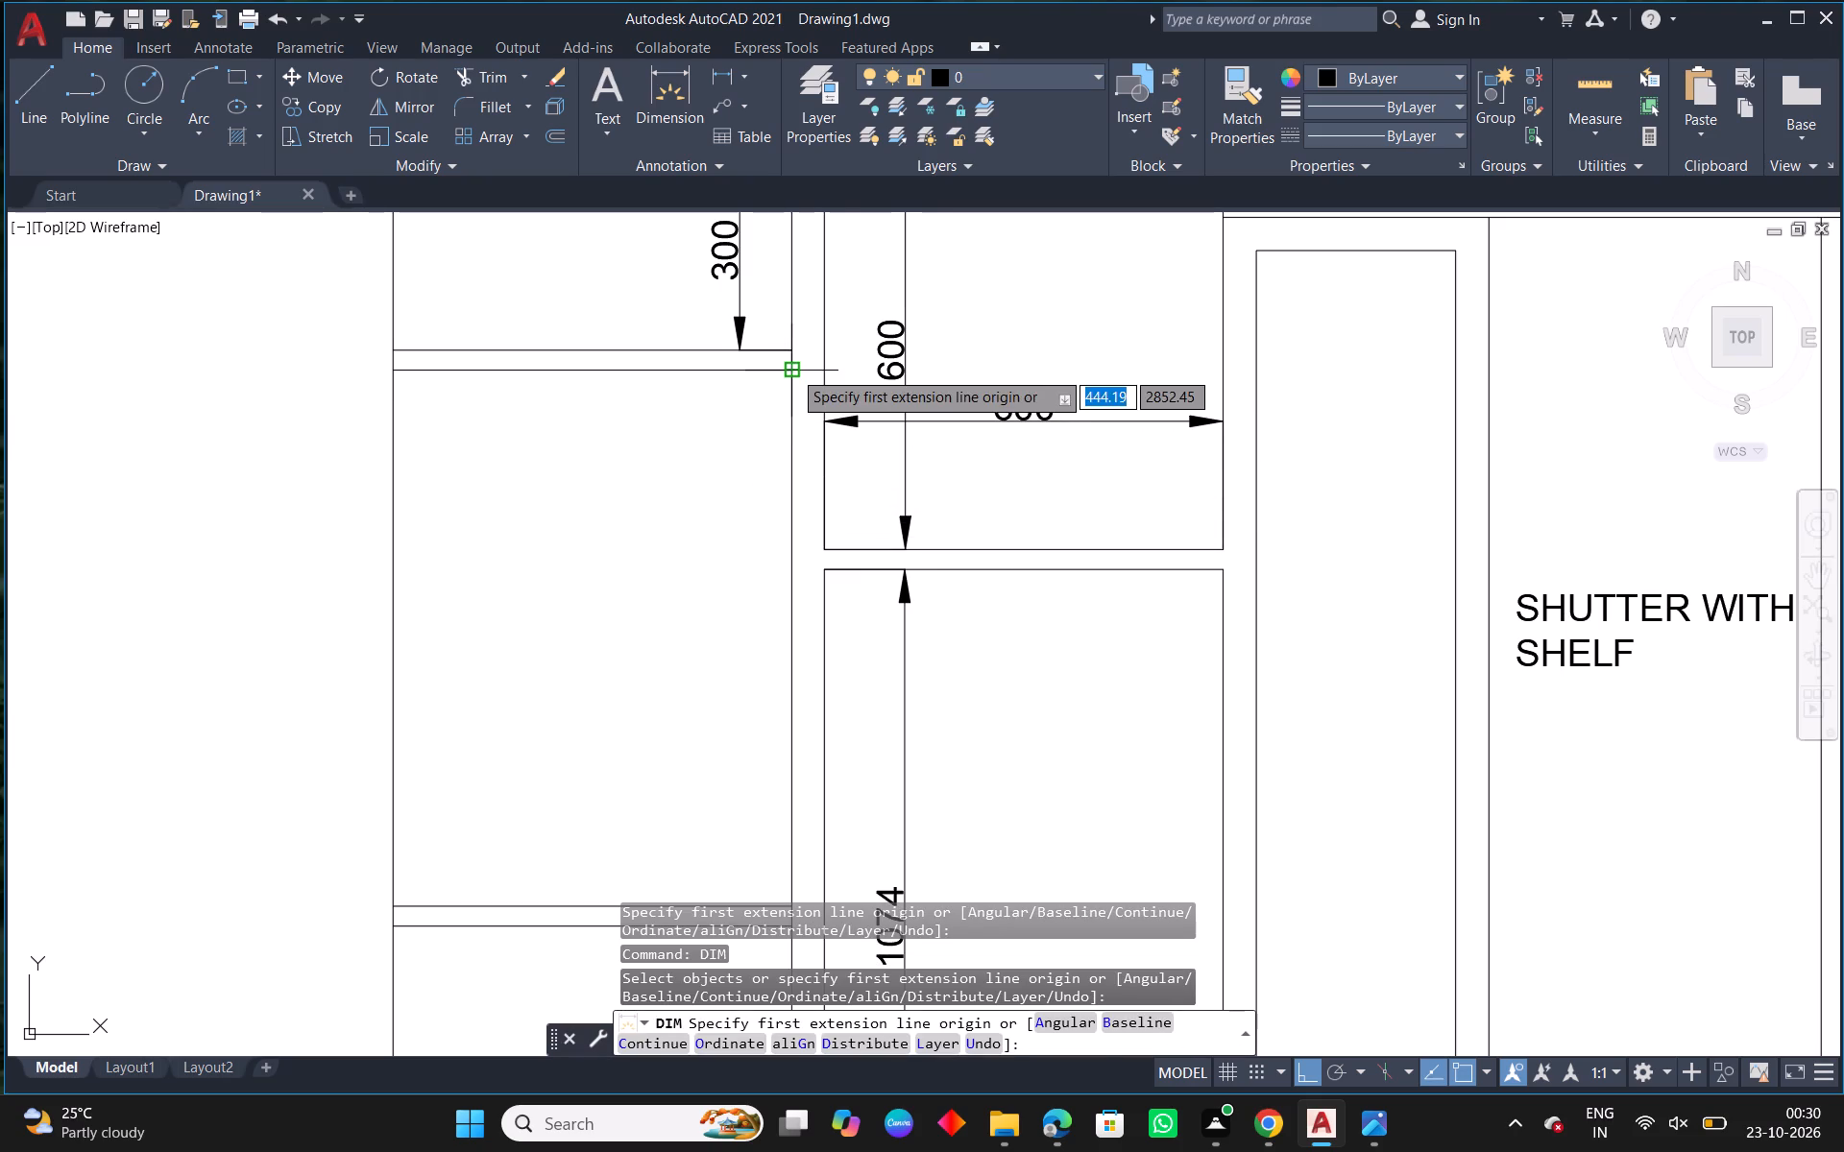
click(695, 369)
click(673, 432)
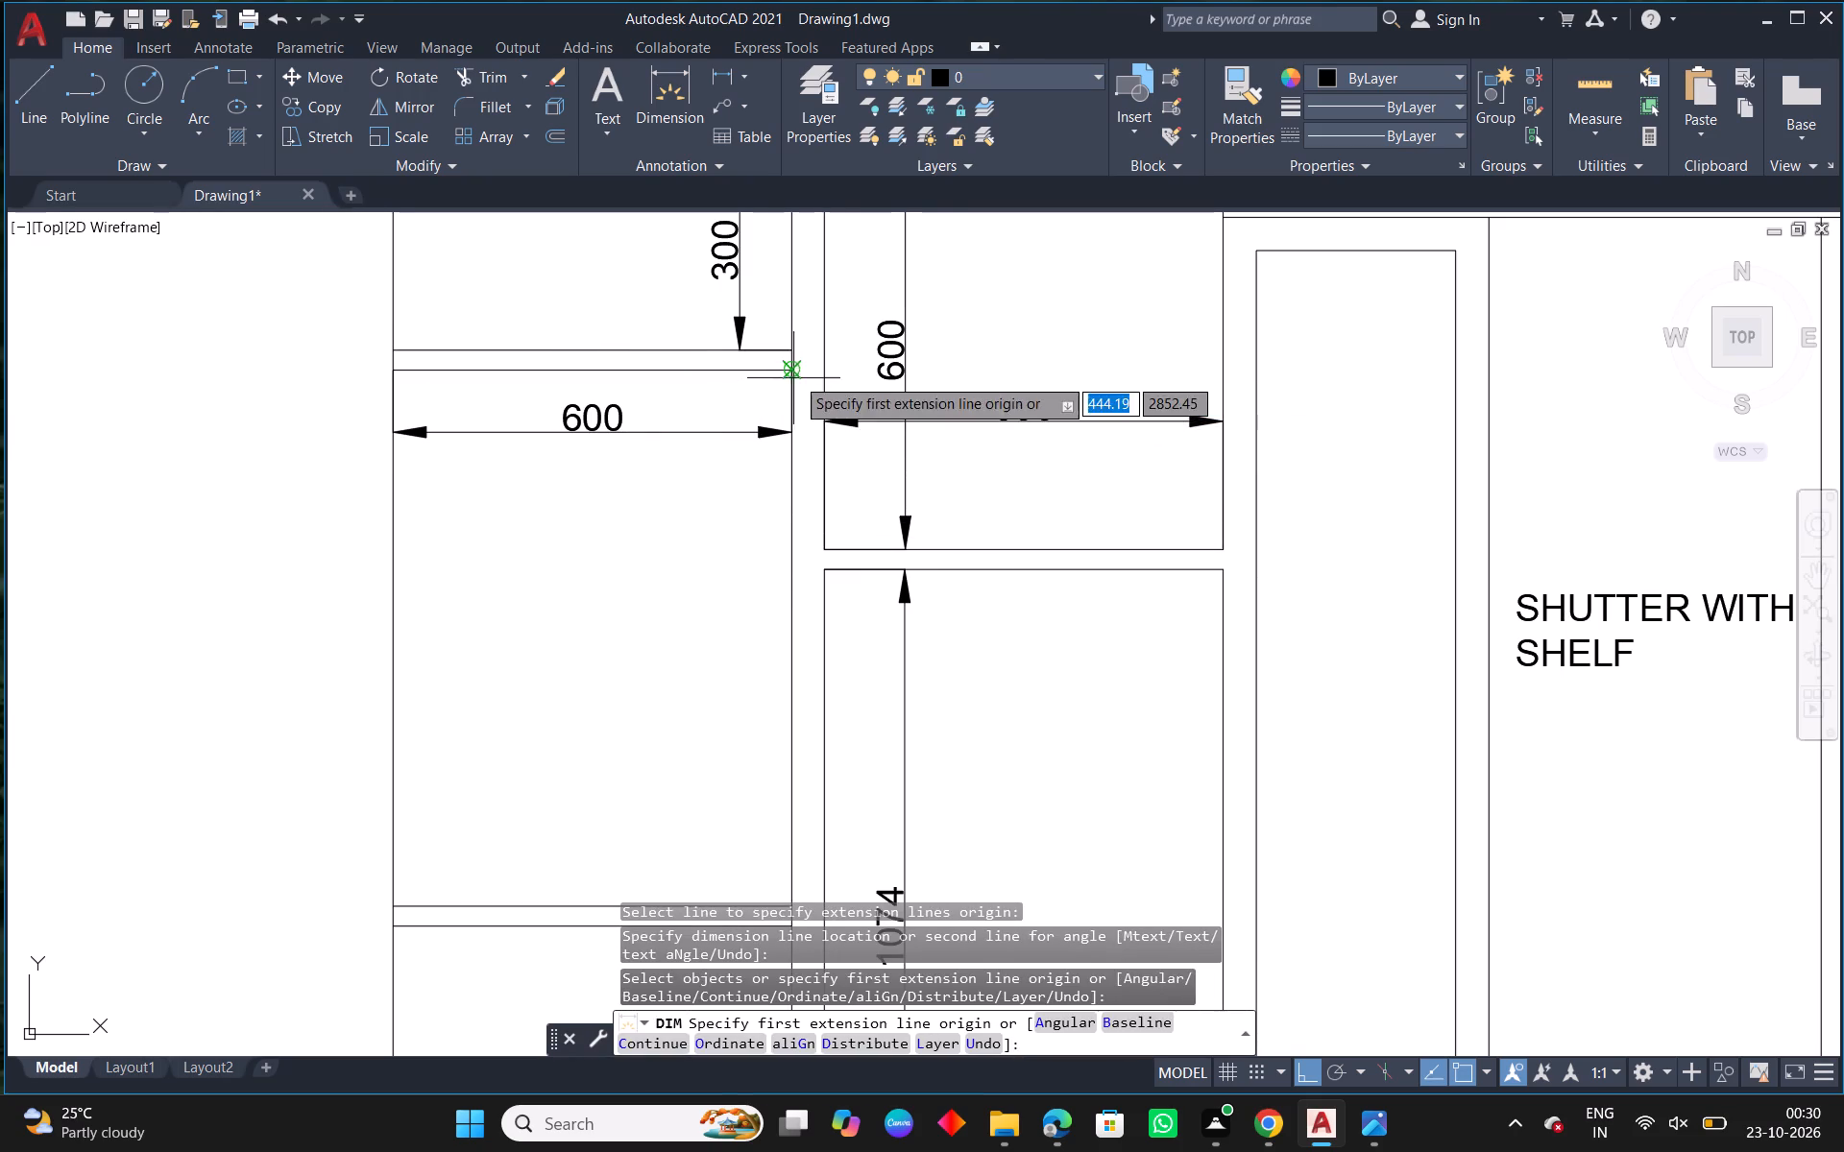
Add a vertical dimension in the new column from the first shelf's lower line to the second shelf's lower line.
click(792, 375)
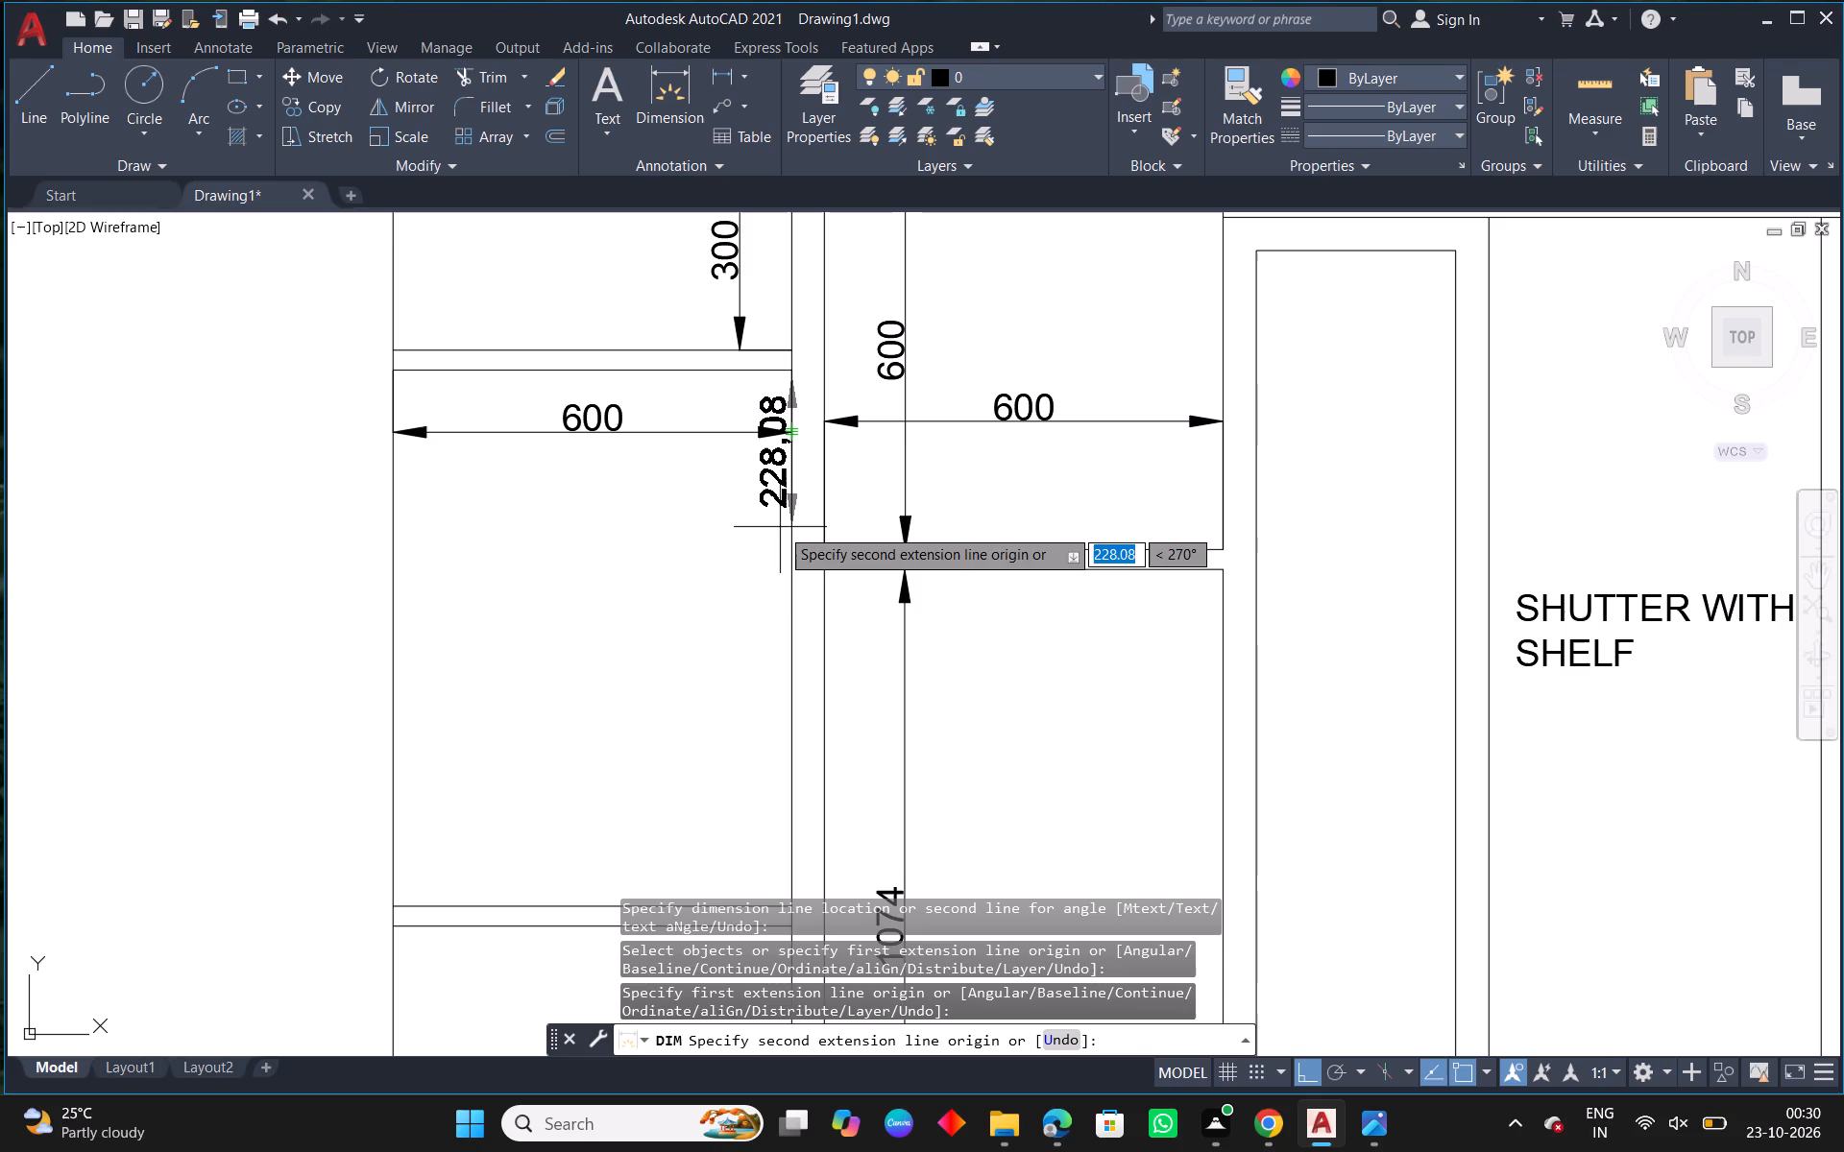
key(Escape)
right_click(753, 416)
click(798, 428)
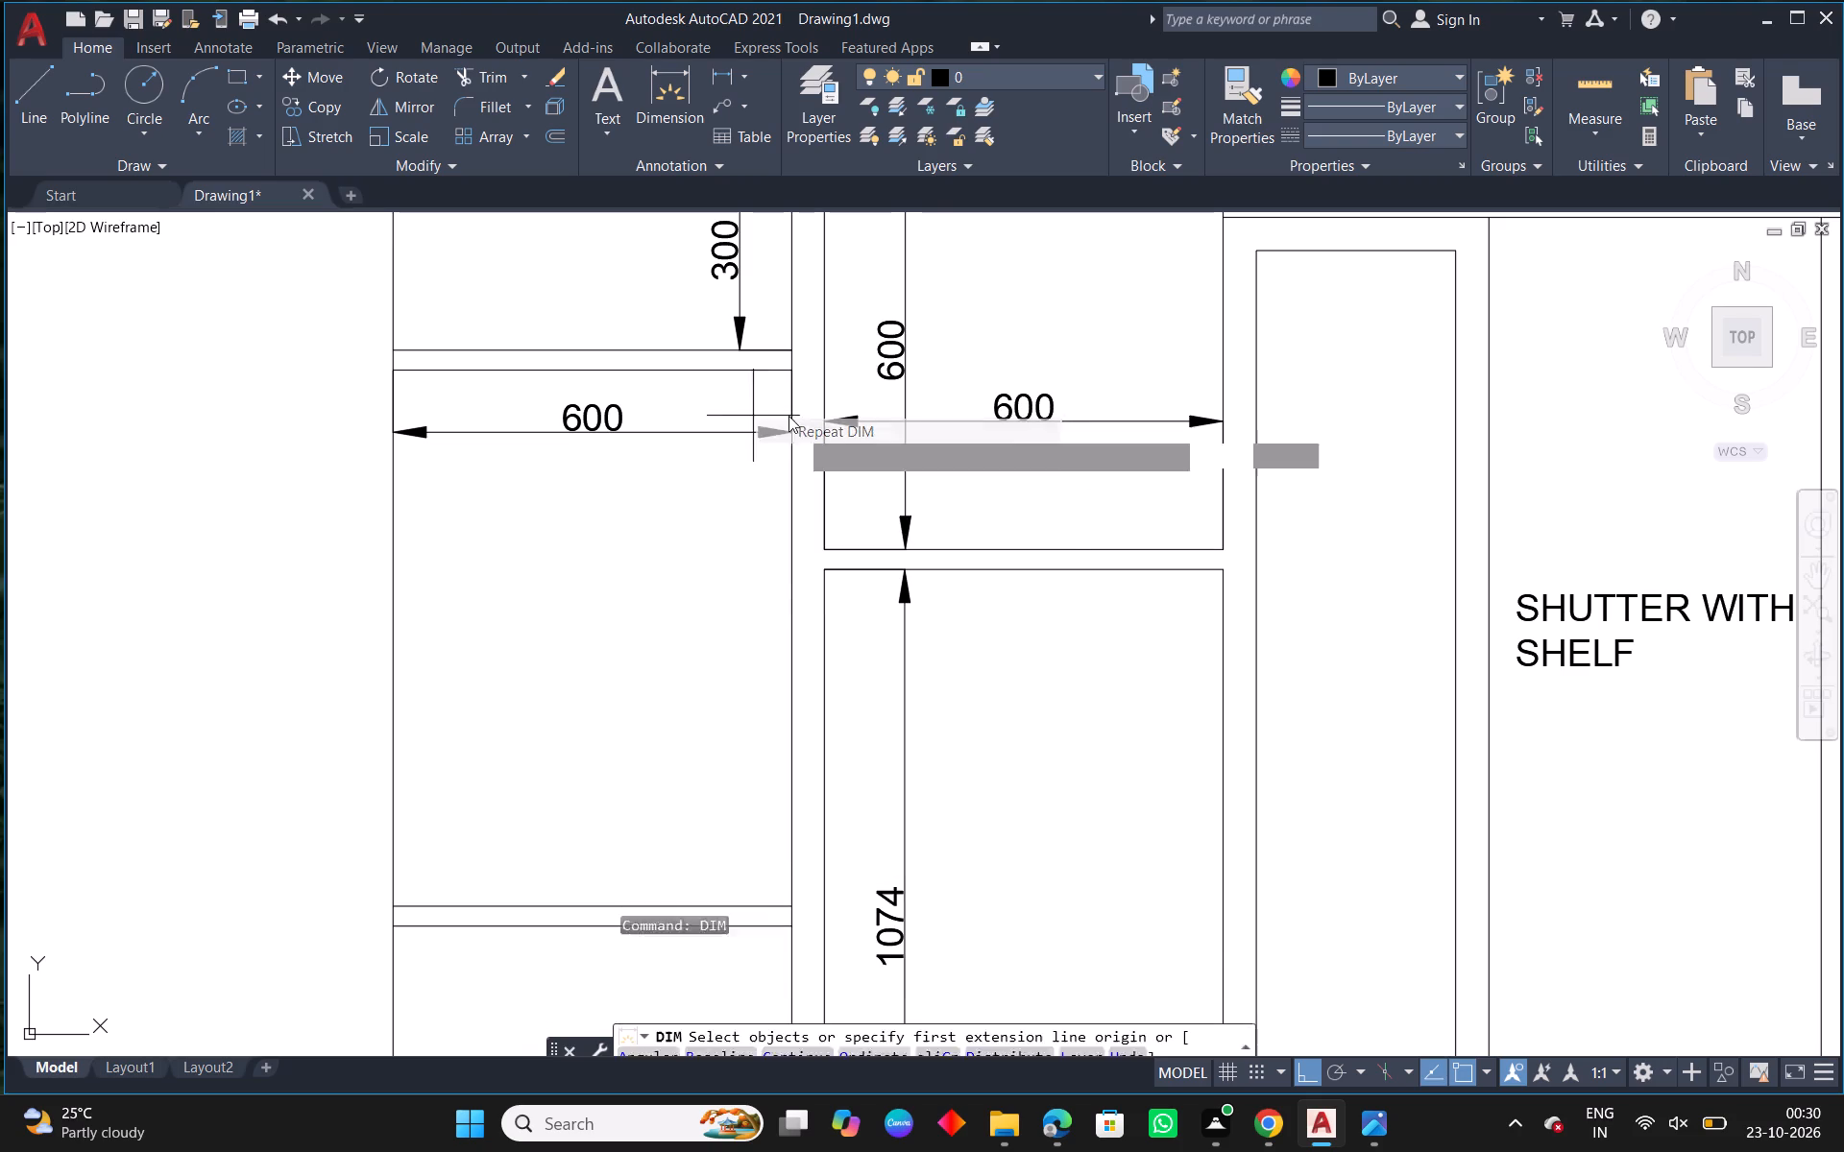
click(787, 372)
scroll(764, 582, down, 1)
middle_drag(771, 657, 779, 525)
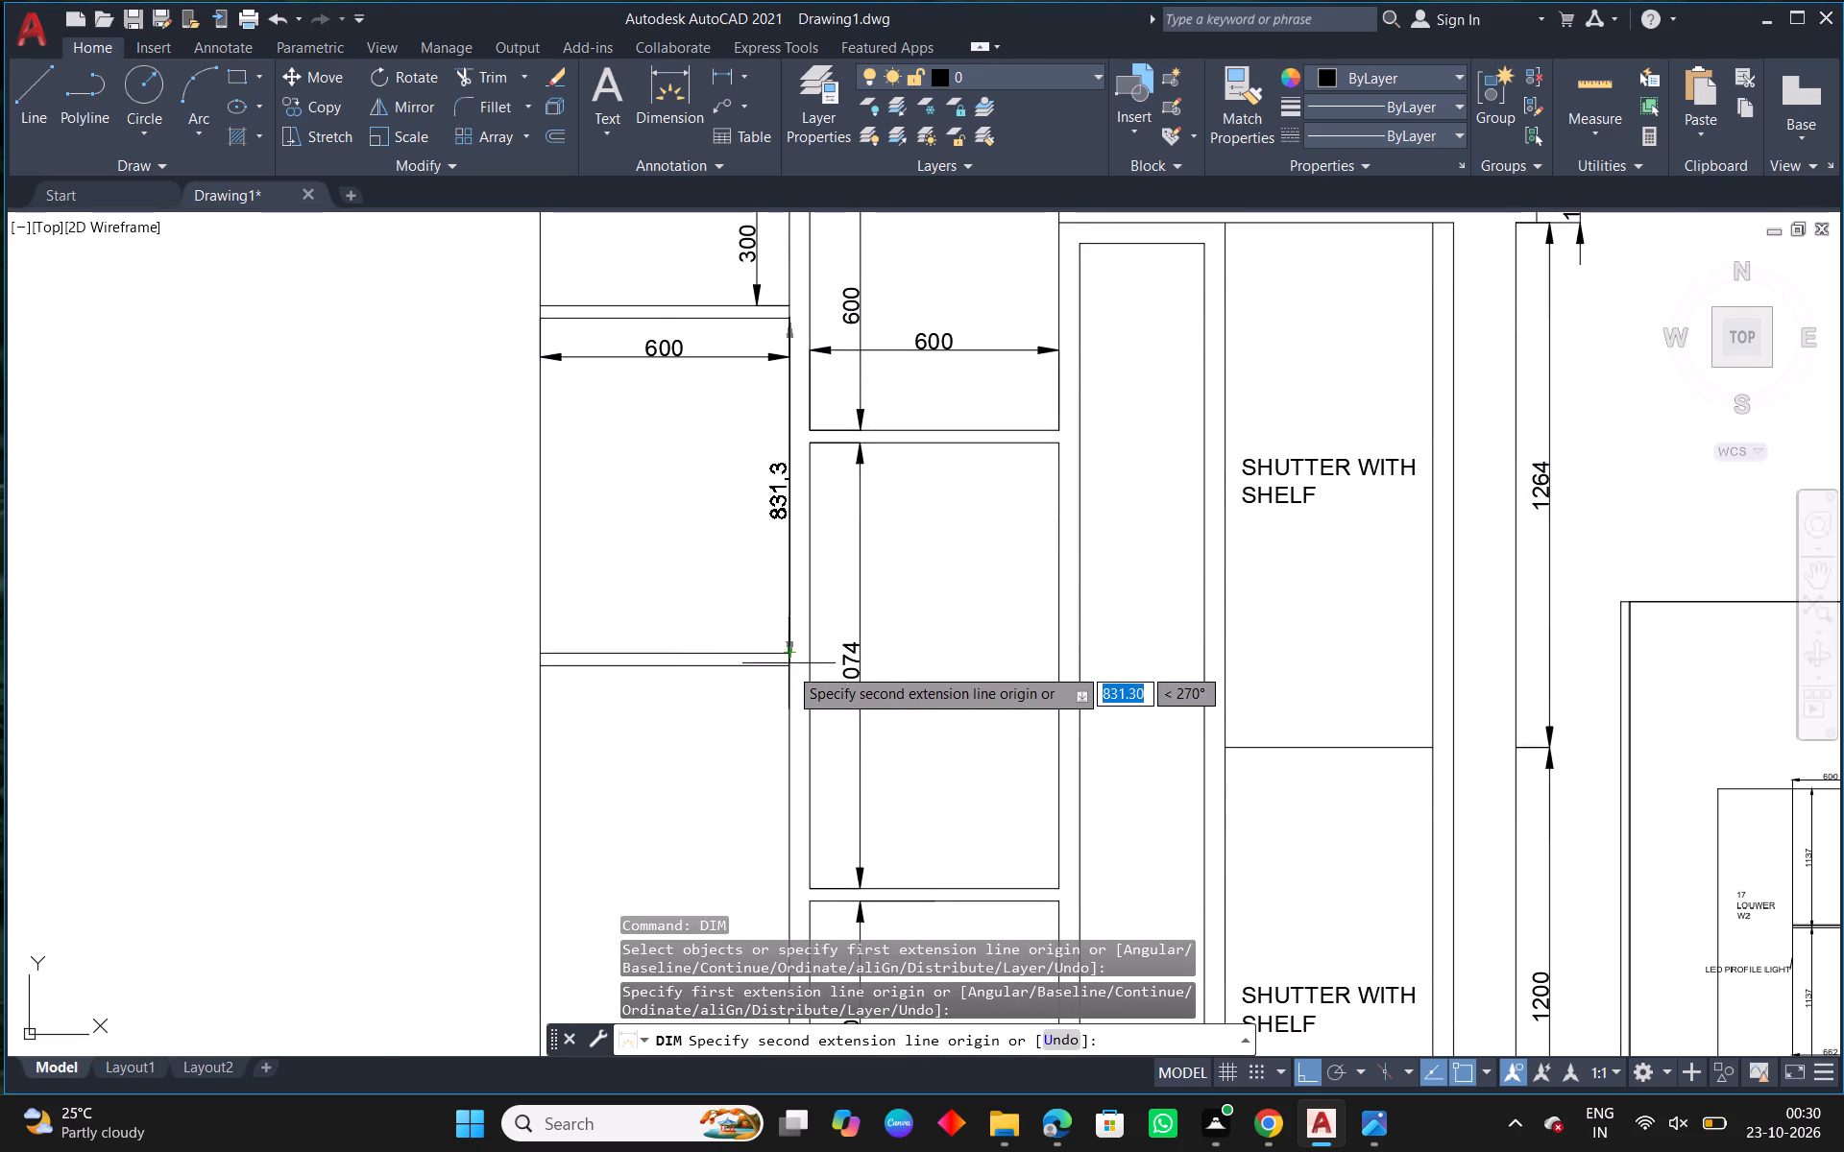
click(789, 666)
click(748, 662)
right_click(748, 662)
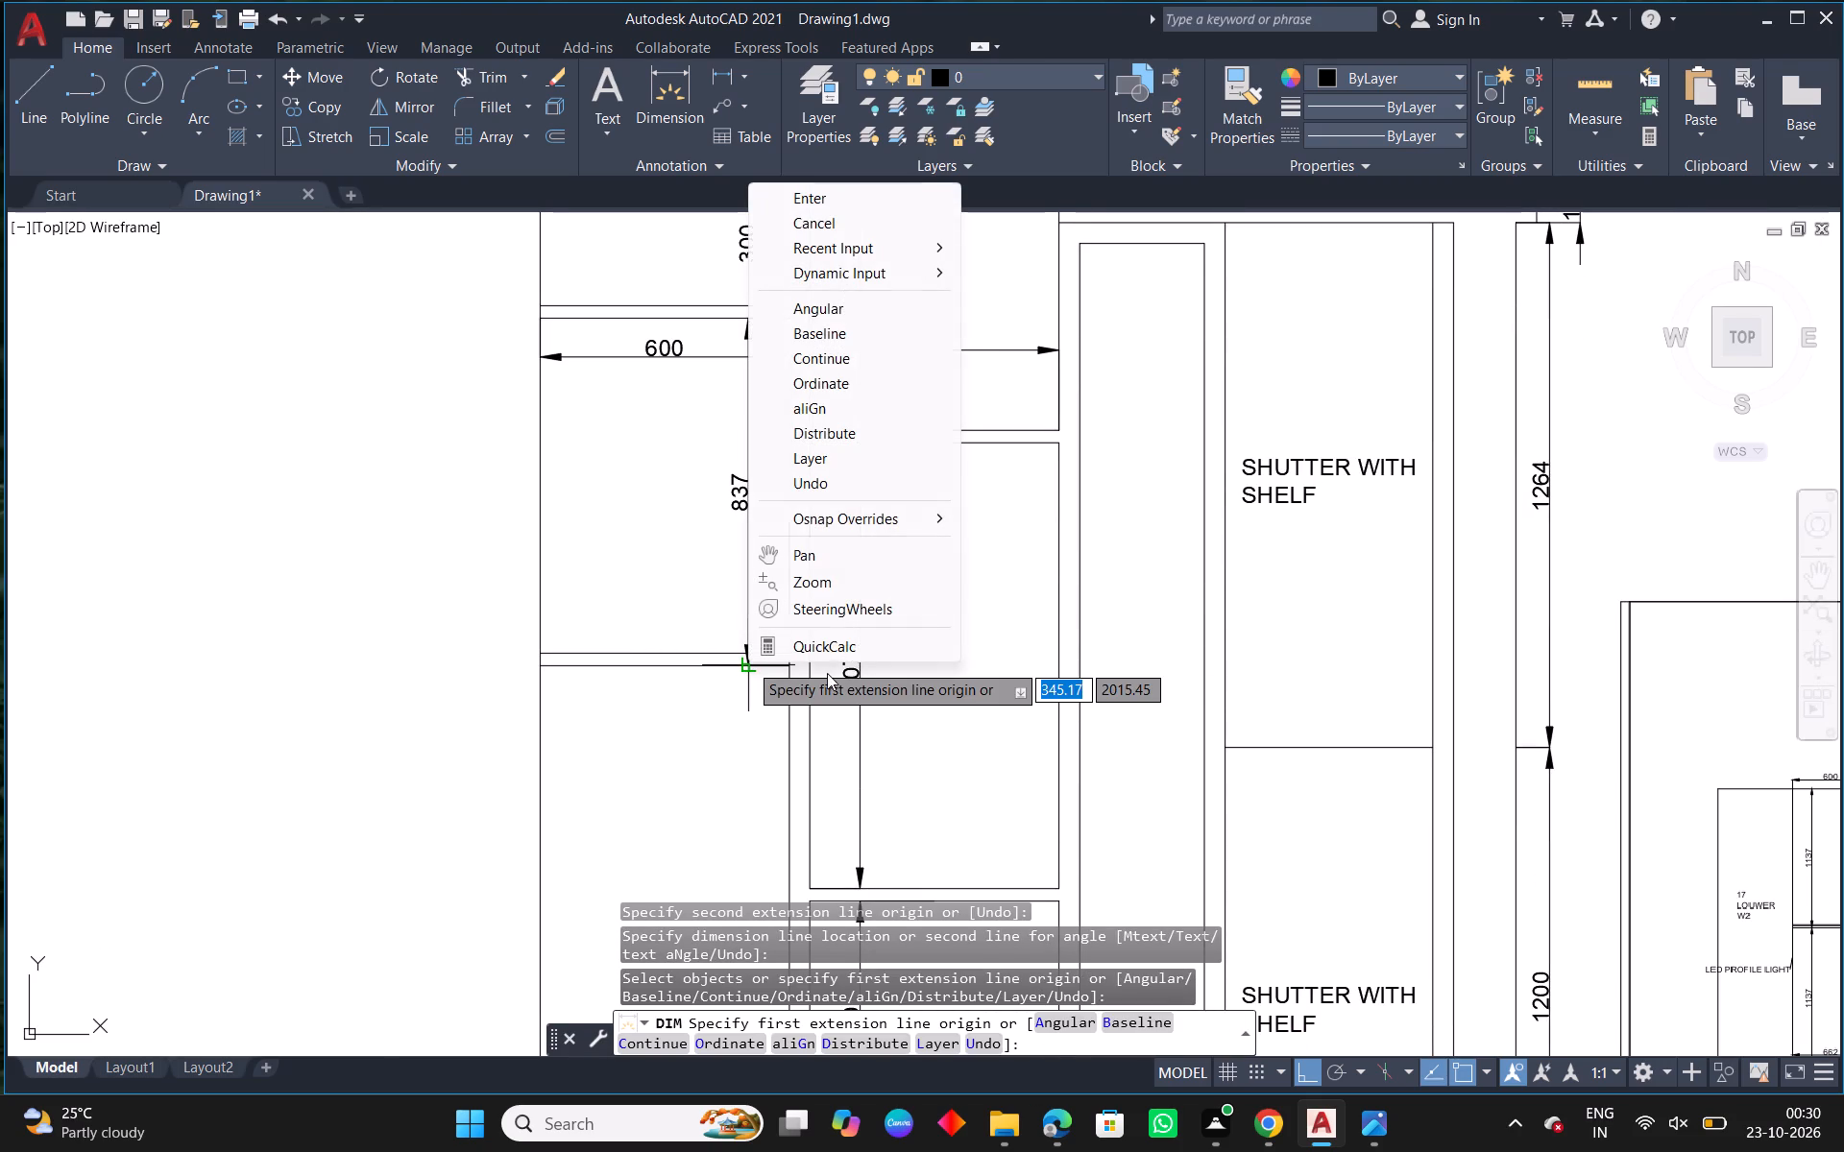
key(Escape)
Dimension the width of the new column's top compartment along its top line, placing the dimension inside the compartment.
middle_drag(916, 622, 949, 847)
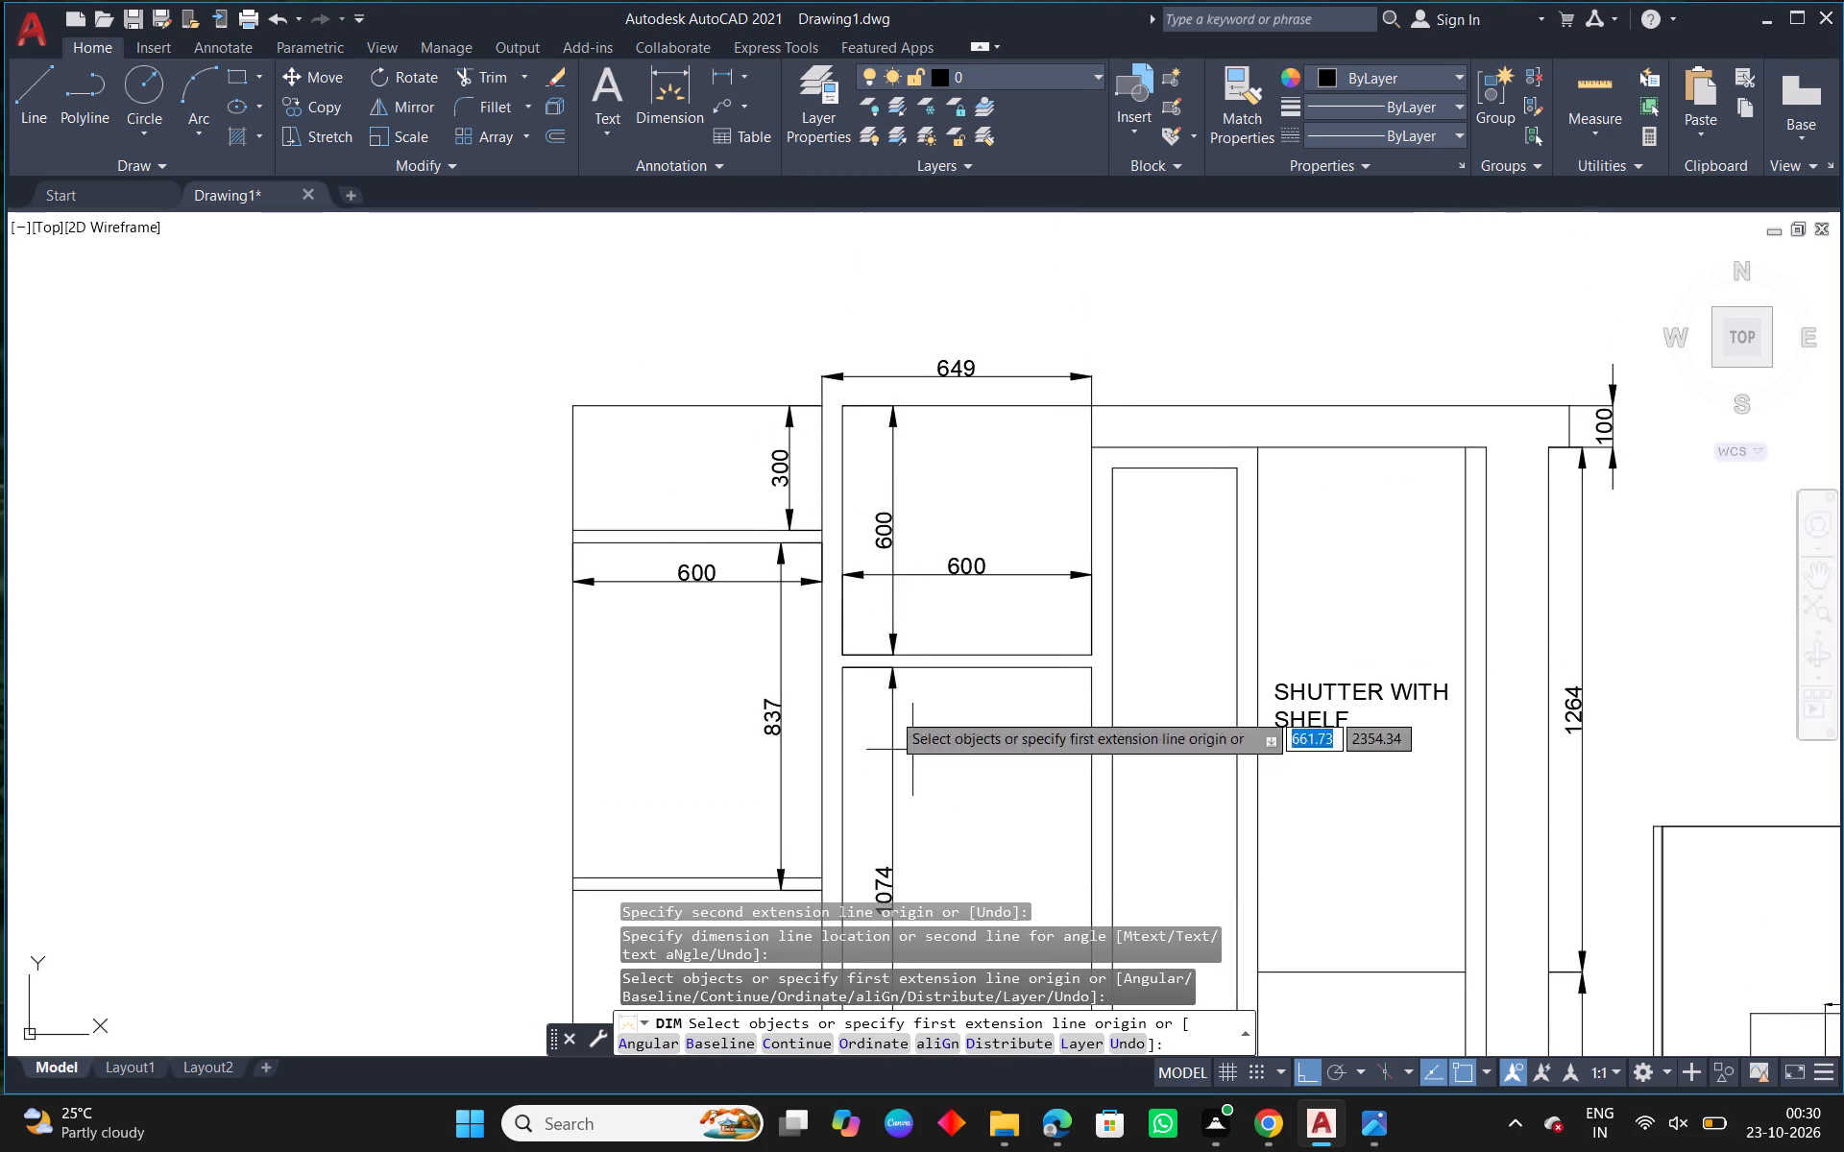
scroll(740, 483, up, 1)
right_click(641, 441)
click(716, 465)
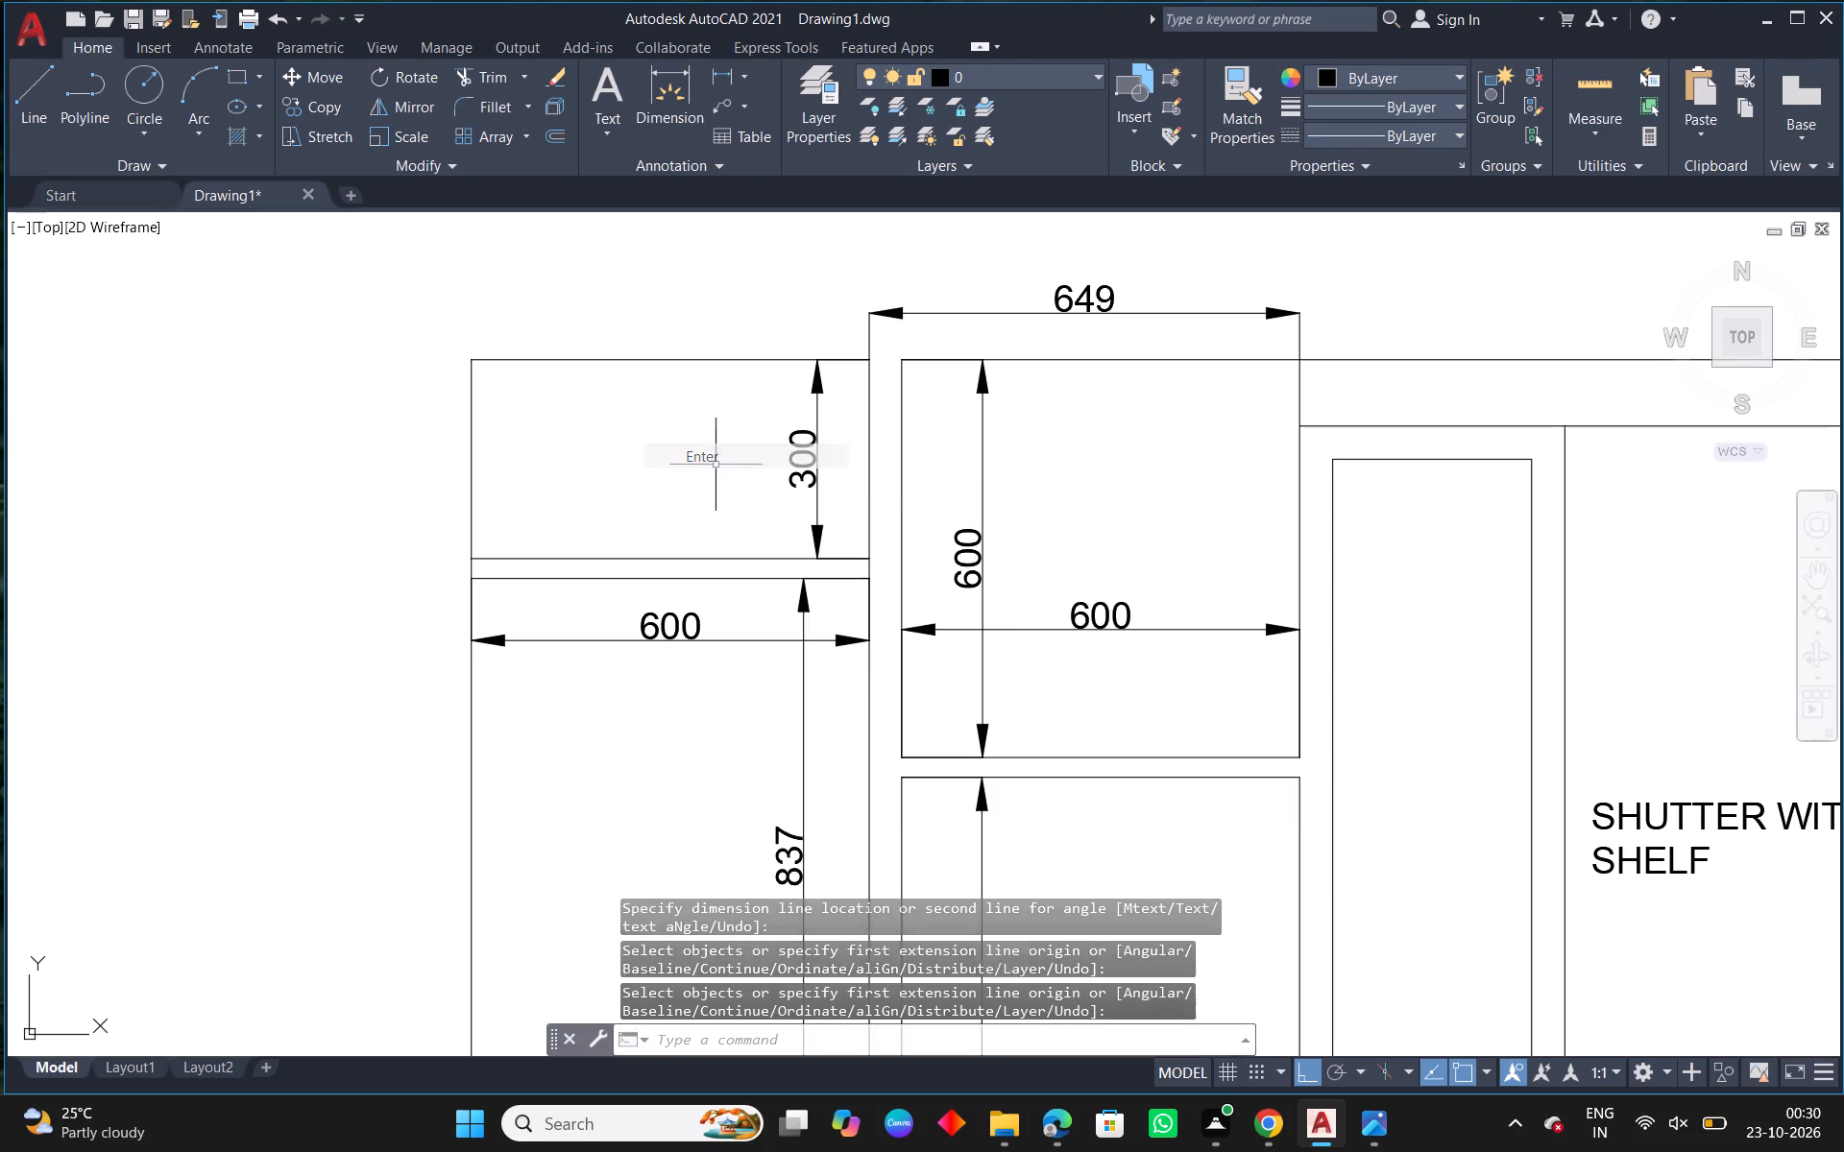
right_click(689, 451)
click(756, 471)
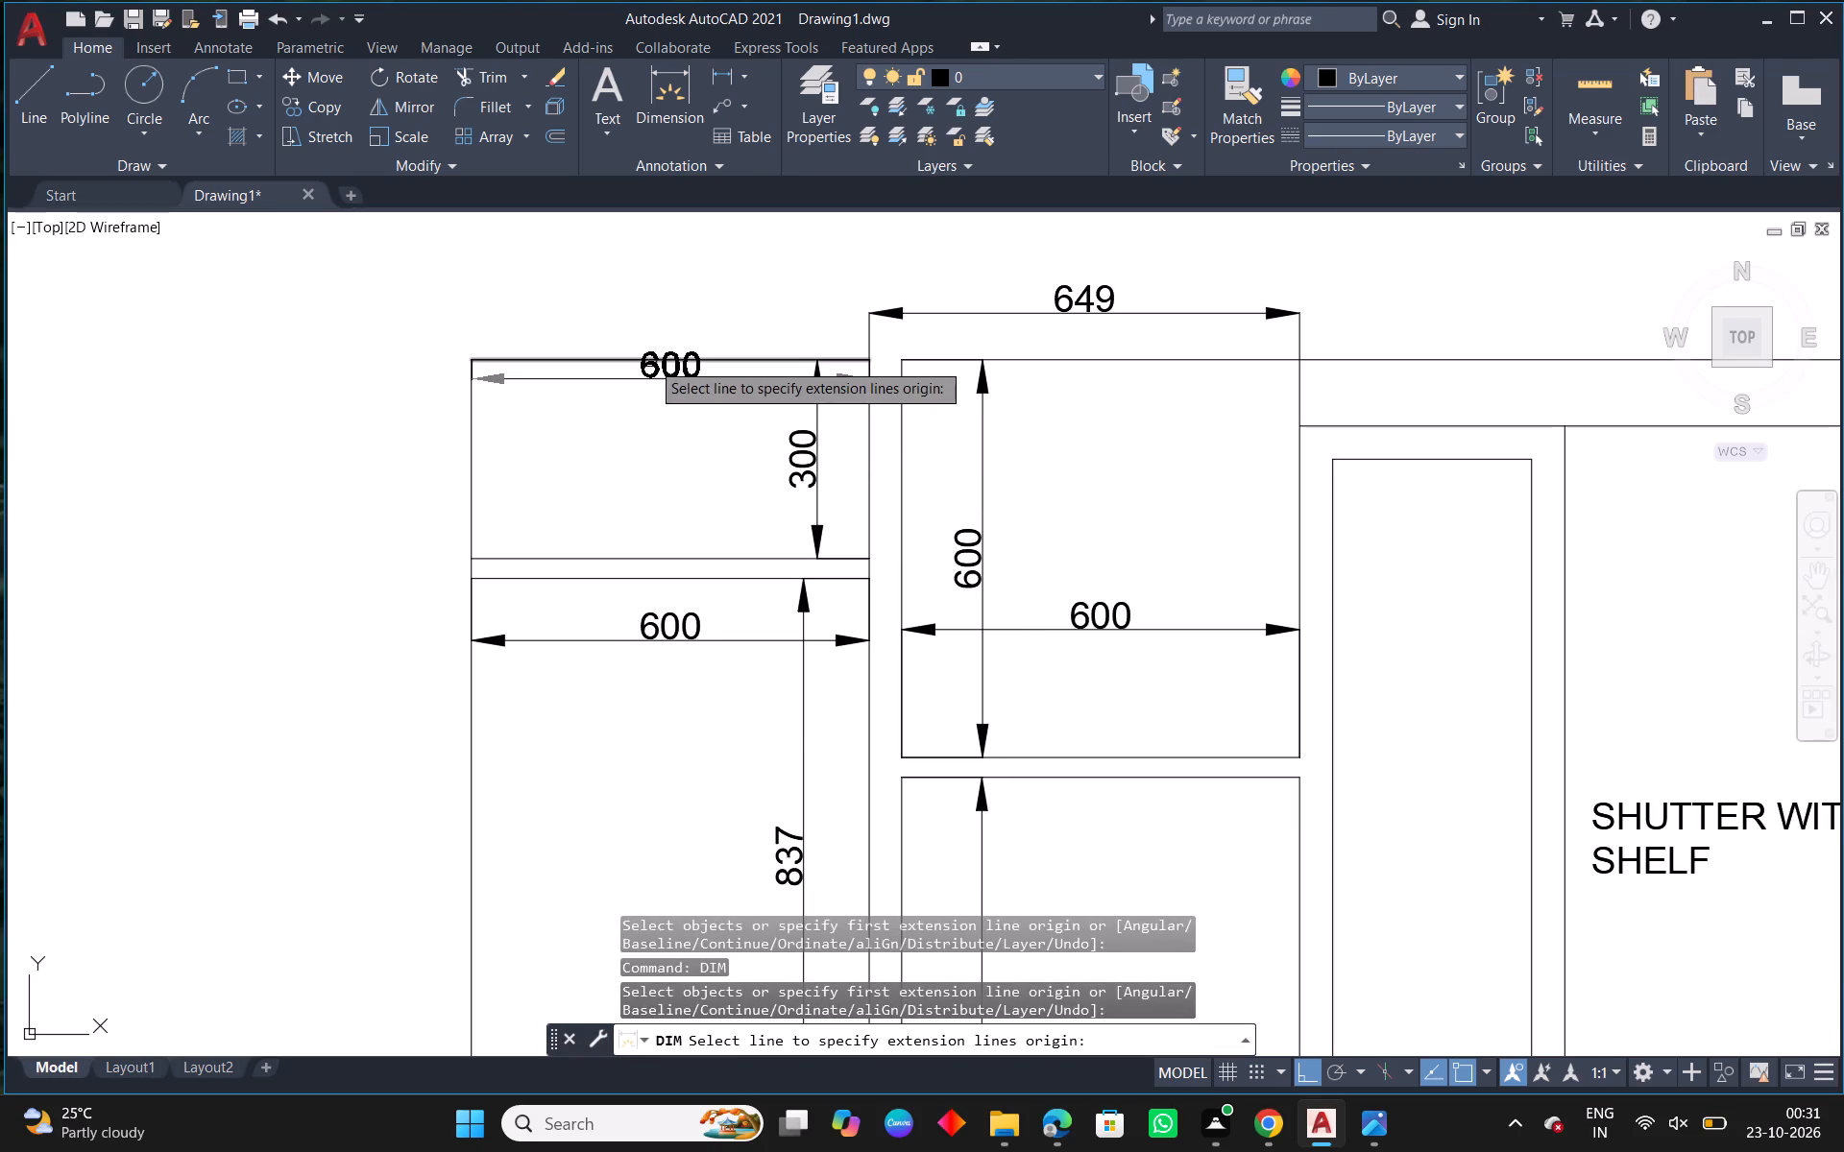
click(650, 364)
click(652, 414)
key(Escape)
Offset the second shelf's lower line 837 downward in the new column, after checking the lower compartments in the reference.
scroll(671, 439, down, 1)
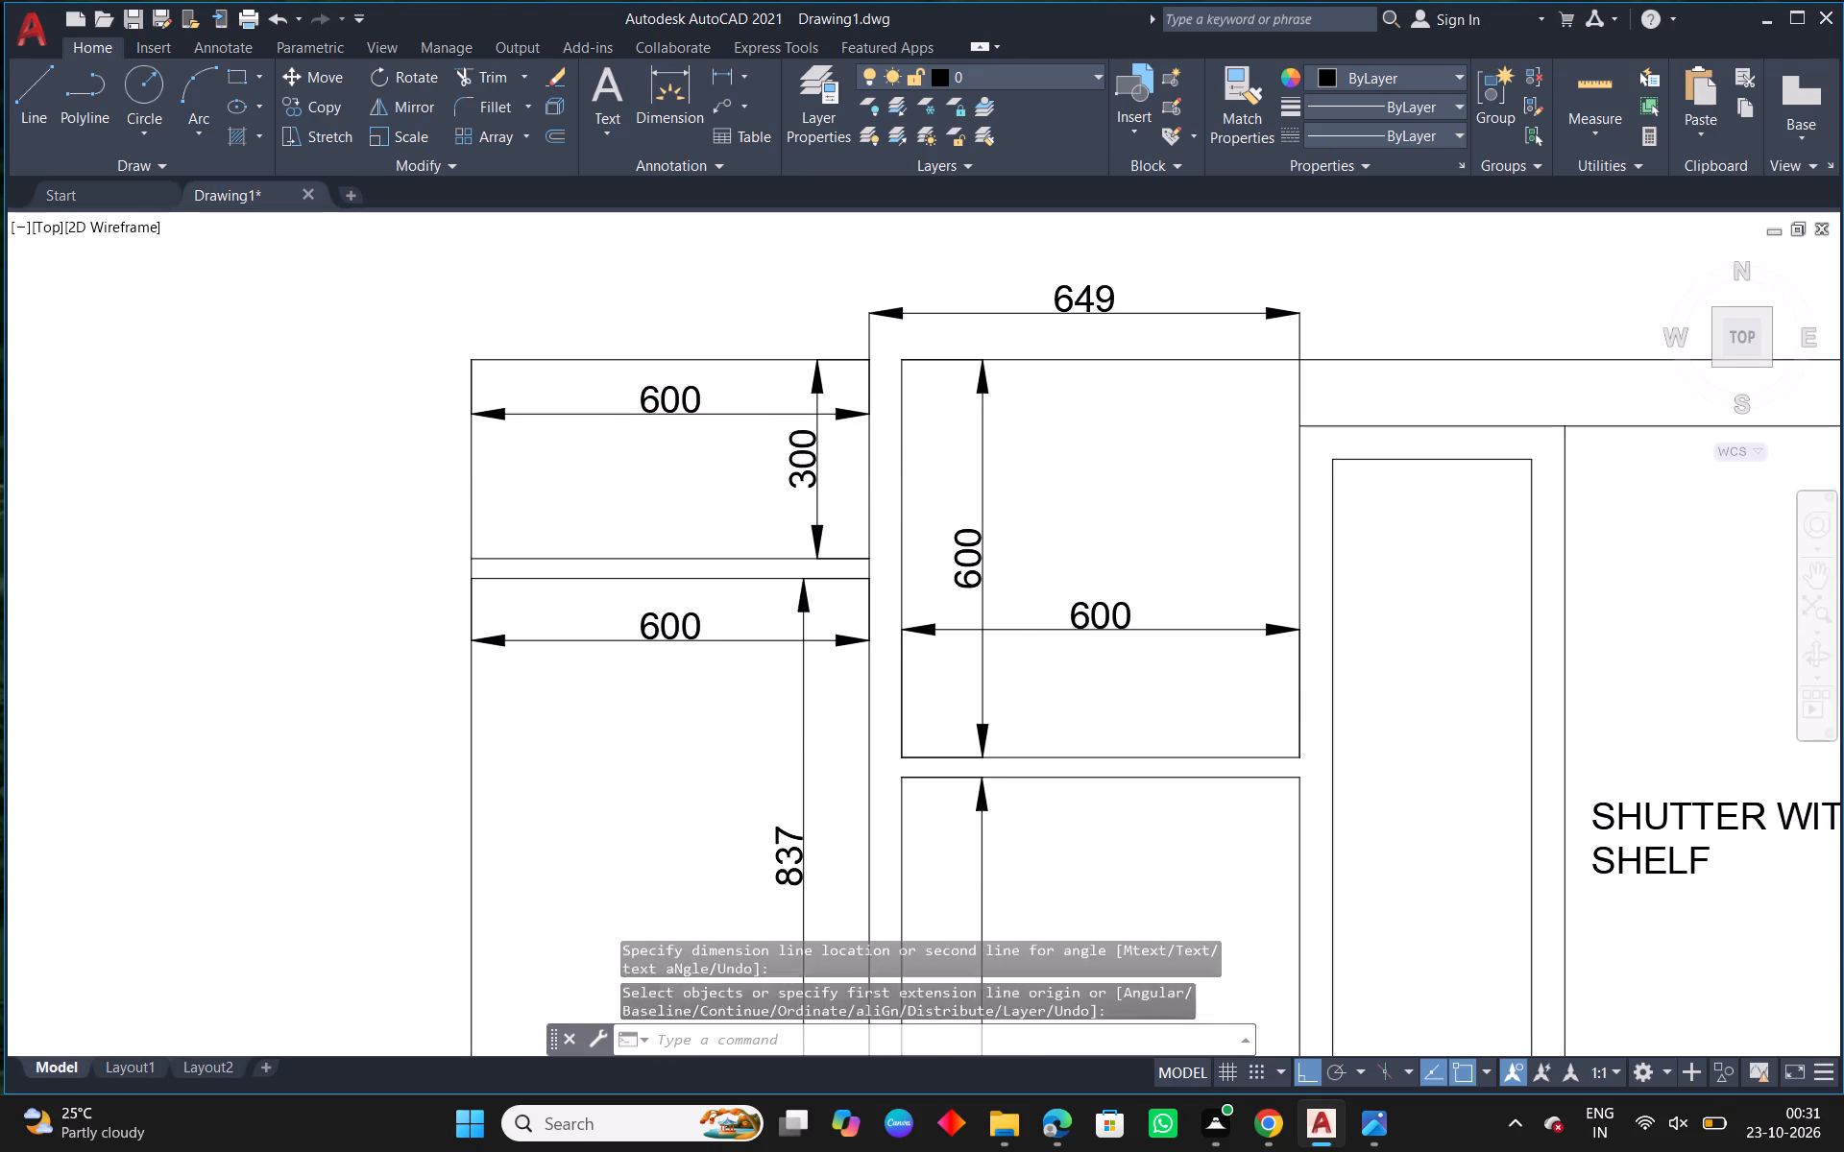
scroll(687, 458, down, 1)
middle_drag(926, 570, 834, 372)
scroll(834, 397, down, 1)
middle_drag(1026, 511, 798, 470)
scroll(1153, 589, up, 2)
middle_drag(890, 588, 993, 602)
scroll(812, 573, up, 2)
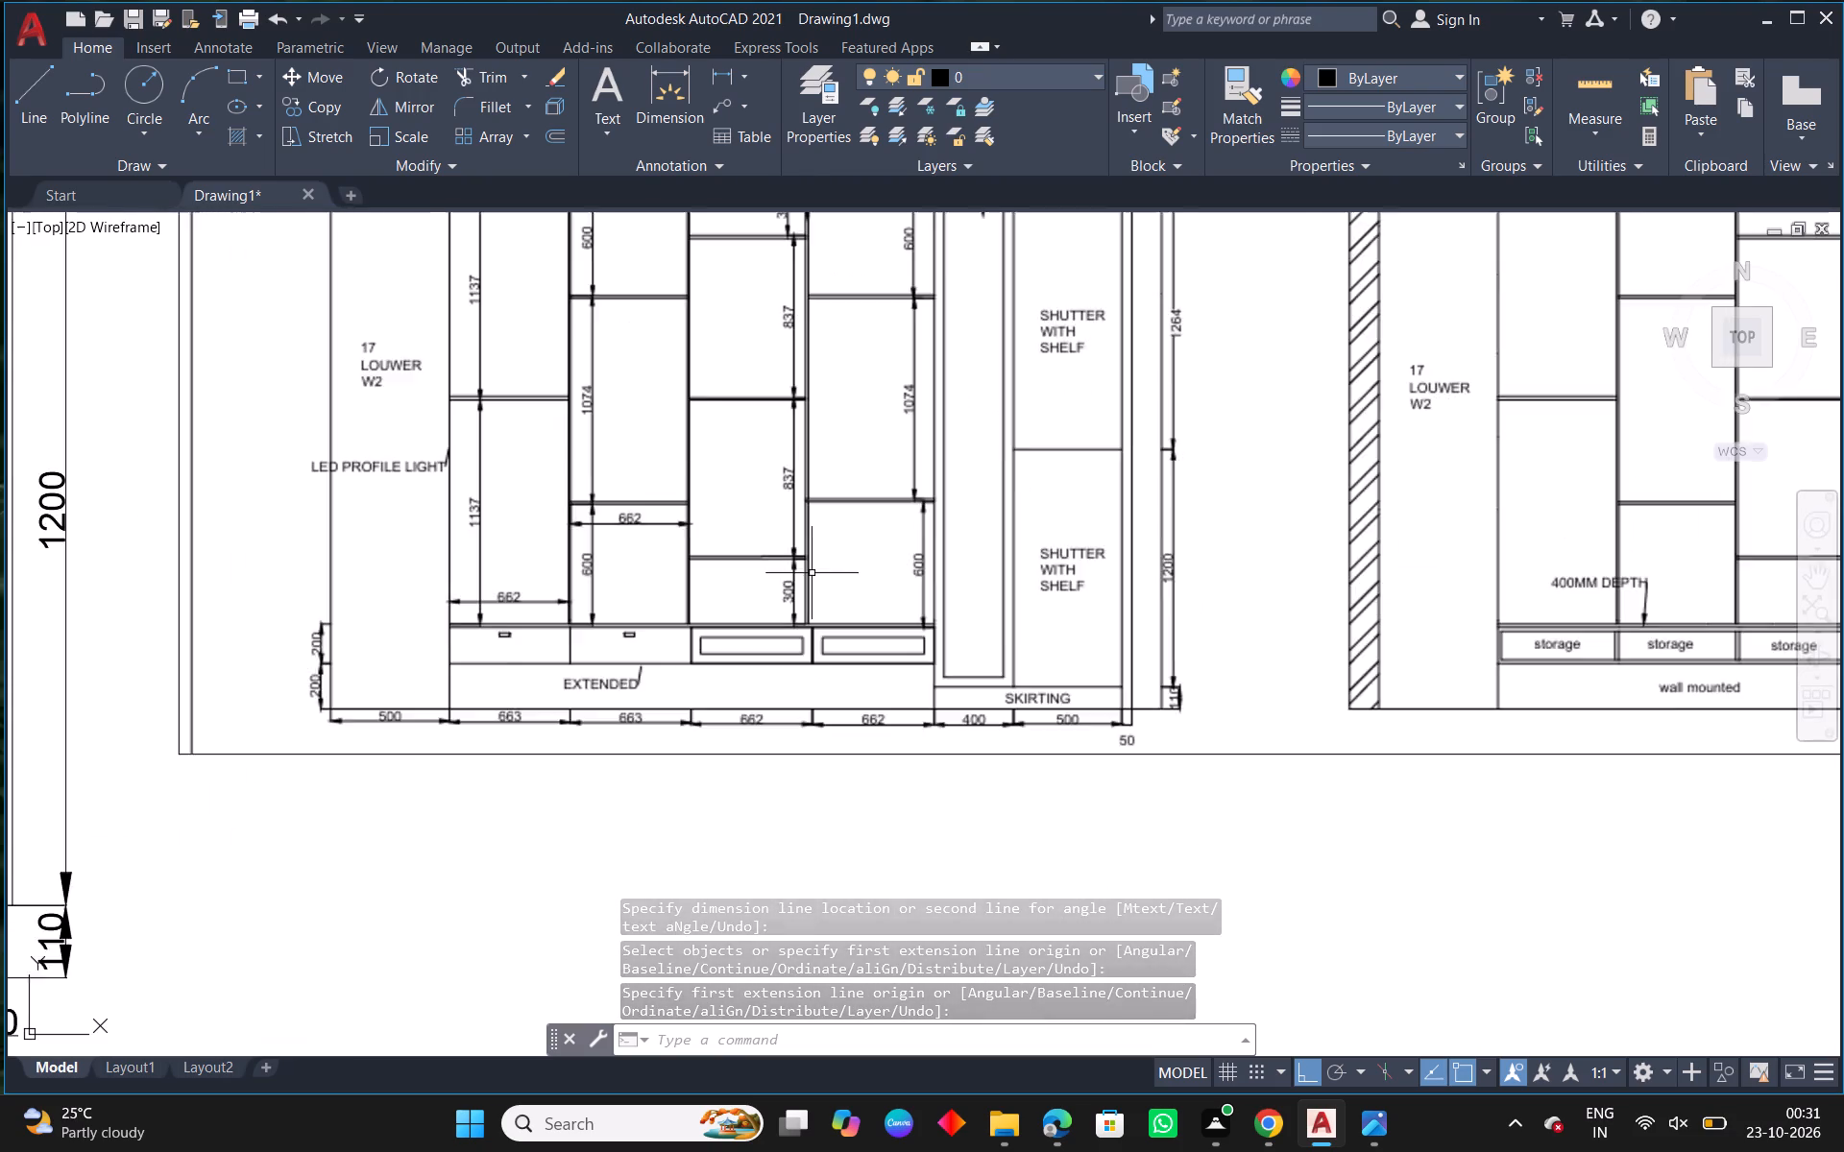
scroll(881, 588, down, 2)
scroll(802, 596, up, 1)
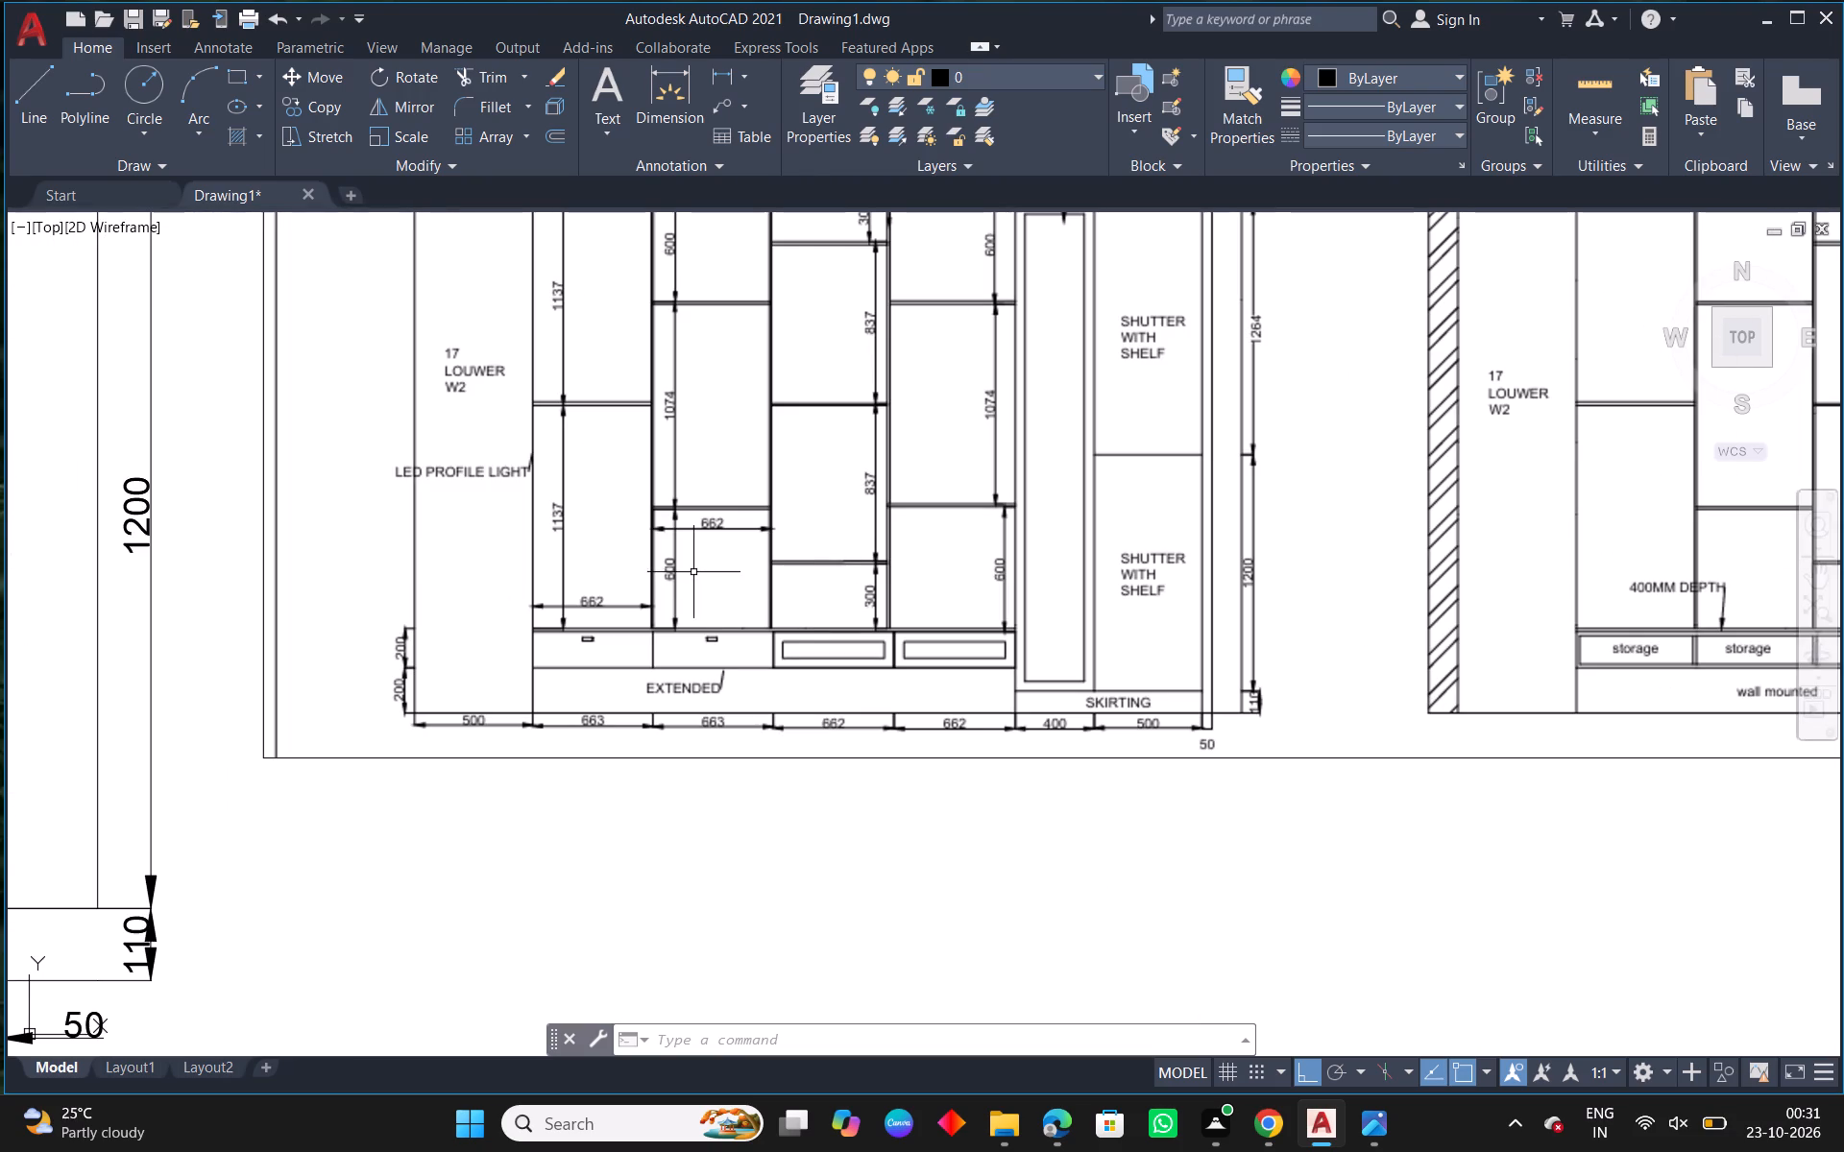
middle_drag(692, 572, 911, 578)
scroll(916, 580, down, 1)
middle_drag(616, 585, 720, 587)
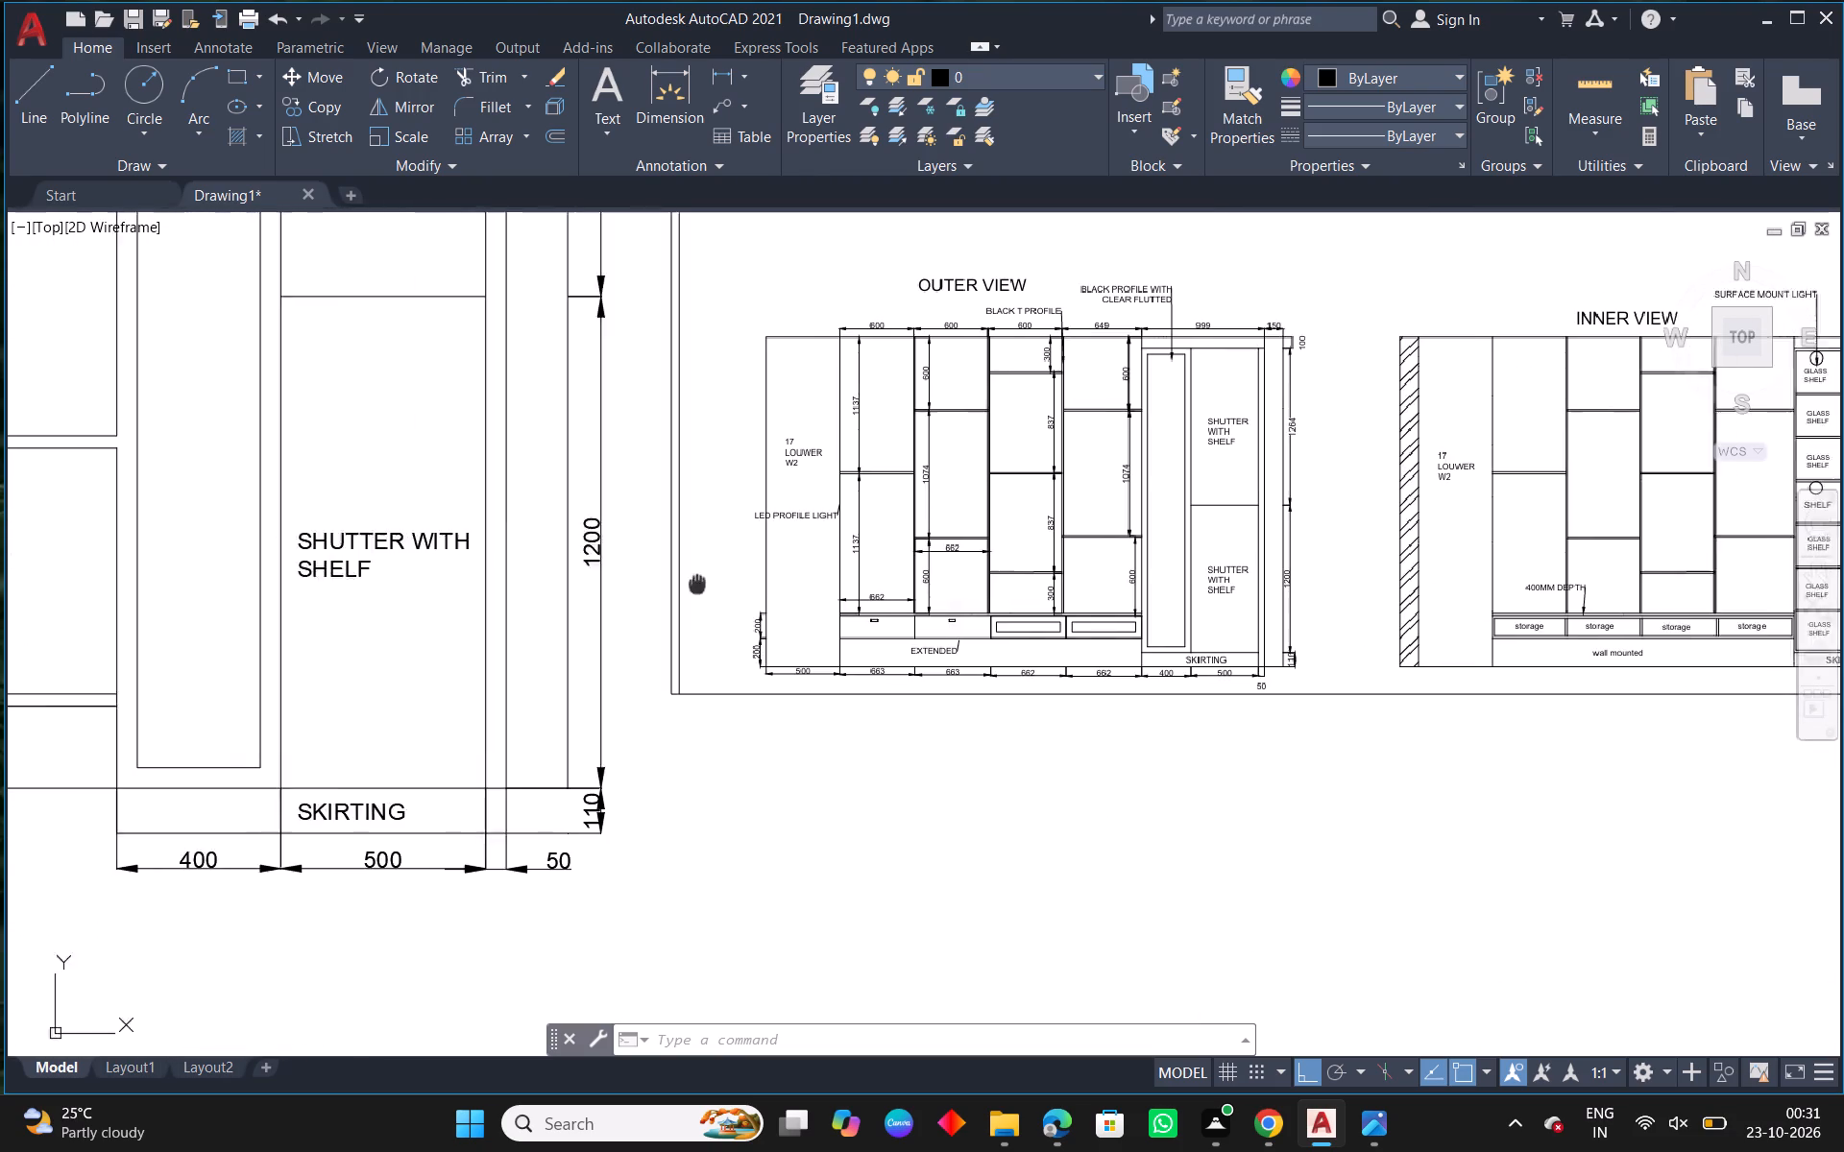
middle_drag(720, 587, 849, 604)
middle_drag(428, 533, 987, 568)
middle_drag(482, 420, 530, 544)
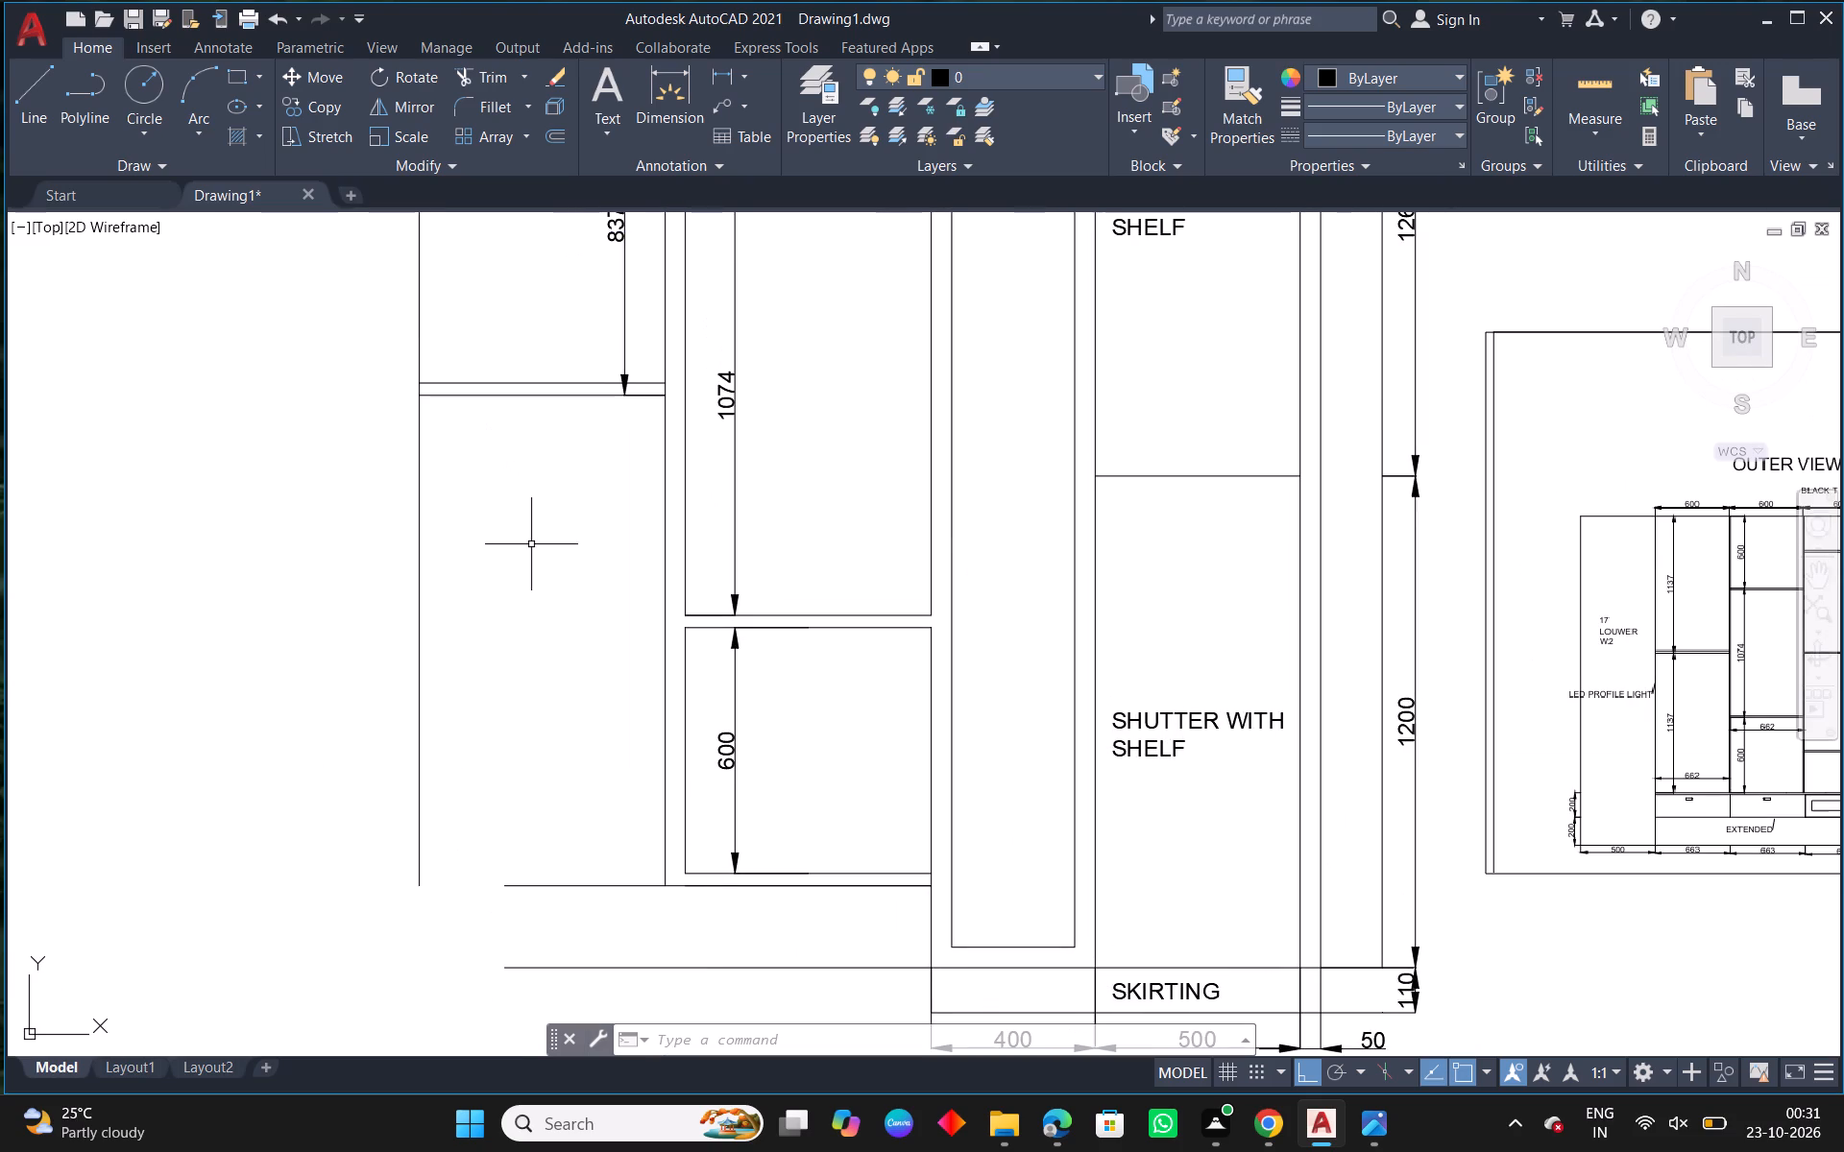
text(O)
key(space)
text(837)
key(Return)
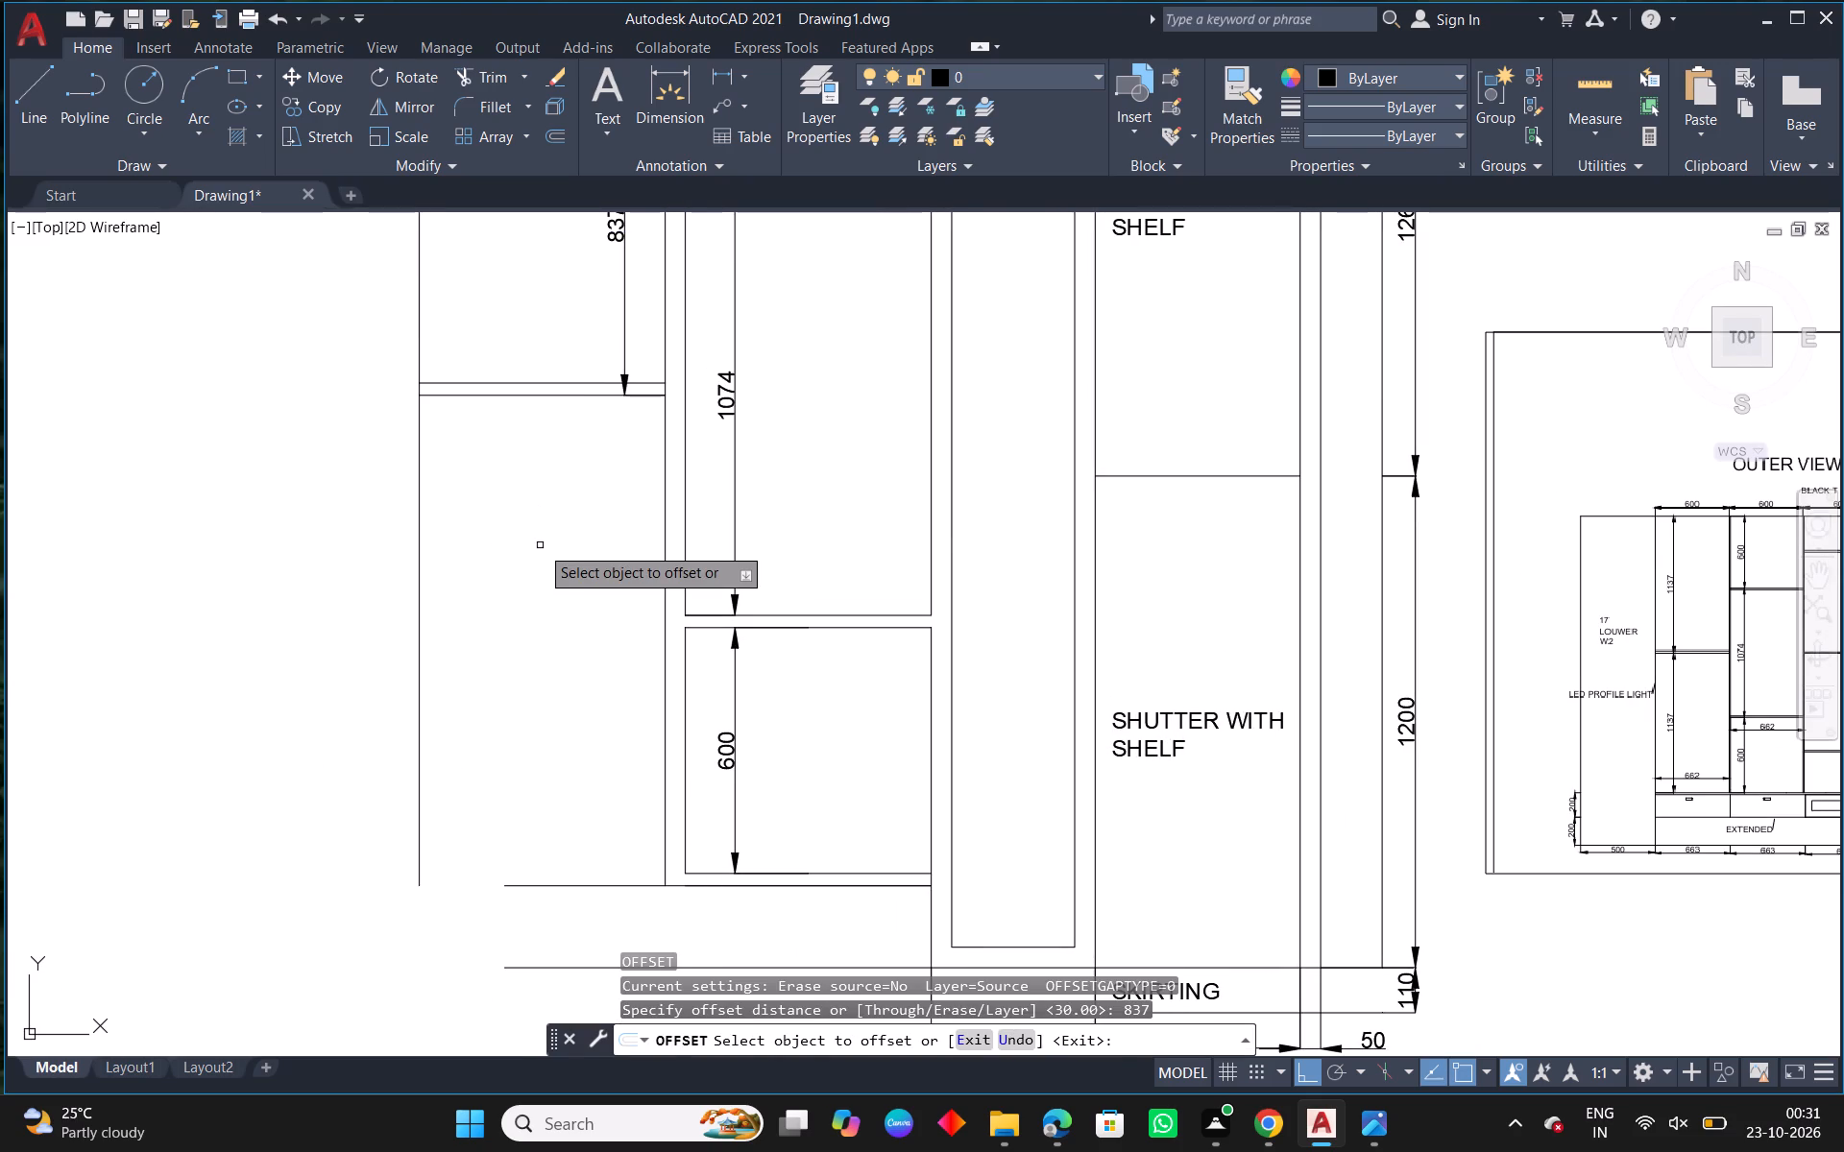
click(566, 396)
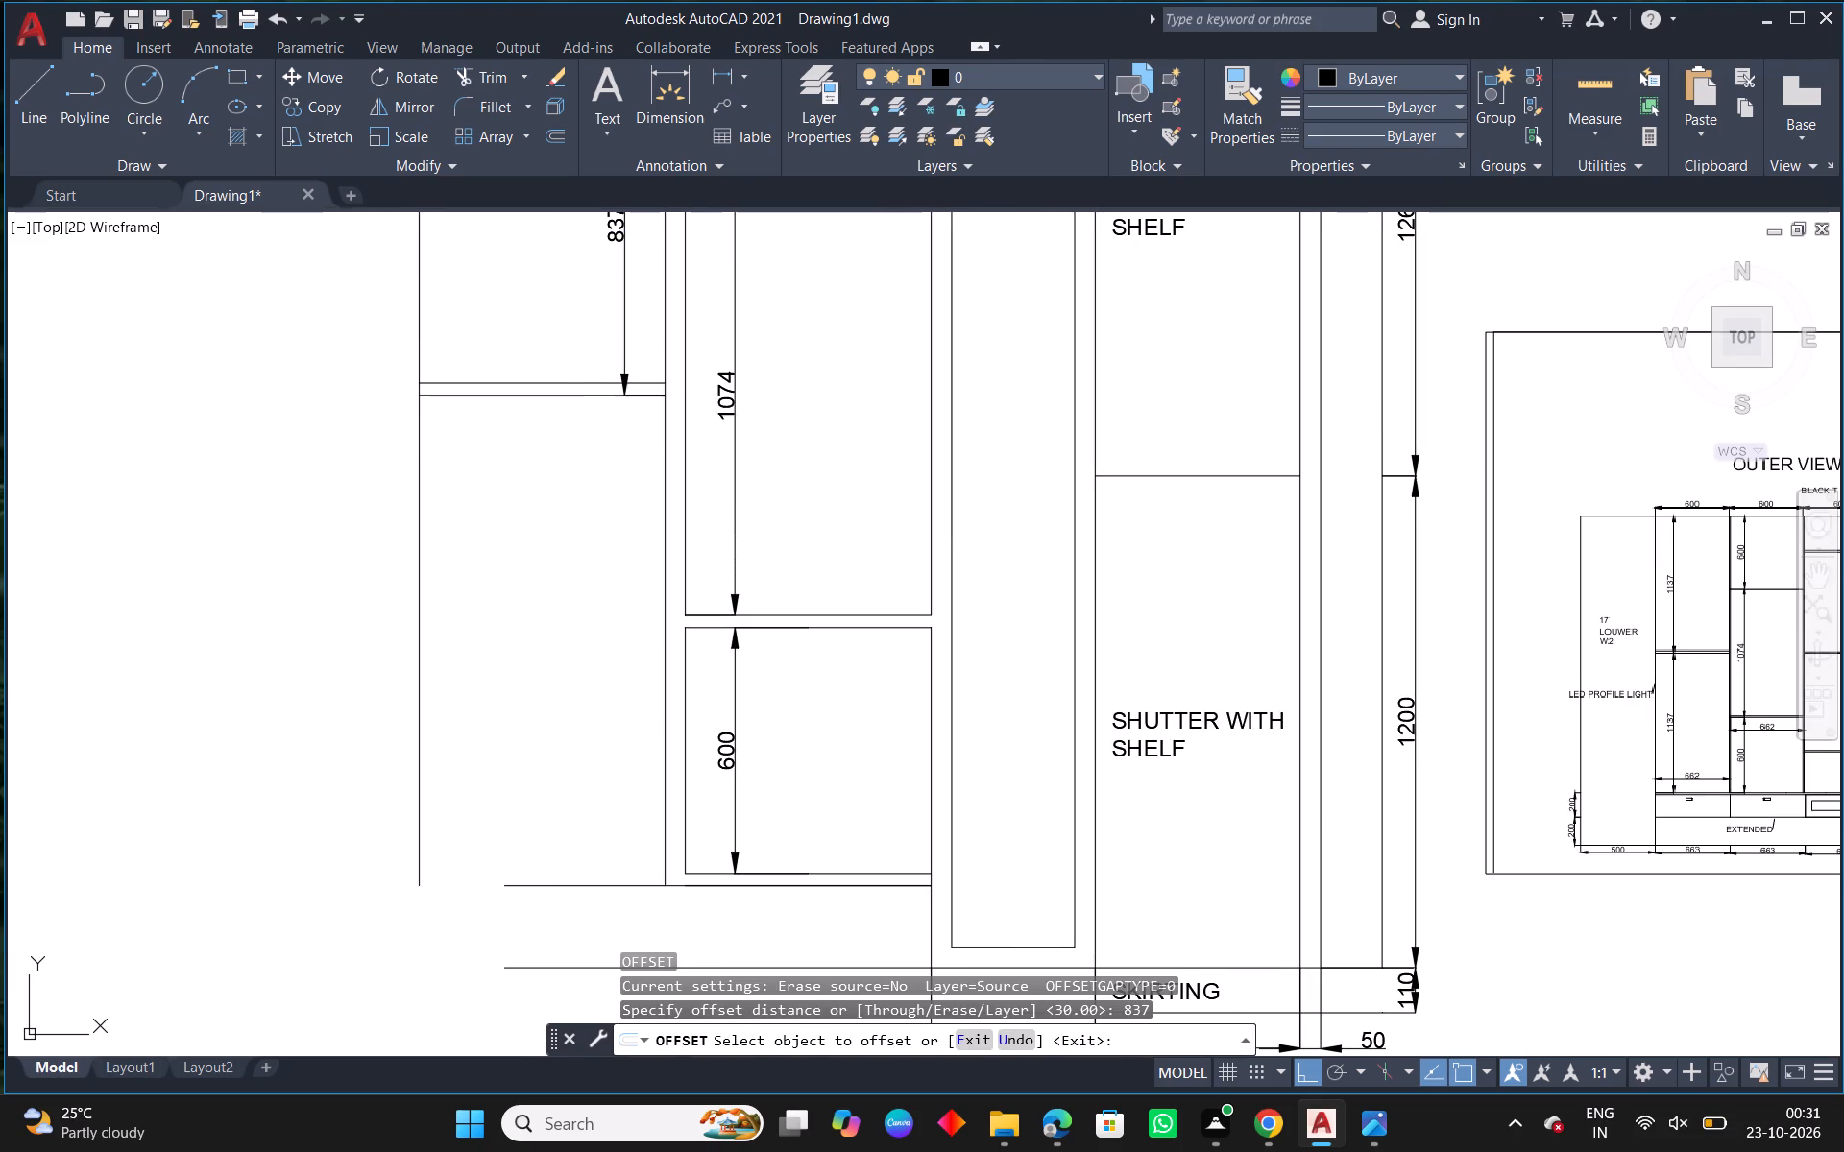
click(562, 443)
key(Escape)
Examine the reference outer view's lower compartments and check the space below the new column's third shelf line.
scroll(749, 738, down, 2)
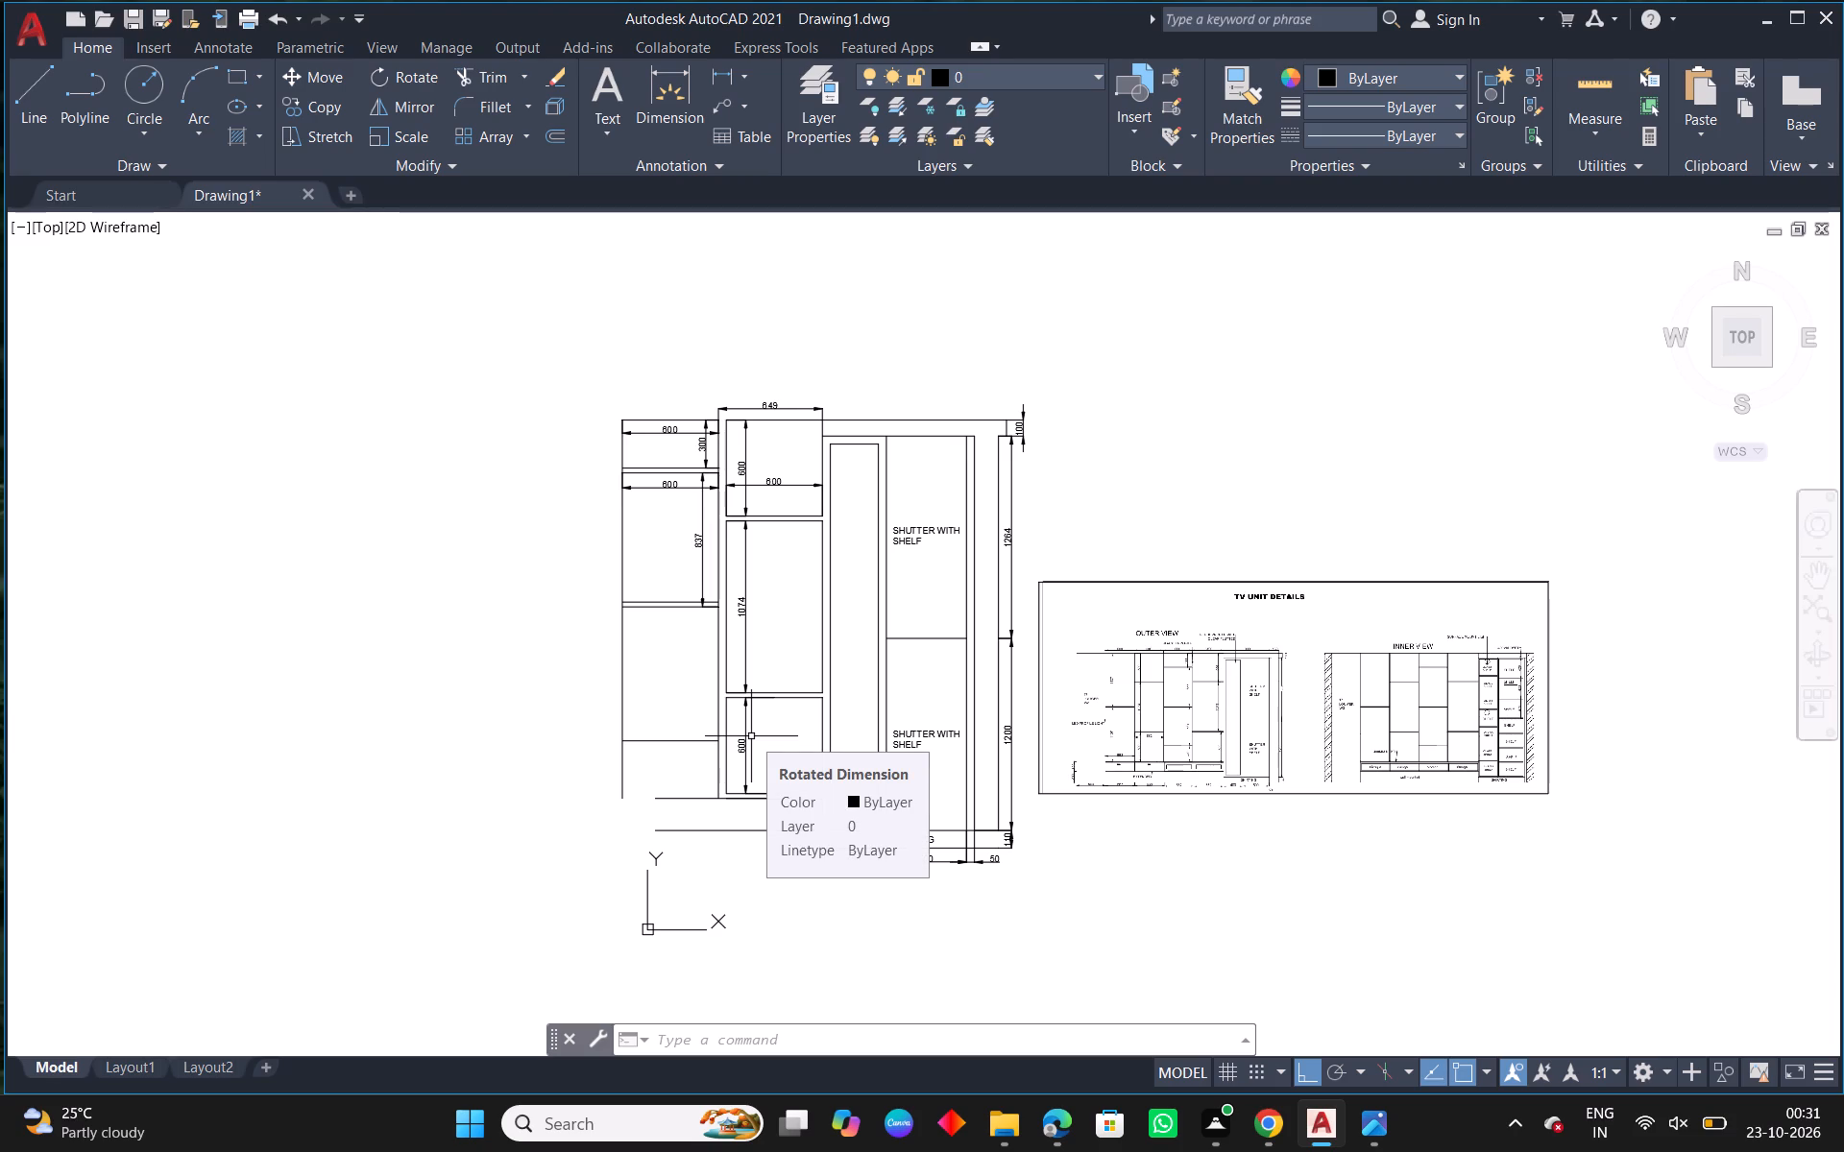
scroll(1225, 744, up, 3)
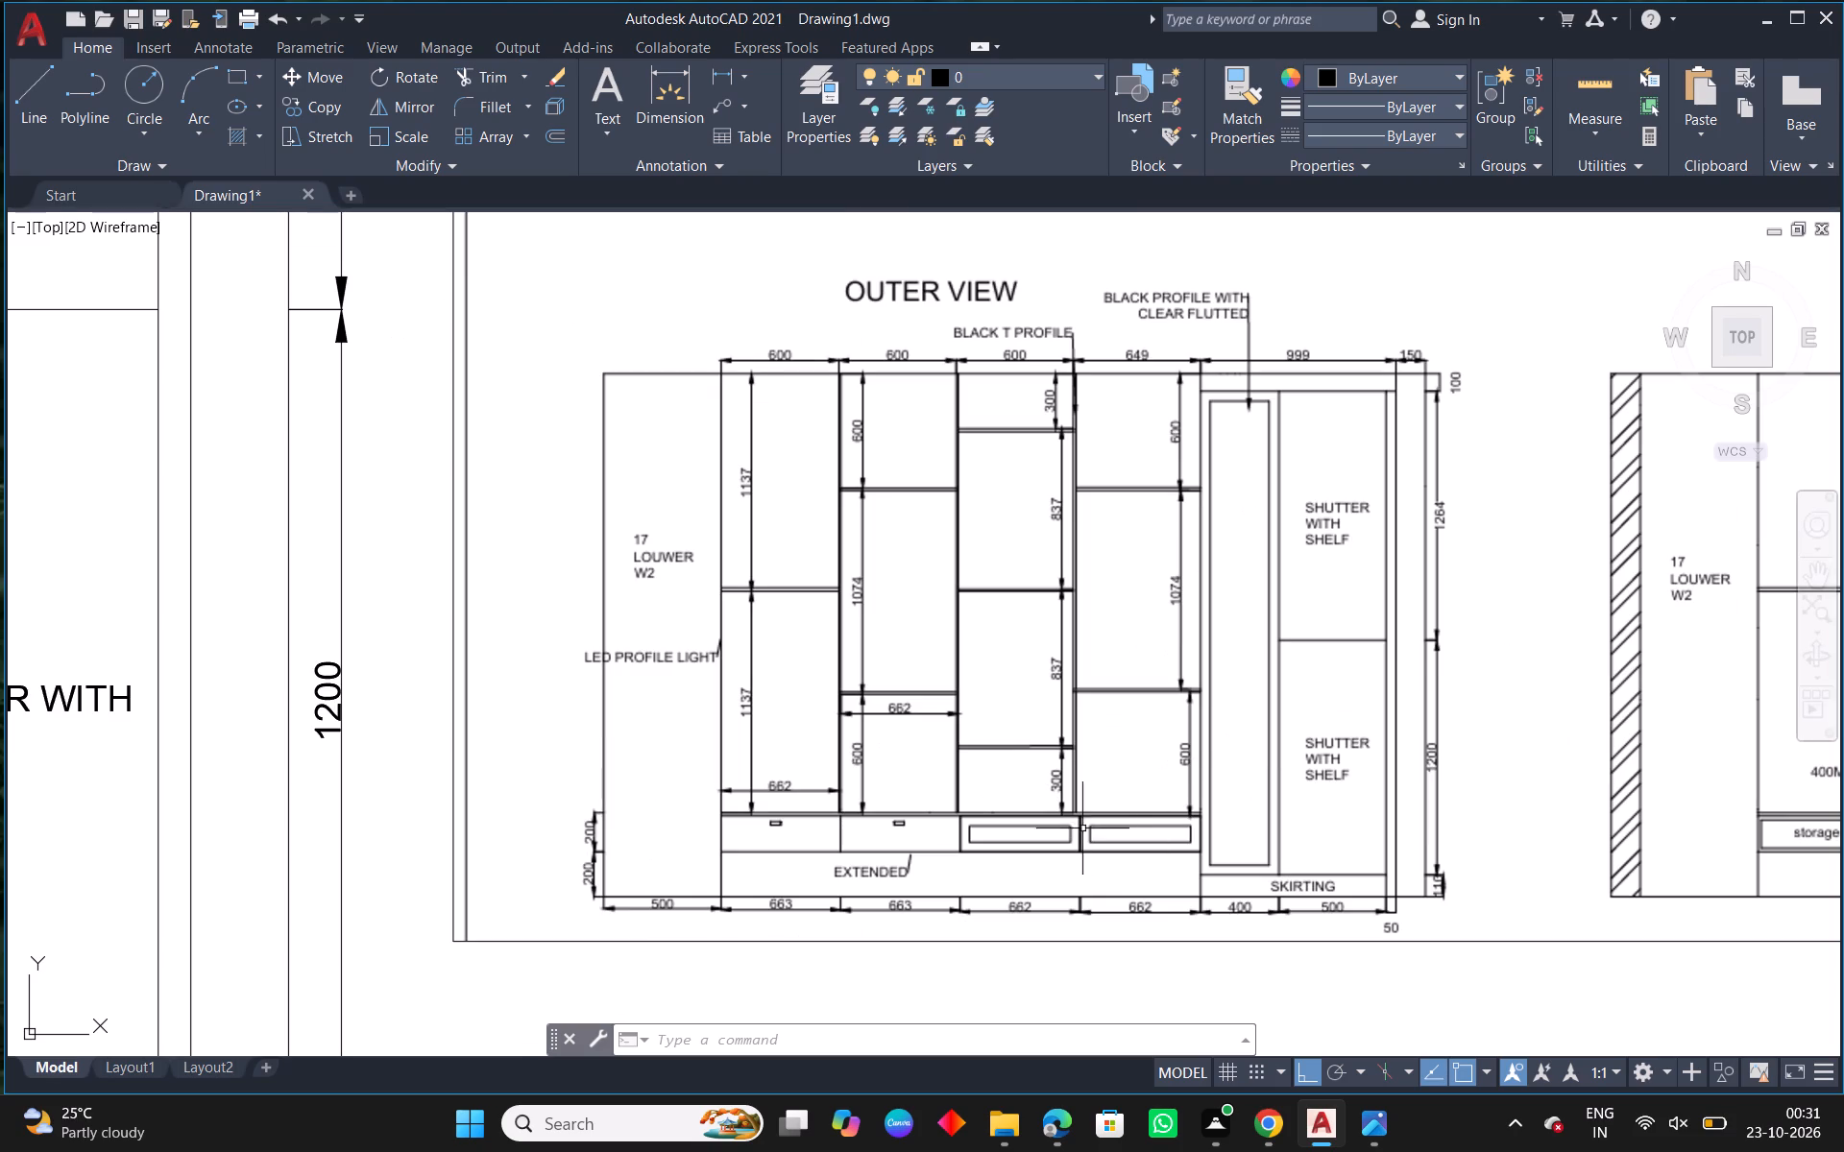
scroll(1069, 759, down, 2)
middle_drag(1010, 785, 1562, 619)
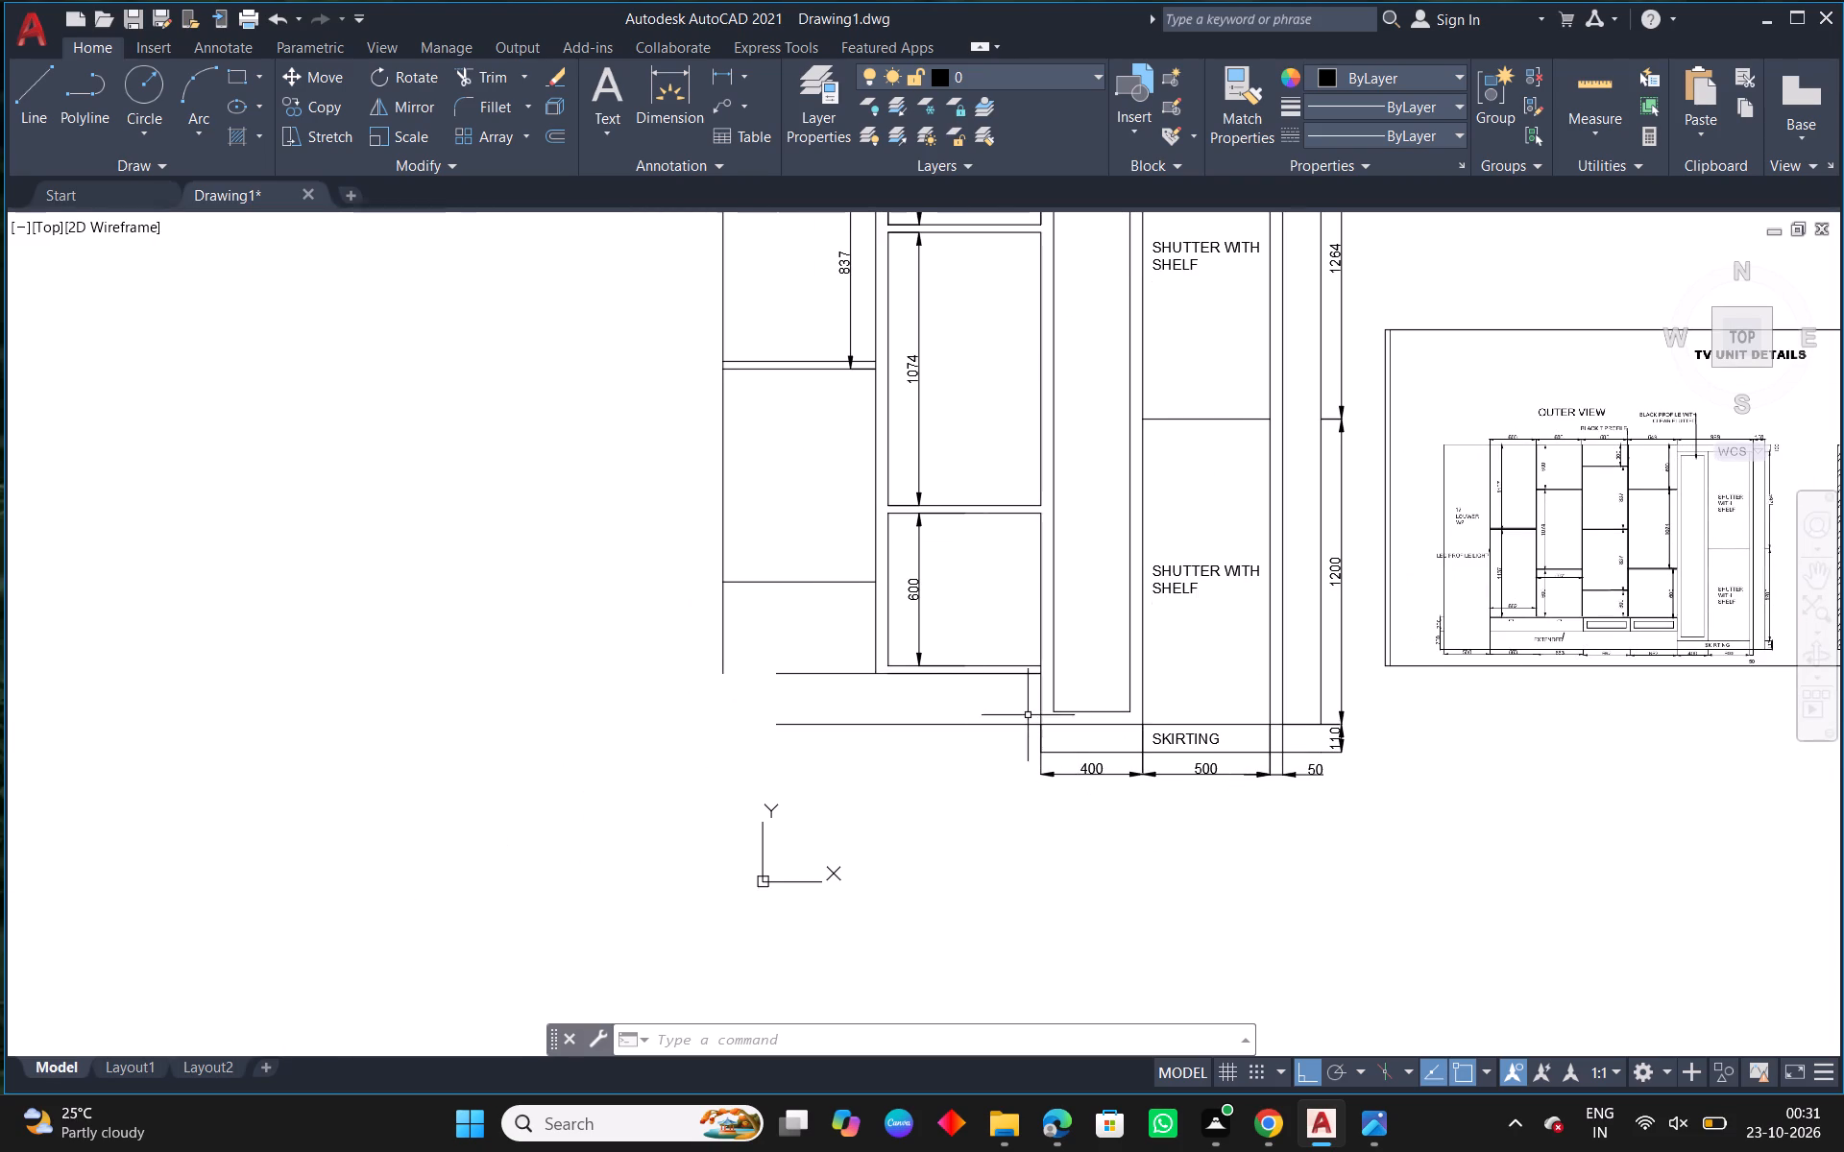
scroll(758, 650, up, 1)
click(30, 85)
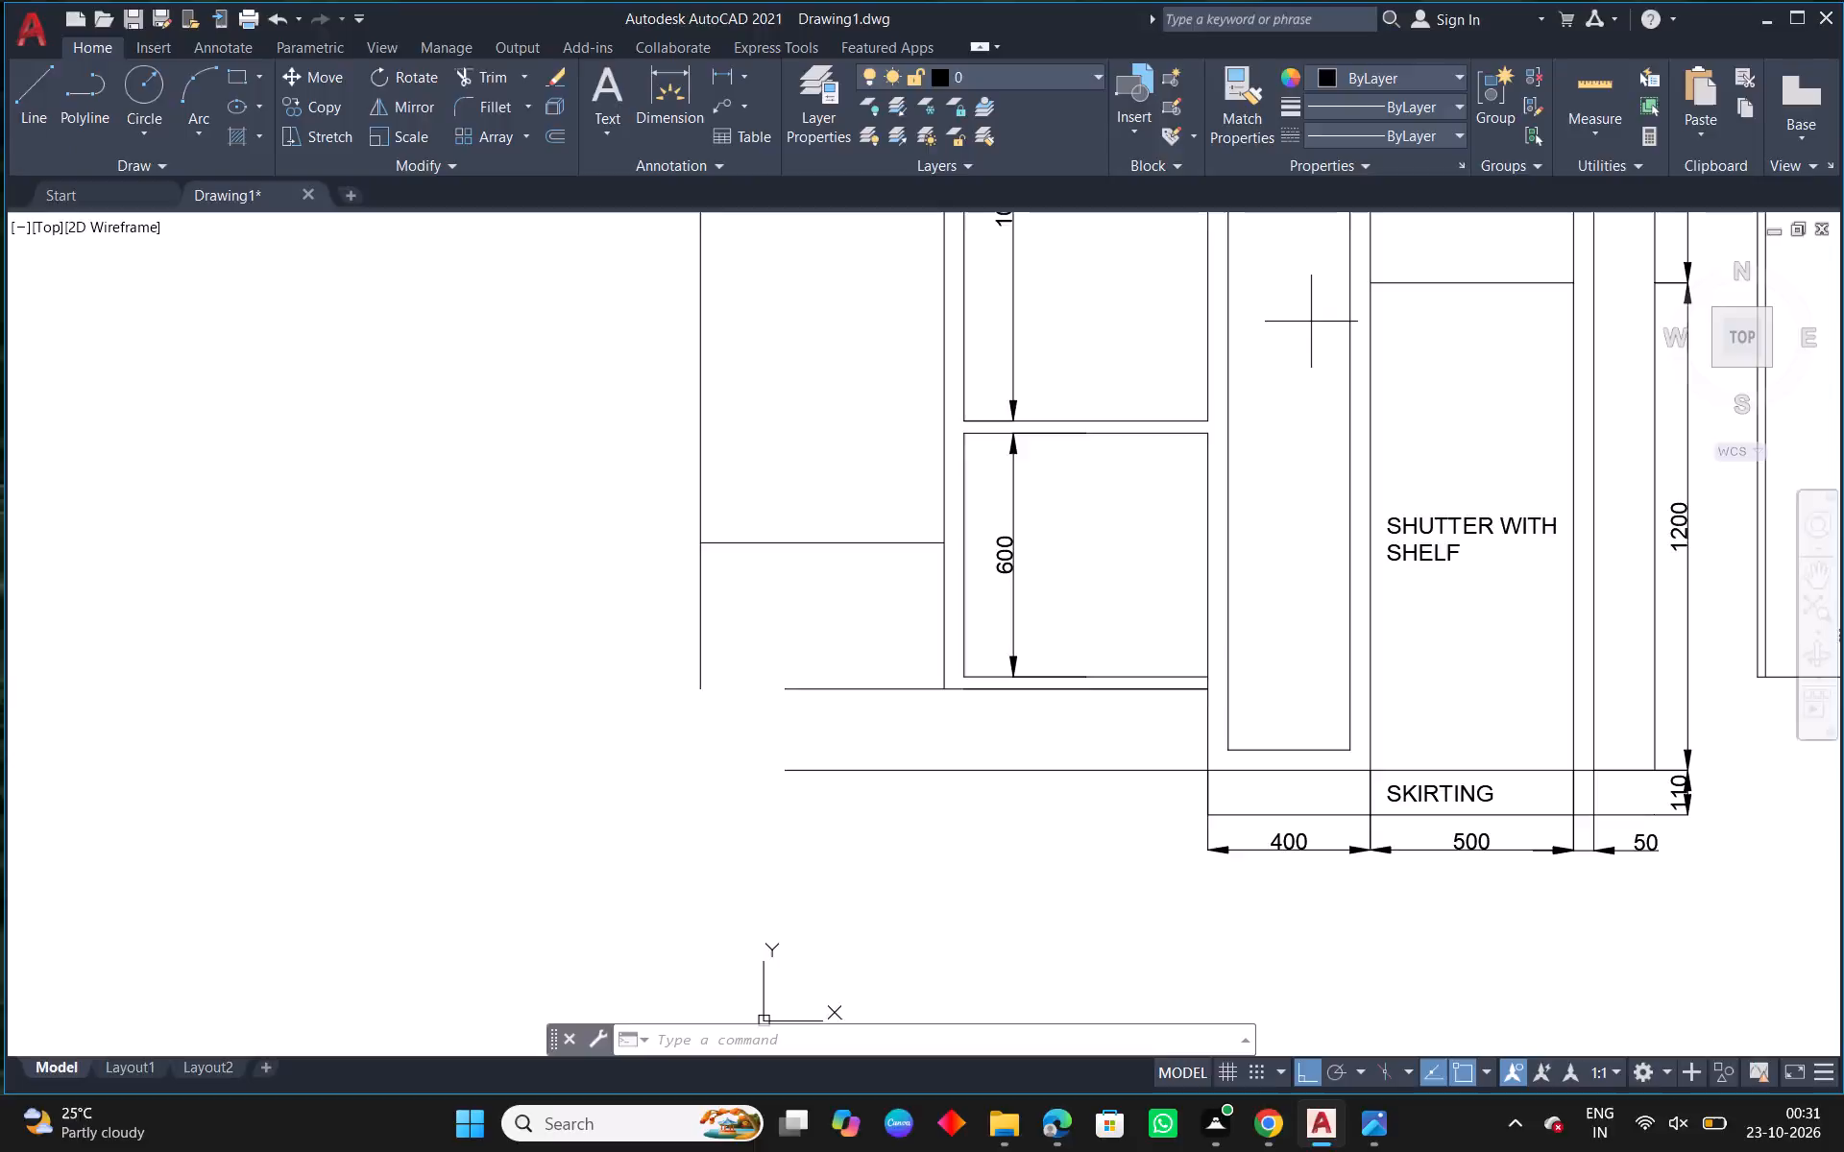
scroll(794, 575, up, 1)
click(1032, 521)
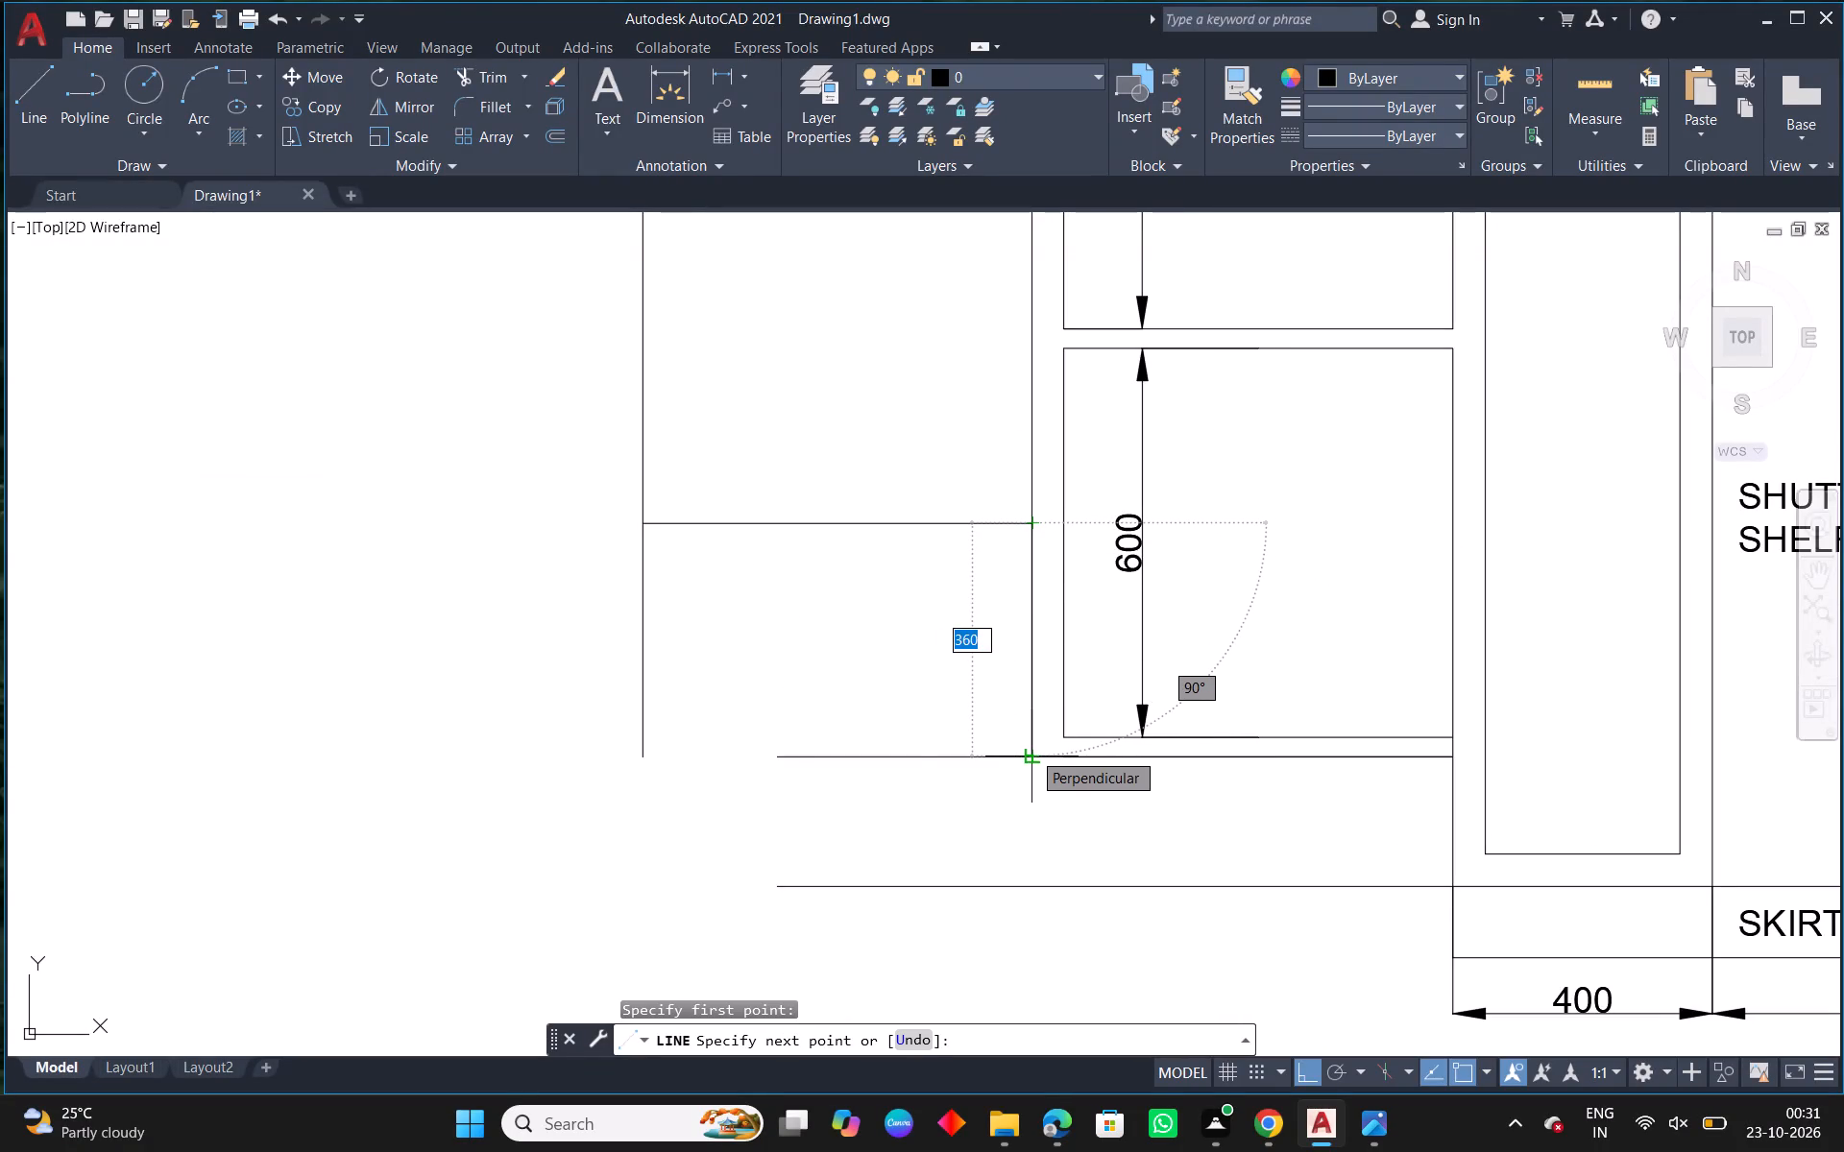
key(Escape)
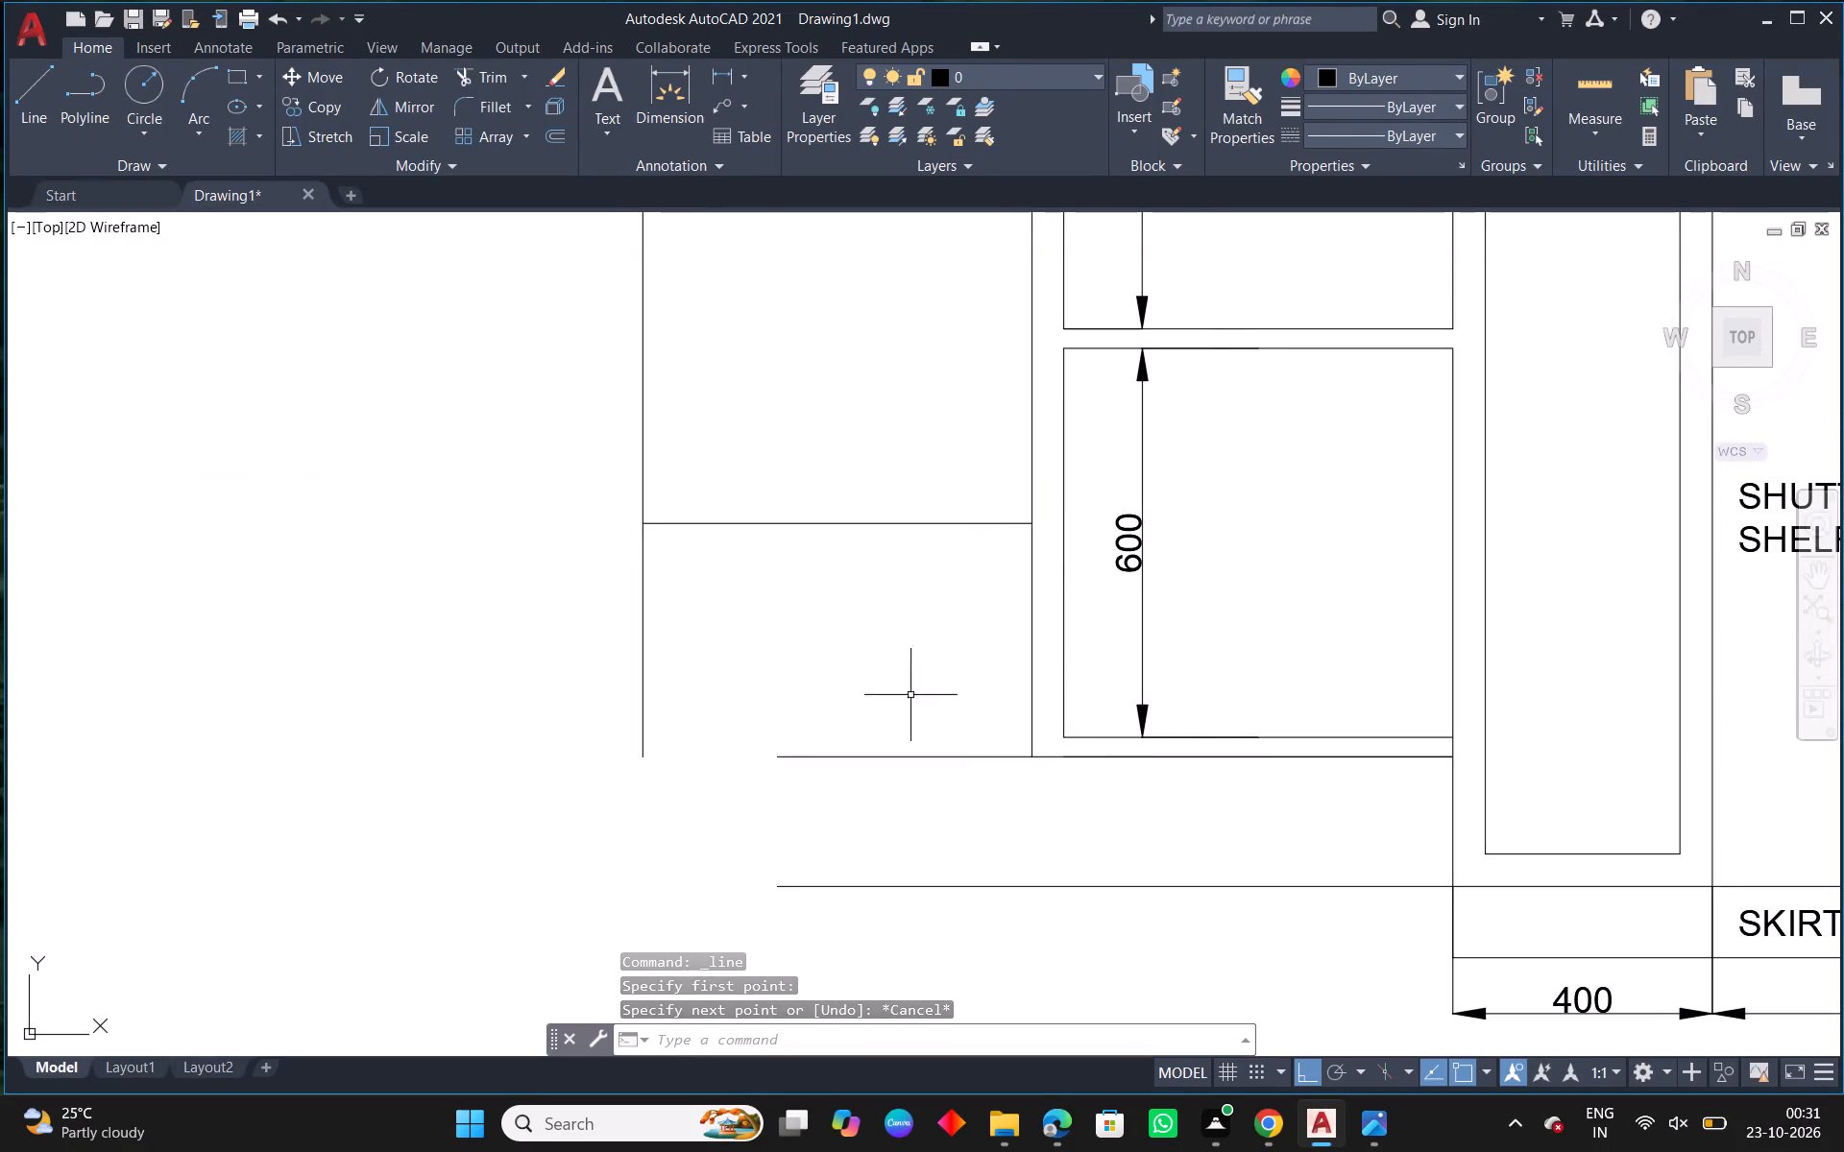
scroll(893, 709, down, 2)
middle_drag(1152, 737, 784, 696)
scroll(1386, 672, up, 3)
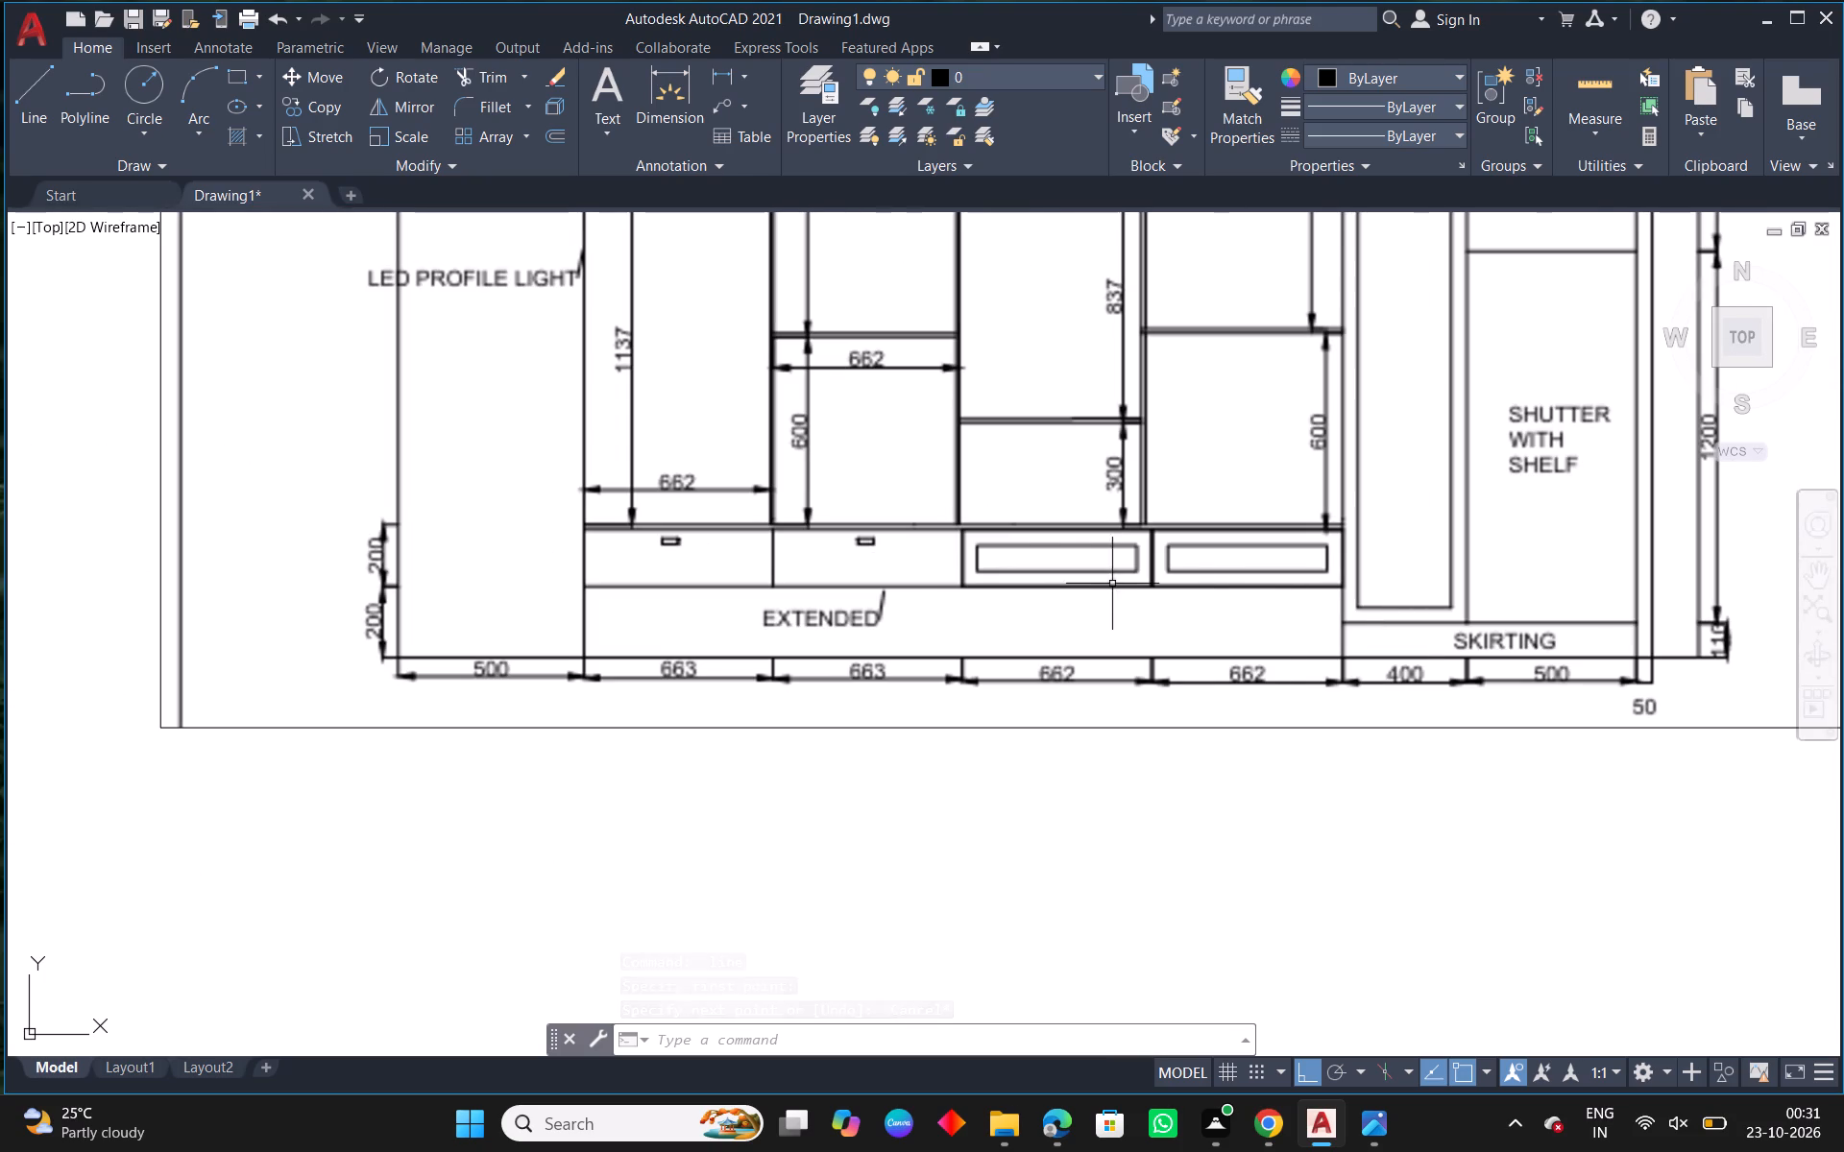
middle_drag(916, 602, 1205, 618)
scroll(1207, 623, down, 3)
middle_drag(713, 592, 1432, 621)
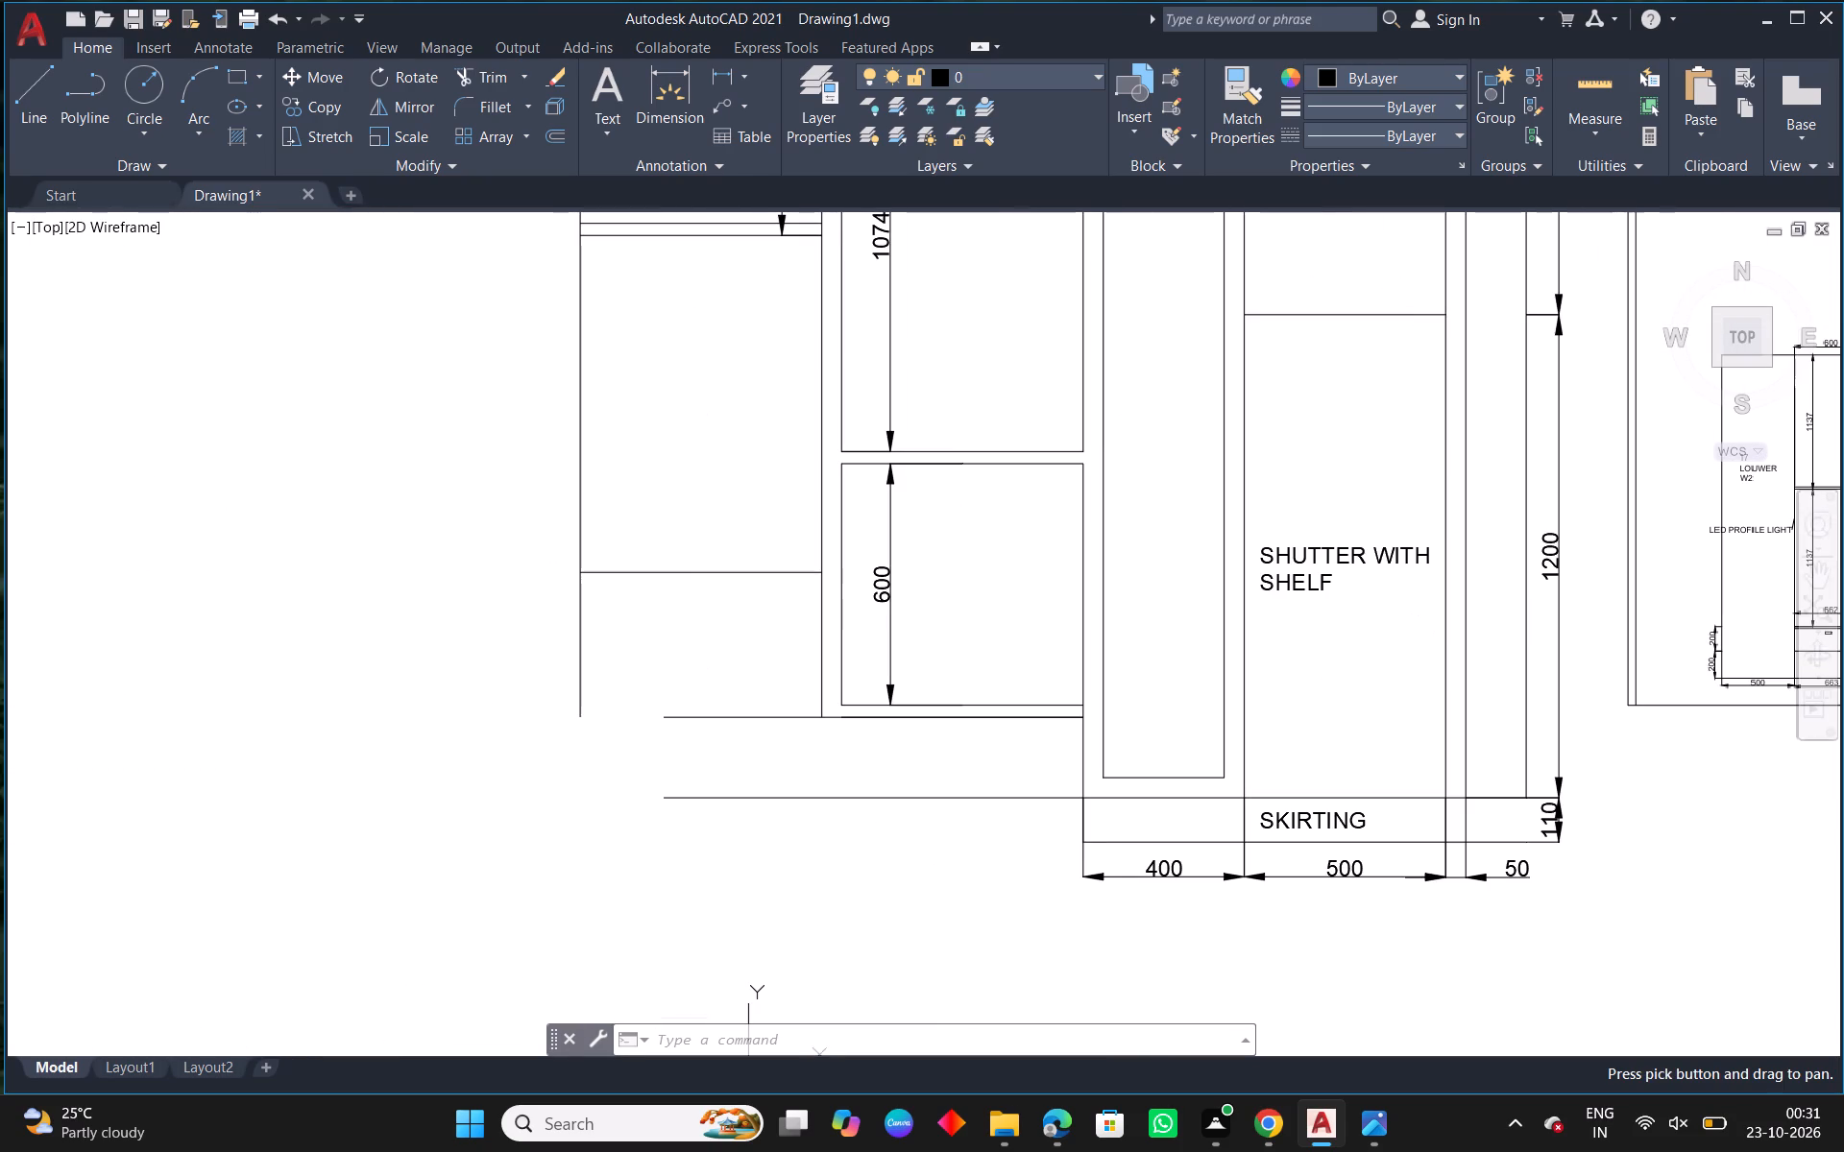
Offset the new column's third shelf line 30 downward and the base line beneath the columns 30 upward.
text(O 30)
key(space)
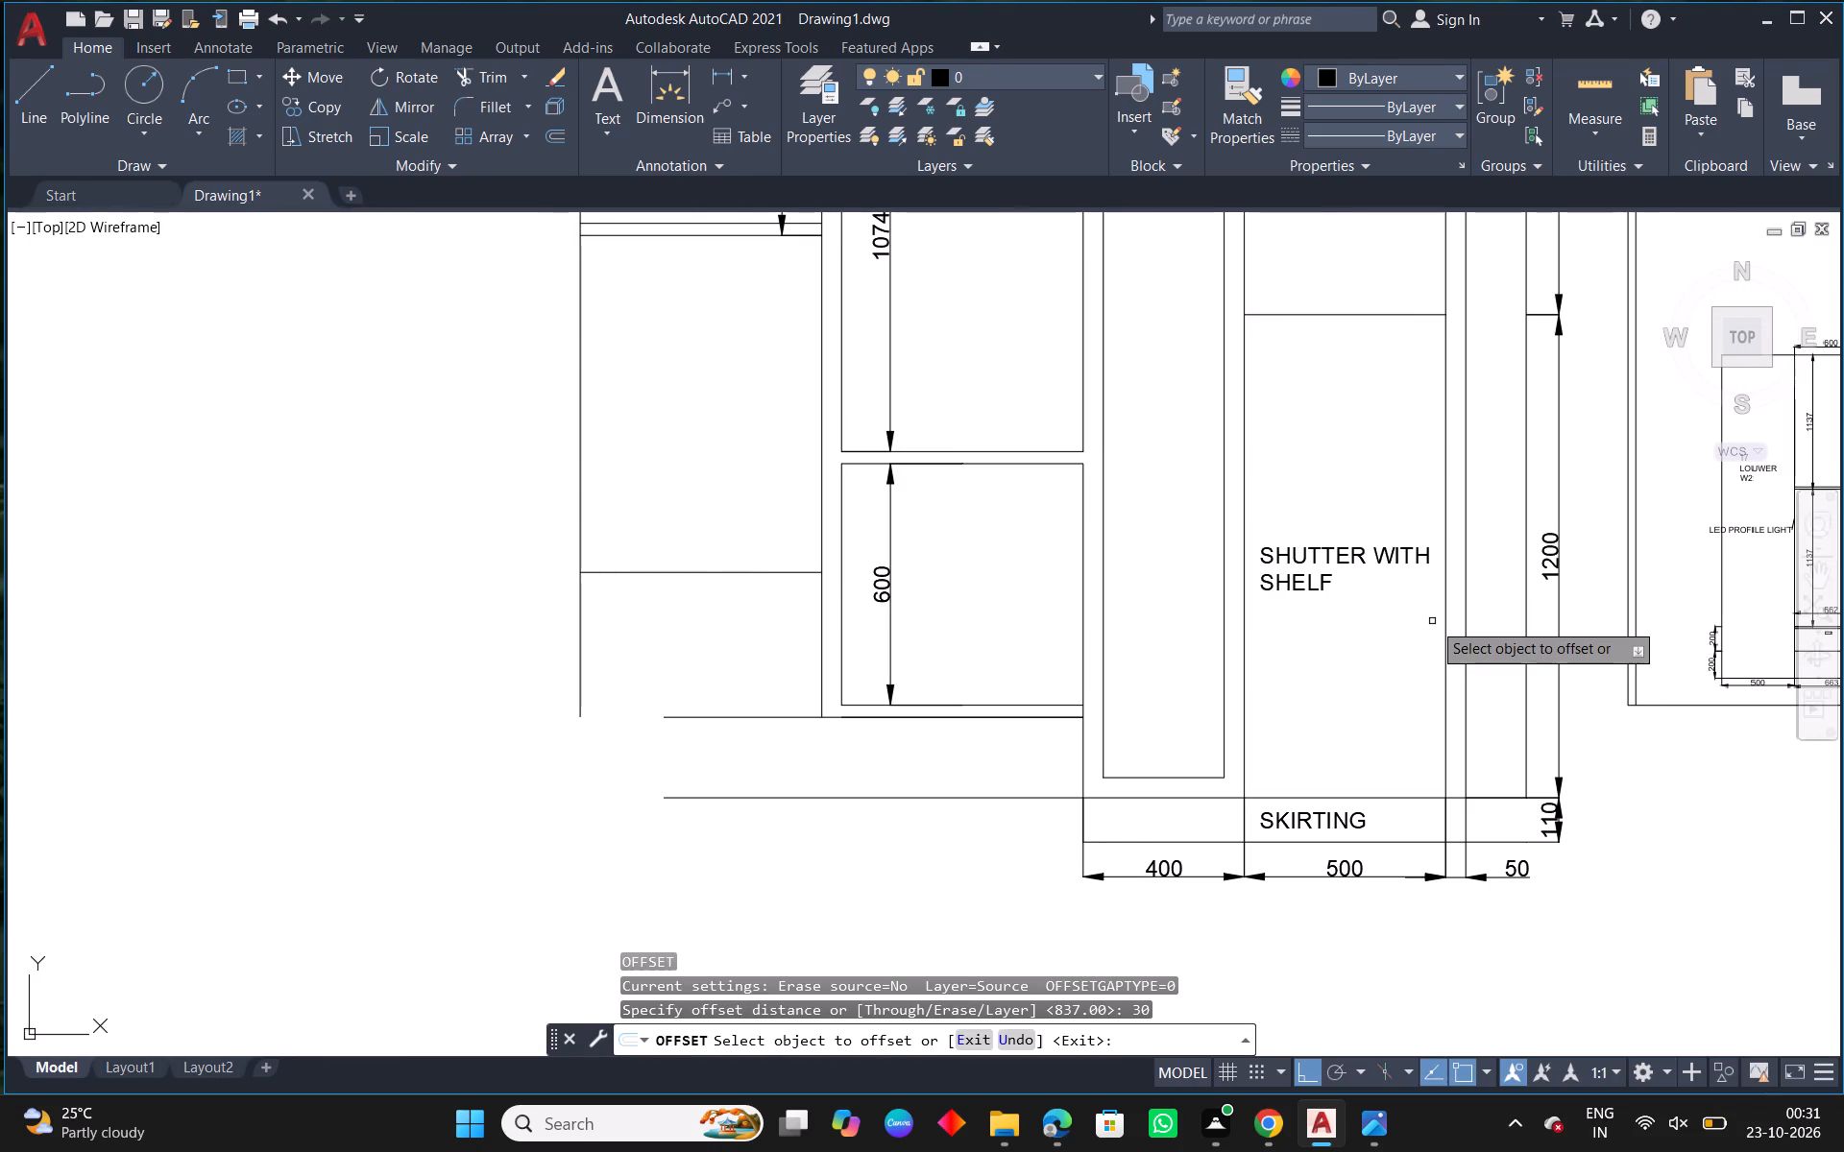
click(749, 576)
click(752, 569)
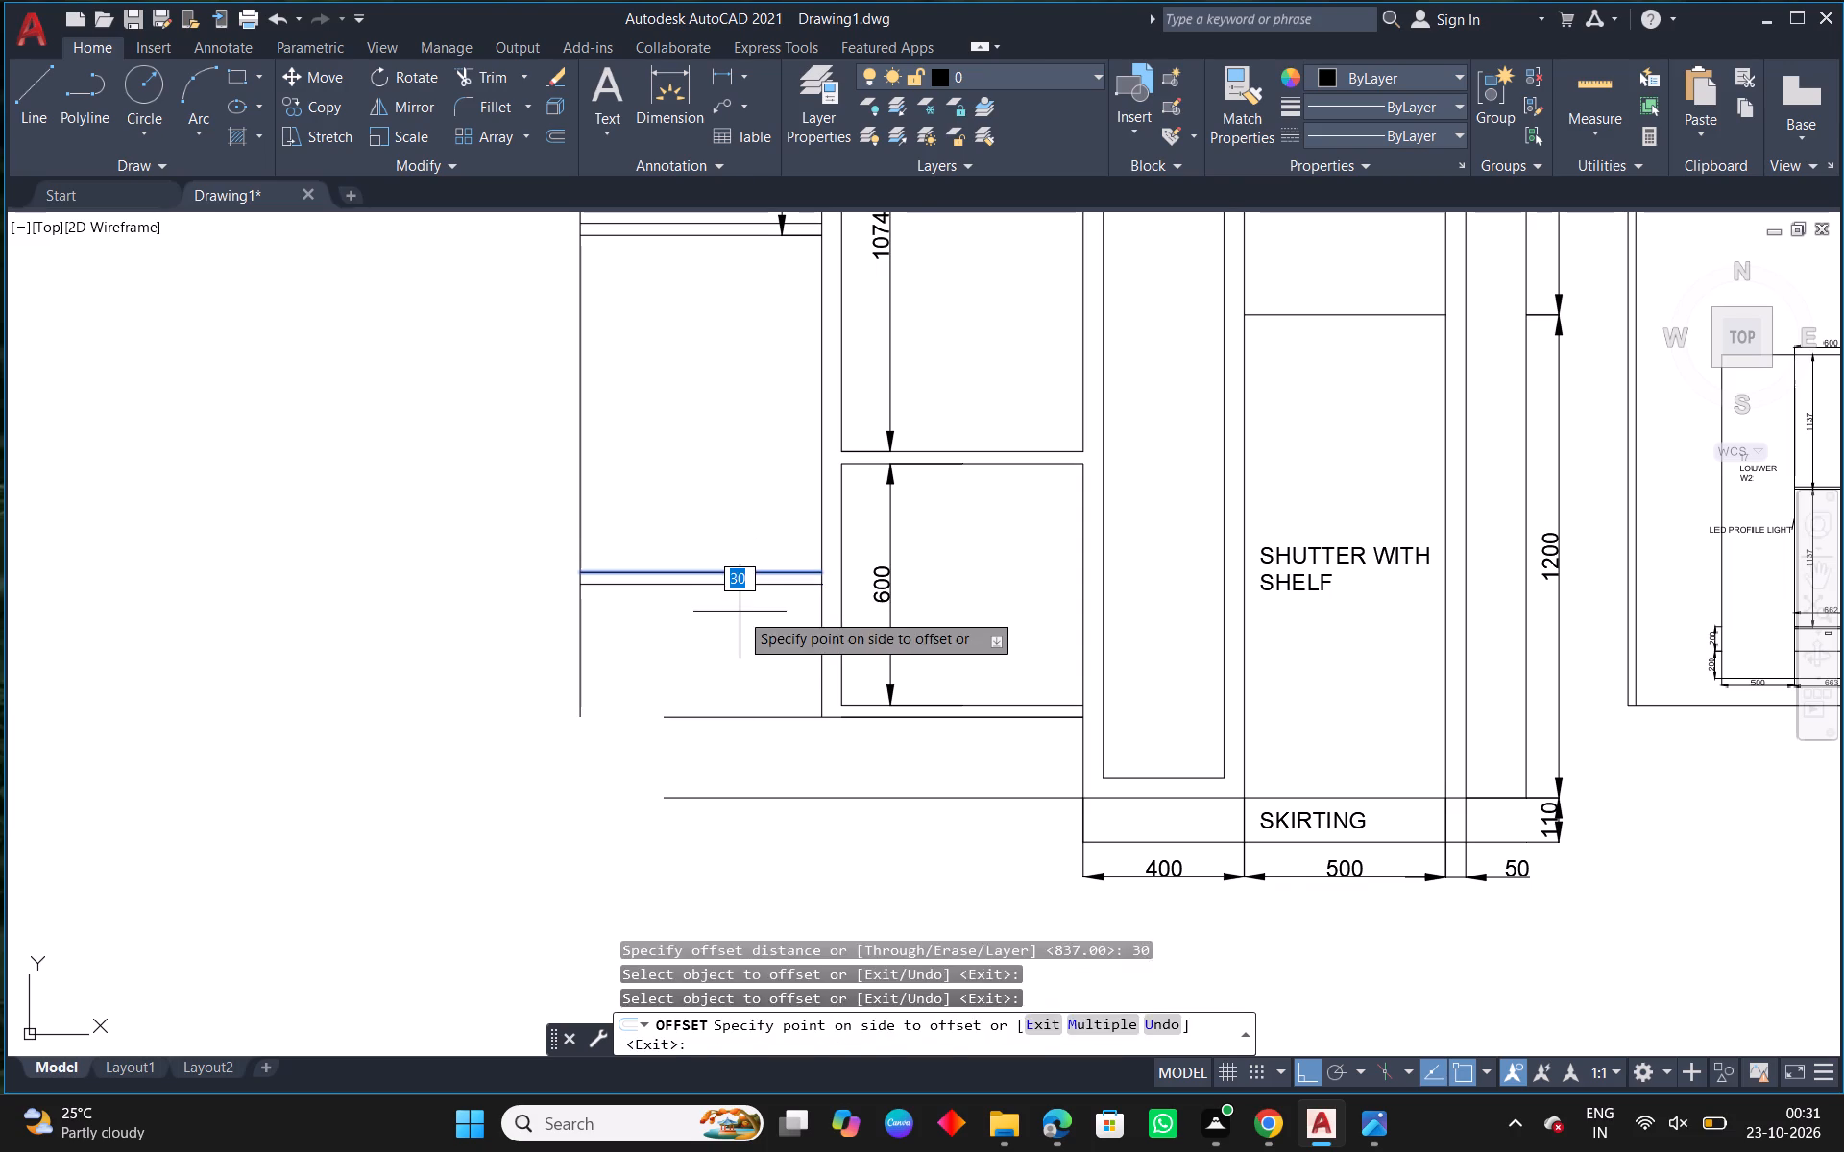
click(740, 612)
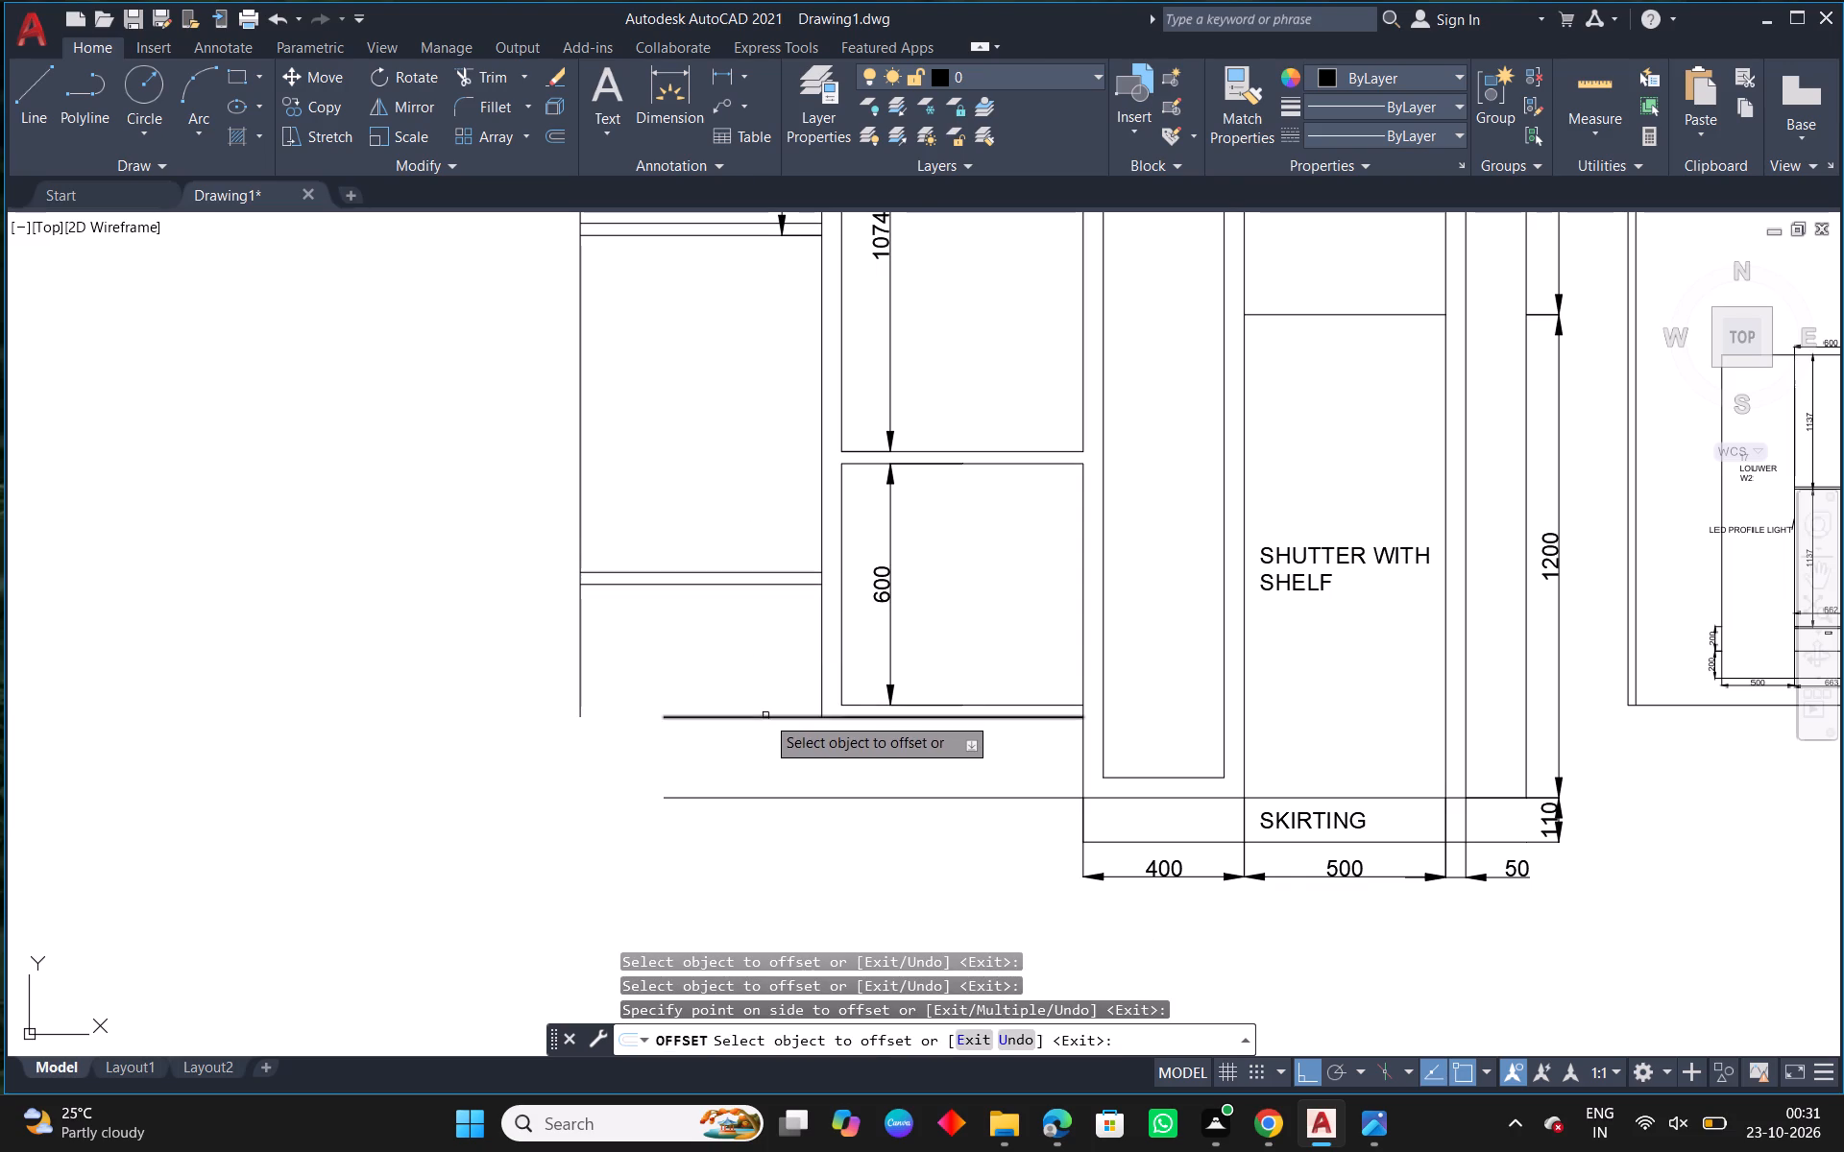
drag(765, 716, 766, 707)
click(766, 694)
right_click(767, 676)
click(820, 691)
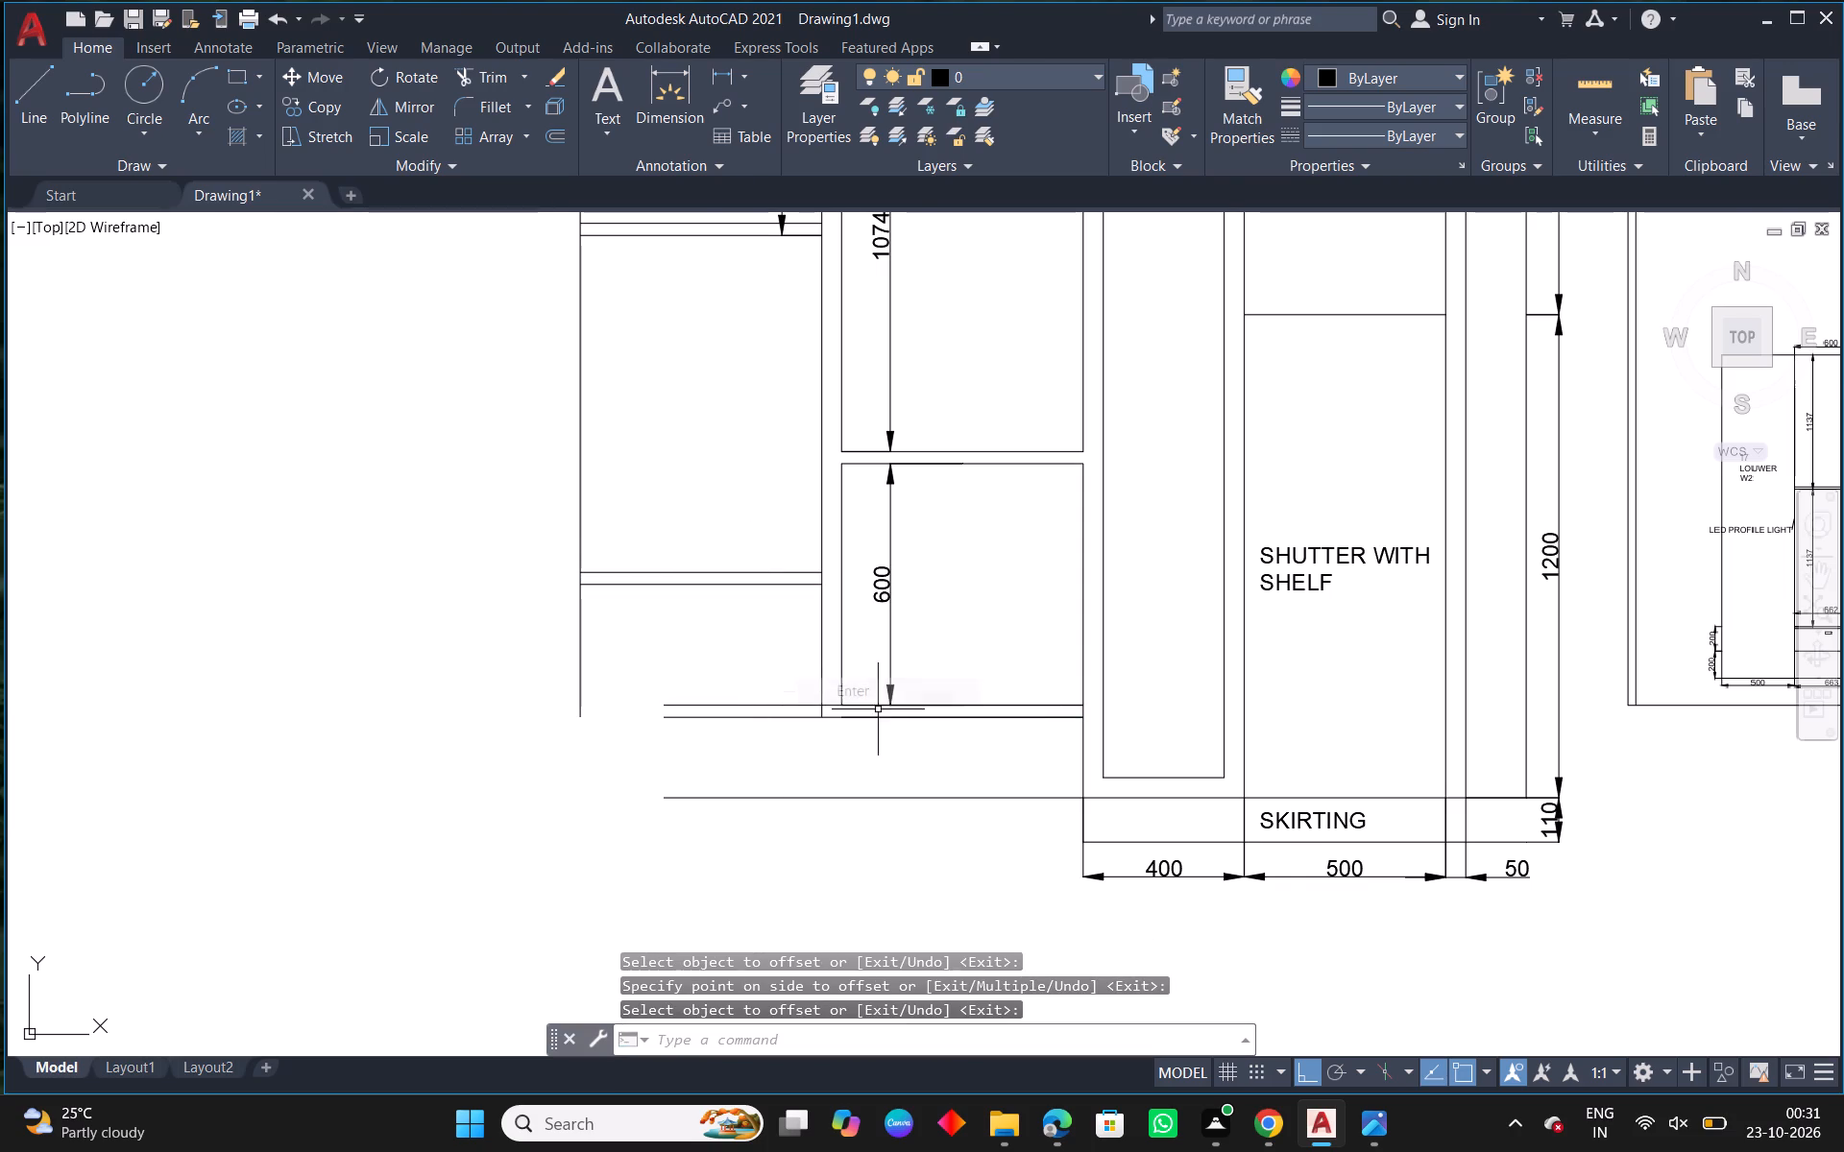
Trim the new bottom line between the two columns and delete its overlapping segment along the neighbouring column's bottom.
scroll(898, 712, up, 2)
text(TR)
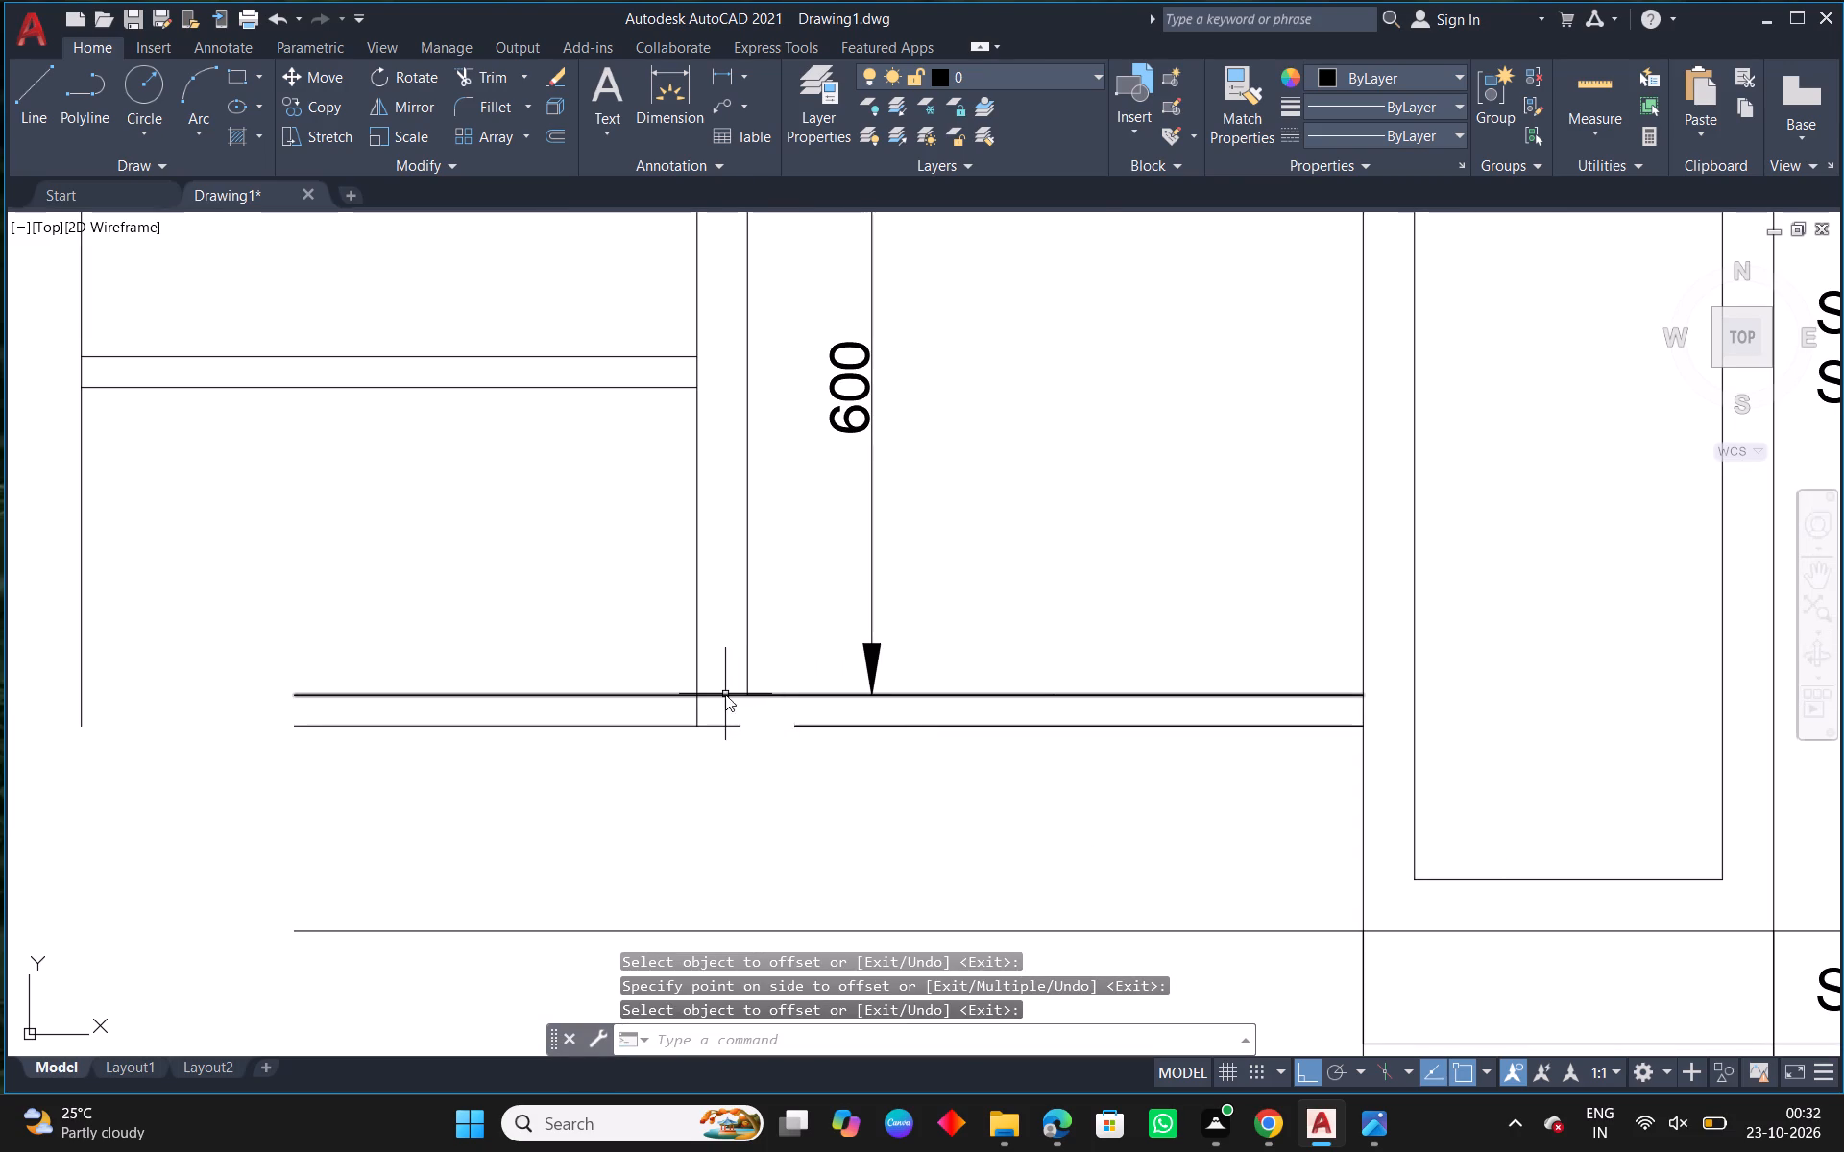
key(space)
click(725, 694)
key(Escape)
click(764, 698)
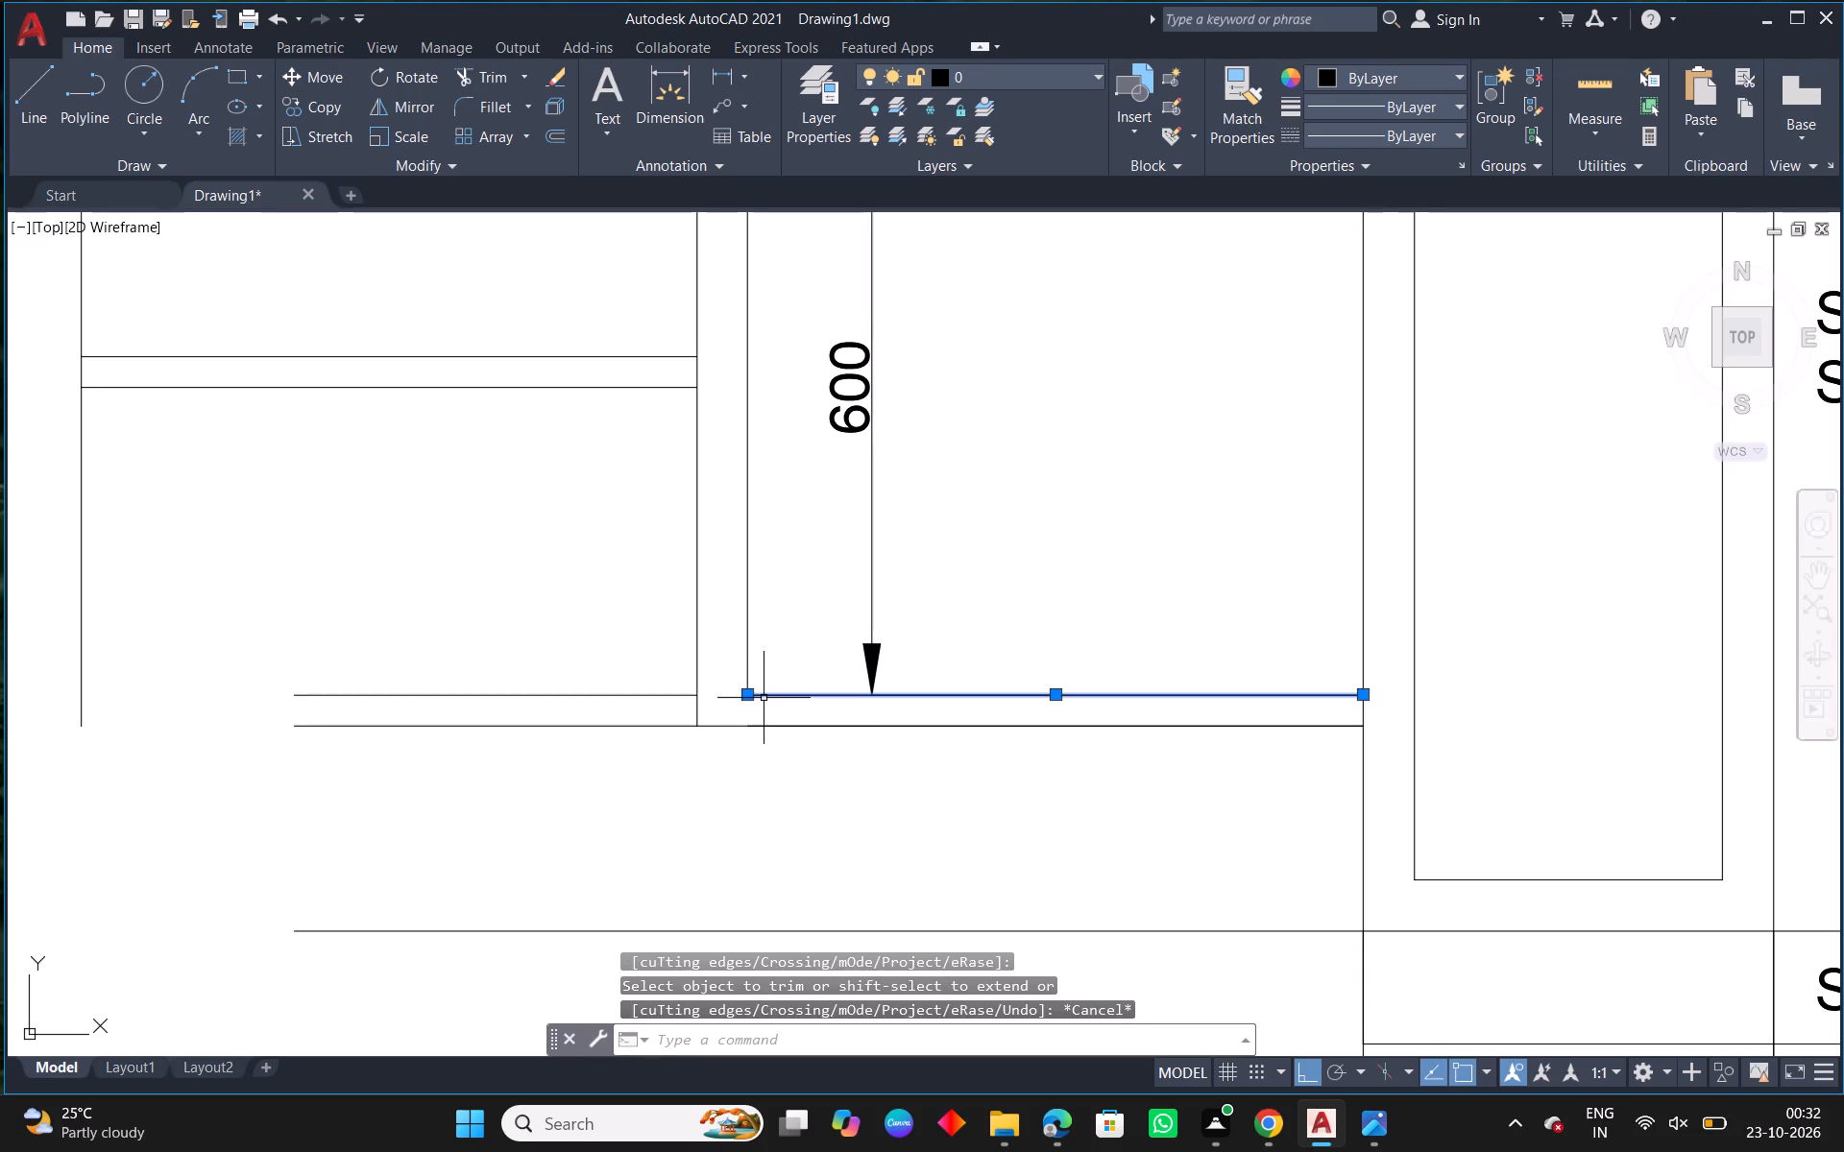
key(Delete)
Trim the stub of the new column's right edge between its bottom line and the base line.
text(TR)
key(space)
key(space)
click(700, 711)
key(Escape)
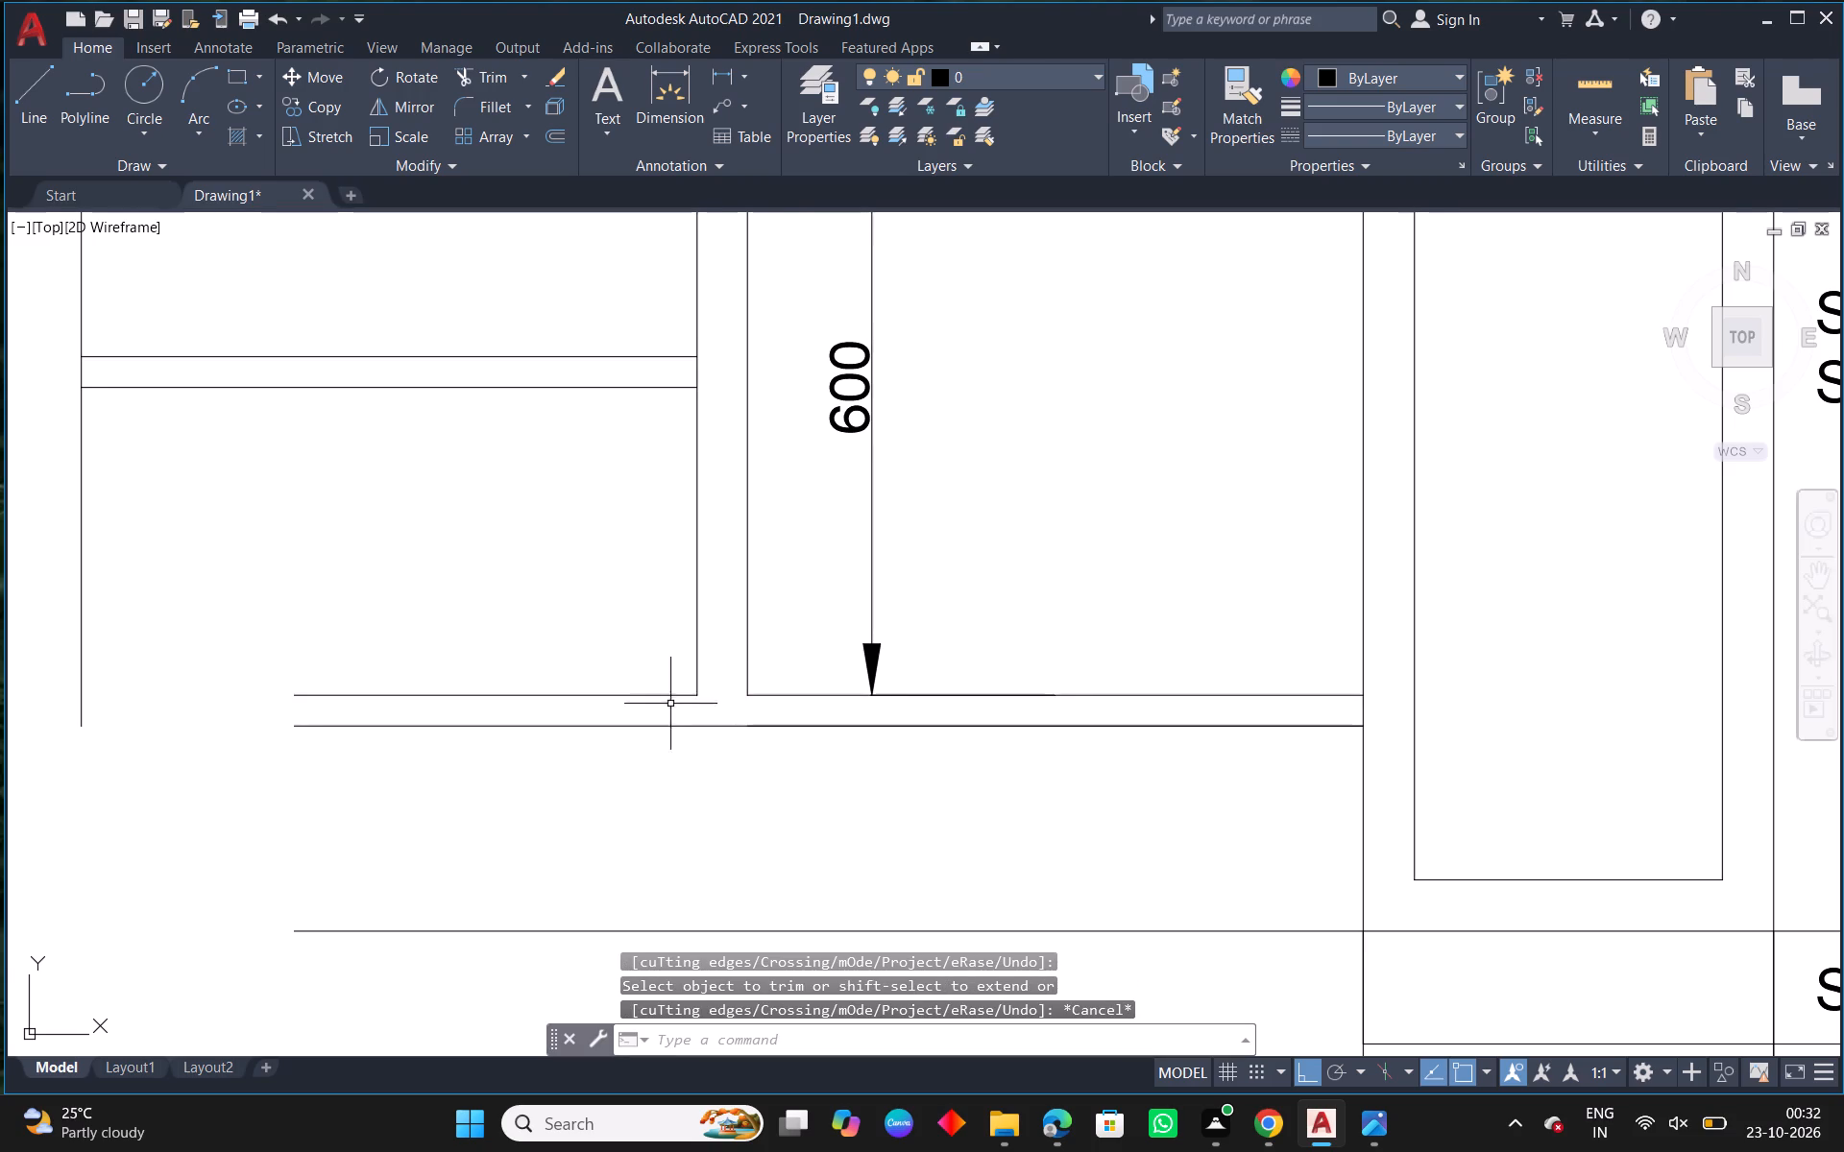
Fillet the new column's bottom line to its left edge with a square corner.
middle_drag(670, 704, 854, 675)
key(f)
key(space)
click(613, 667)
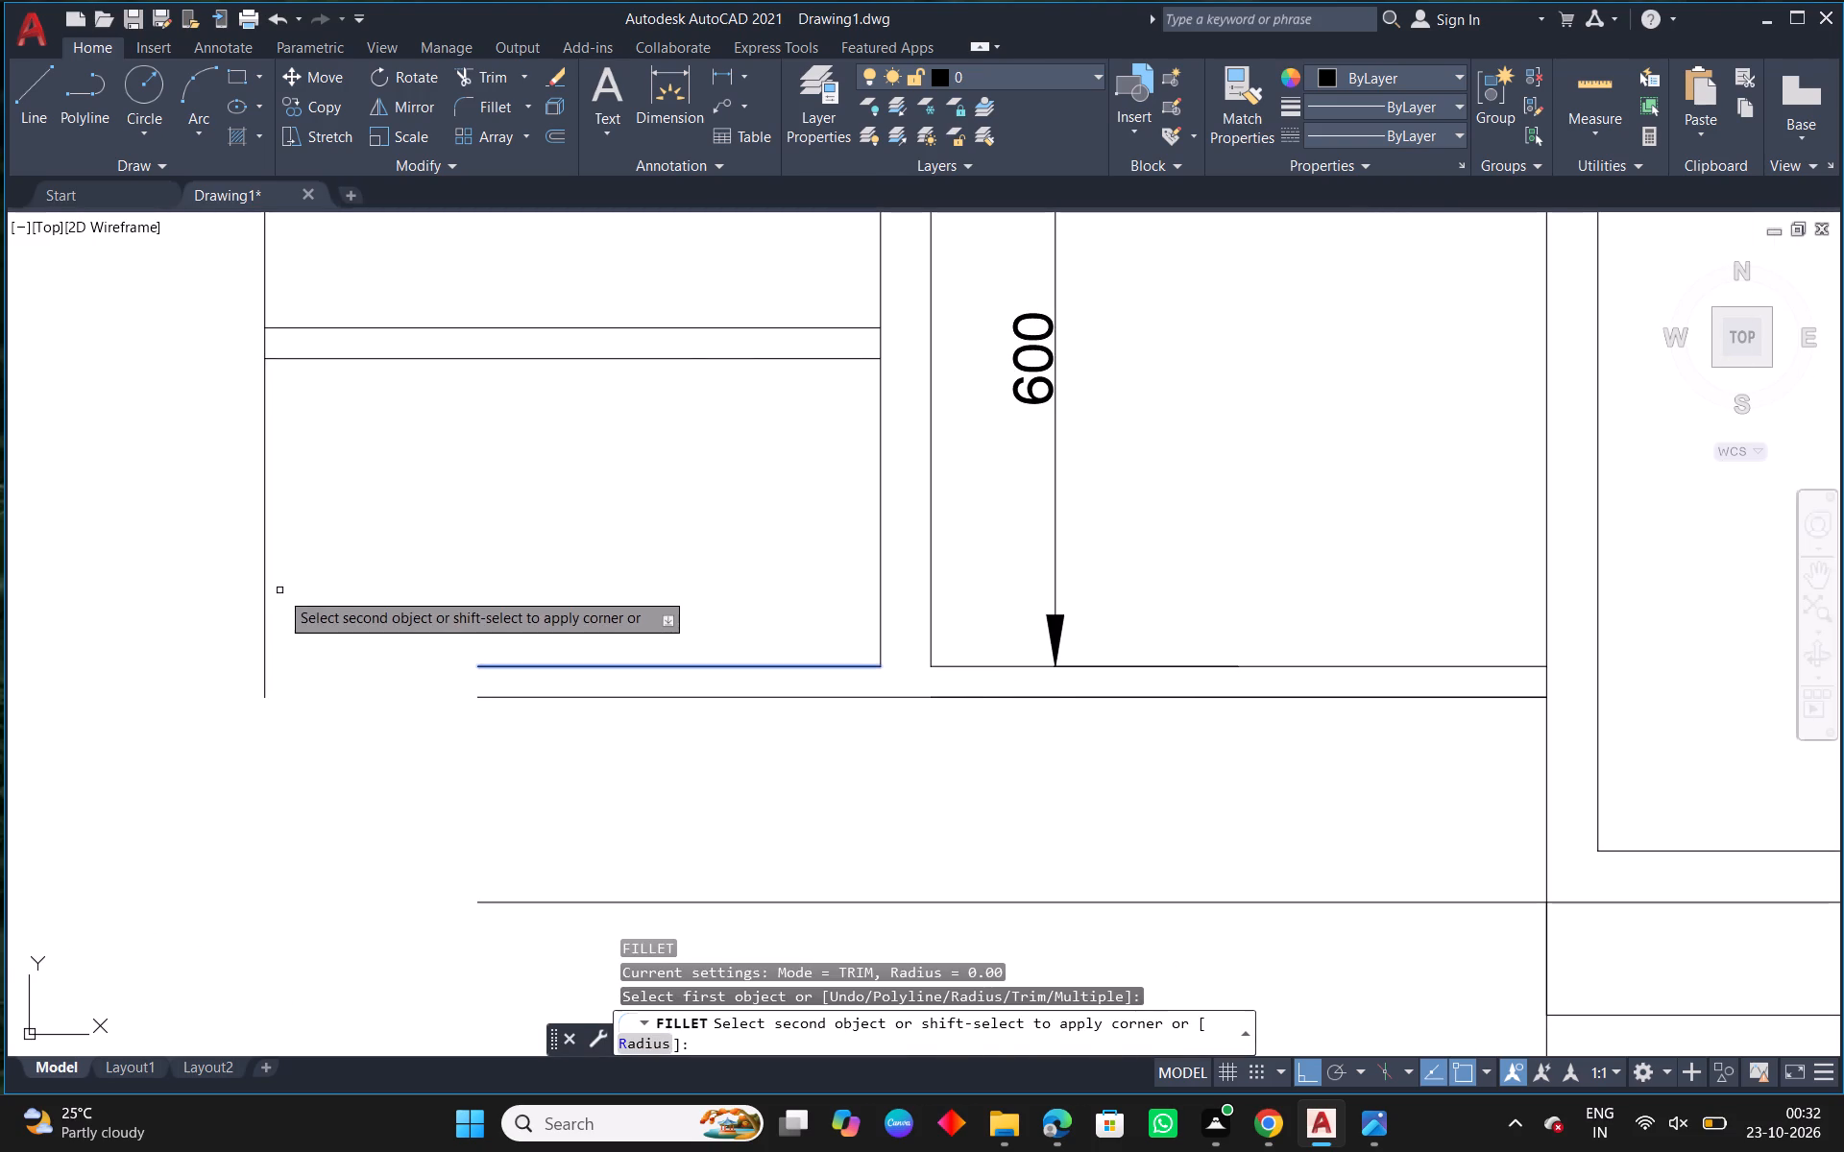
click(269, 605)
click(266, 608)
key(Escape)
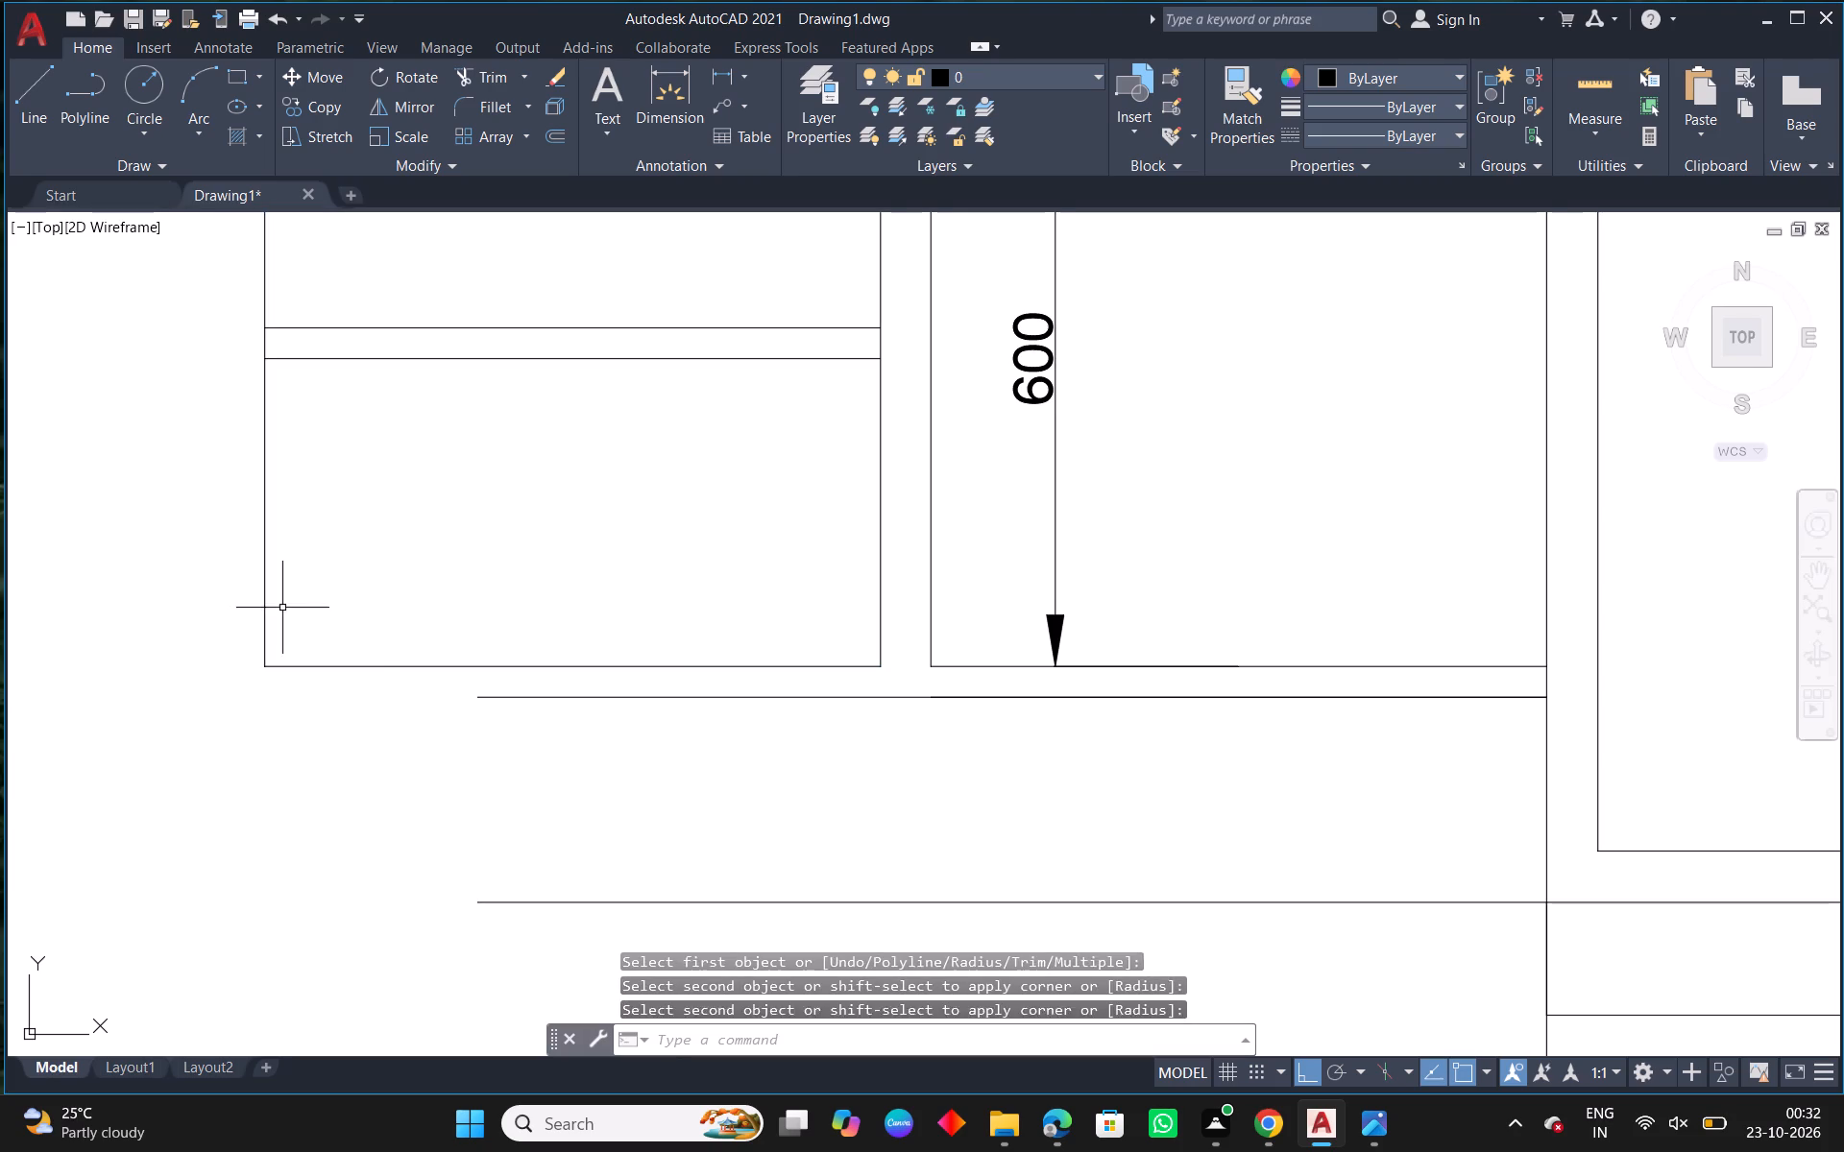
Fillet the base line to the new column's left edge, extending it to a square corner.
key(f)
key(space)
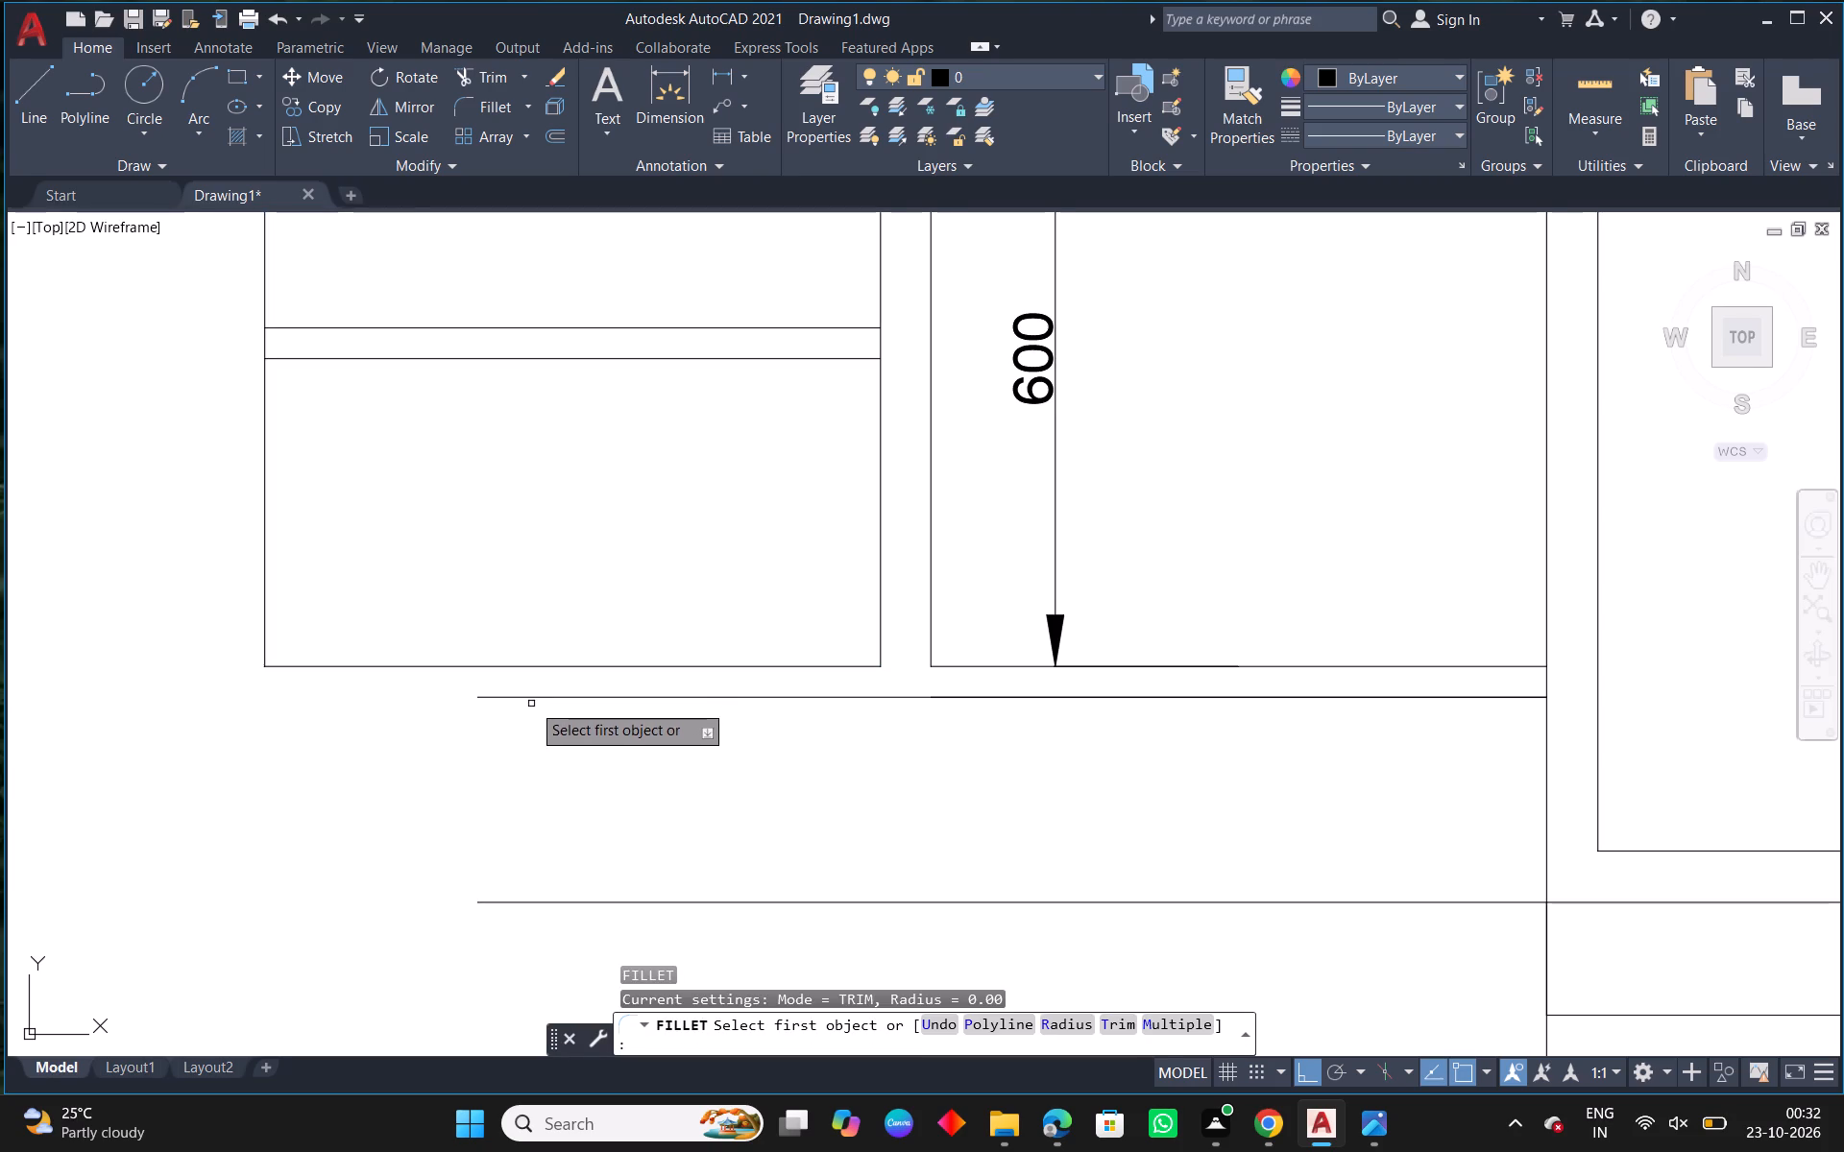
click(534, 699)
click(268, 611)
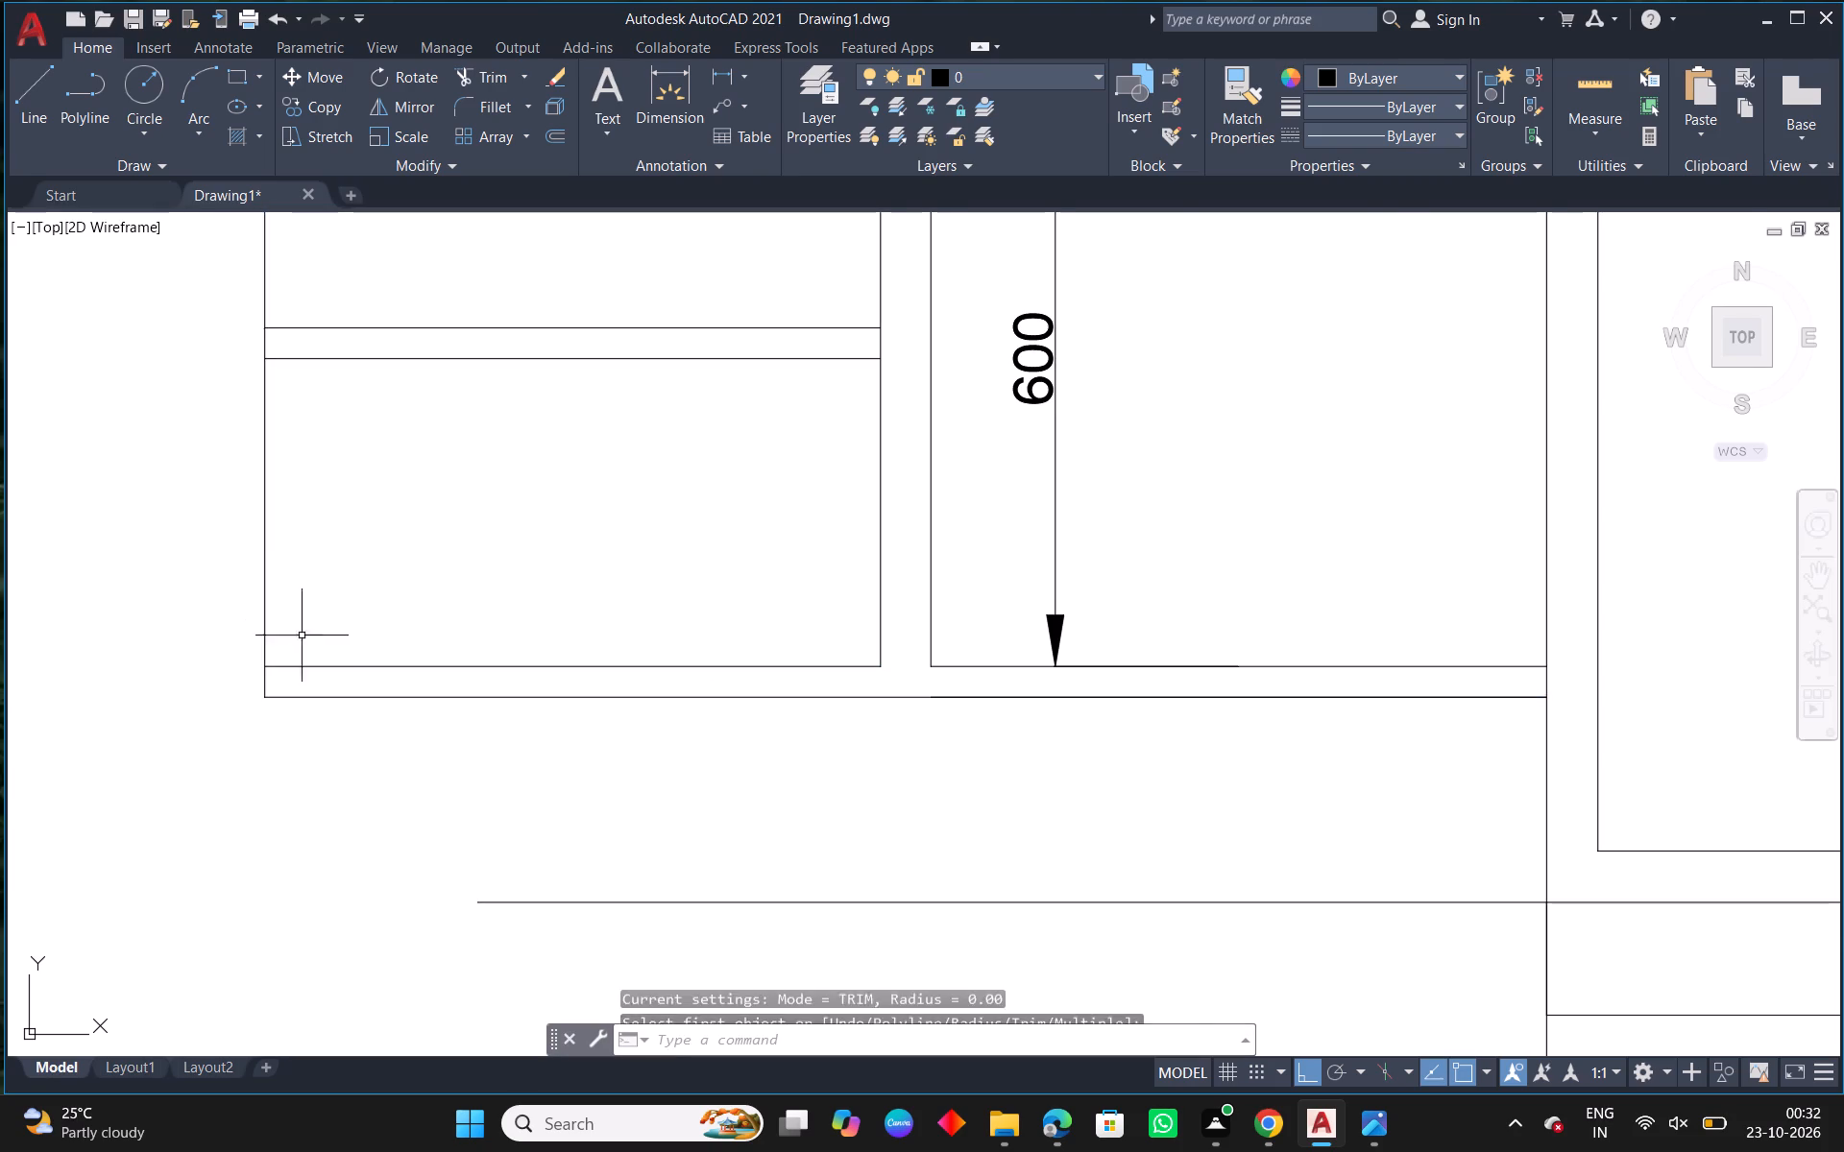
Trim both side edges across the third shelf's thickness and the left edge stub between the bottom and base lines.
scroll(464, 655, down, 1)
middle_drag(523, 498, 589, 599)
scroll(767, 527, up, 2)
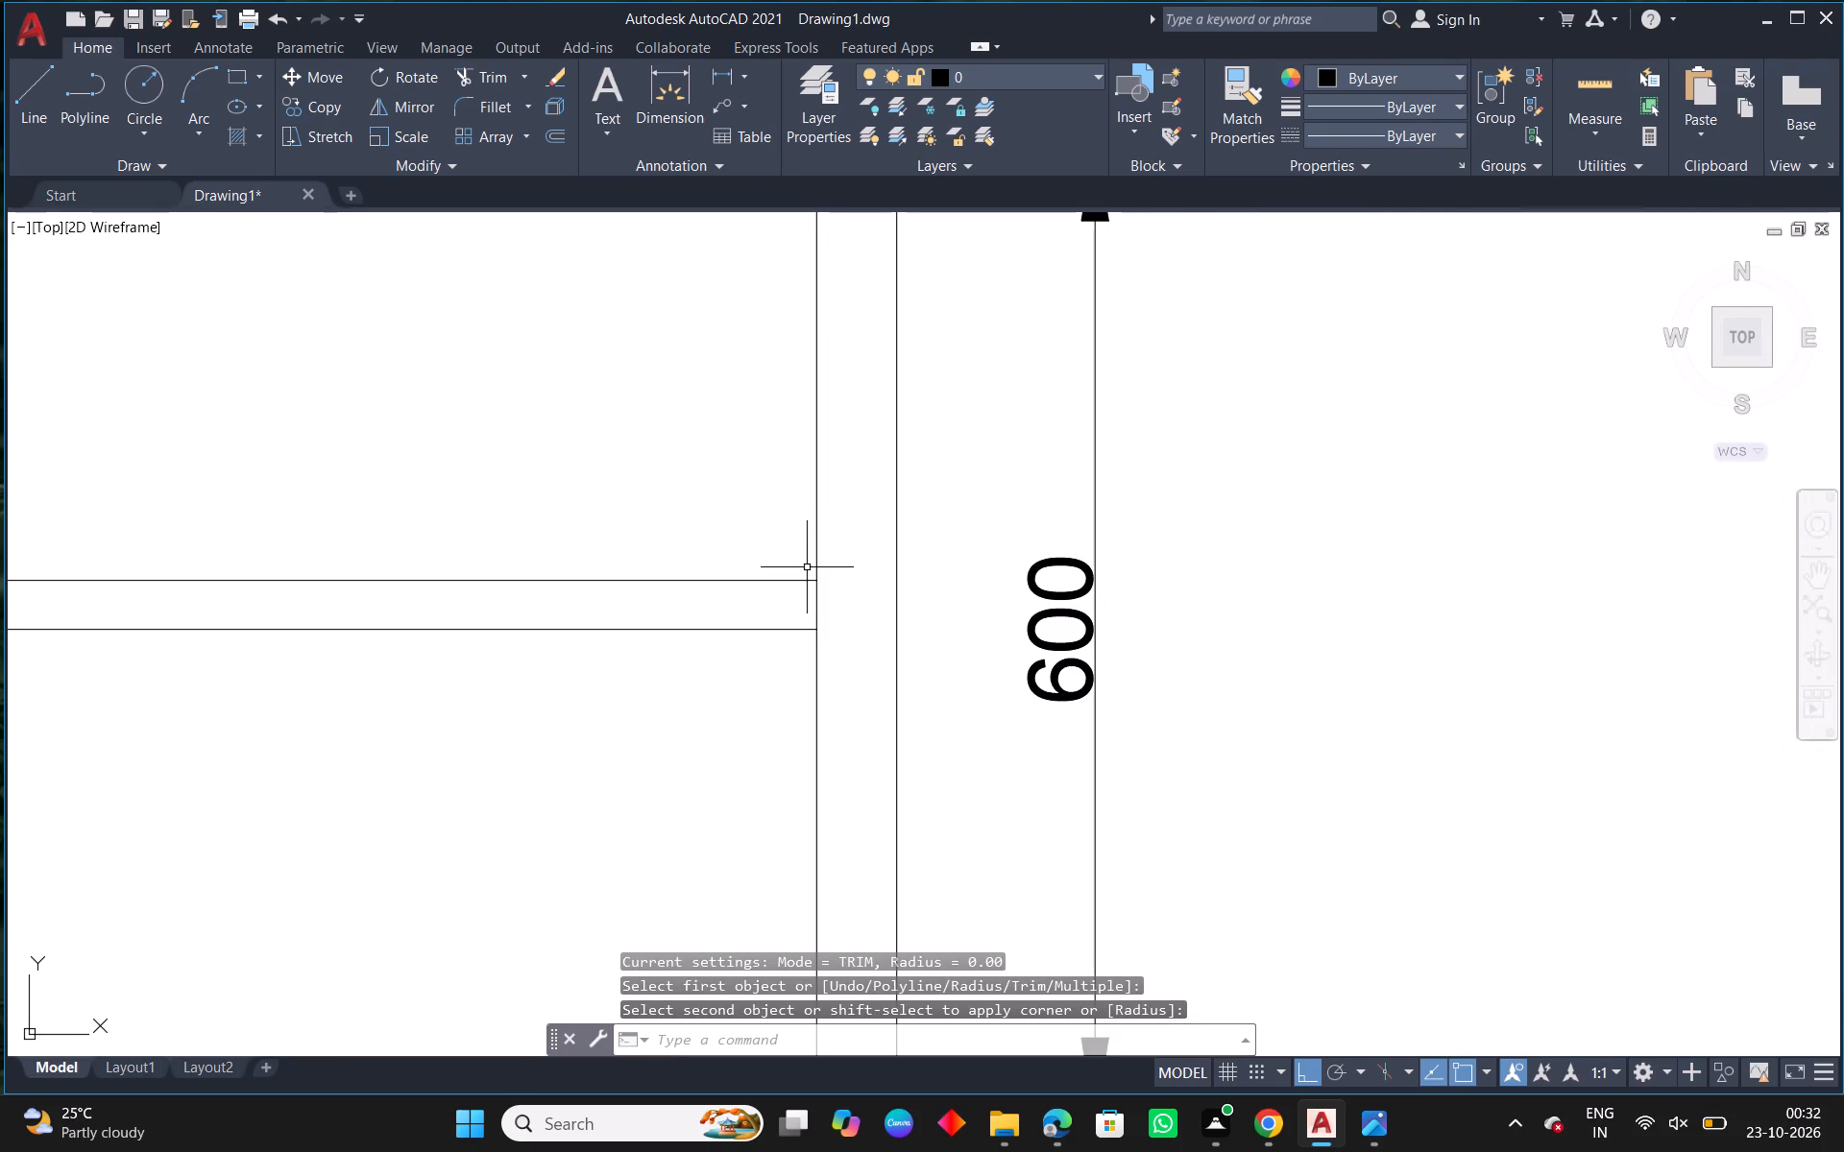
text(TR)
key(space)
key(space)
click(814, 609)
scroll(814, 609, down, 1)
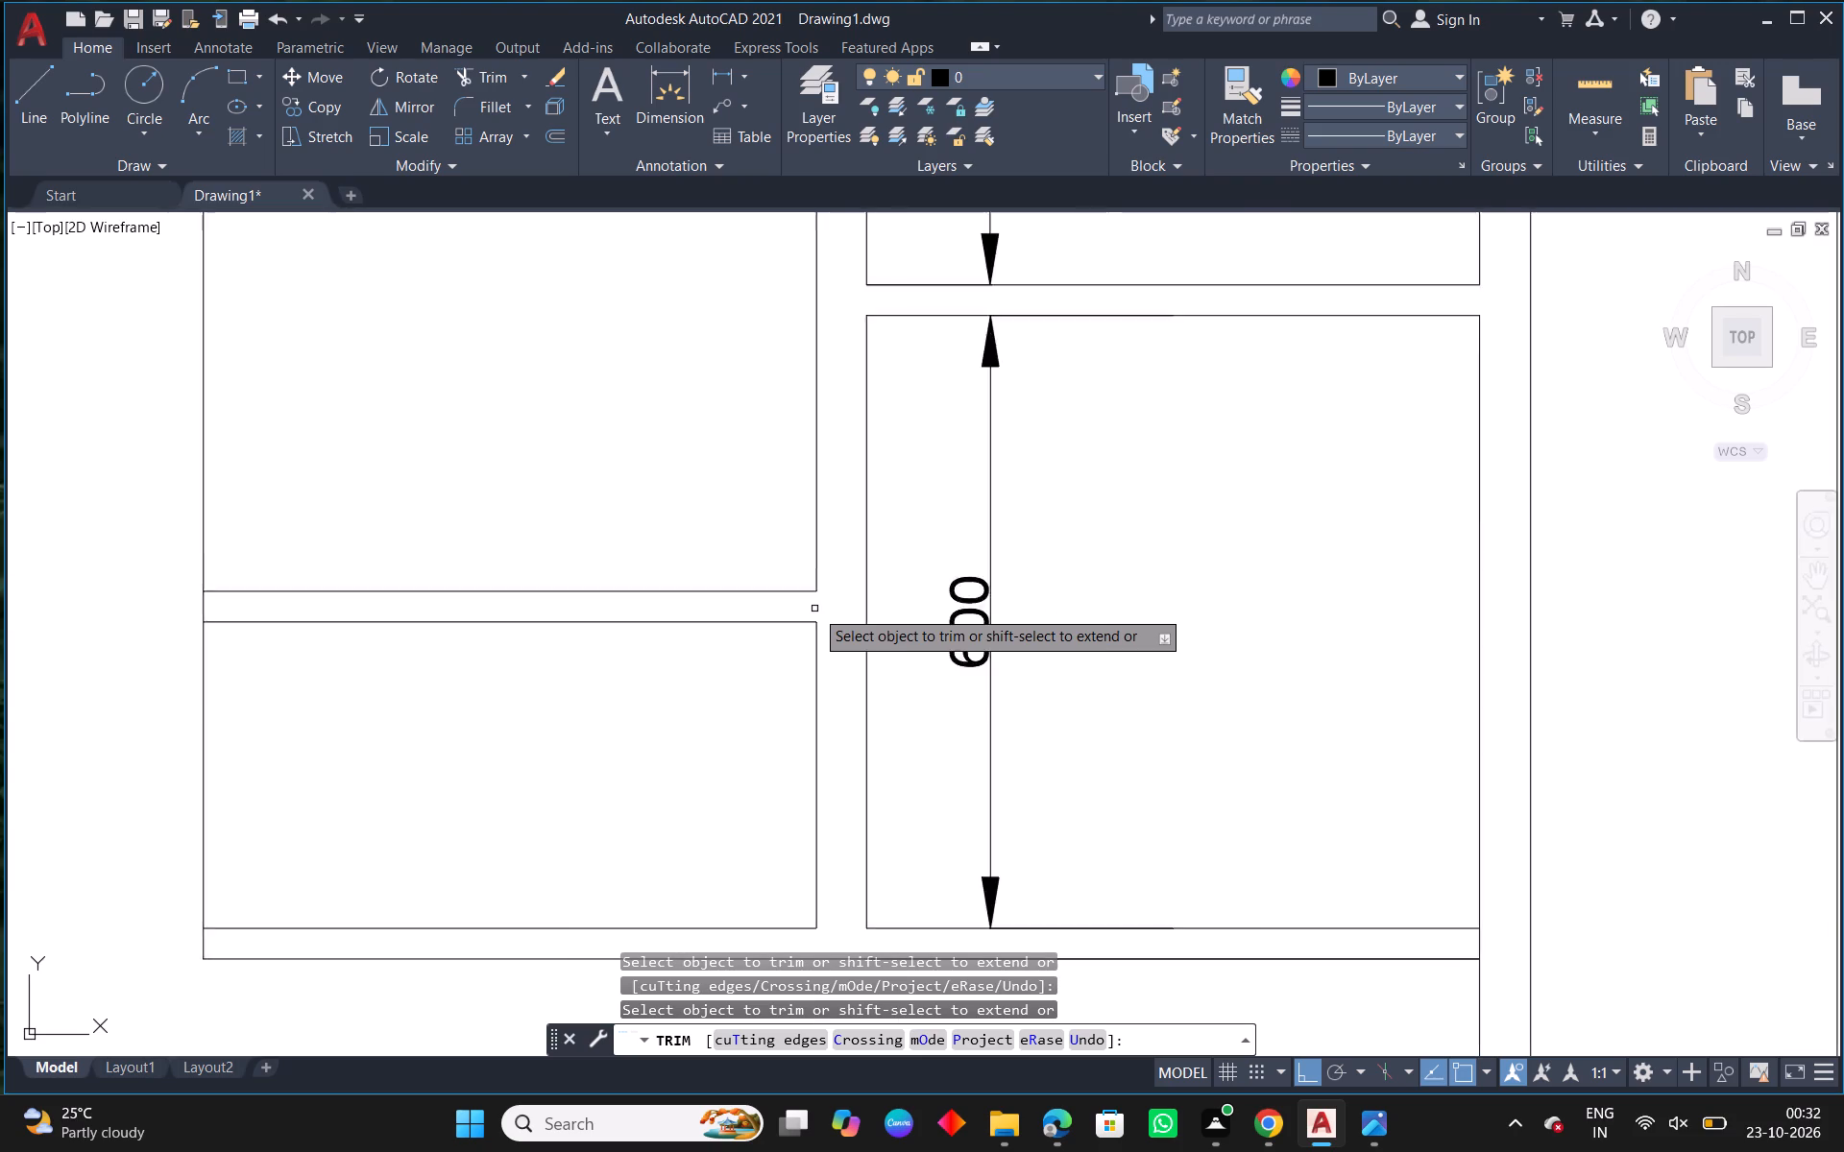
scroll(814, 609, down, 1)
click(434, 611)
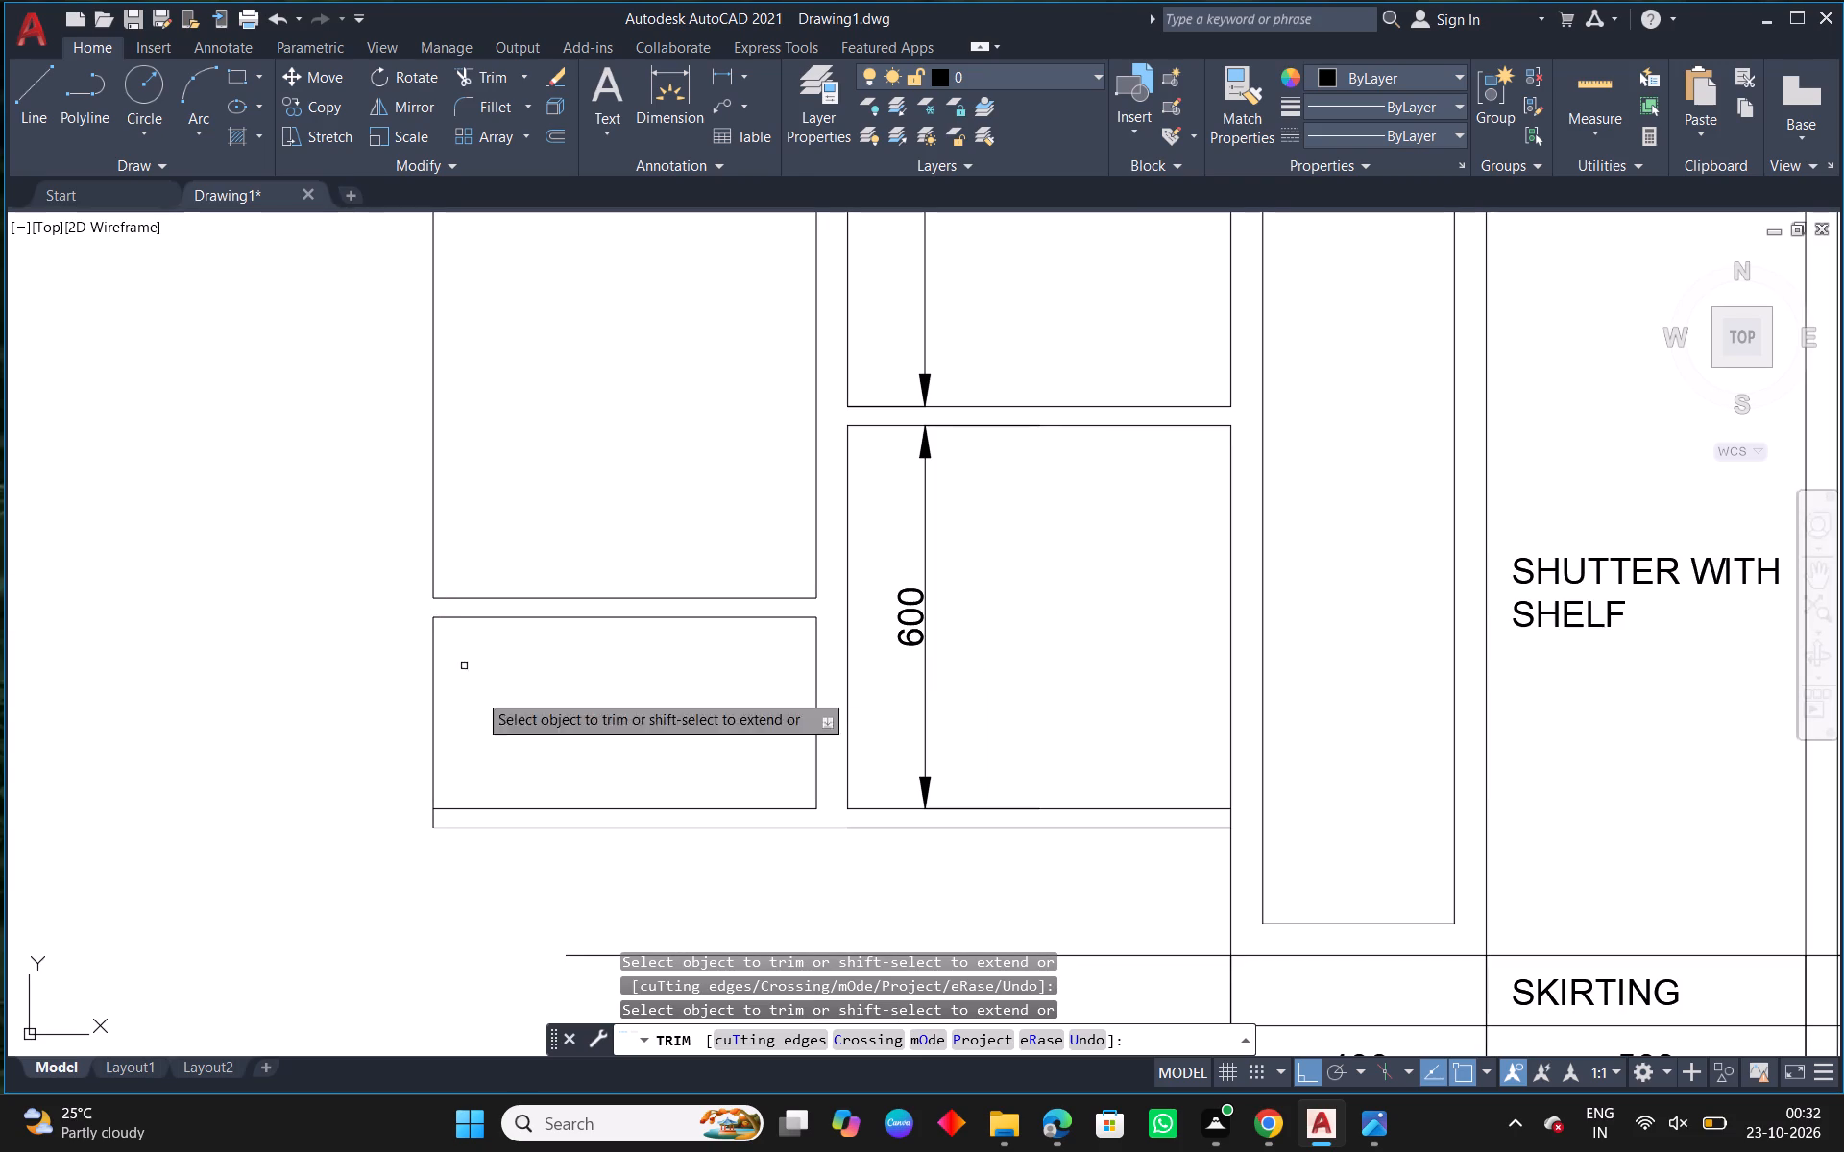
click(431, 816)
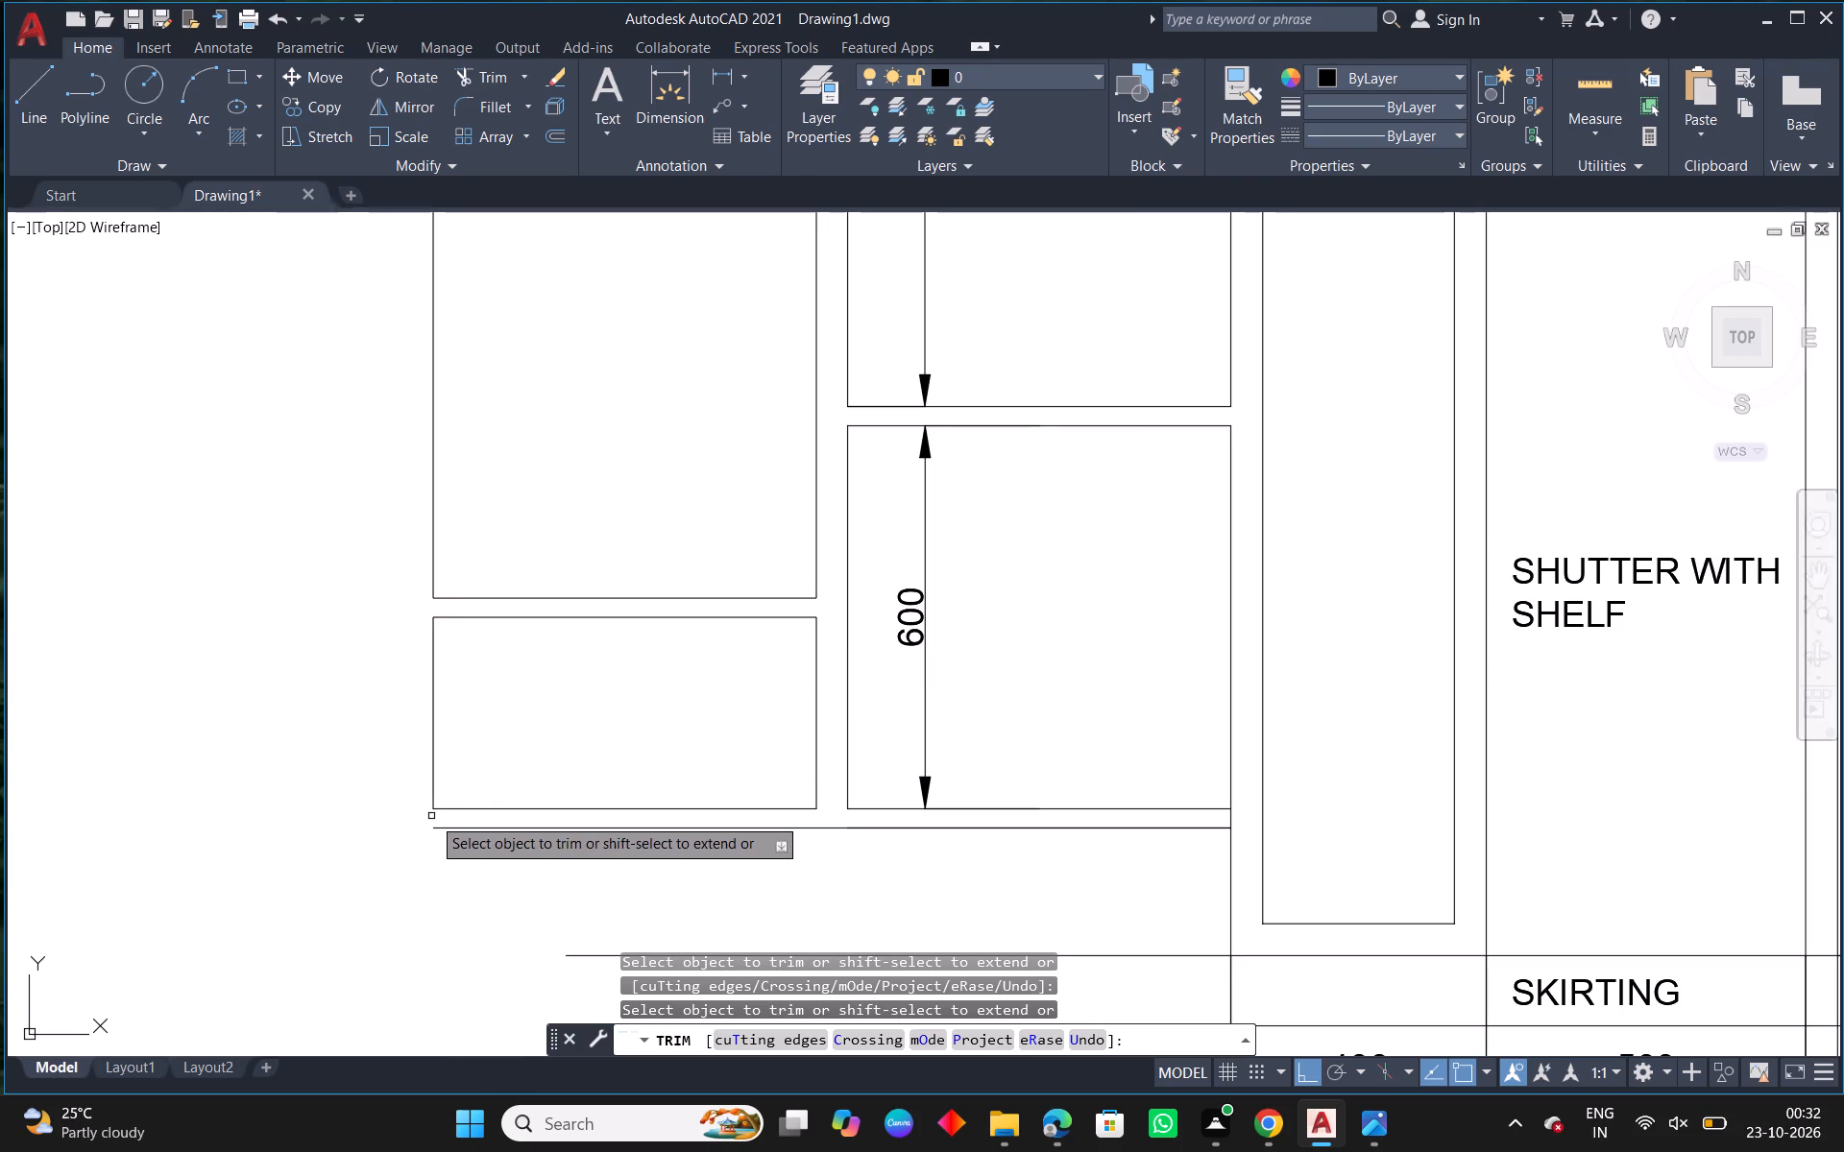
key(Escape)
Trim the new column's left edge across the thickness of the second shelf and the first shelf.
scroll(534, 783, down, 2)
scroll(513, 505, up, 1)
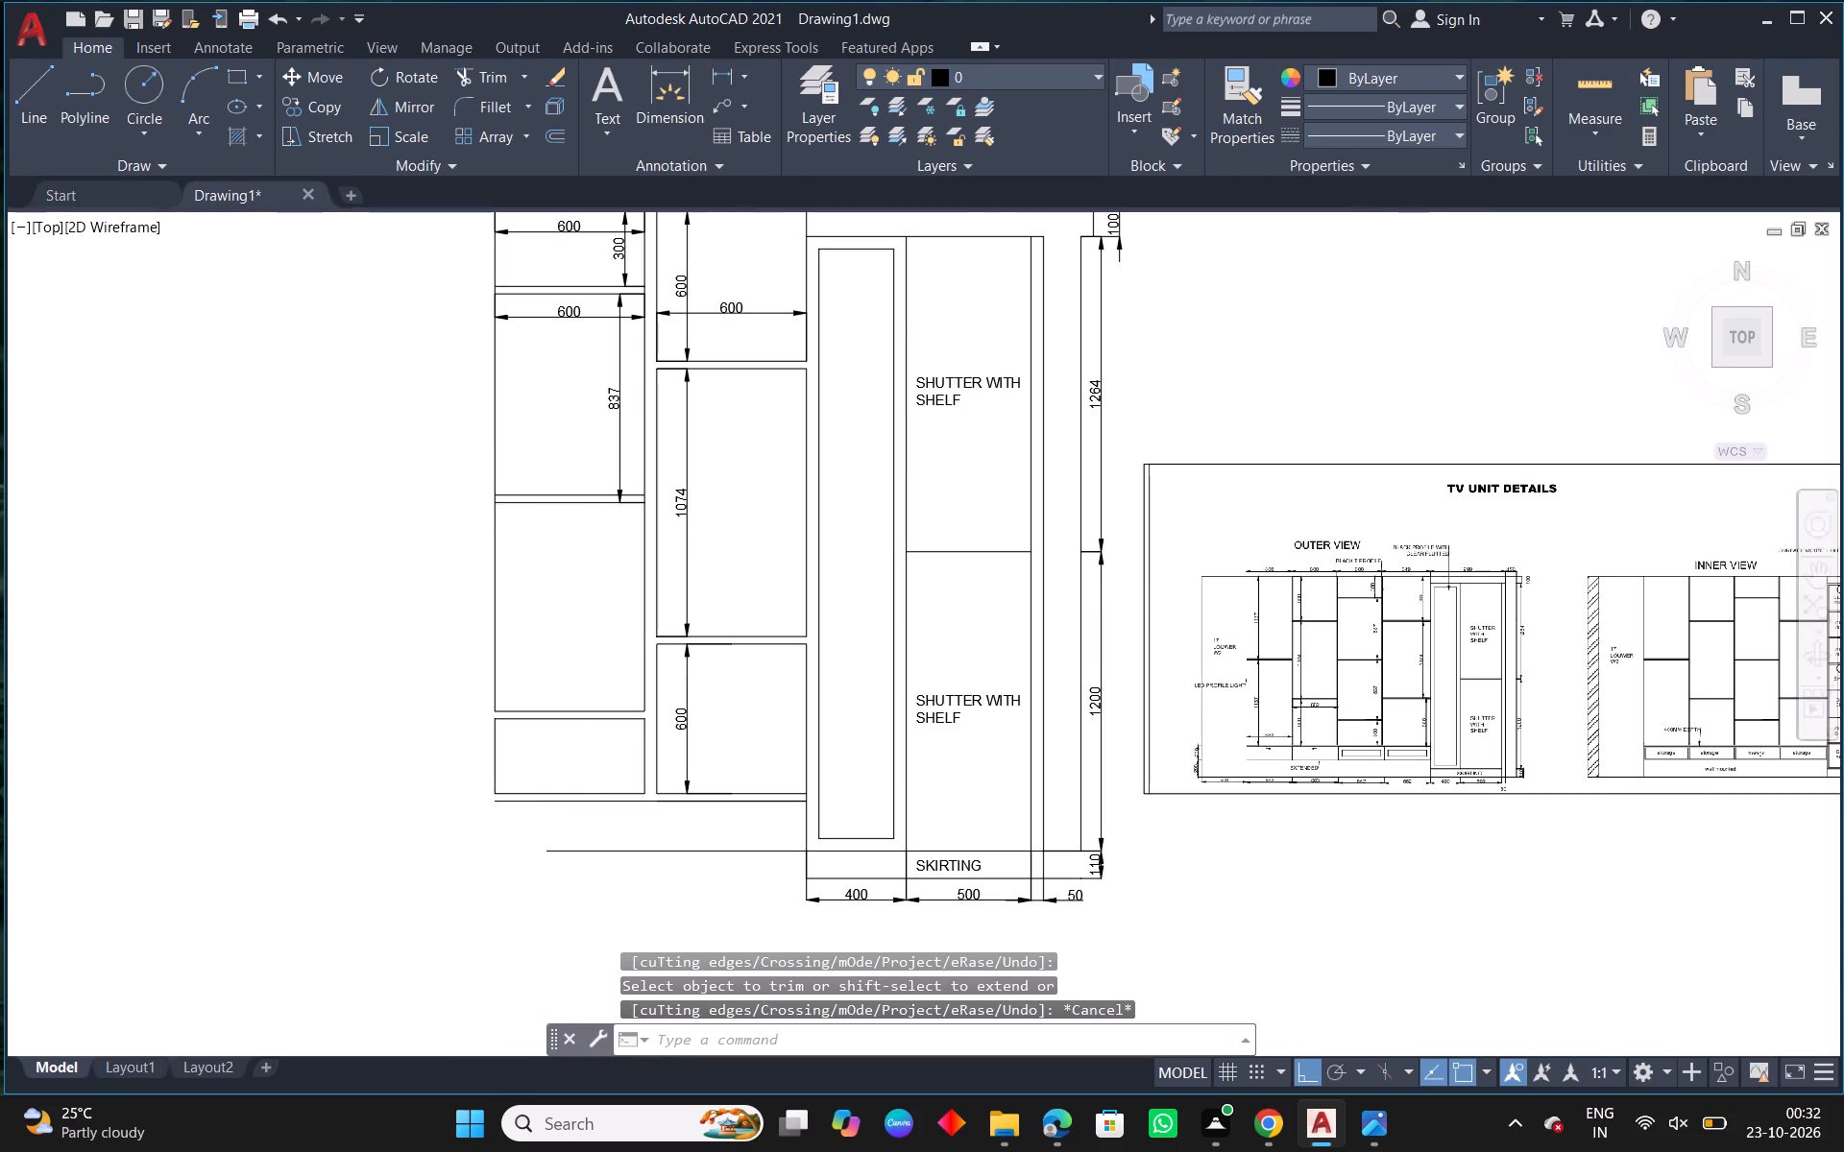
scroll(498, 490, up, 1)
middle_drag(504, 501, 577, 714)
text(TR)
key(space)
key(space)
scroll(544, 713, up, 1)
click(544, 712)
scroll(587, 471, down, 2)
middle_drag(637, 395, 691, 519)
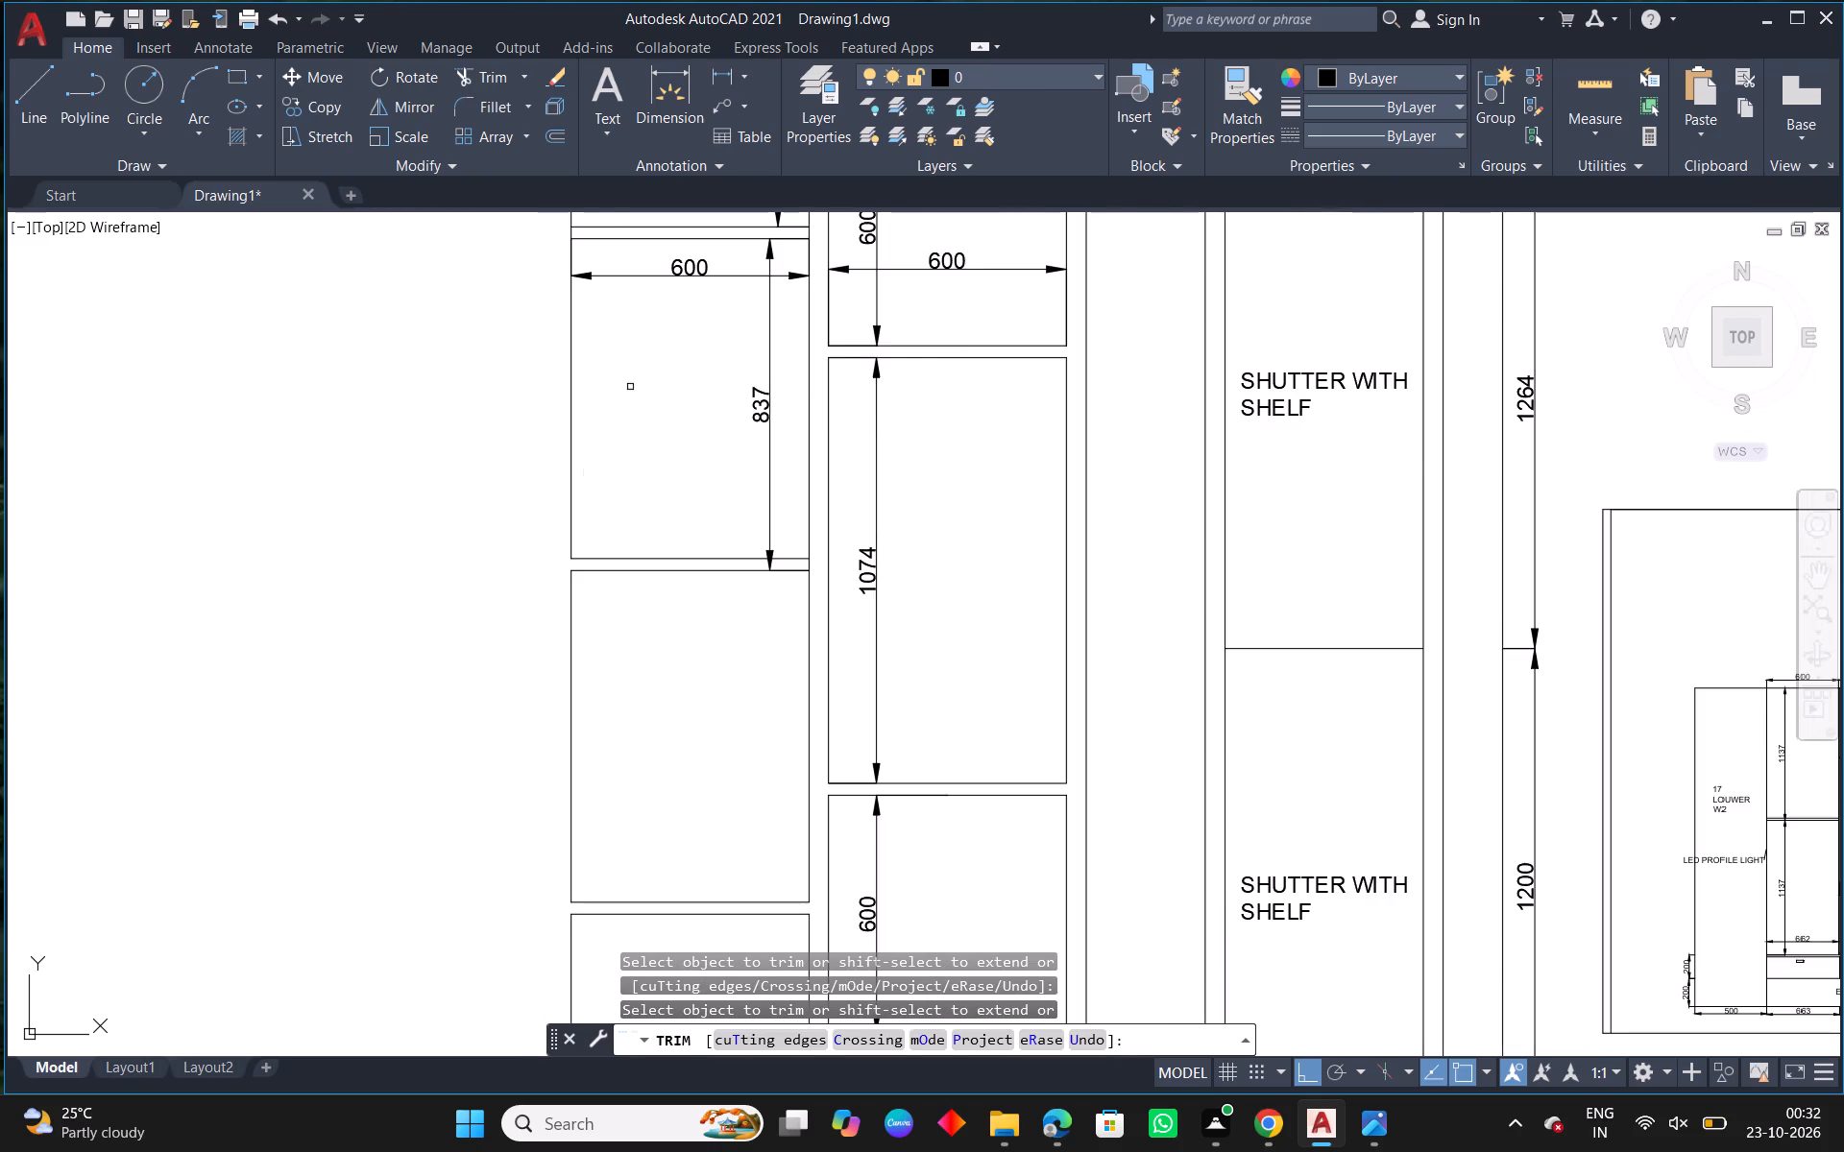
middle_drag(691, 519, 721, 638)
scroll(684, 469, up, 3)
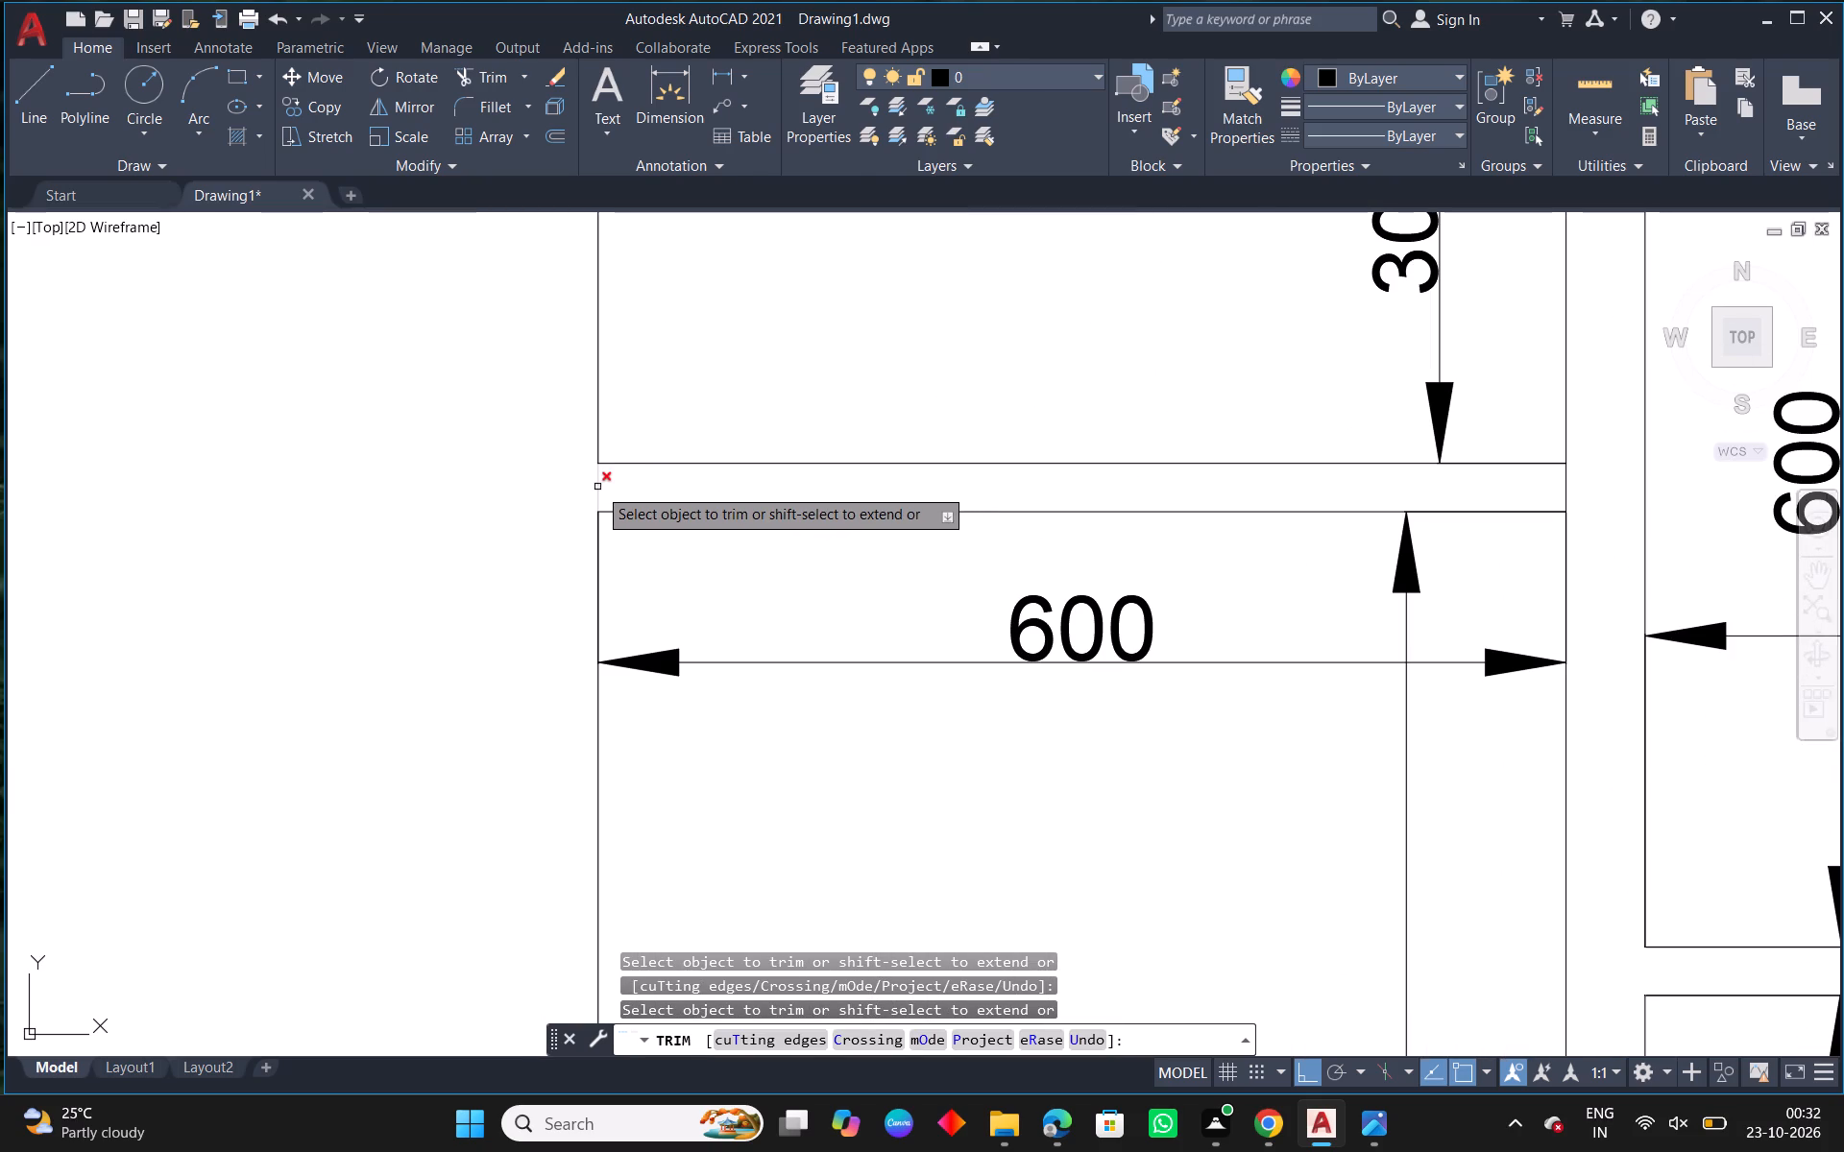
click(597, 487)
right_click(597, 487)
click(664, 511)
Add a vertical dimension from the second shelf's lower line to the third shelf's lower line, aligned with the 837 dimension above.
scroll(753, 559, down, 4)
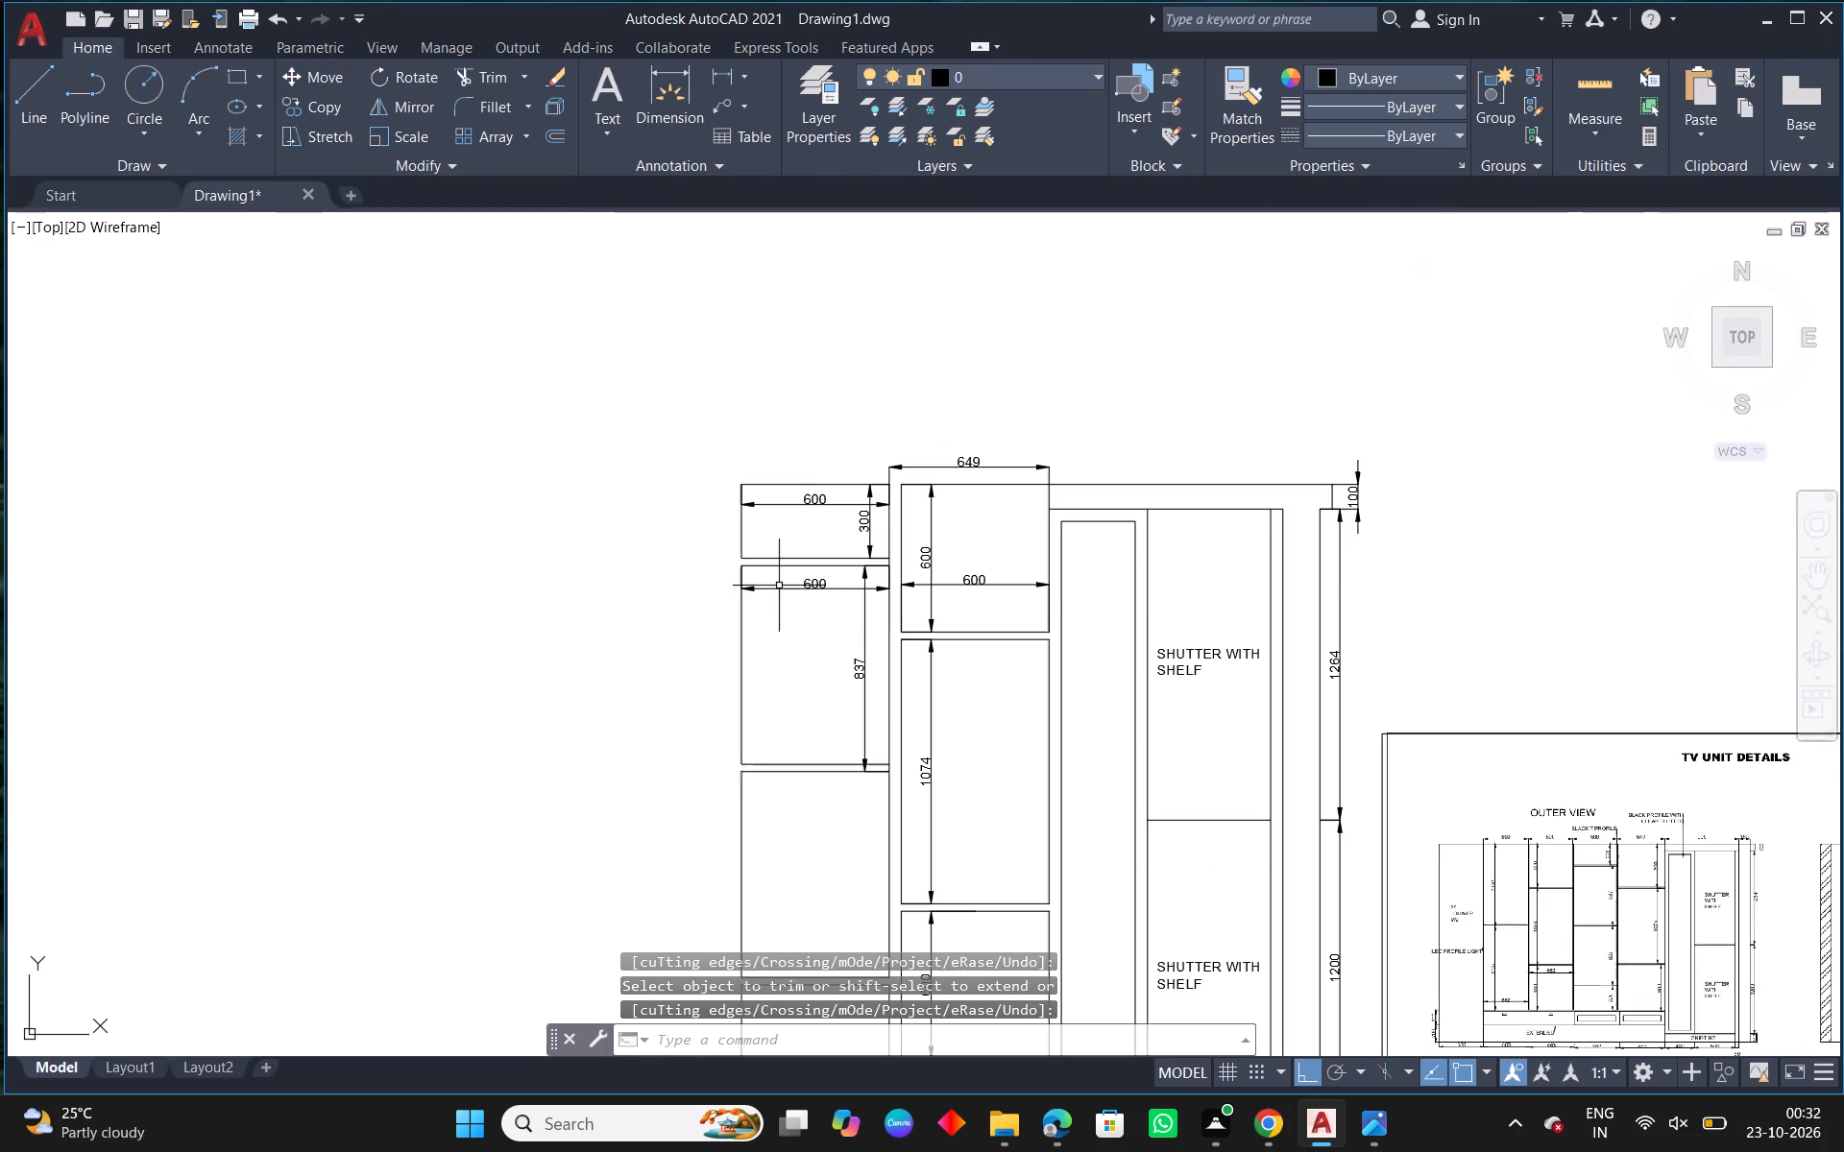
middle_drag(891, 678, 870, 463)
middle_drag(865, 664, 718, 552)
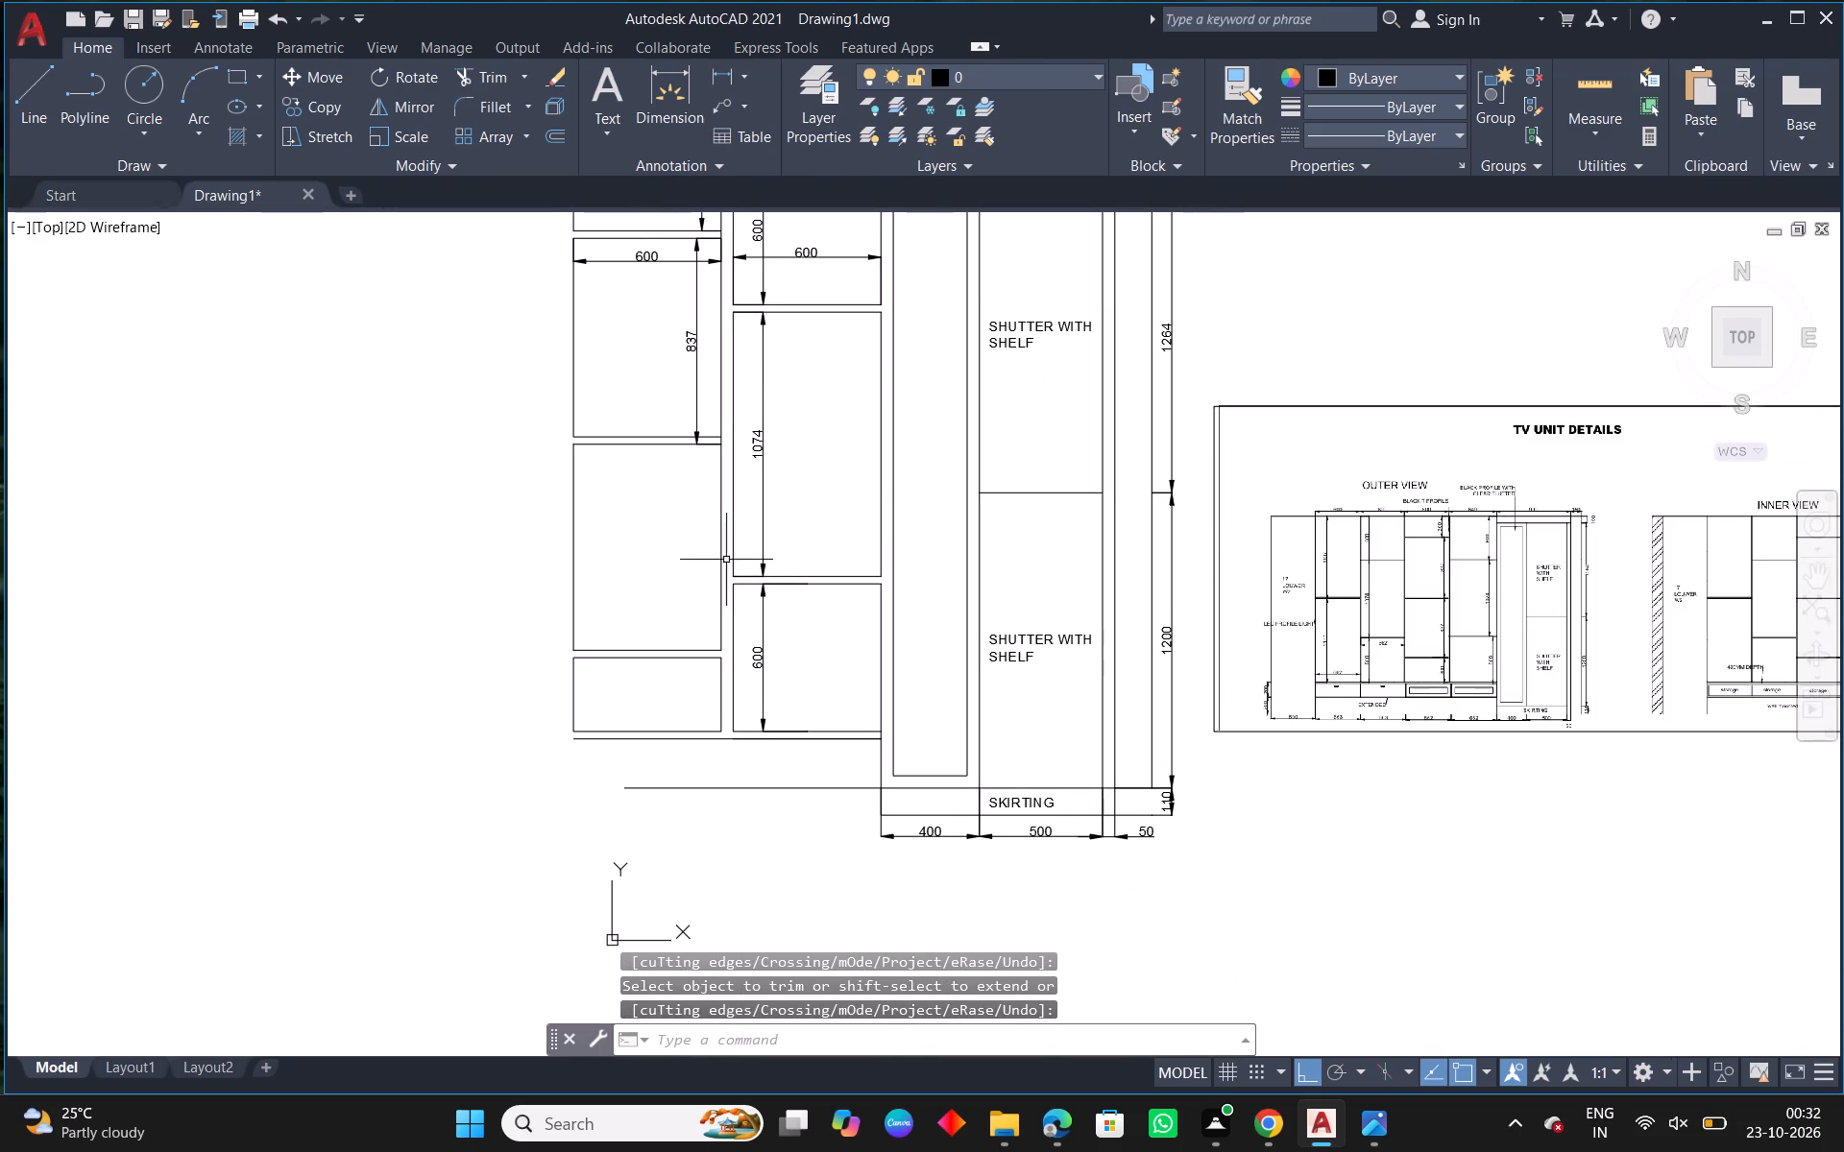
click(646, 116)
scroll(719, 549, up, 1)
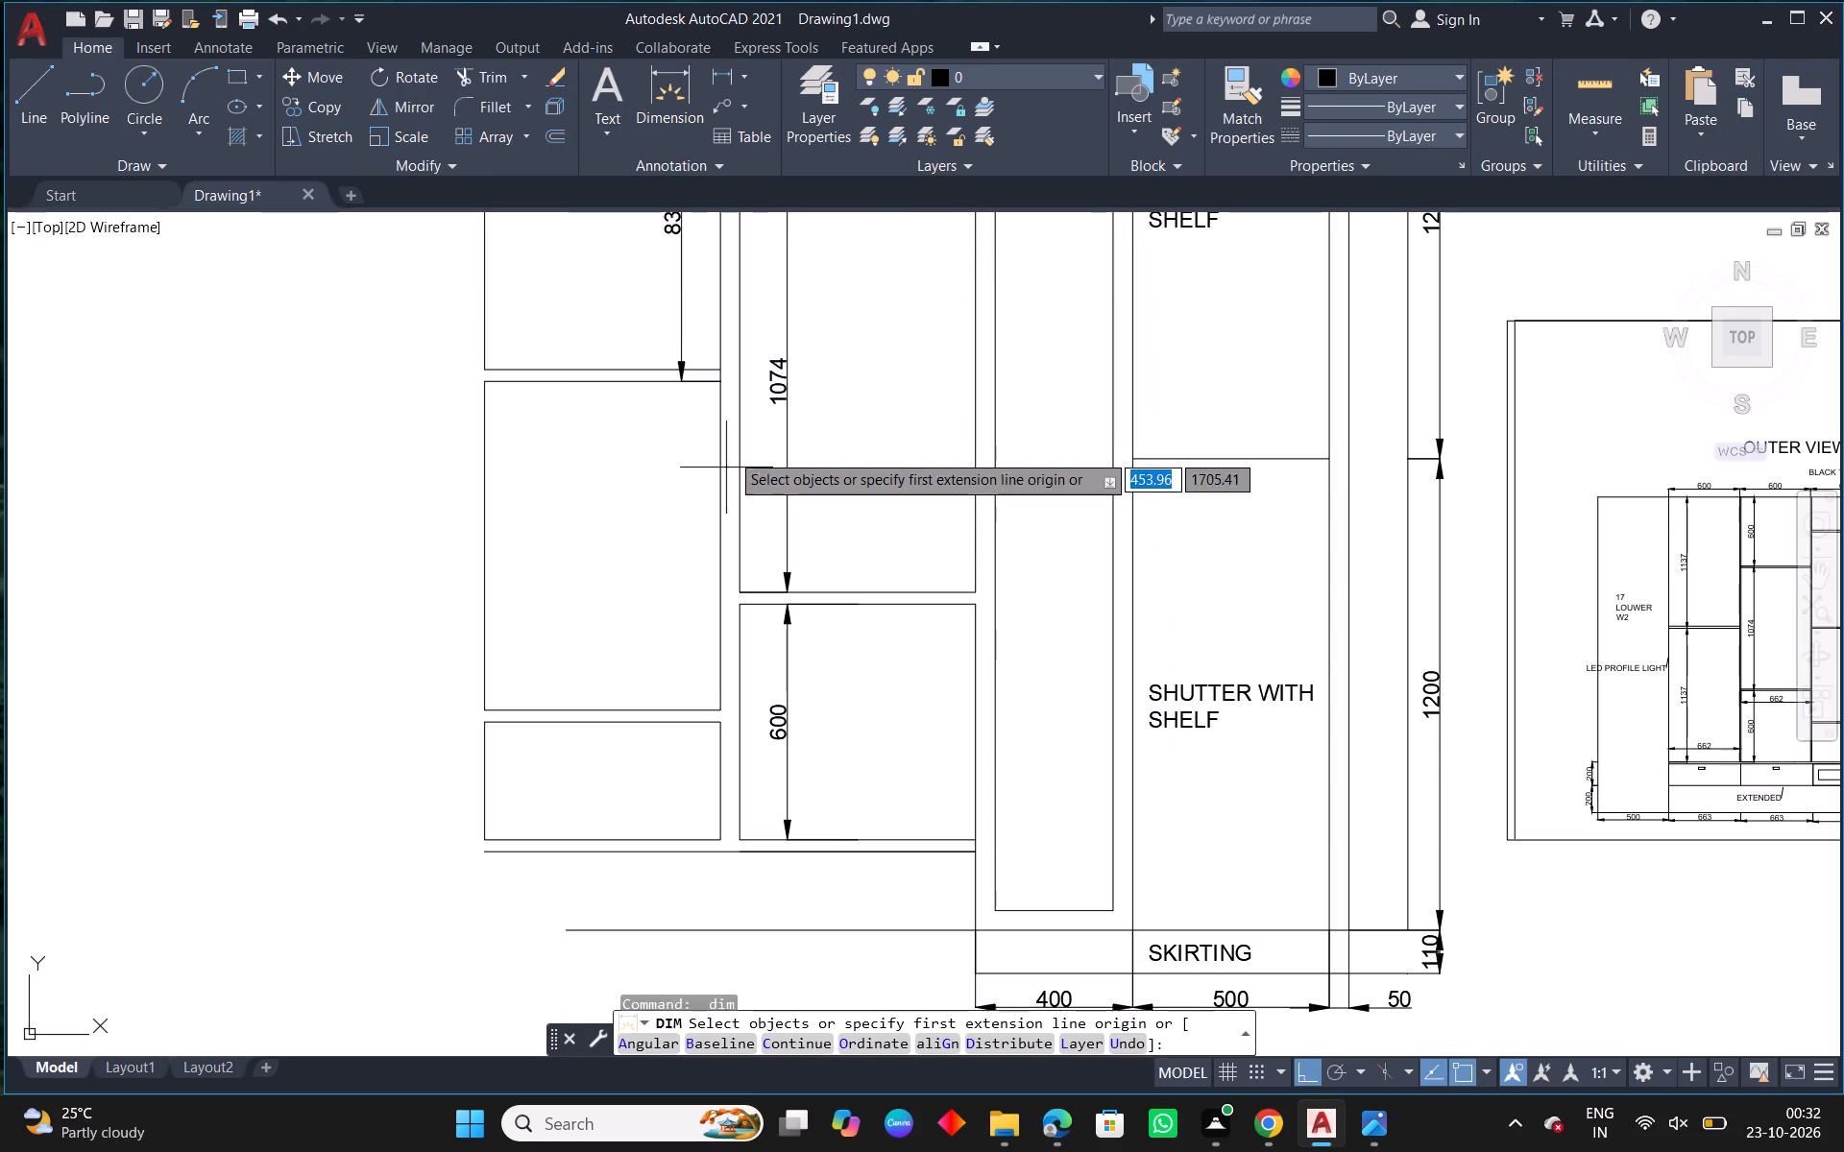
click(716, 382)
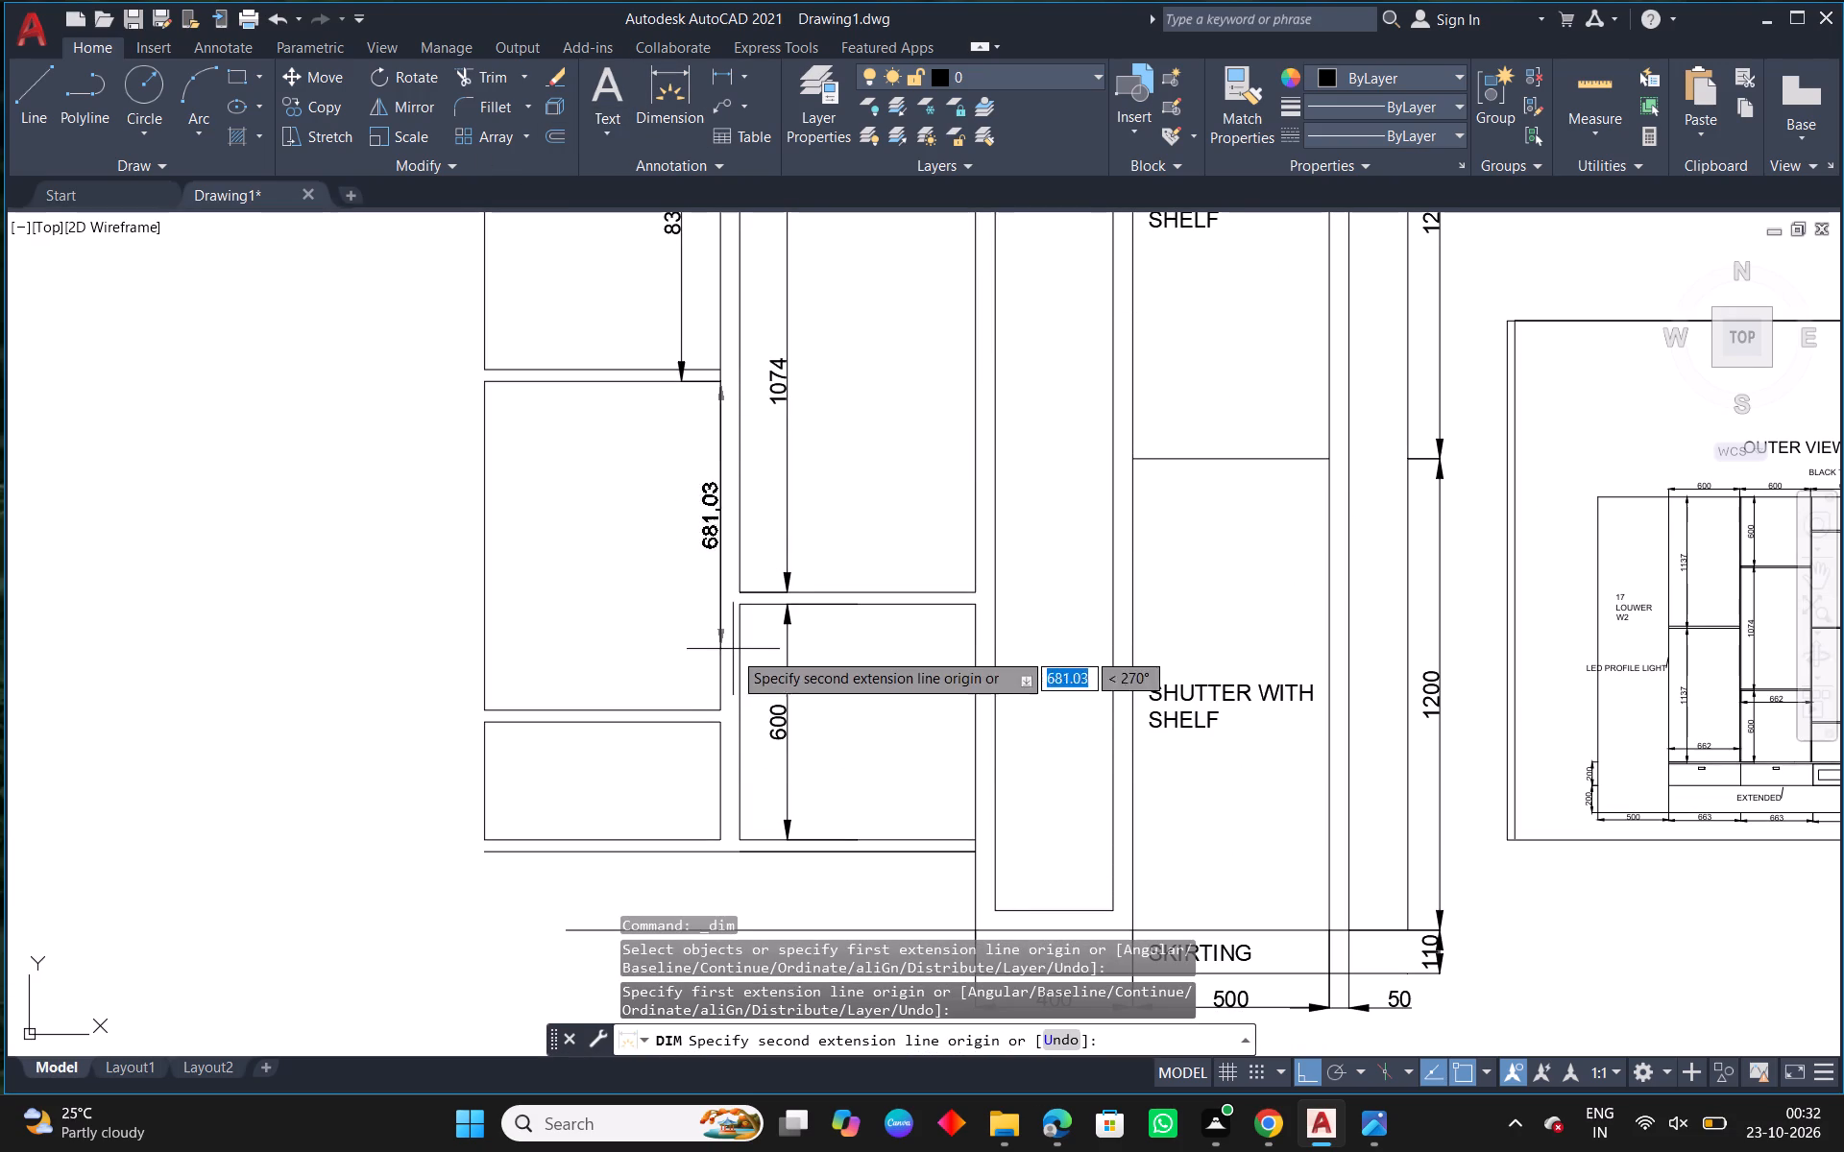
click(722, 727)
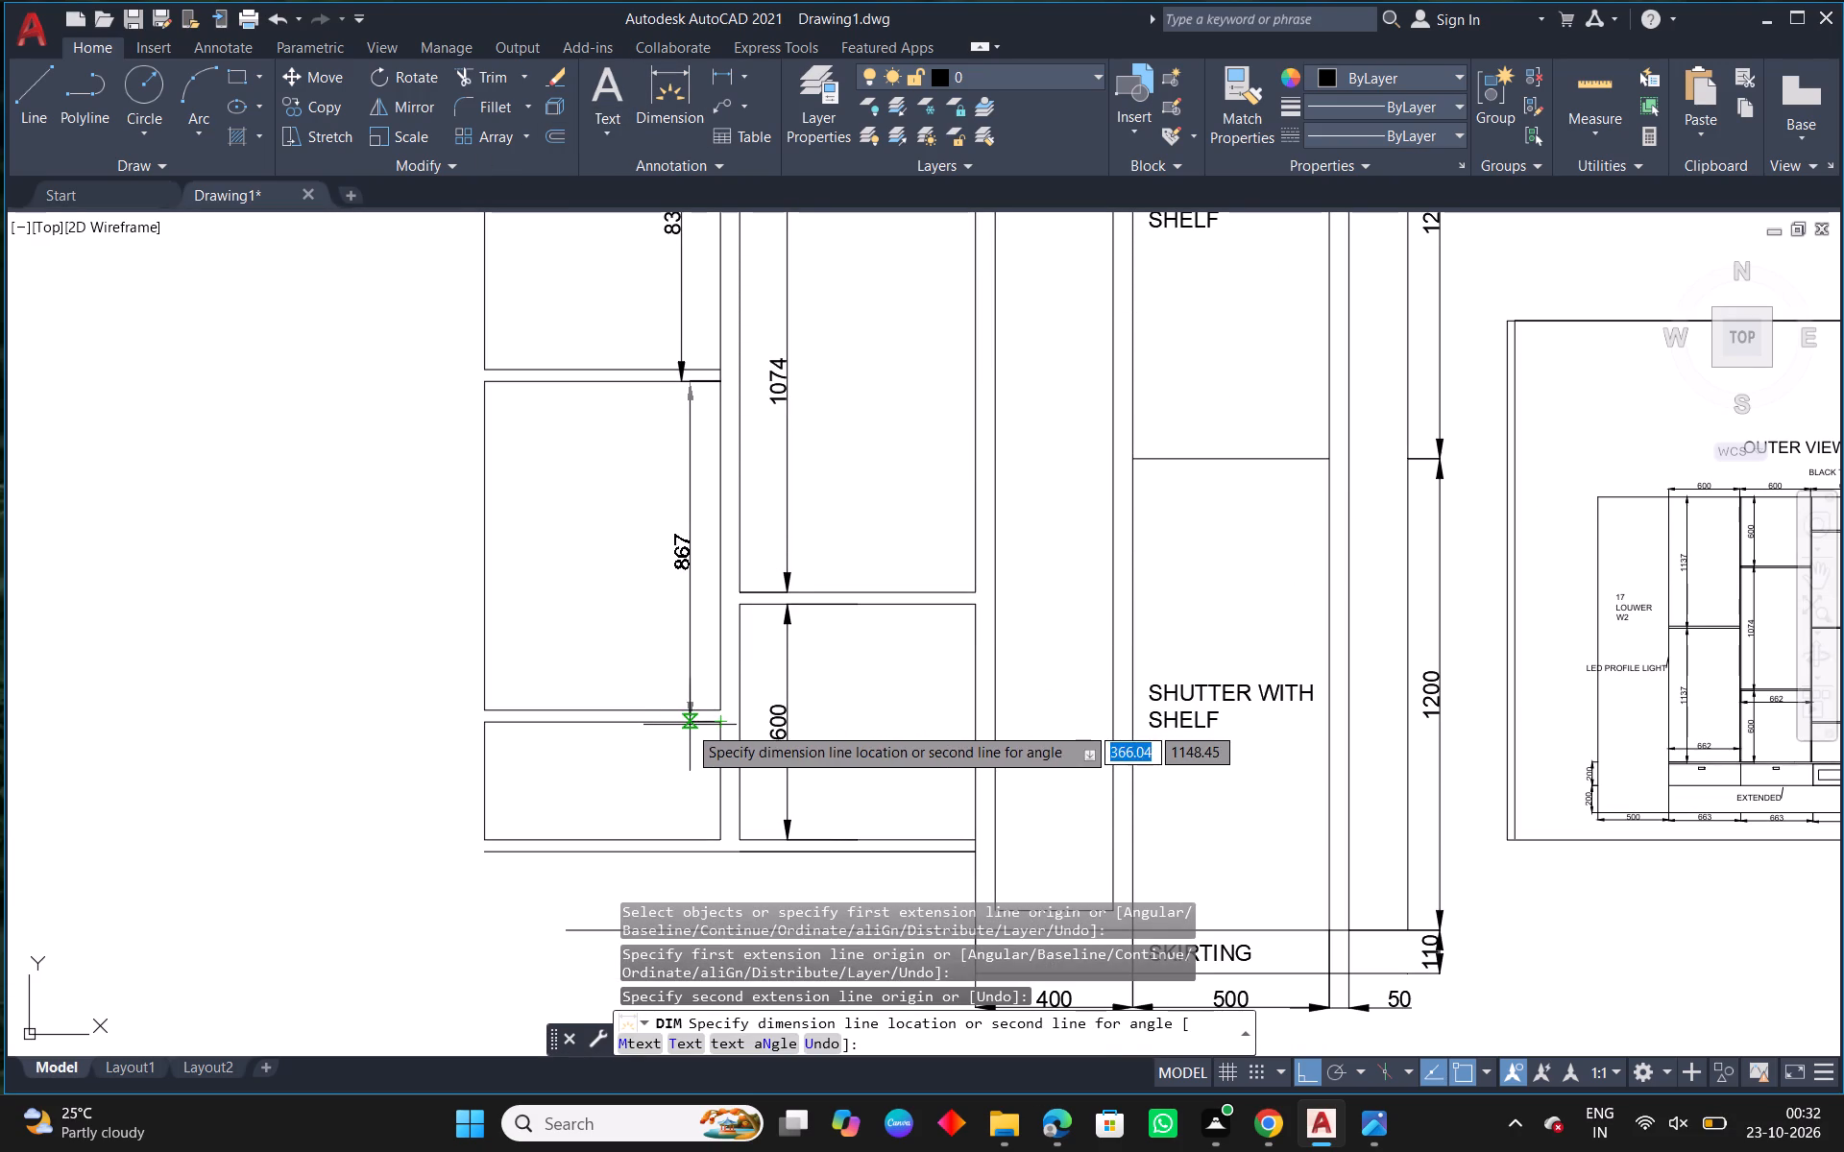
click(680, 725)
scroll(731, 741, down, 1)
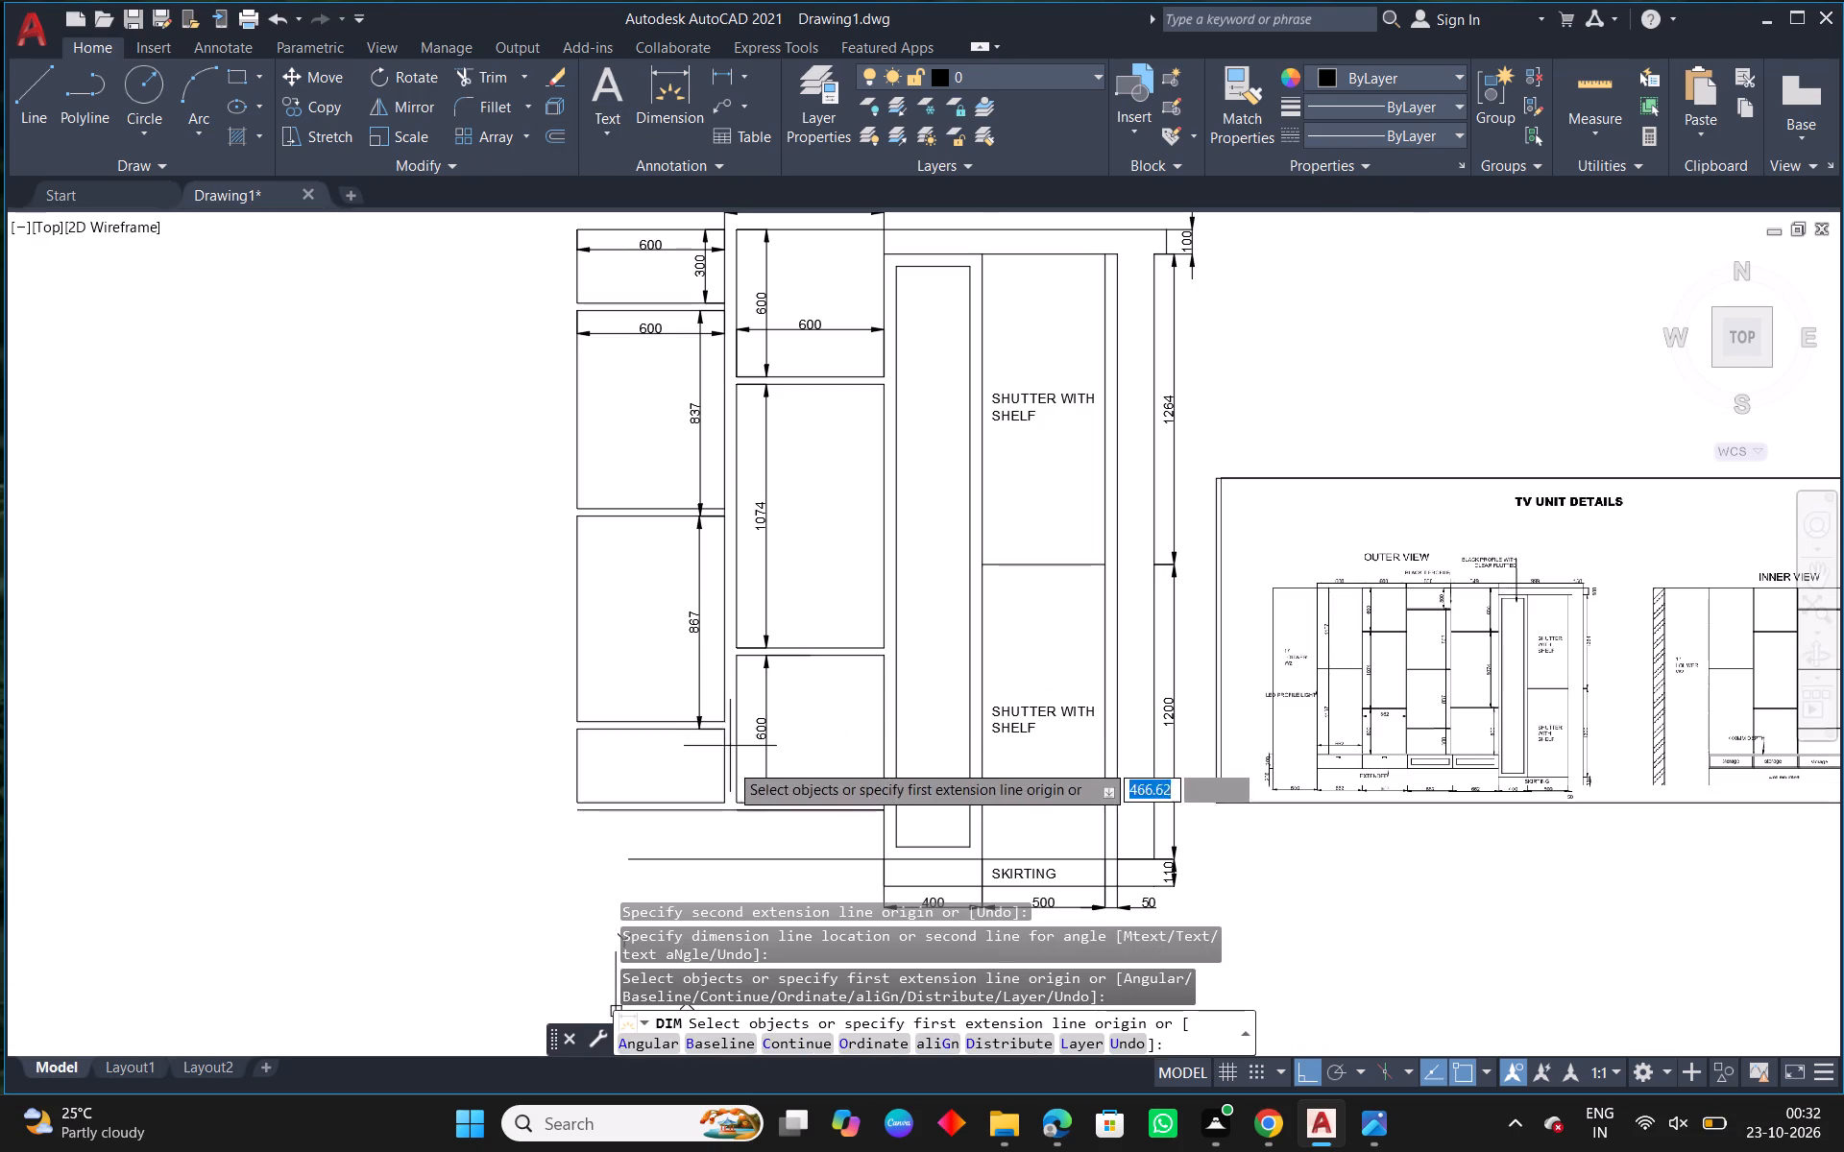
scroll(716, 728, up, 3)
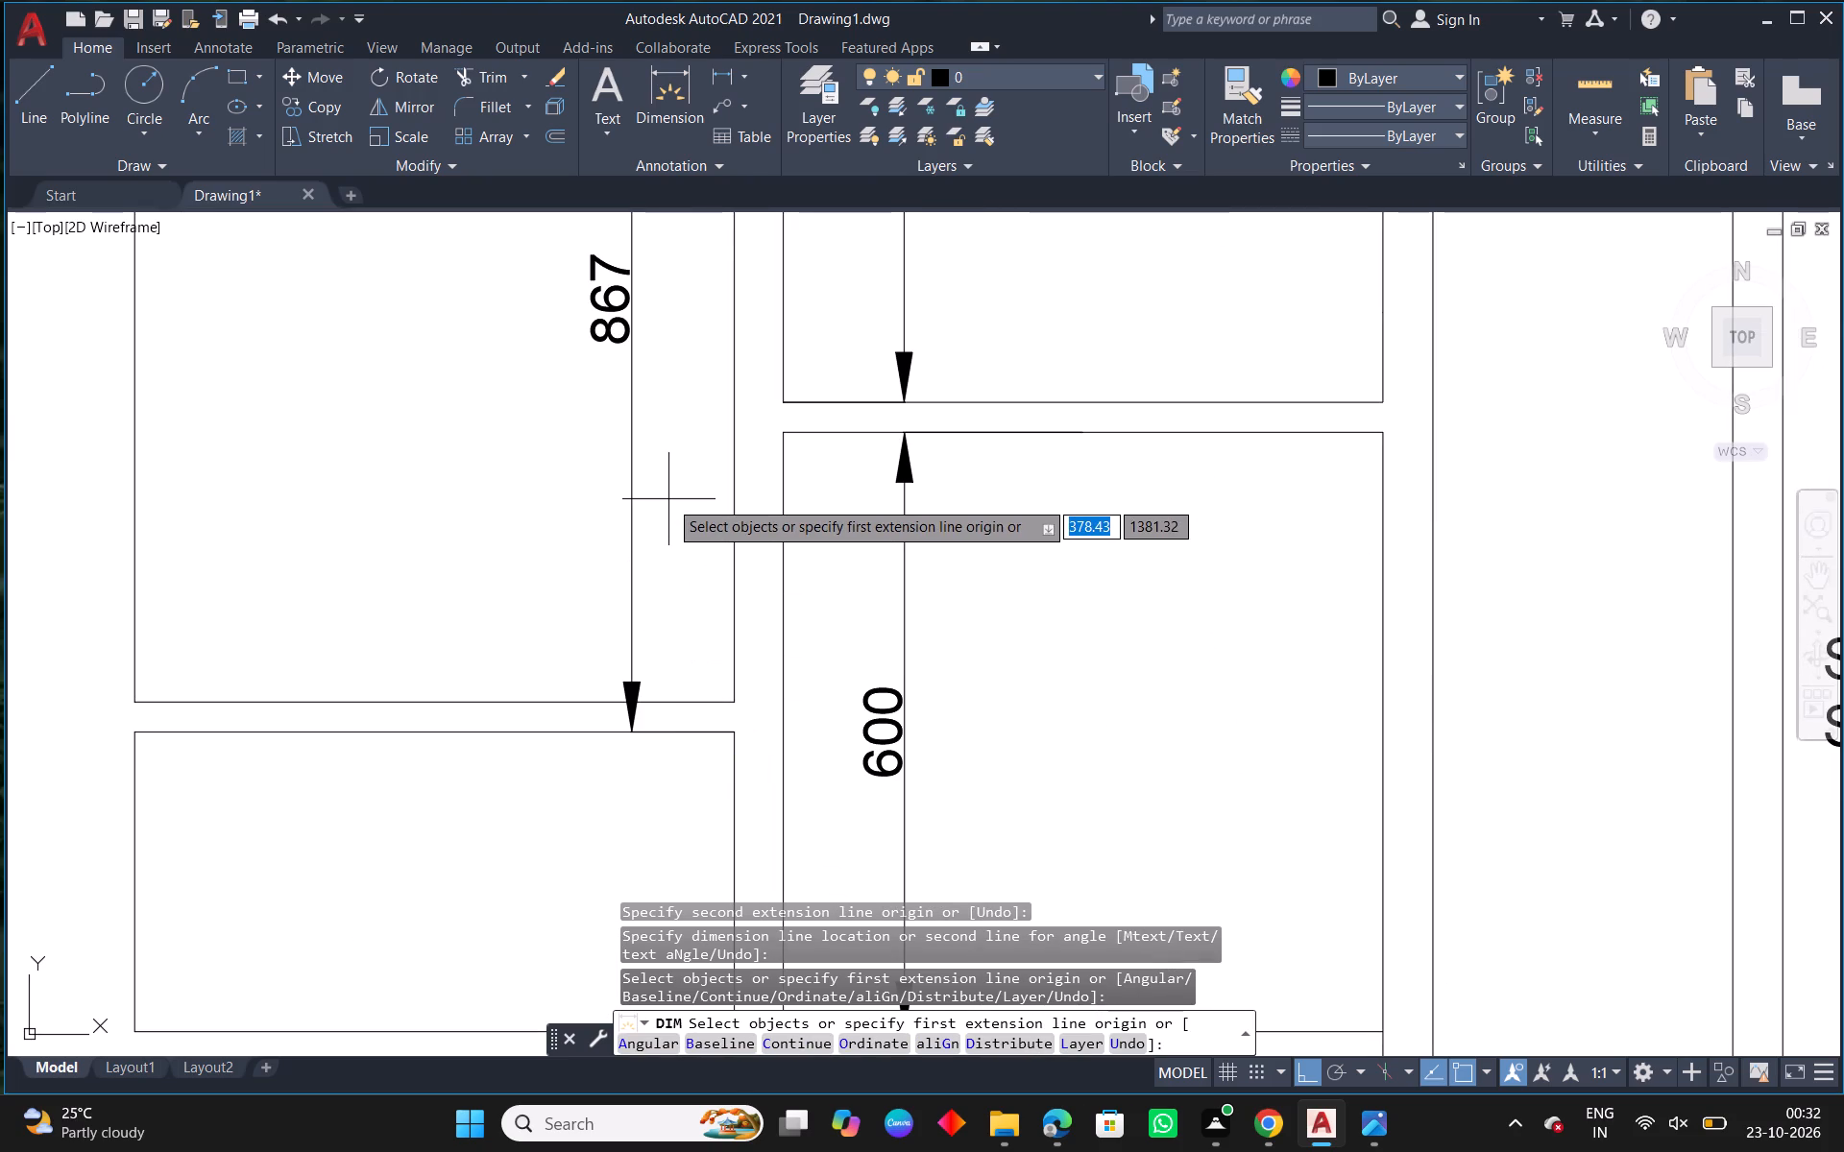
key(Escape)
Stretch the new vertical dimension's lower extension origin up to the third shelf's upper line at the column's right edge.
click(638, 690)
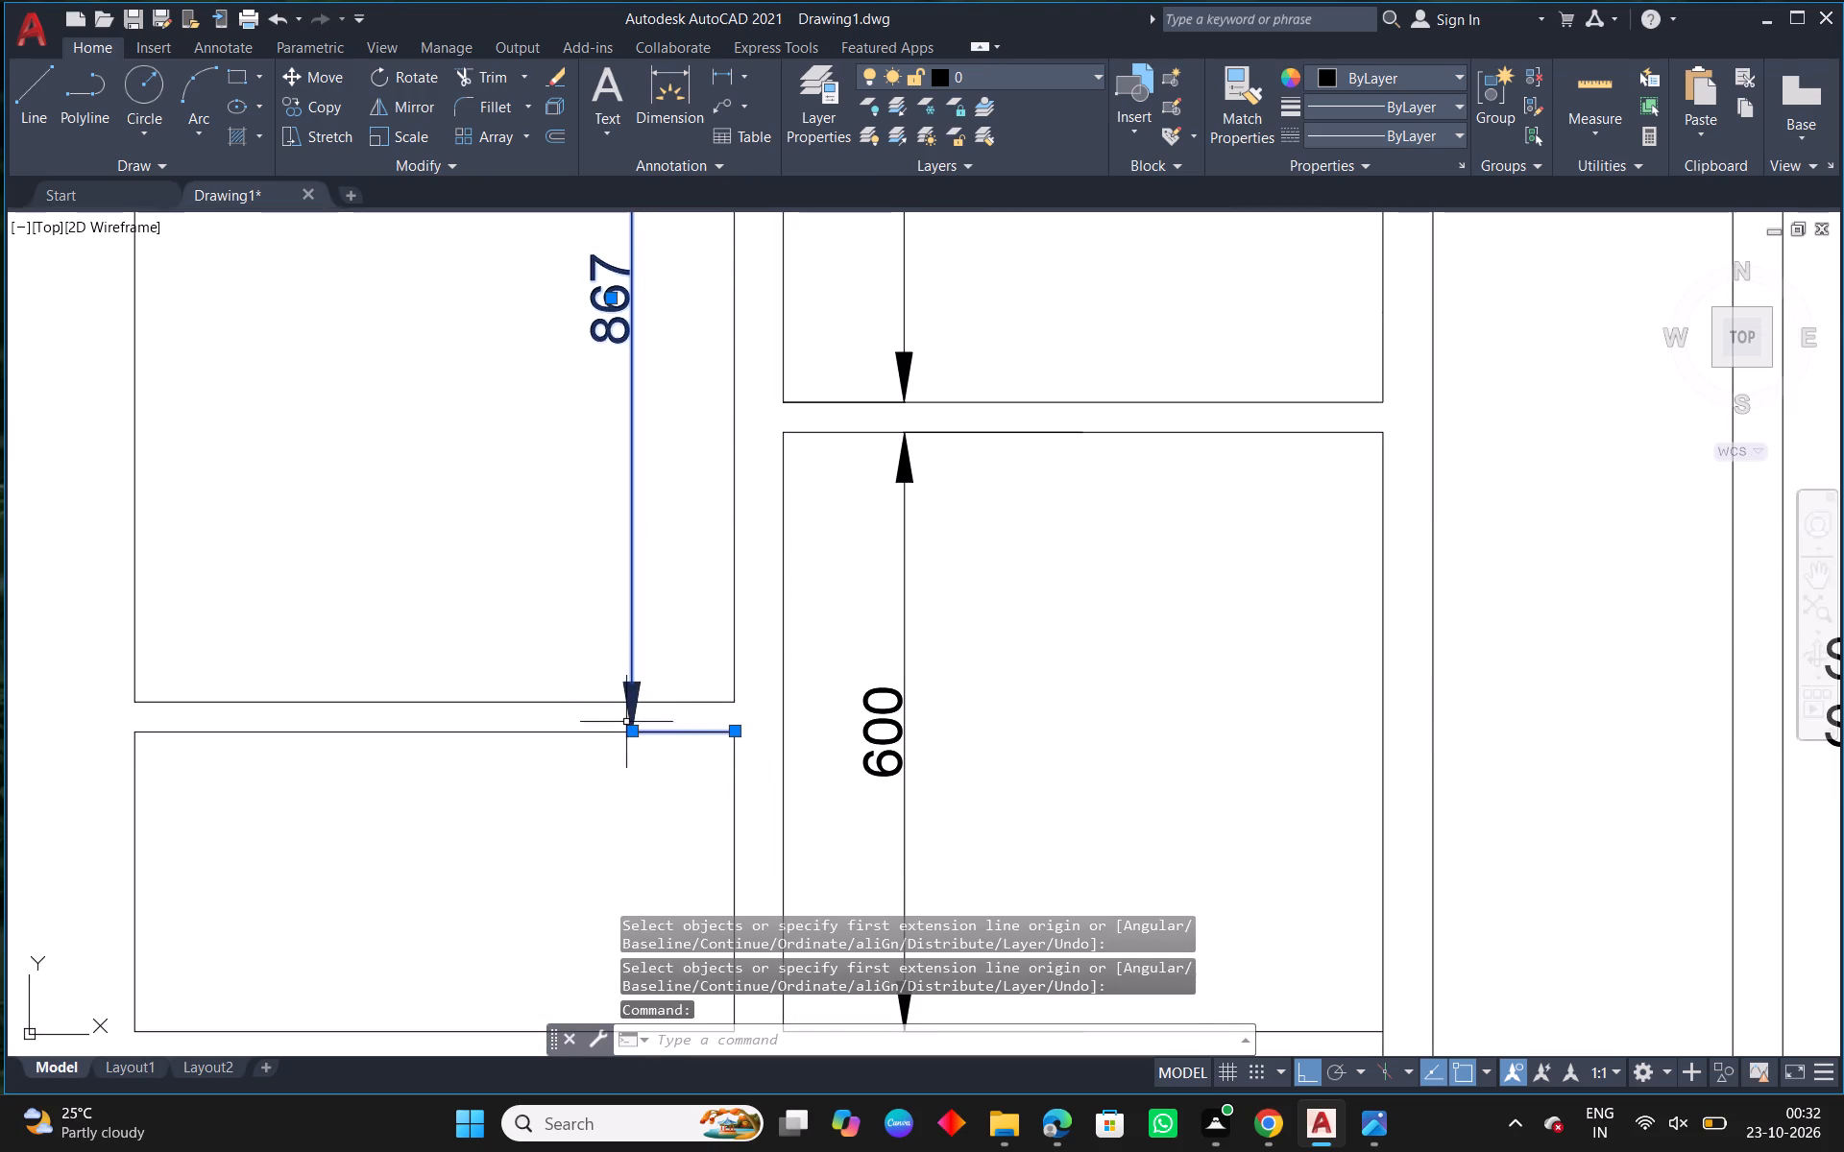
click(736, 733)
click(734, 703)
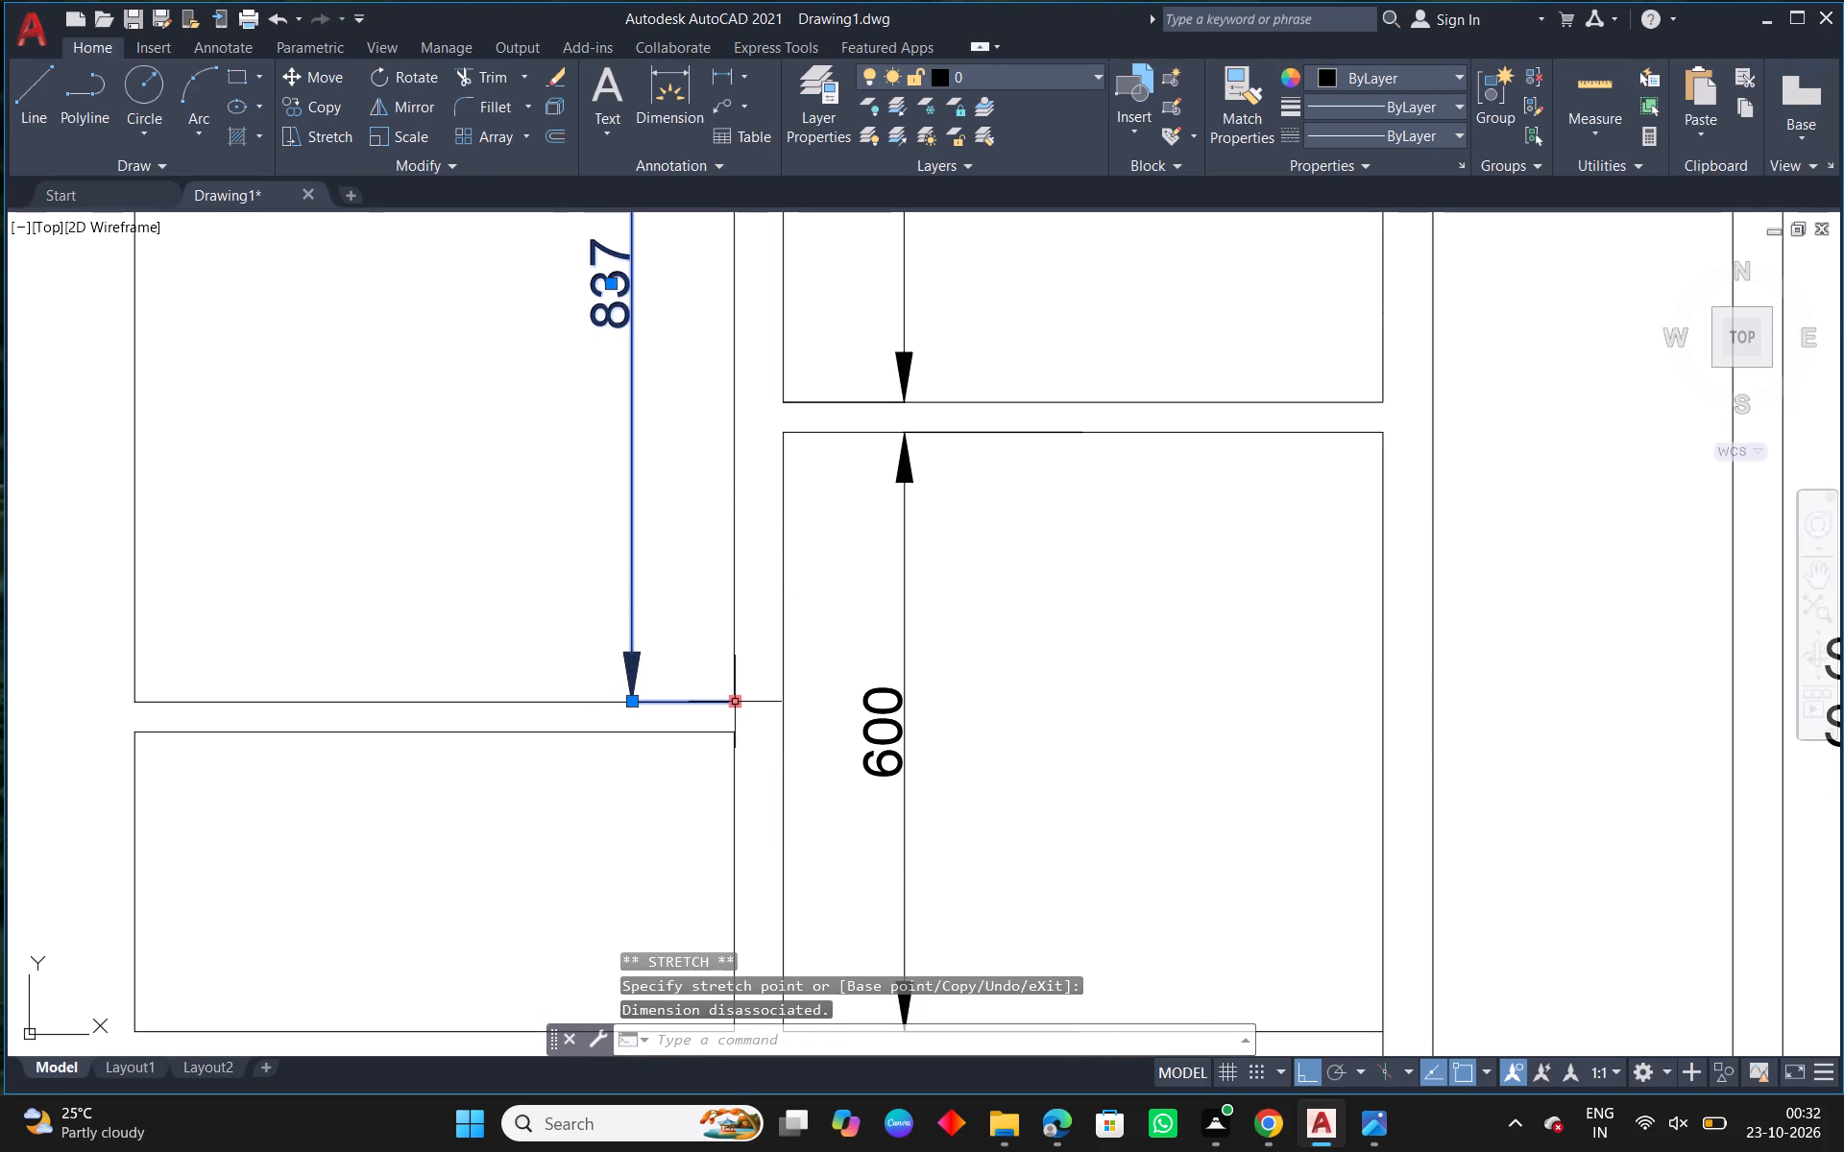
Add a vertical dimension to the bottom compartment of the 600-wide column, aligned with the 837 dimension above.
key(Escape)
middle_drag(757, 706, 760, 444)
scroll(760, 444, down, 1)
right_click(536, 492)
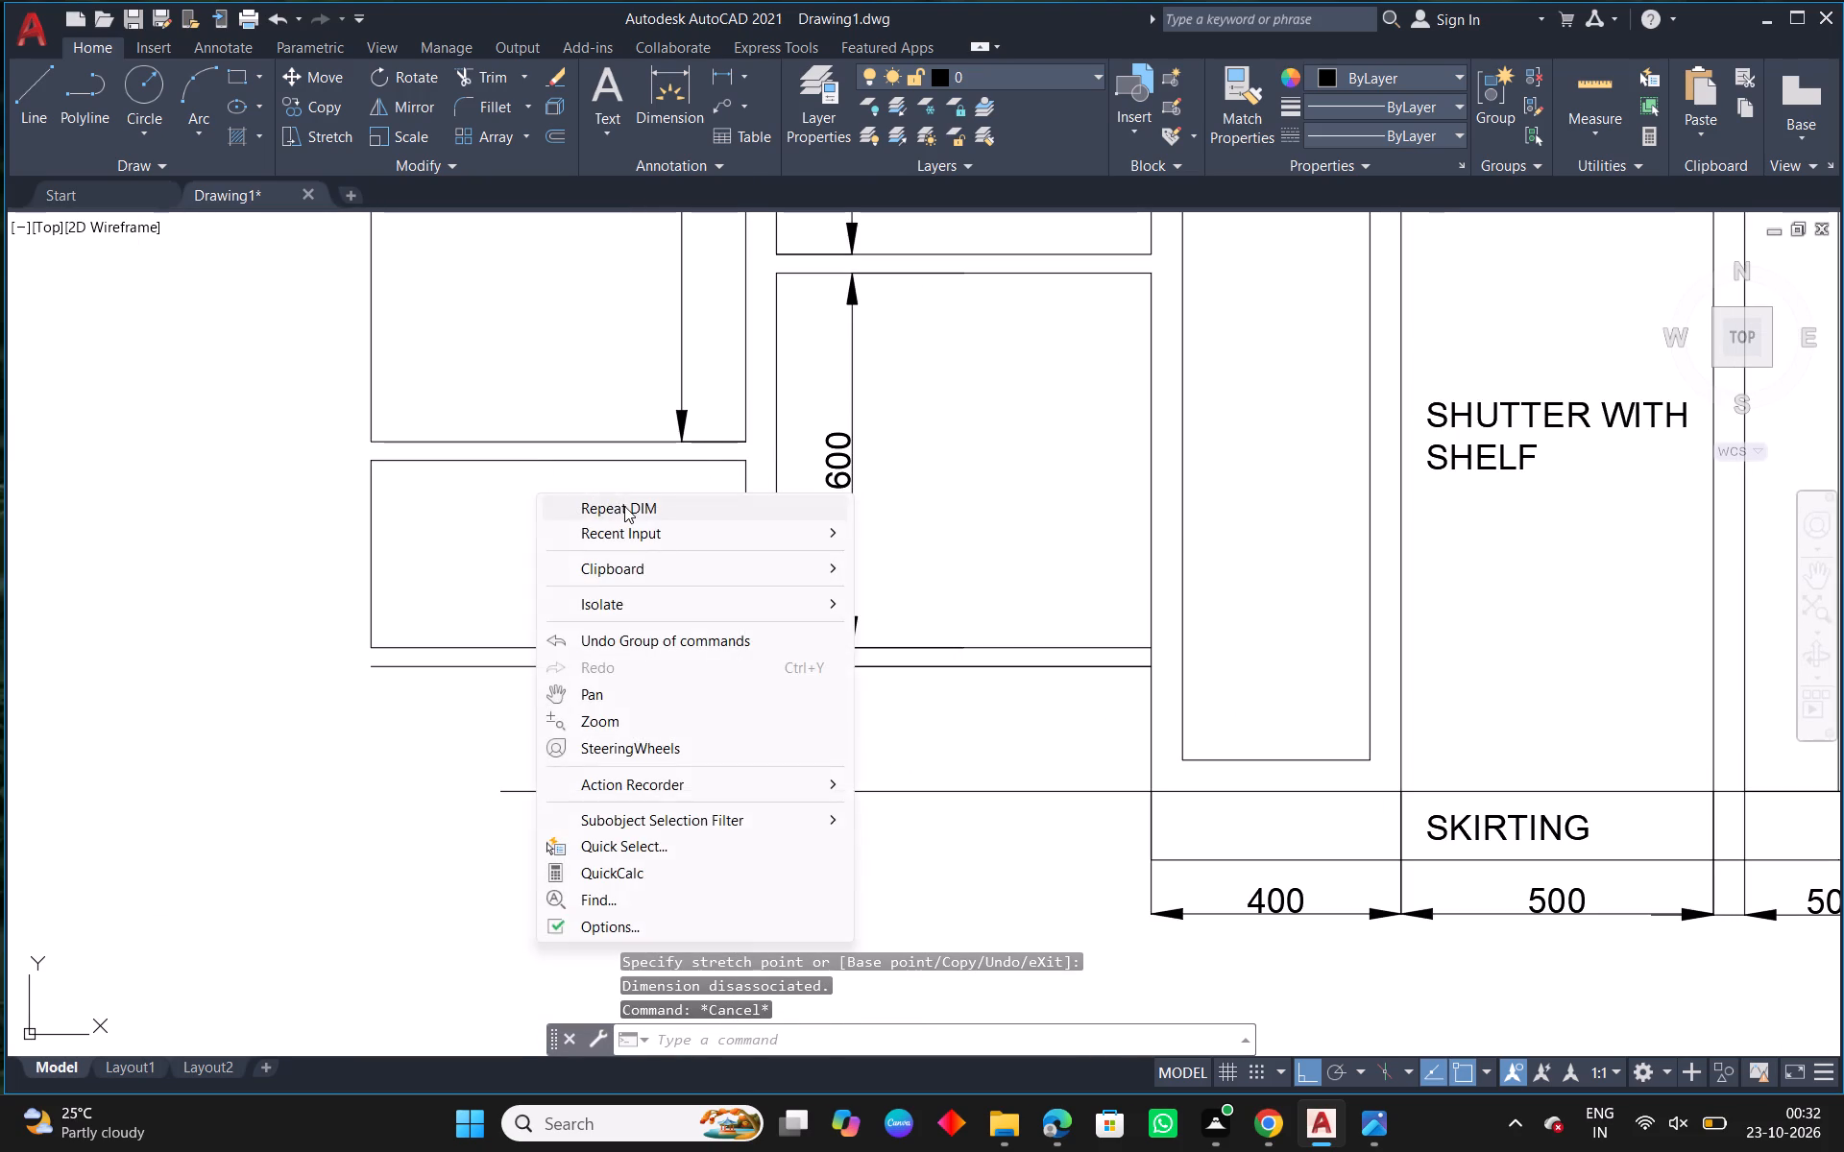
click(625, 508)
click(743, 510)
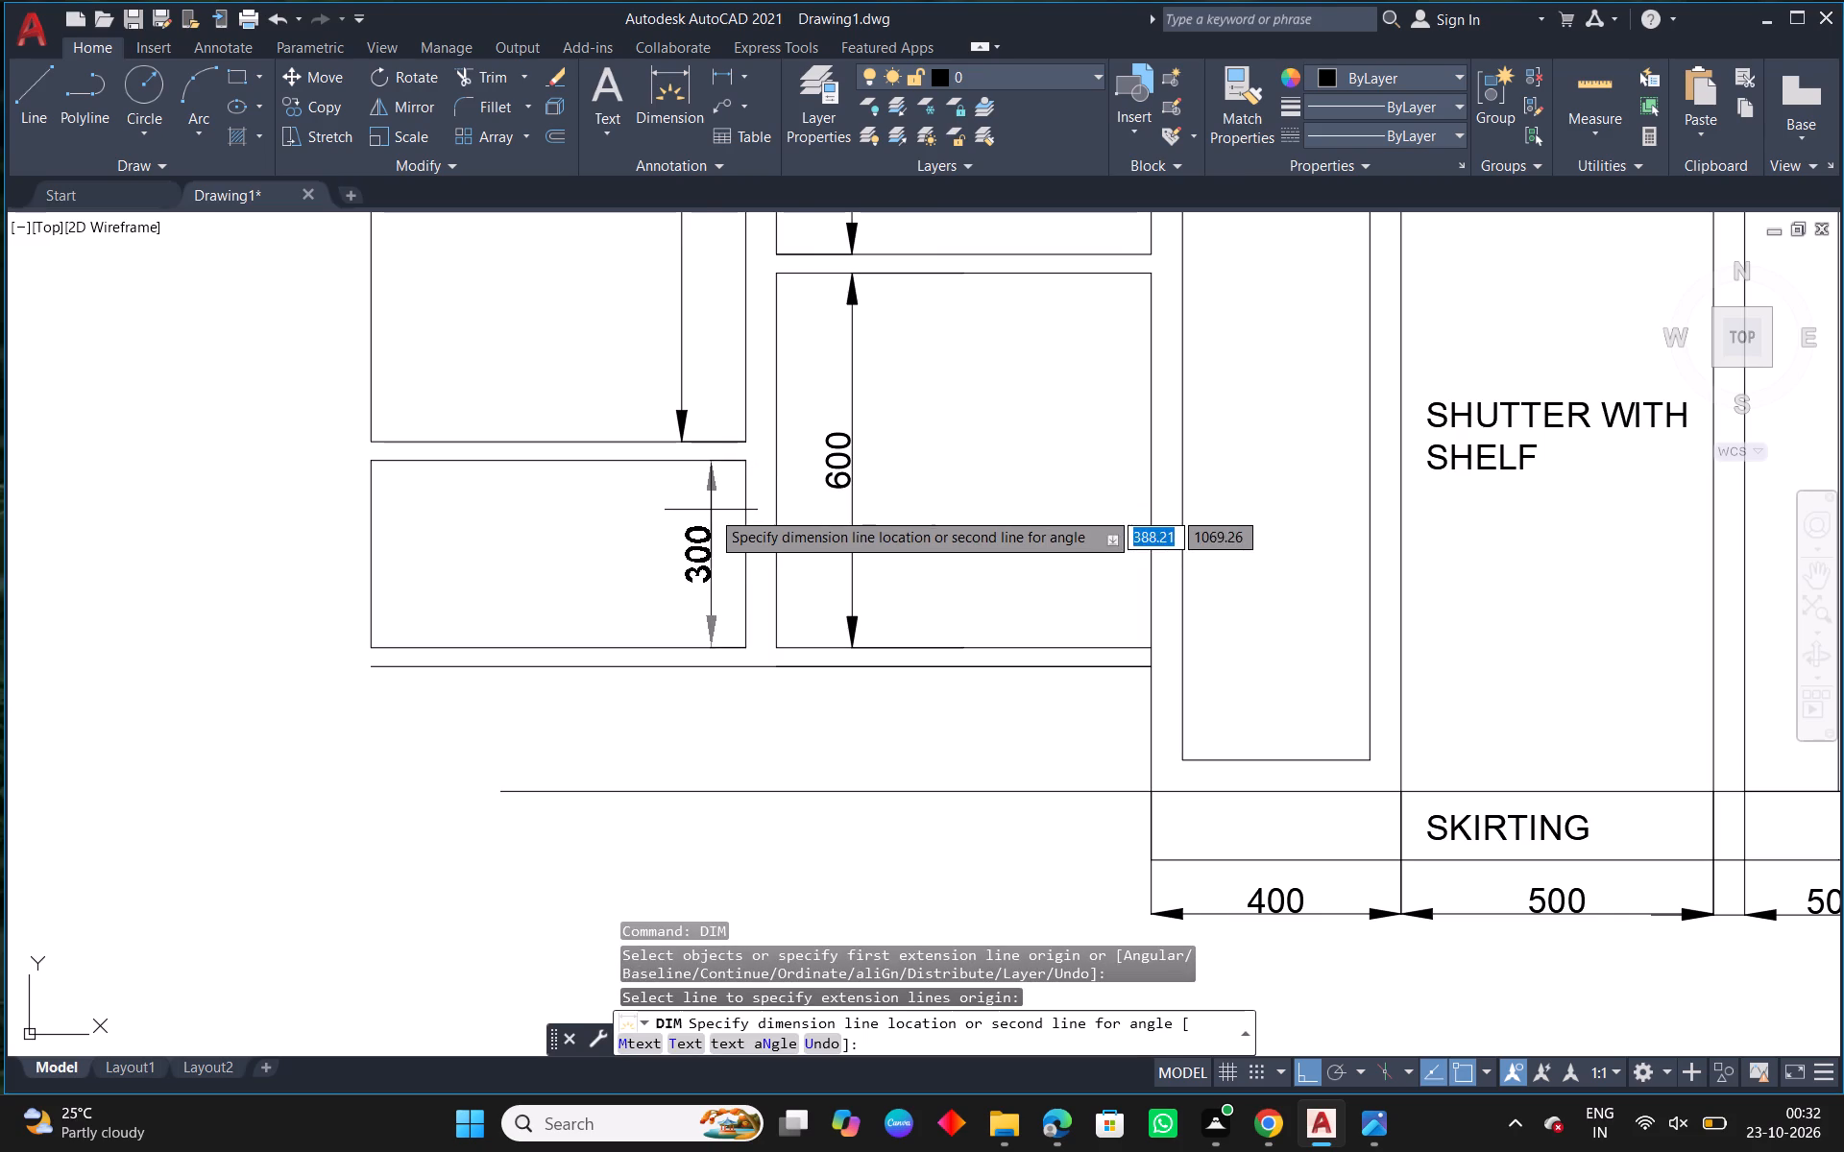
click(681, 514)
right_click(683, 515)
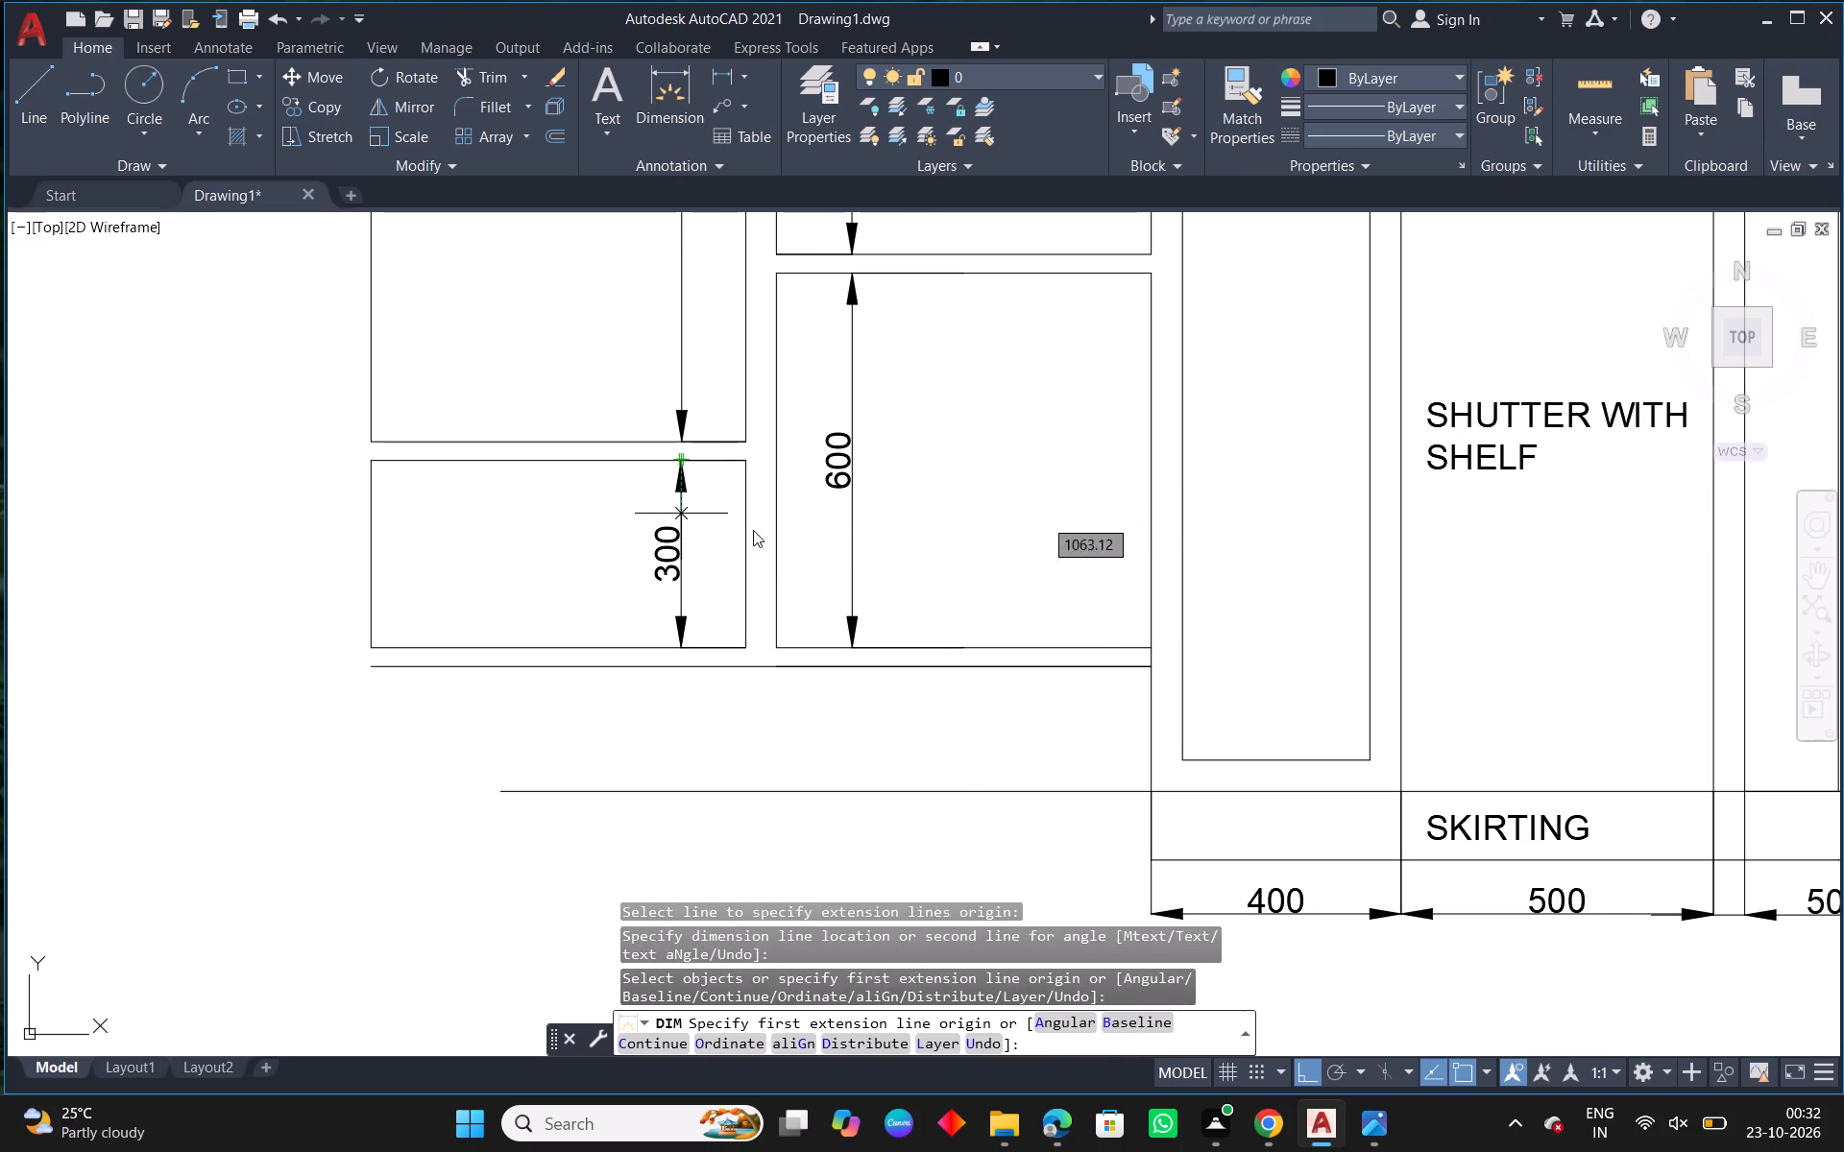
click(816, 556)
Examine the lower shelves, drawers and base section of the outer view in the reference image.
scroll(686, 602, down, 4)
middle_drag(1001, 599, 813, 559)
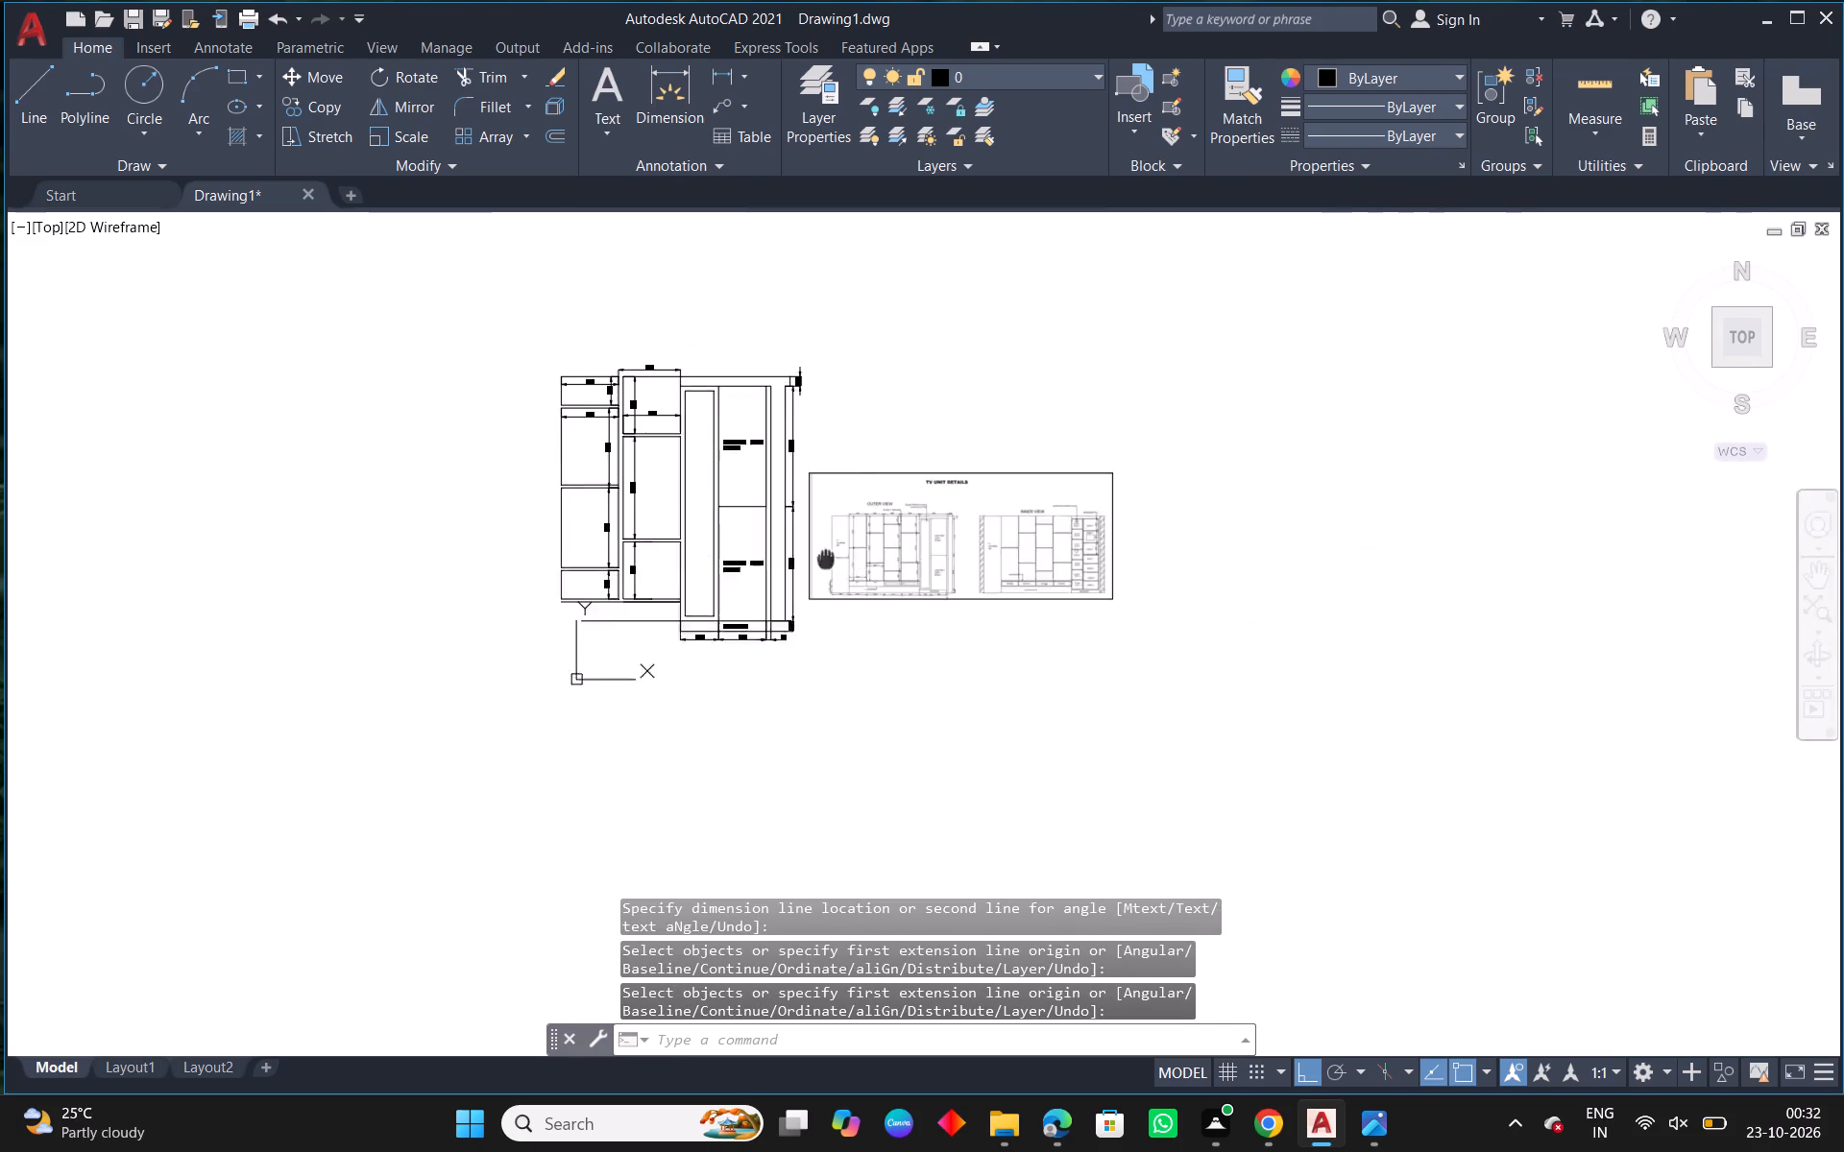
middle_drag(813, 559, 794, 559)
scroll(856, 545, up, 3)
scroll(568, 669, up, 2)
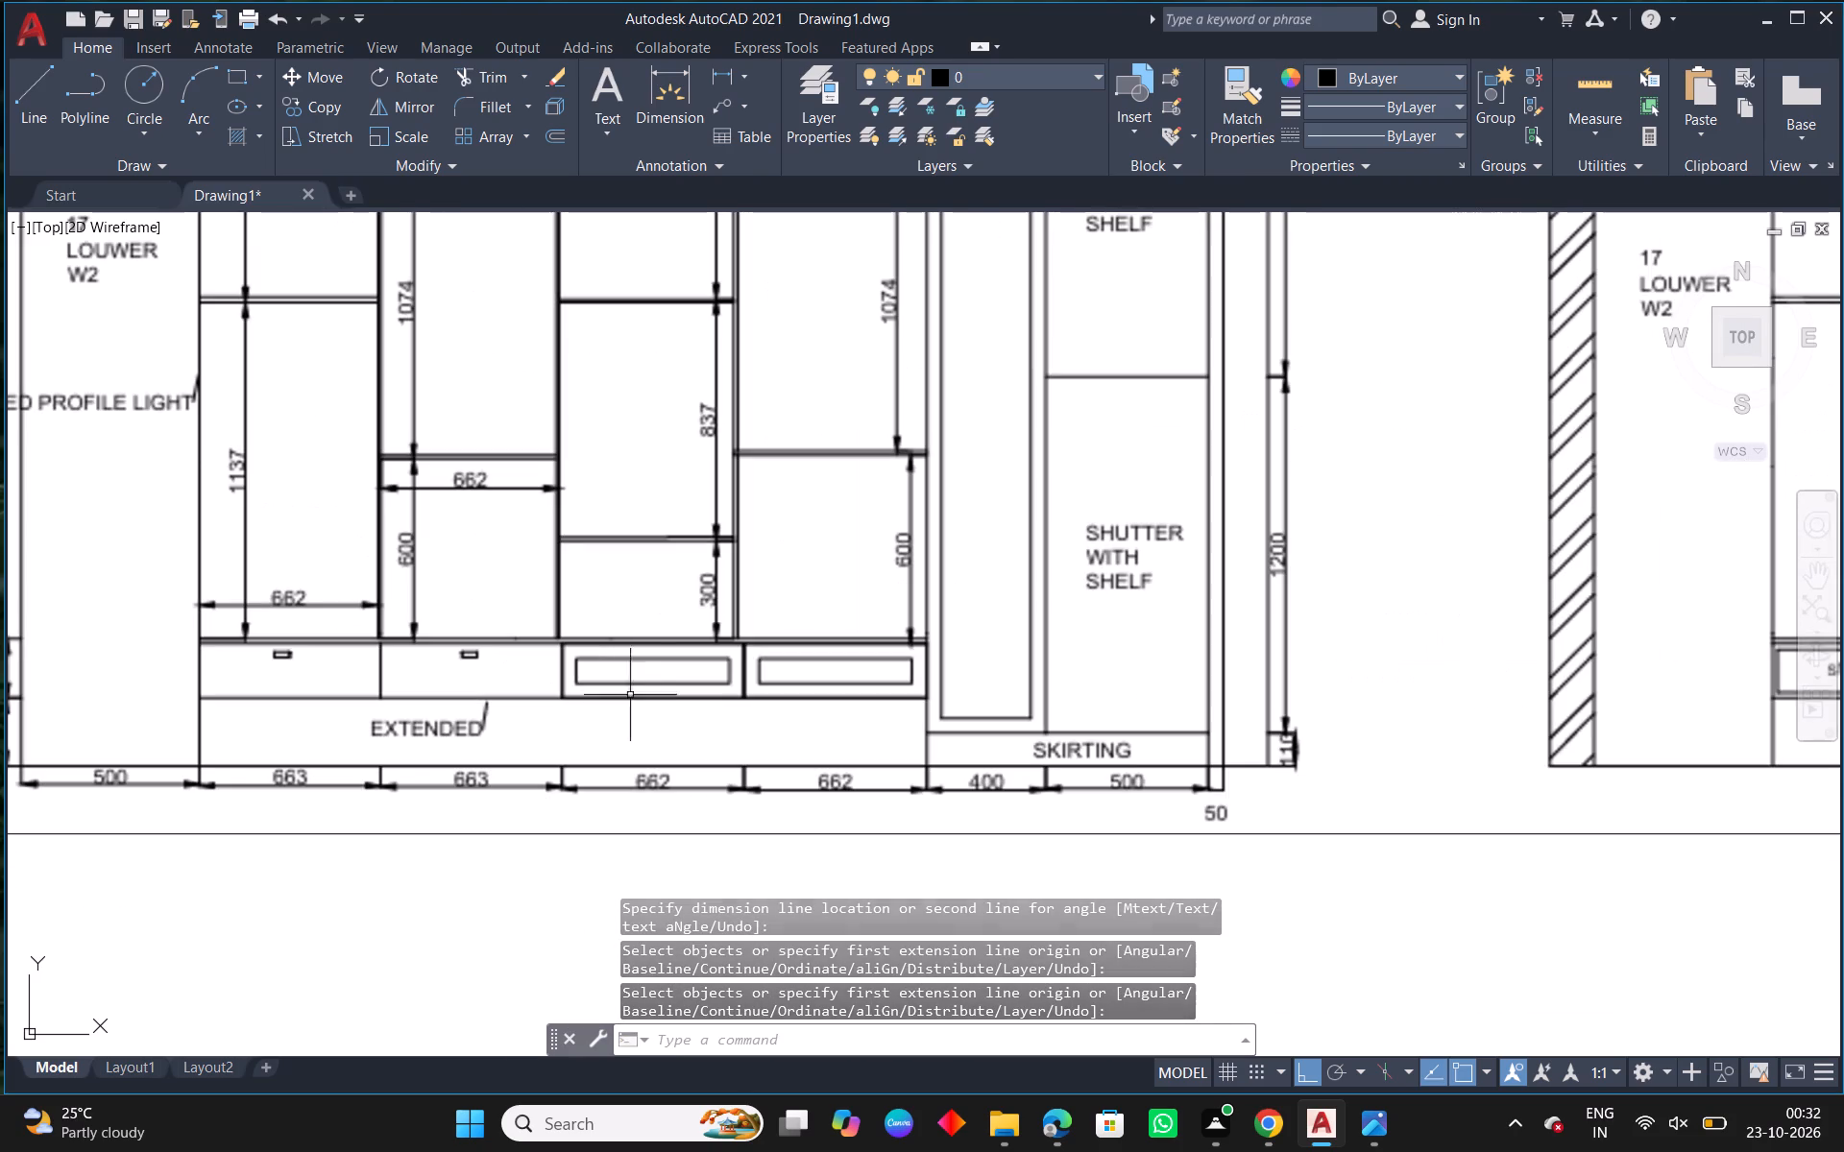
middle_drag(712, 690, 767, 693)
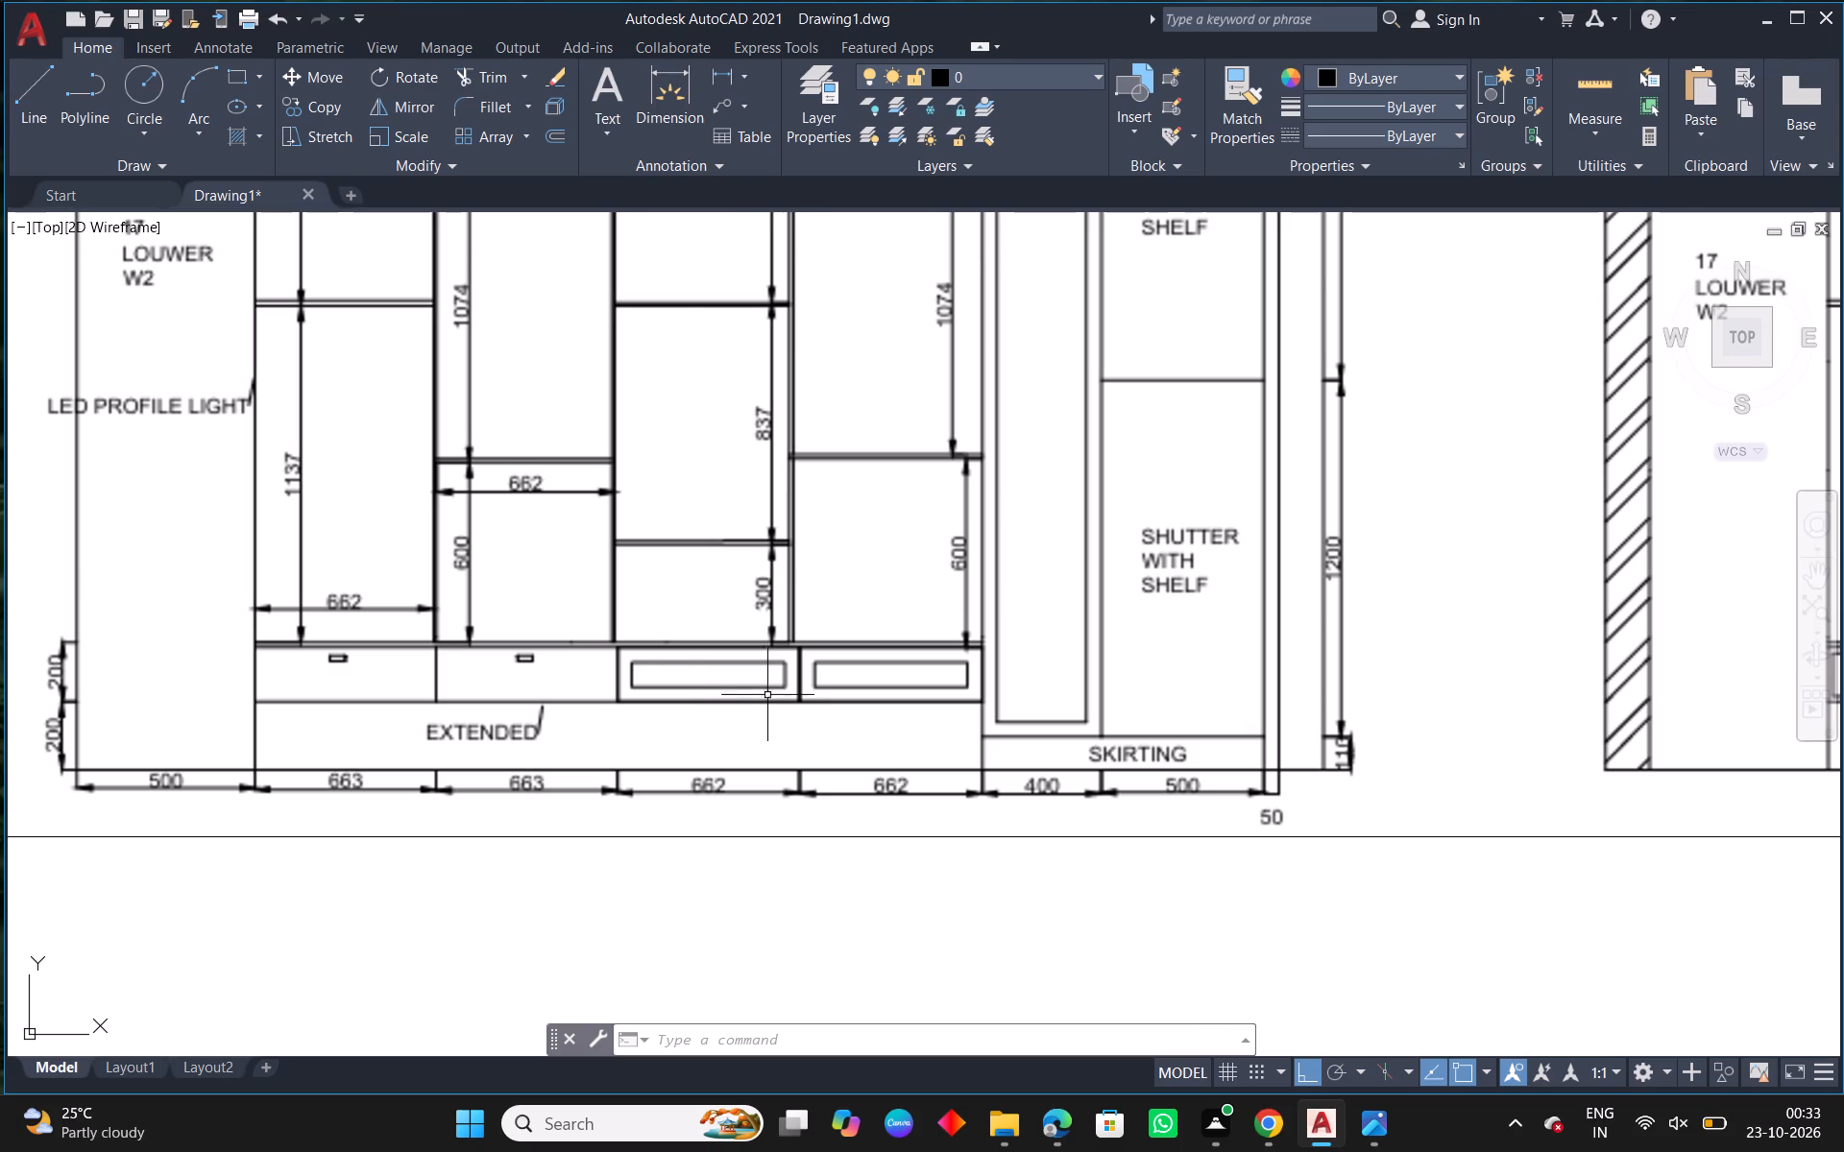
scroll(768, 710, down, 1)
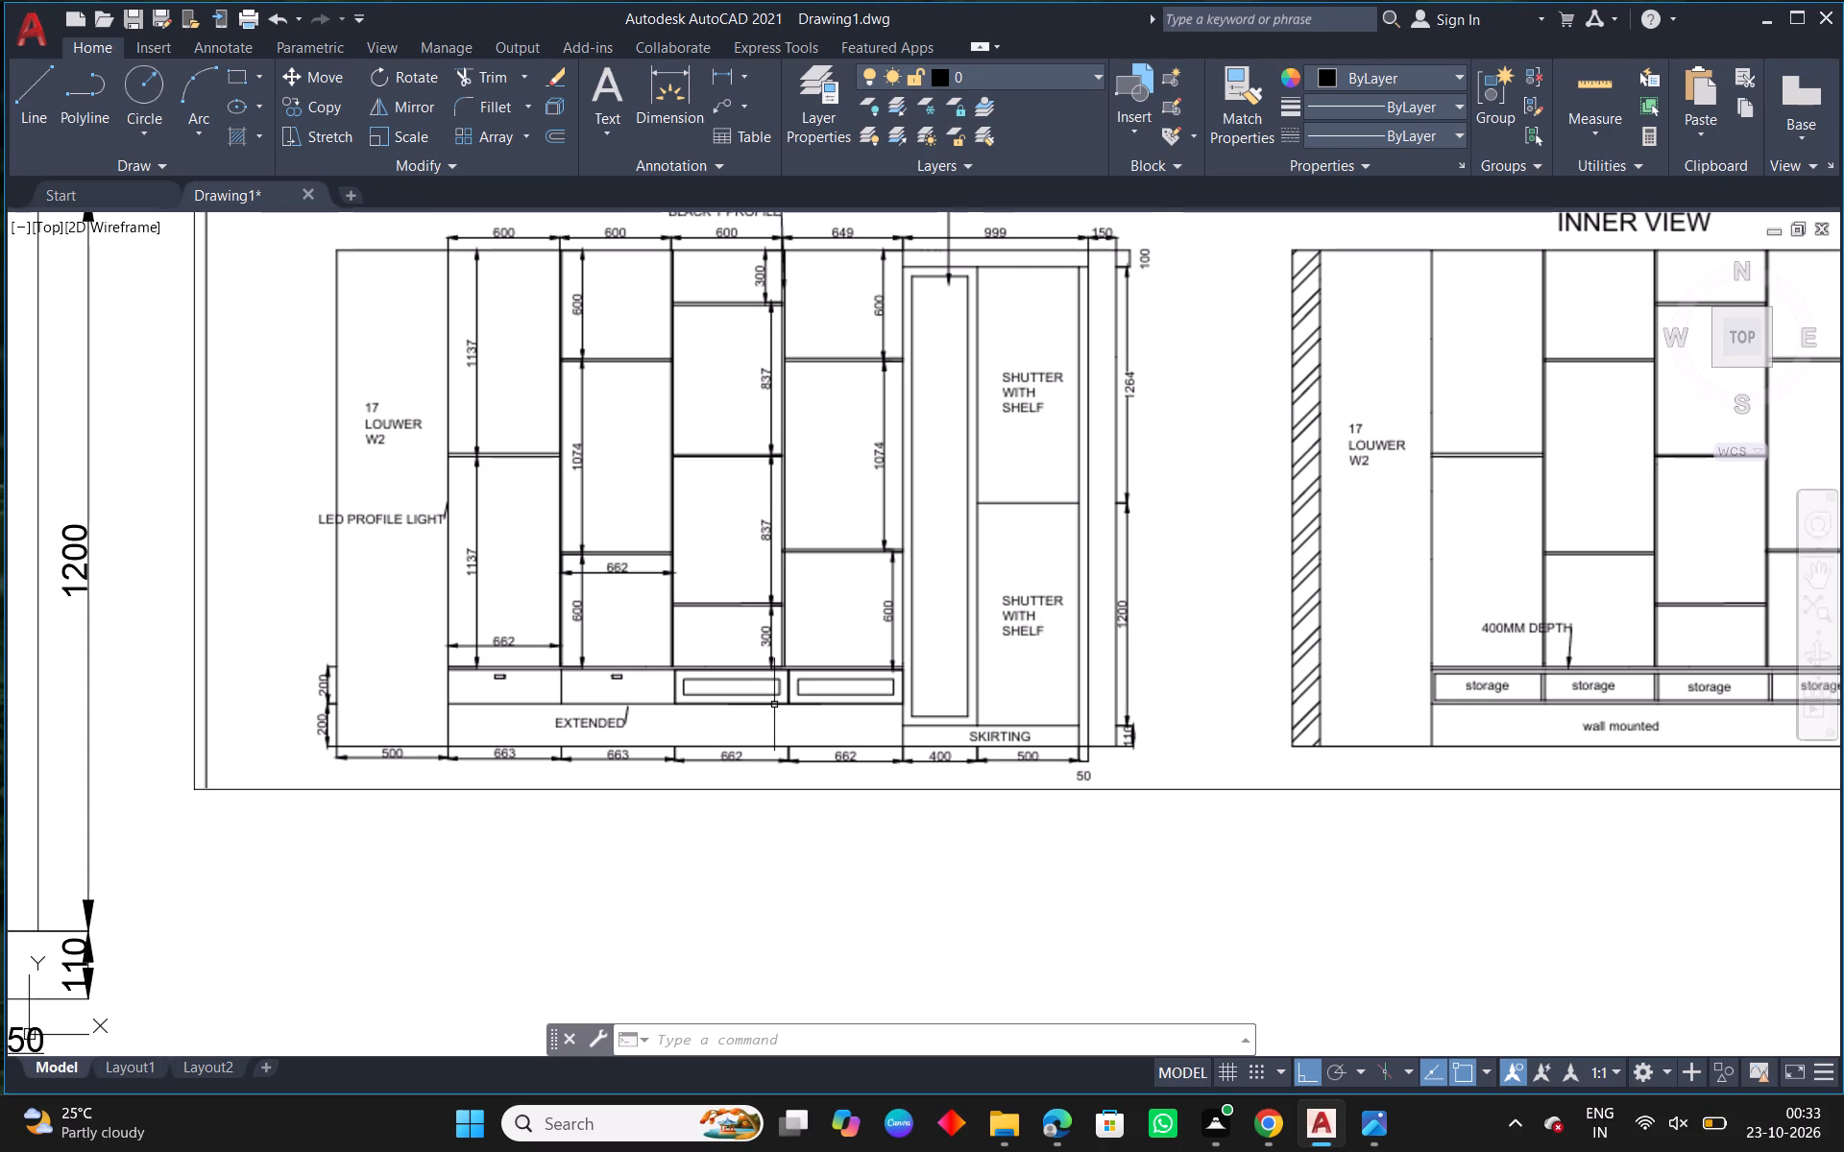
scroll(774, 705, down, 3)
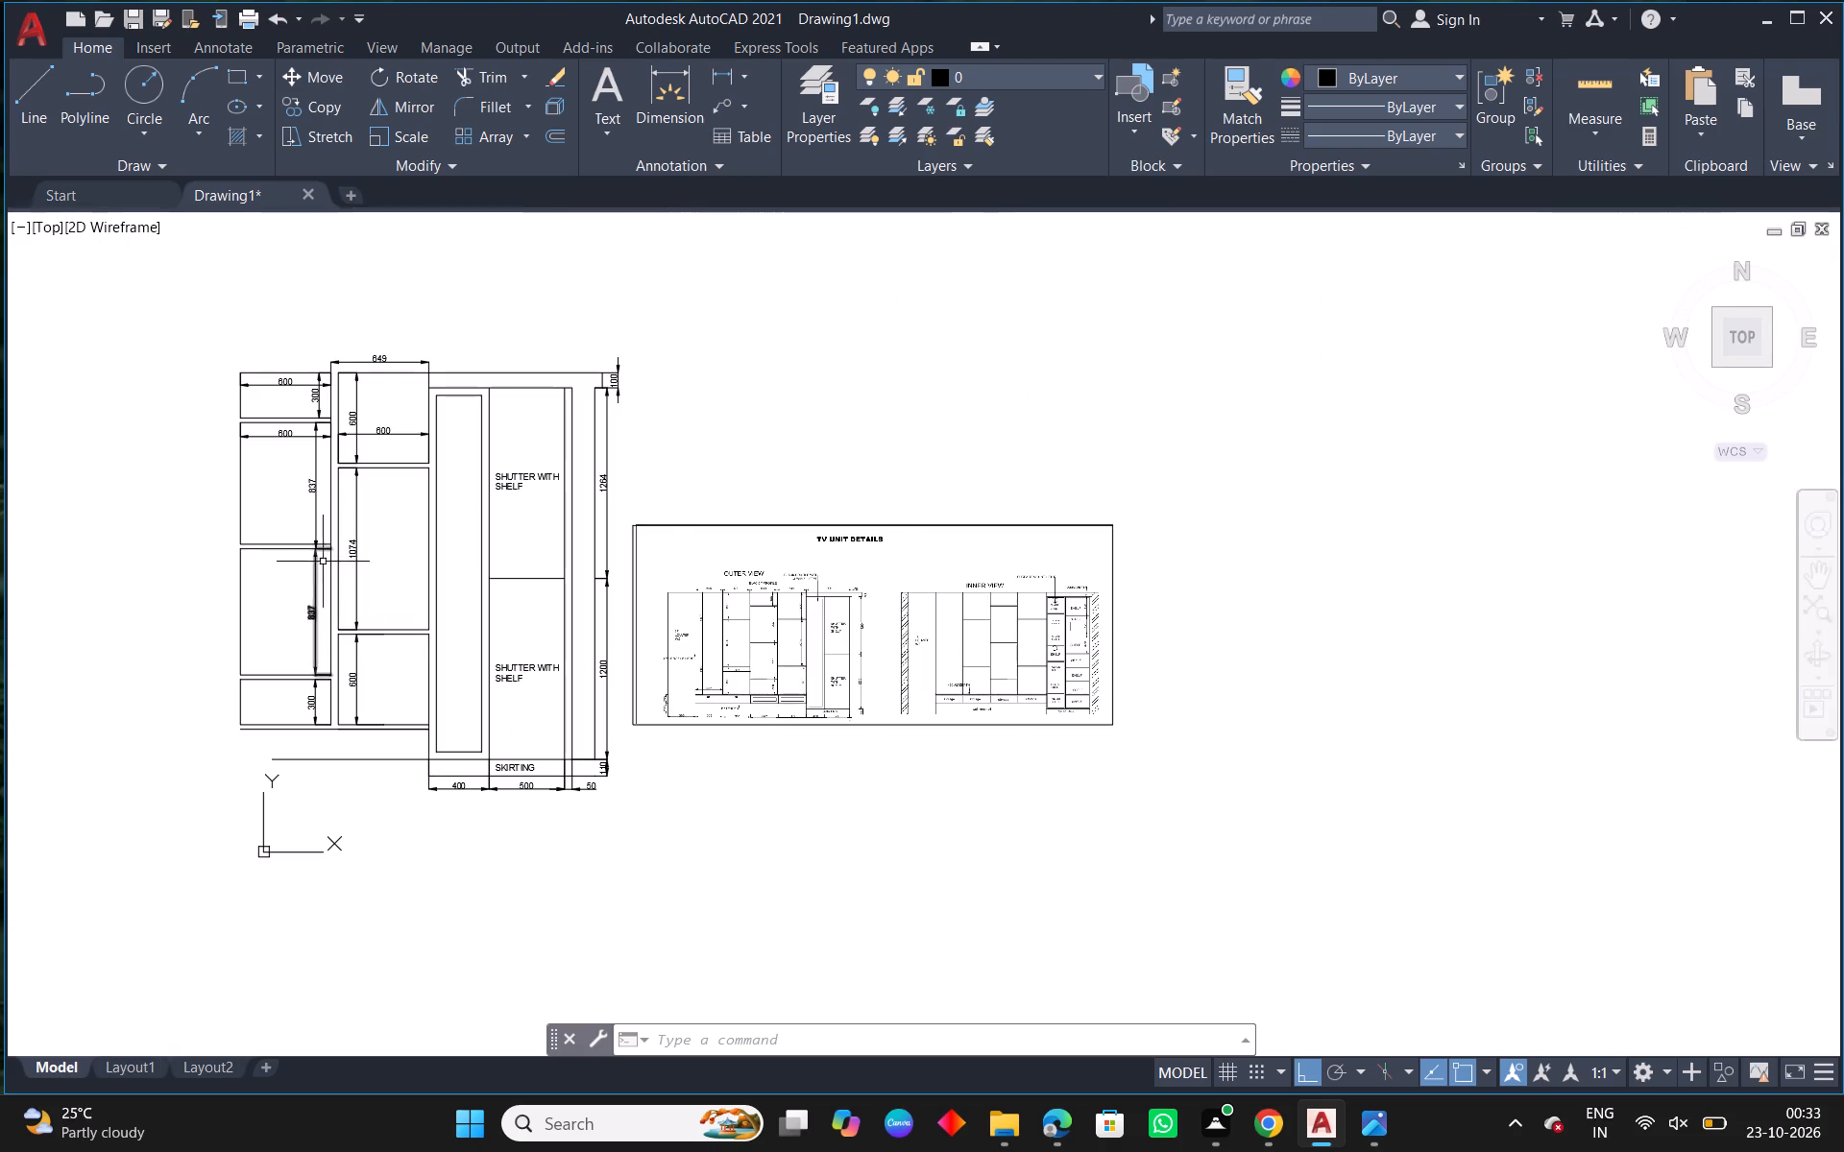
Add an overall horizontal dimension above the 600-wide column between its top corners, level with the 649 dimension.
middle_drag(370, 576, 494, 637)
scroll(446, 420, up, 3)
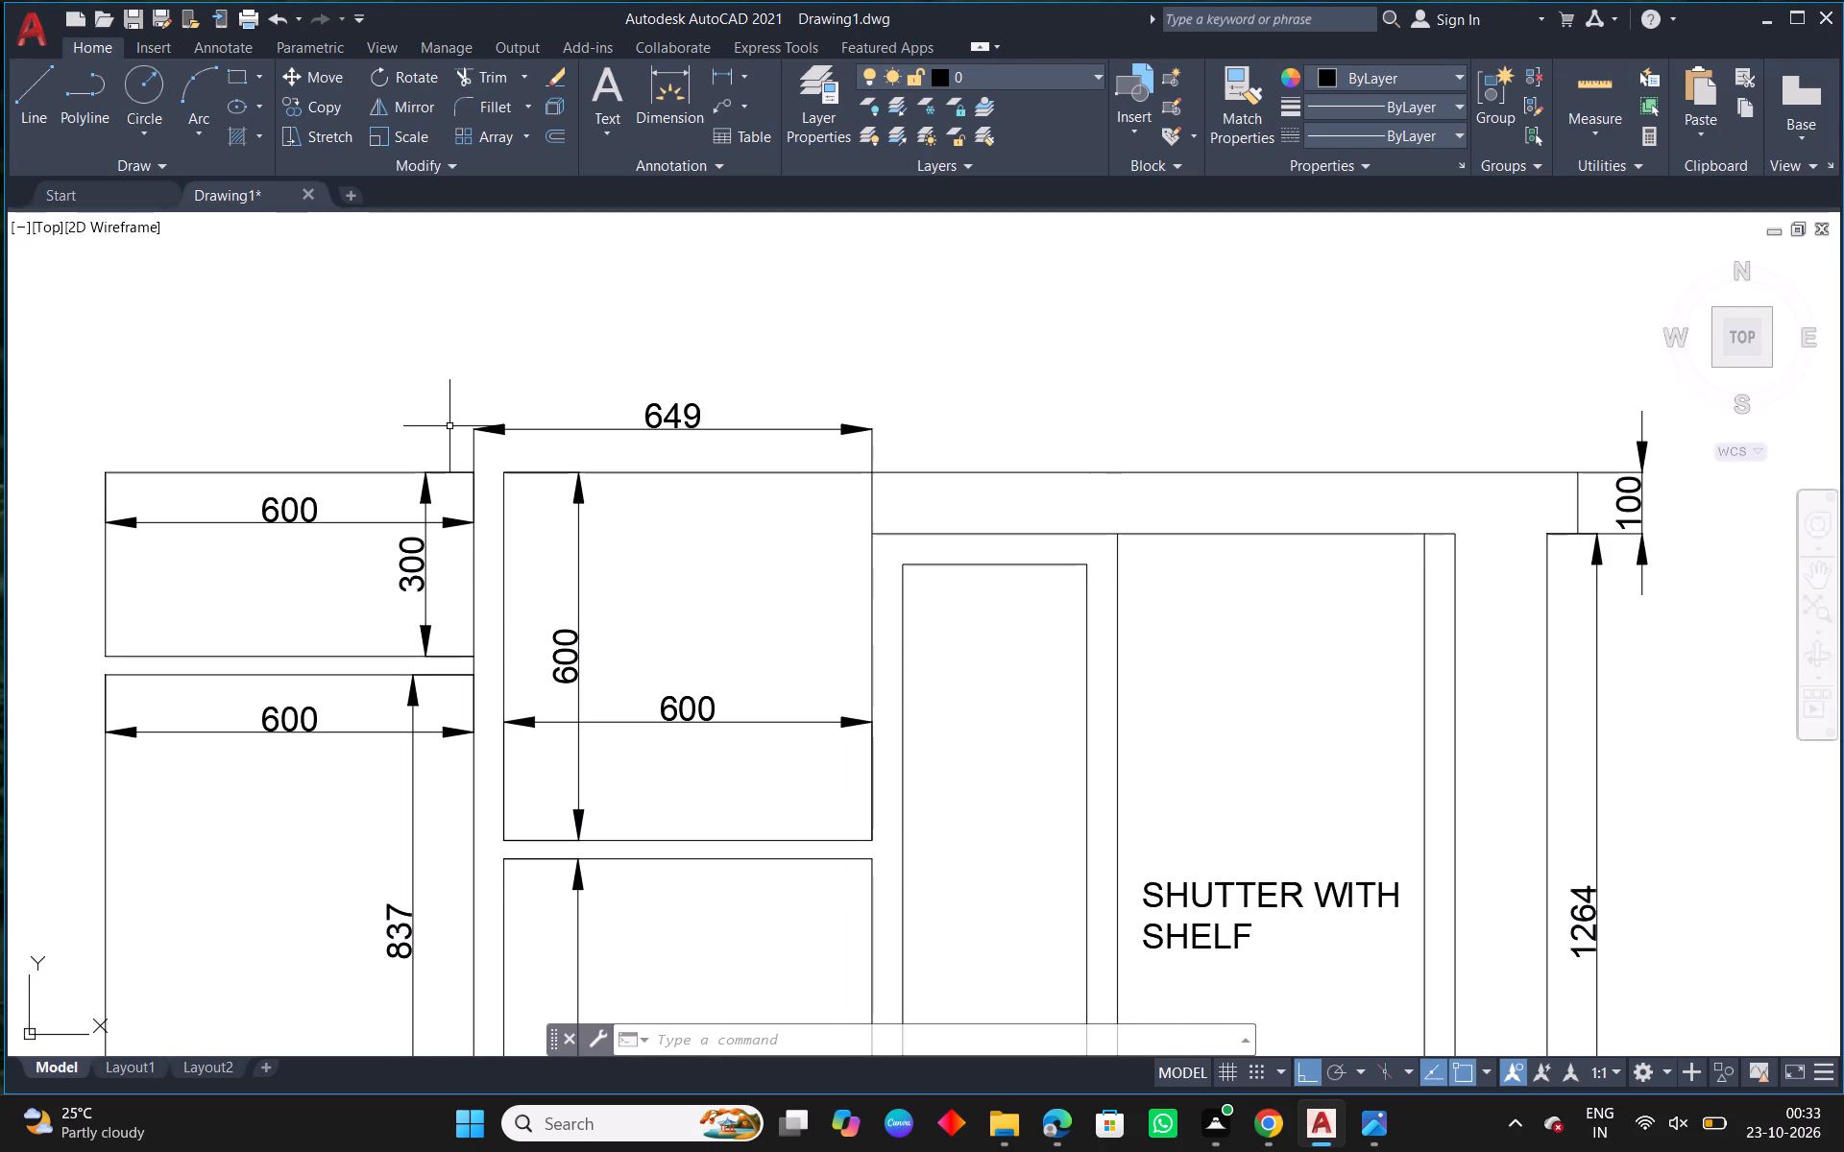
click(657, 96)
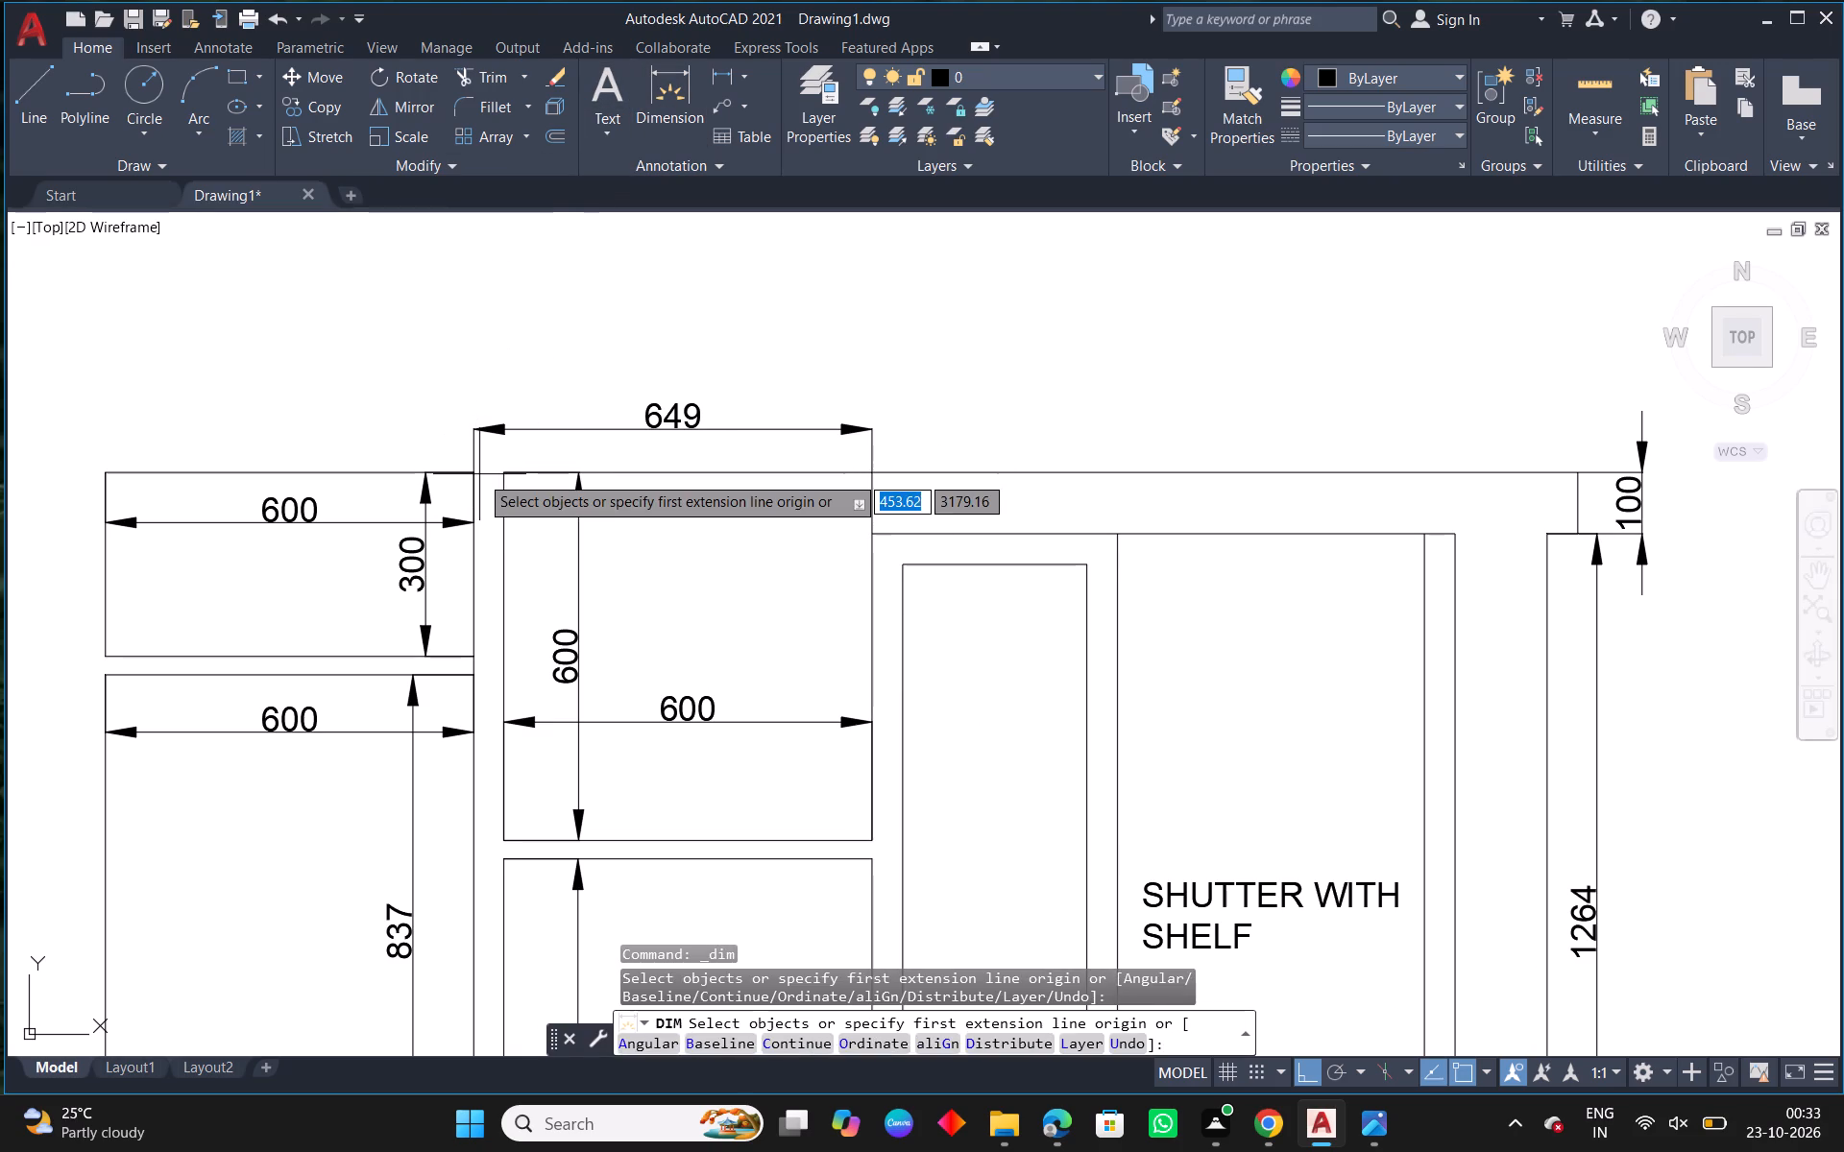
click(473, 472)
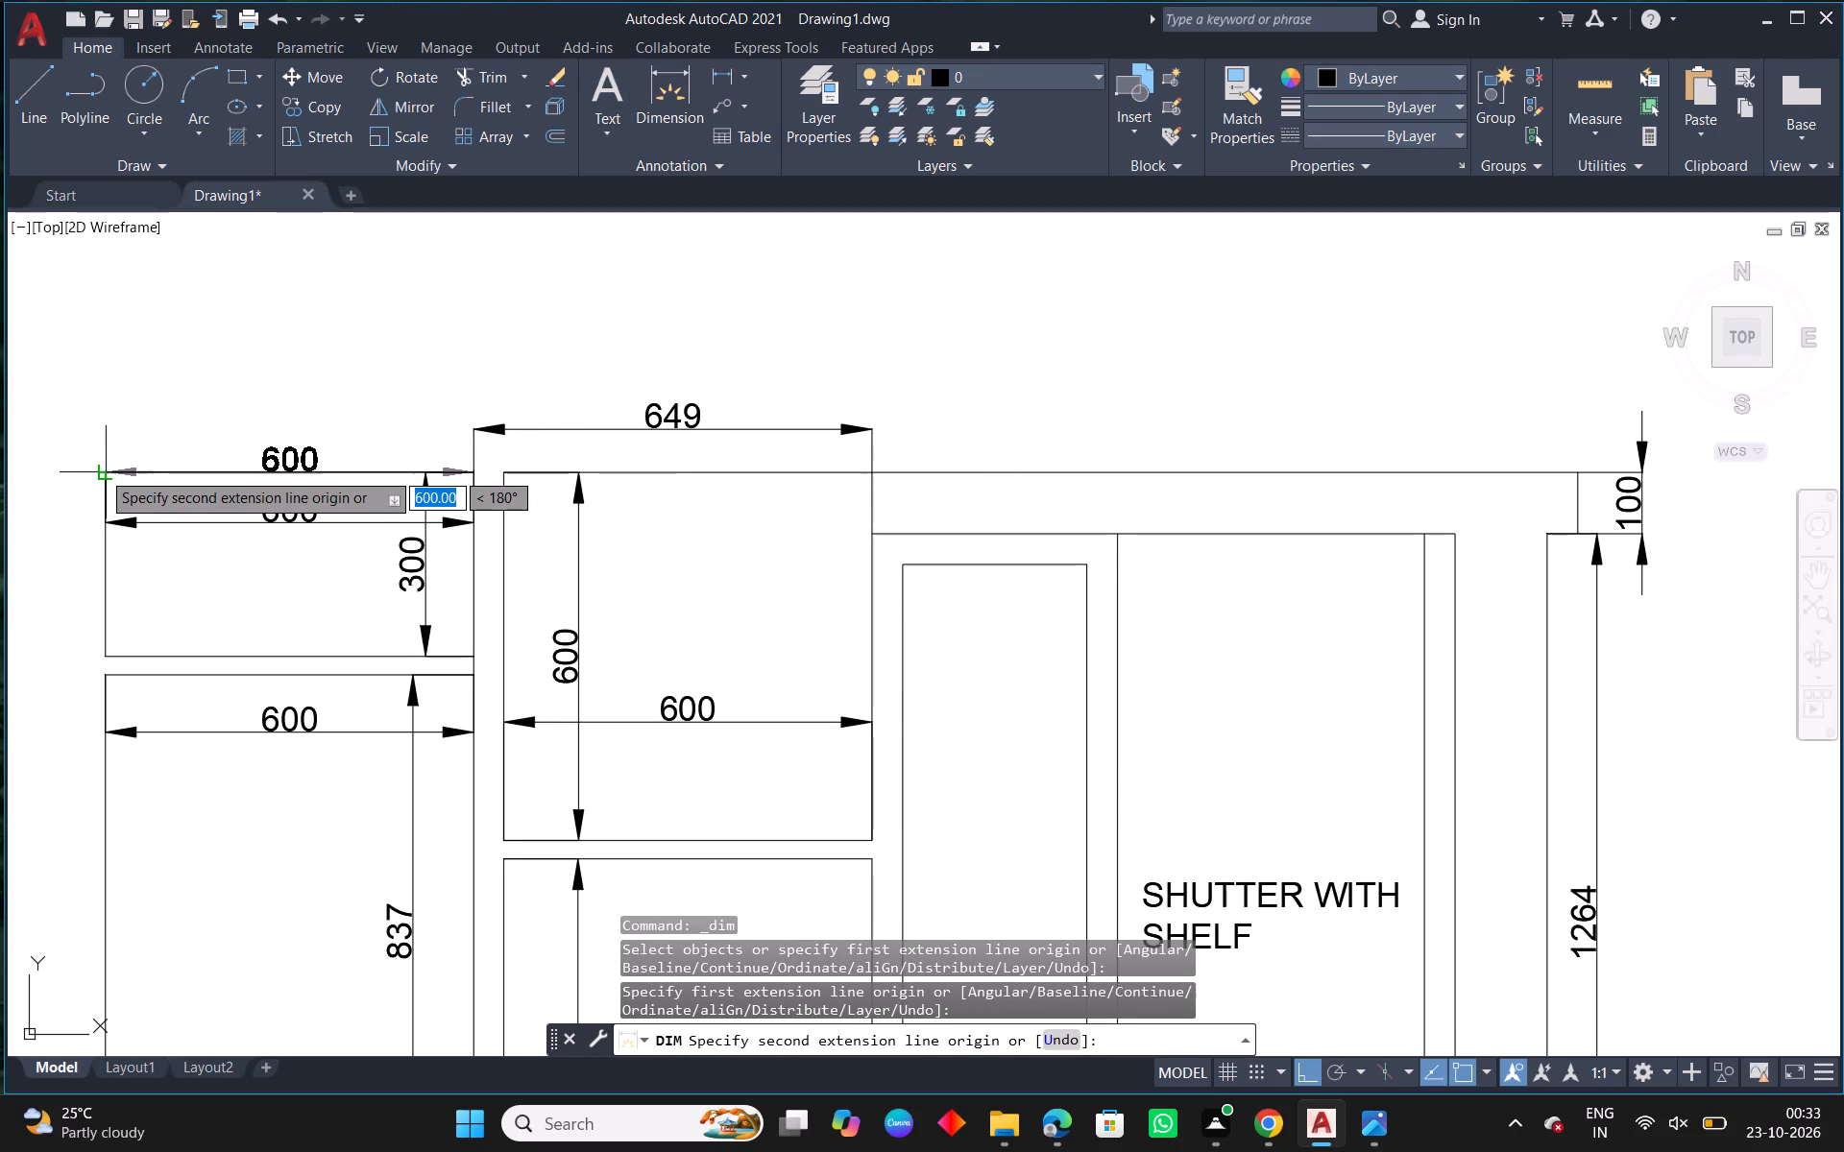
click(107, 470)
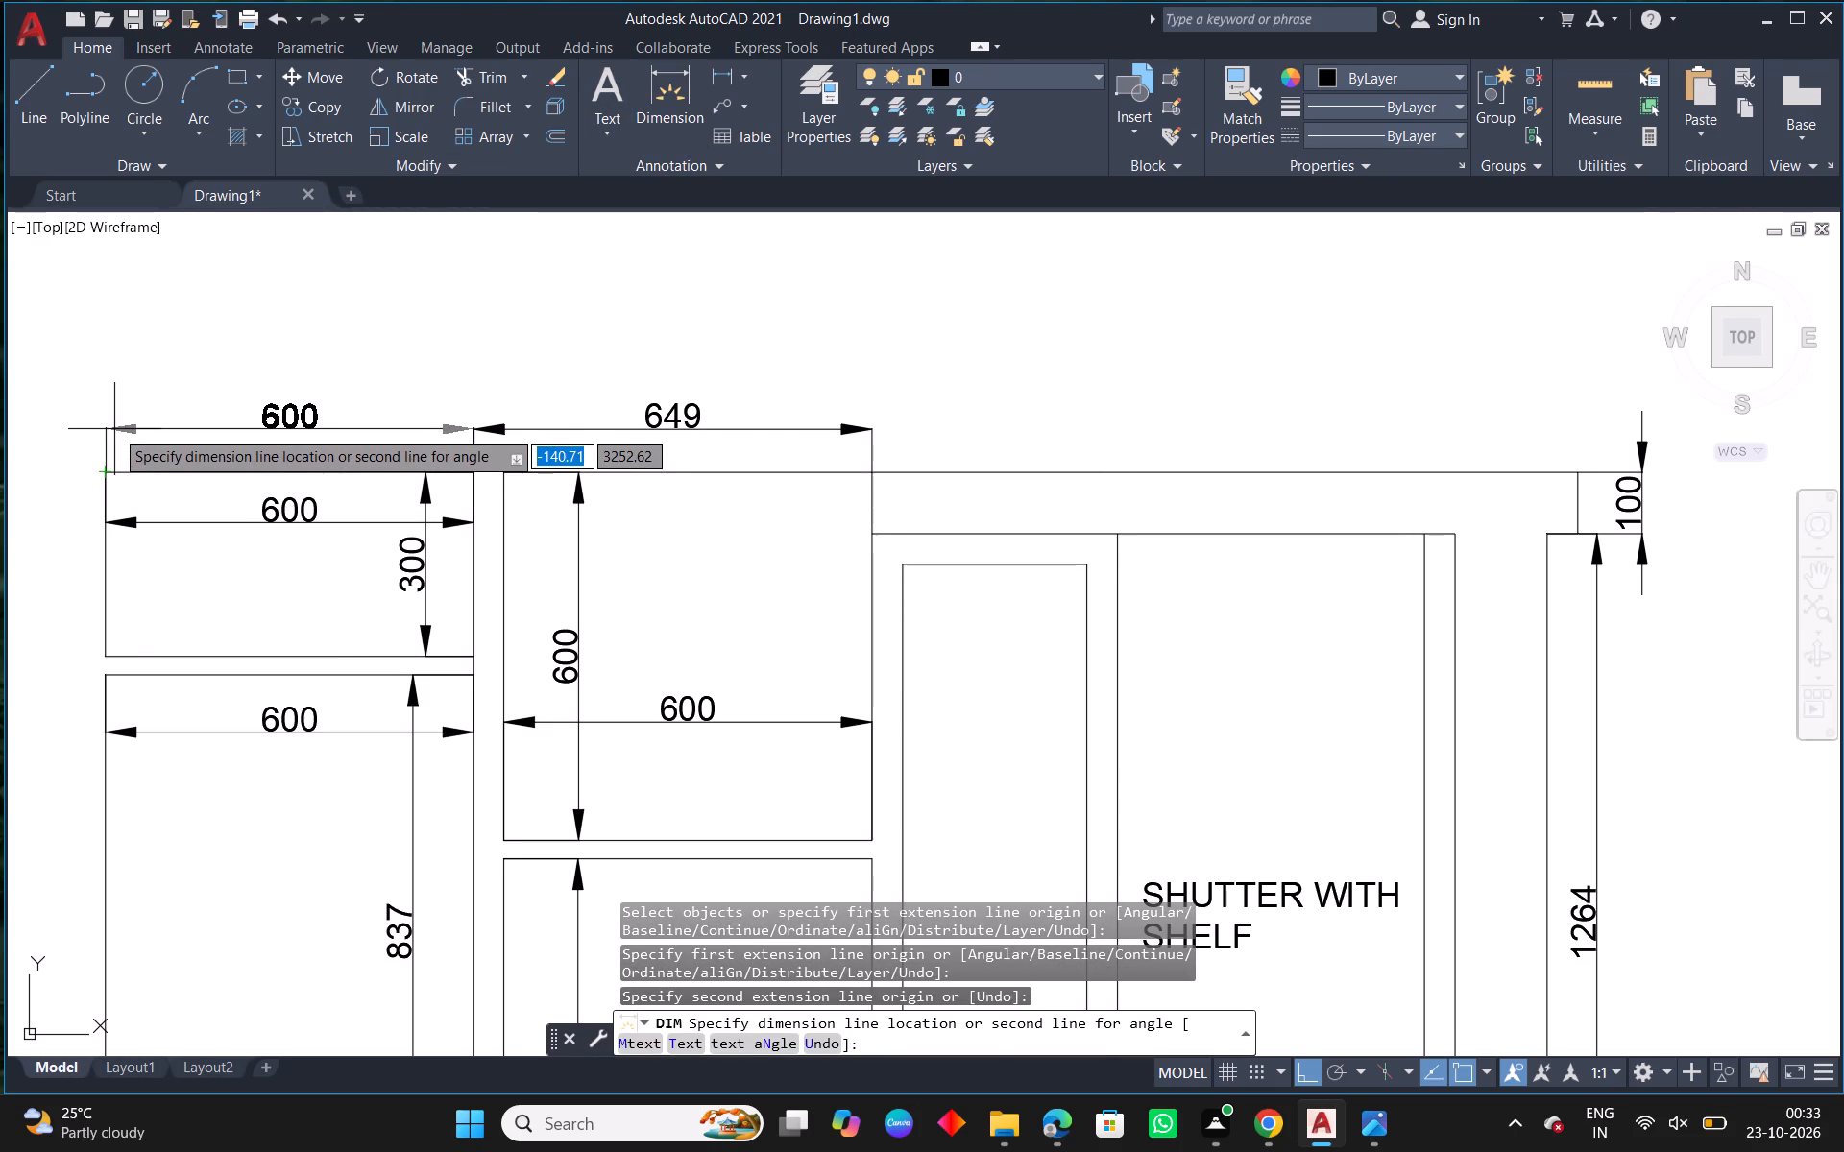
click(114, 429)
right_click(114, 429)
click(165, 445)
scroll(473, 593, down, 2)
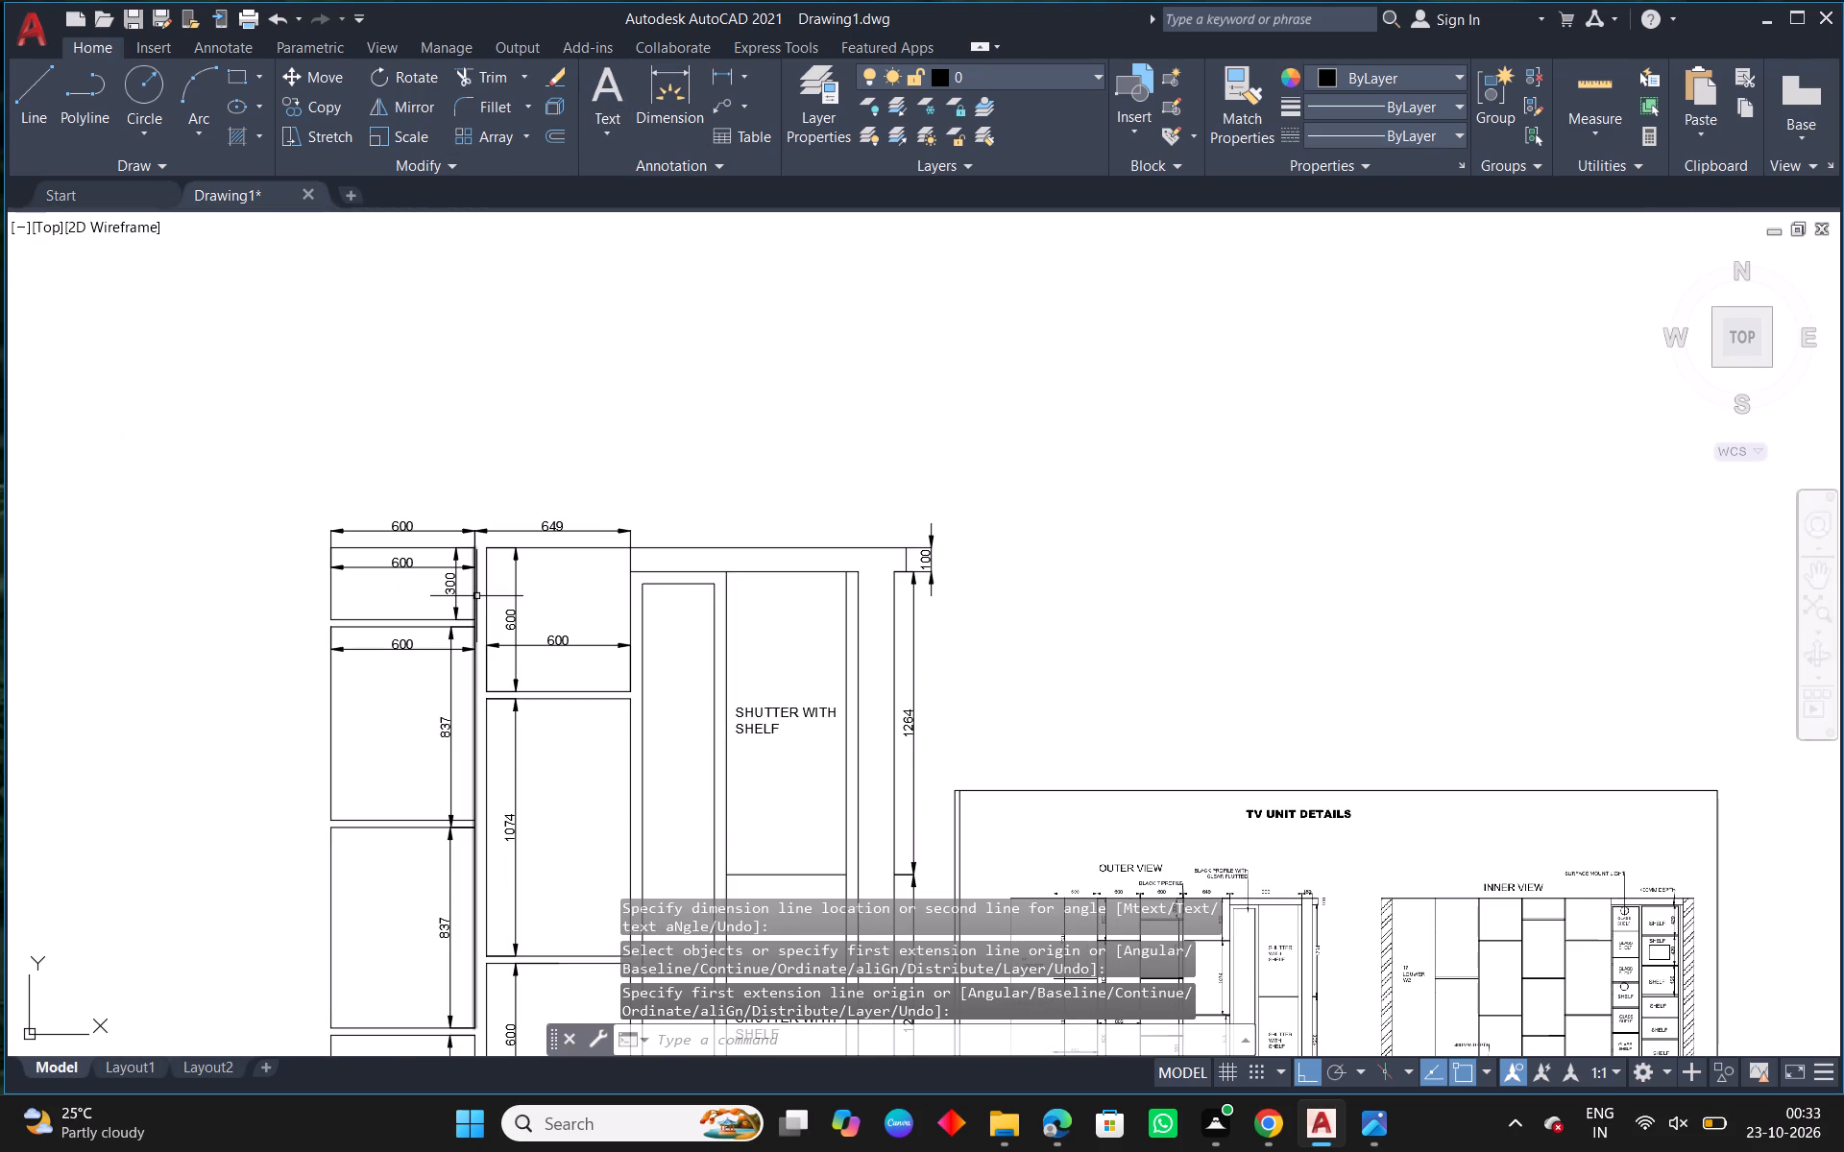
scroll(544, 576, up, 1)
scroll(437, 521, up, 1)
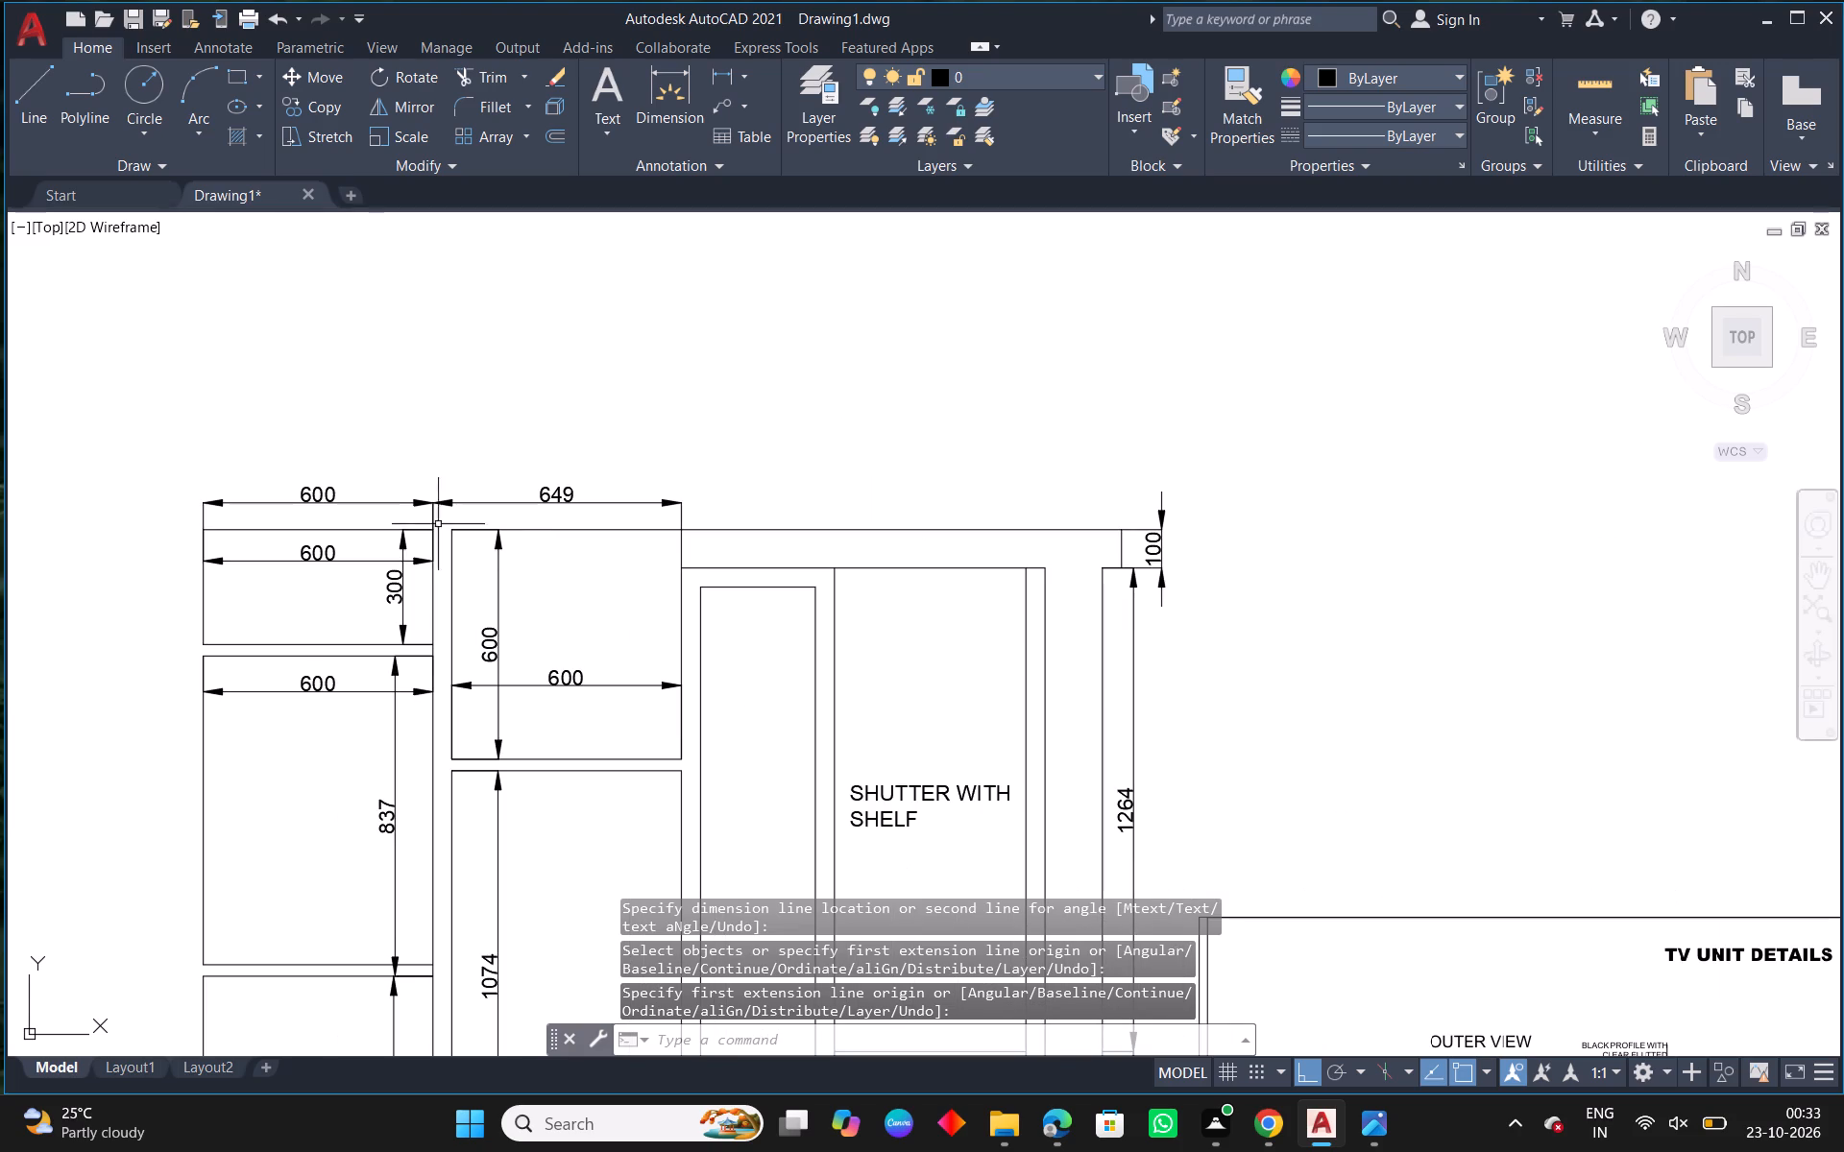
scroll(433, 517, up, 1)
click(423, 511)
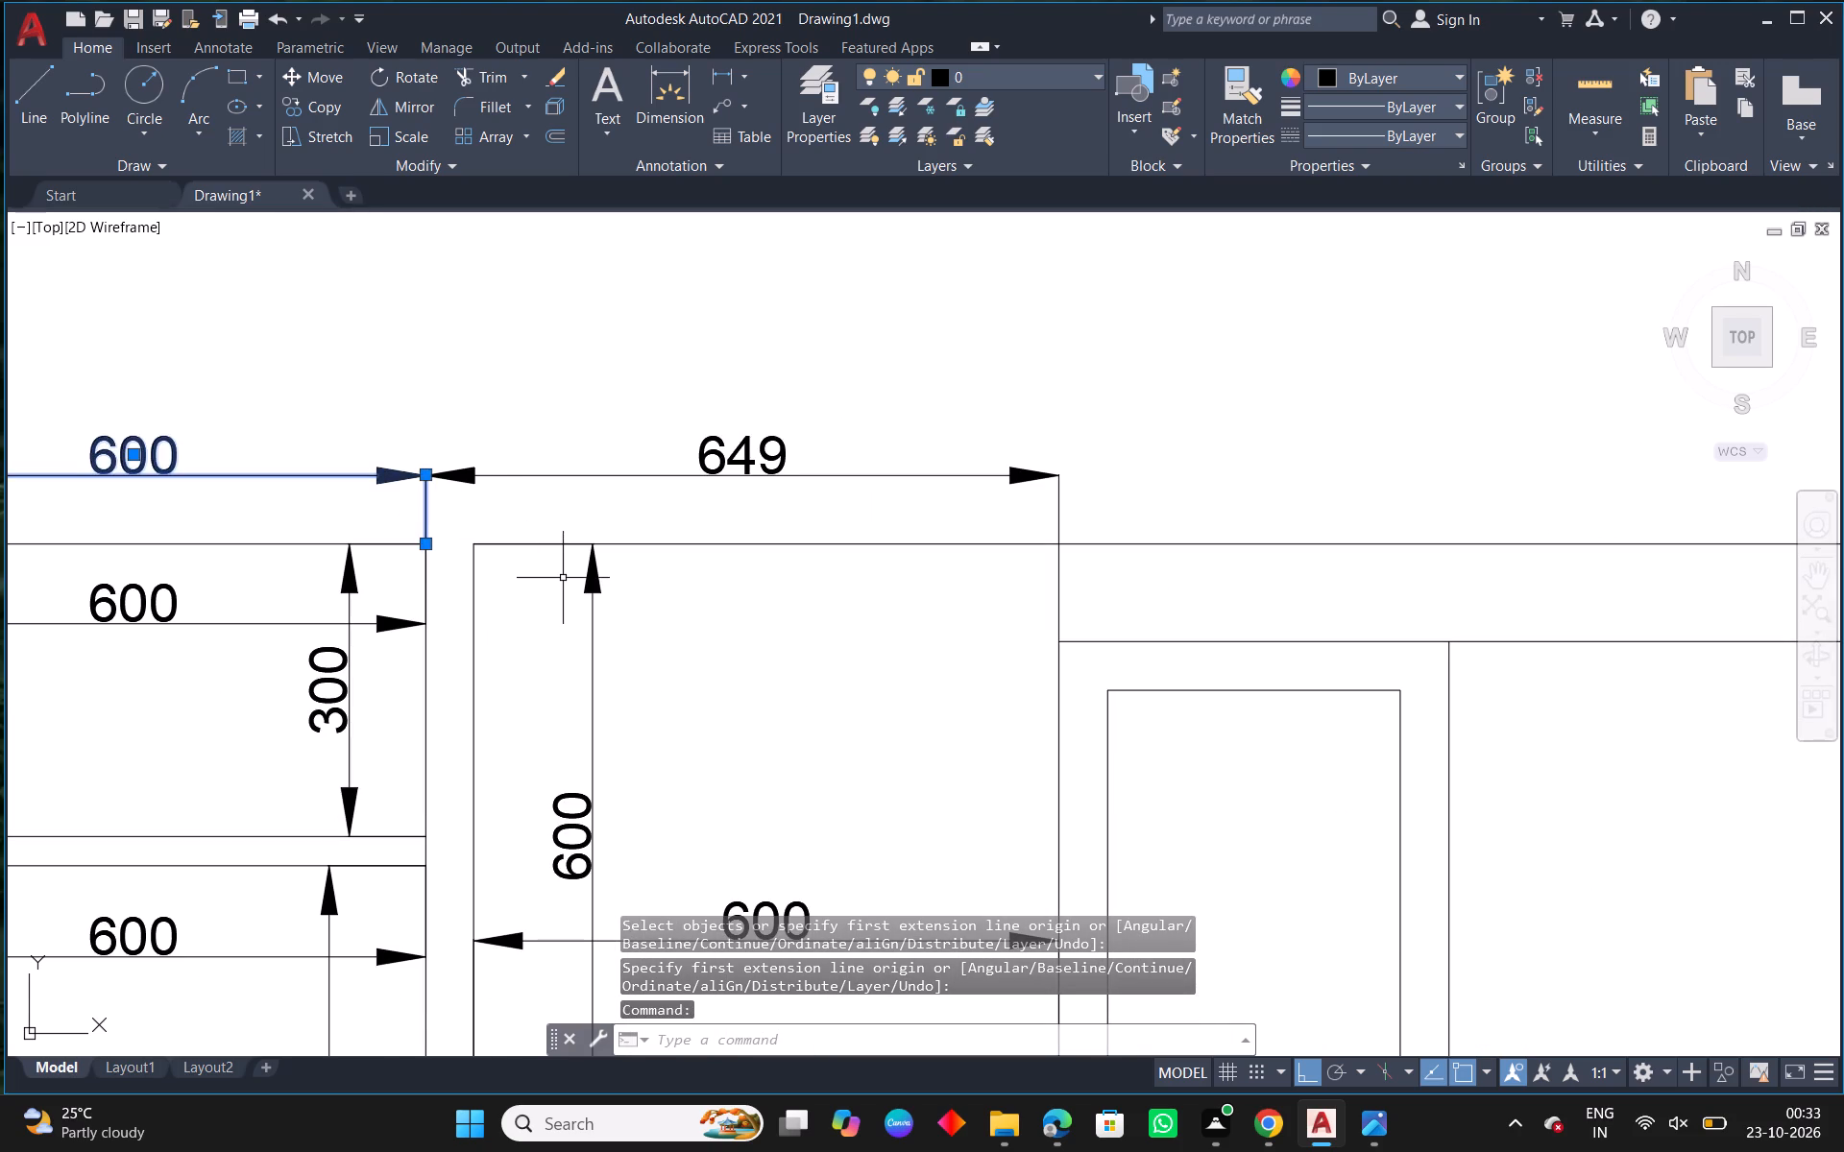
key(Escape)
Examine the reference outer view's columns and compare them with the redrawn unit.
scroll(500, 580, down, 4)
middle_drag(682, 713, 667, 581)
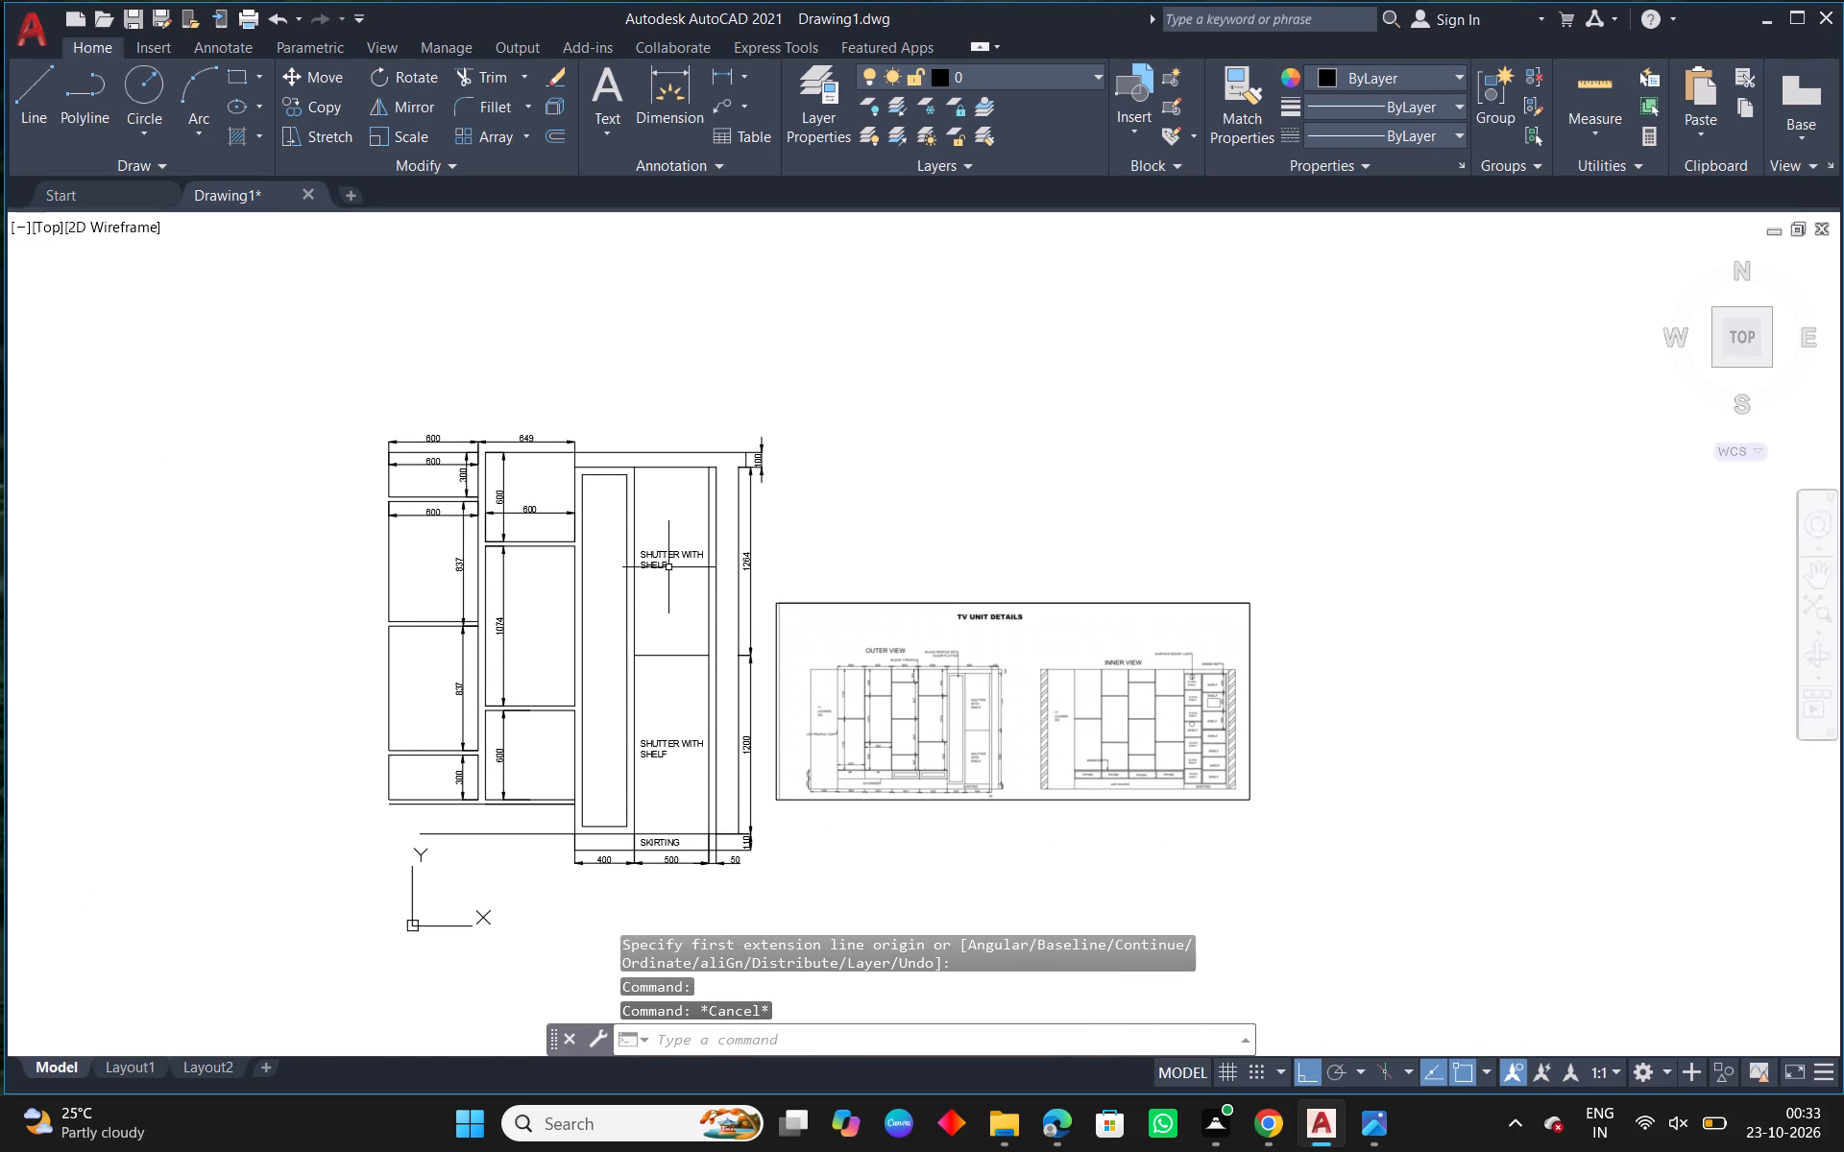
scroll(971, 732, up, 1)
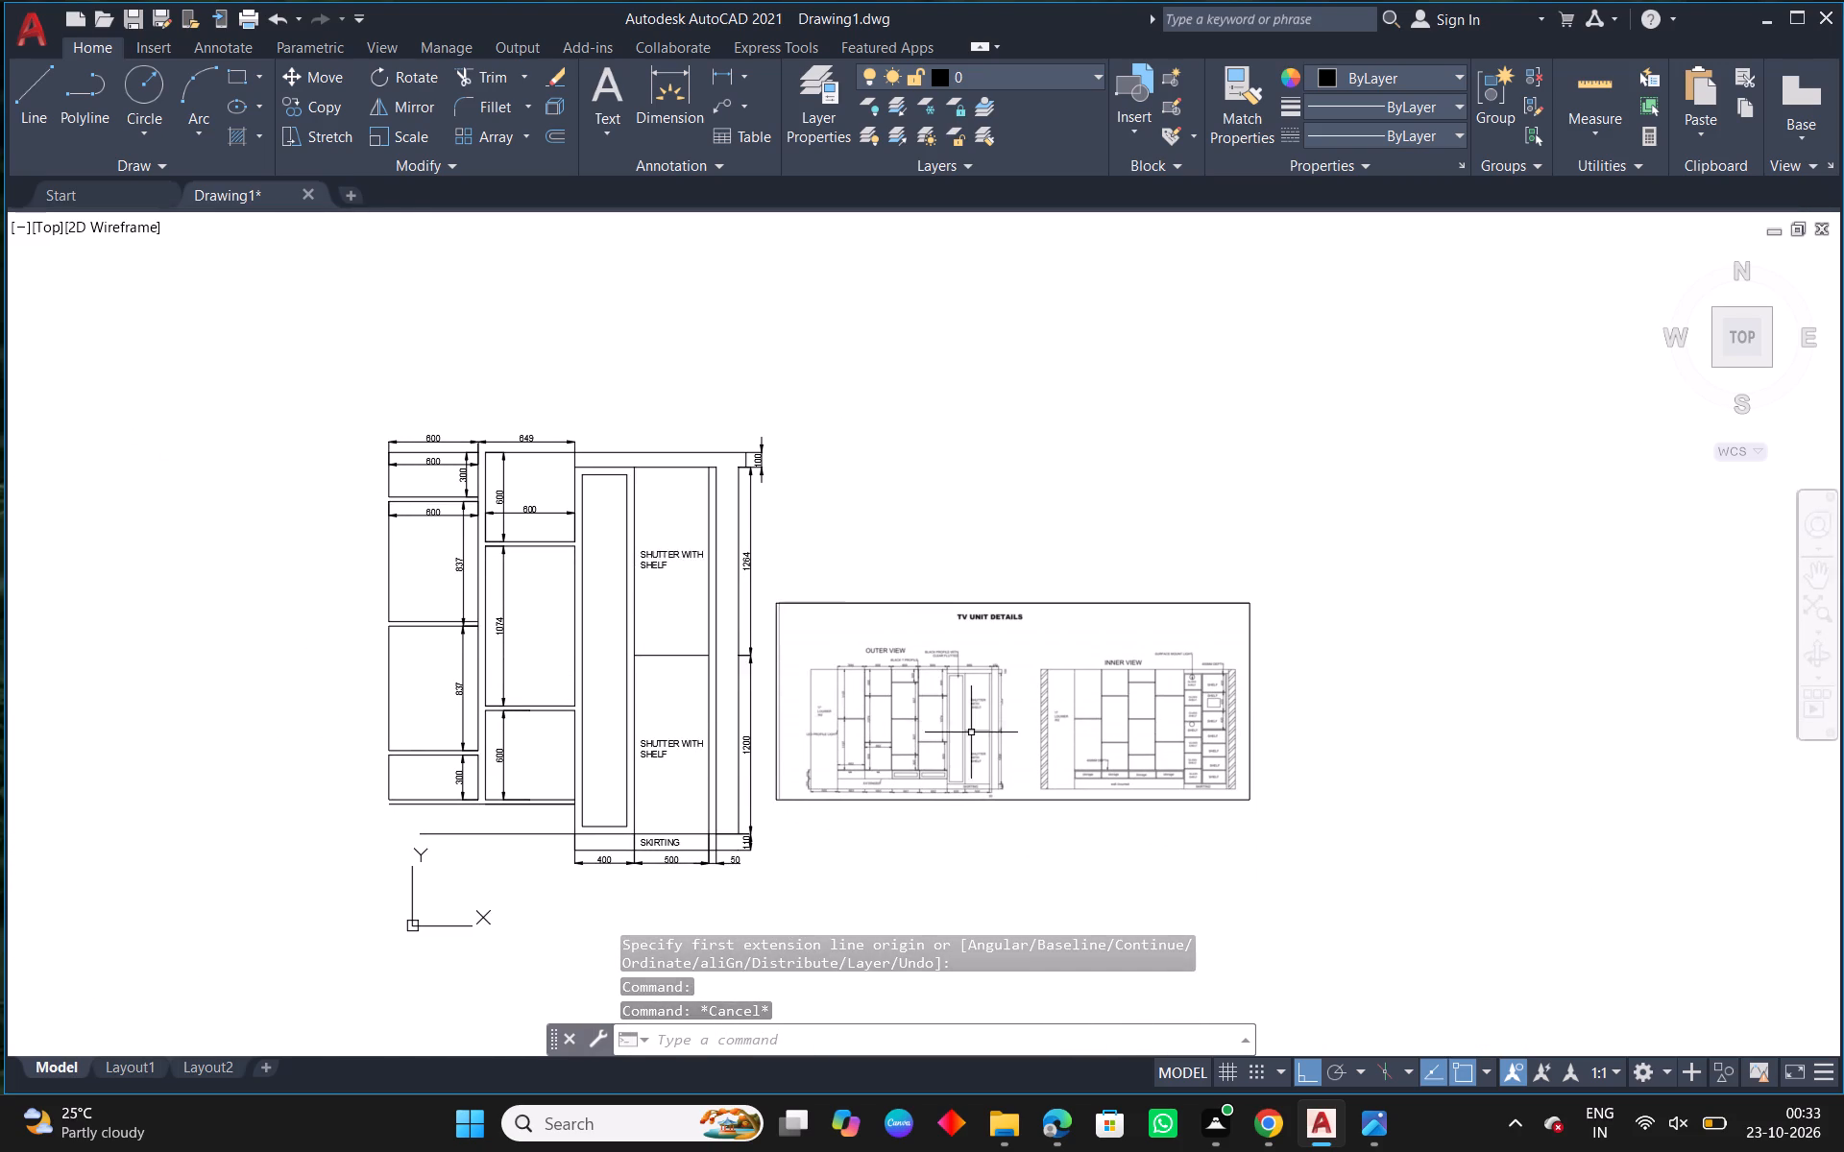
scroll(971, 732, up, 1)
scroll(903, 690, up, 1)
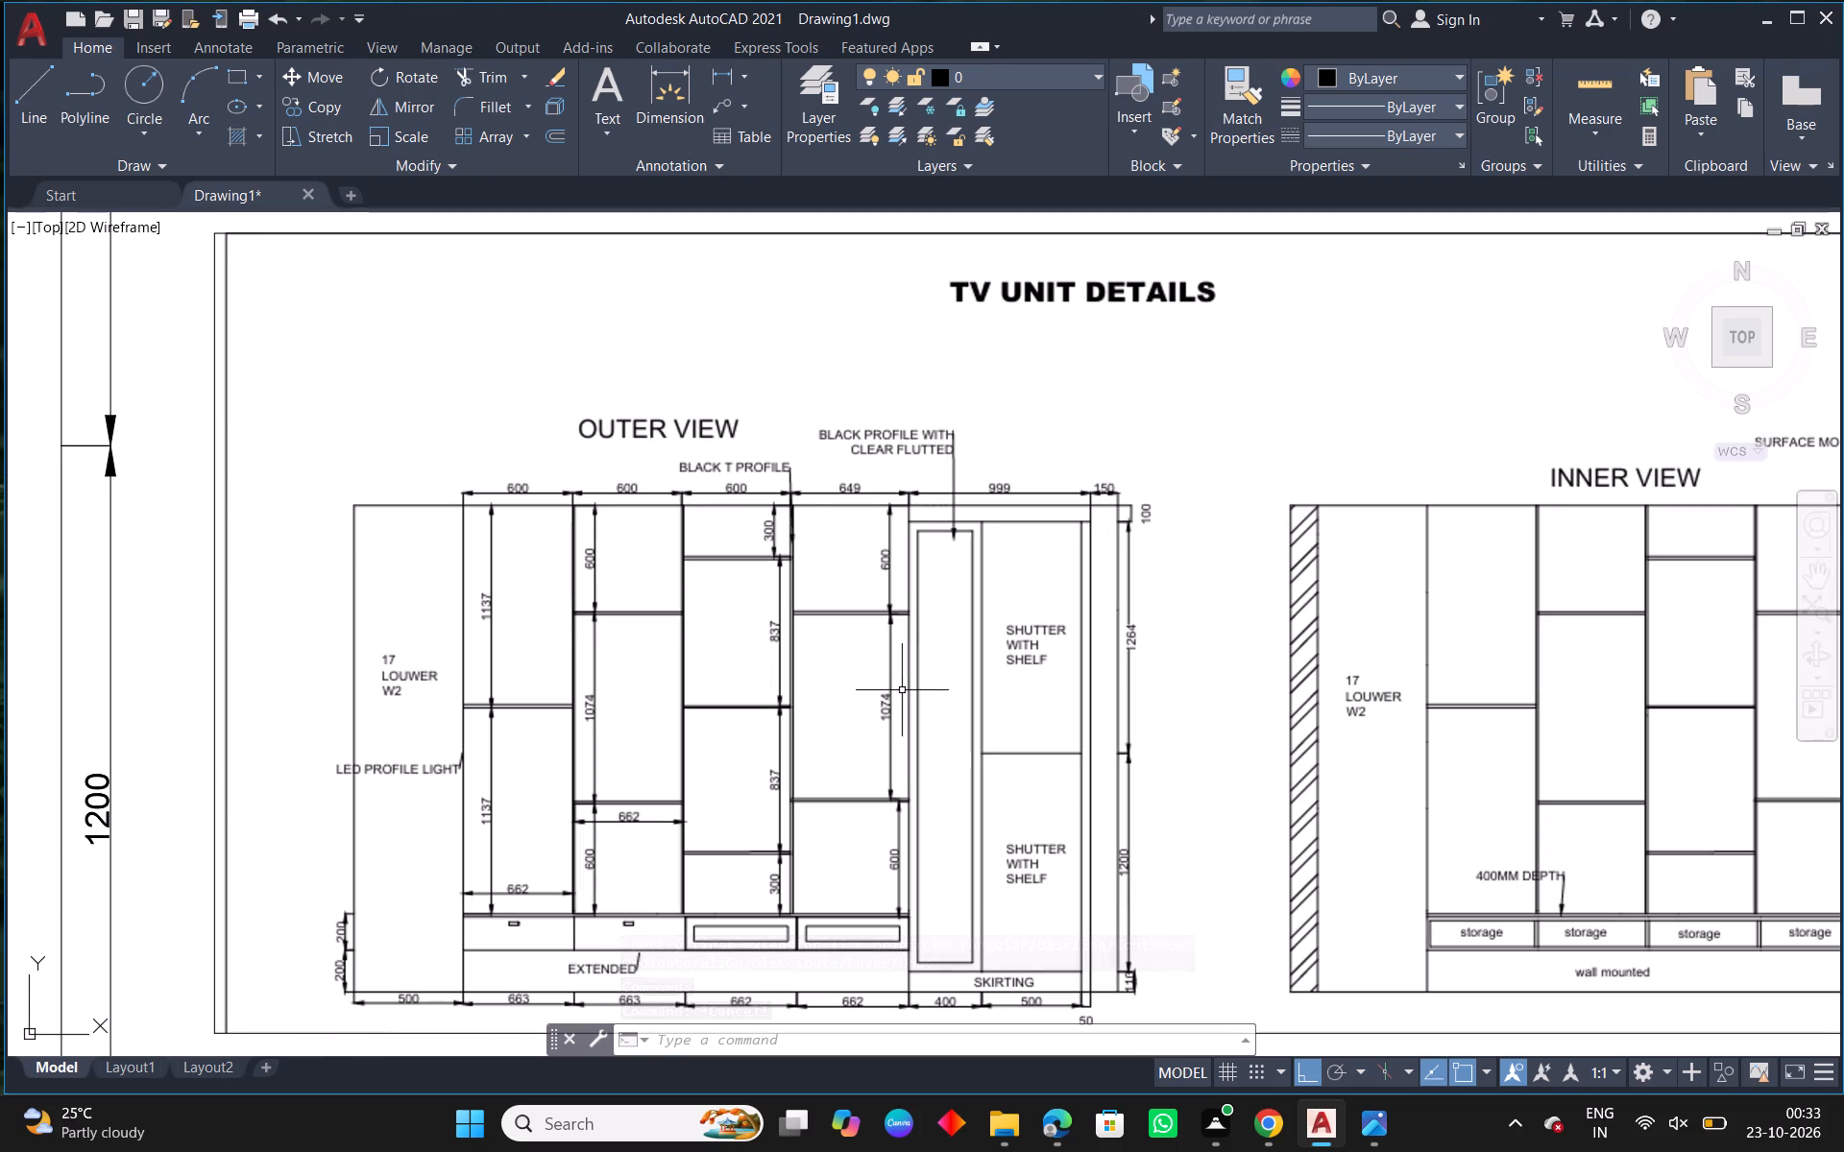
middle_drag(899, 682, 889, 461)
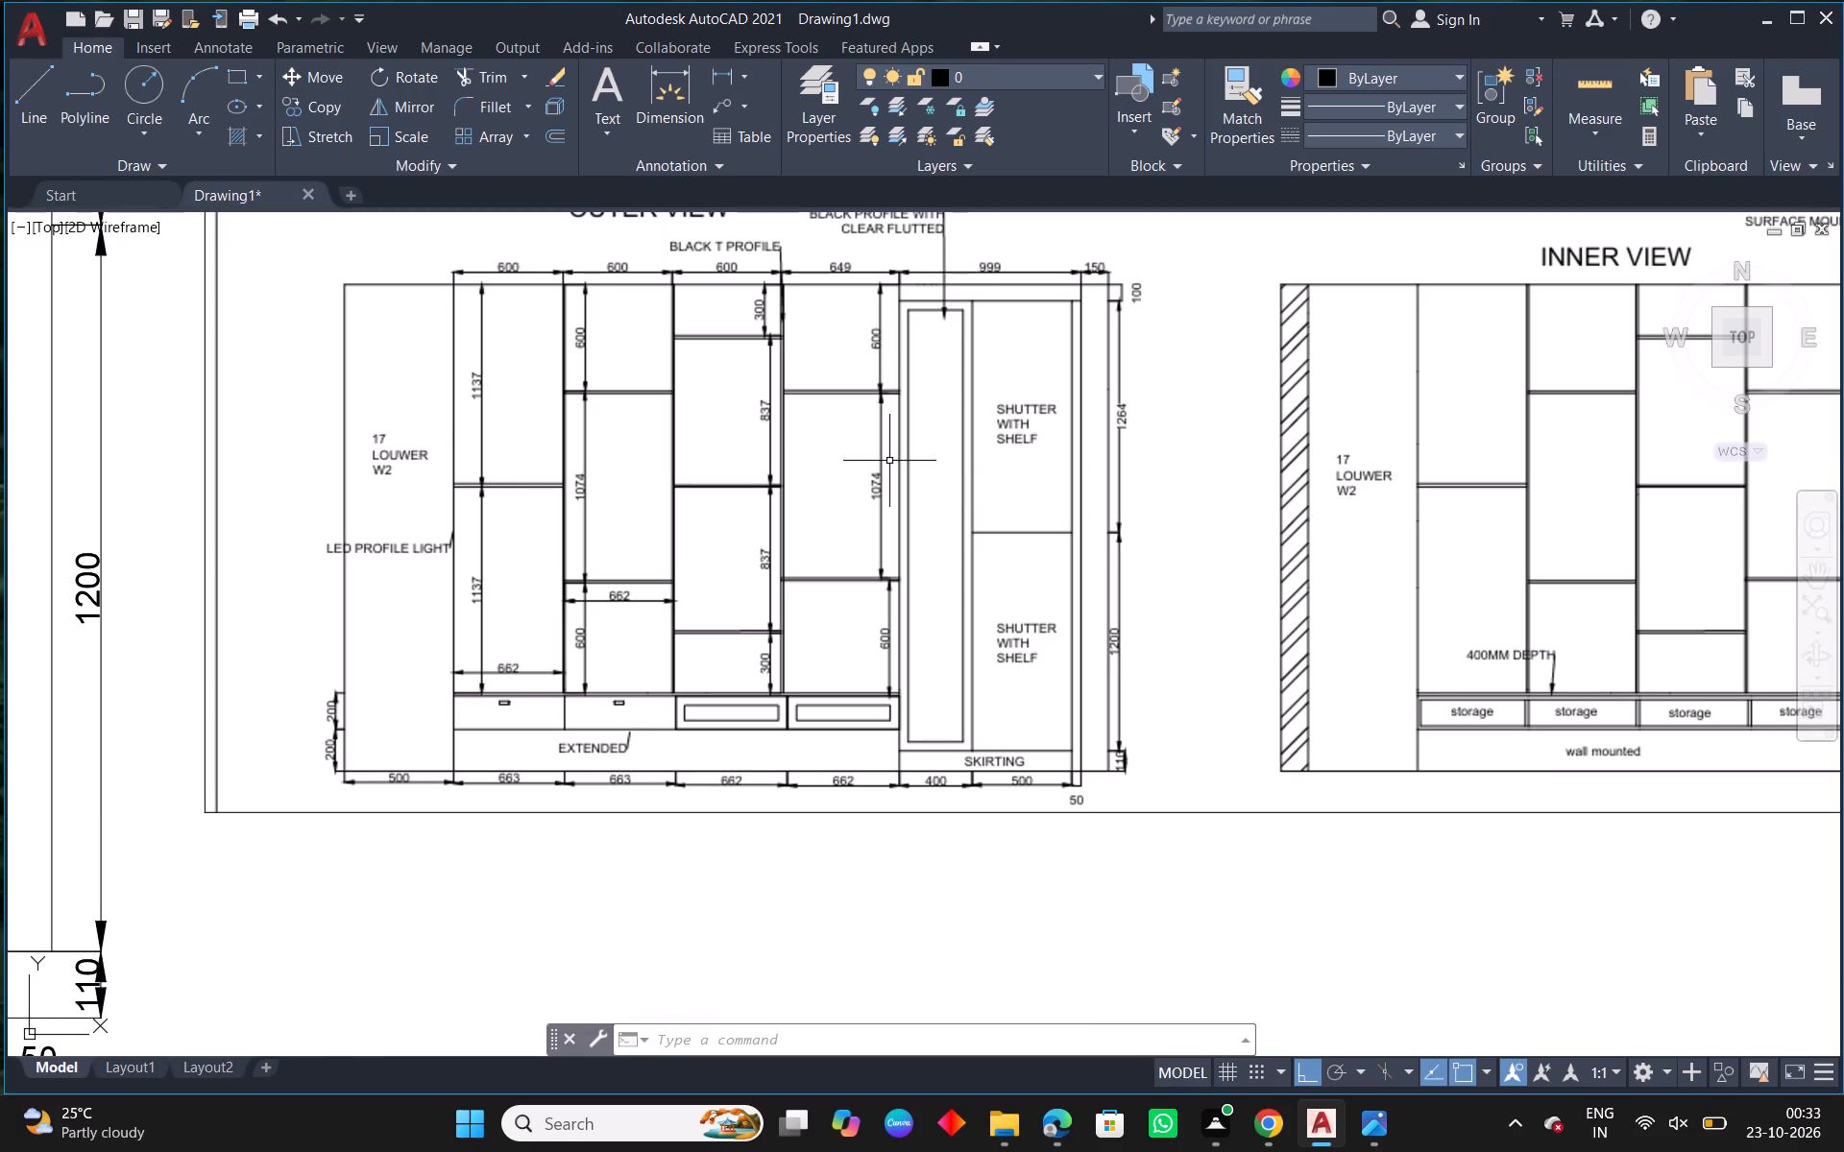
scroll(643, 655, down, 2)
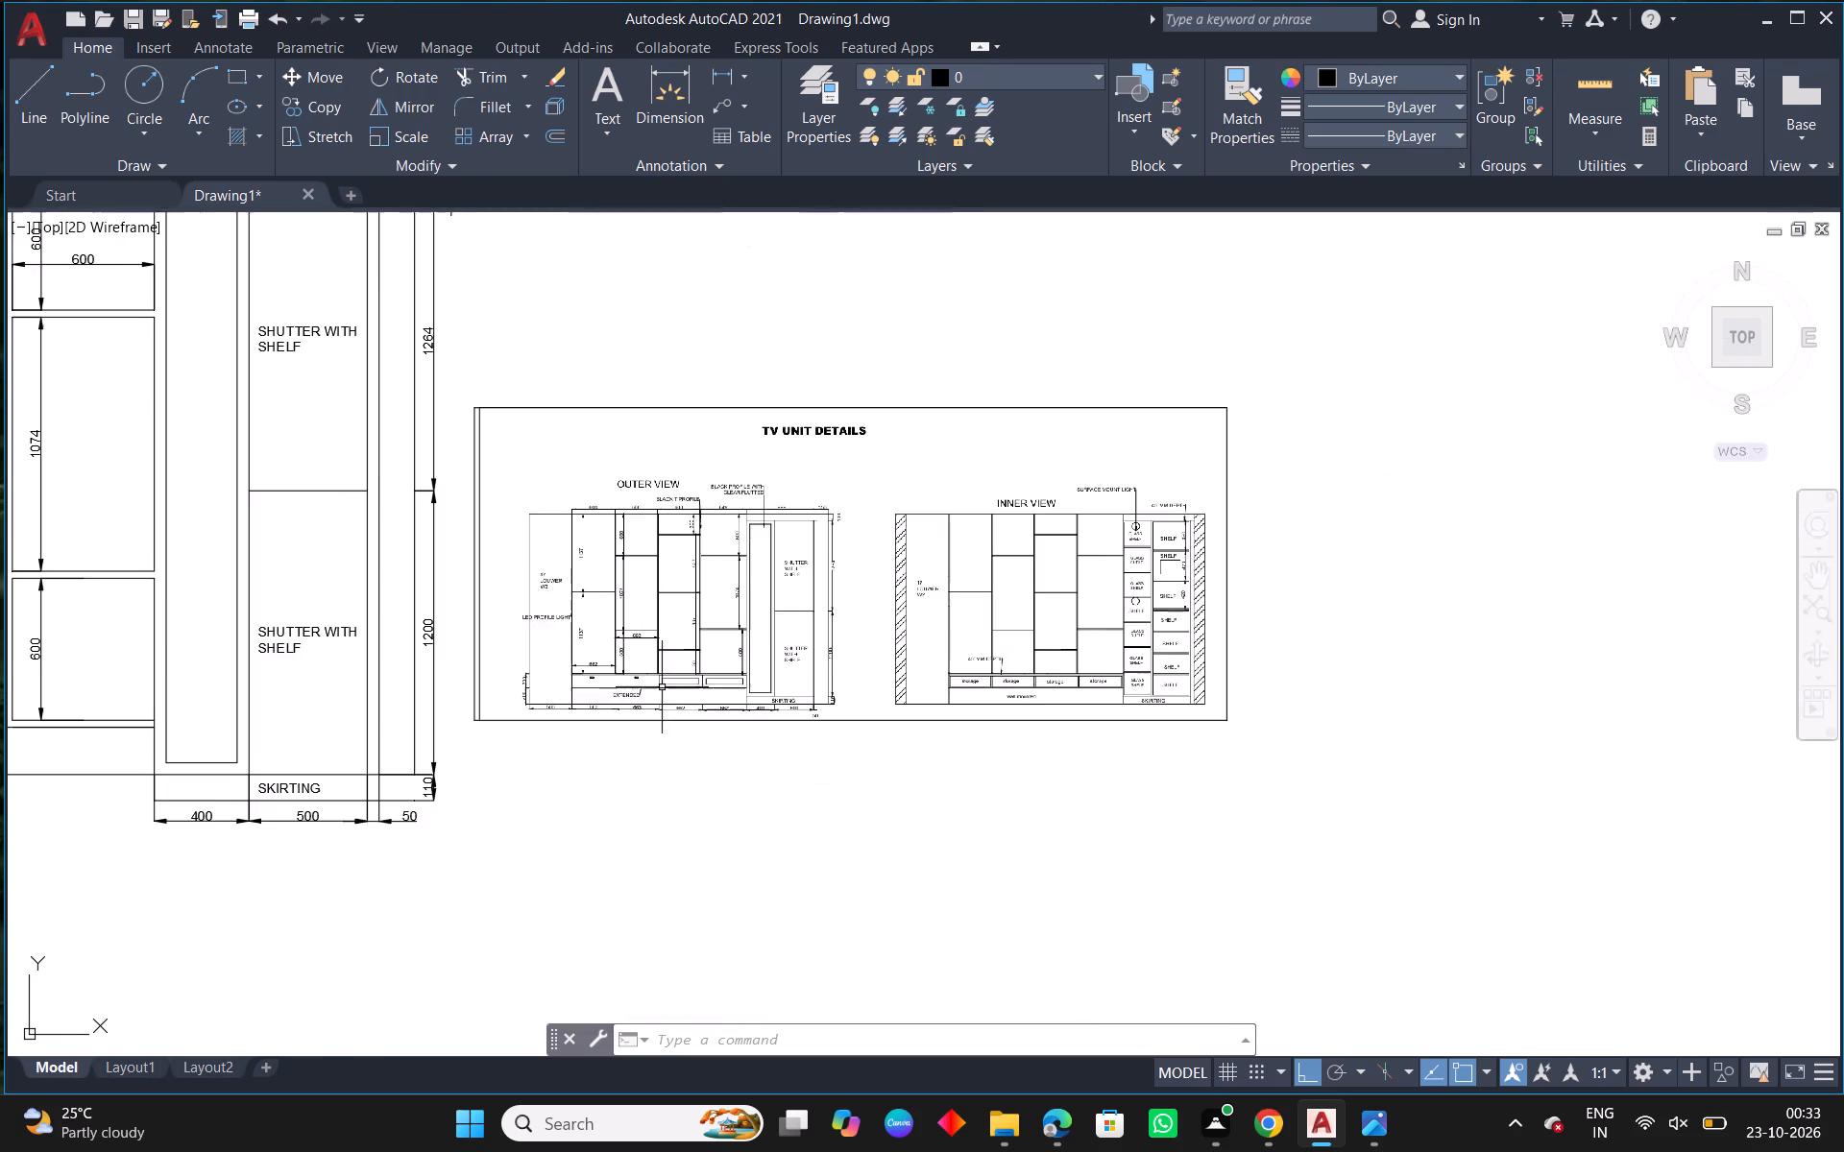
middle_drag(465, 708, 1007, 748)
scroll(1007, 747, down, 1)
scroll(767, 498, up, 1)
middle_drag(671, 526, 753, 562)
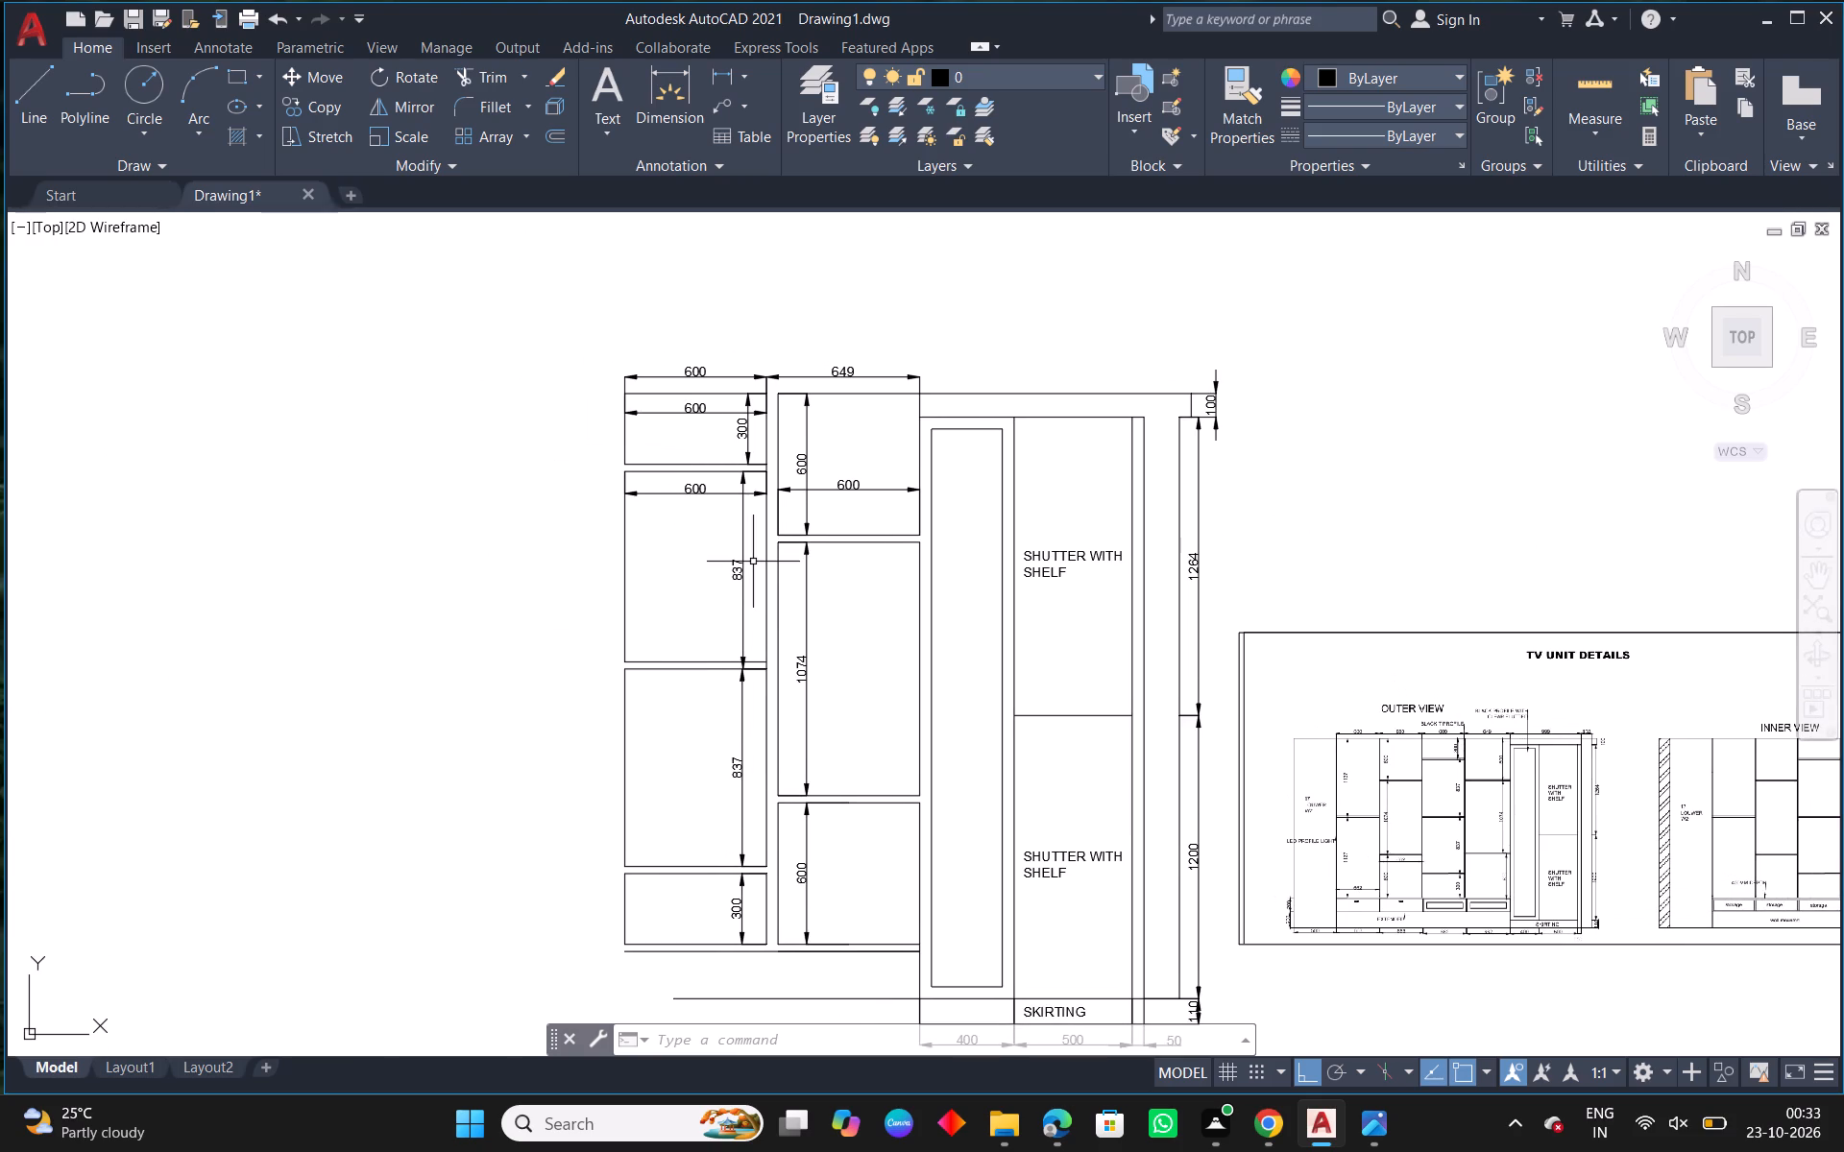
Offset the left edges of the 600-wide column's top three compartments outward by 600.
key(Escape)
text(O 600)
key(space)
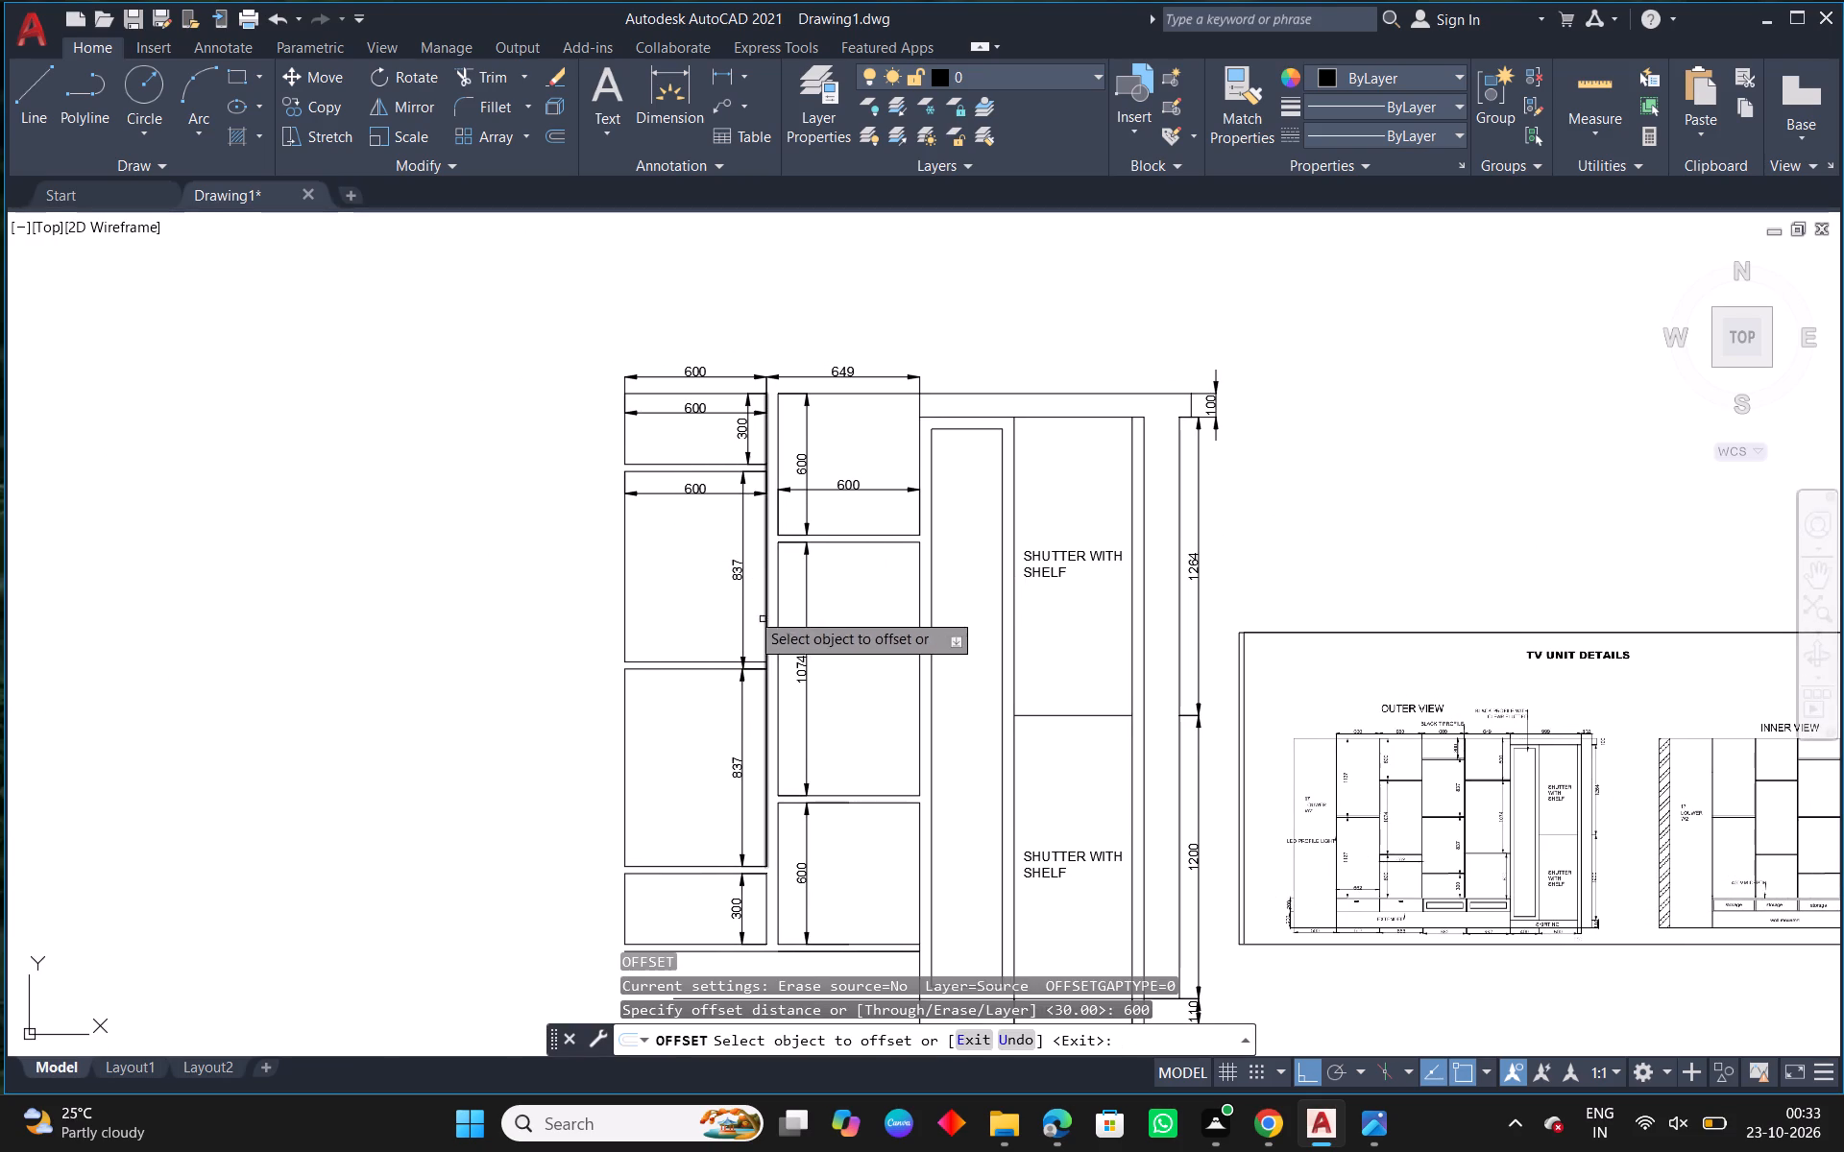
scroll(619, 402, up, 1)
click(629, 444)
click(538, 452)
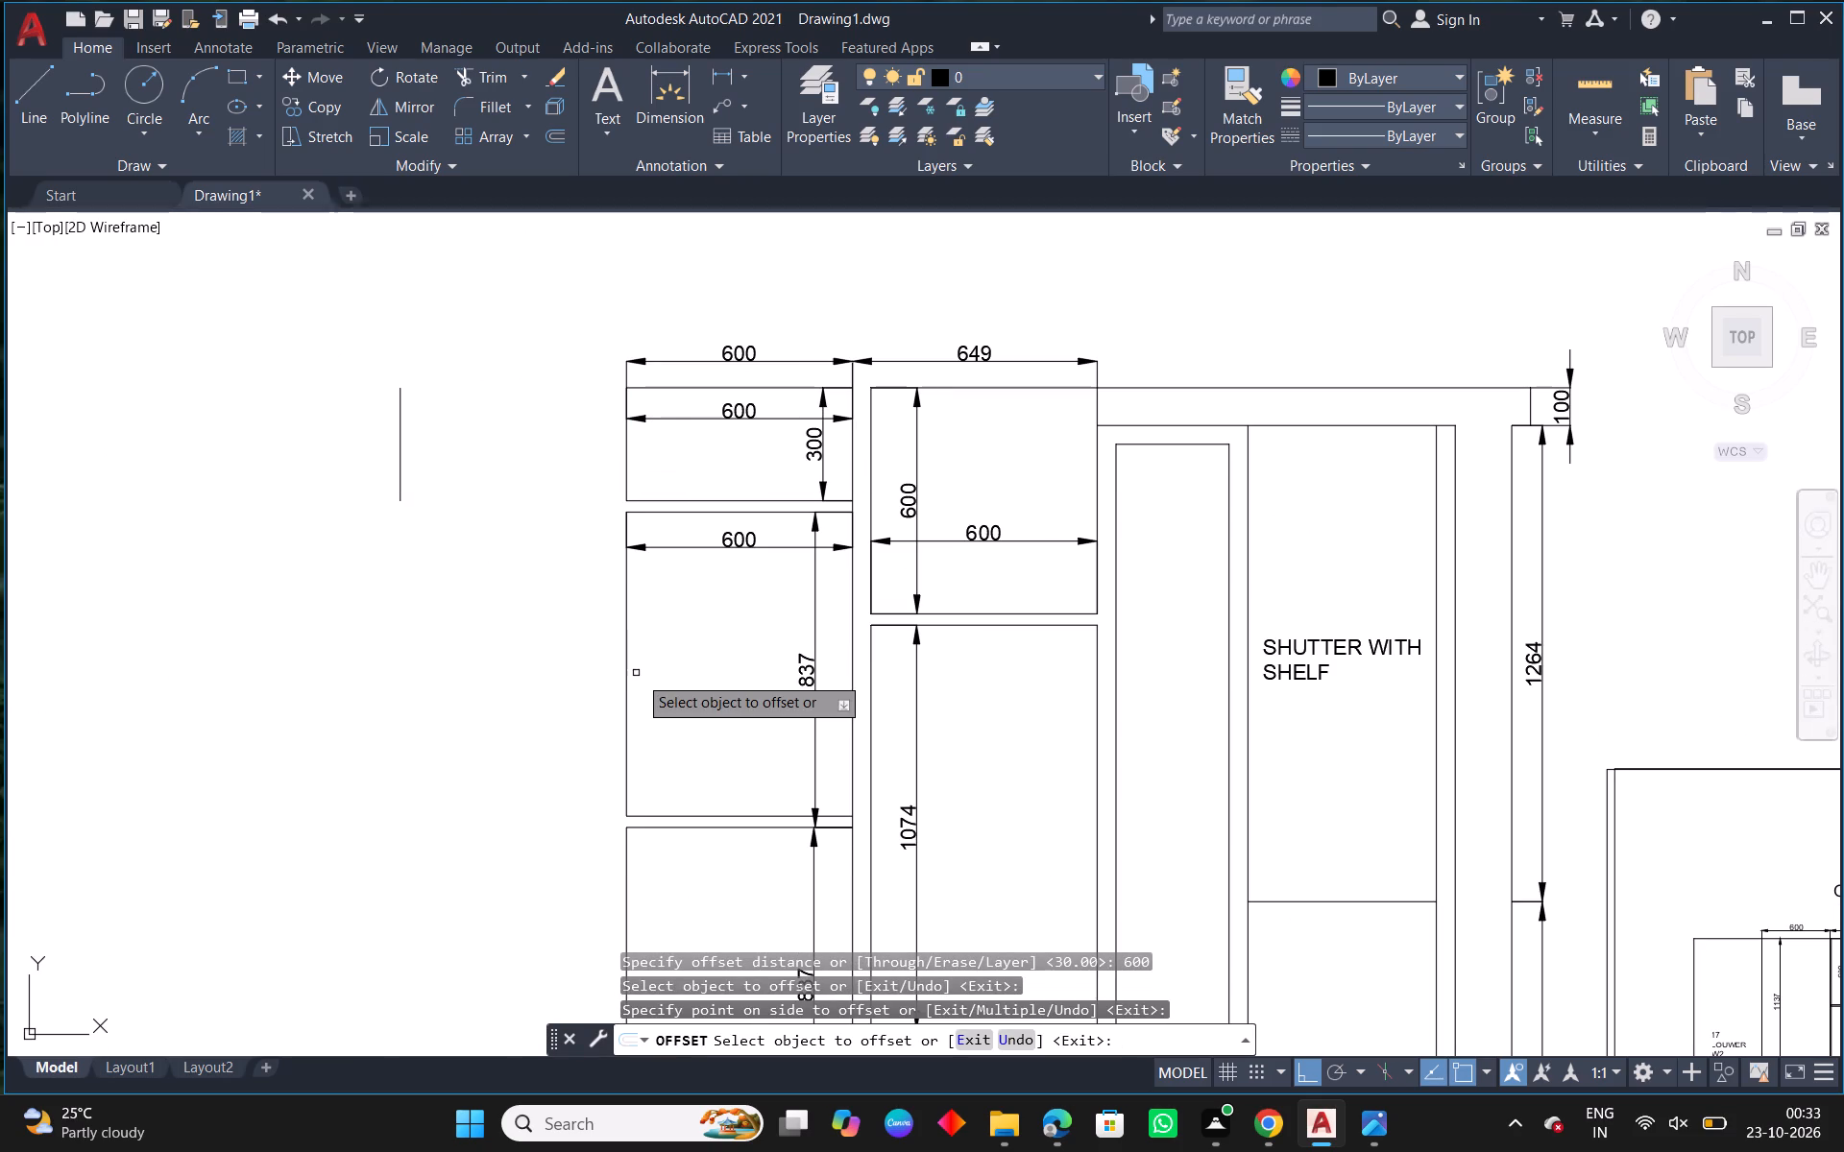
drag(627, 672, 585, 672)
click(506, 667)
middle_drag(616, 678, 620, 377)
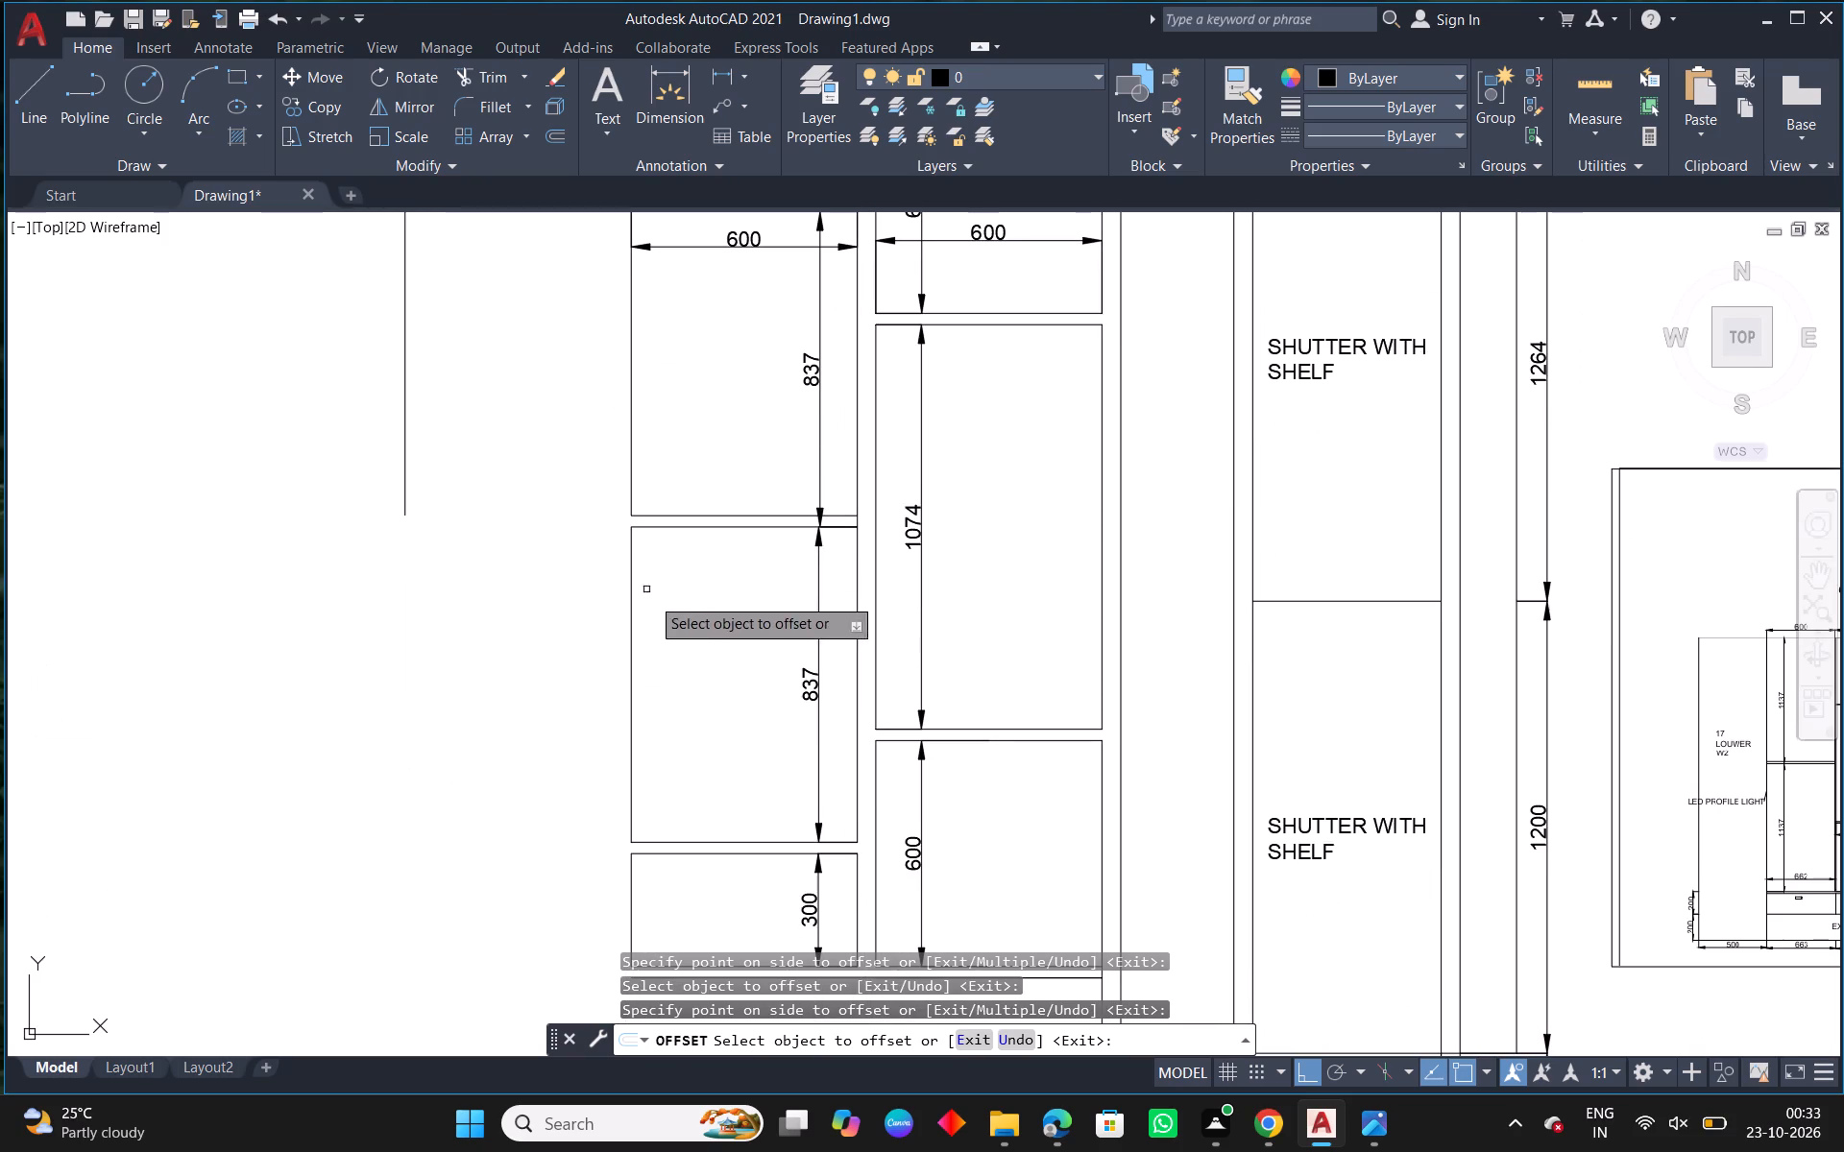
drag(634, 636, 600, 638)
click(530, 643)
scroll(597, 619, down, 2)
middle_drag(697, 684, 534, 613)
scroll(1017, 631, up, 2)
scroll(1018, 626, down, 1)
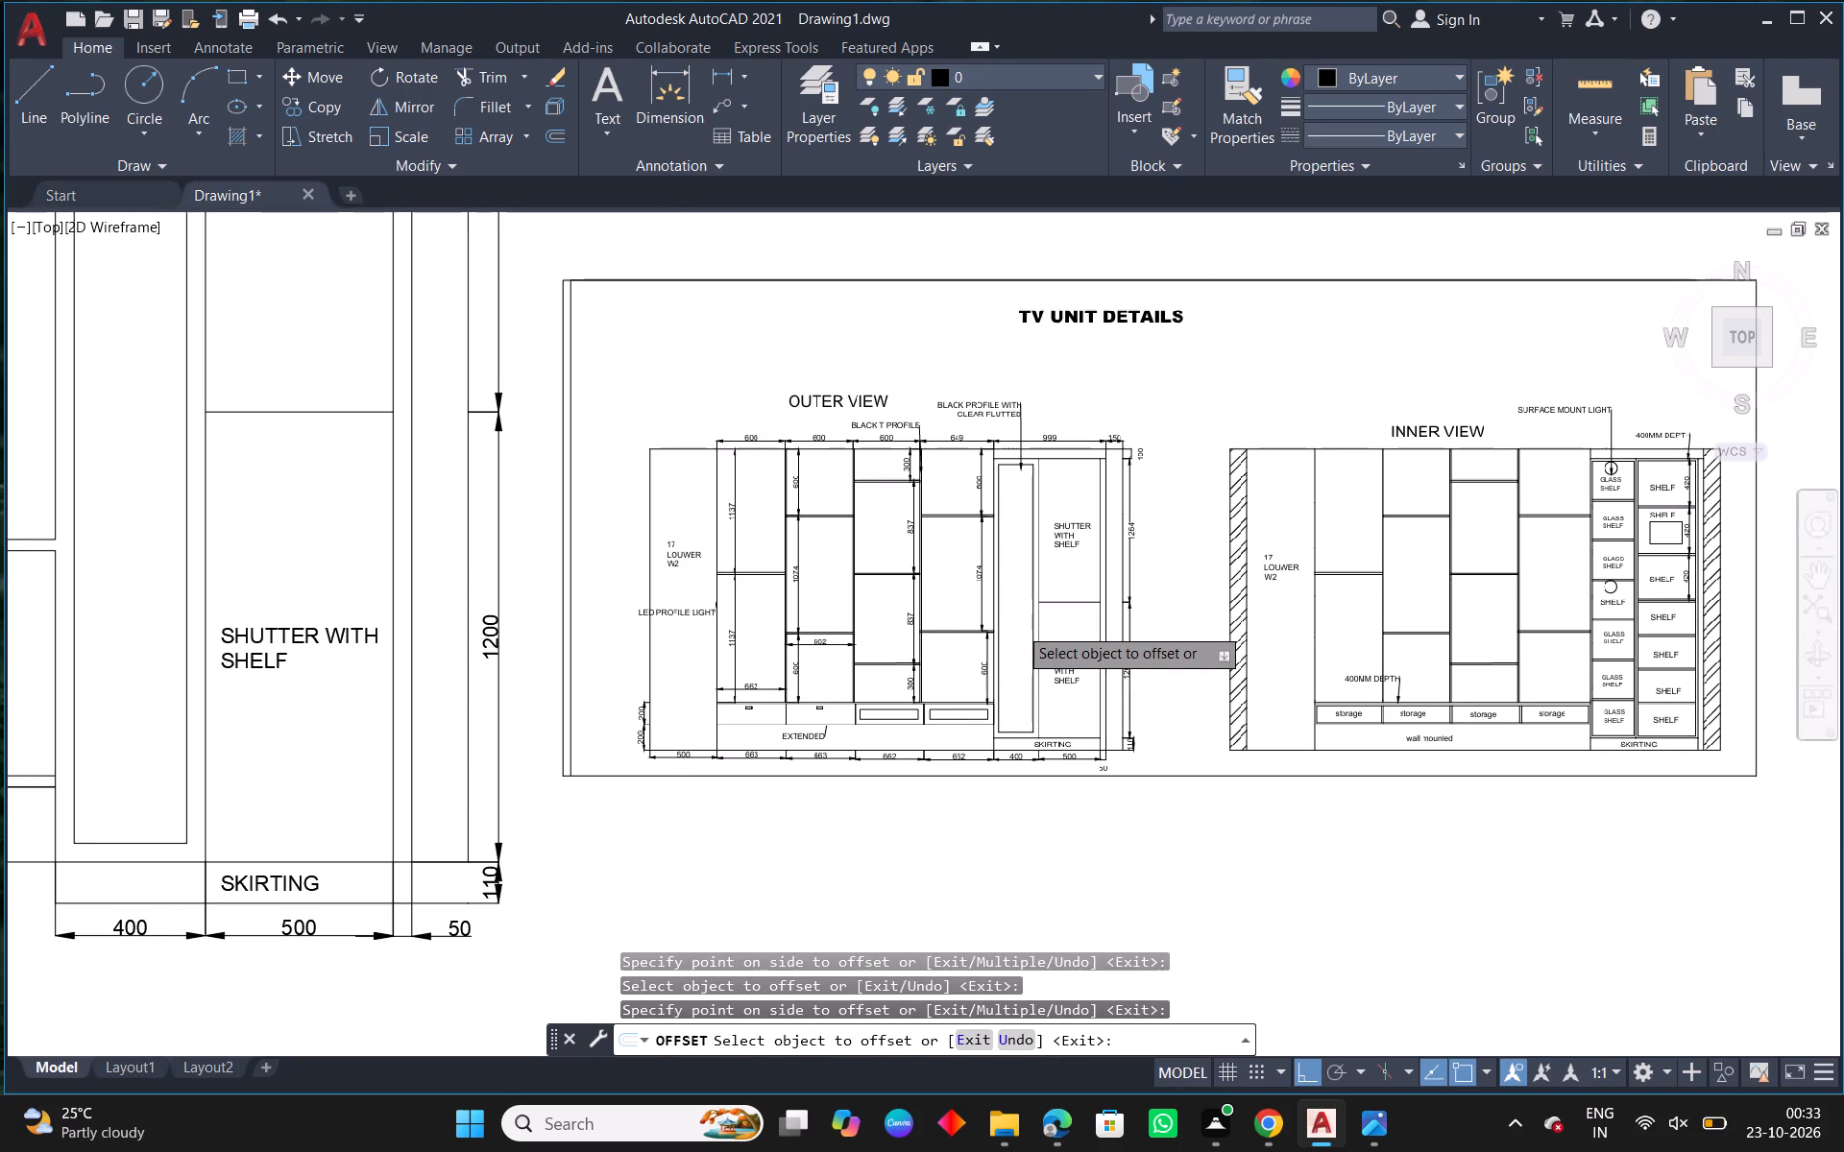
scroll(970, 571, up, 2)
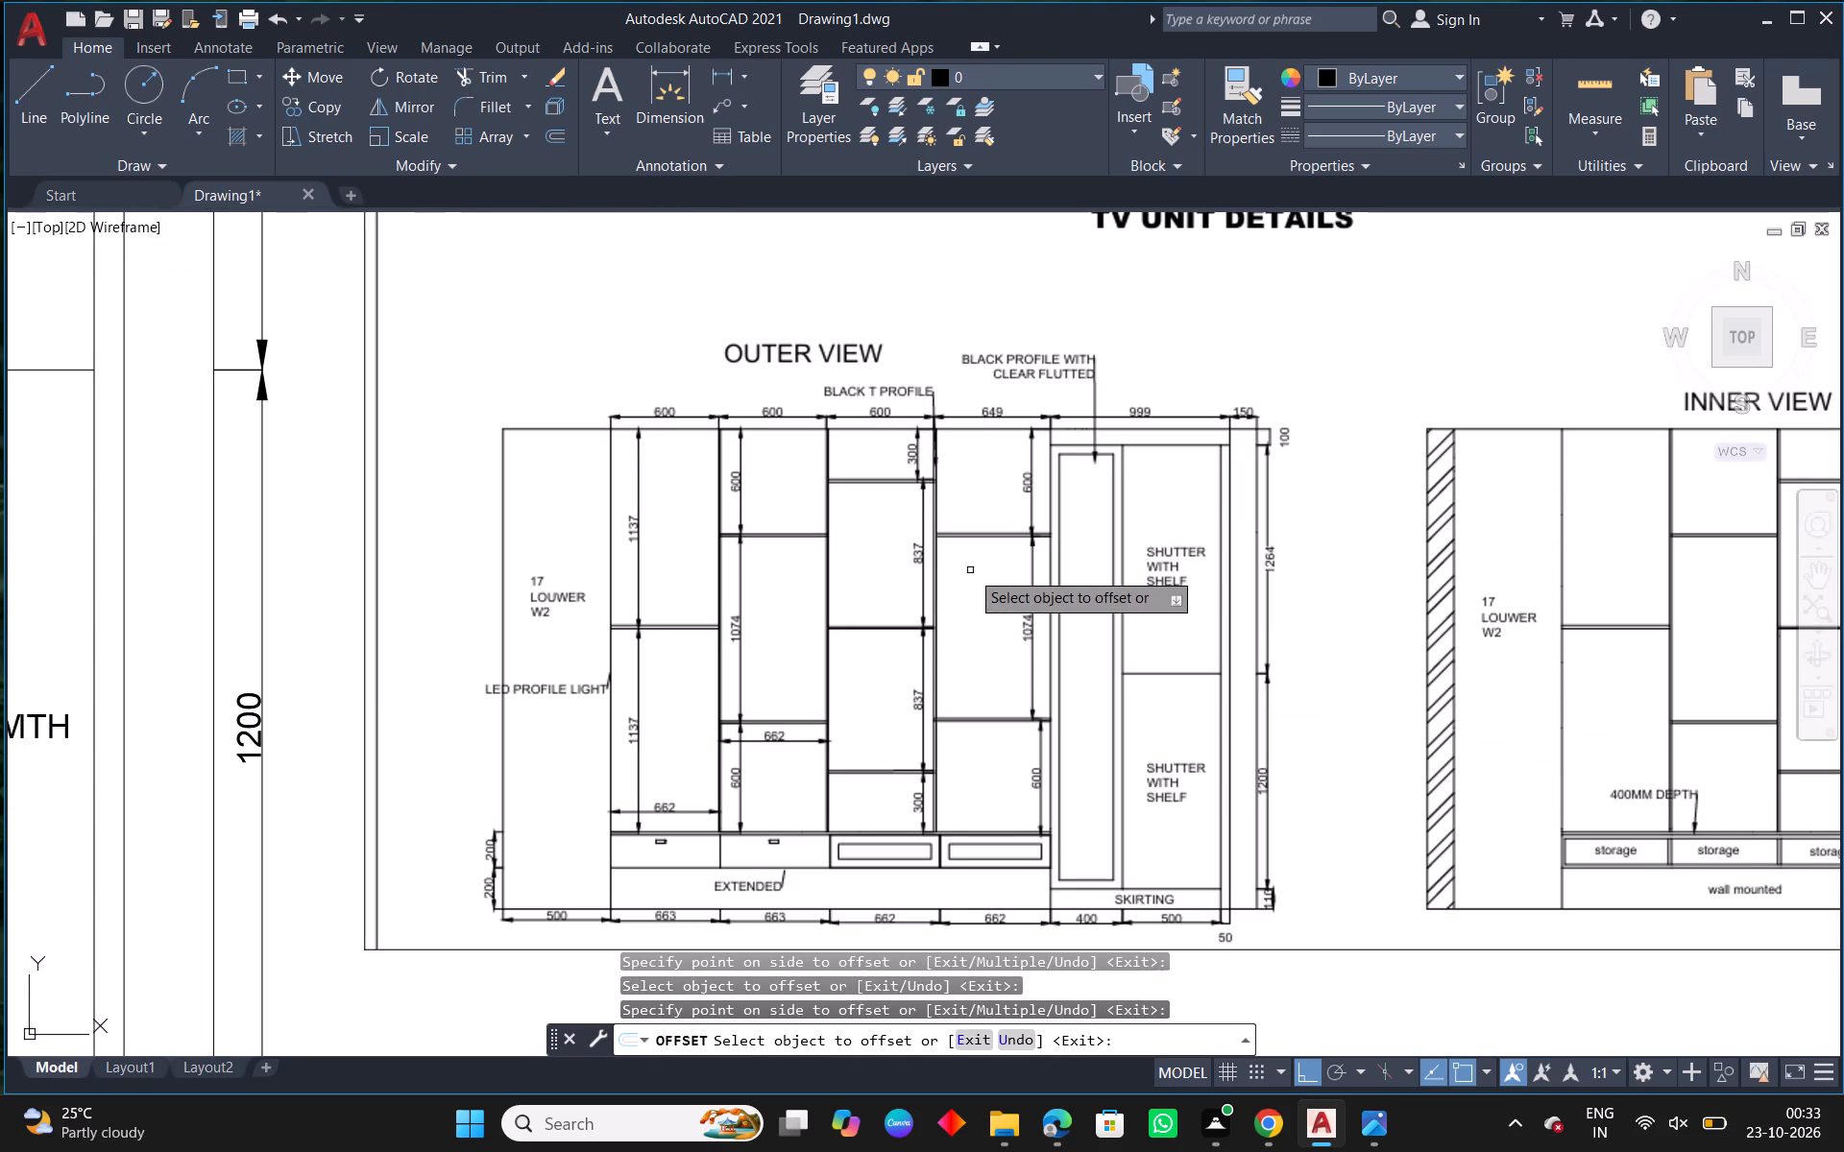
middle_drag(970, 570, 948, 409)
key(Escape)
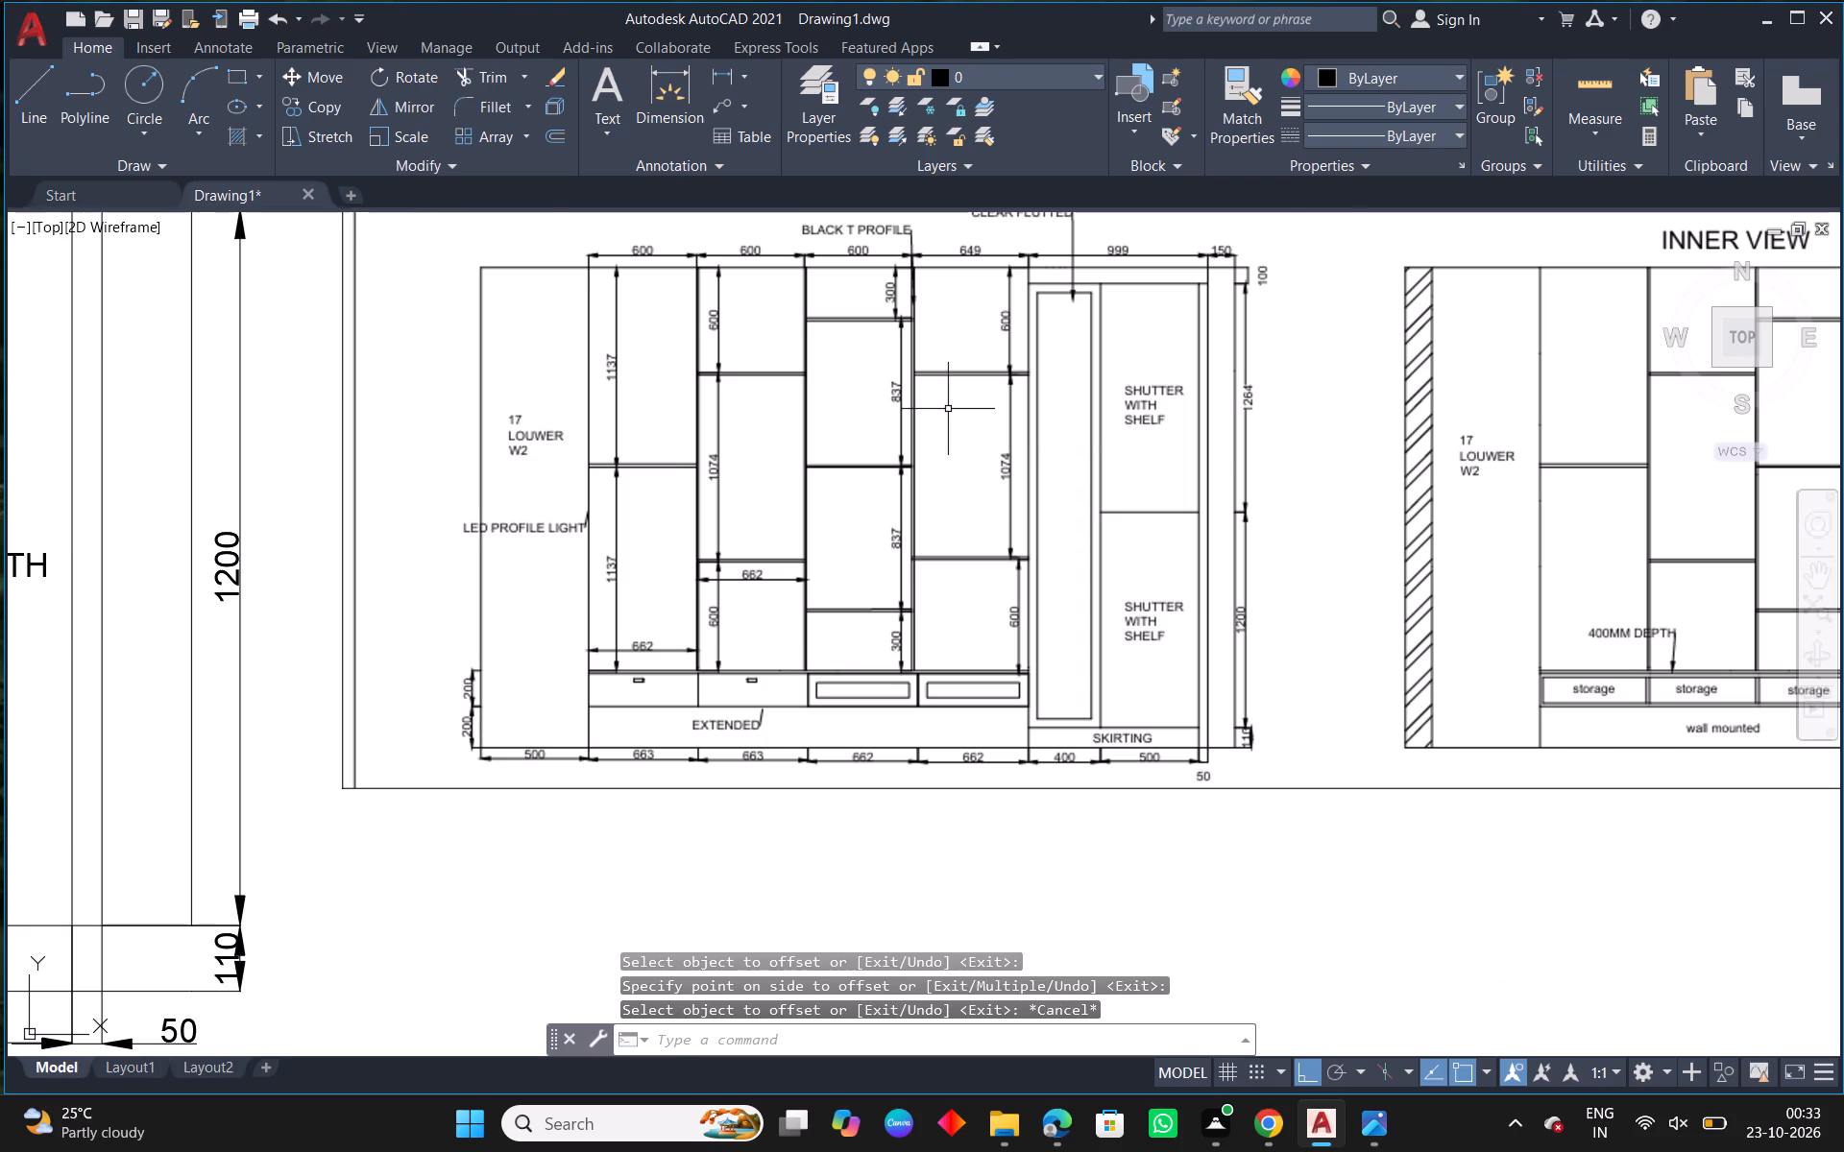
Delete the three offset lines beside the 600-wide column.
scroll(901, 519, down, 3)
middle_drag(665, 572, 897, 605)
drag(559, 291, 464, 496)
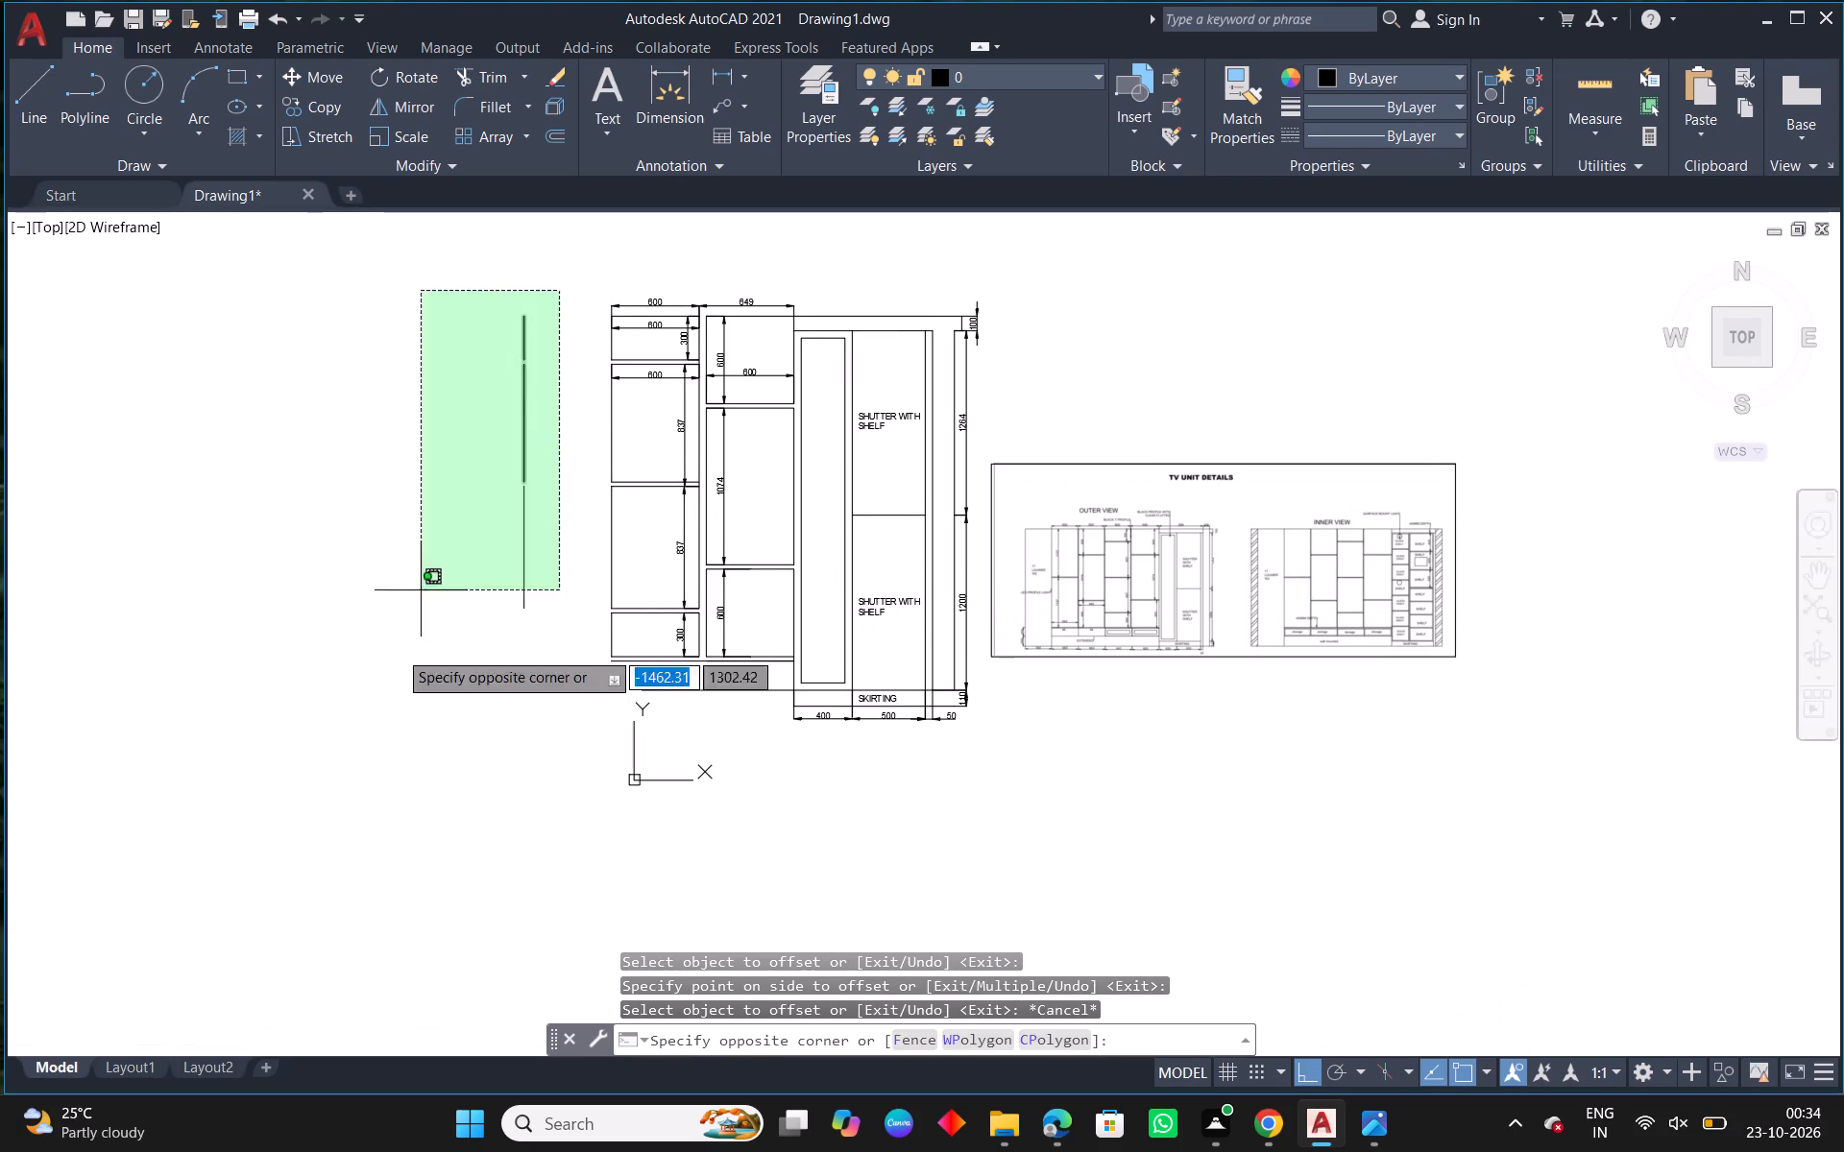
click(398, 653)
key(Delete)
Offset the left edge of the 600-wide column's bottom compartment outward by 30.
scroll(1126, 552, up, 2)
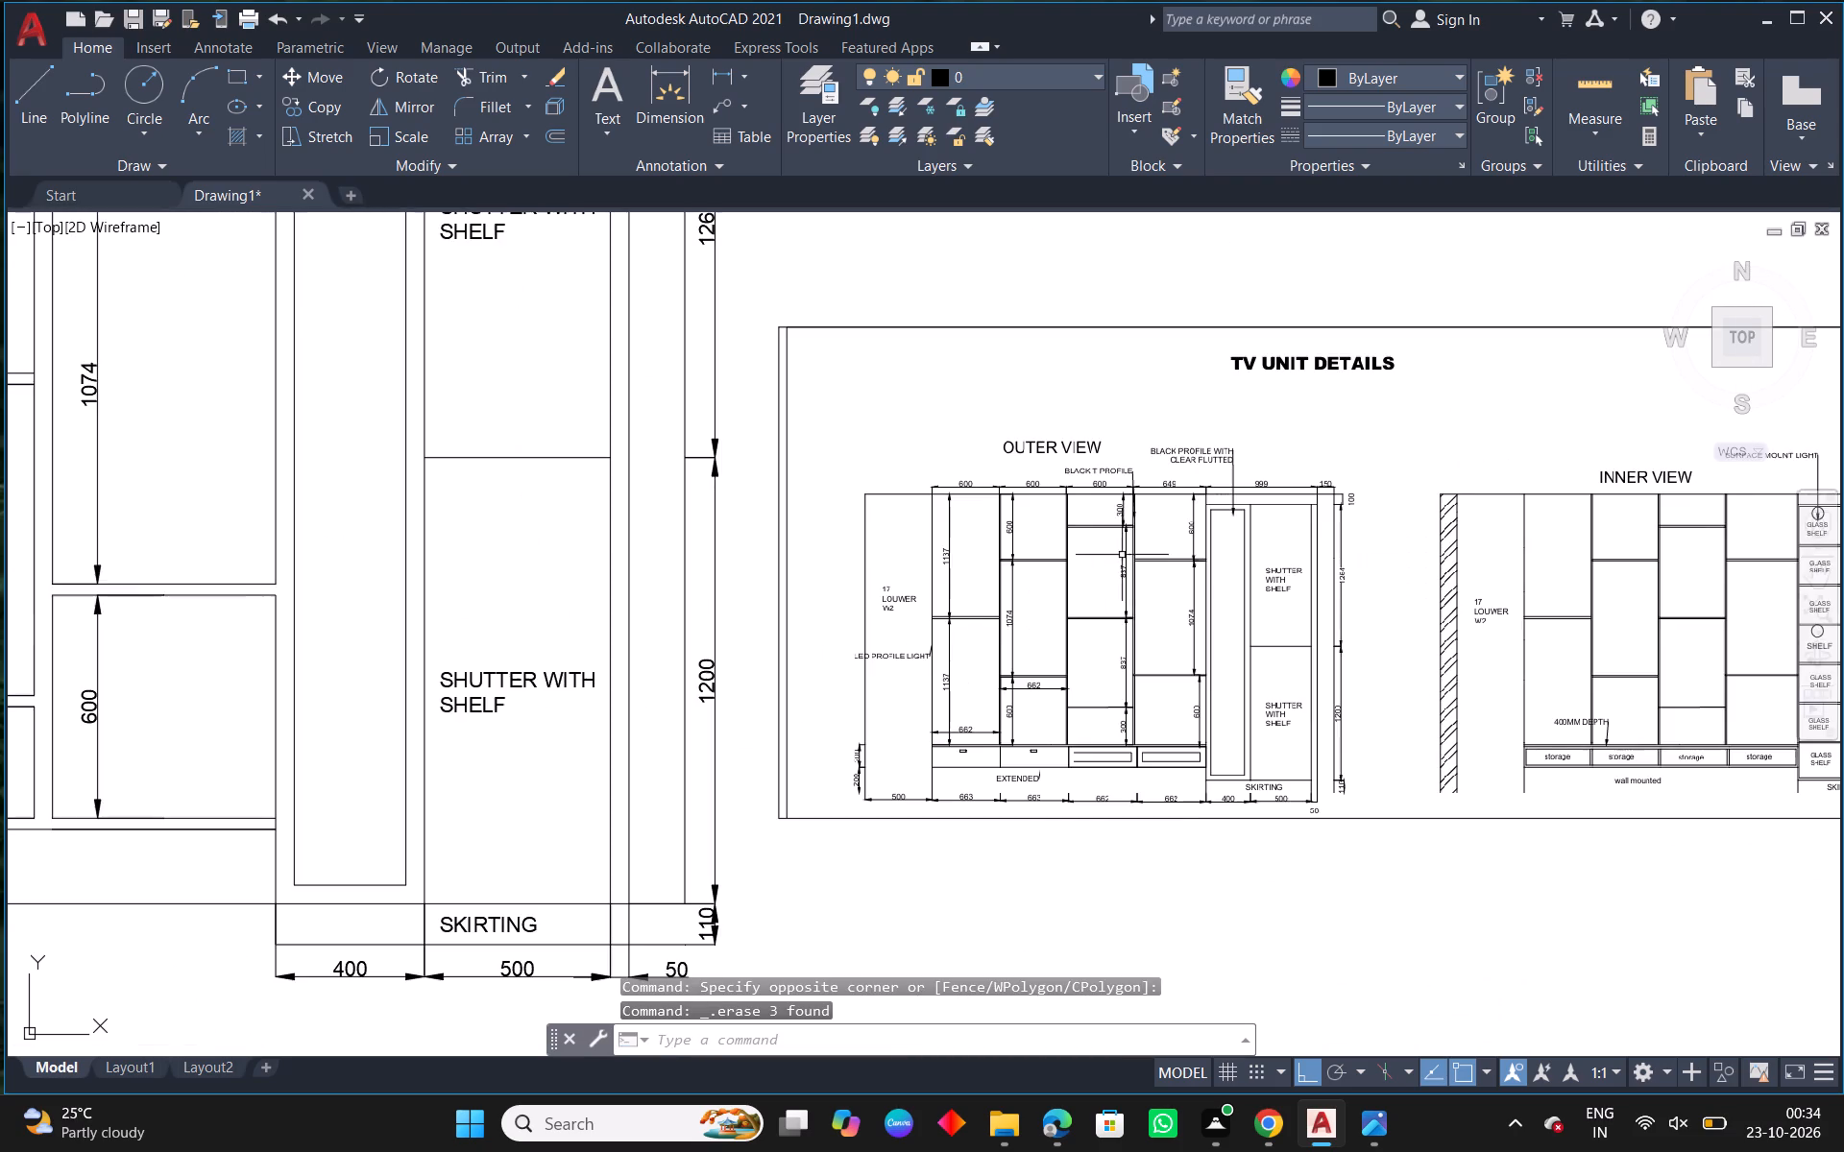
middle_drag(855, 571, 807, 498)
scroll(1204, 589, up, 1)
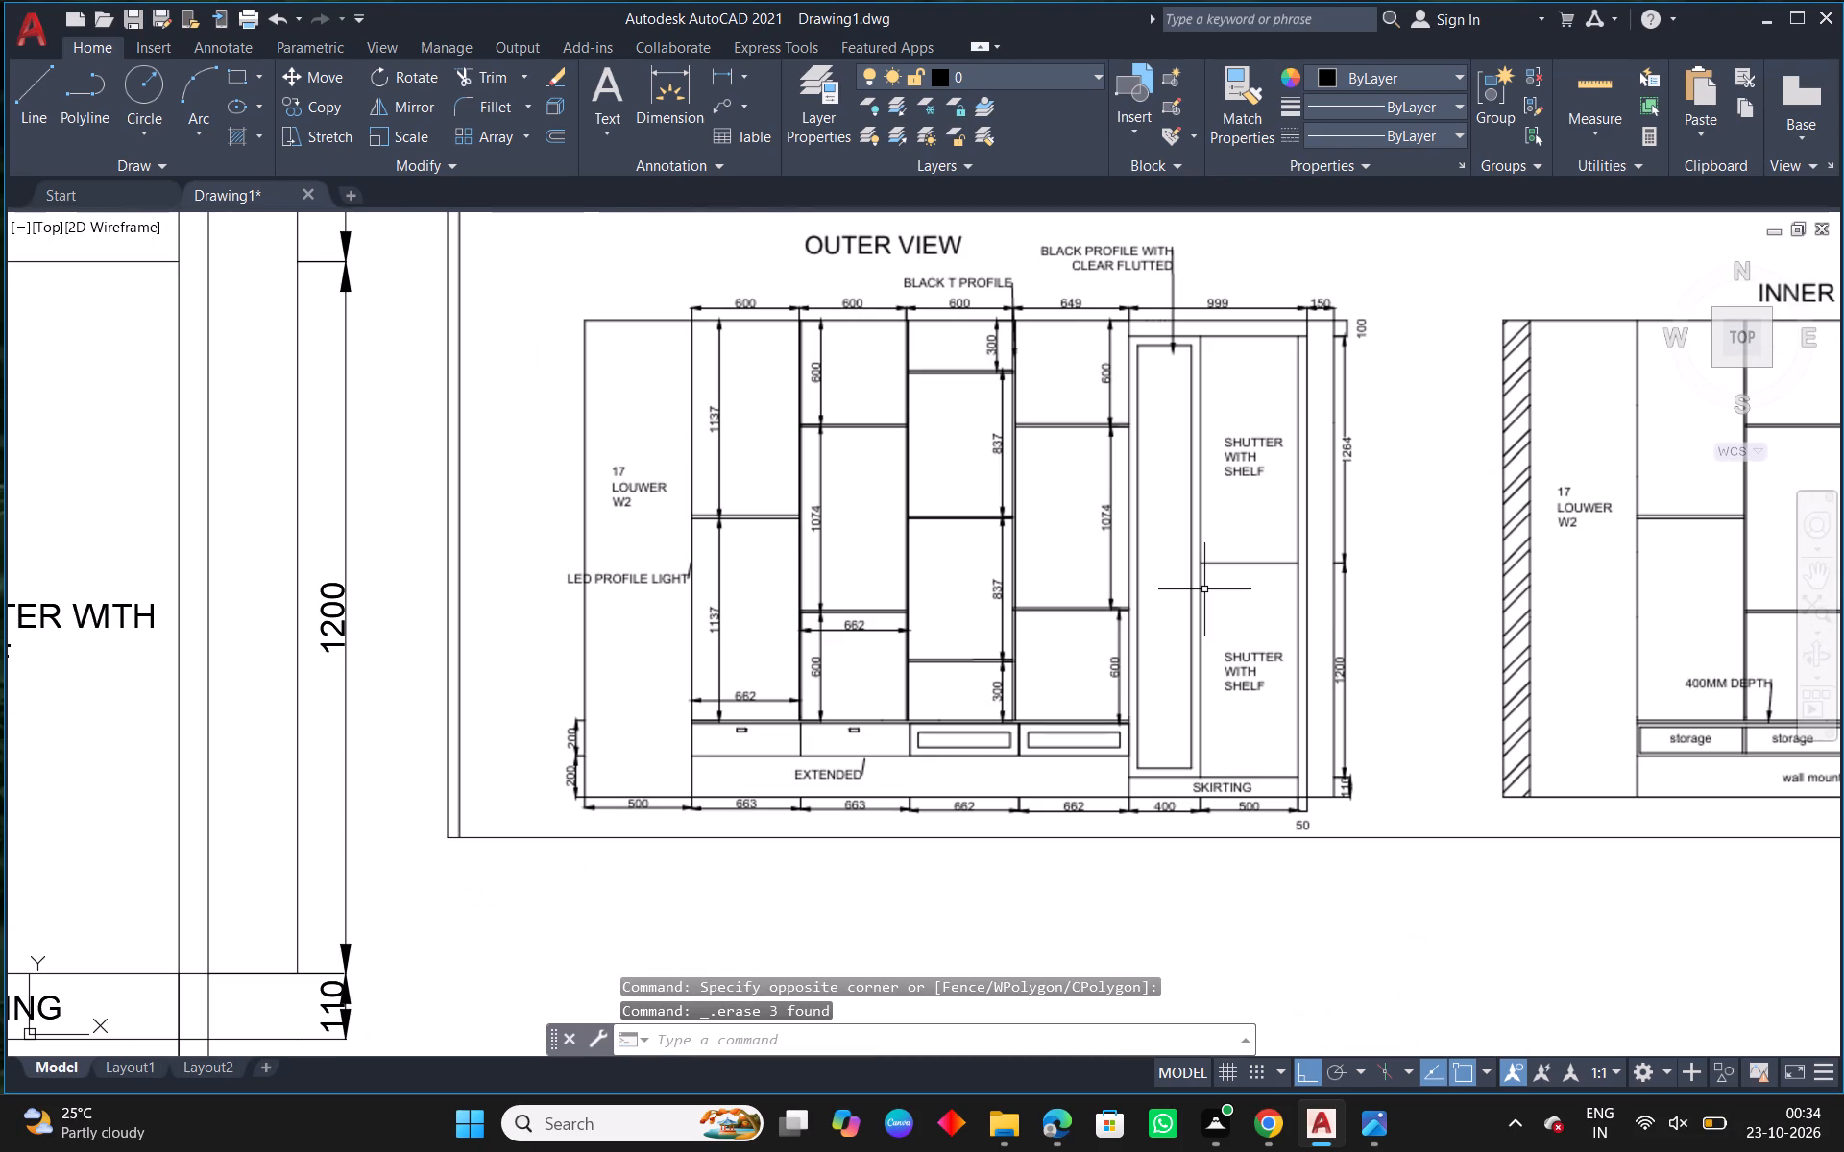
key(Escape)
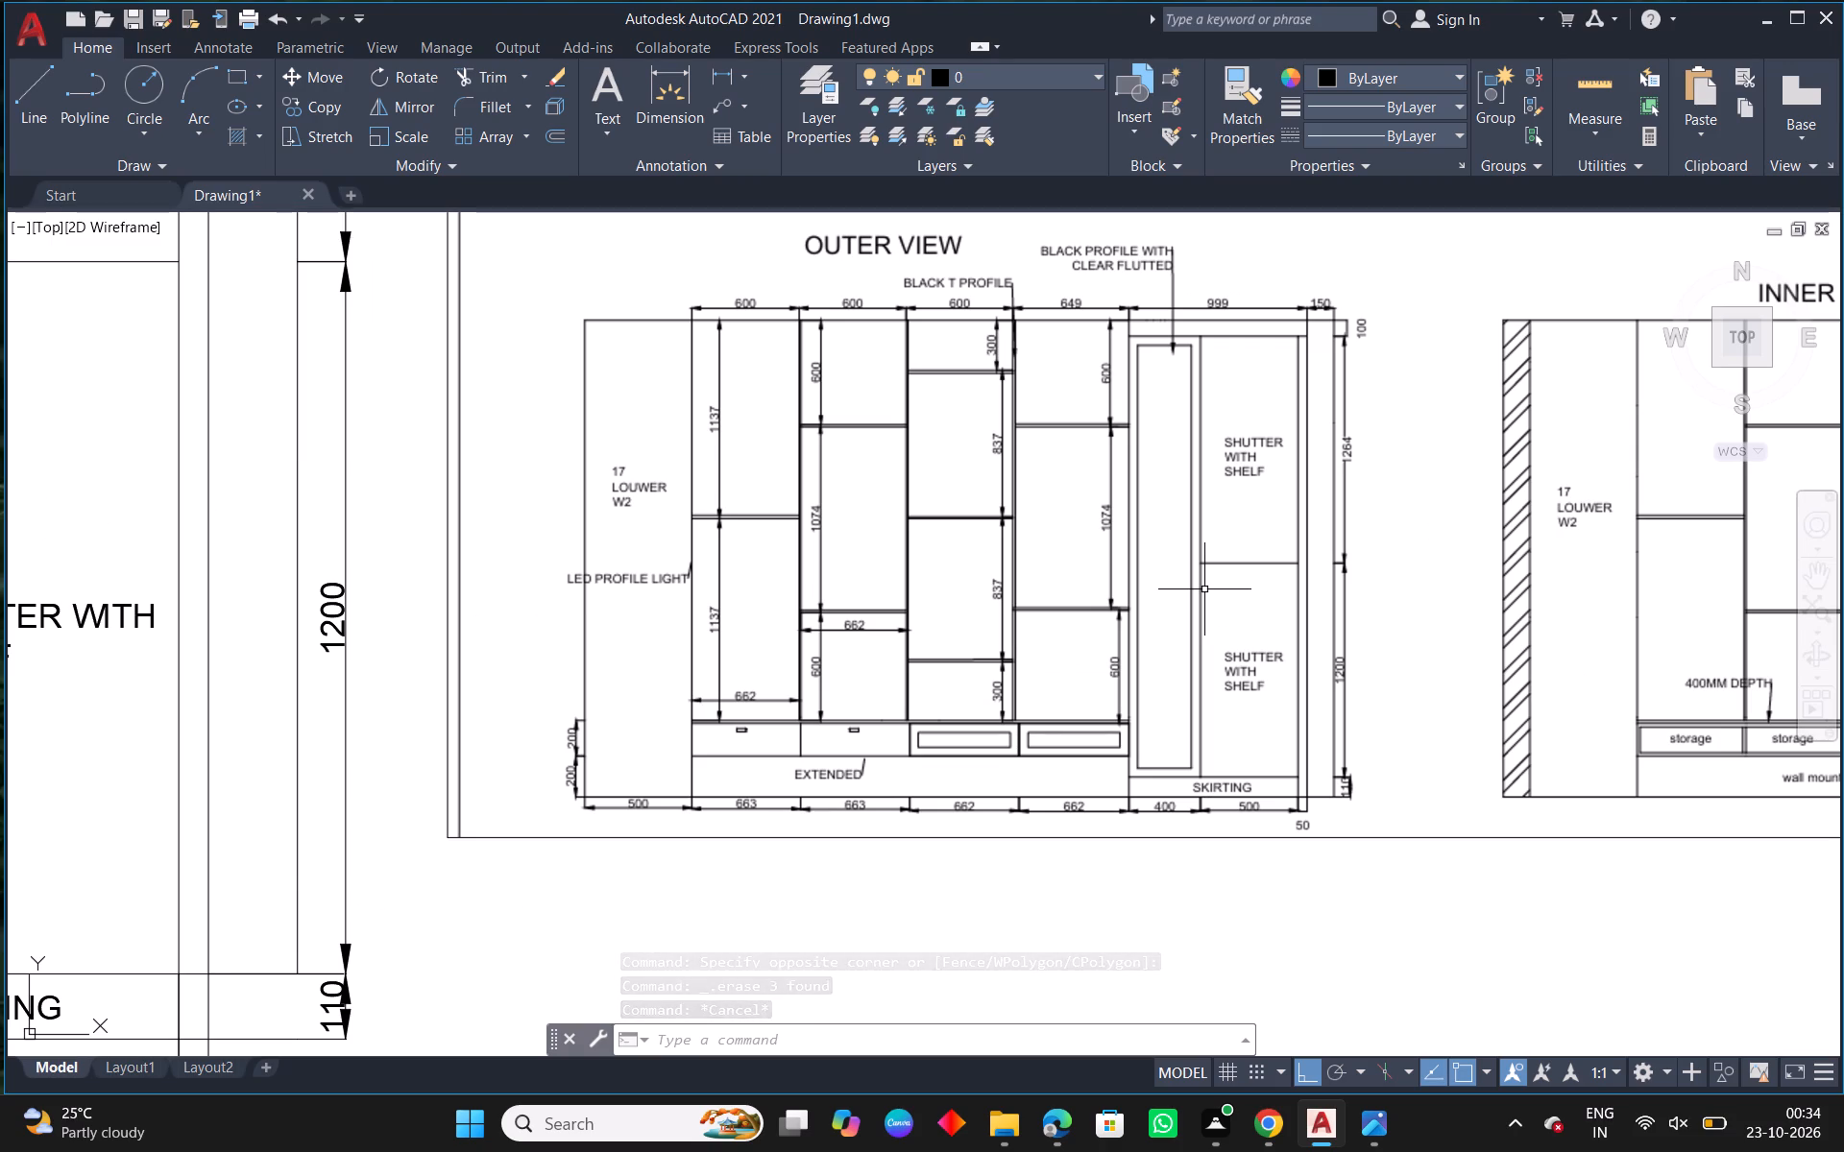
scroll(1204, 589, down, 2)
middle_drag(552, 598, 793, 697)
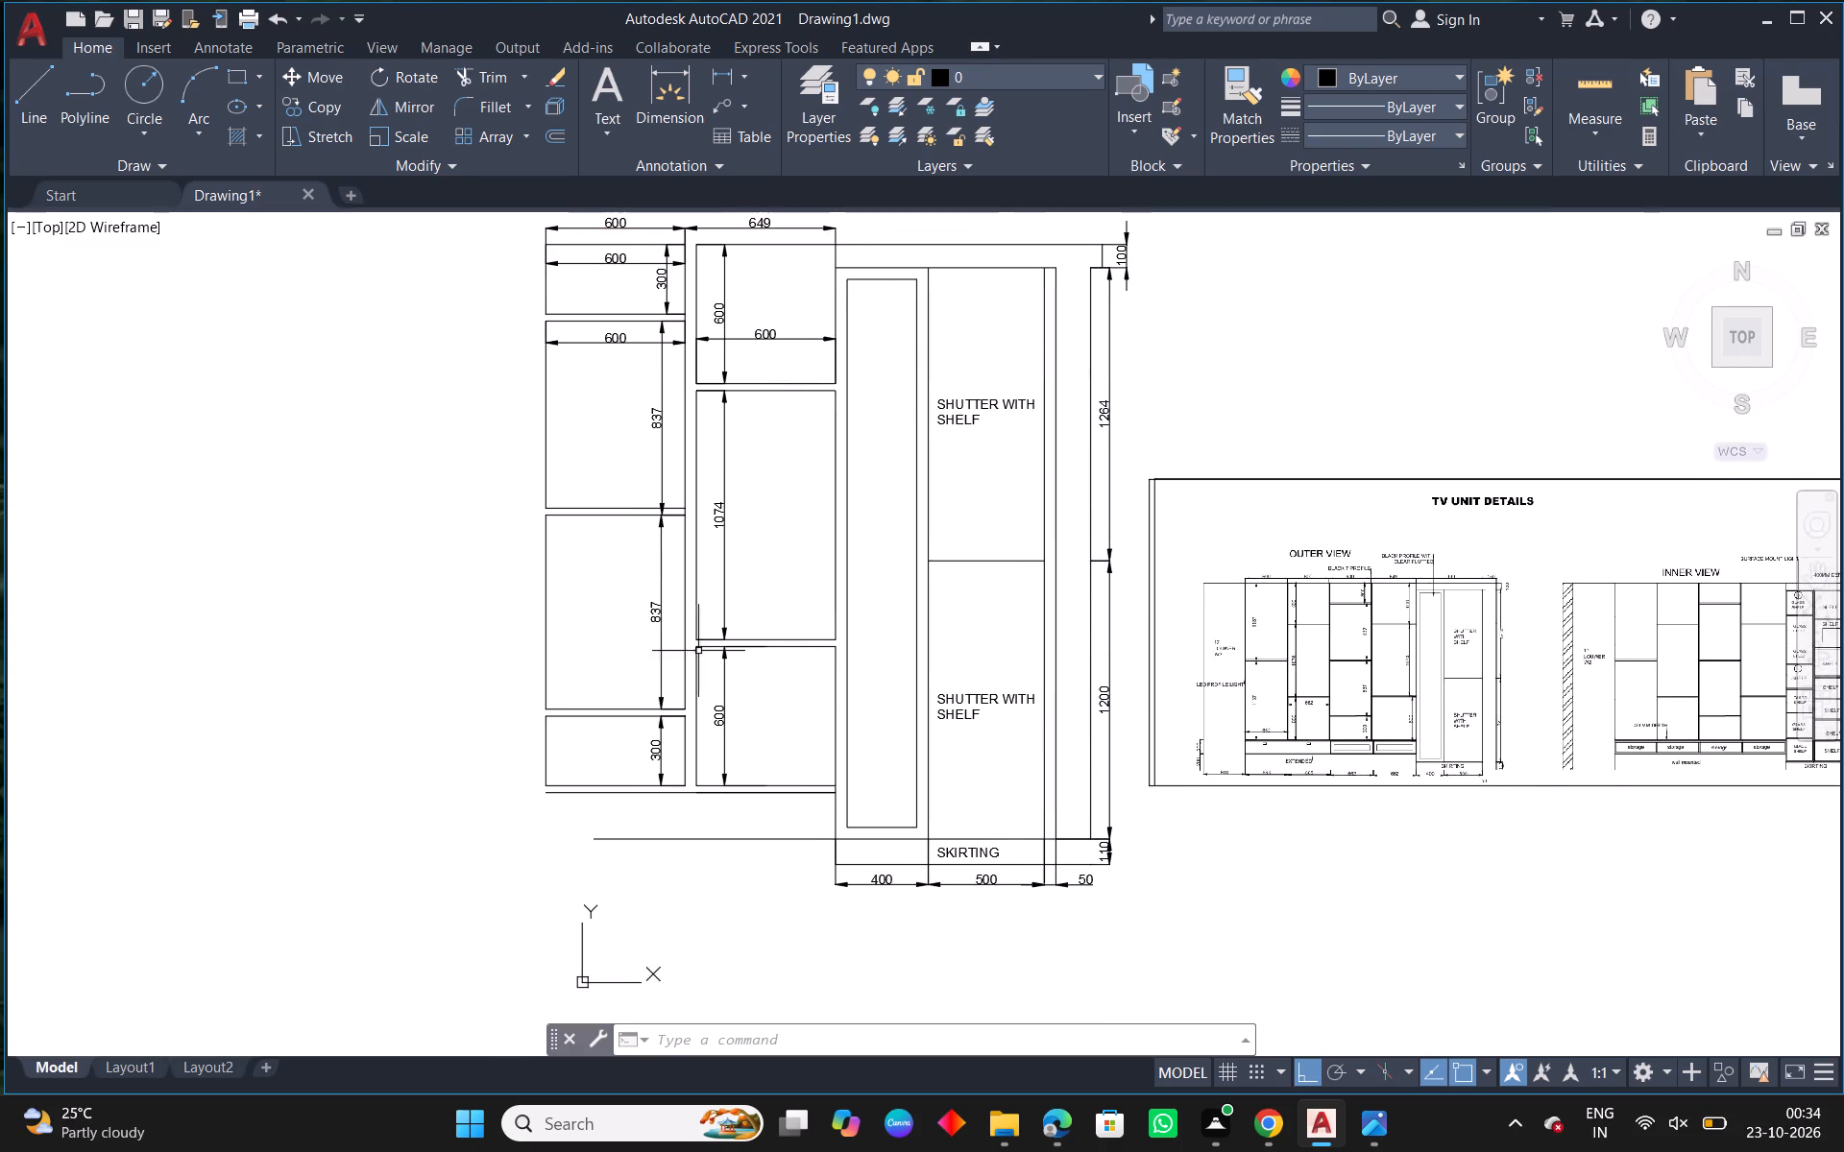
middle_drag(619, 608, 717, 686)
key(Escape)
text(O 30)
key(Return)
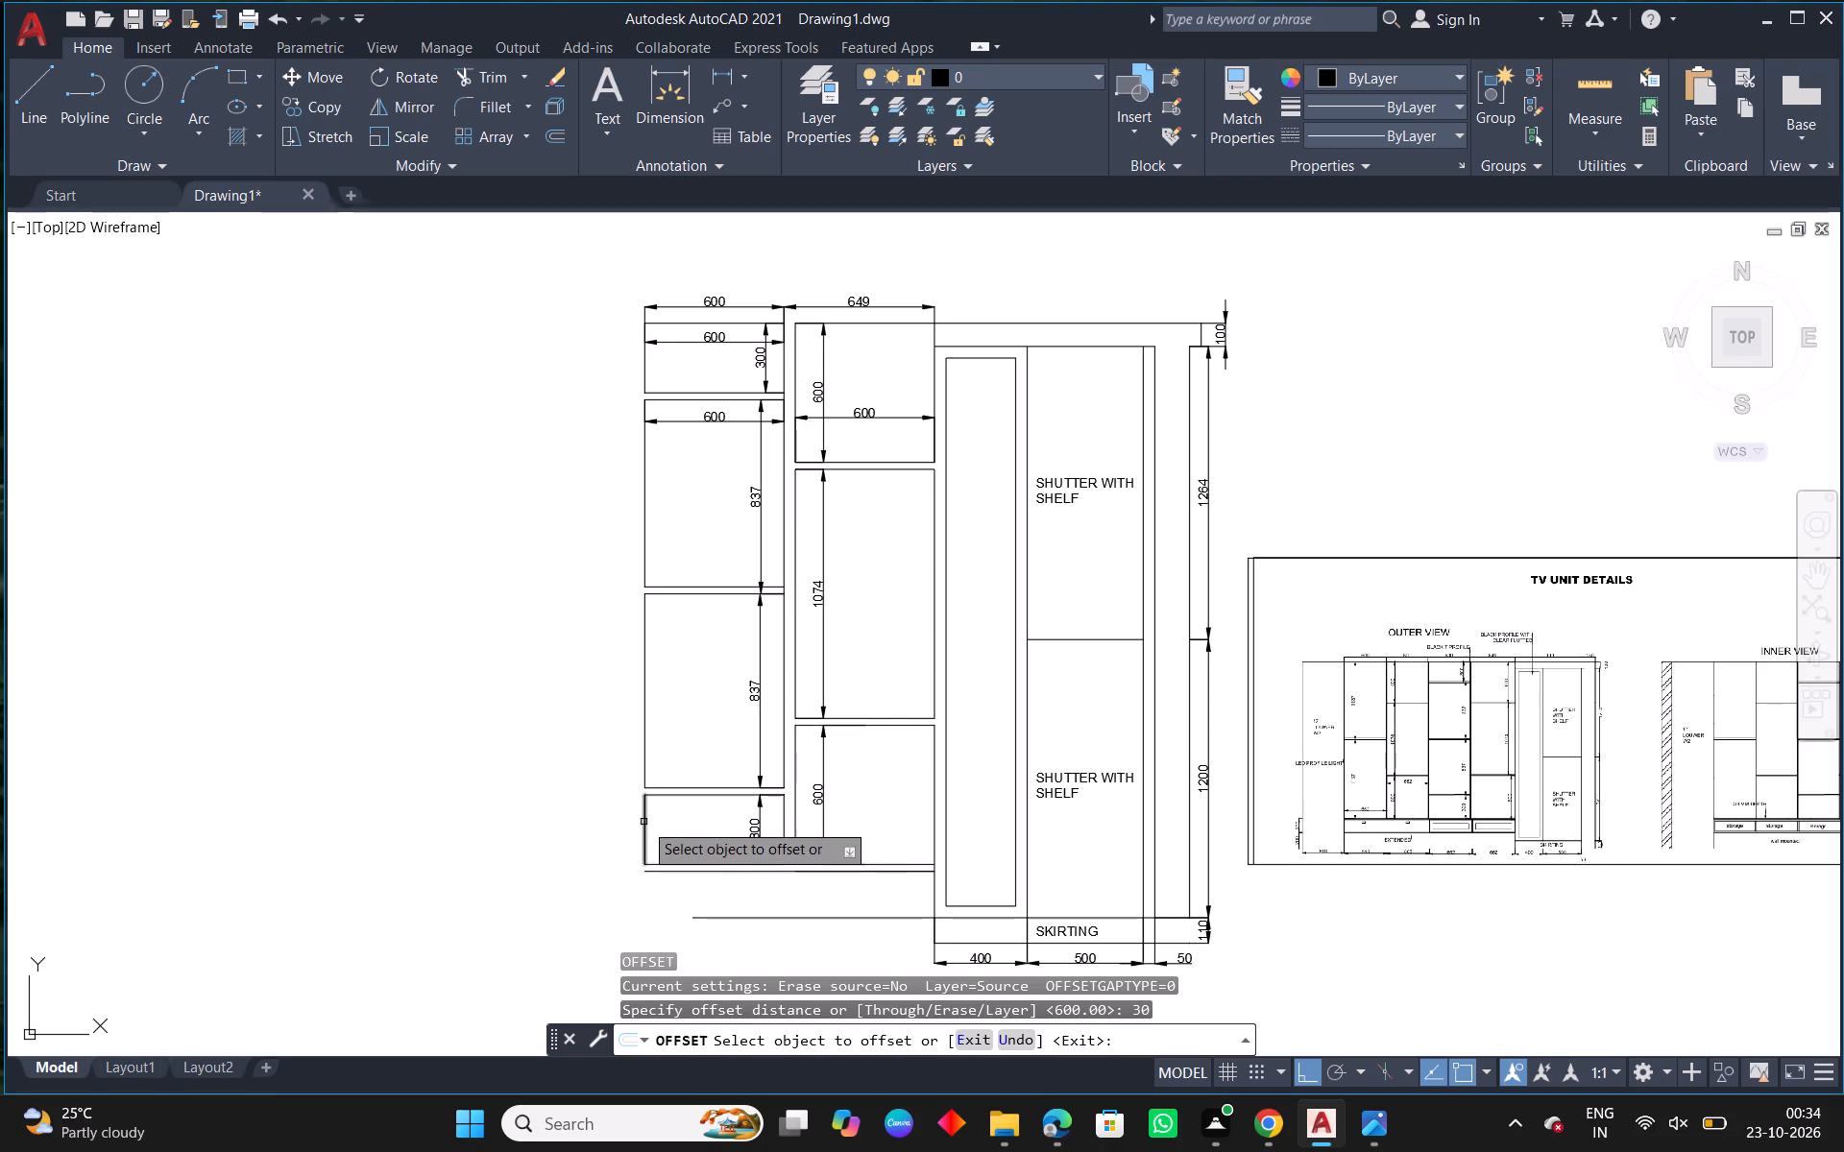
drag(643, 822, 635, 823)
click(570, 829)
key(Escape)
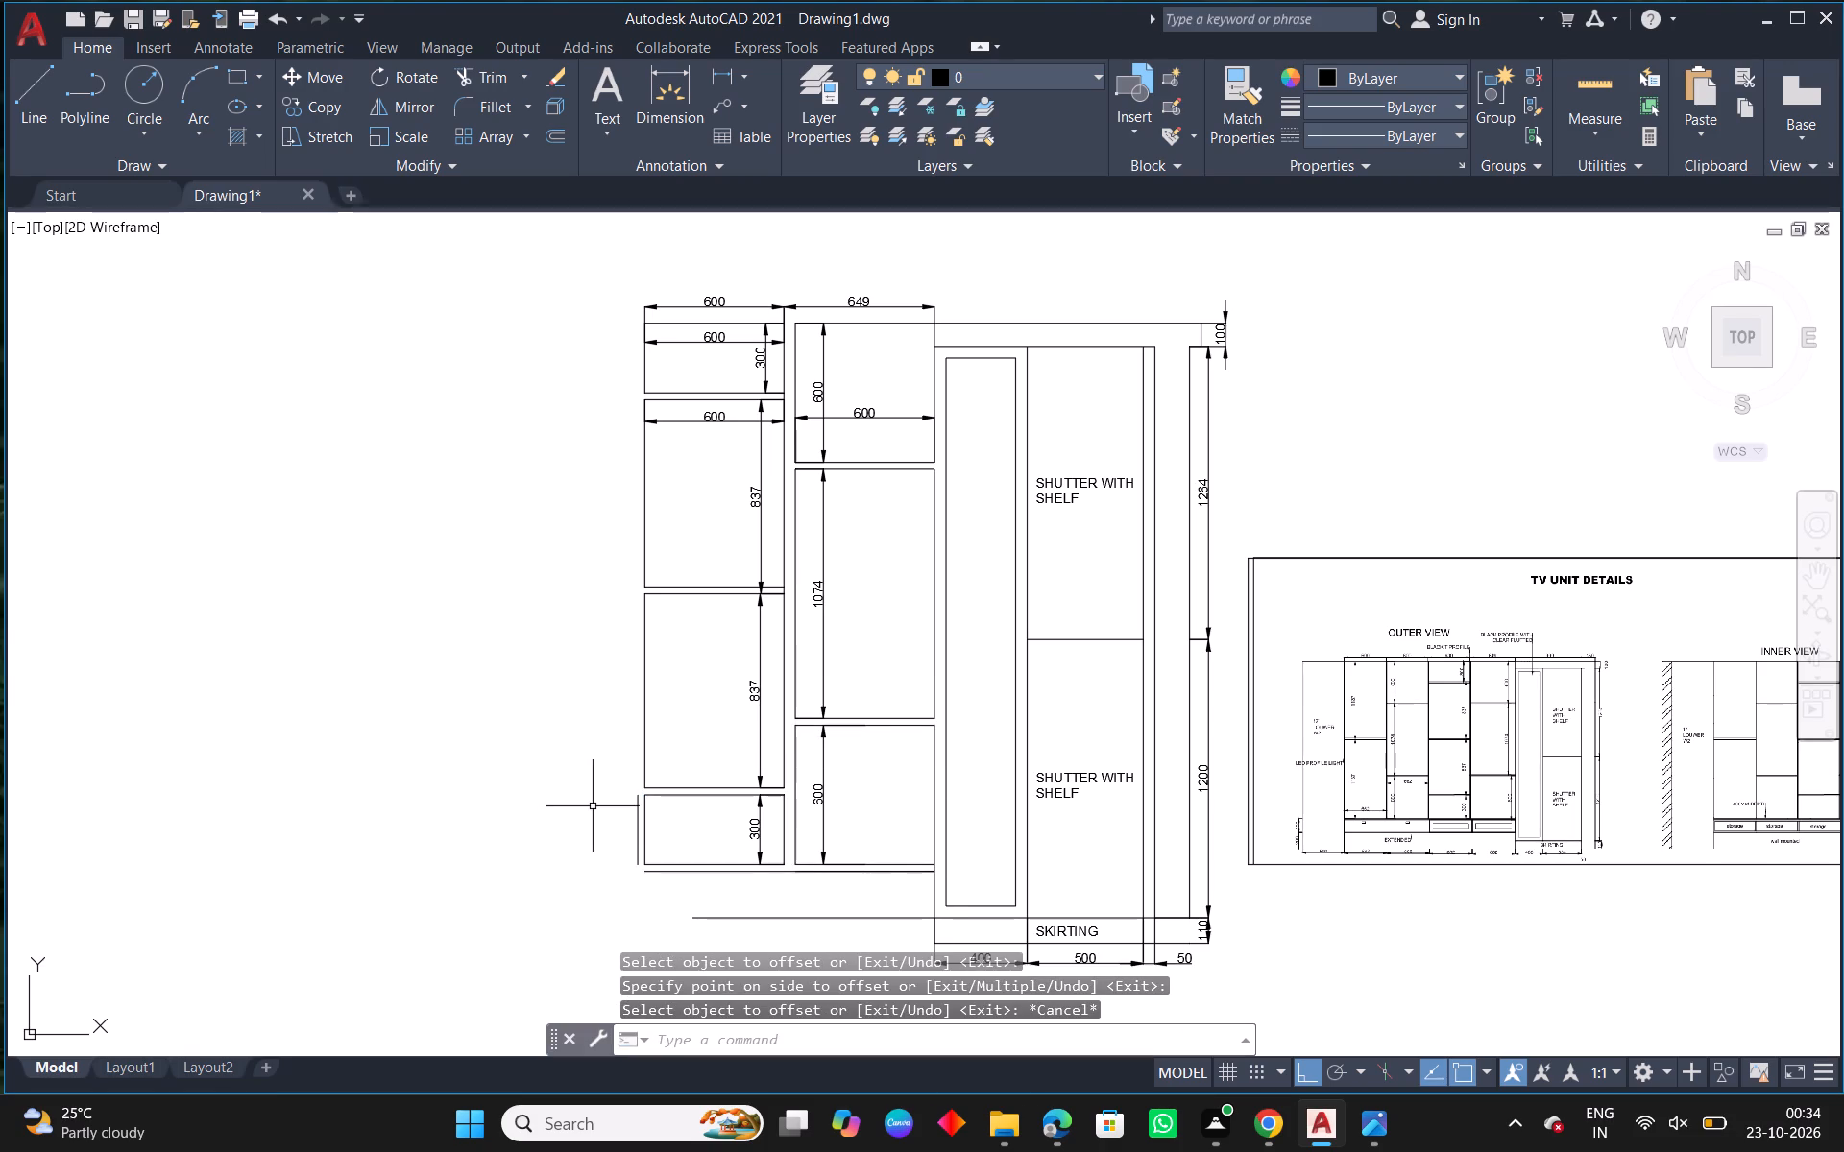
Fillet the new 30 divider line with the 600-wide column's top edge so it reaches full height.
key(f)
key(space)
click(636, 822)
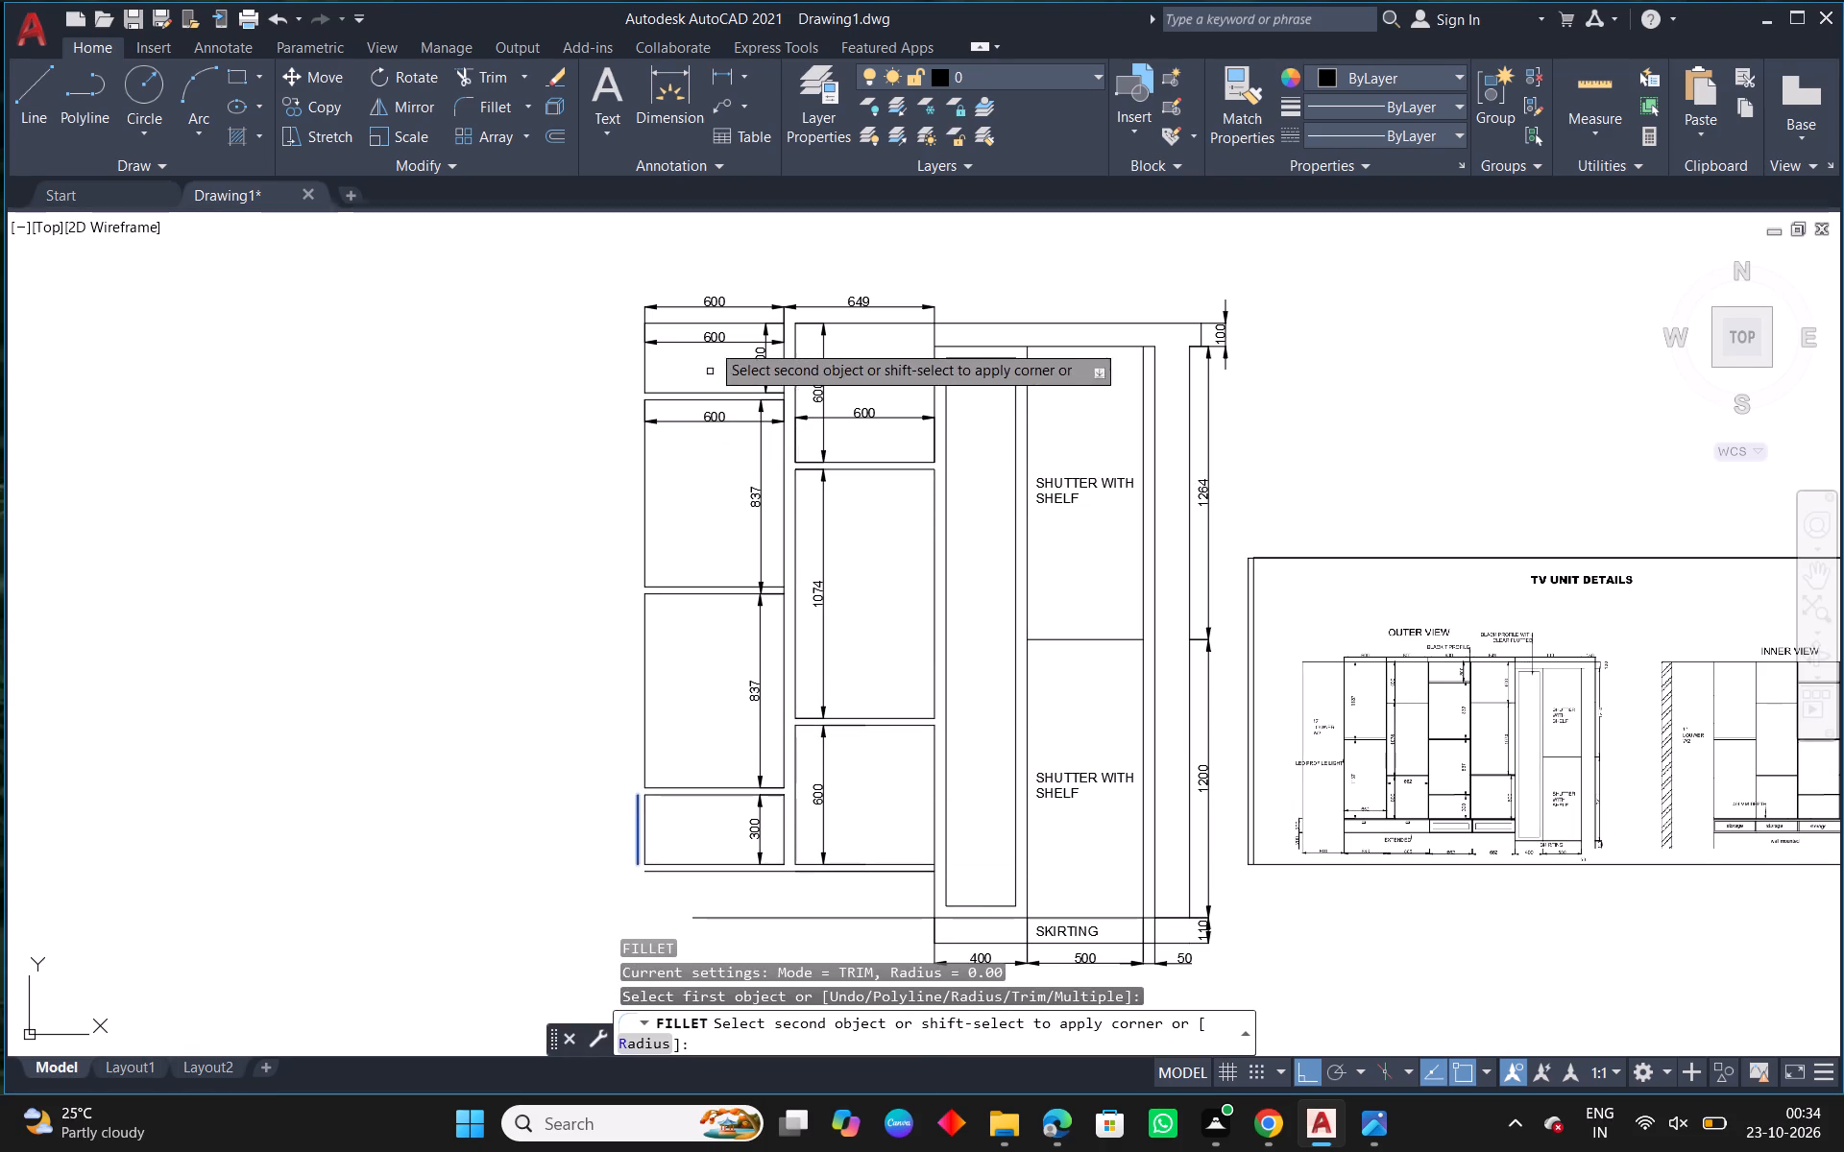
click(700, 320)
key(Escape)
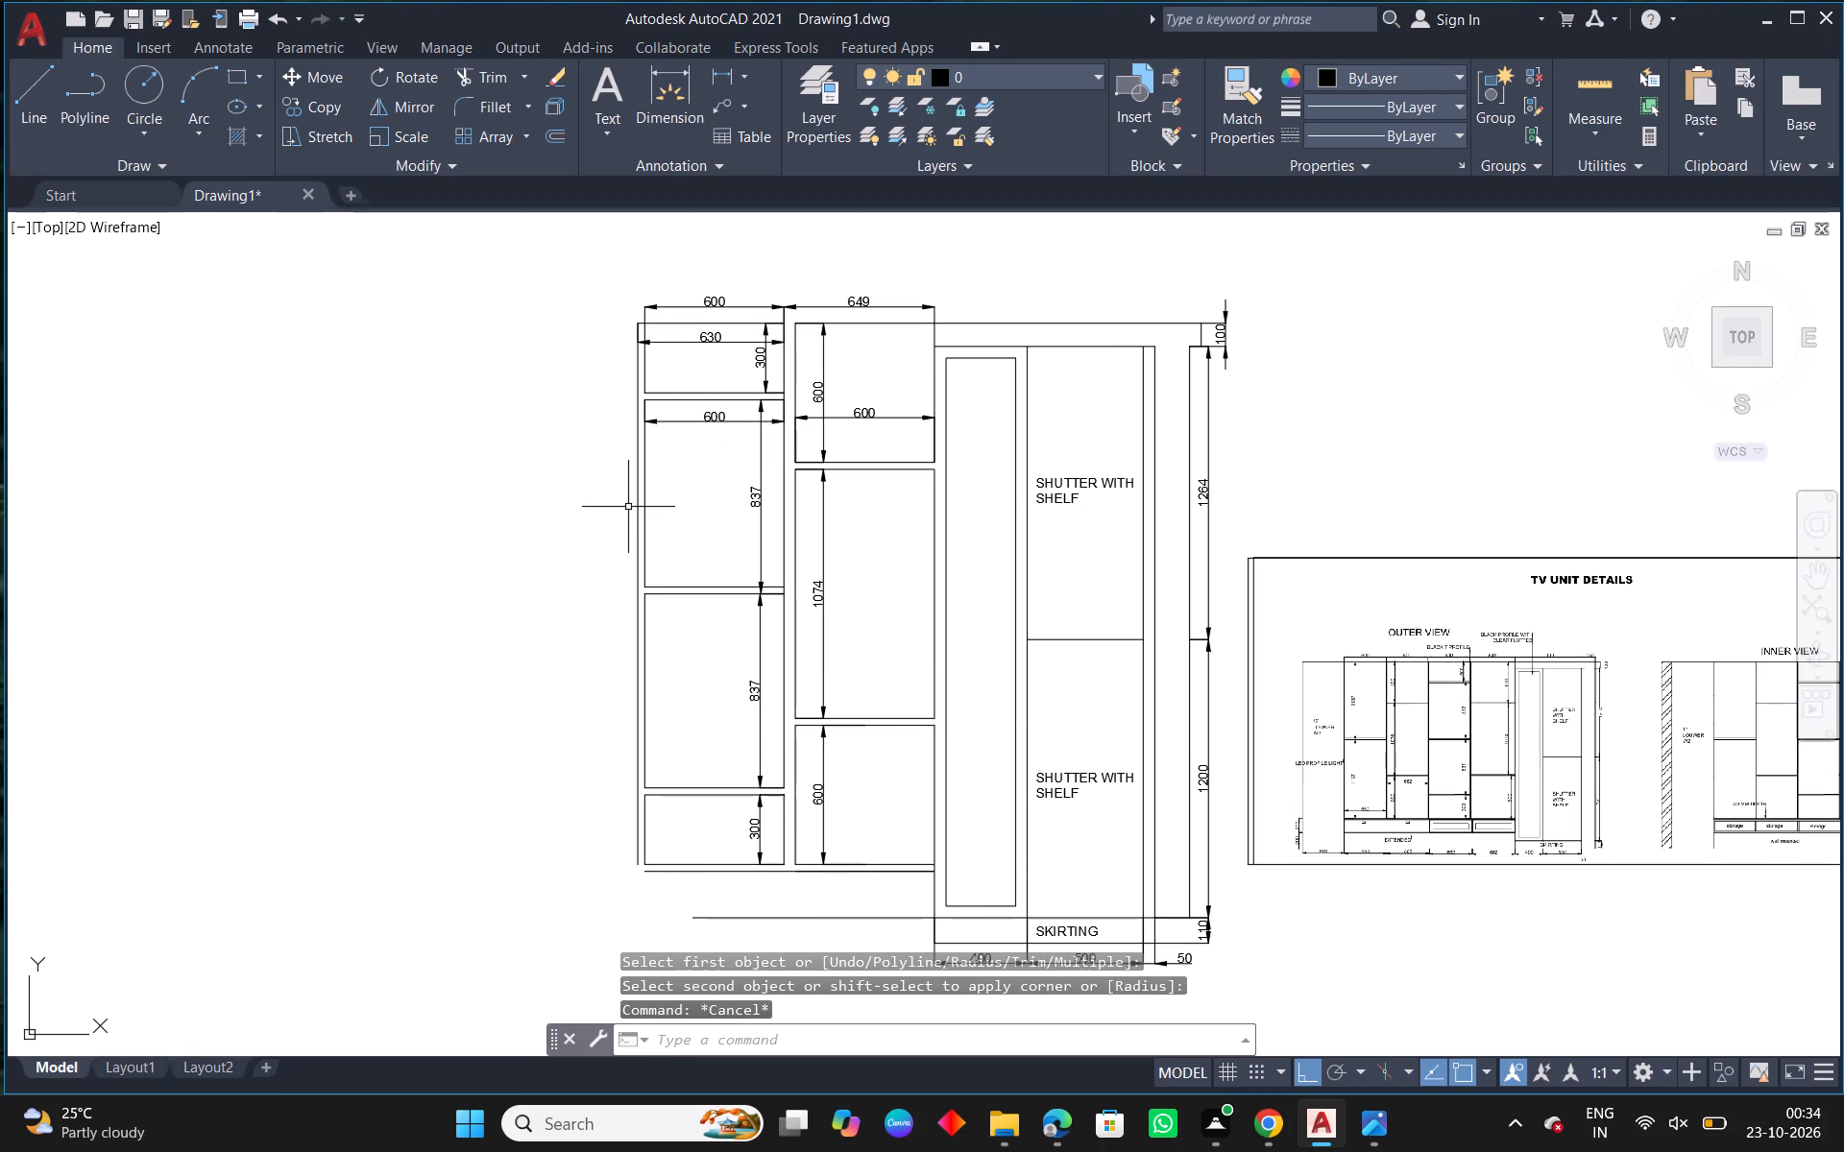
Offset the full-height divider line outward by 600 to set the next column's outer edge.
text(O 600)
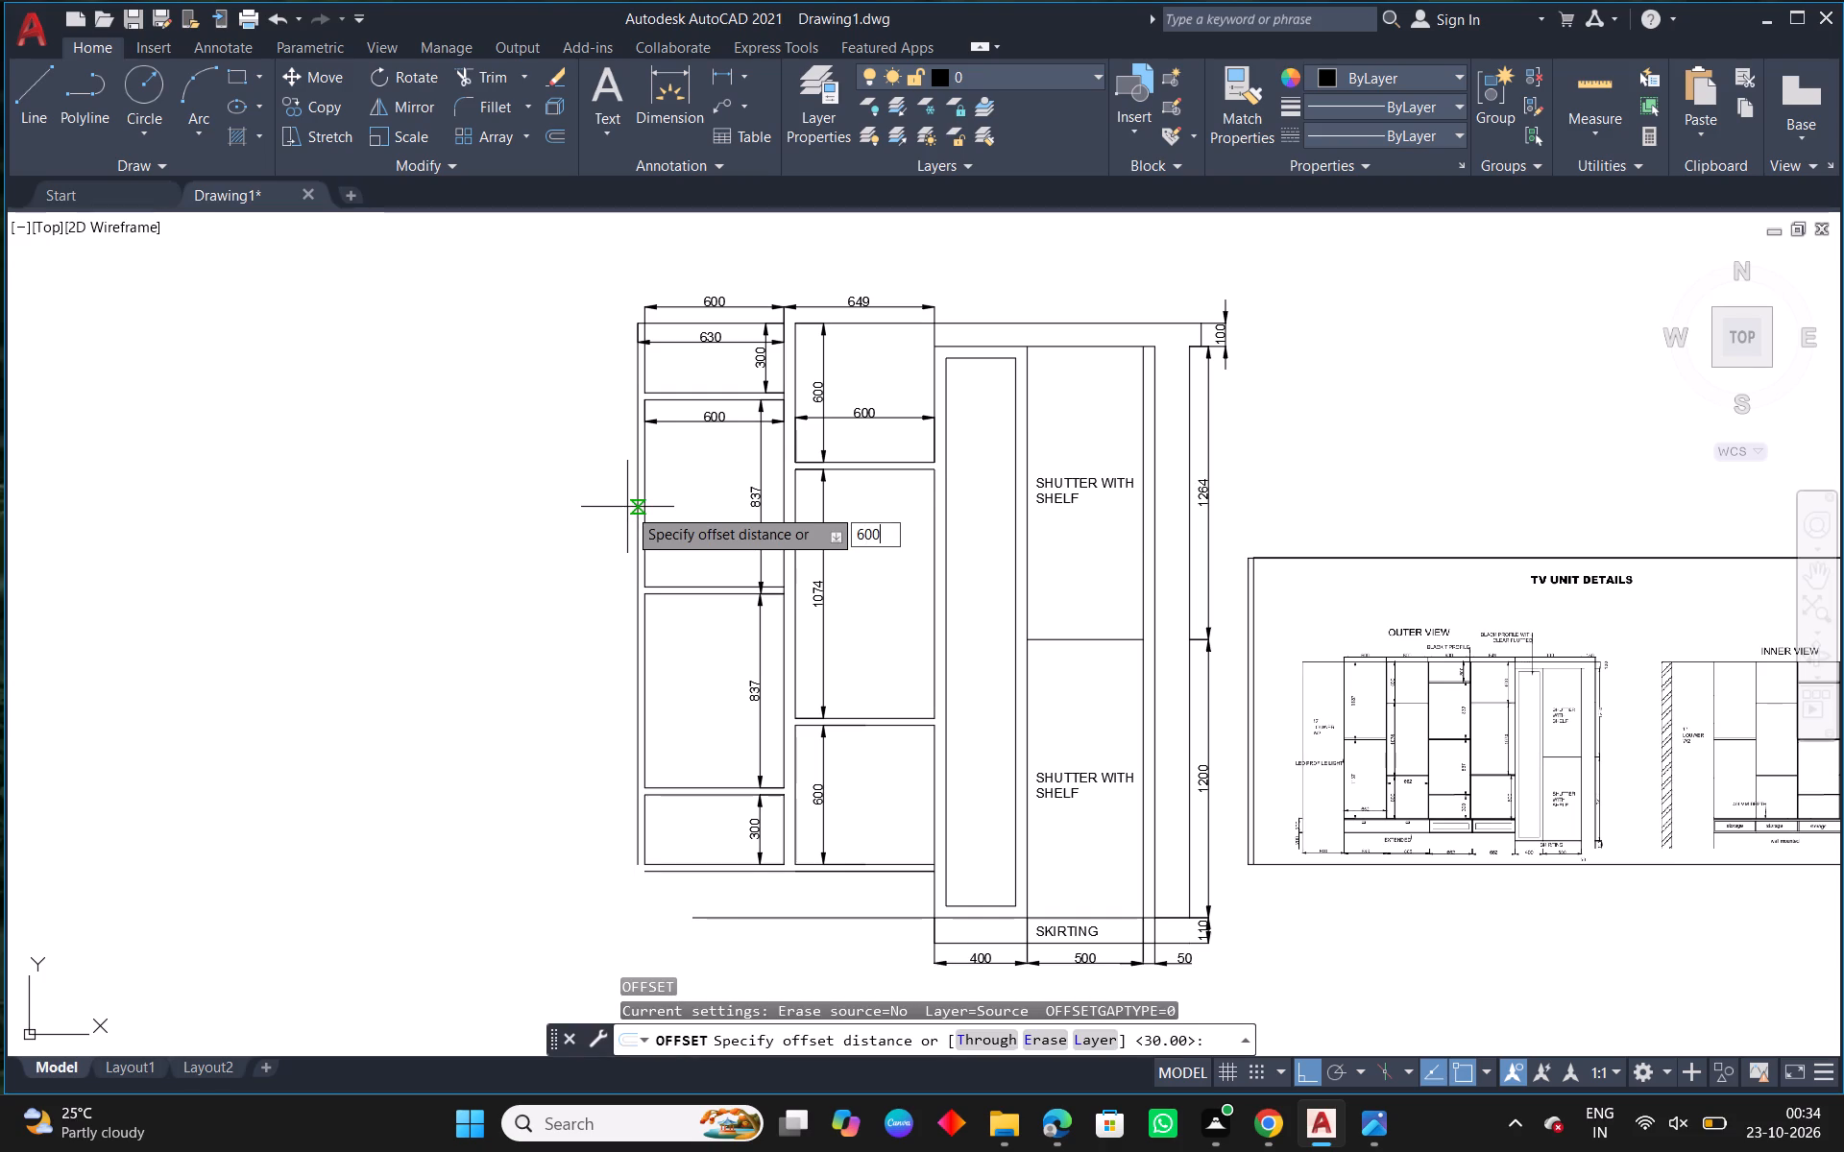
key(Return)
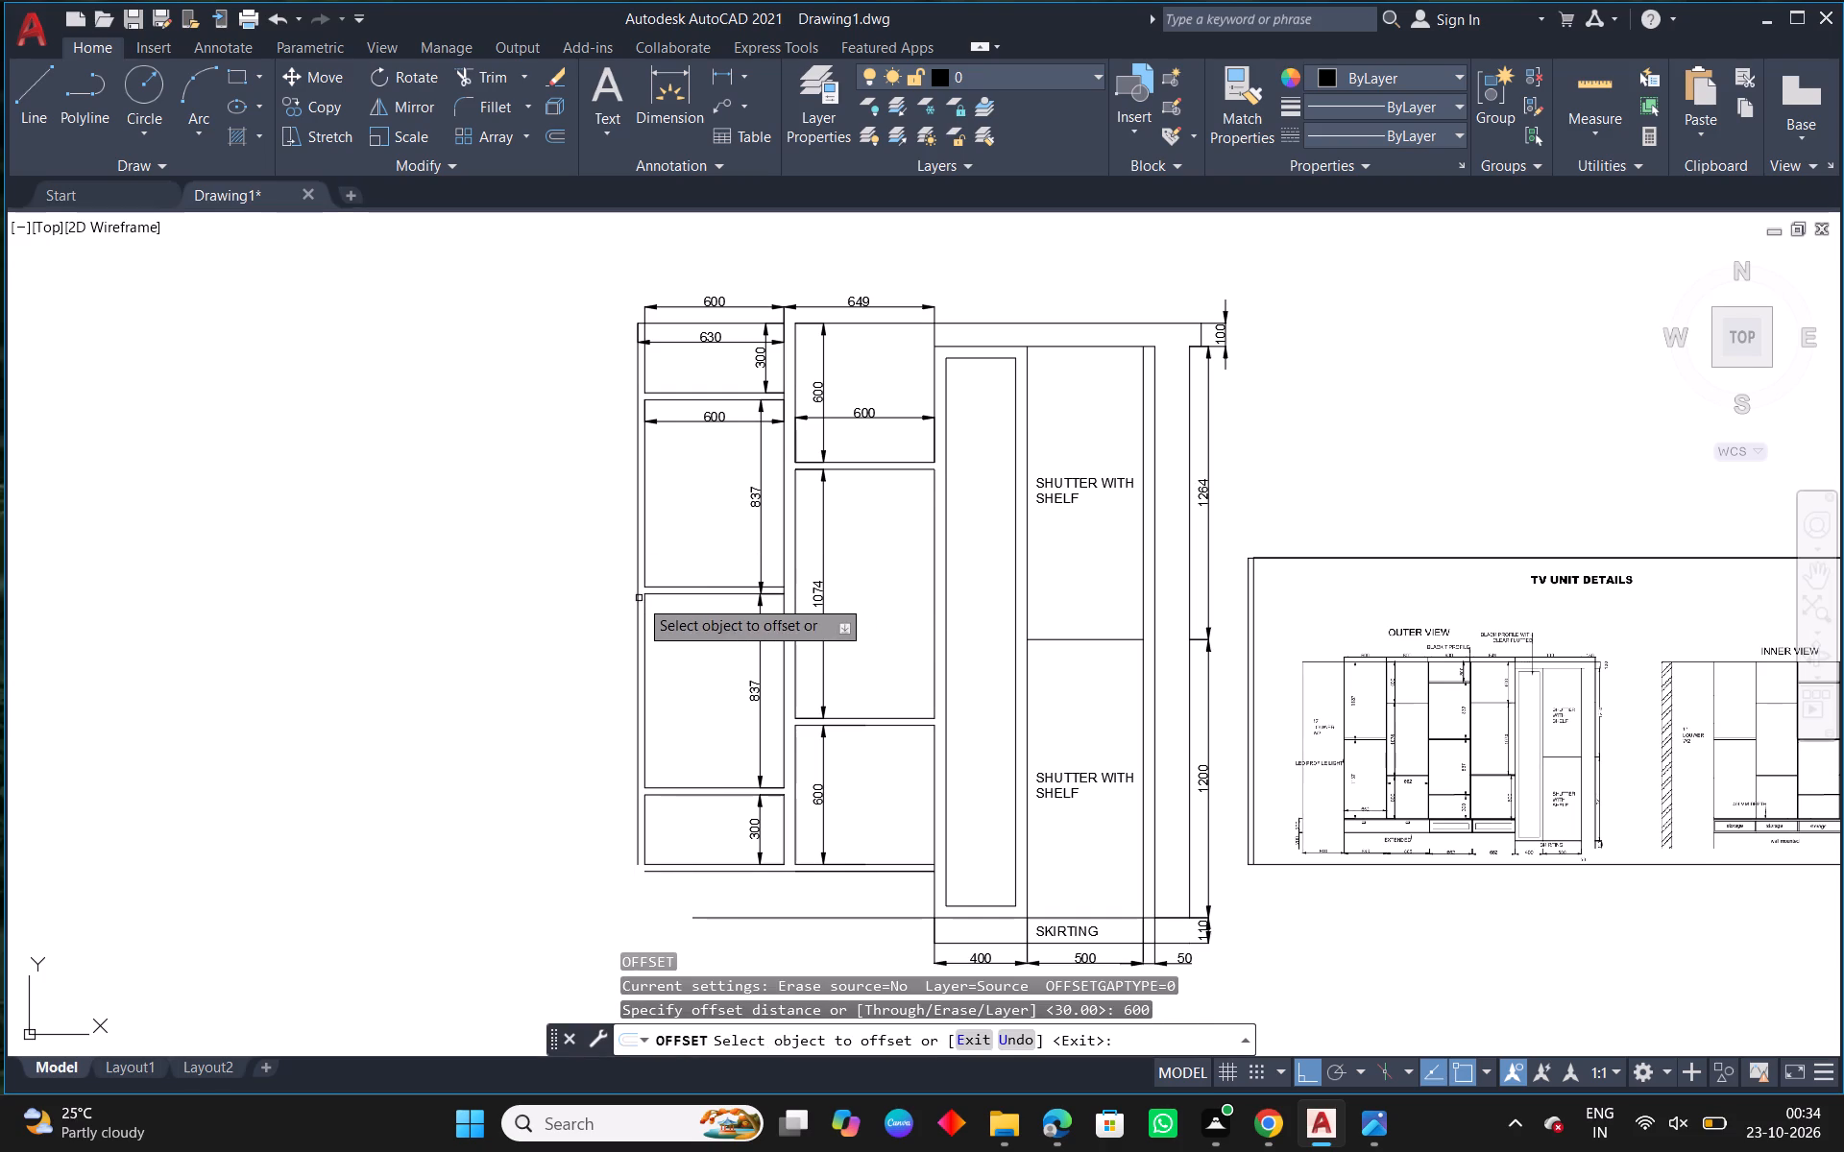
drag(639, 598, 607, 591)
click(519, 577)
key(Escape)
Trim the top line's overhang across the 30 gap beside the 600-wide column.
scroll(667, 322, up, 3)
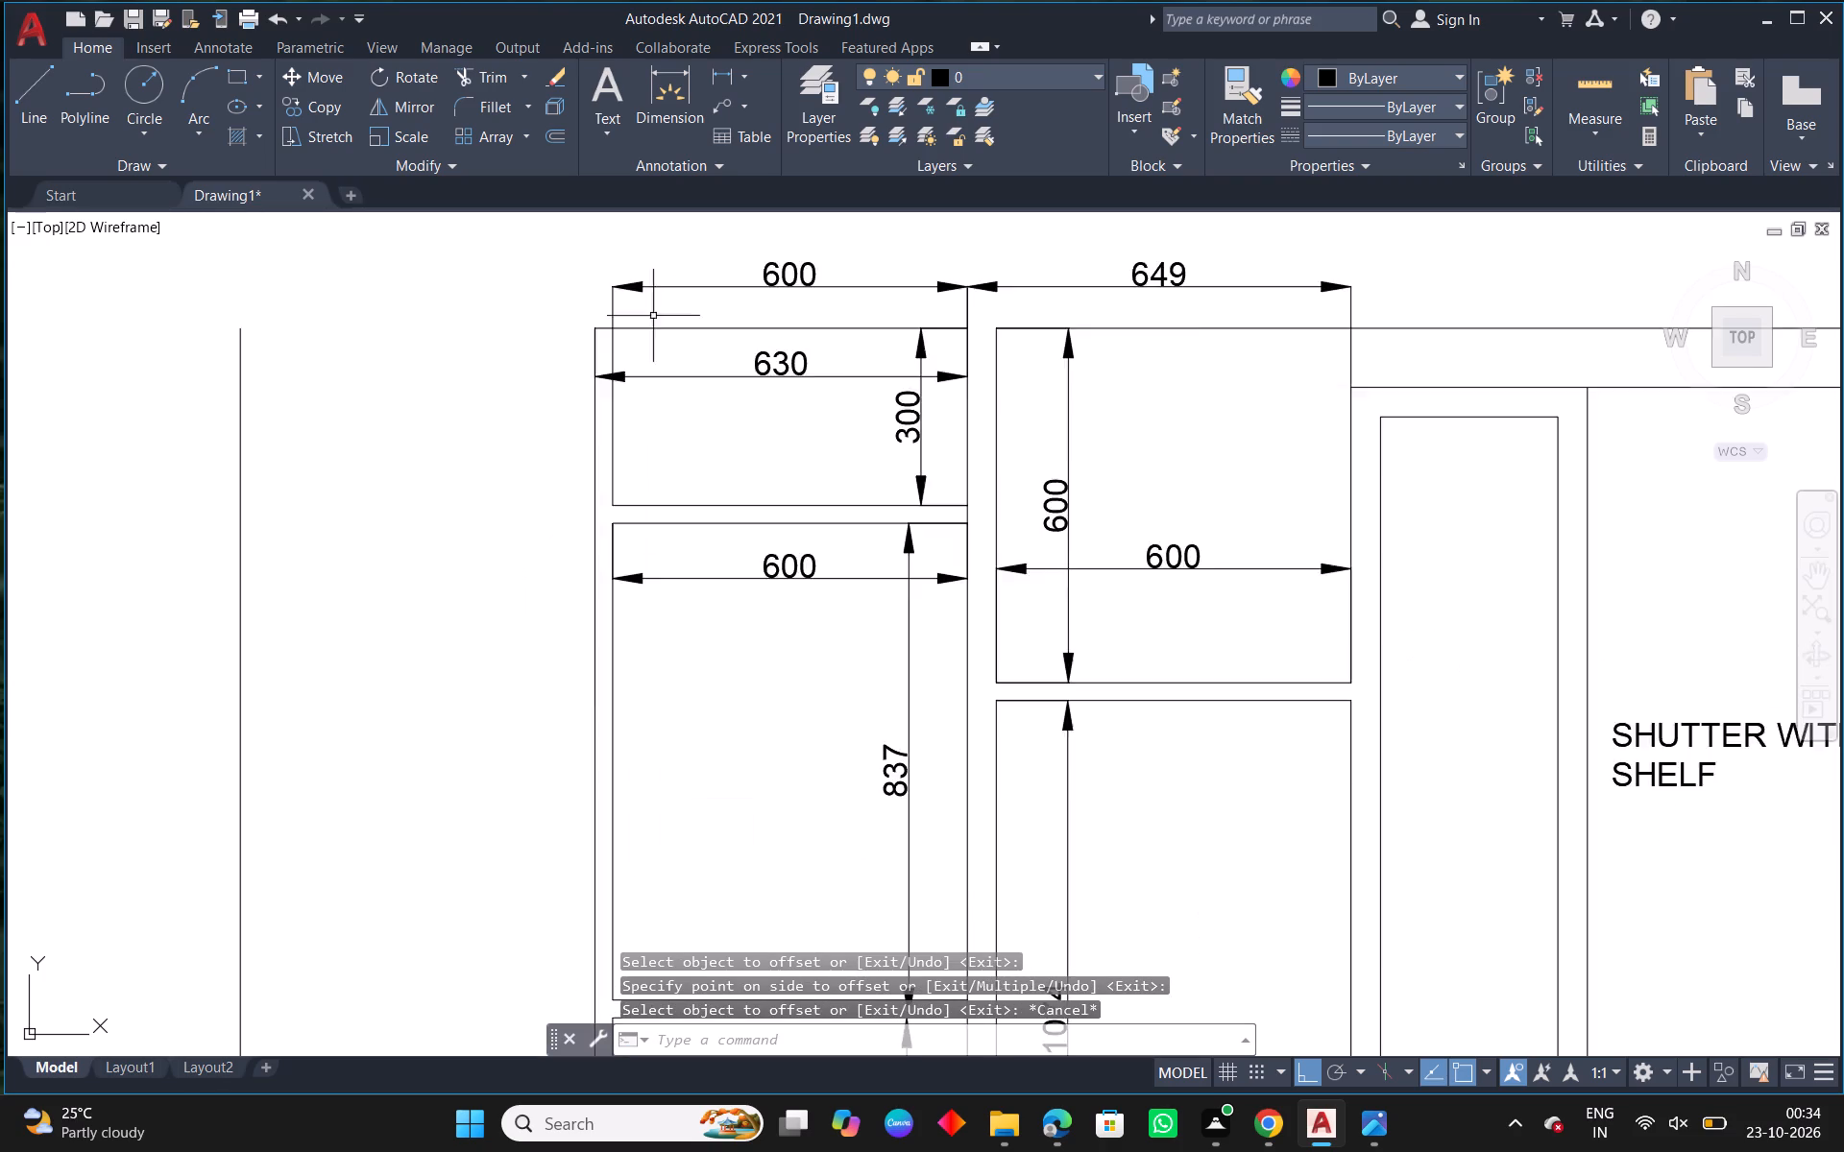
scroll(620, 318, up, 1)
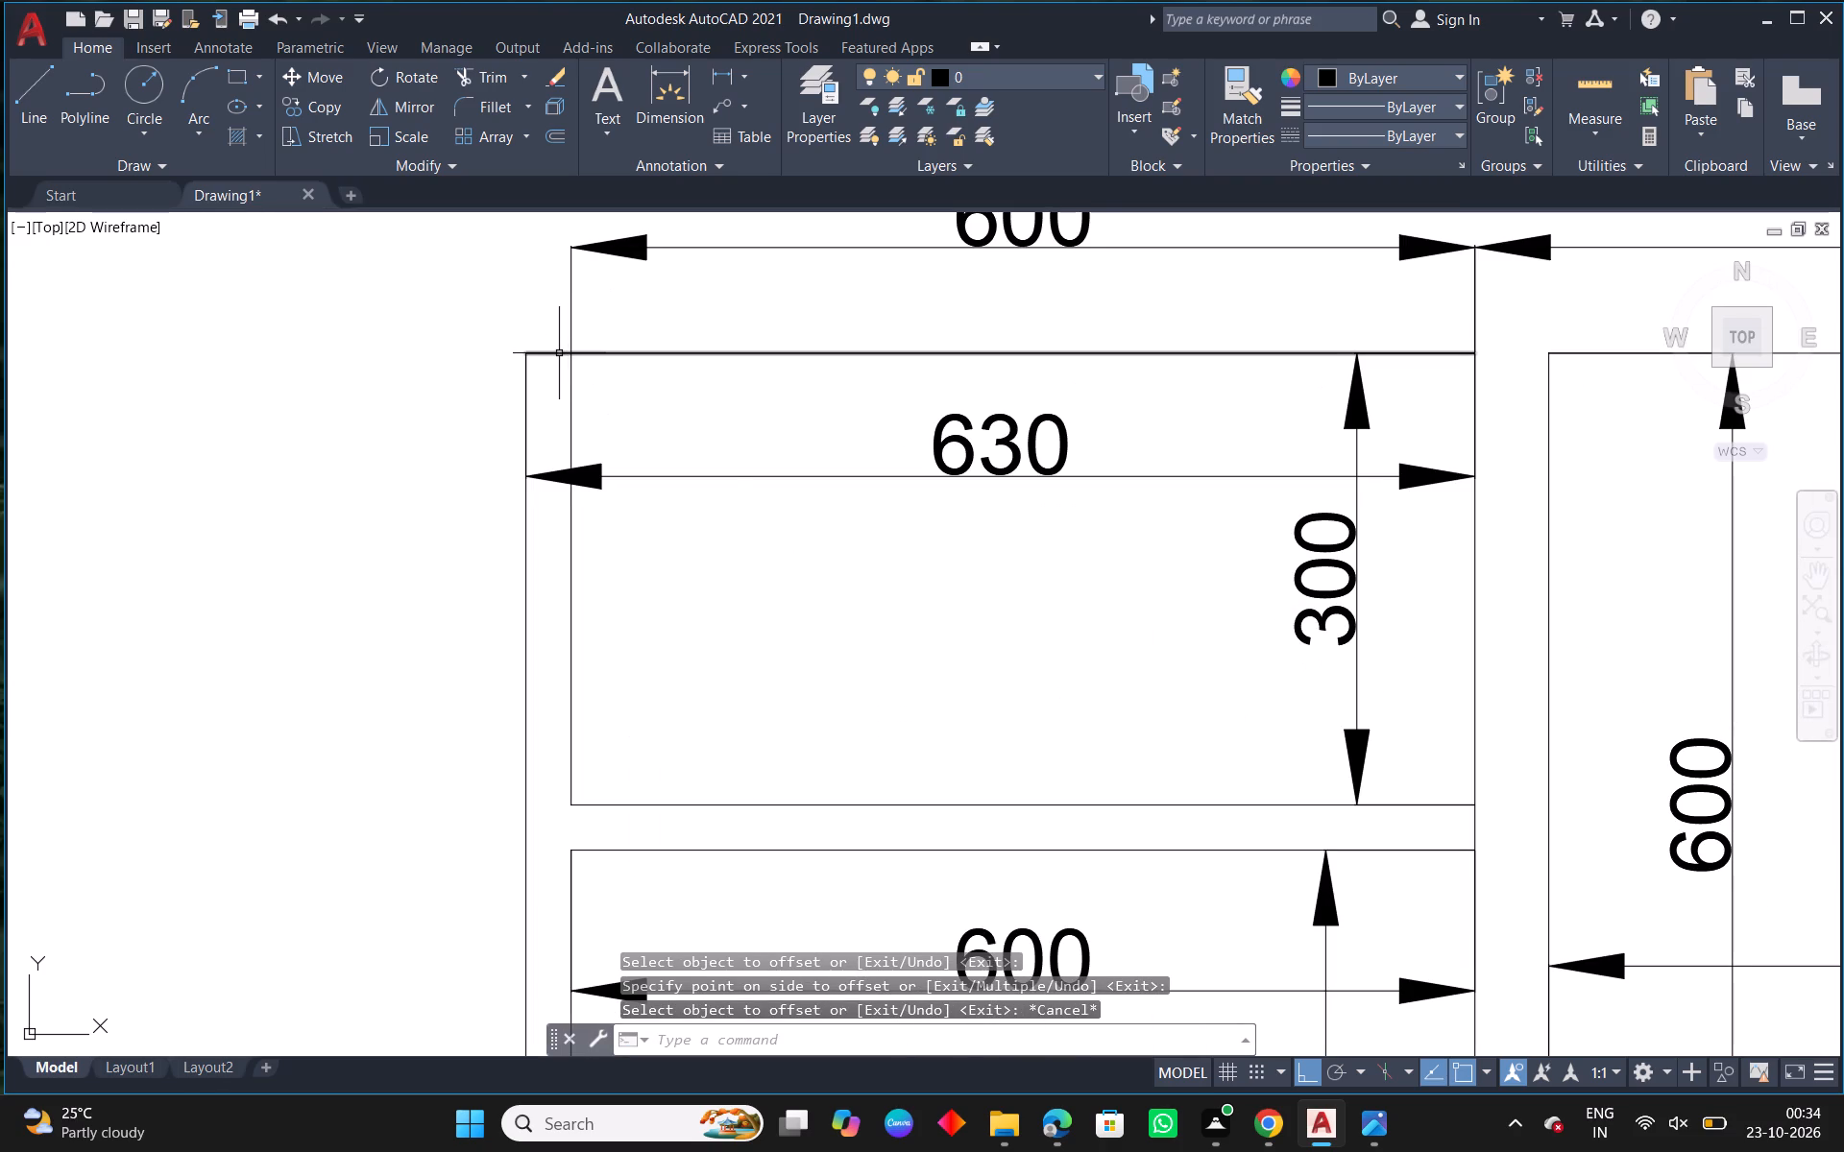
text(TR)
key(space)
click(559, 353)
key(Escape)
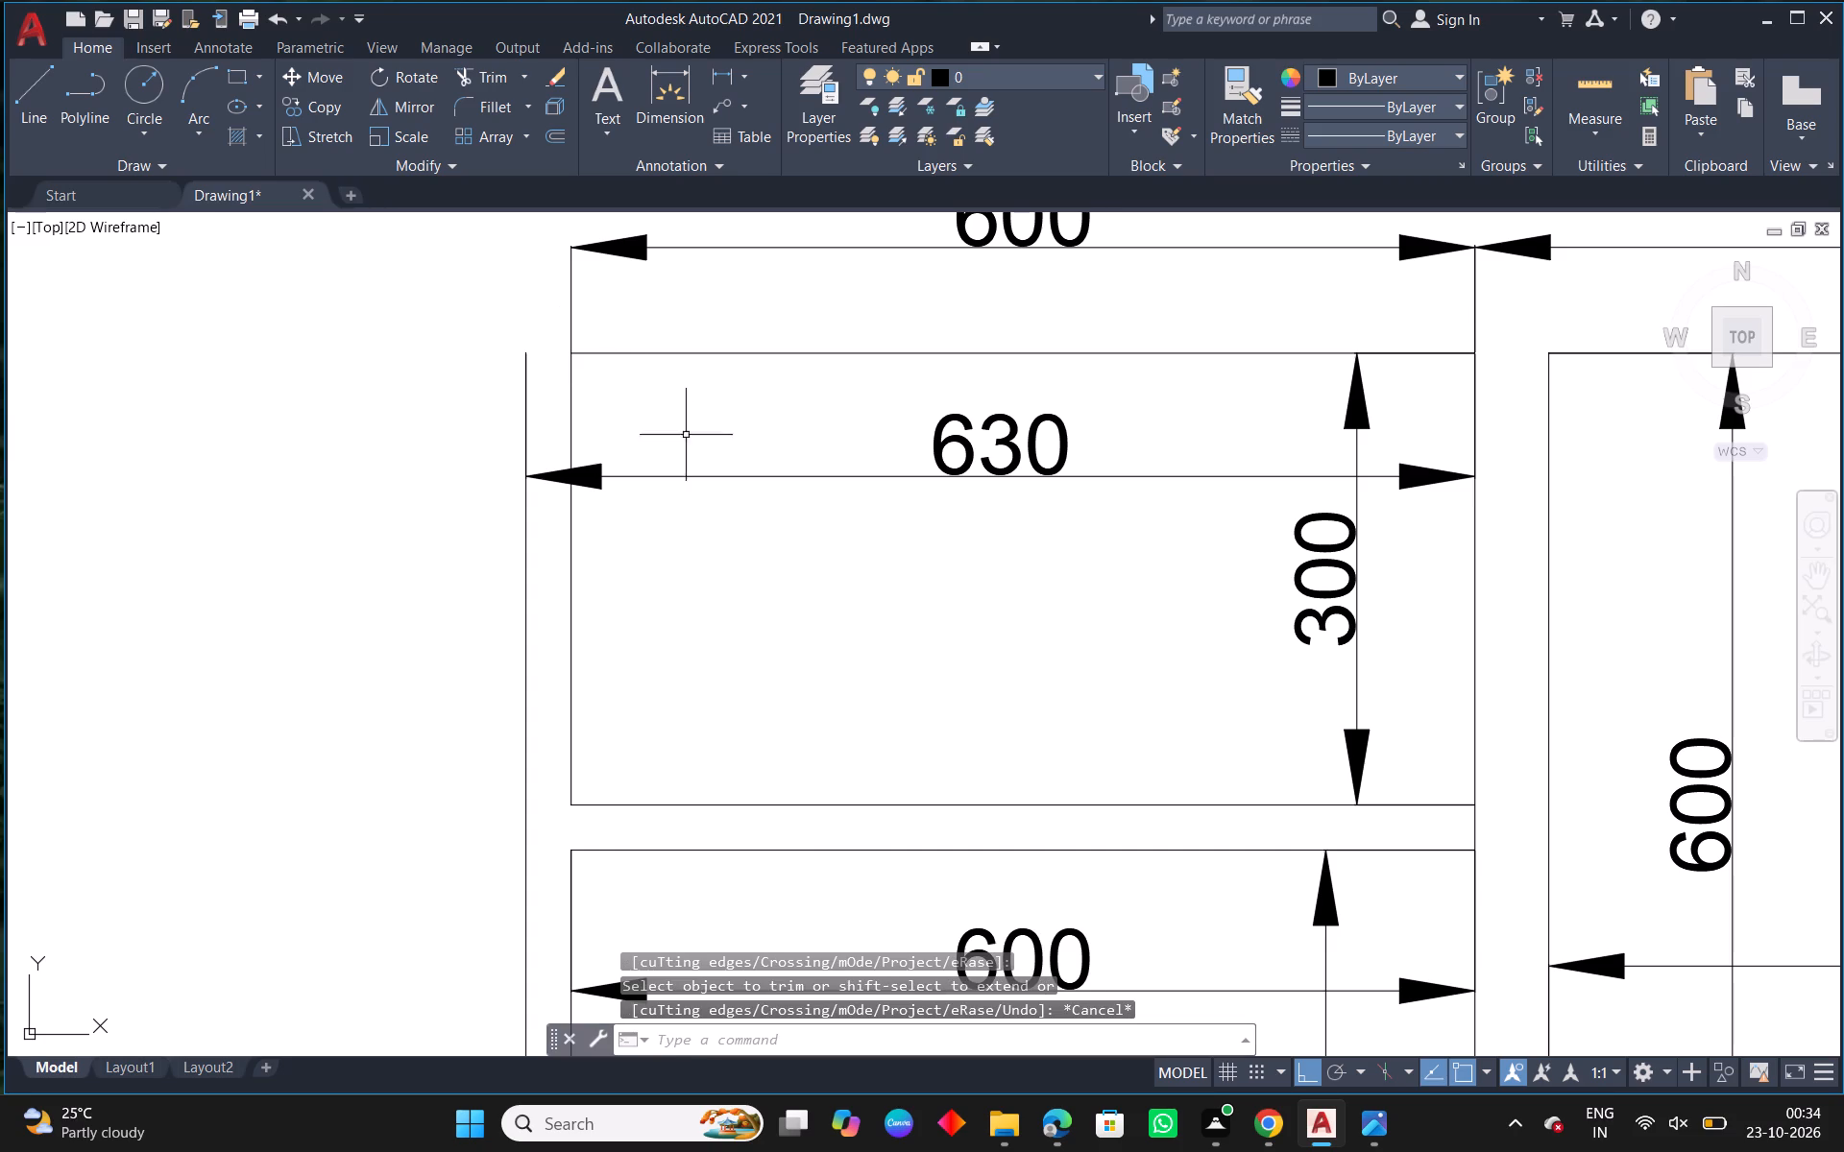
Stretch the top compartment's width dimension back to the compartment's own corner so it reads 600.
scroll(711, 460, down, 1)
click(628, 468)
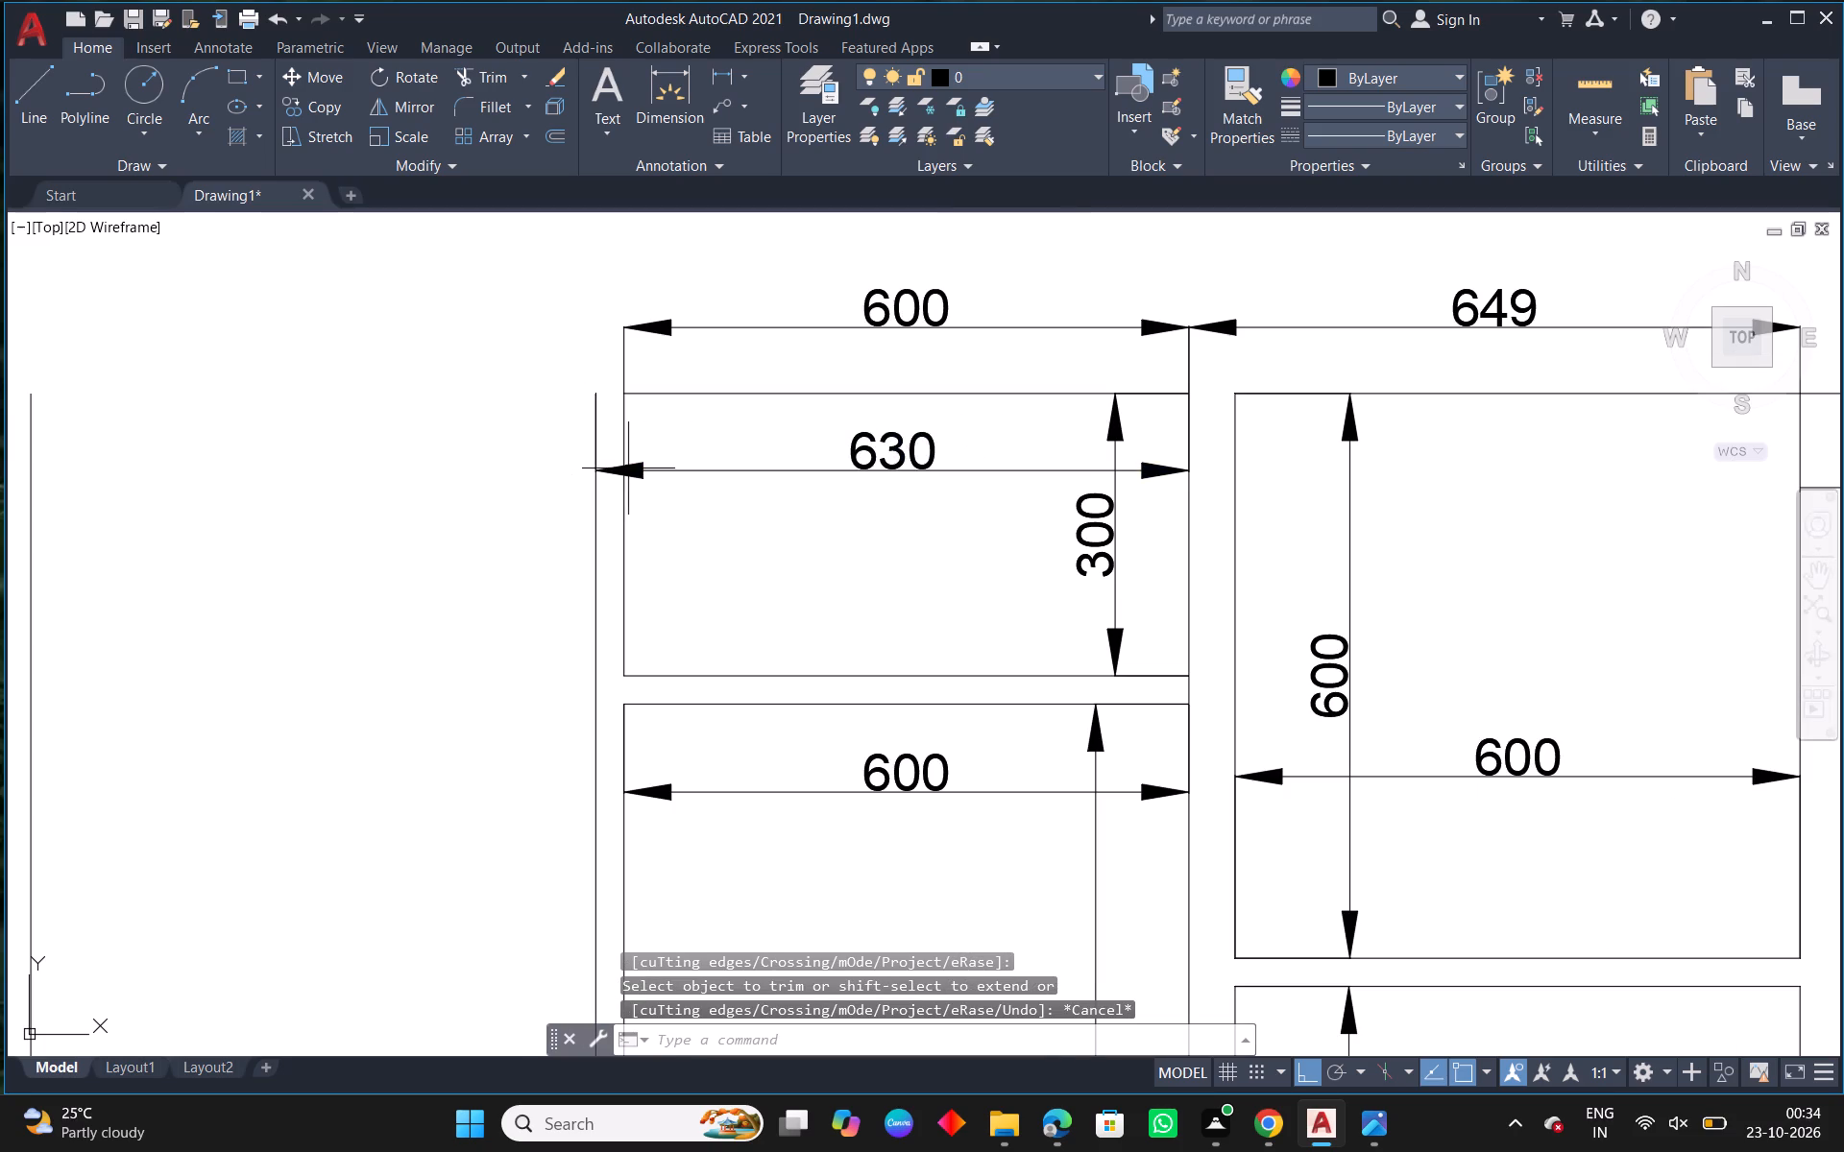
click(594, 396)
click(623, 396)
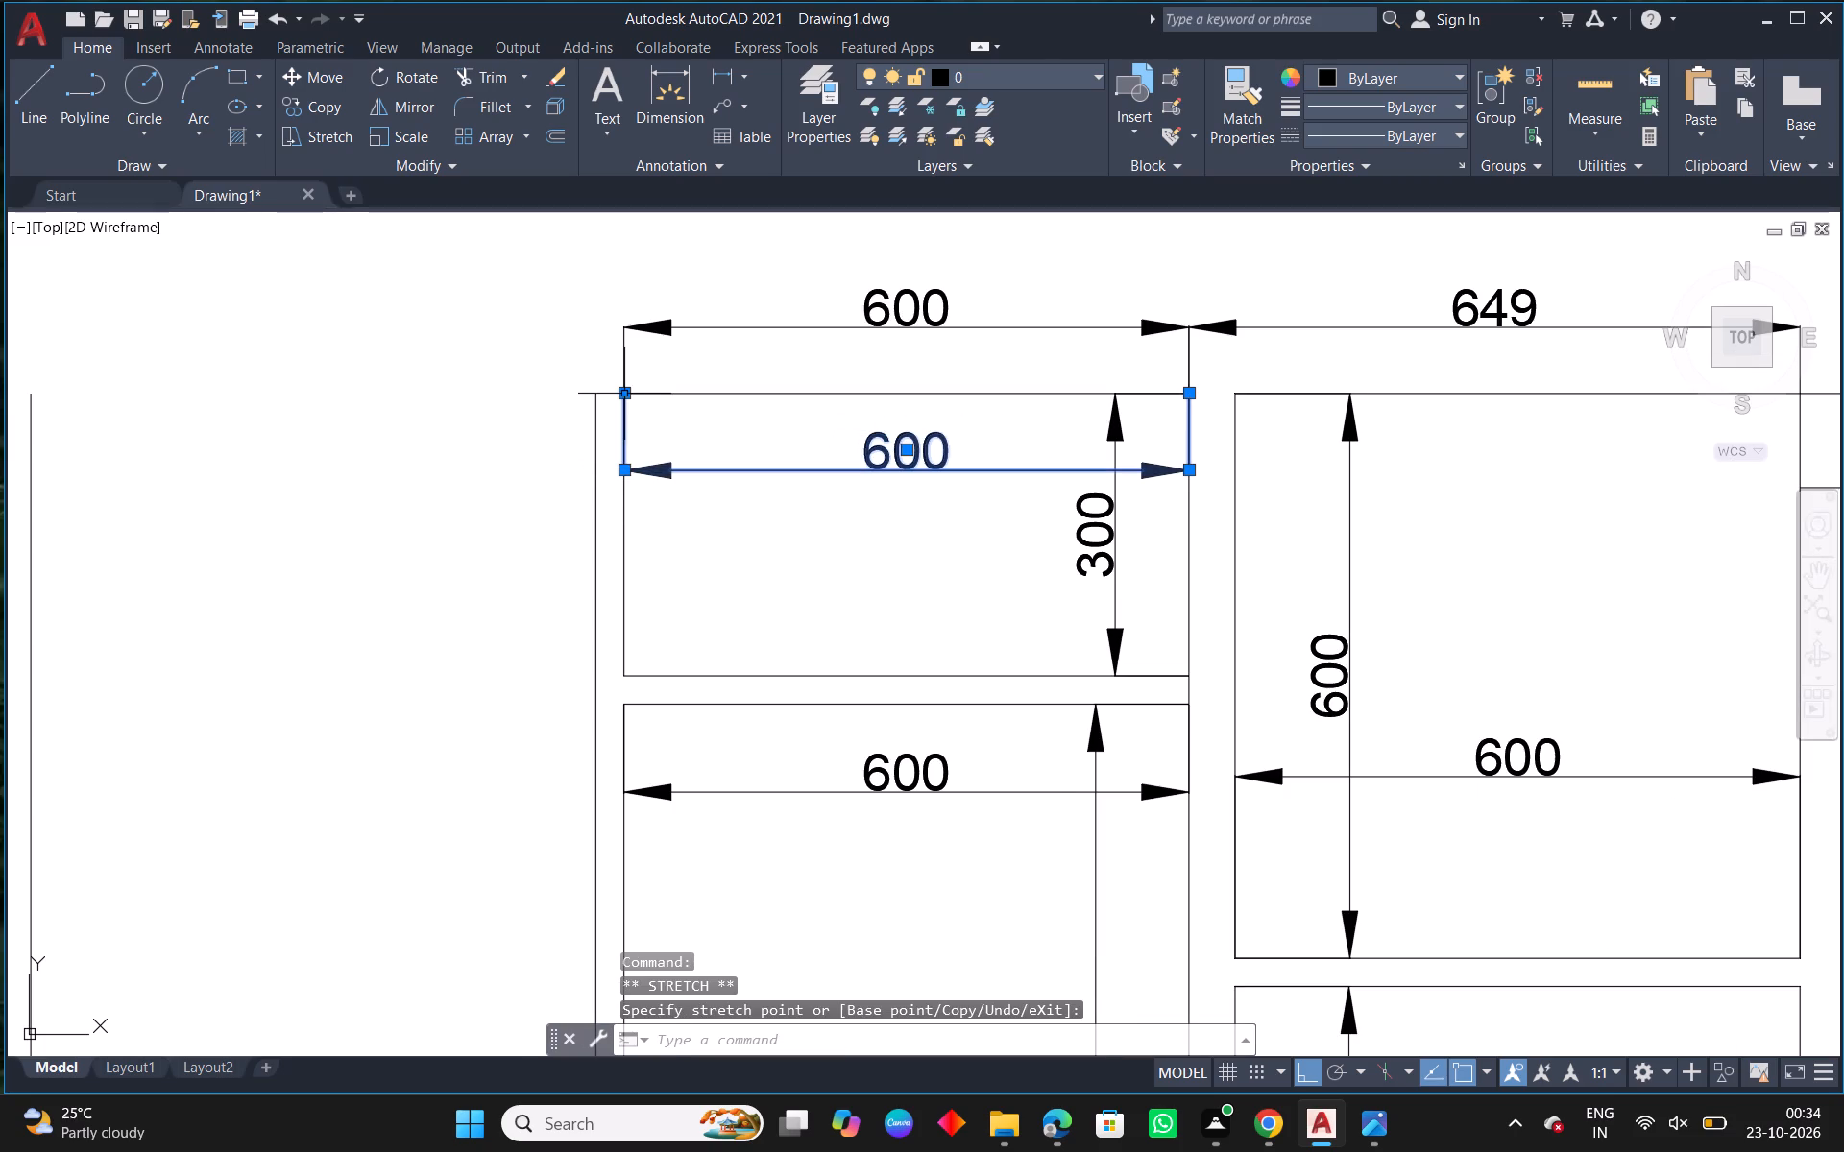
key(Escape)
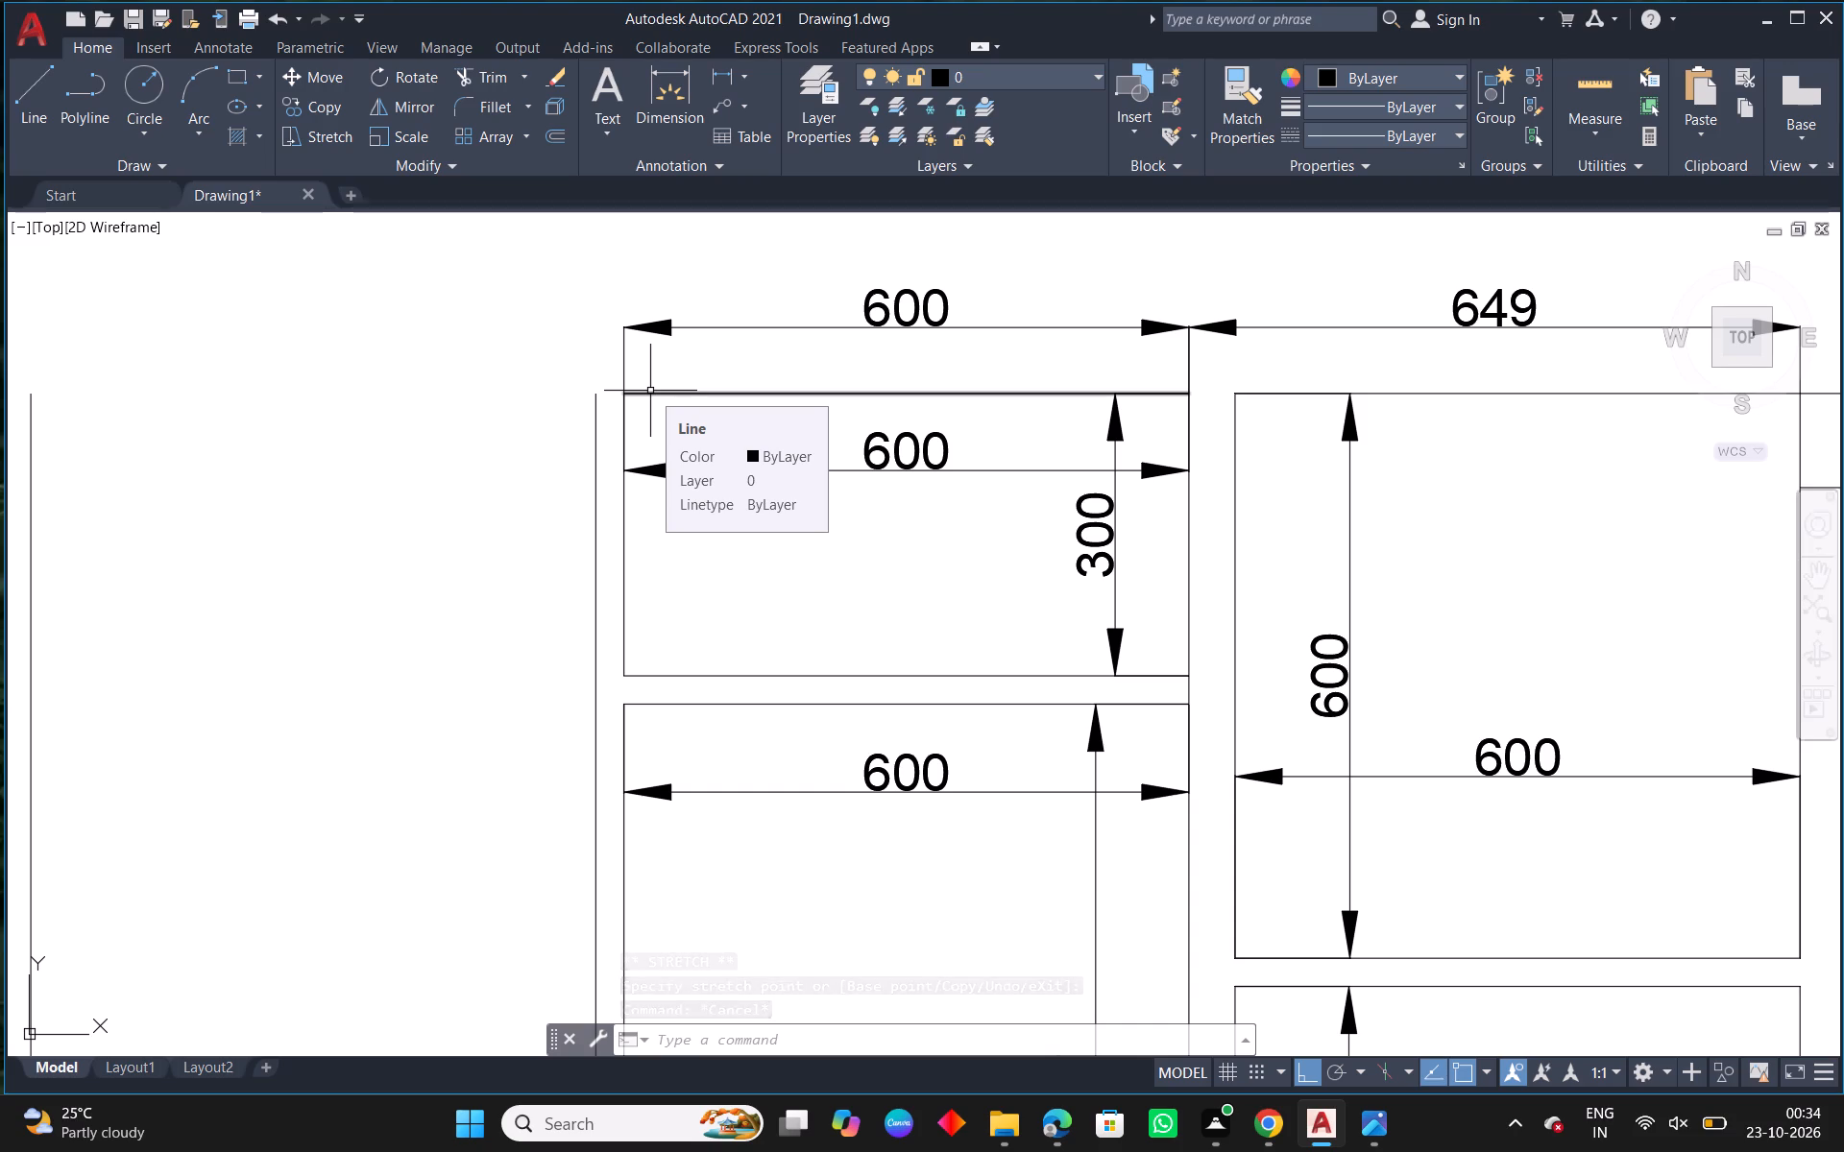
Draw the new column's top edge between the divider line and its outer edge.
scroll(649, 383, down, 3)
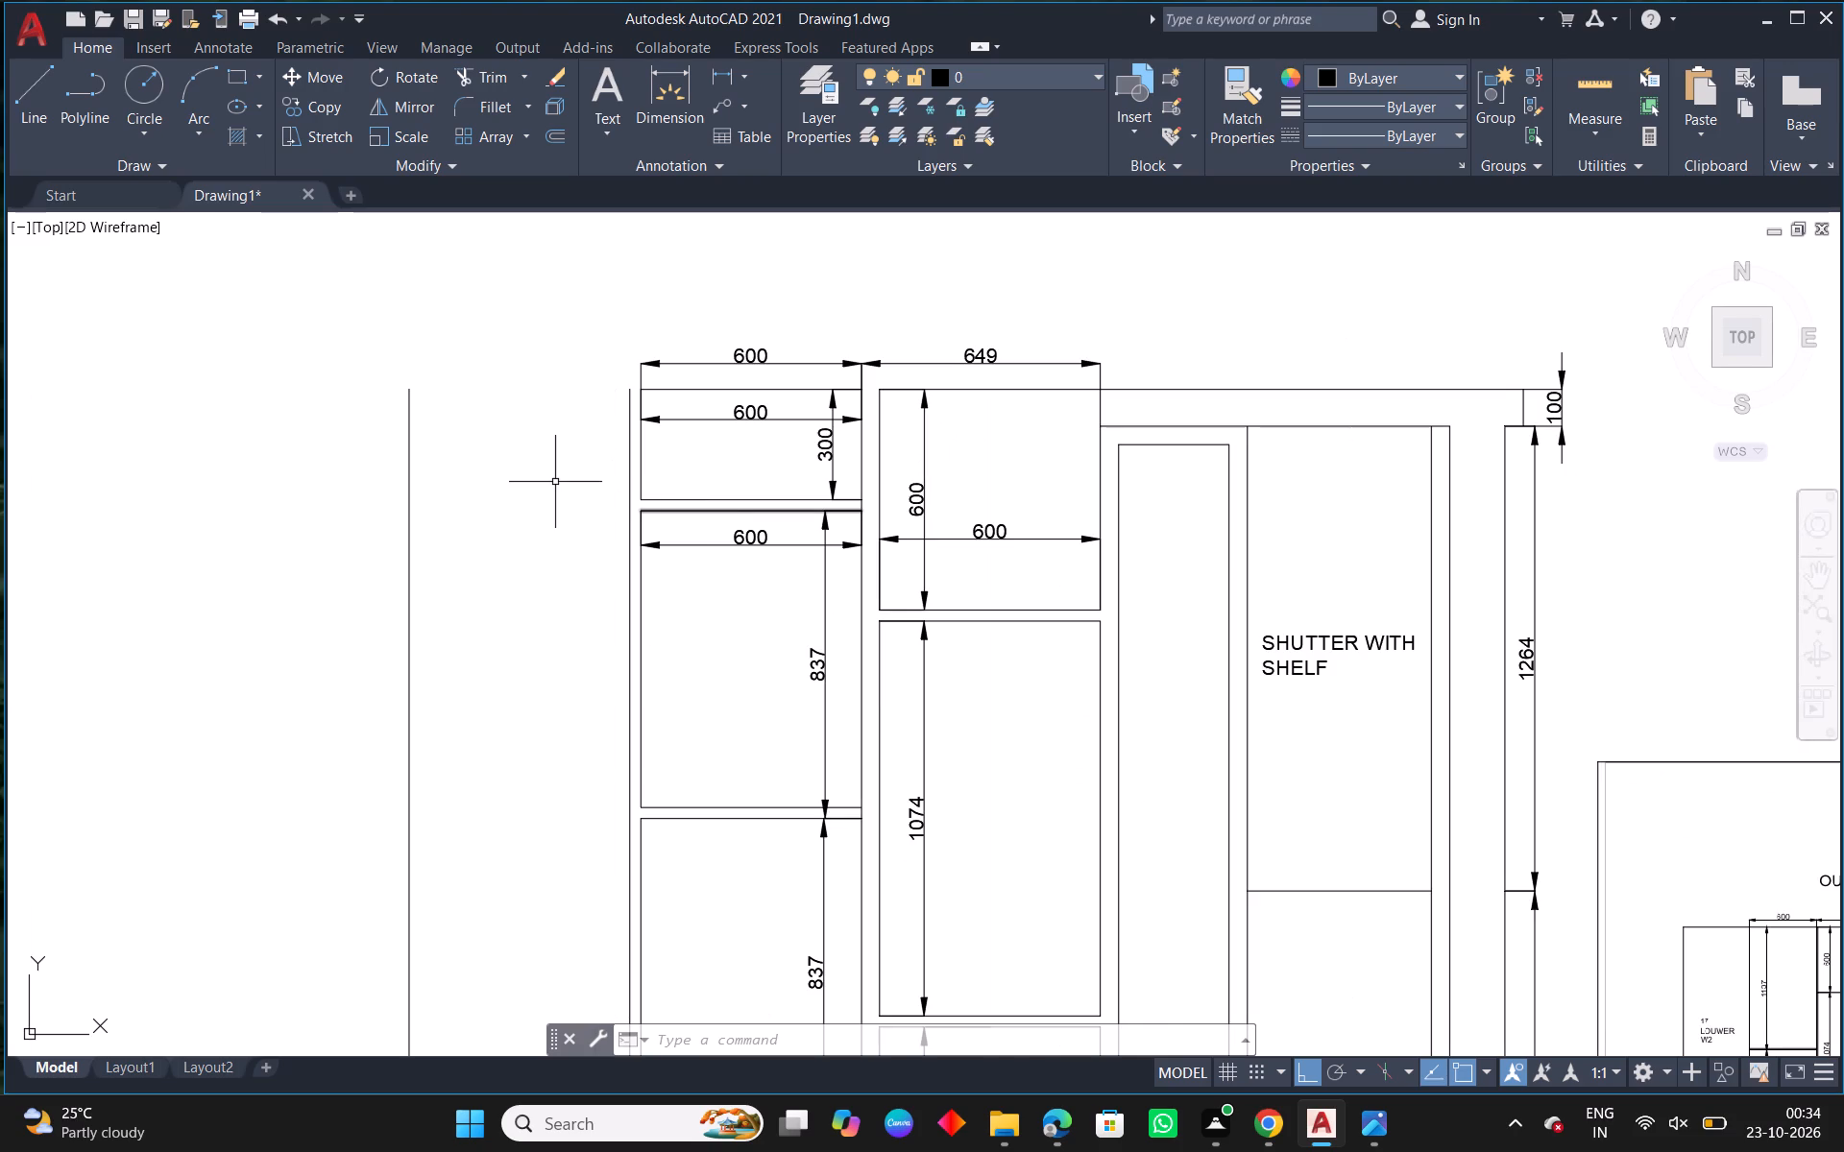
text(L)
key(space)
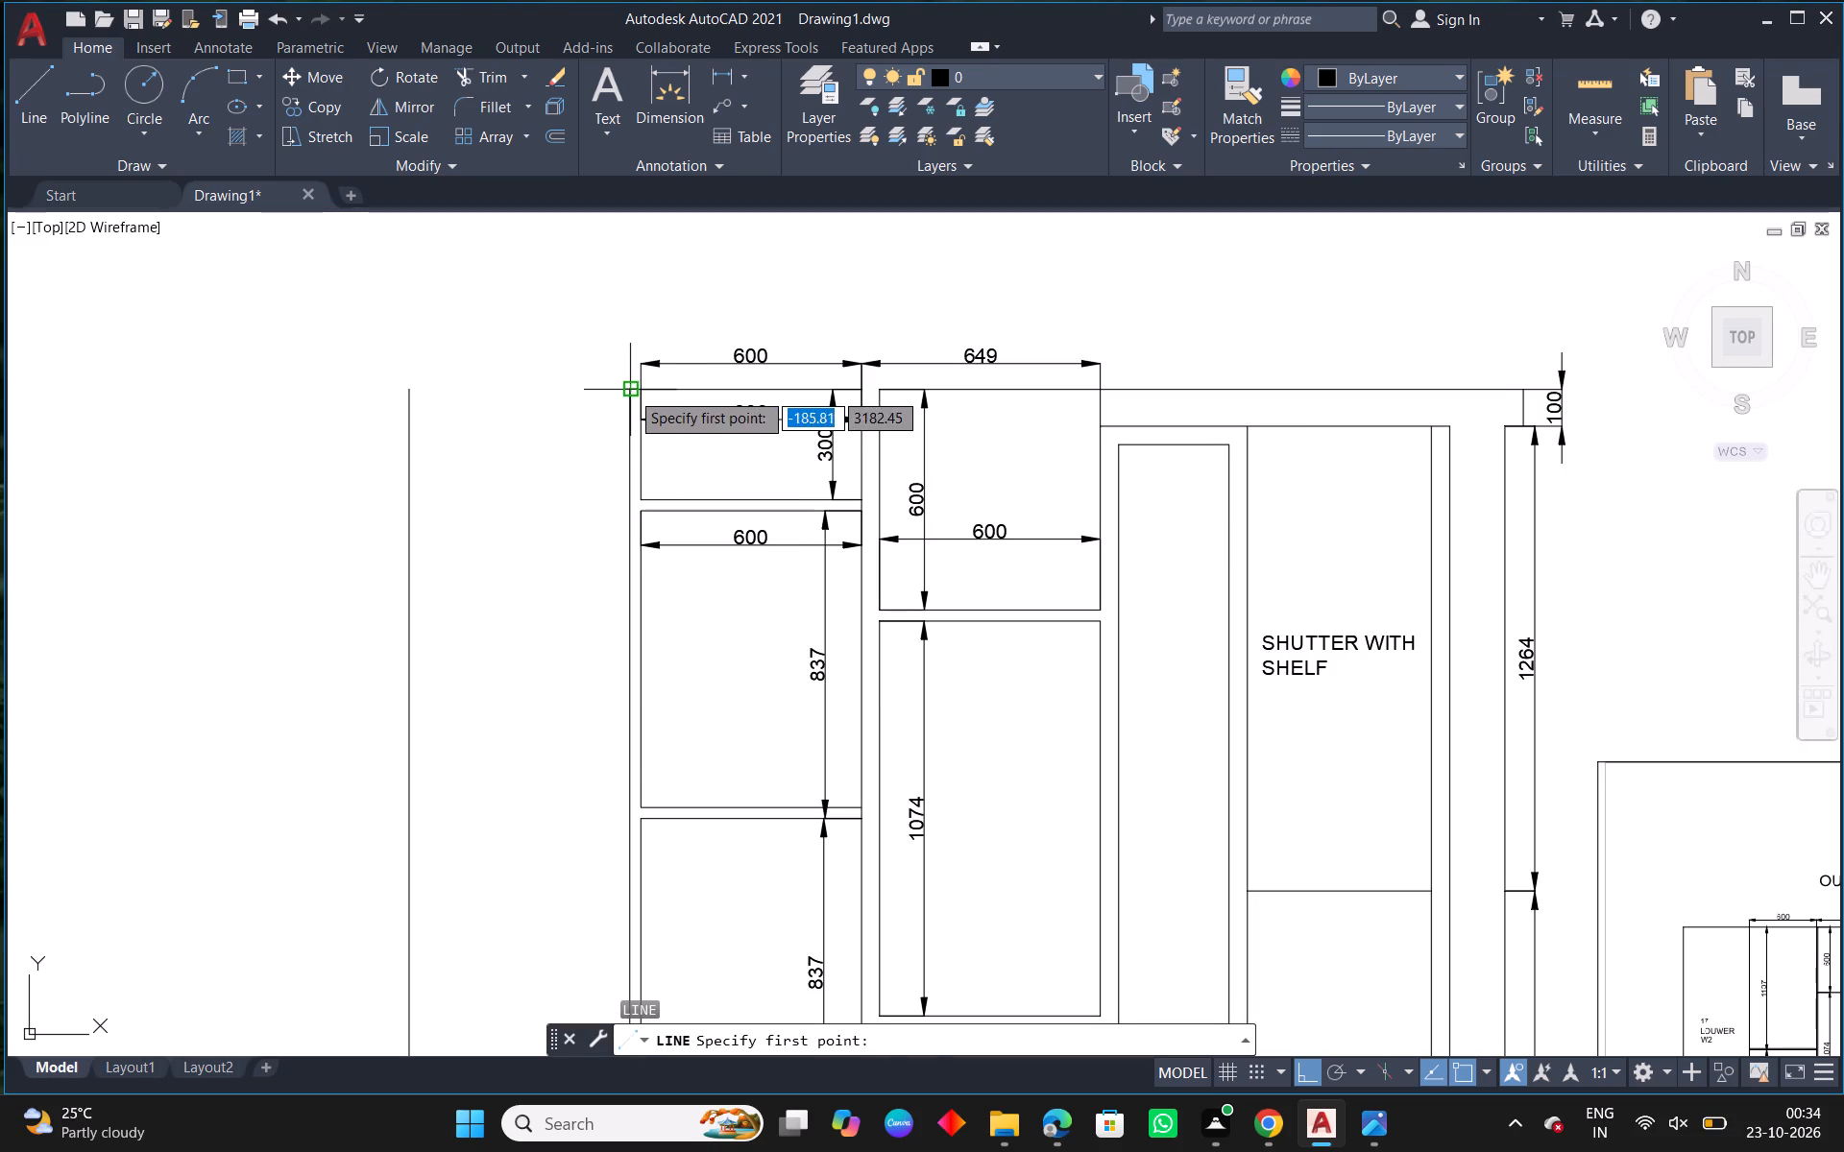
click(630, 391)
click(416, 388)
key(Escape)
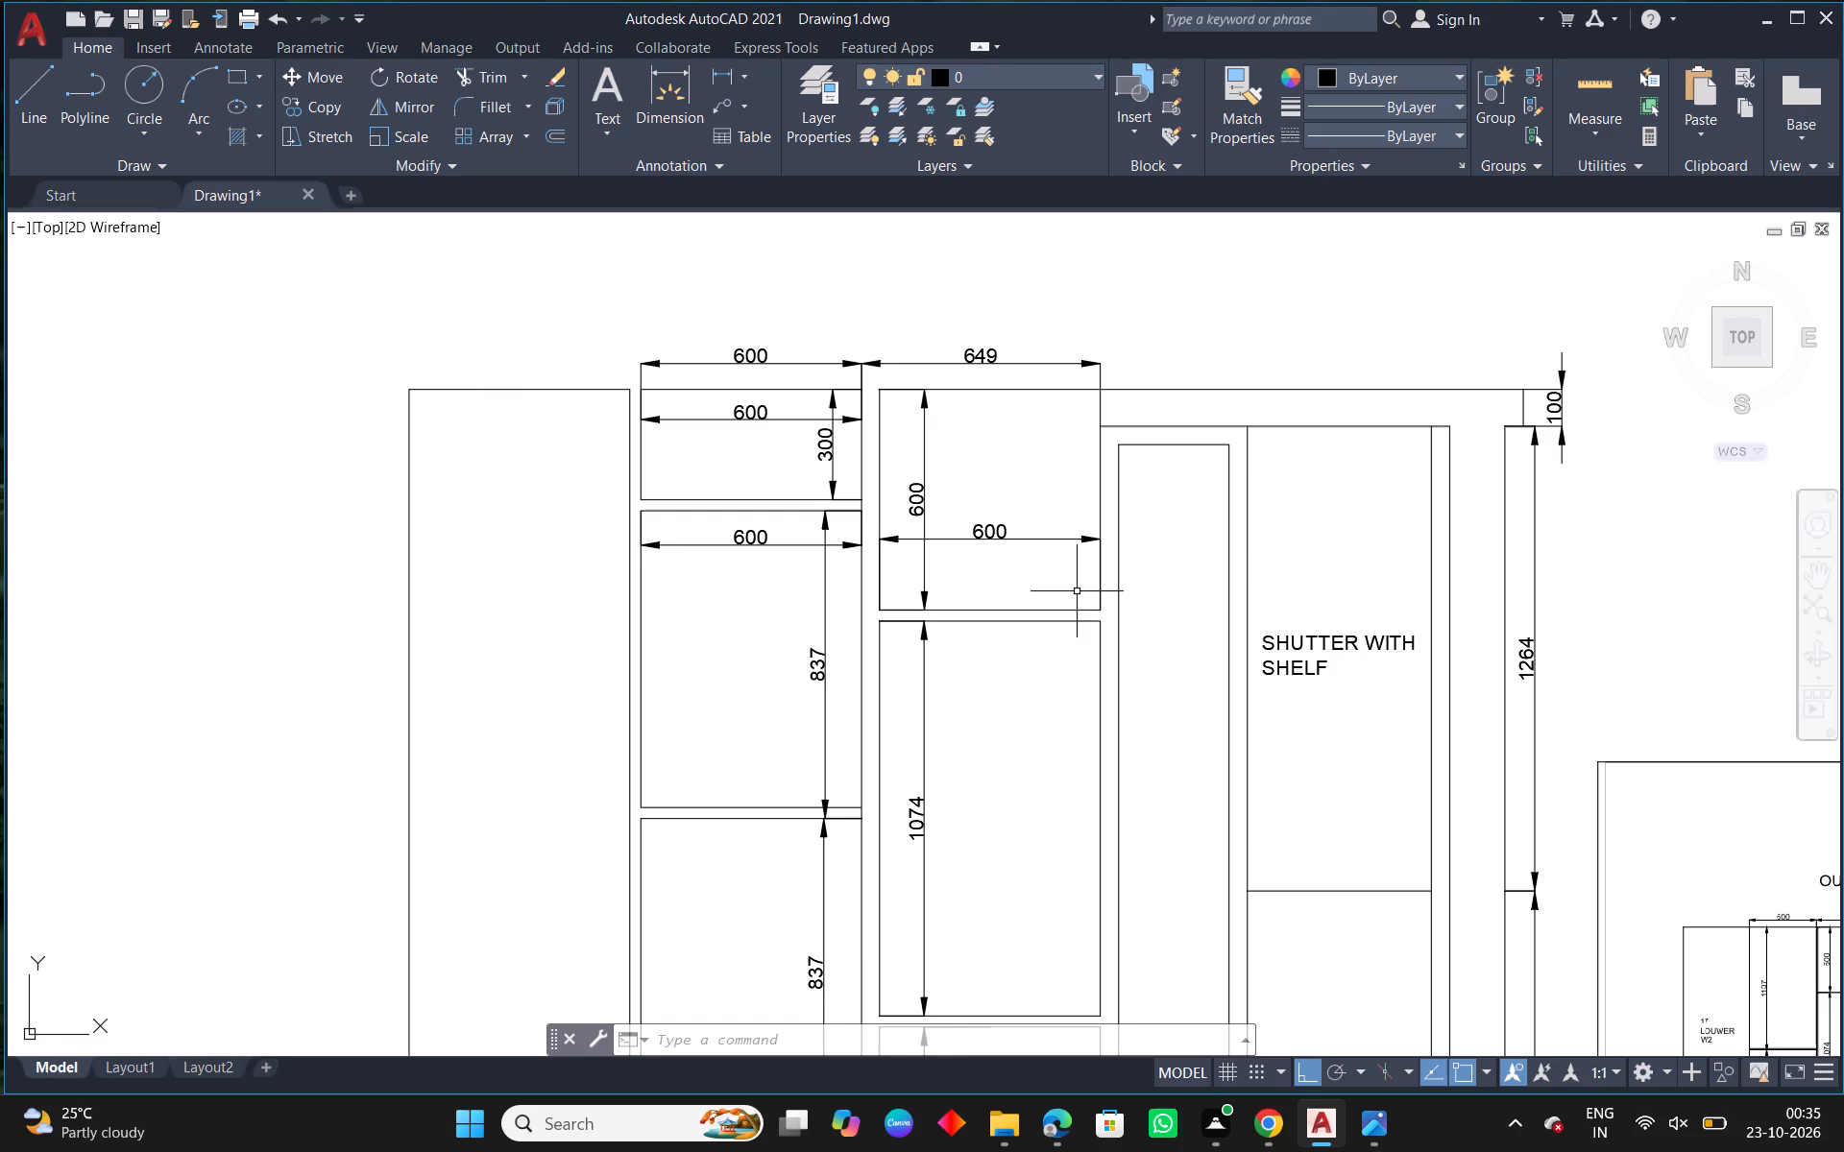
key(Escape)
key(Escape)
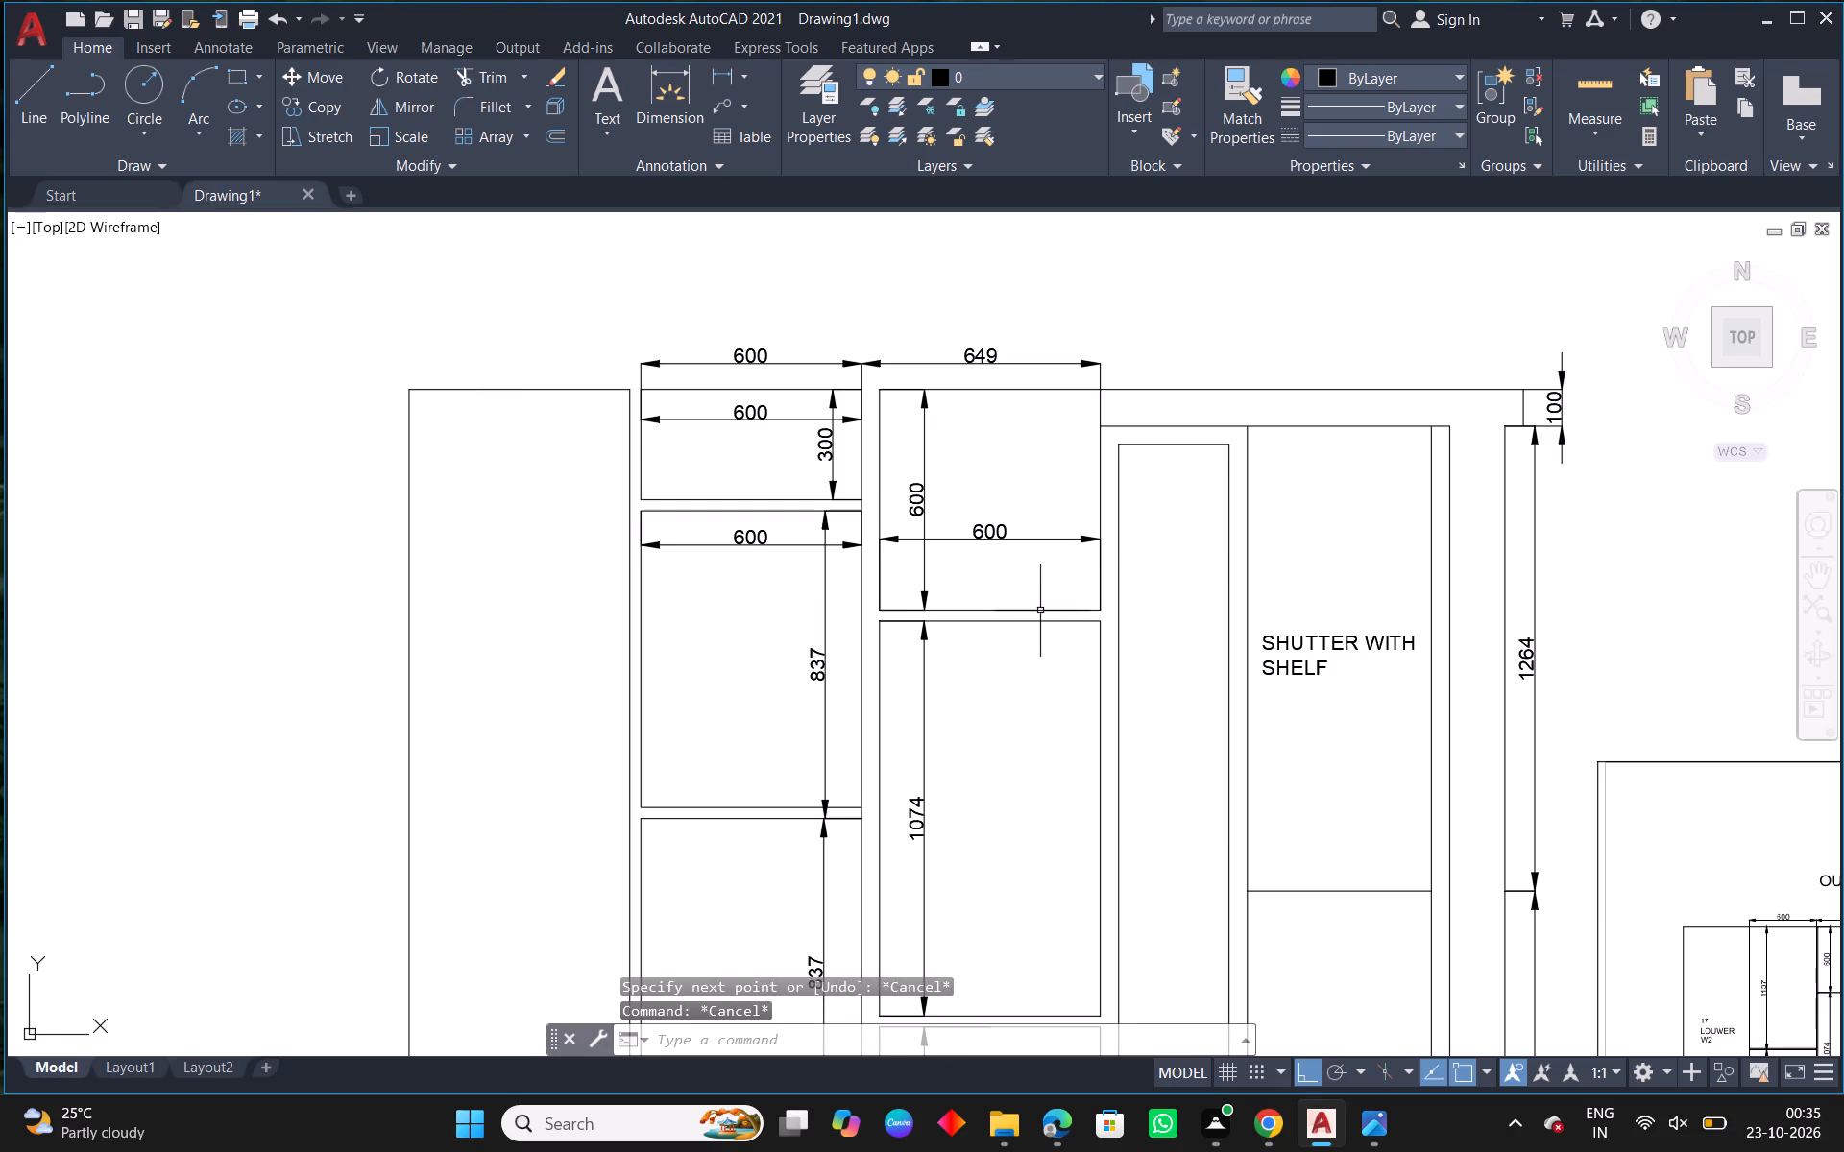
Fillet the lowest line under the compartments with the new column's outer edge to close the bottom corner.
scroll(873, 560, down, 1)
middle_drag(1000, 711, 1032, 539)
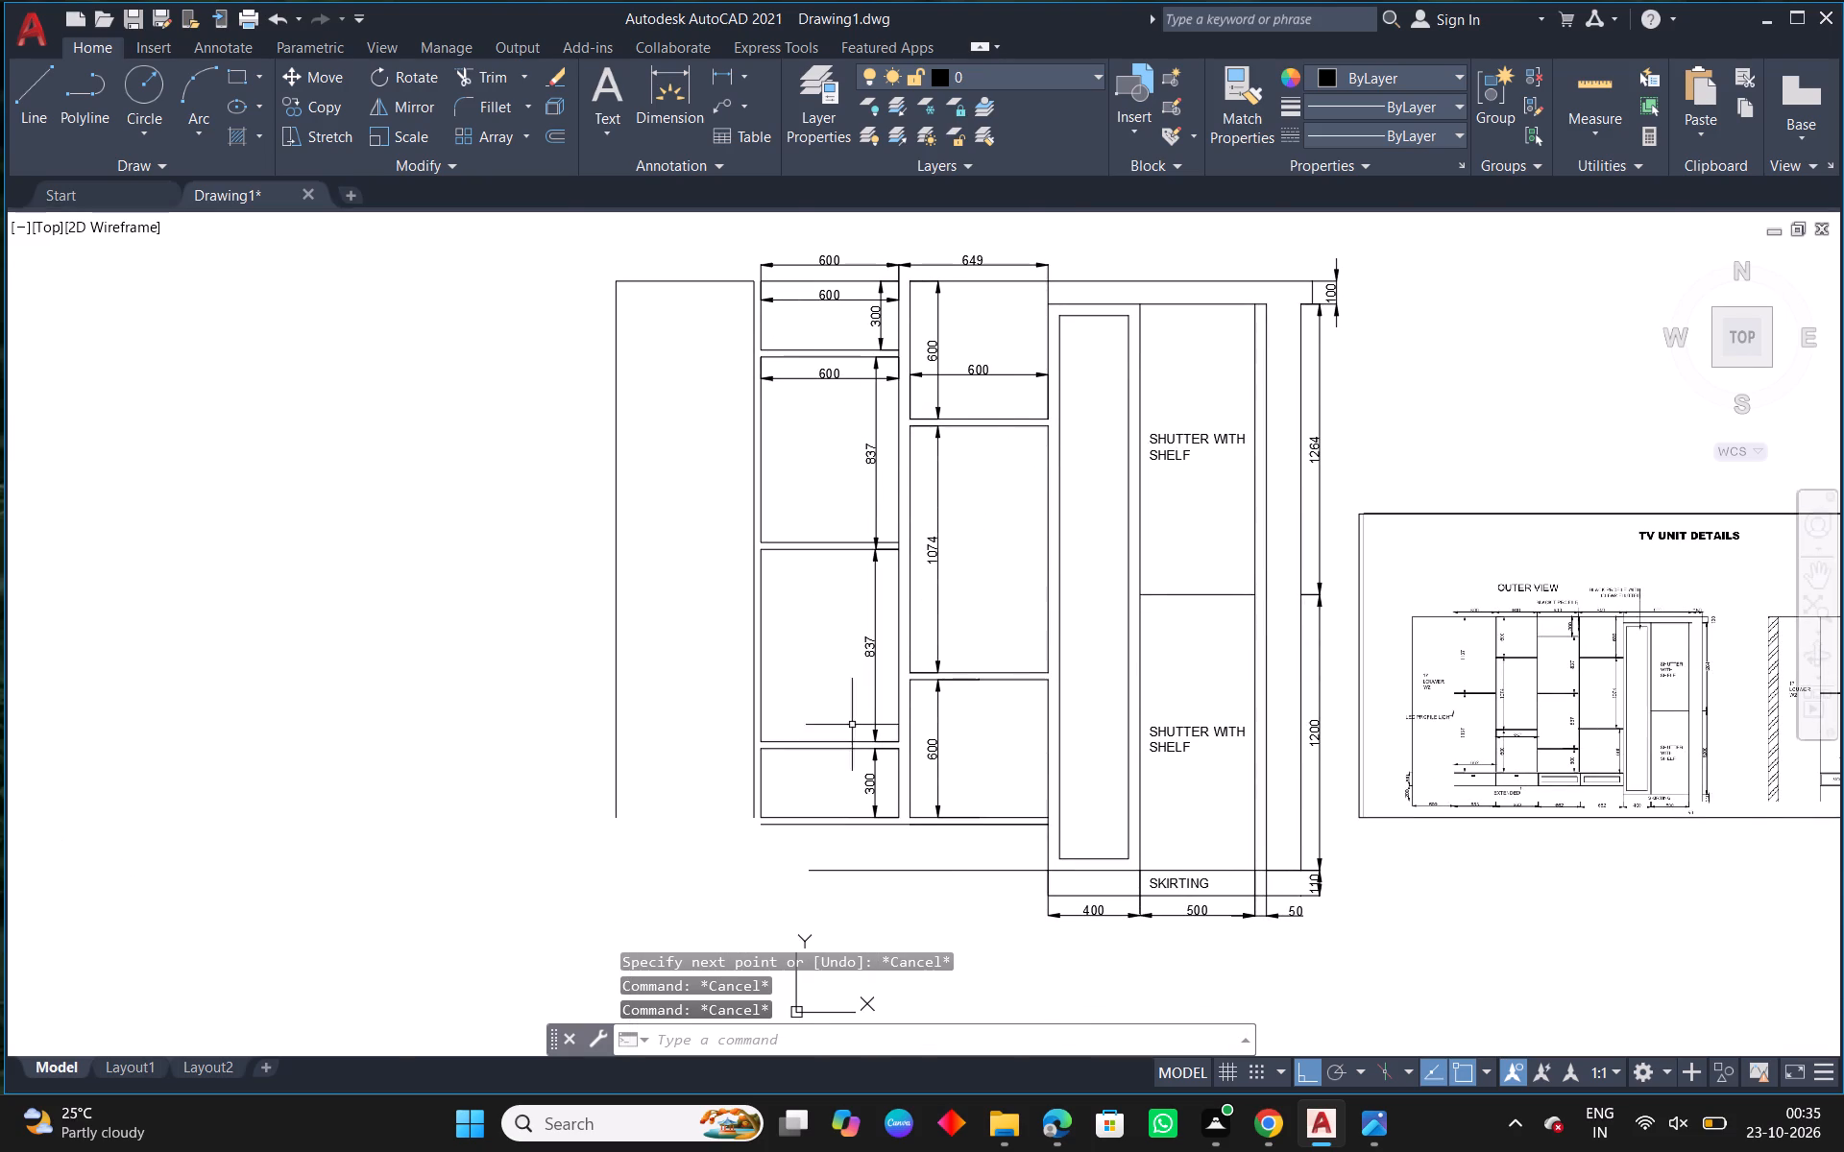
scroll(707, 850, up, 2)
key(f)
key(space)
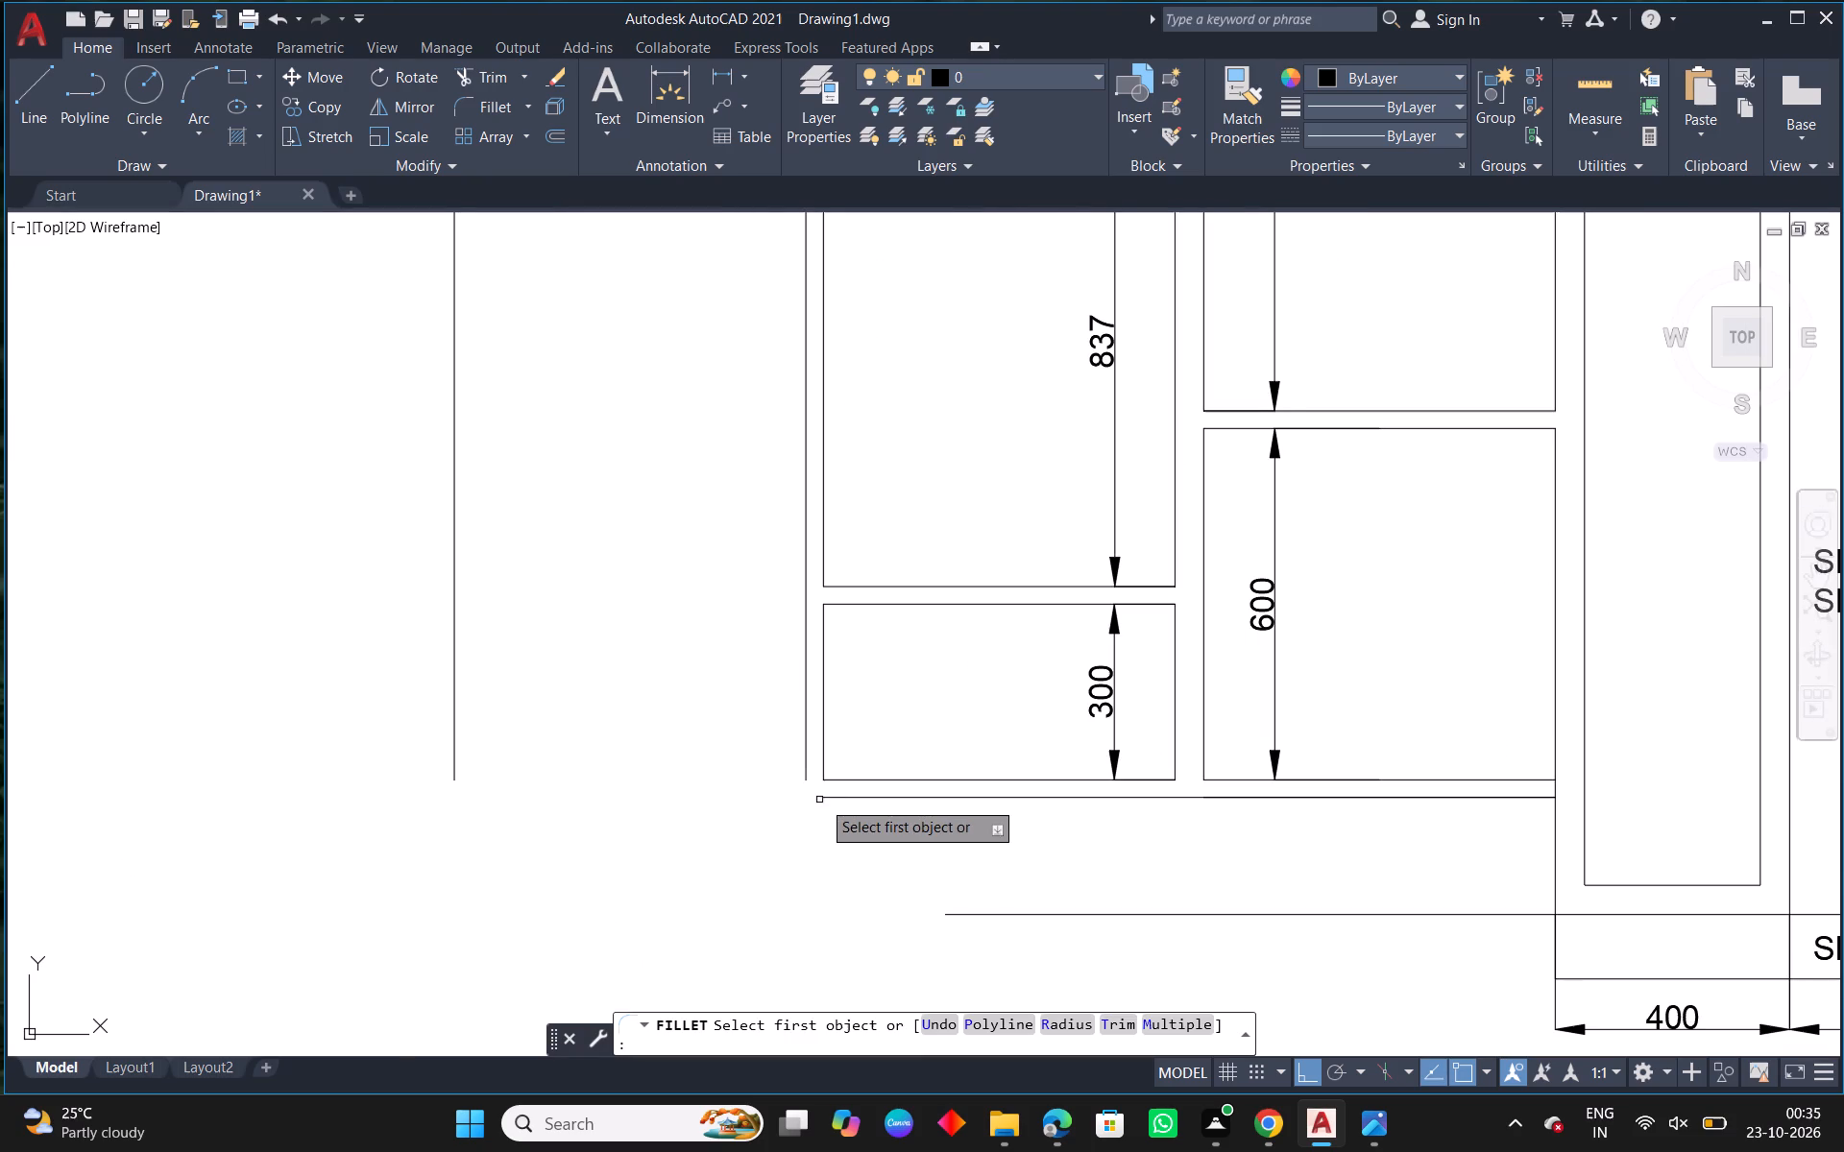
click(836, 802)
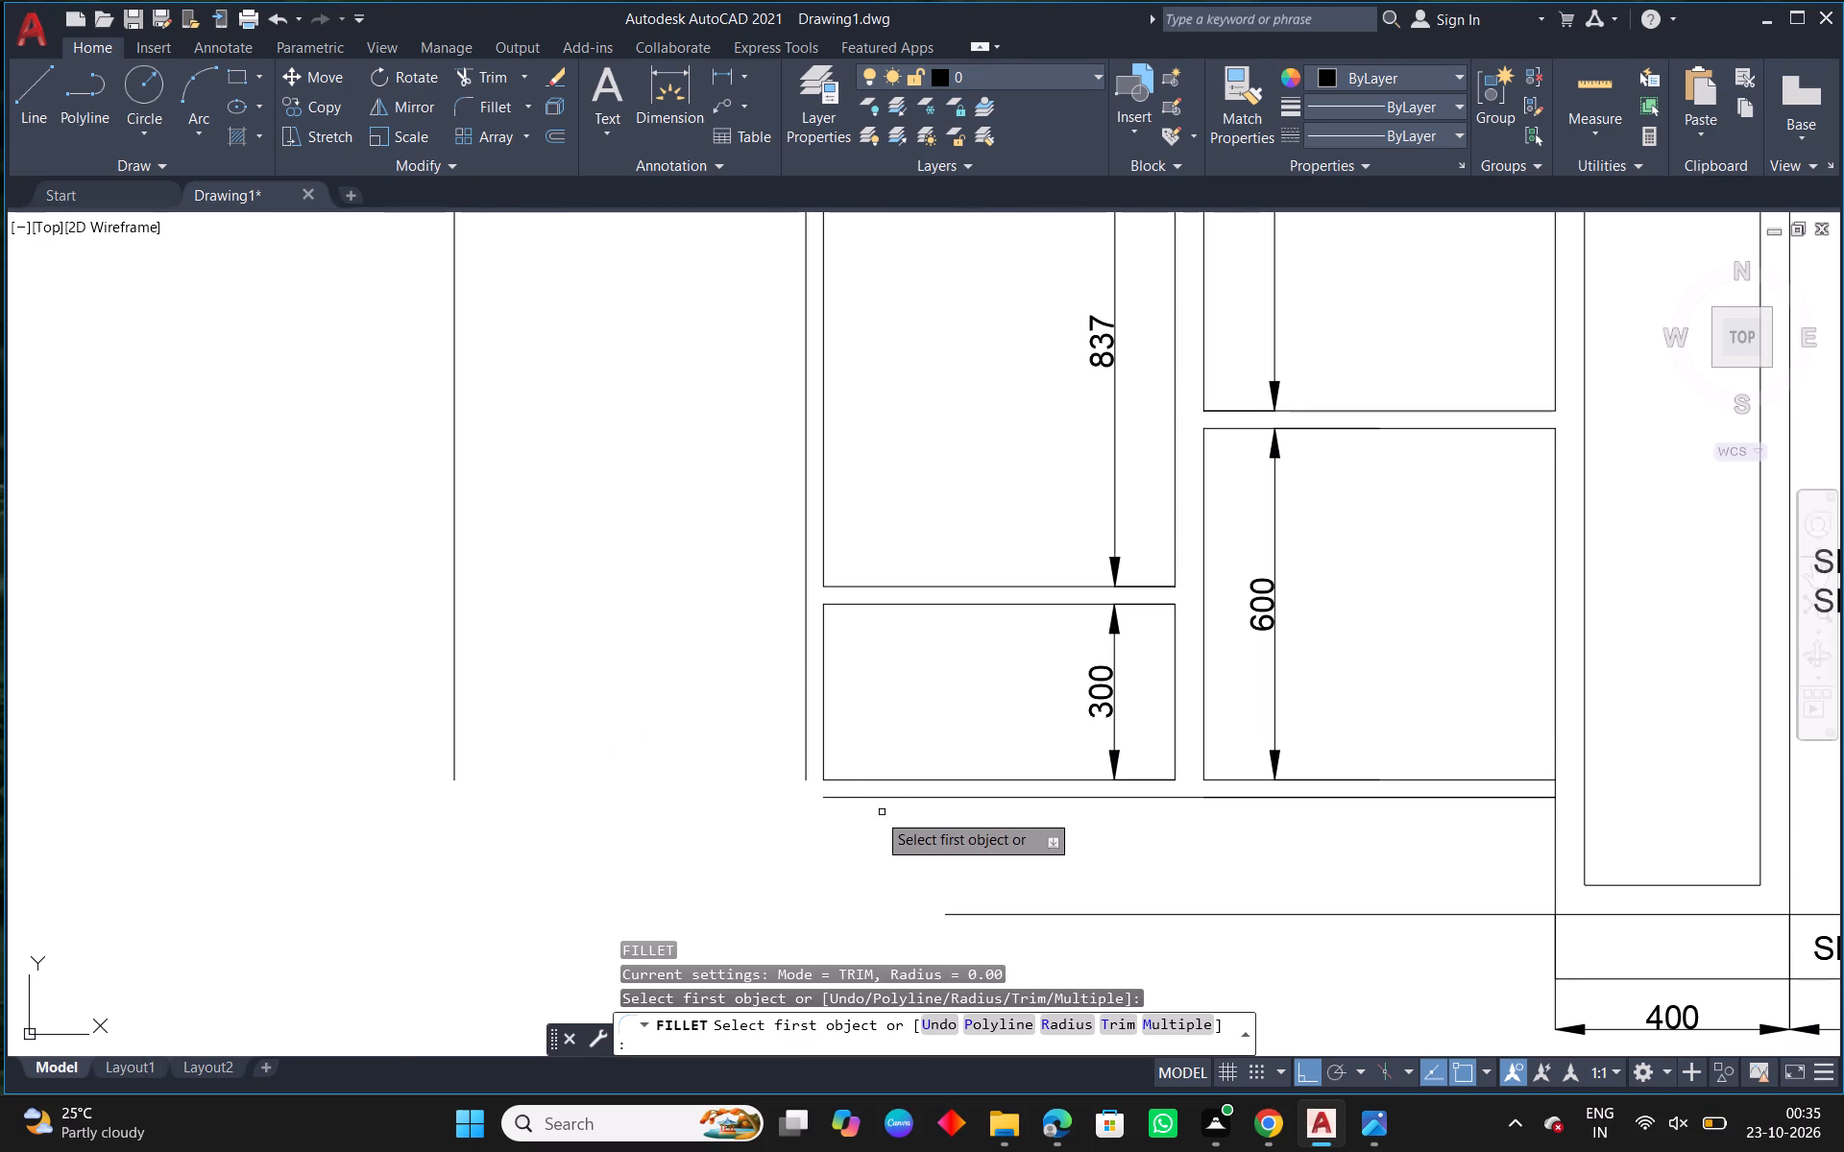
click(839, 797)
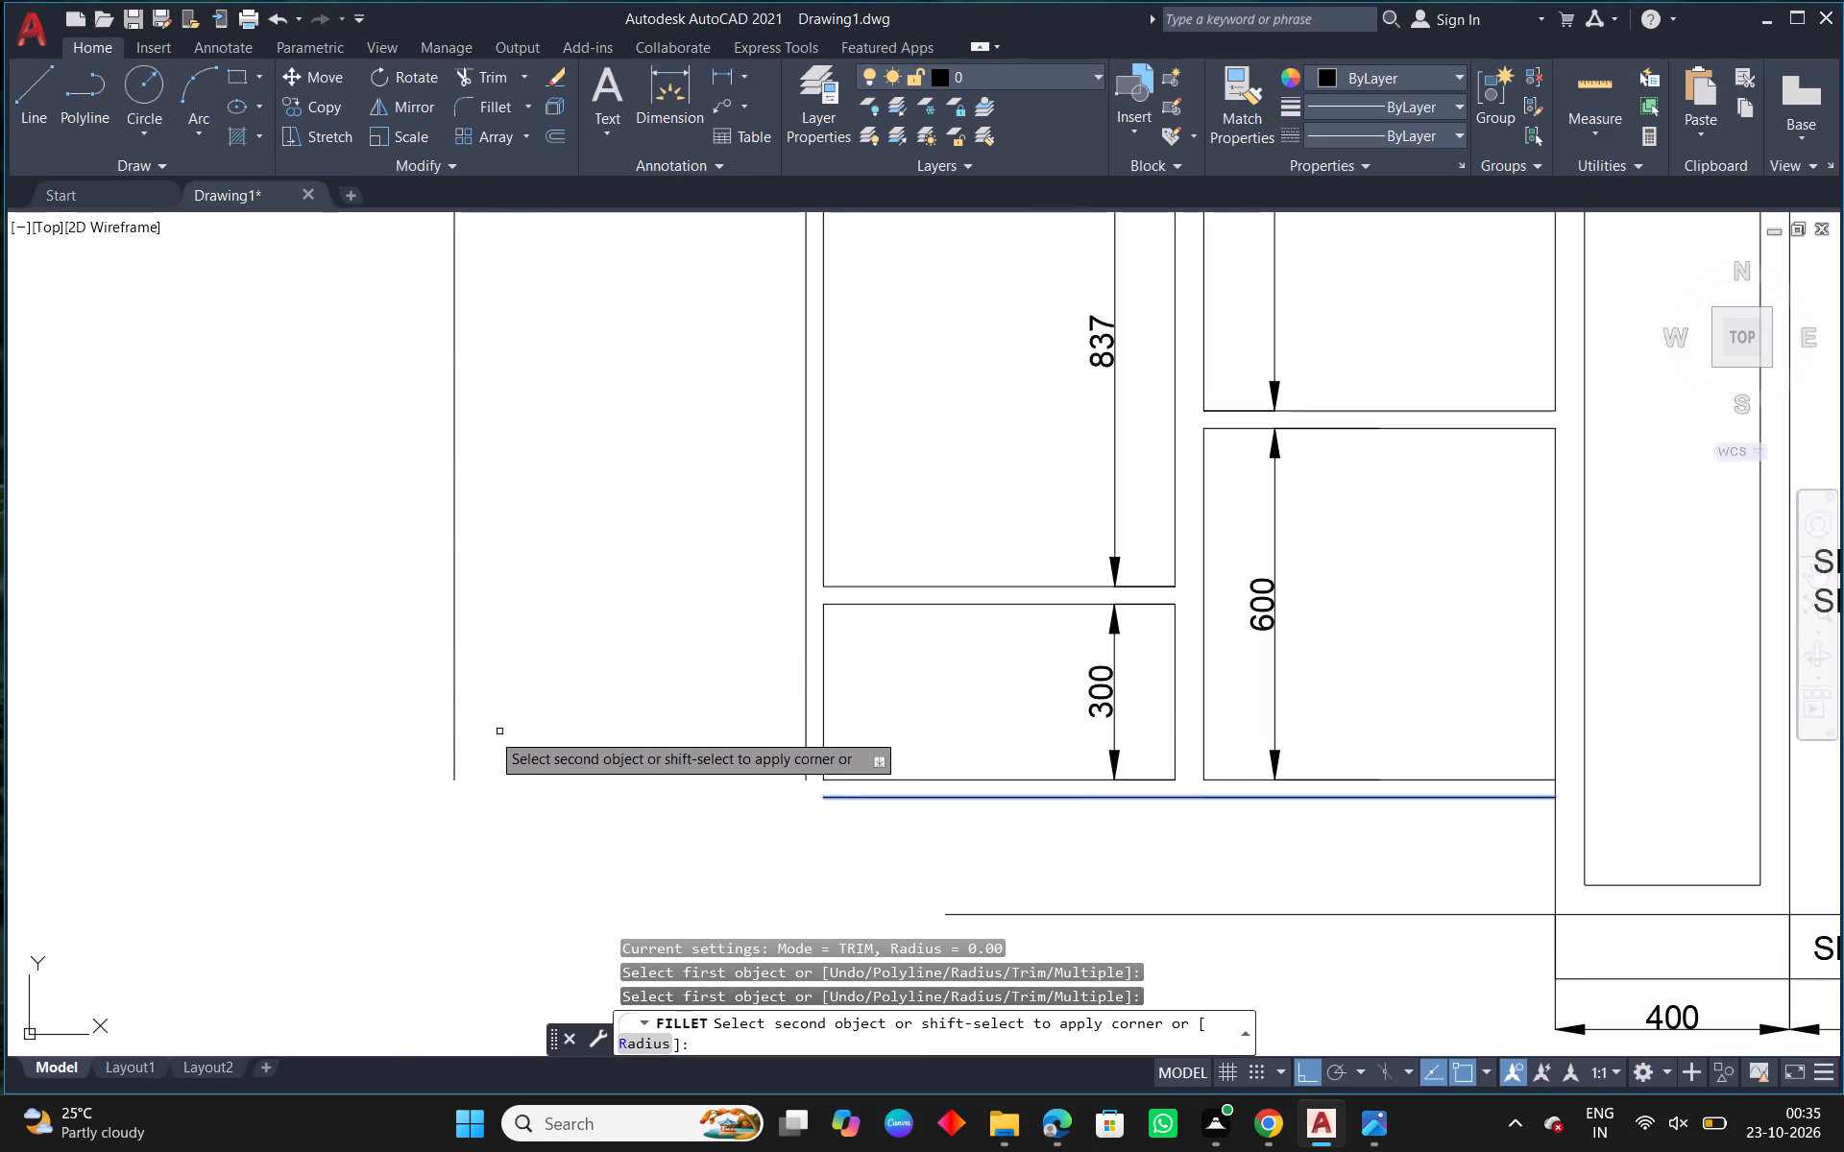
click(456, 757)
key(Escape)
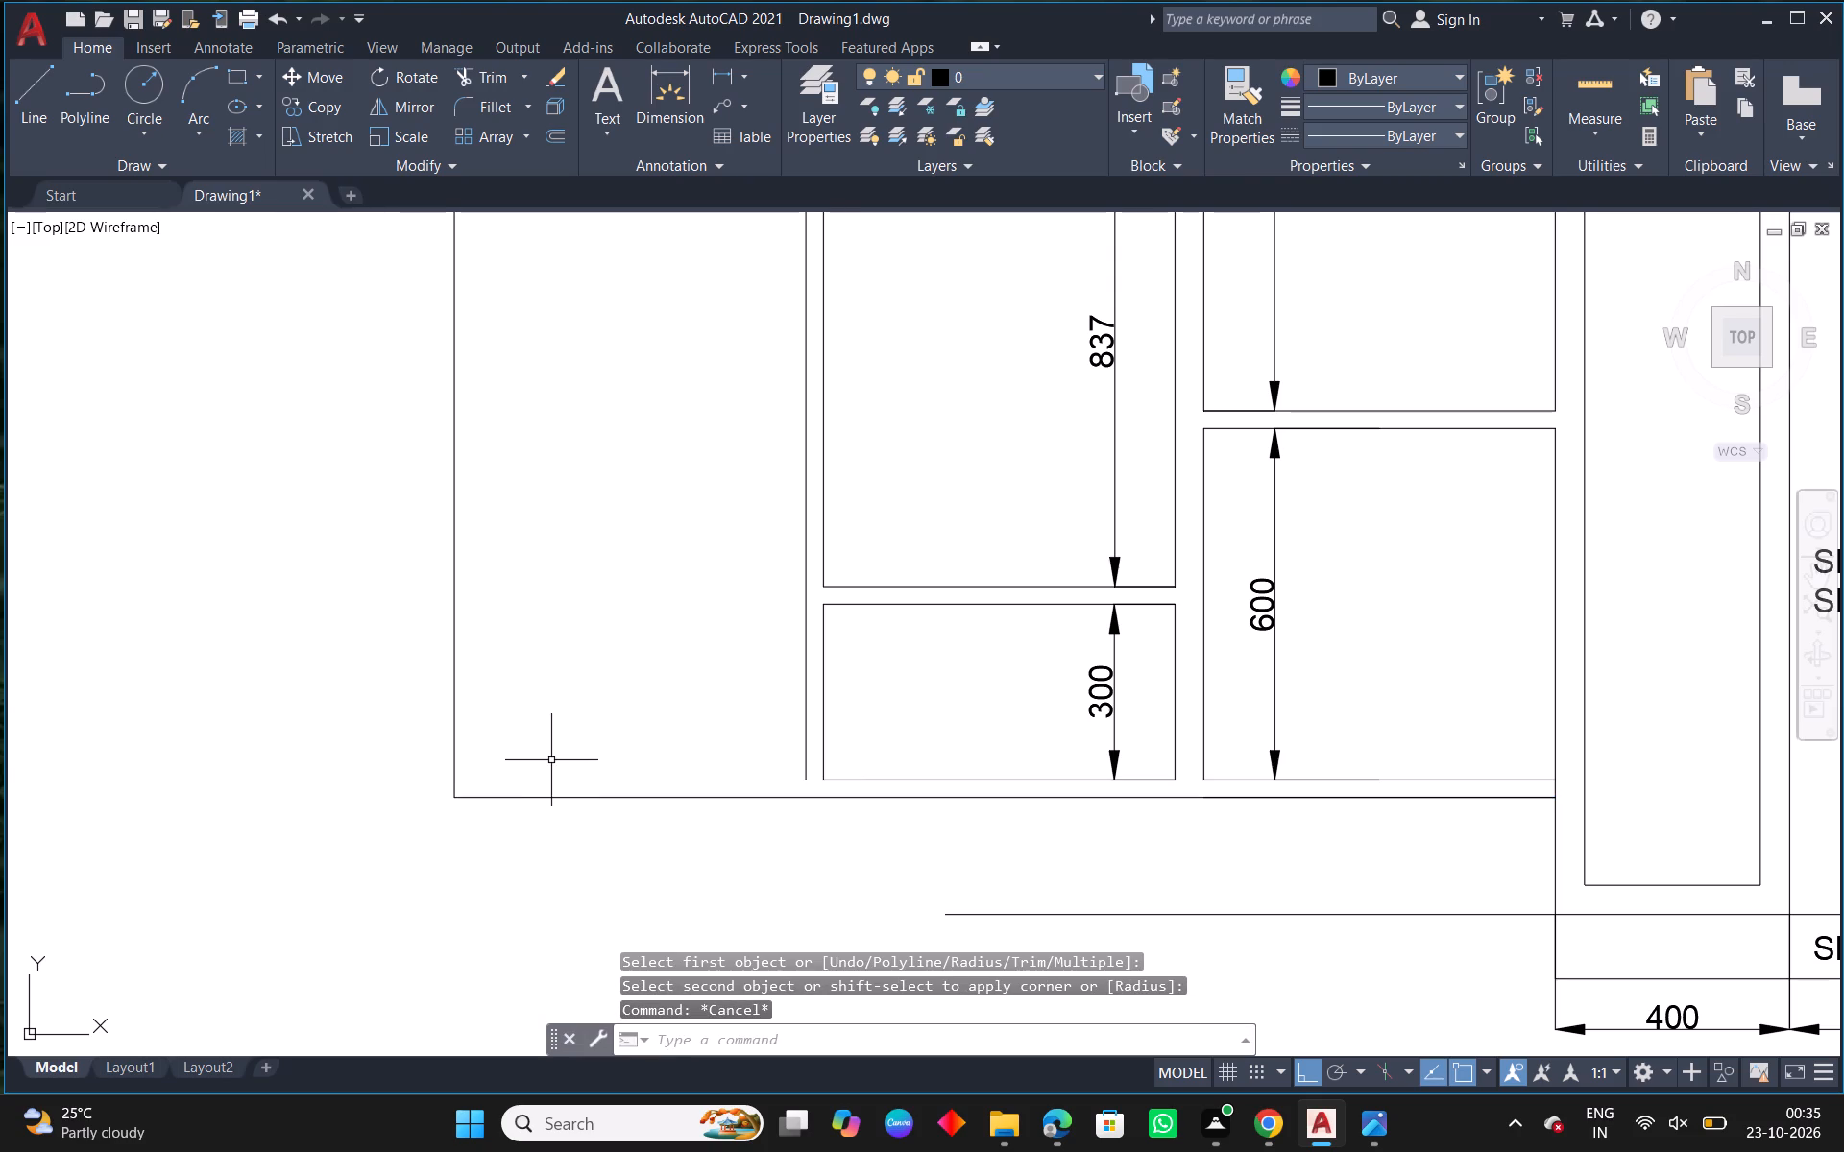
Draw the new column's bottom edge from the divider line's lower end to the outer edge.
text(L)
key(space)
click(804, 778)
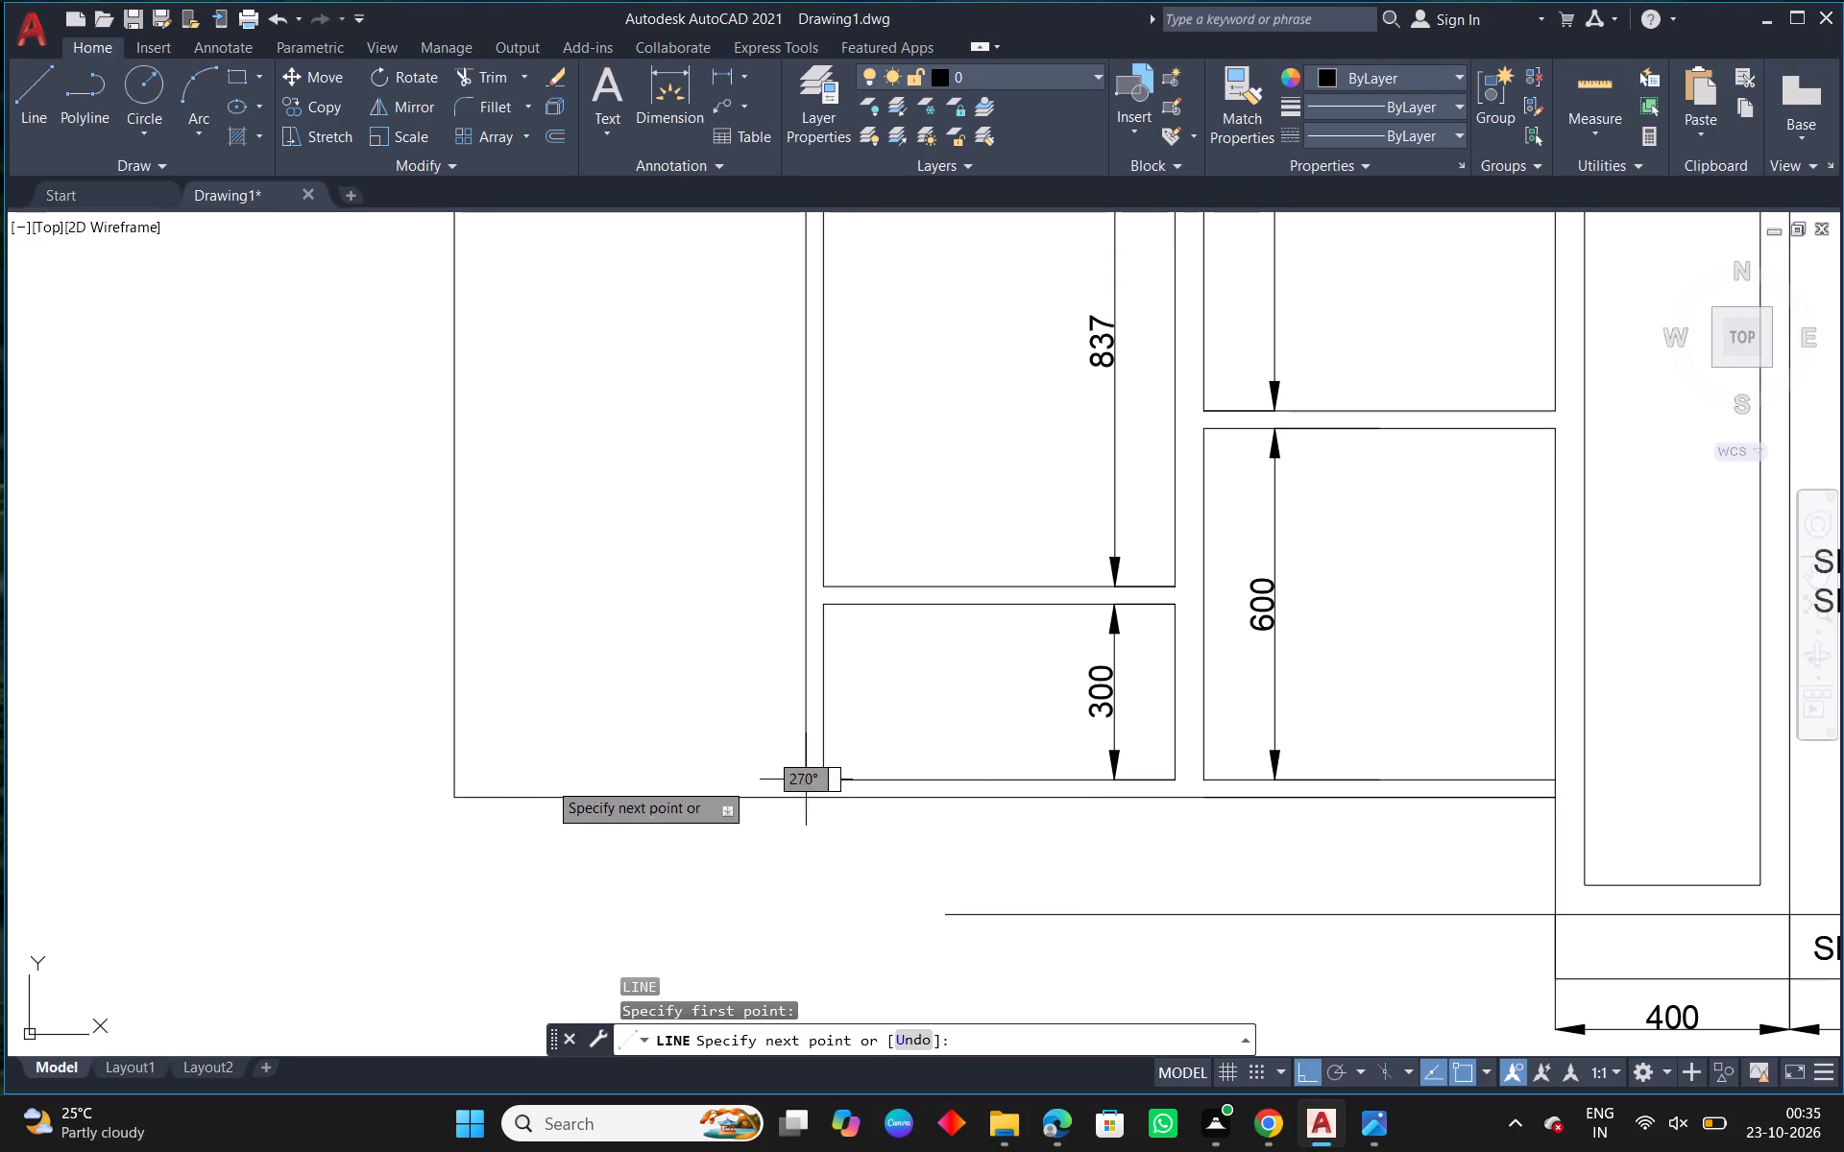
click(452, 781)
key(Escape)
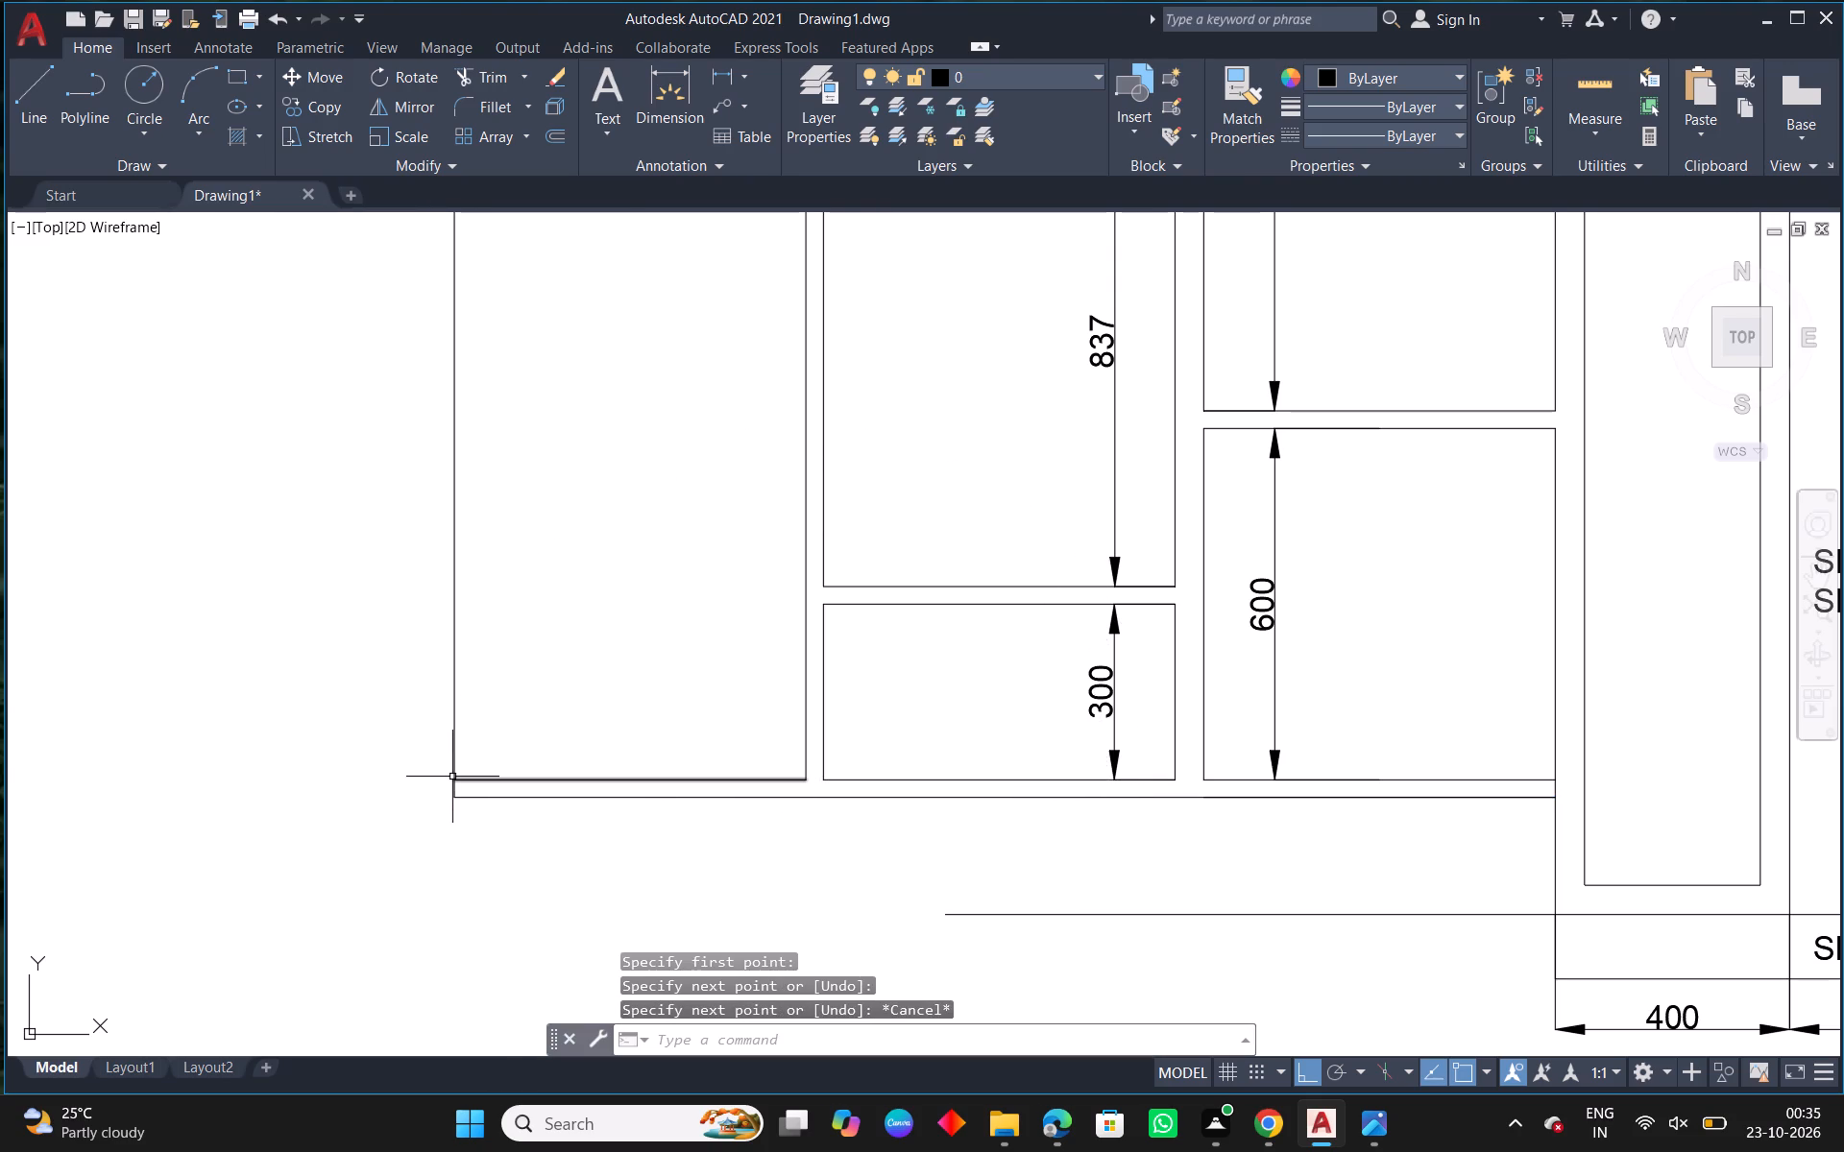
Examine the reference outer view for the compartment heights of the column being drawn.
scroll(662, 771, down, 1)
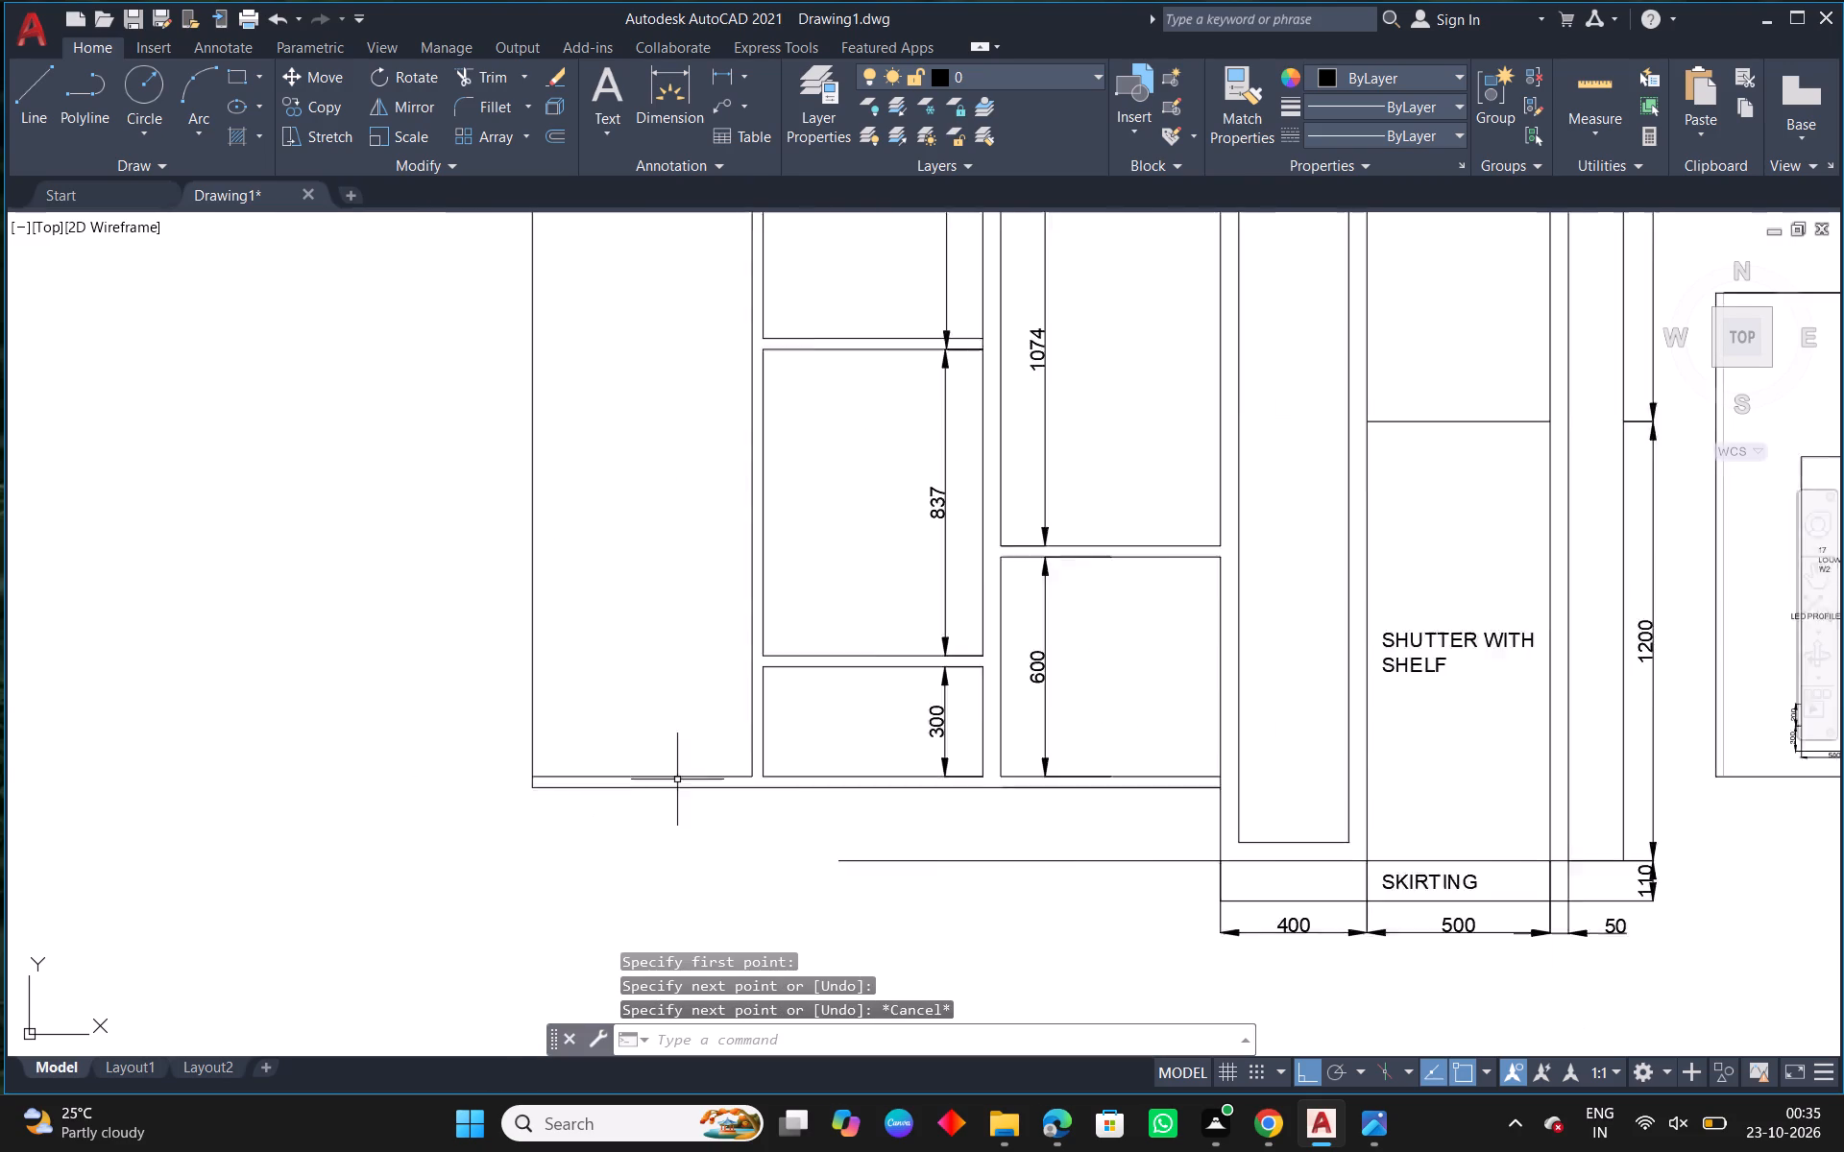
scroll(692, 788, down, 2)
key(Escape)
scroll(1188, 763, up, 3)
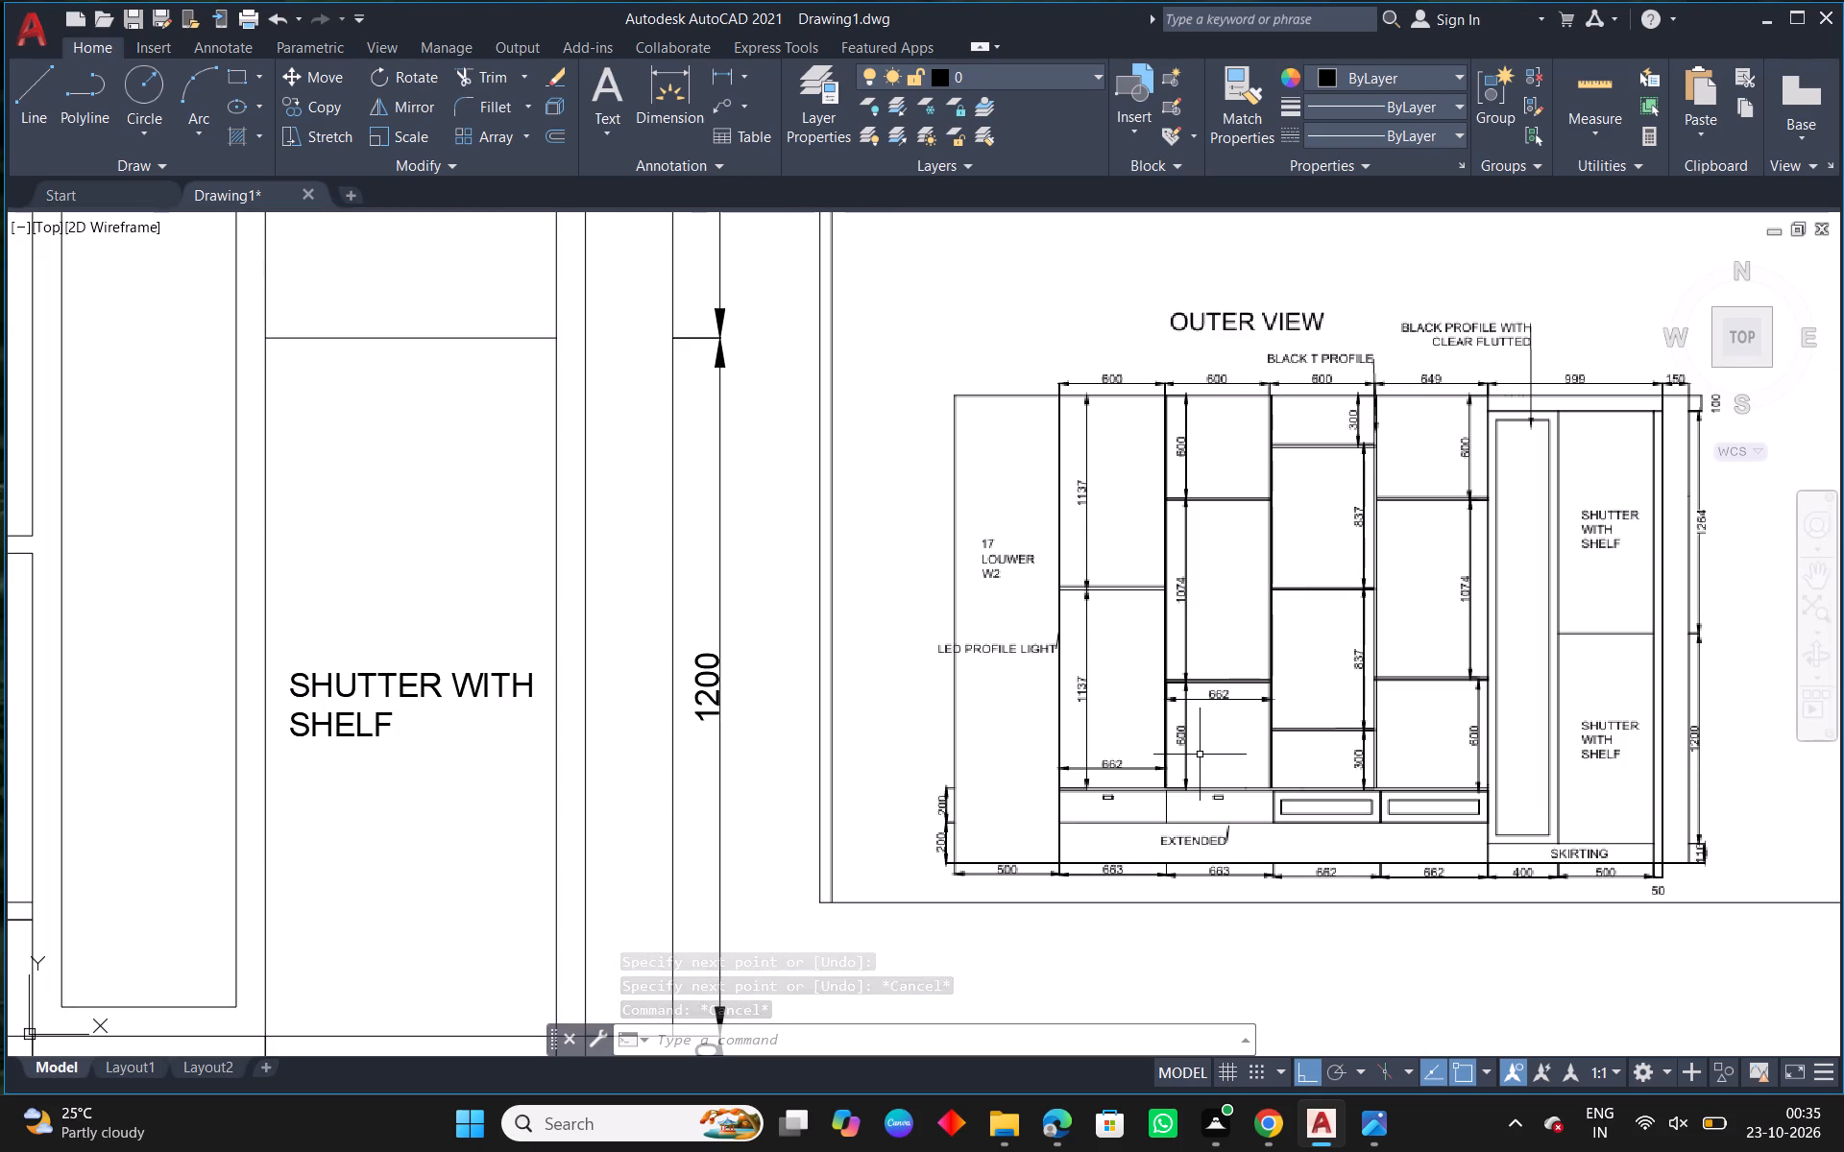
scroll(1250, 337, up, 2)
scroll(1246, 463, up, 1)
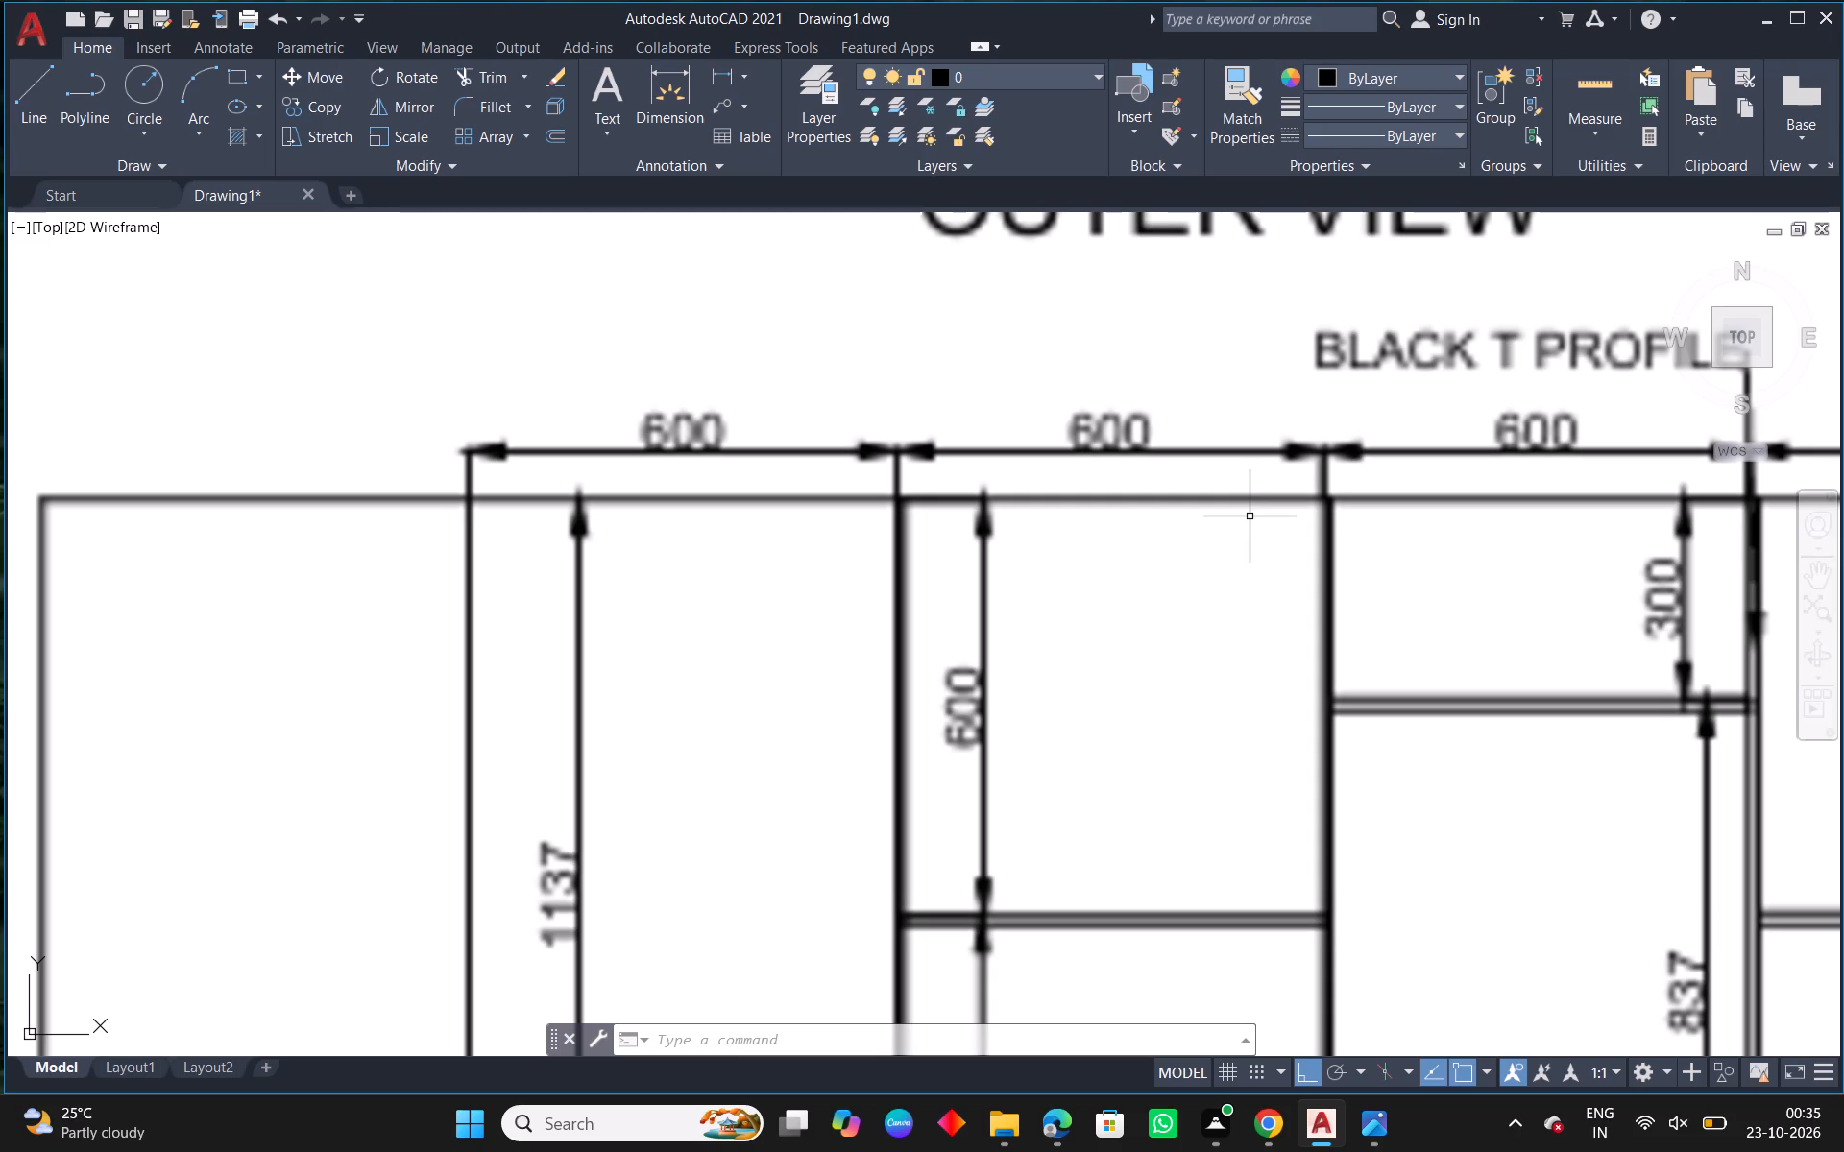
scroll(1092, 677, down, 3)
scroll(971, 772, down, 3)
middle_drag(803, 779, 1086, 802)
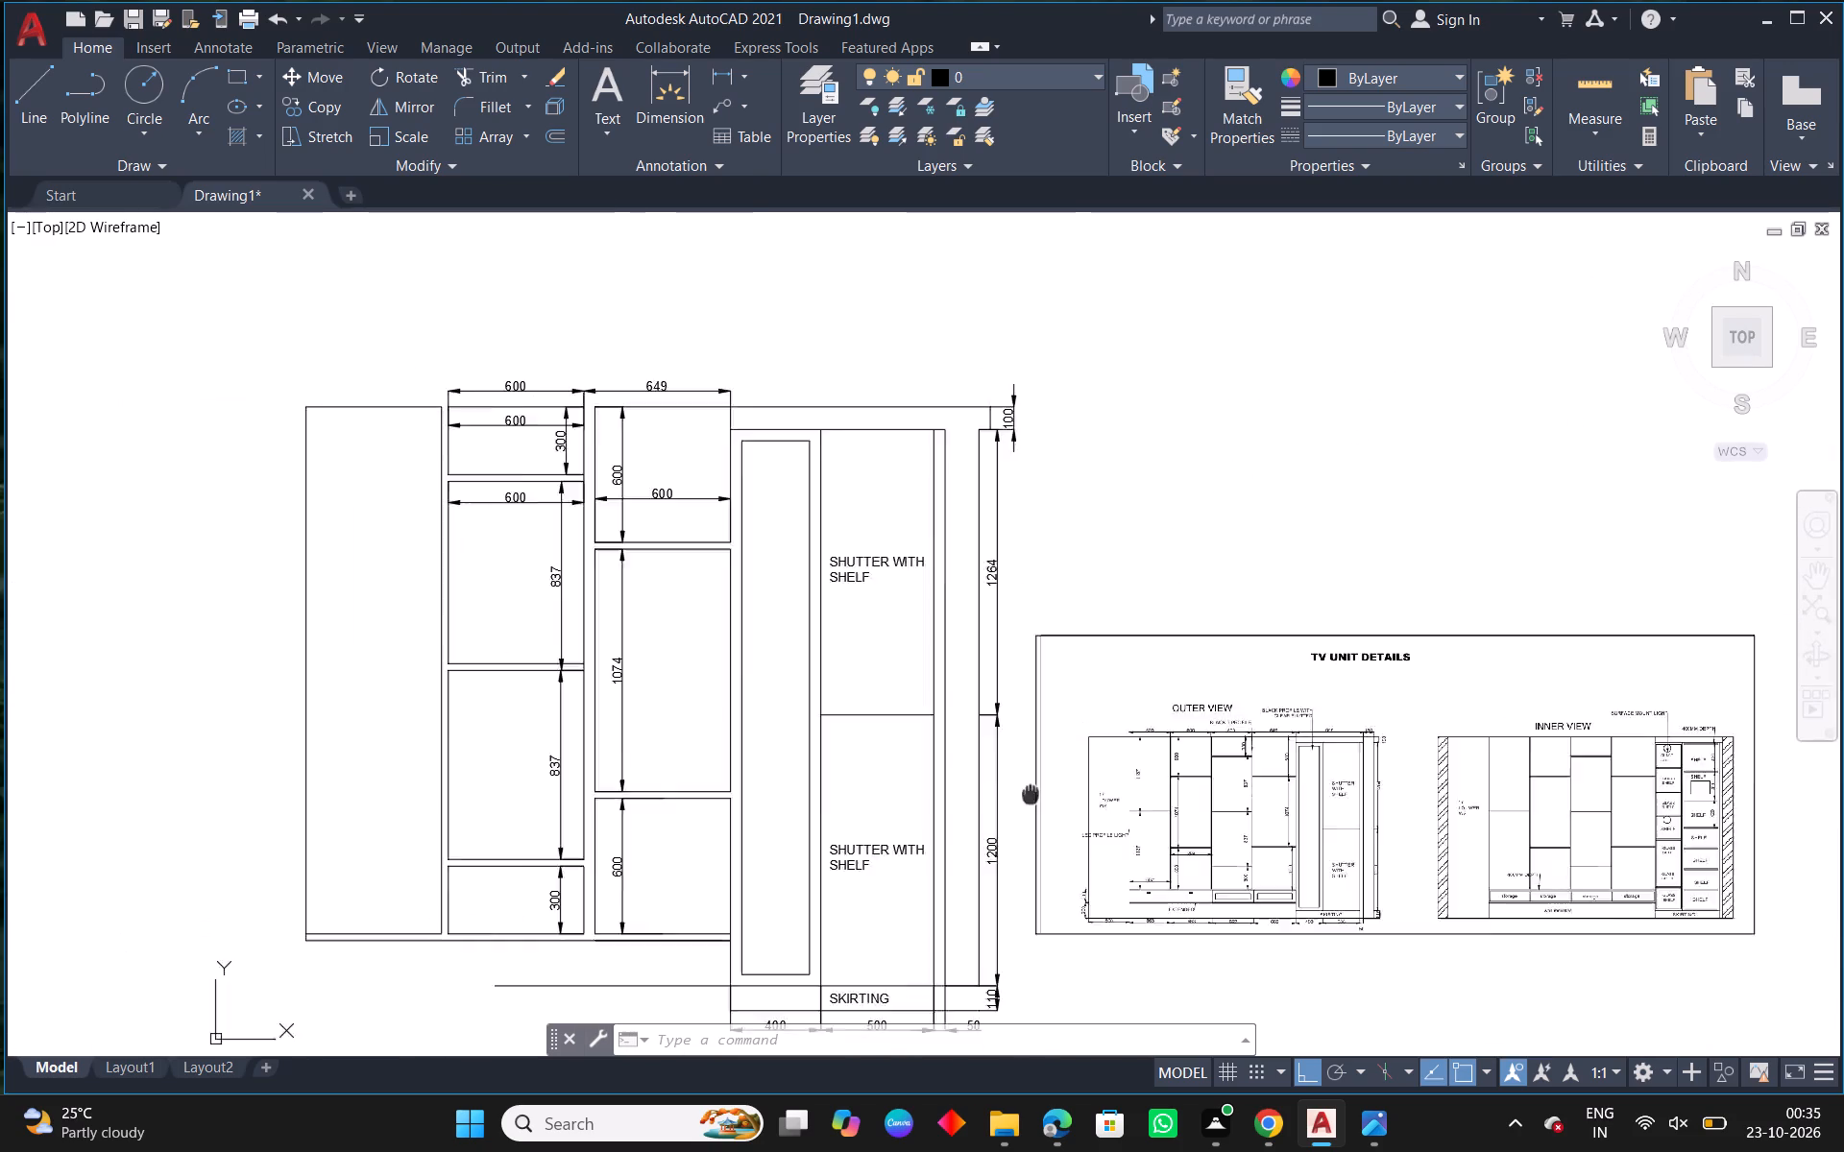
middle_drag(1086, 802, 1164, 817)
scroll(461, 477, up, 1)
Offset the new column's top edge downward by 600 for its first compartment.
key(Escape)
text(O 600)
key(Return)
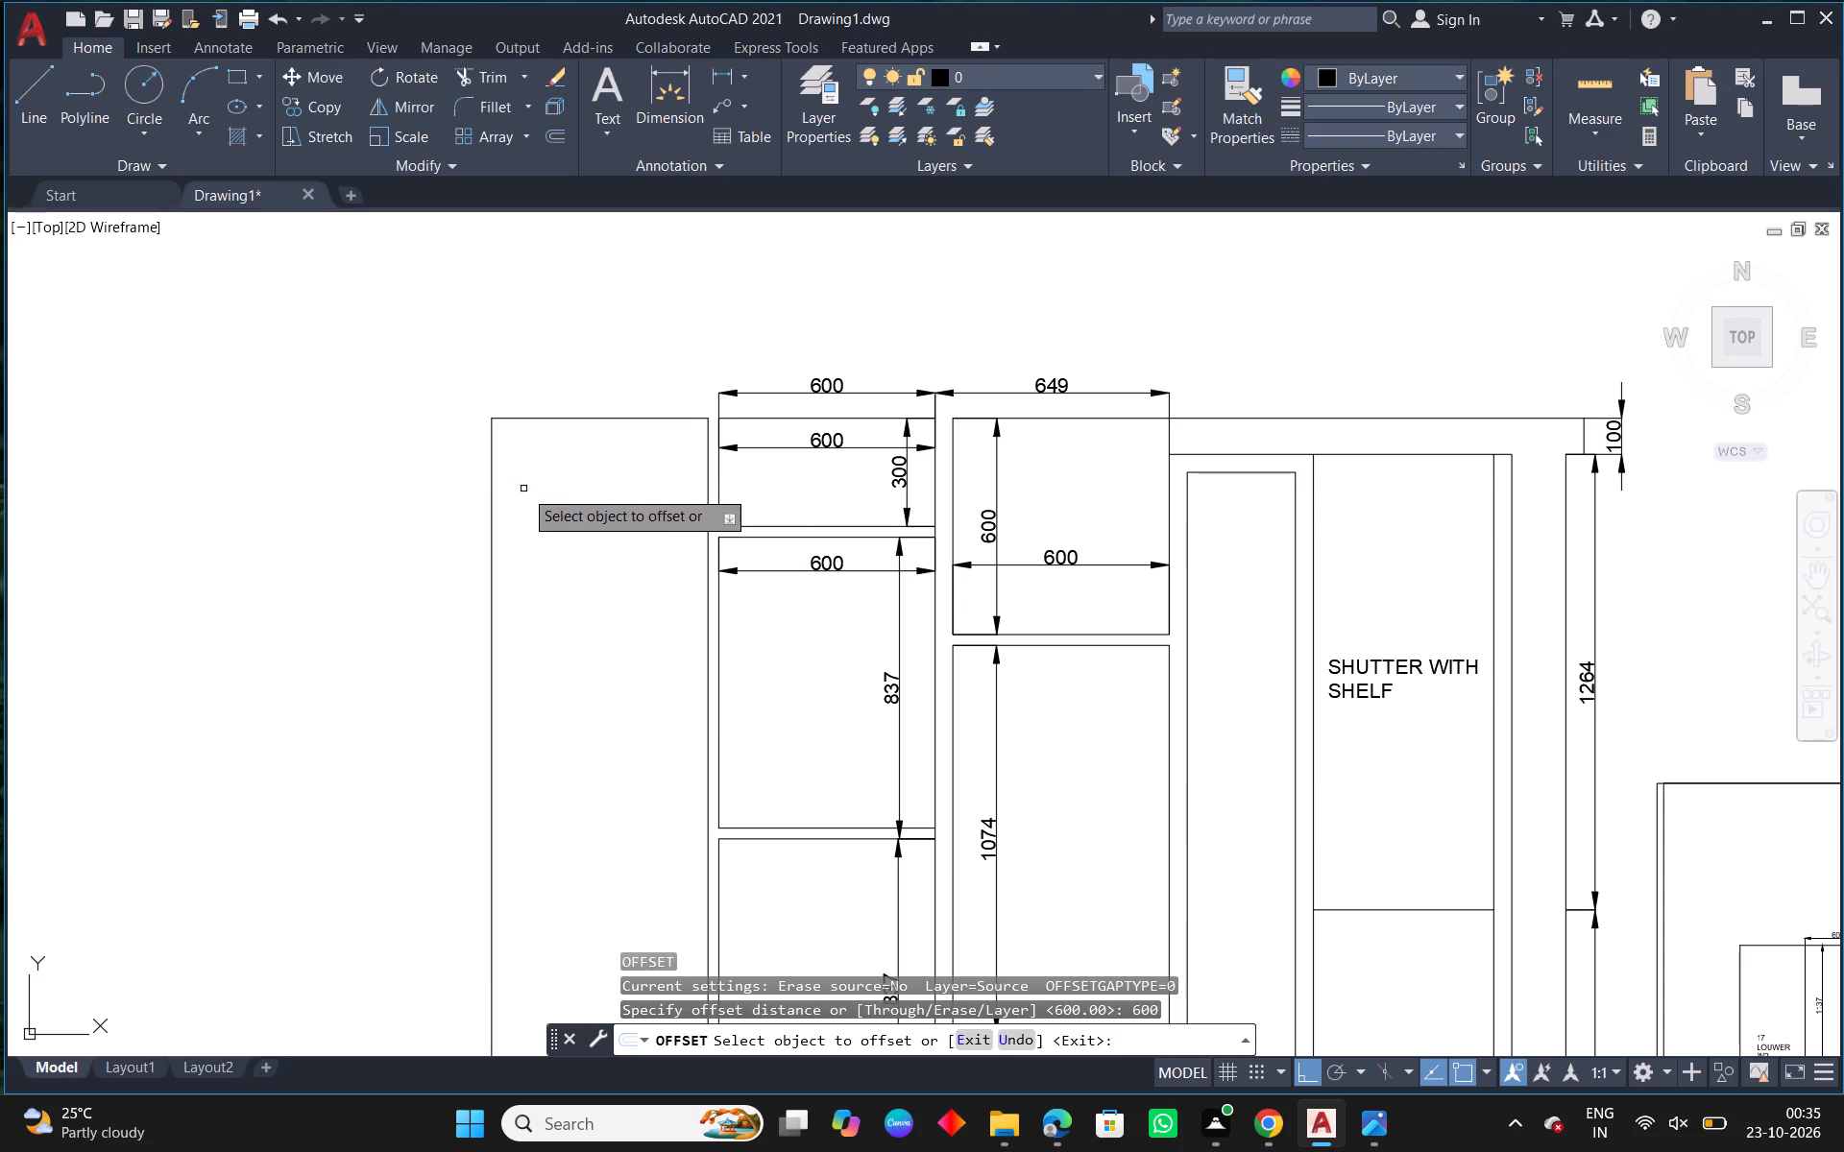
click(604, 419)
click(592, 499)
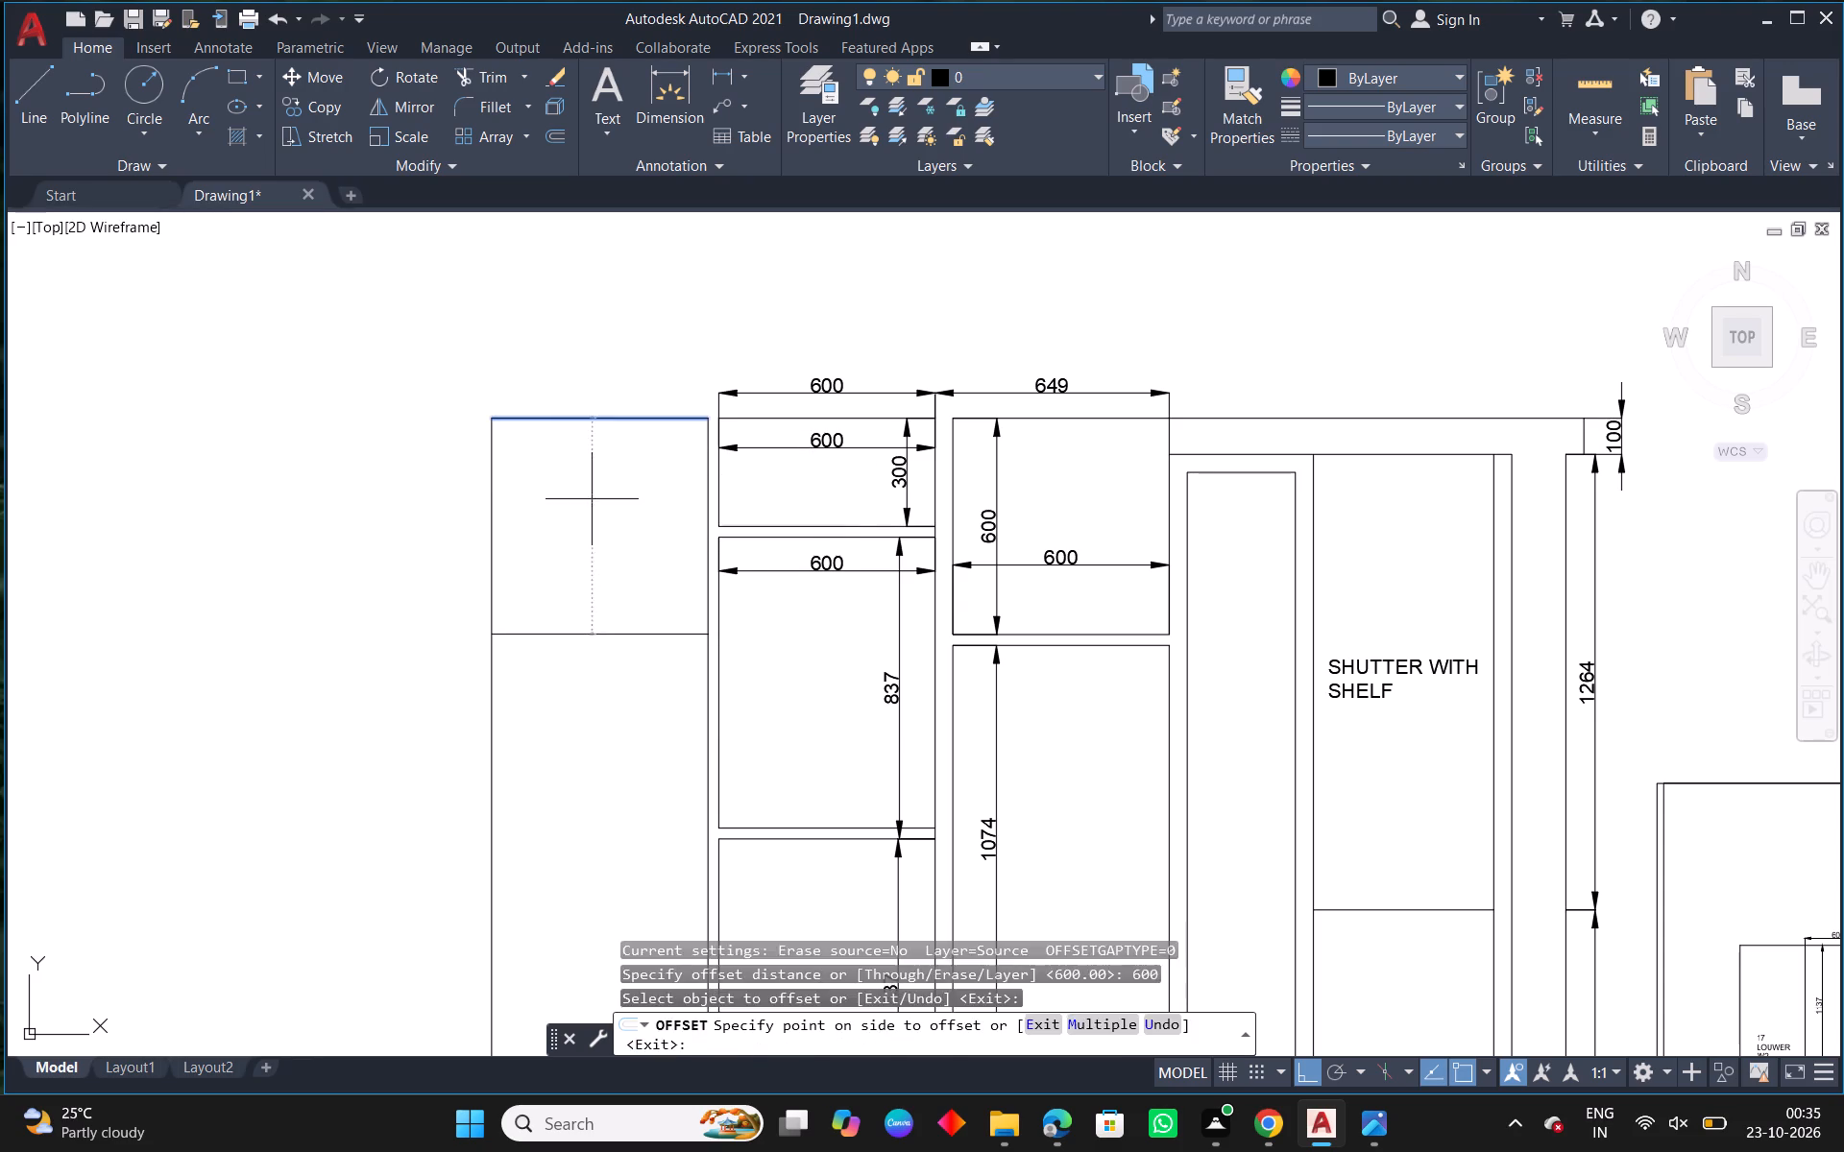
scroll(664, 647, down, 2)
middle_drag(934, 689, 769, 577)
scroll(964, 690, up, 3)
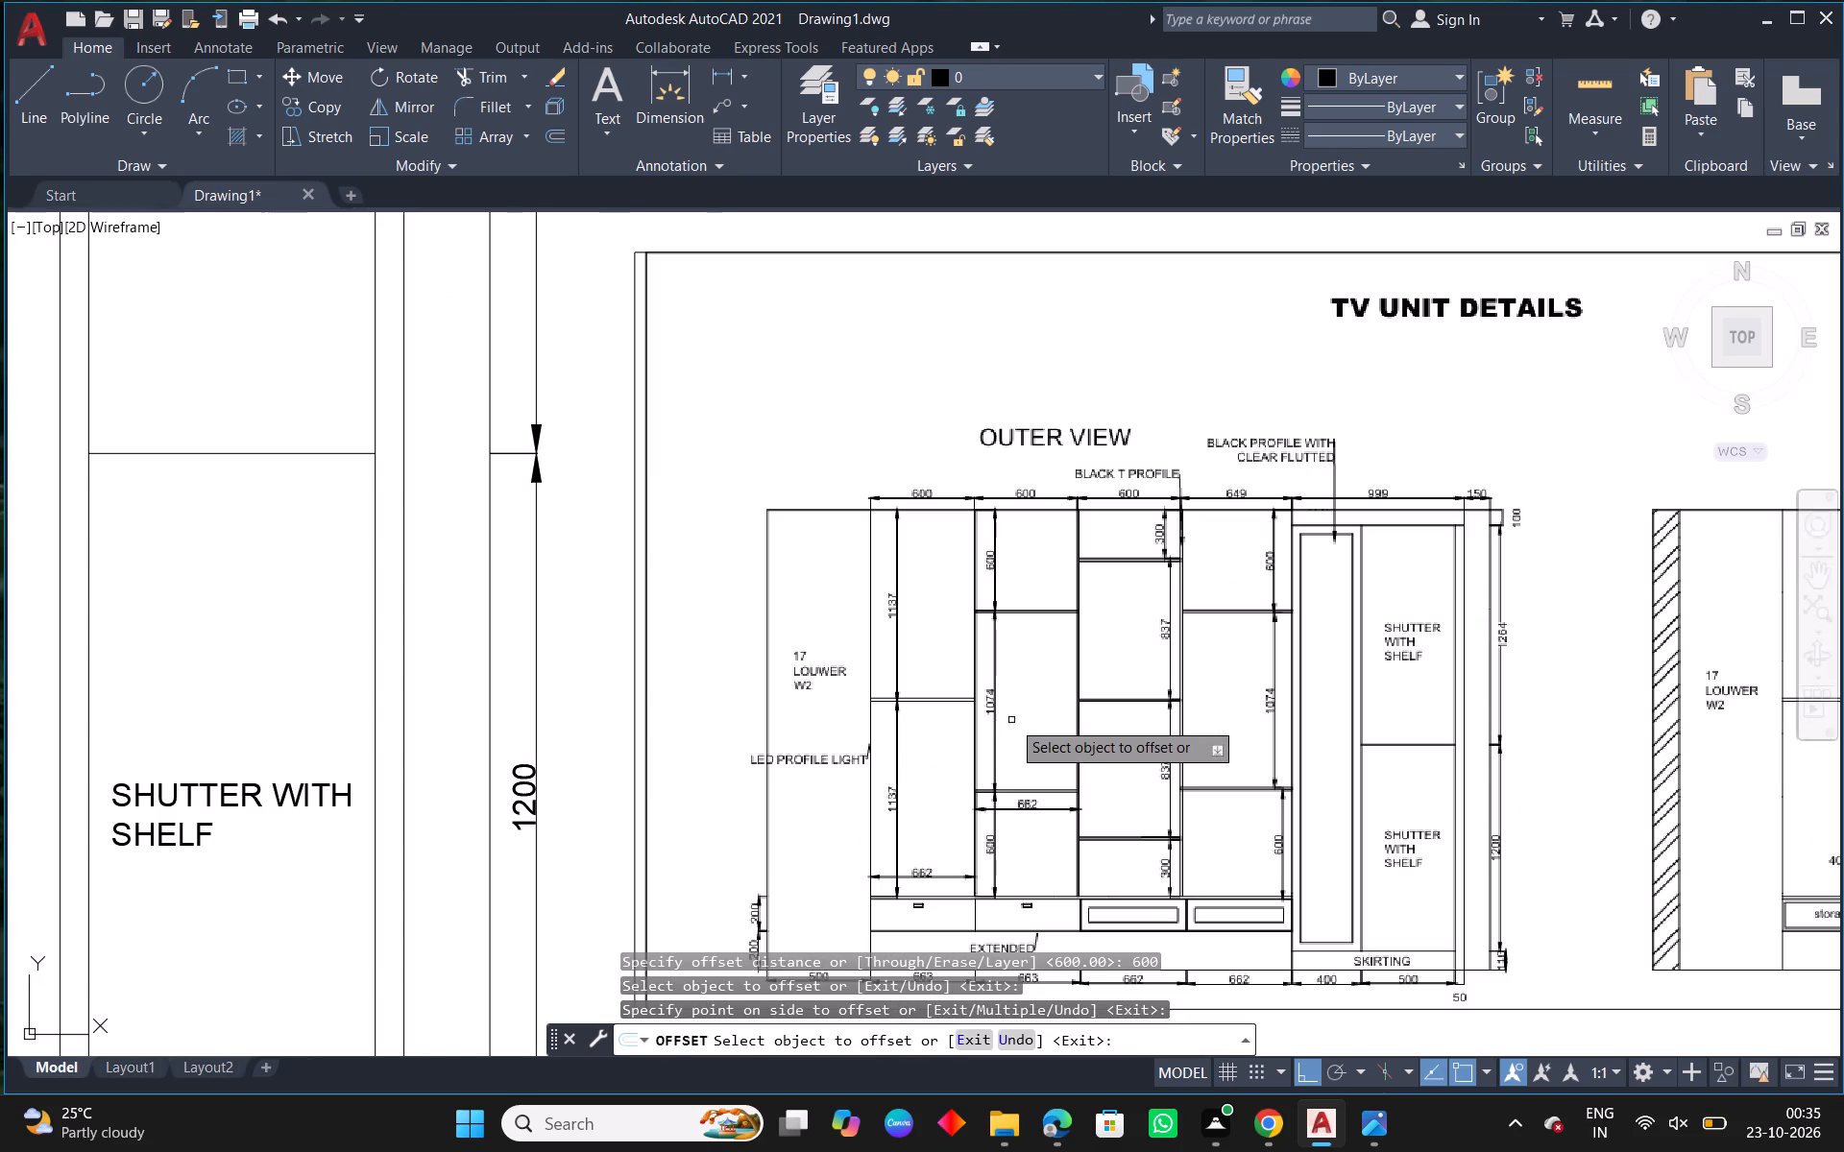
key(Escape)
Offset the new column's first compartment line downward by 30 to form the shelf thickness.
scroll(740, 653, down, 2)
middle_drag(317, 588, 721, 648)
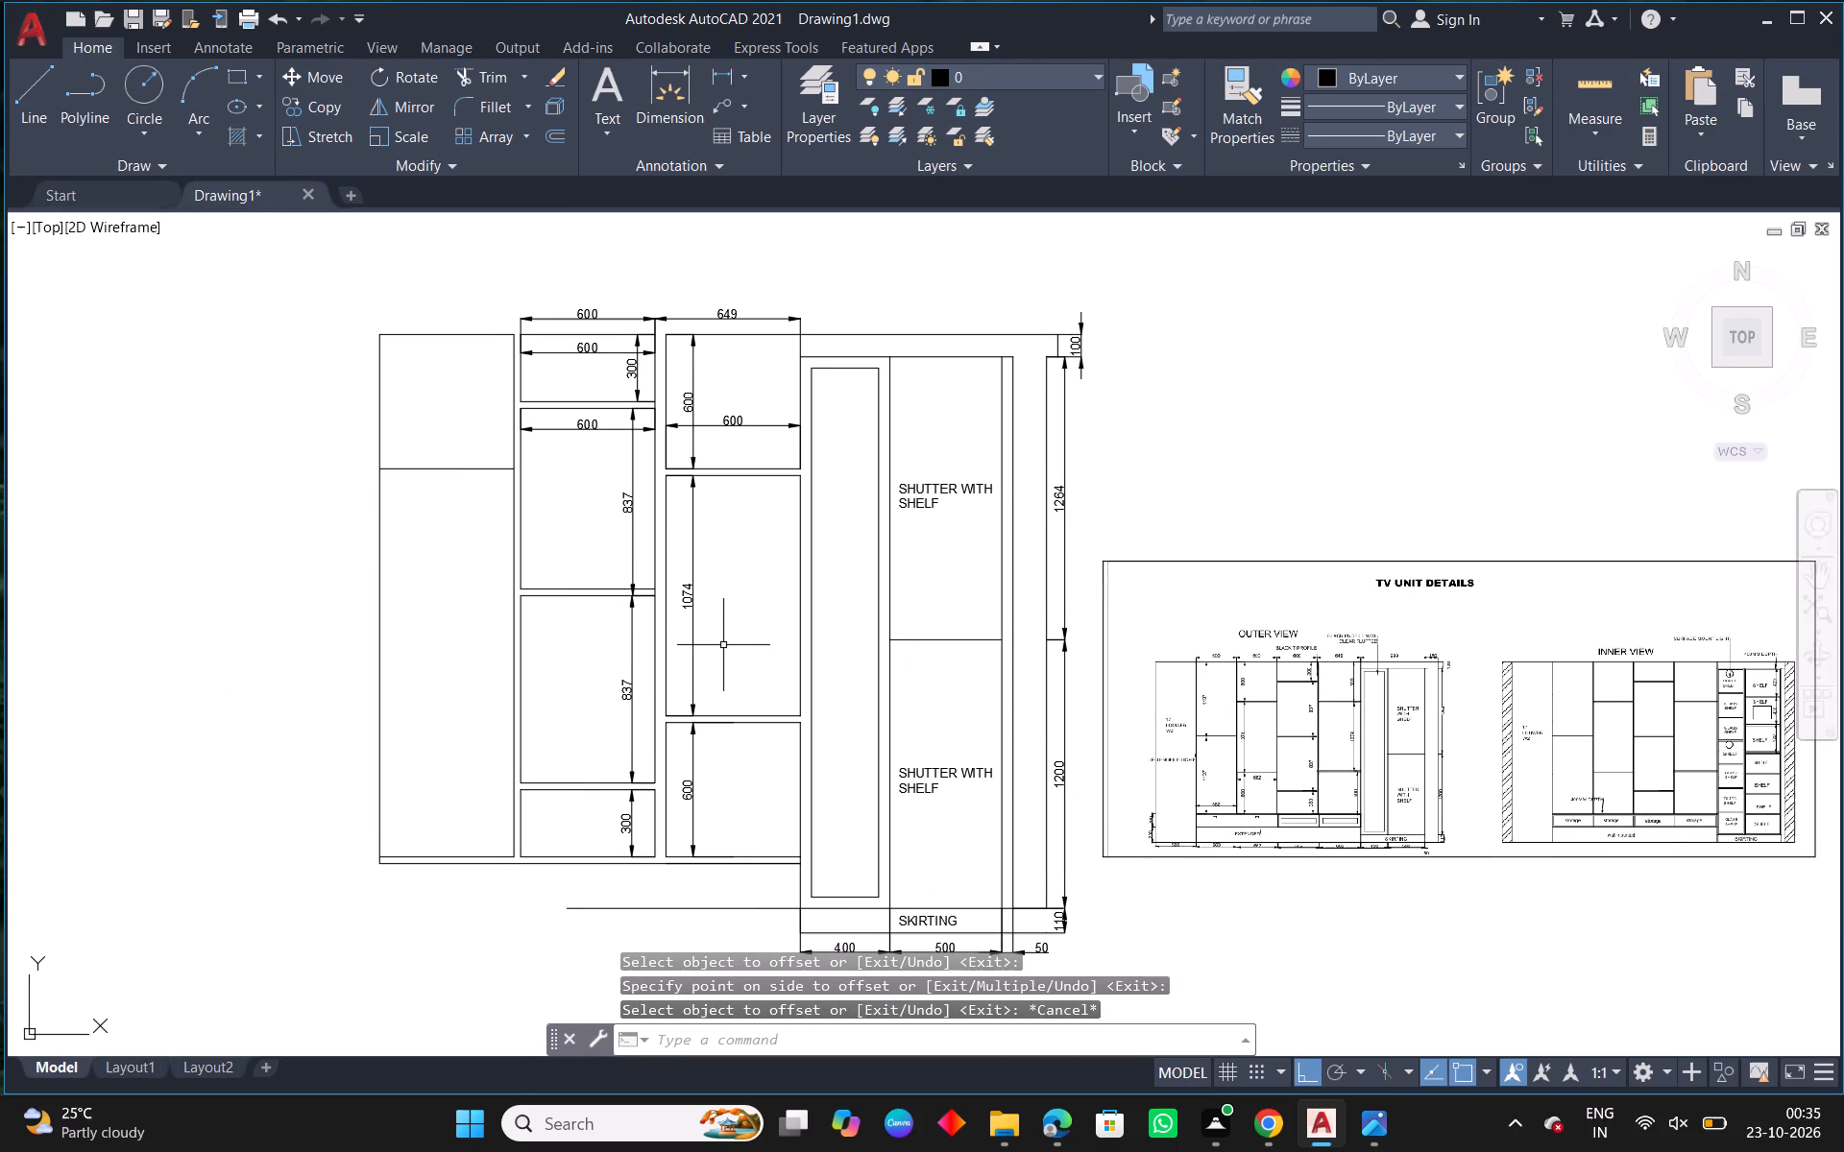
text(O)
key(space)
text(30)
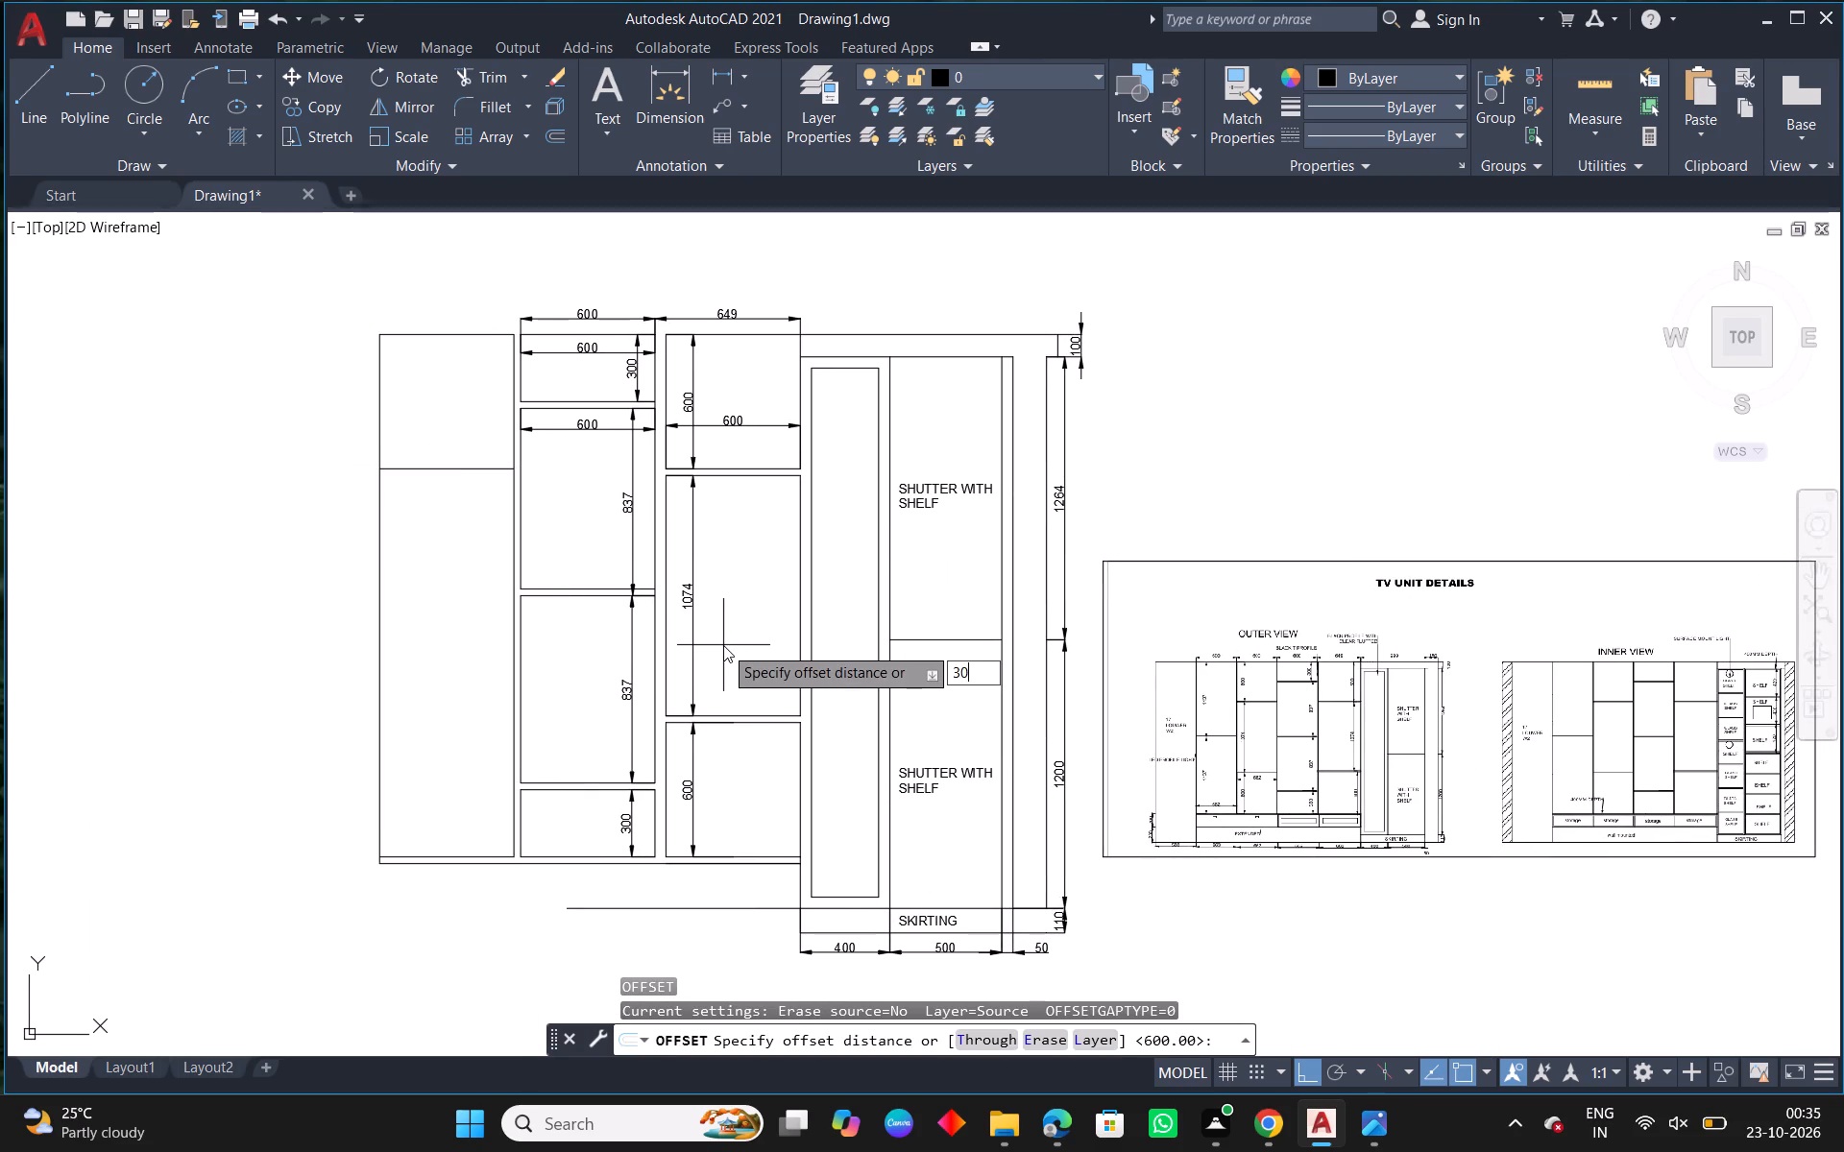
key(Return)
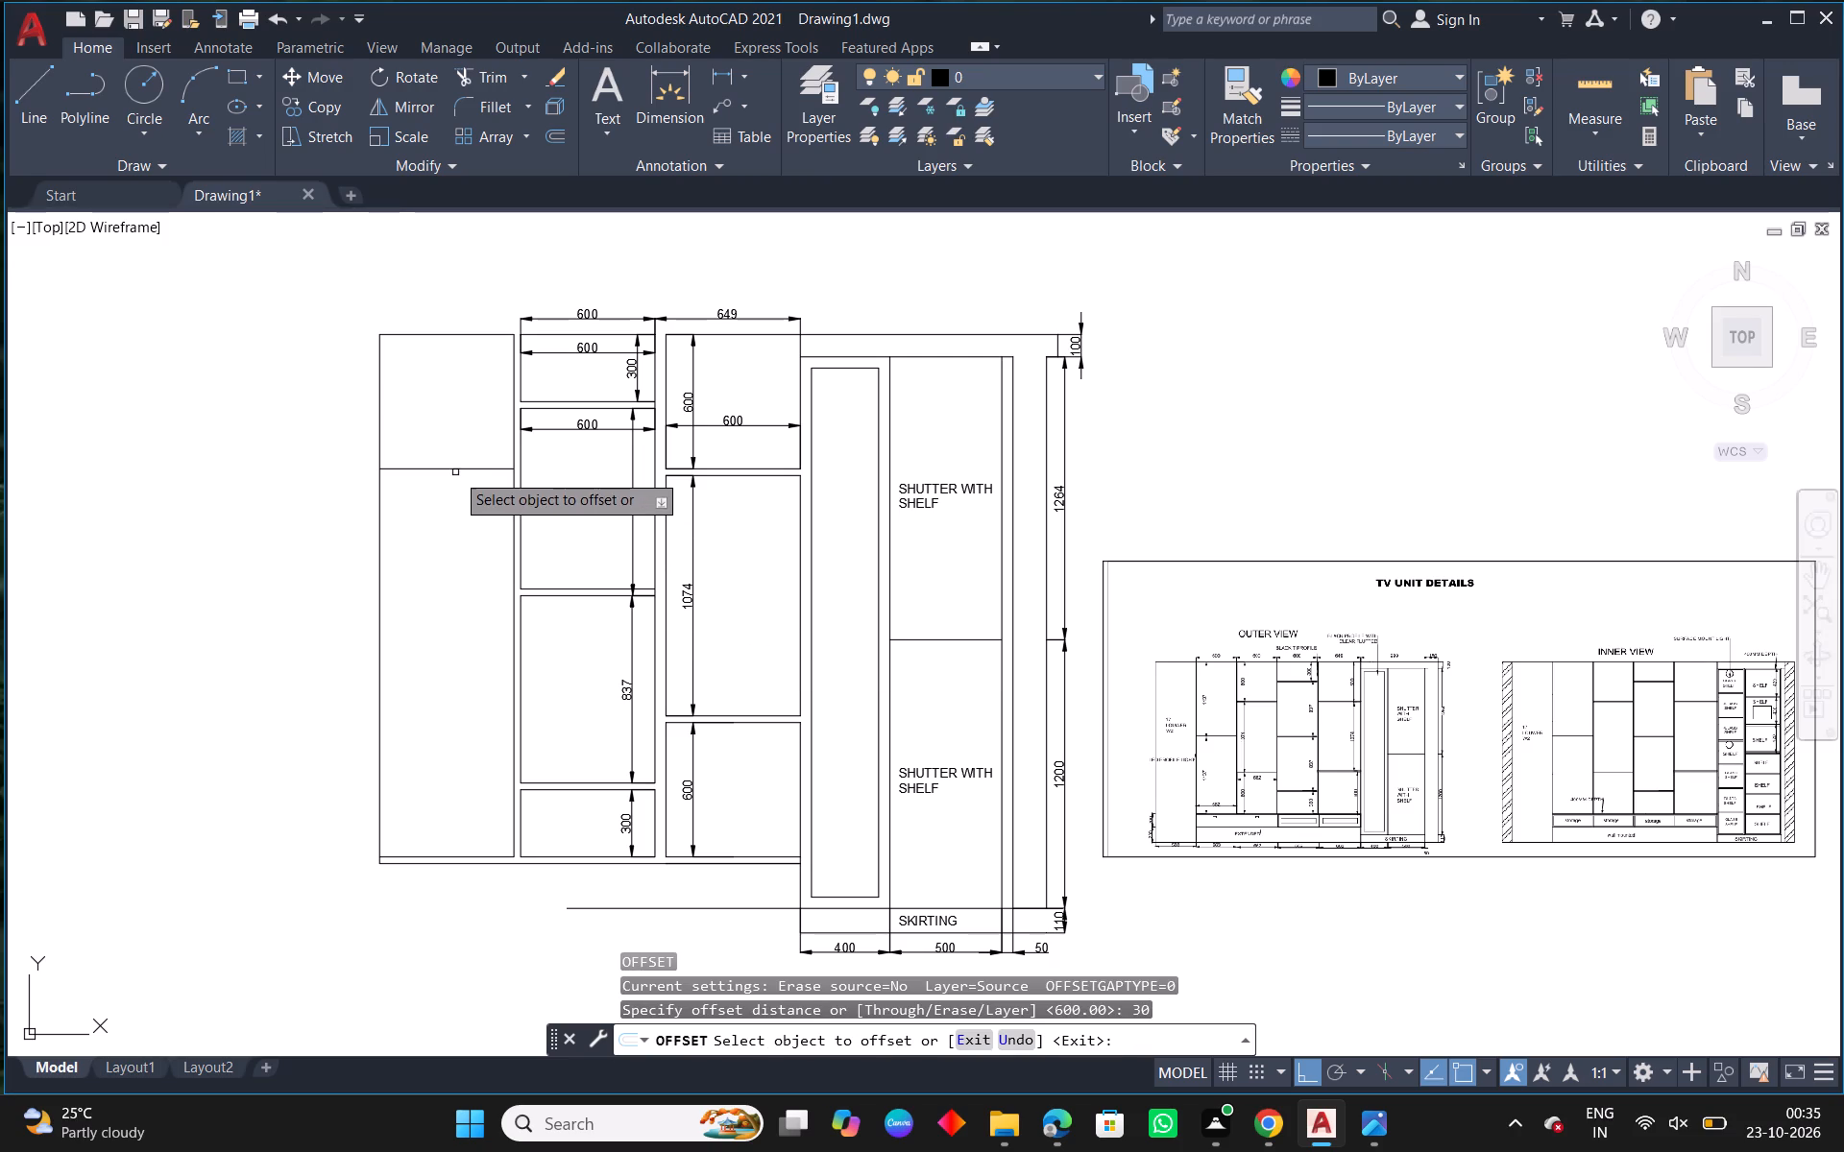
click(449, 466)
click(465, 524)
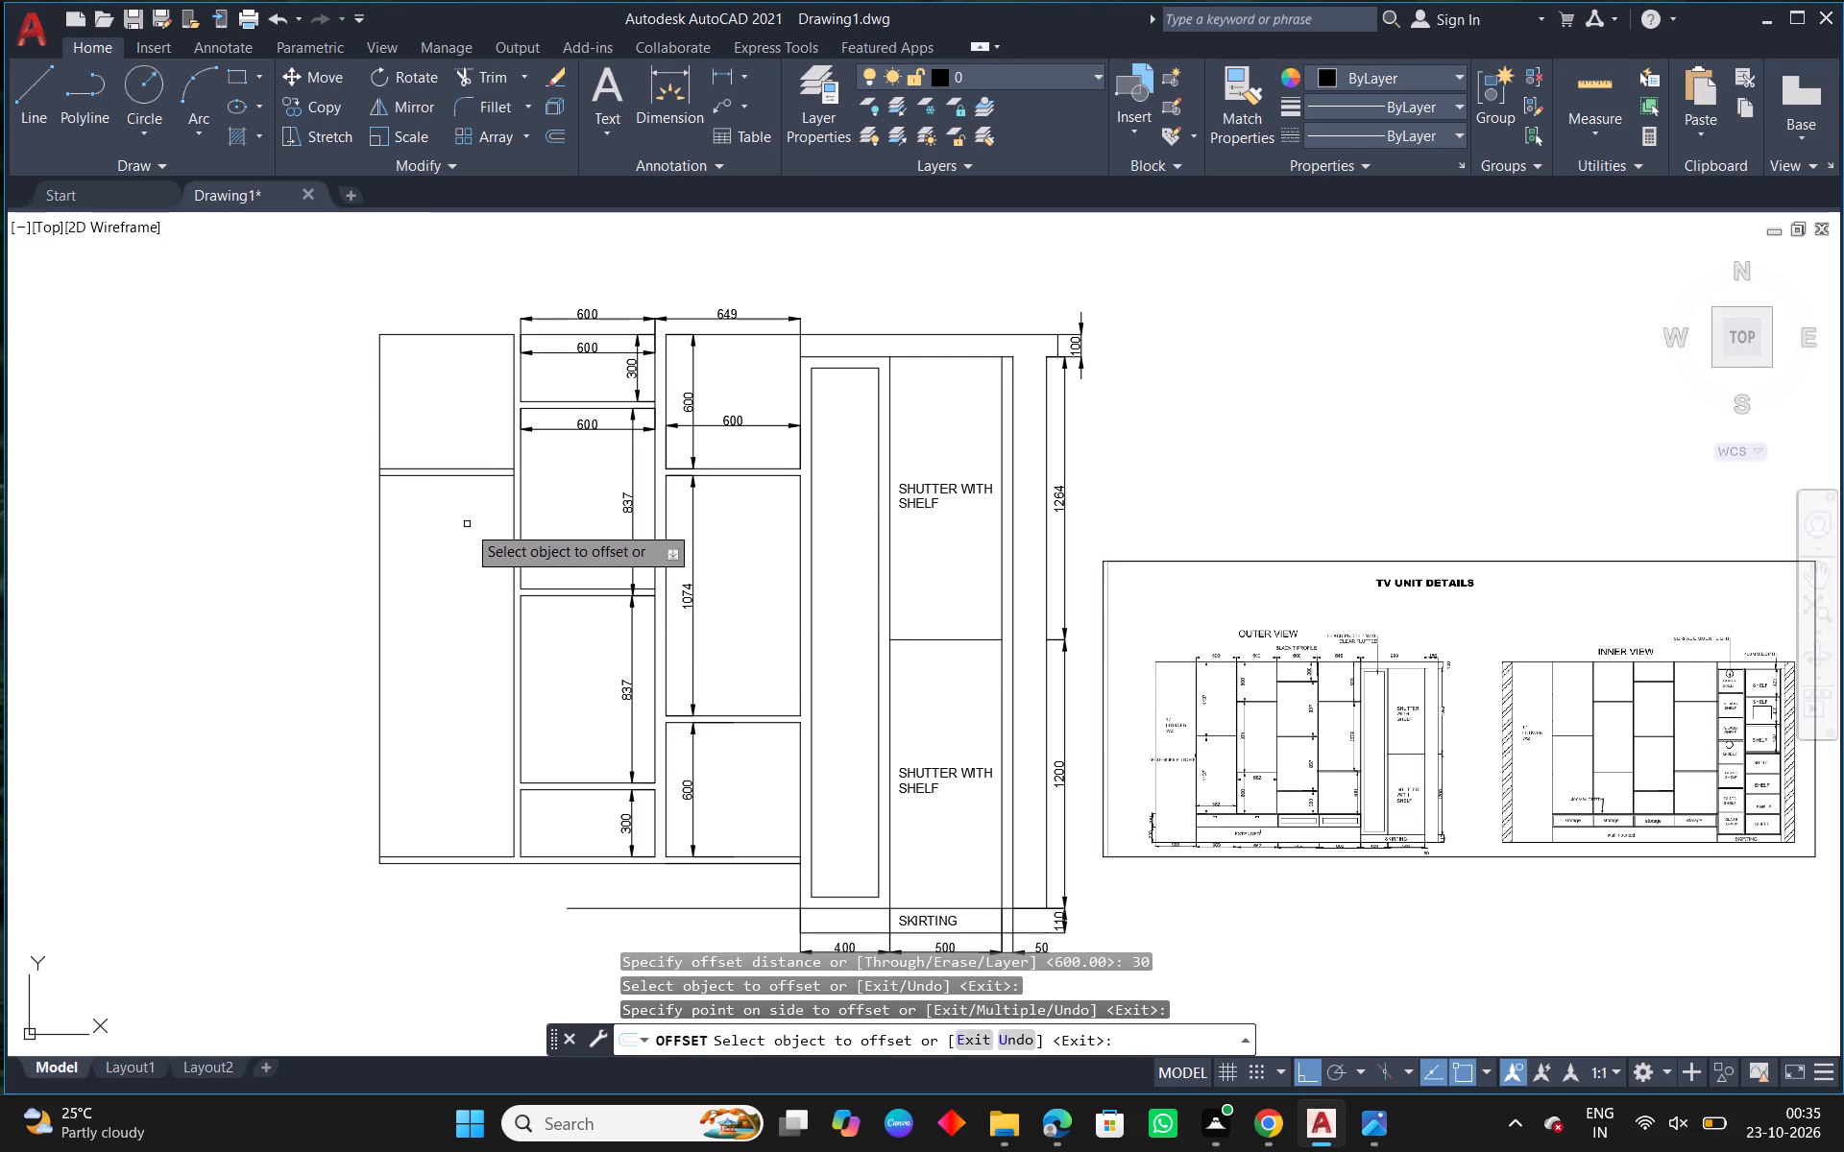
right_click(467, 524)
click(541, 541)
Offset the lower line of the new column's first shelf downward by 1074 for the middle compartment.
scroll(1296, 825, up, 3)
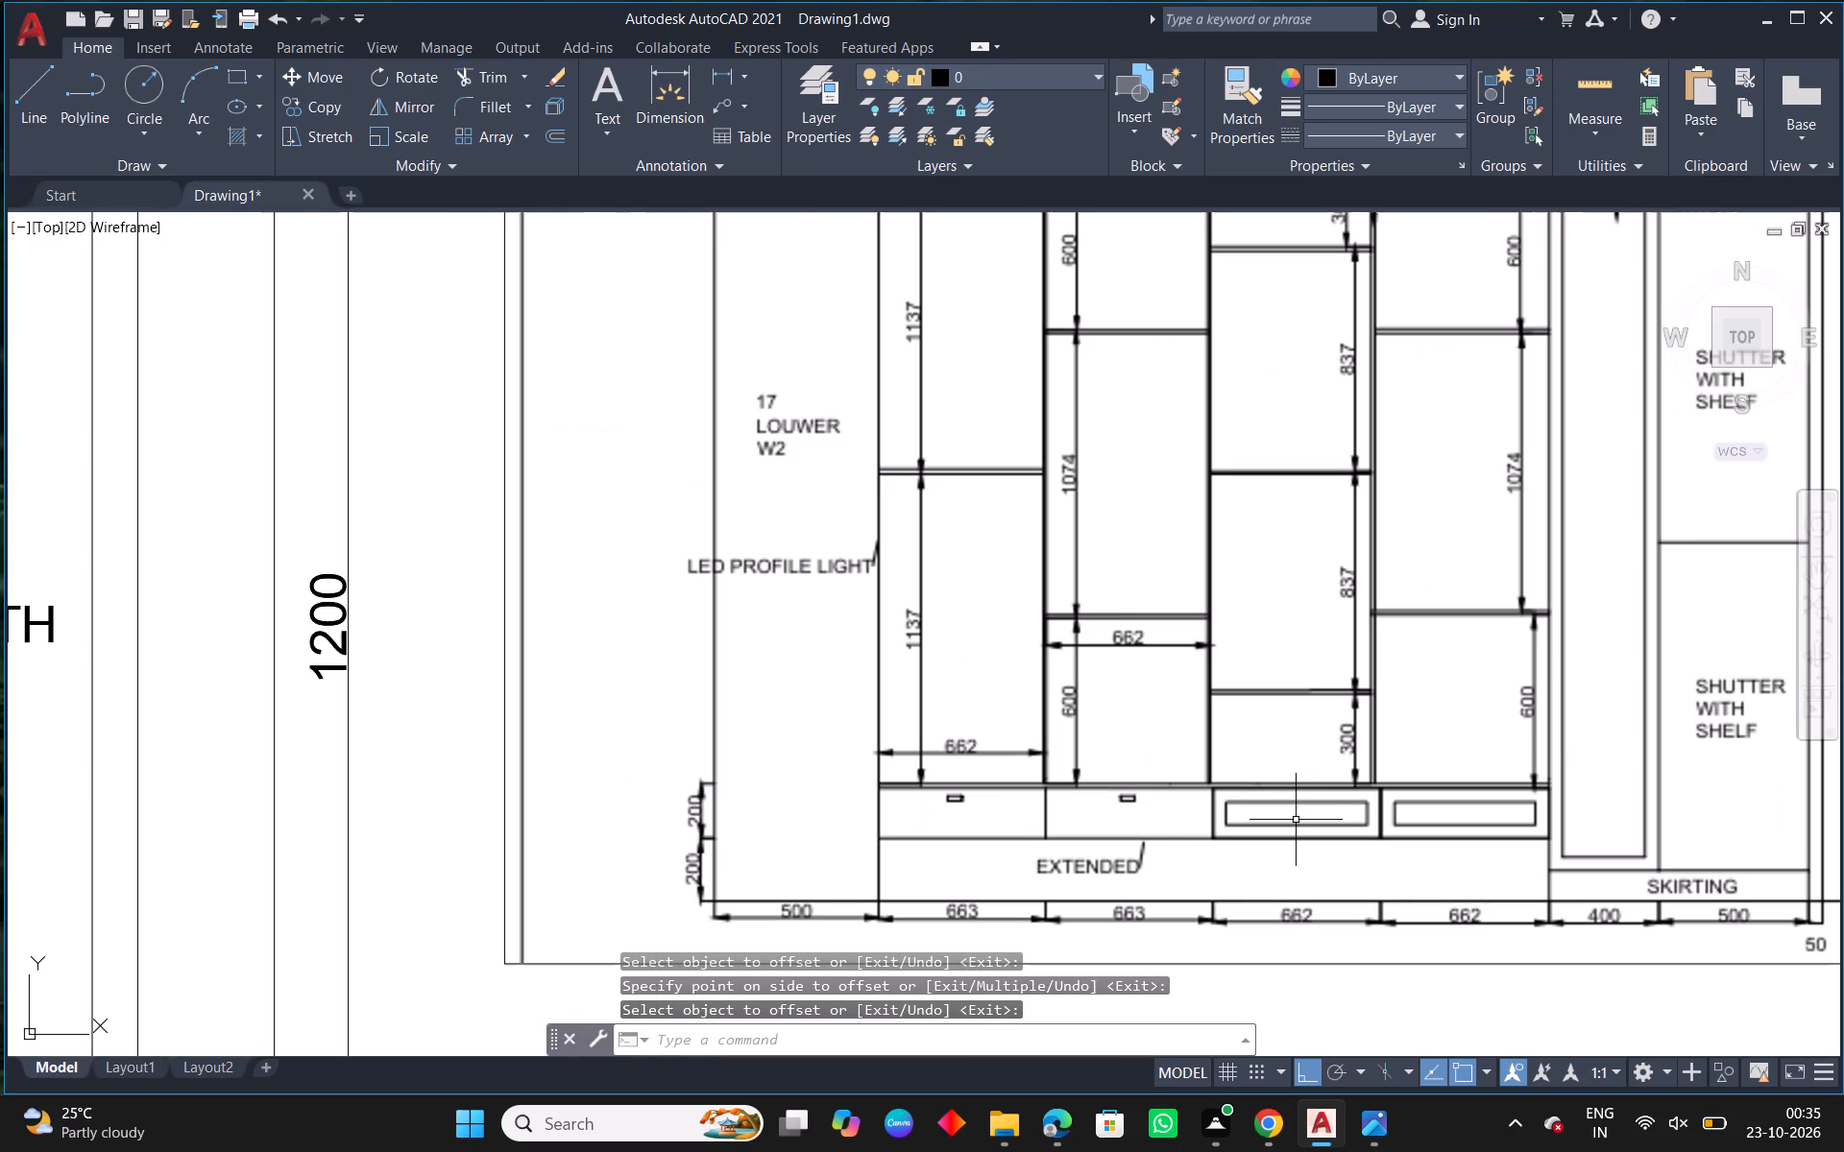
scroll(1166, 786, down, 2)
middle_drag(339, 516, 1044, 611)
scroll(1044, 611, down, 1)
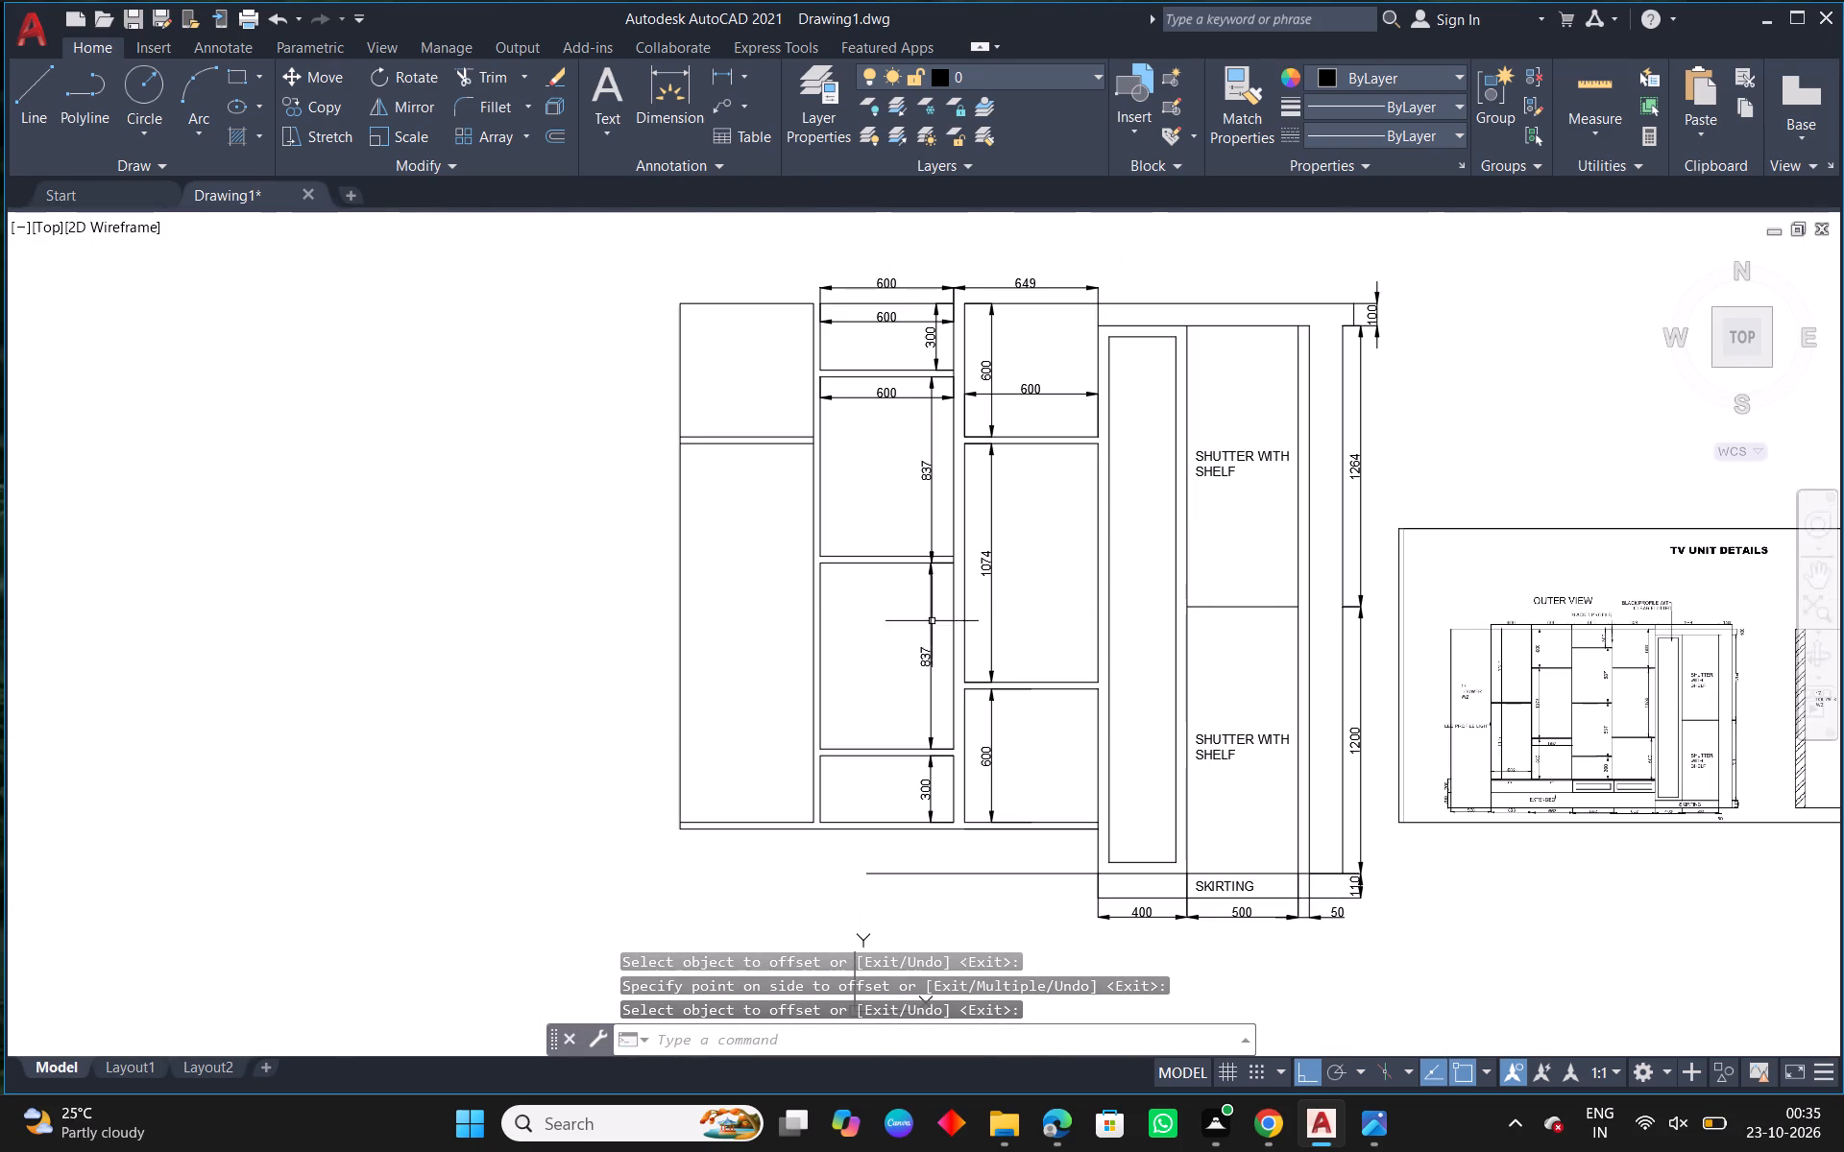
scroll(1477, 705, up, 4)
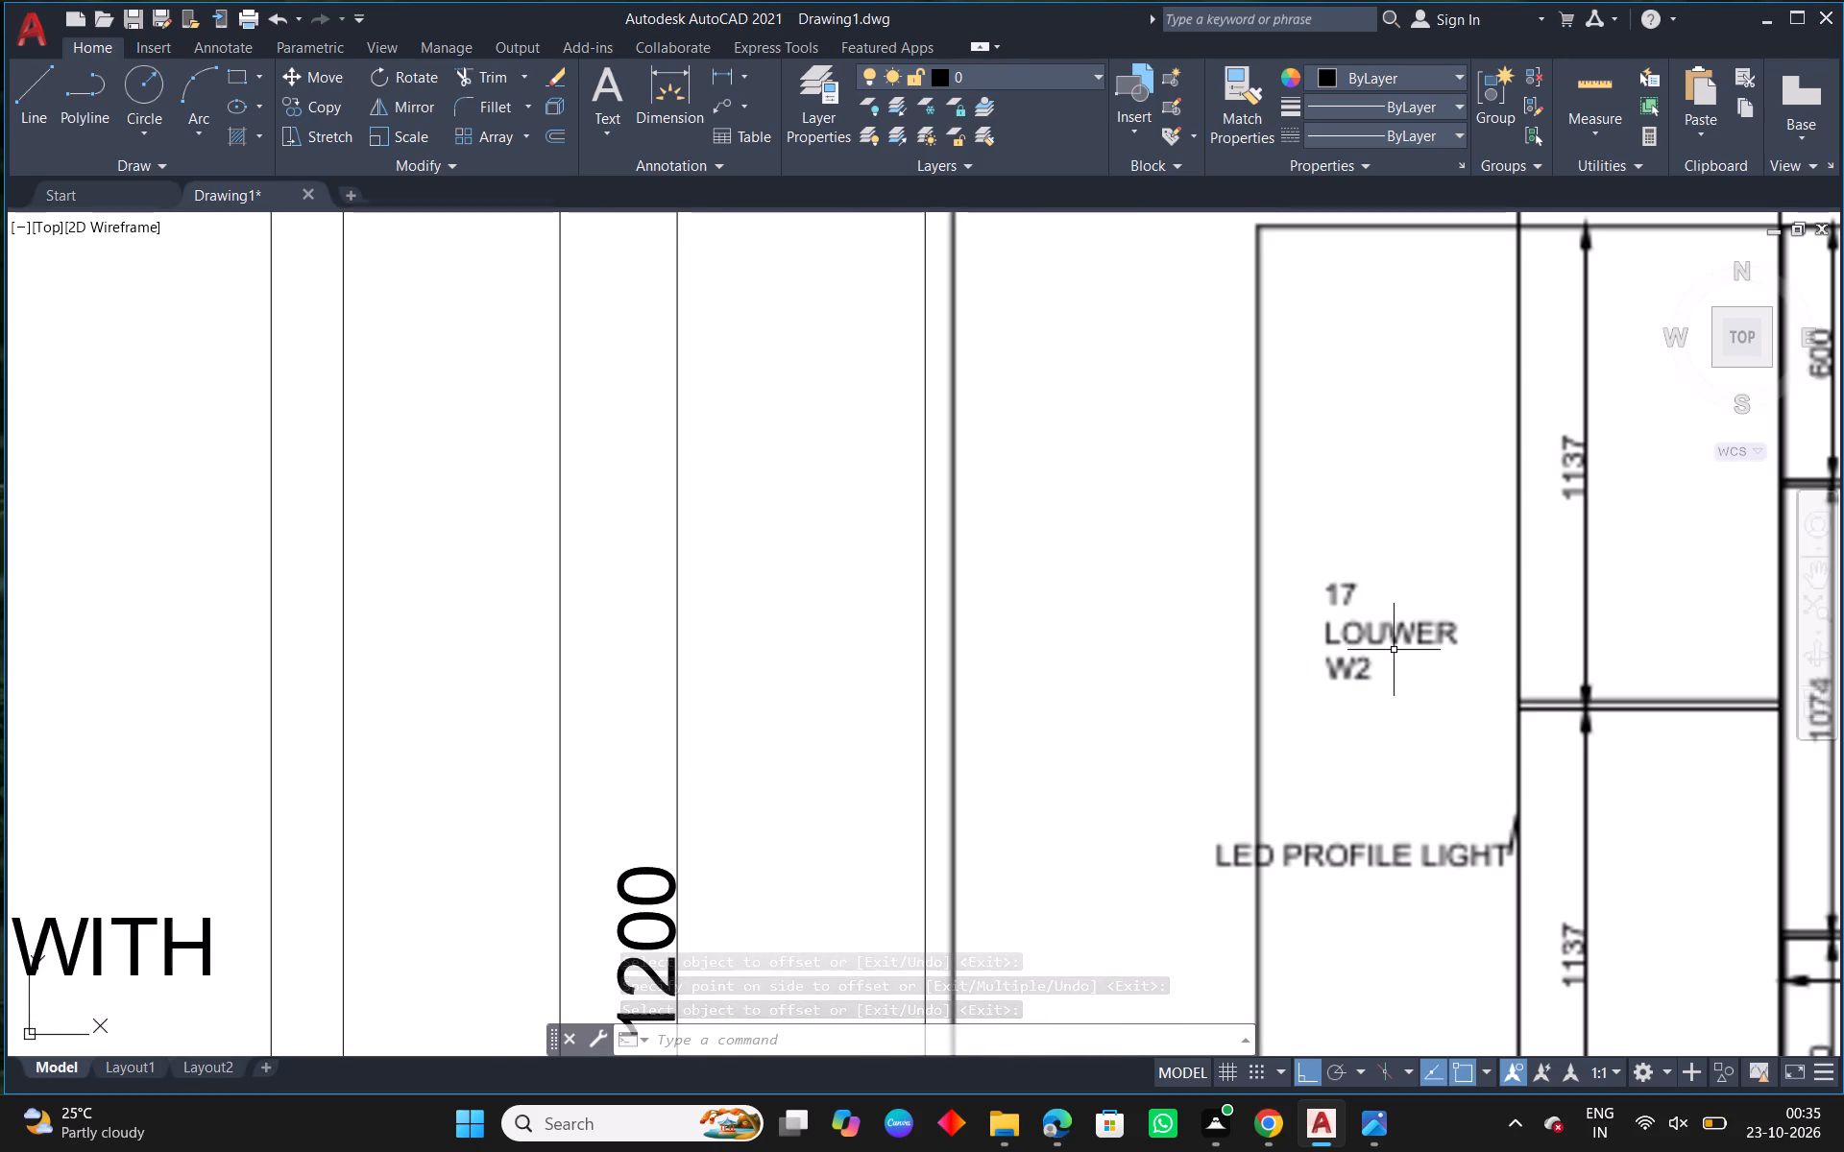
scroll(1393, 650, down, 3)
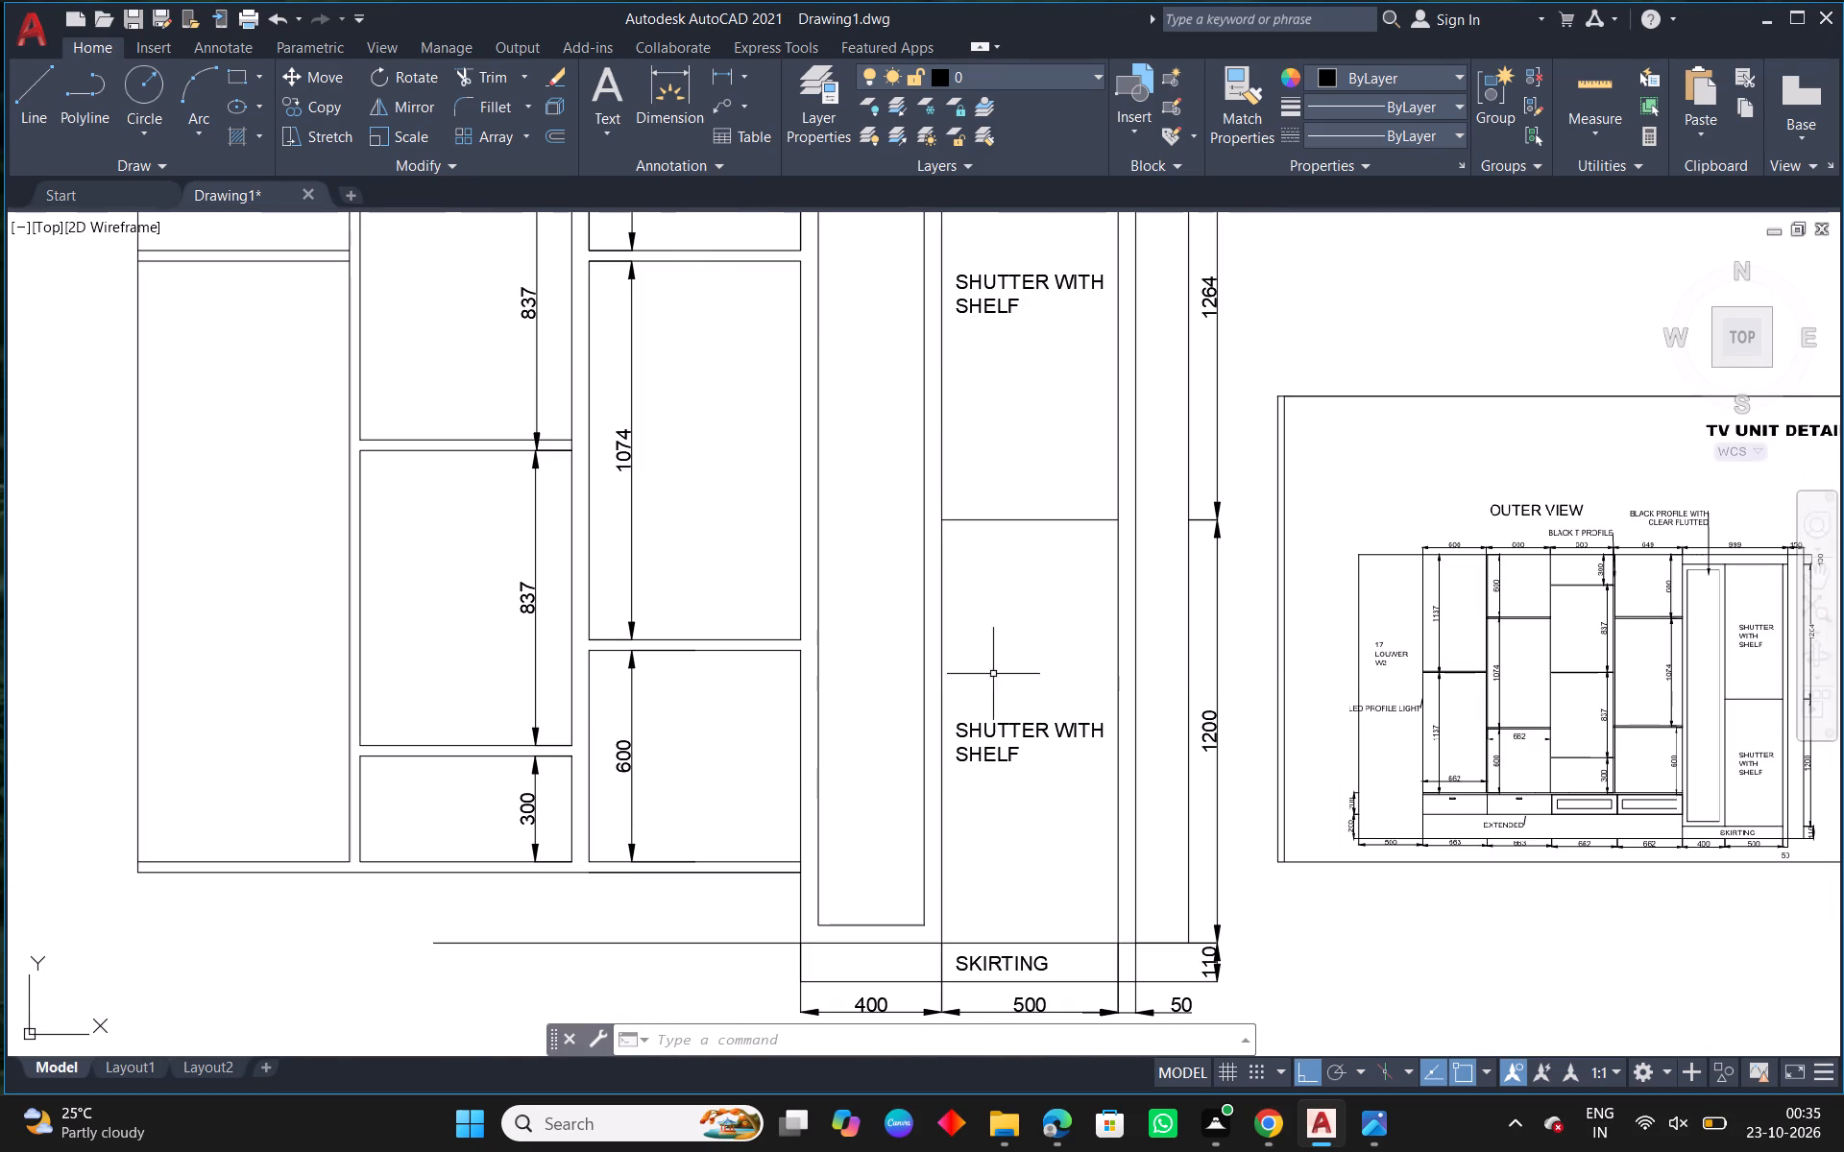
scroll(867, 631, down, 1)
text(O 1074)
key(Return)
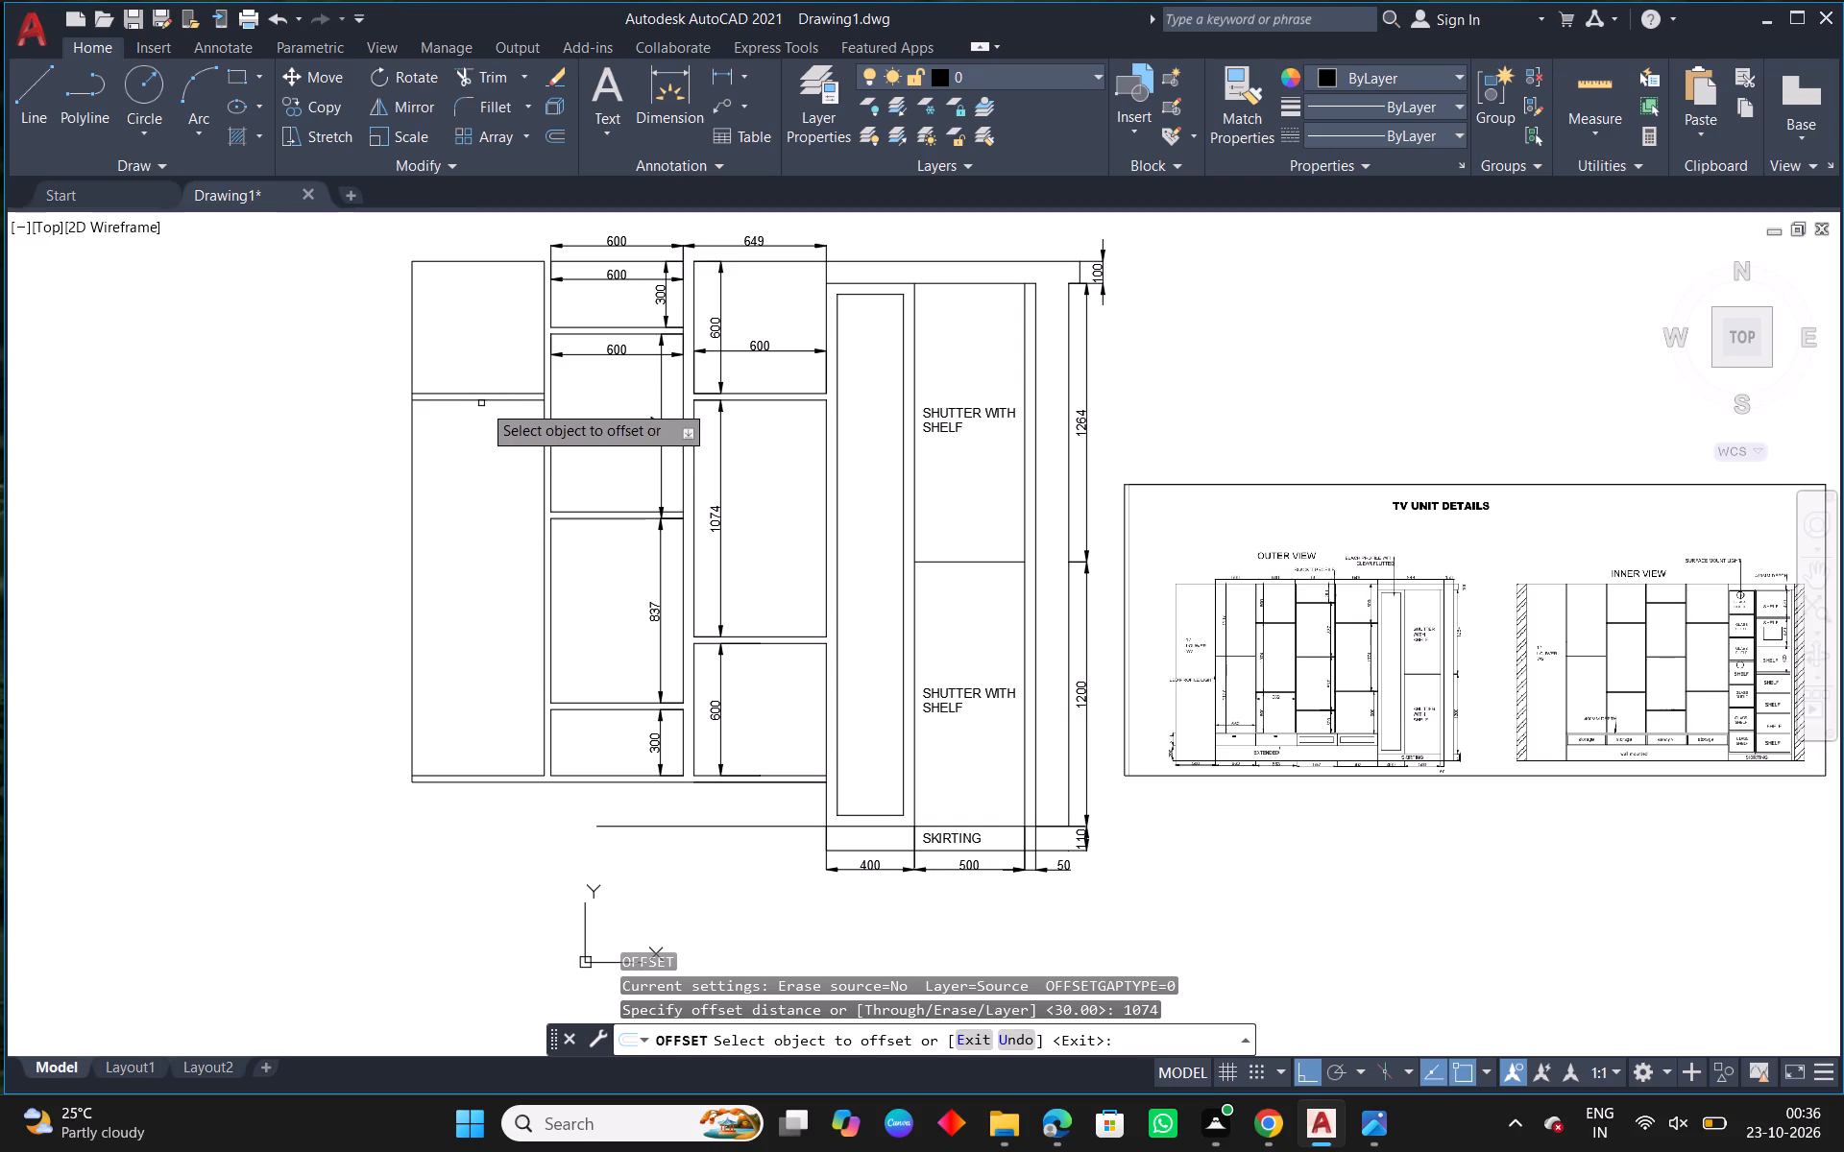
click(486, 399)
click(476, 449)
right_click(481, 444)
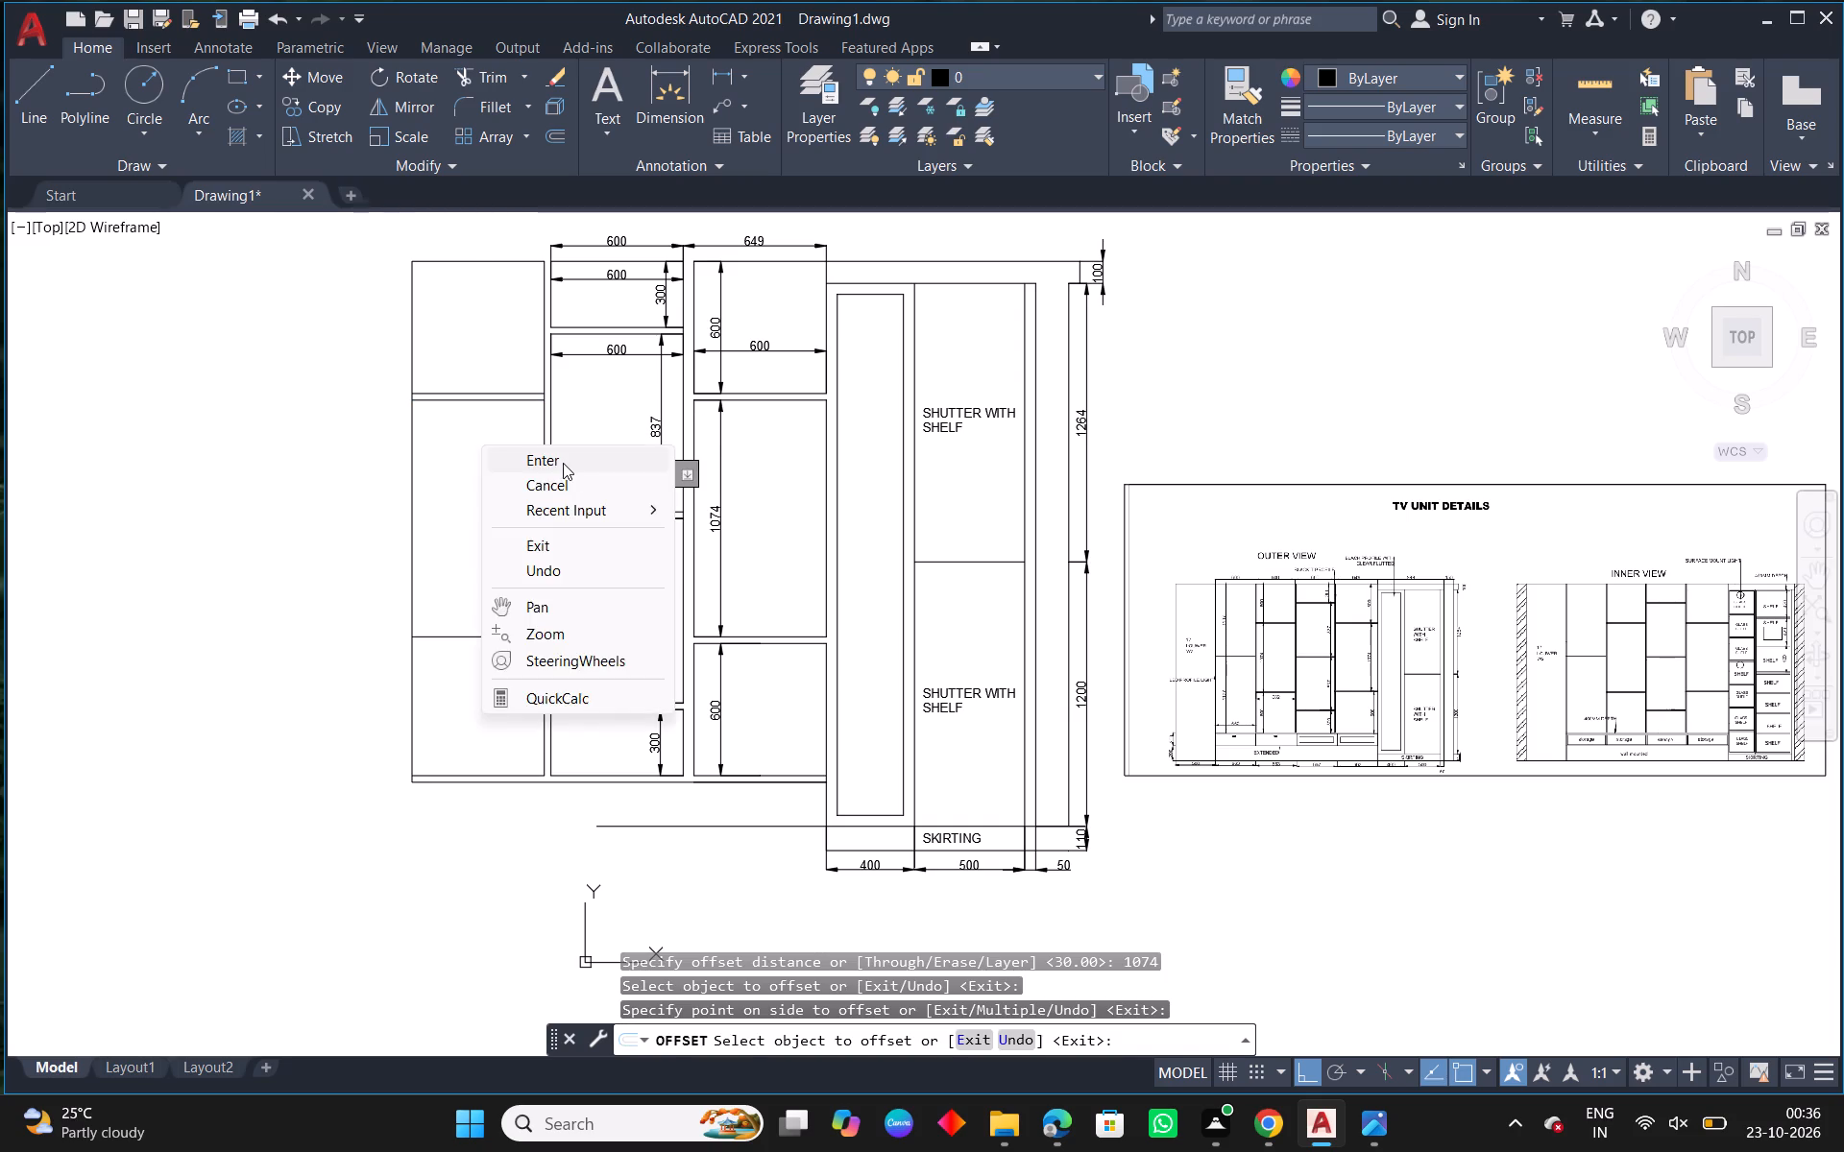
click(566, 463)
Offset the middle compartment's bottom line downward by 30 to form the second shelf's thickness.
scroll(1311, 730, up, 2)
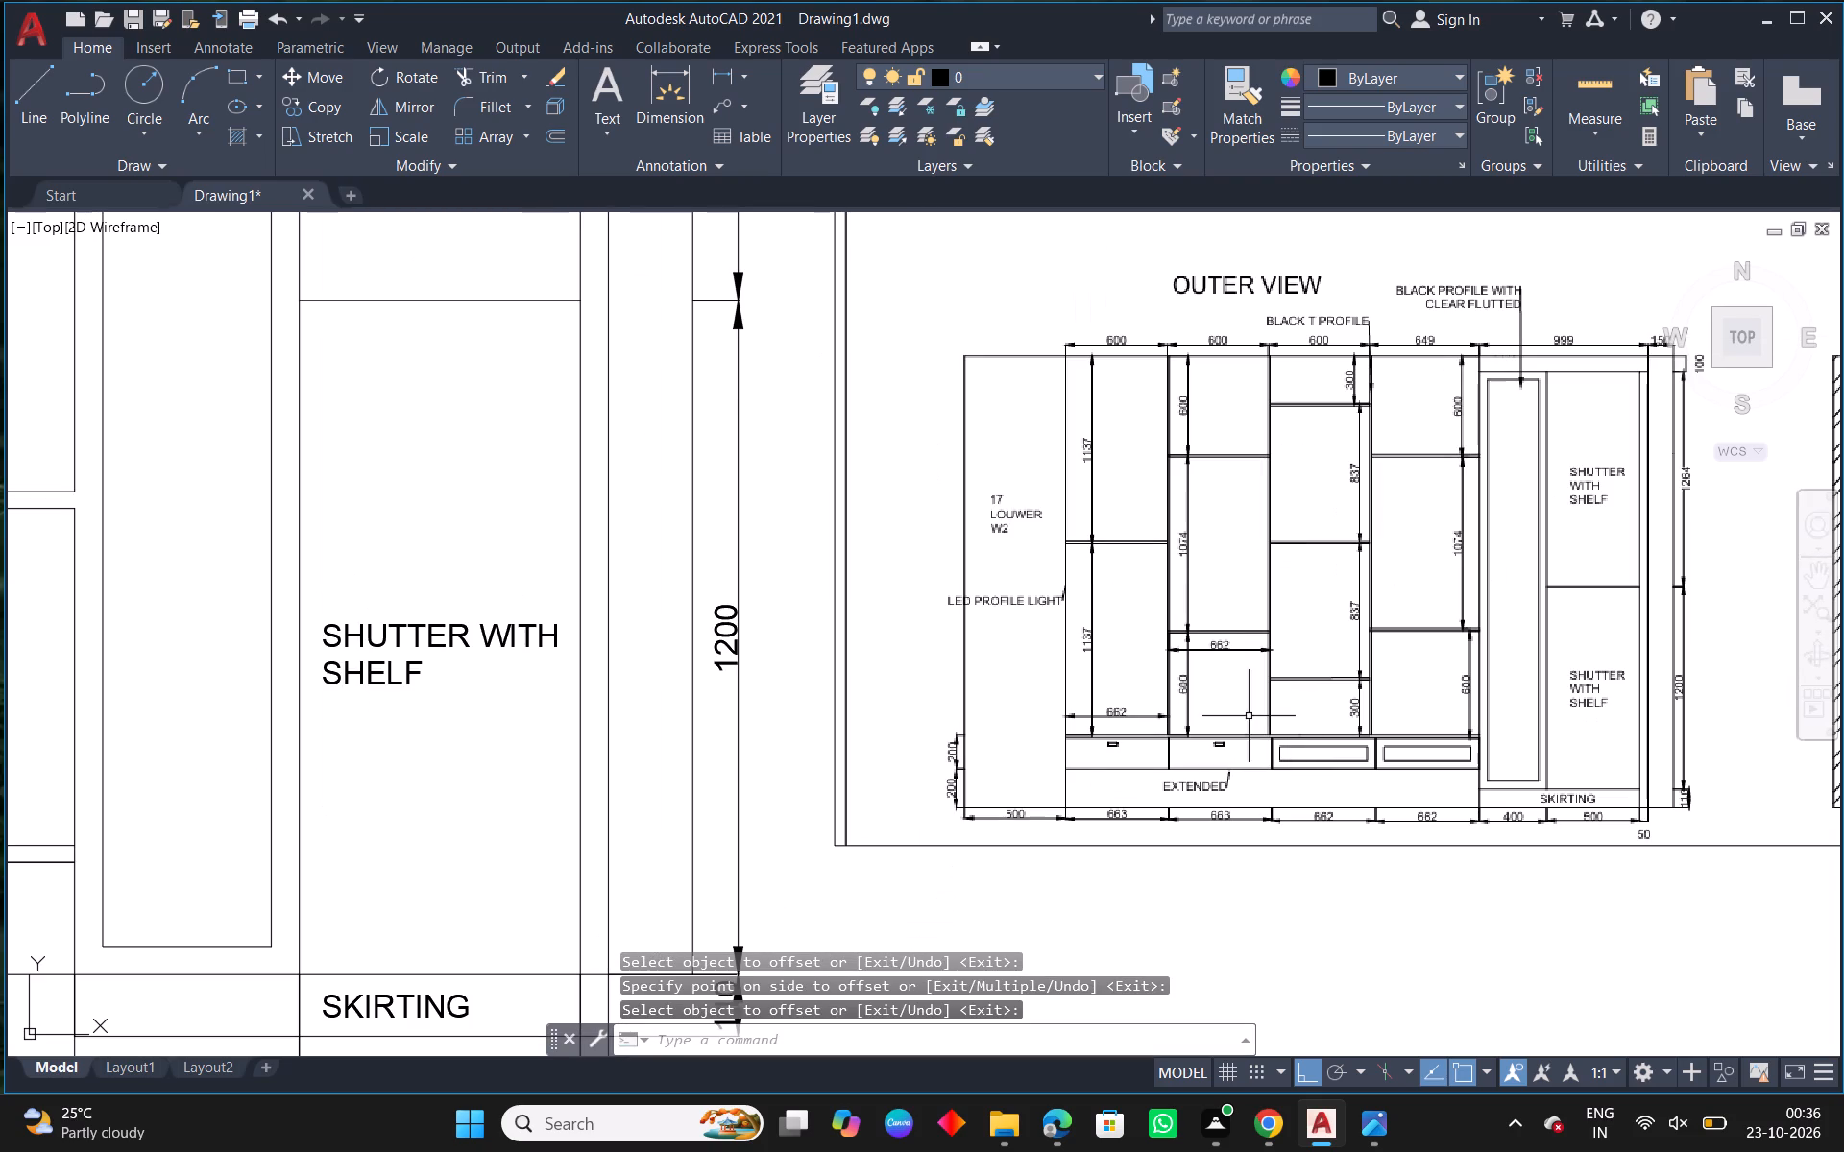
scroll(702, 616, down, 1)
middle_drag(376, 635, 808, 629)
scroll(801, 629, down, 1)
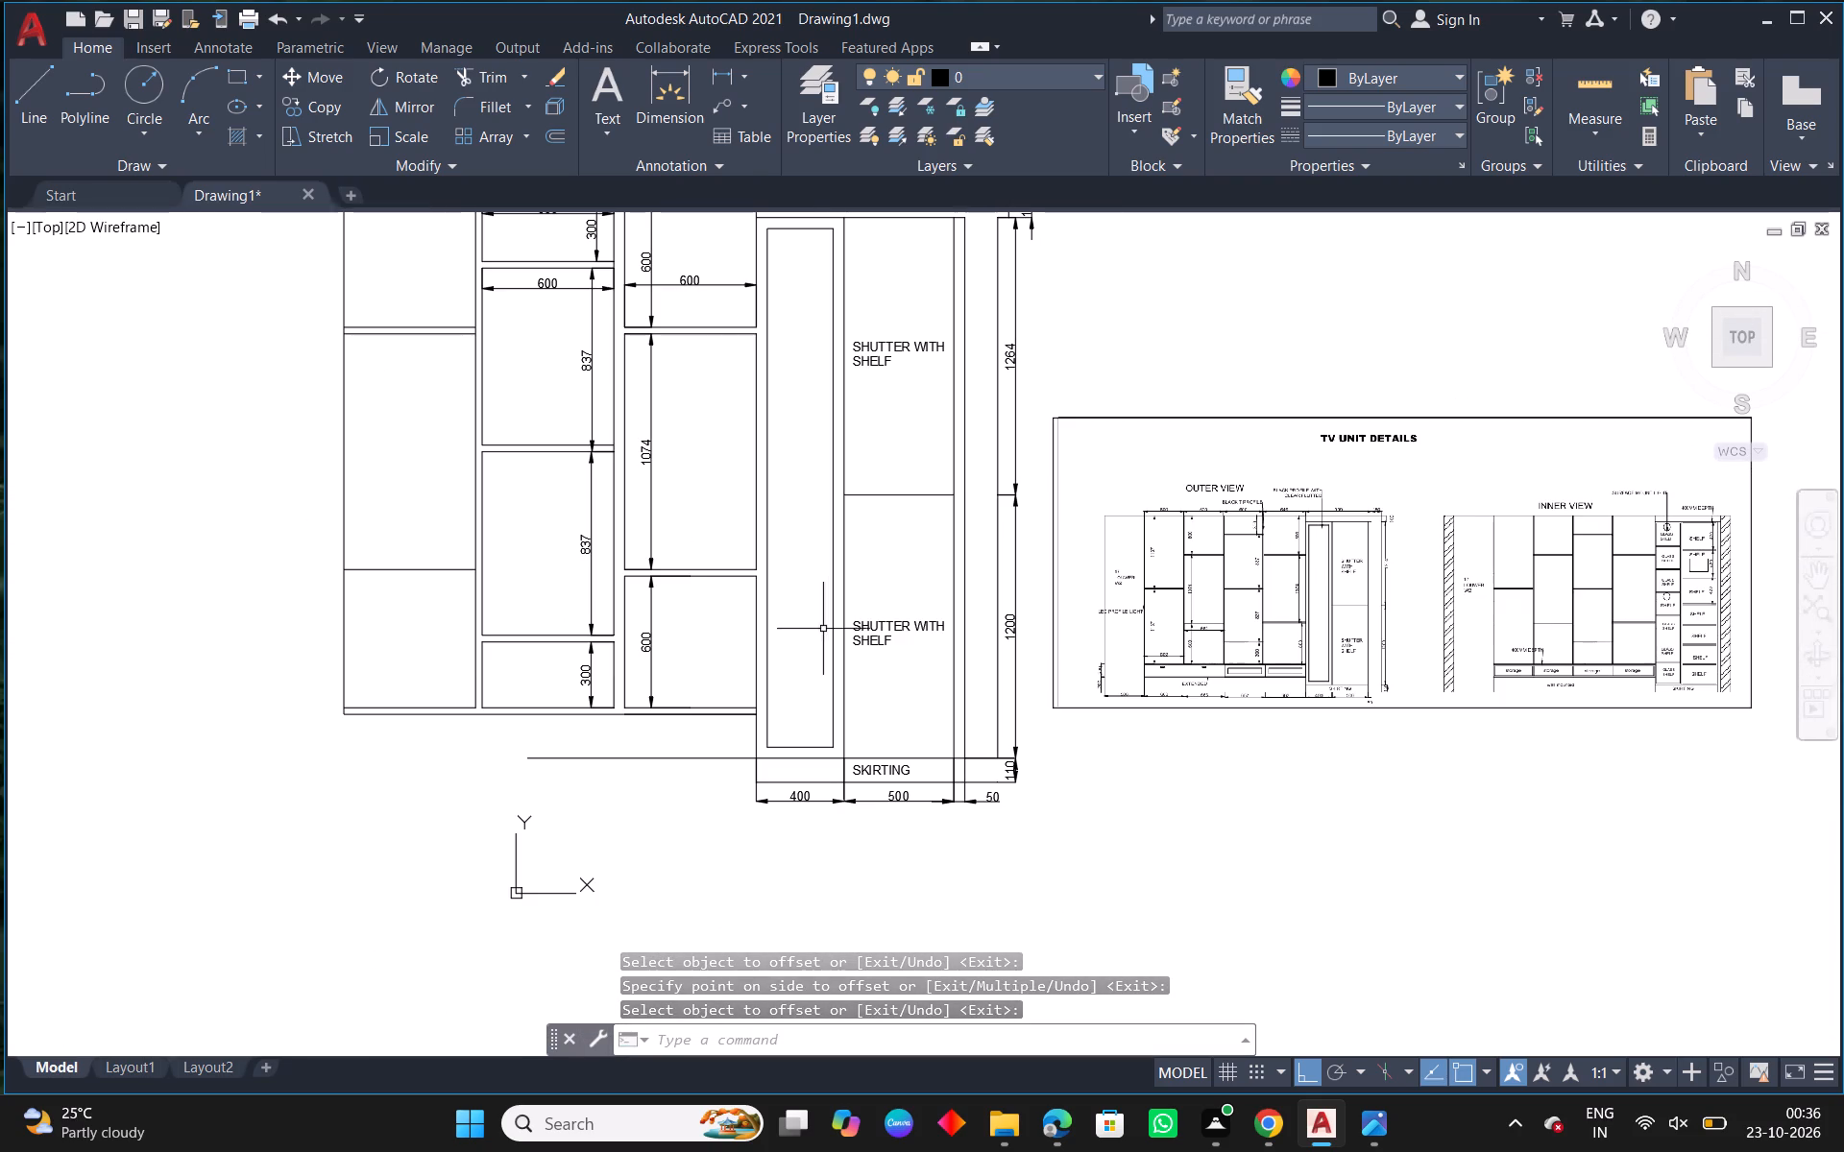
text(O 30)
key(Return)
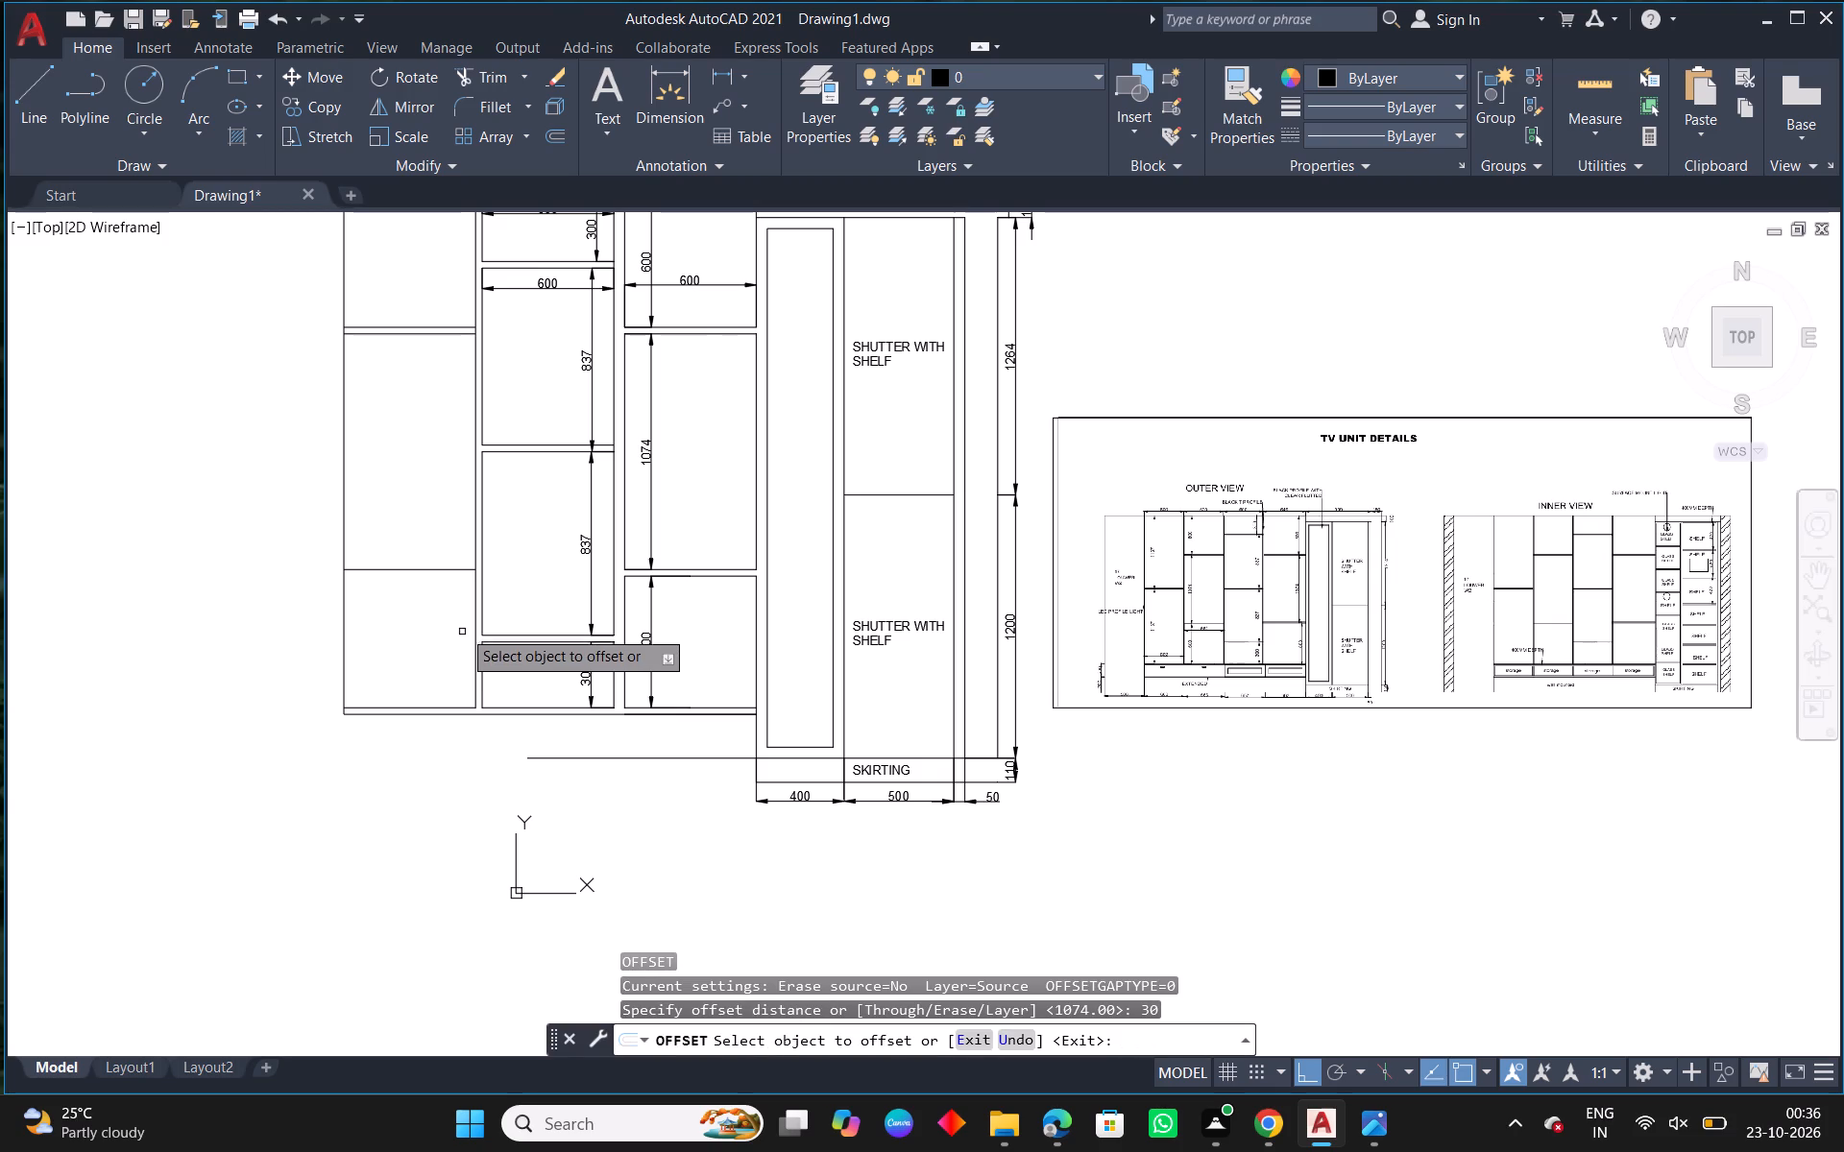
click(445, 570)
click(453, 612)
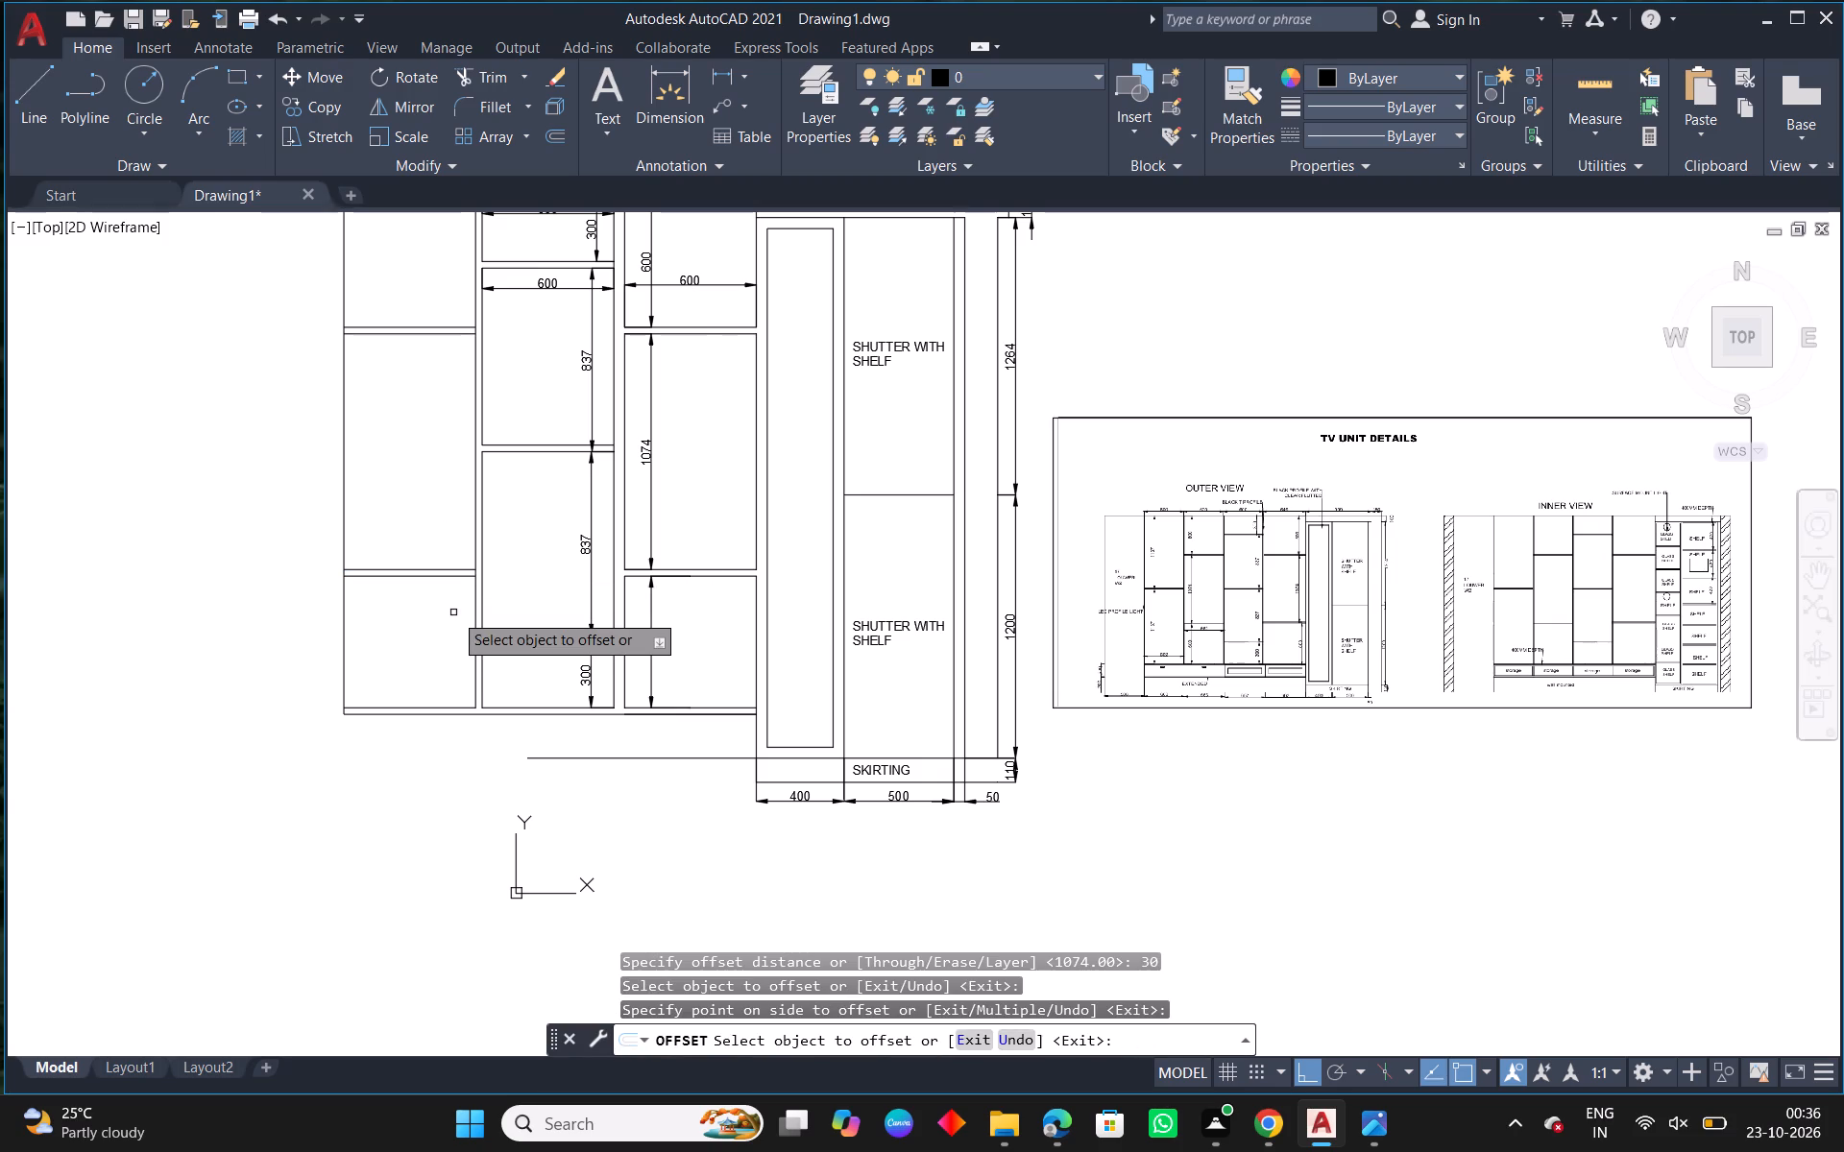
right_click(453, 612)
click(495, 625)
Trim the new column's inner vertical edge, beside the 837 compartments, between the two lines of its lower shelf.
scroll(452, 575, up, 2)
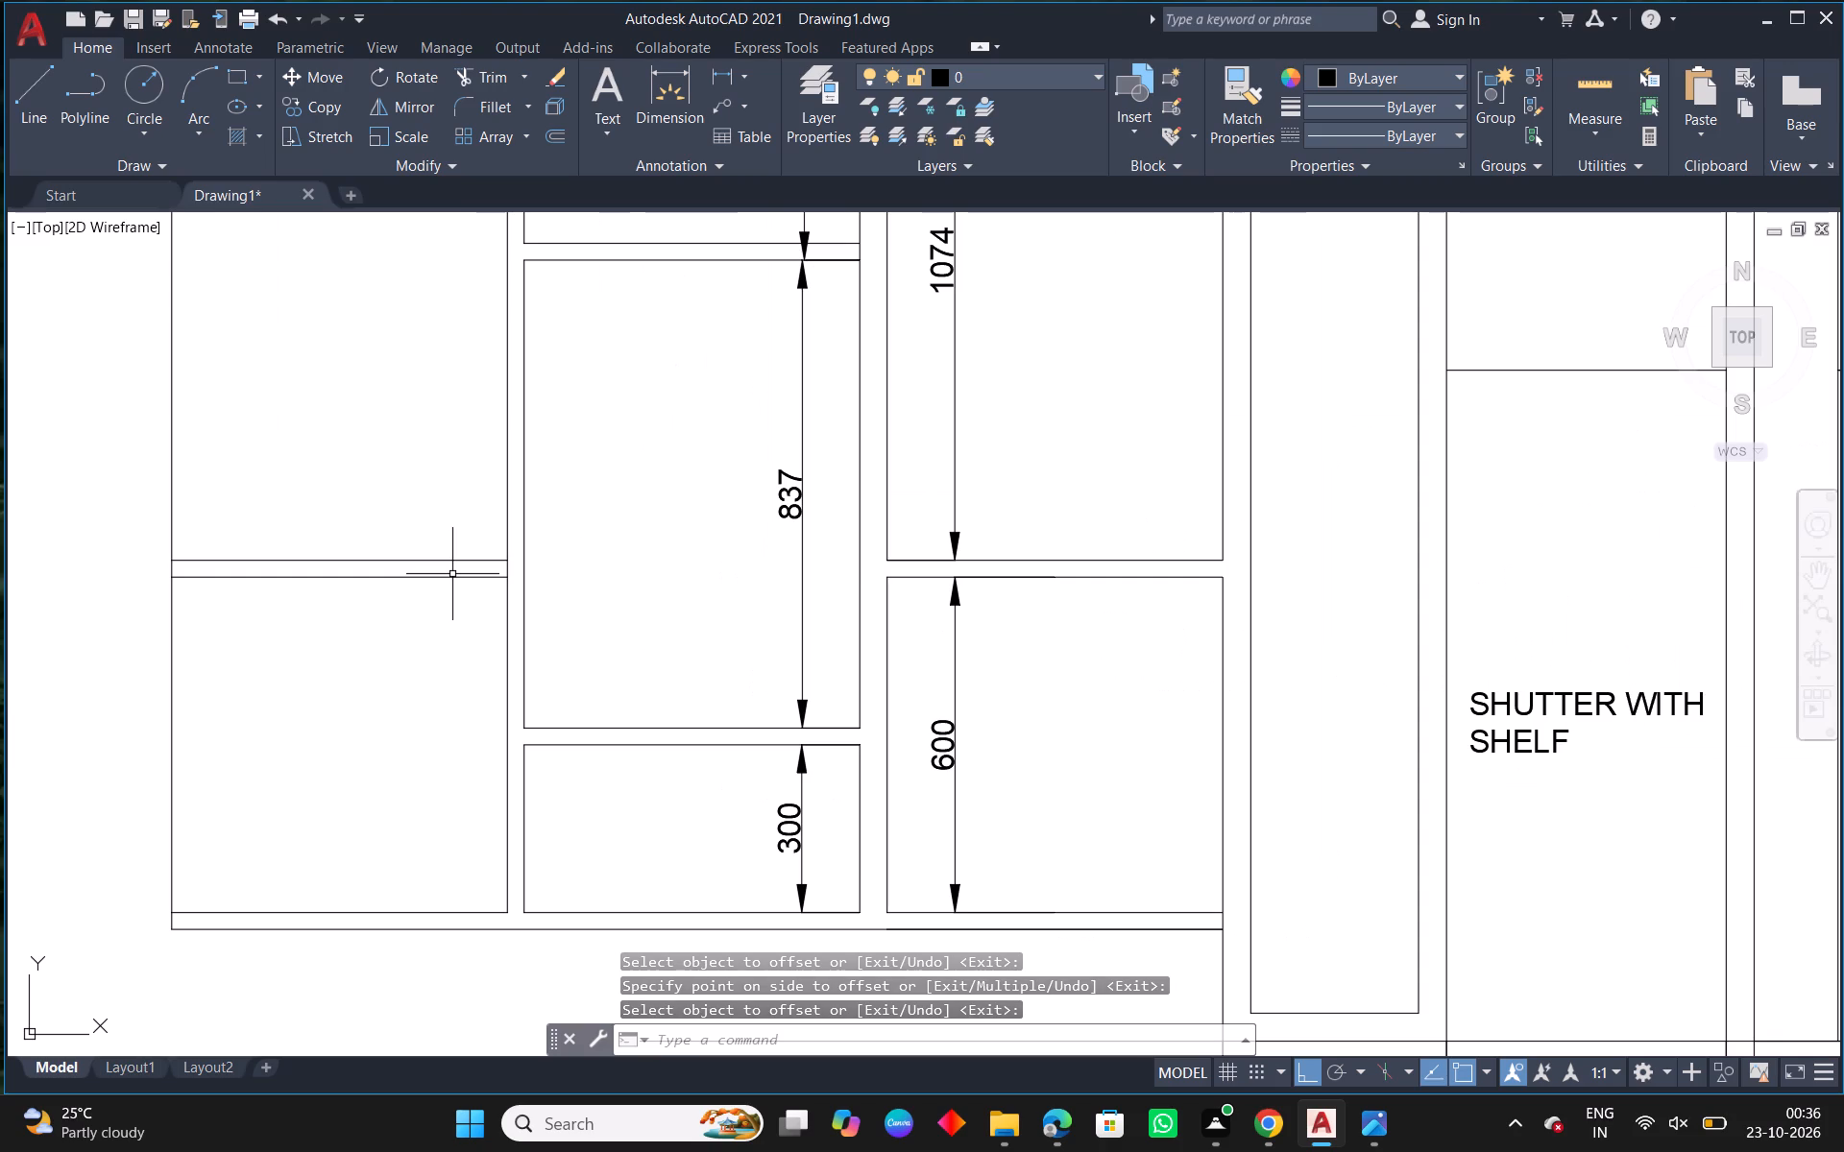
click(494, 81)
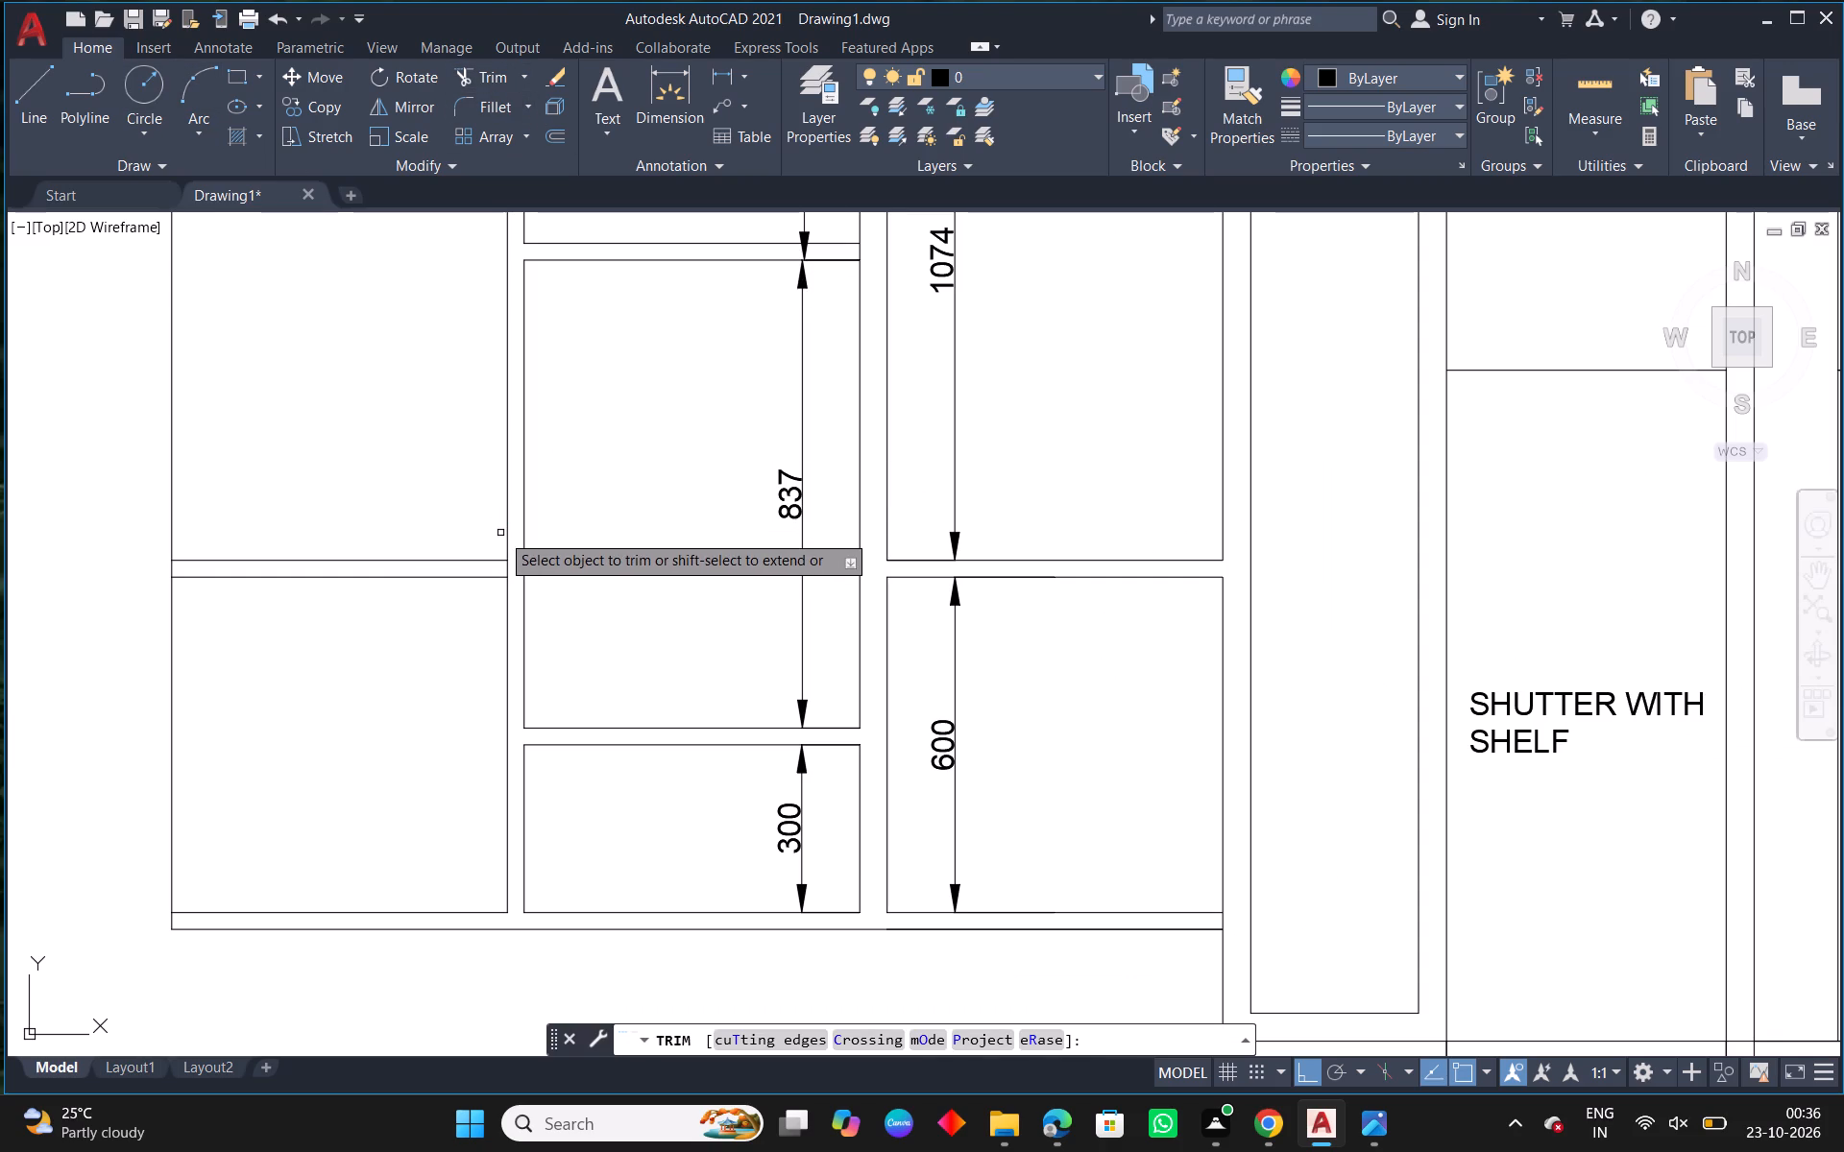
scroll(502, 567, up, 2)
click(511, 567)
right_click(511, 567)
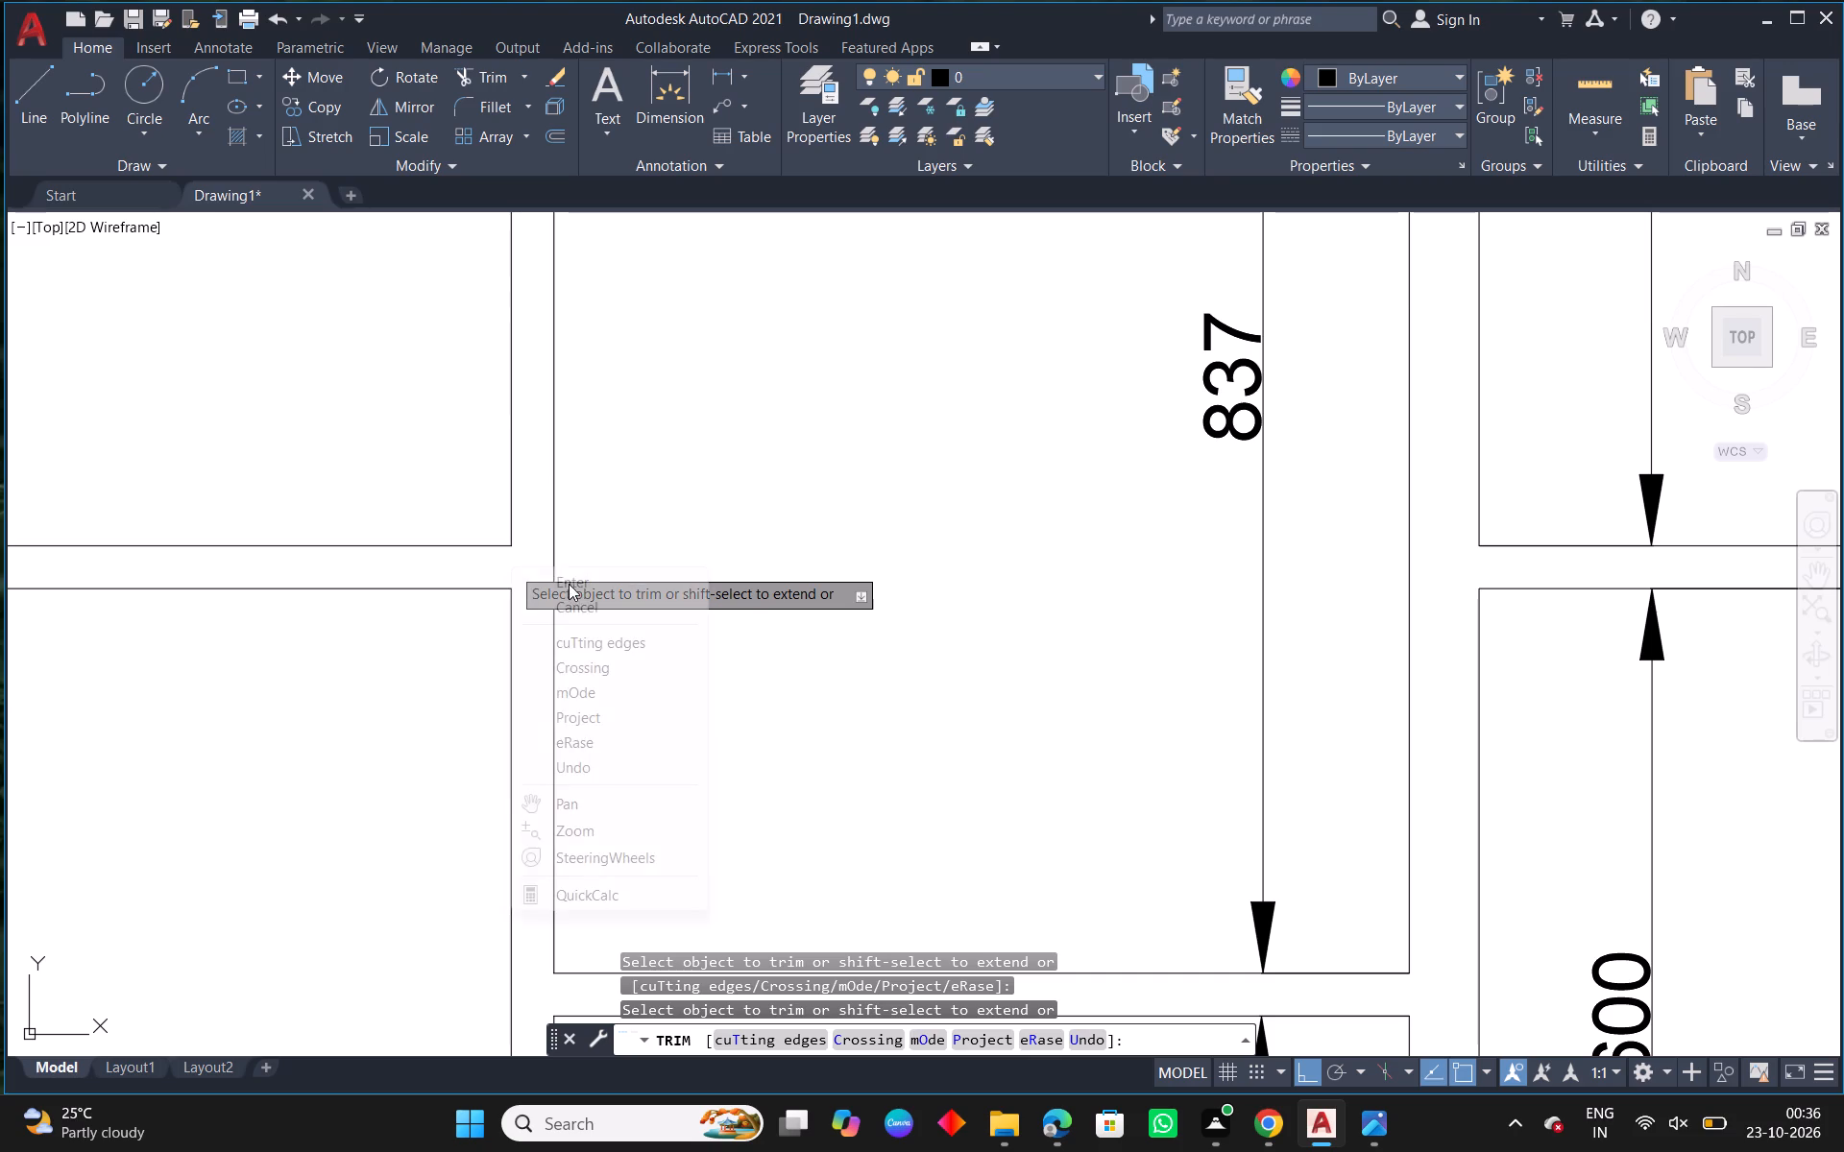
click(569, 579)
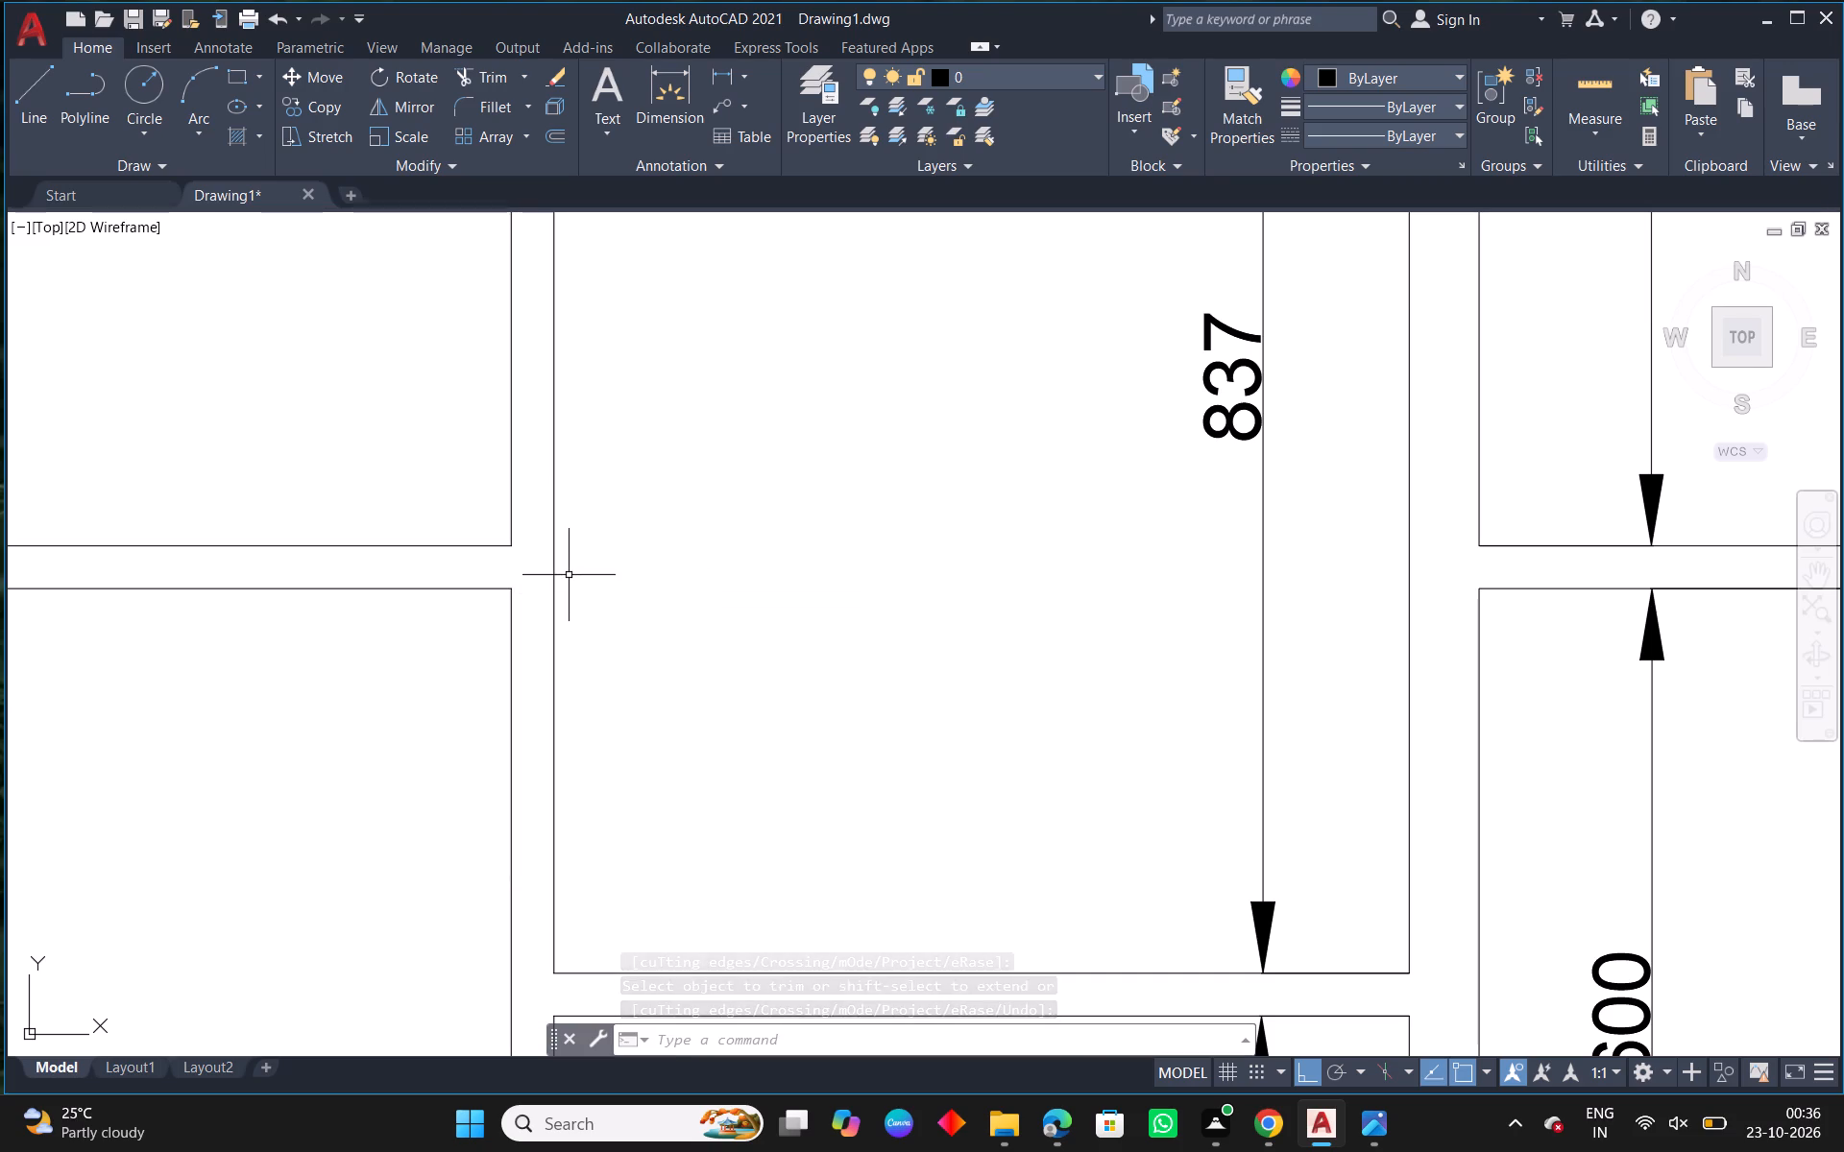
Trim the new column's outer vertical edge between the two lines of its lower shelf.
scroll(764, 669, down, 2)
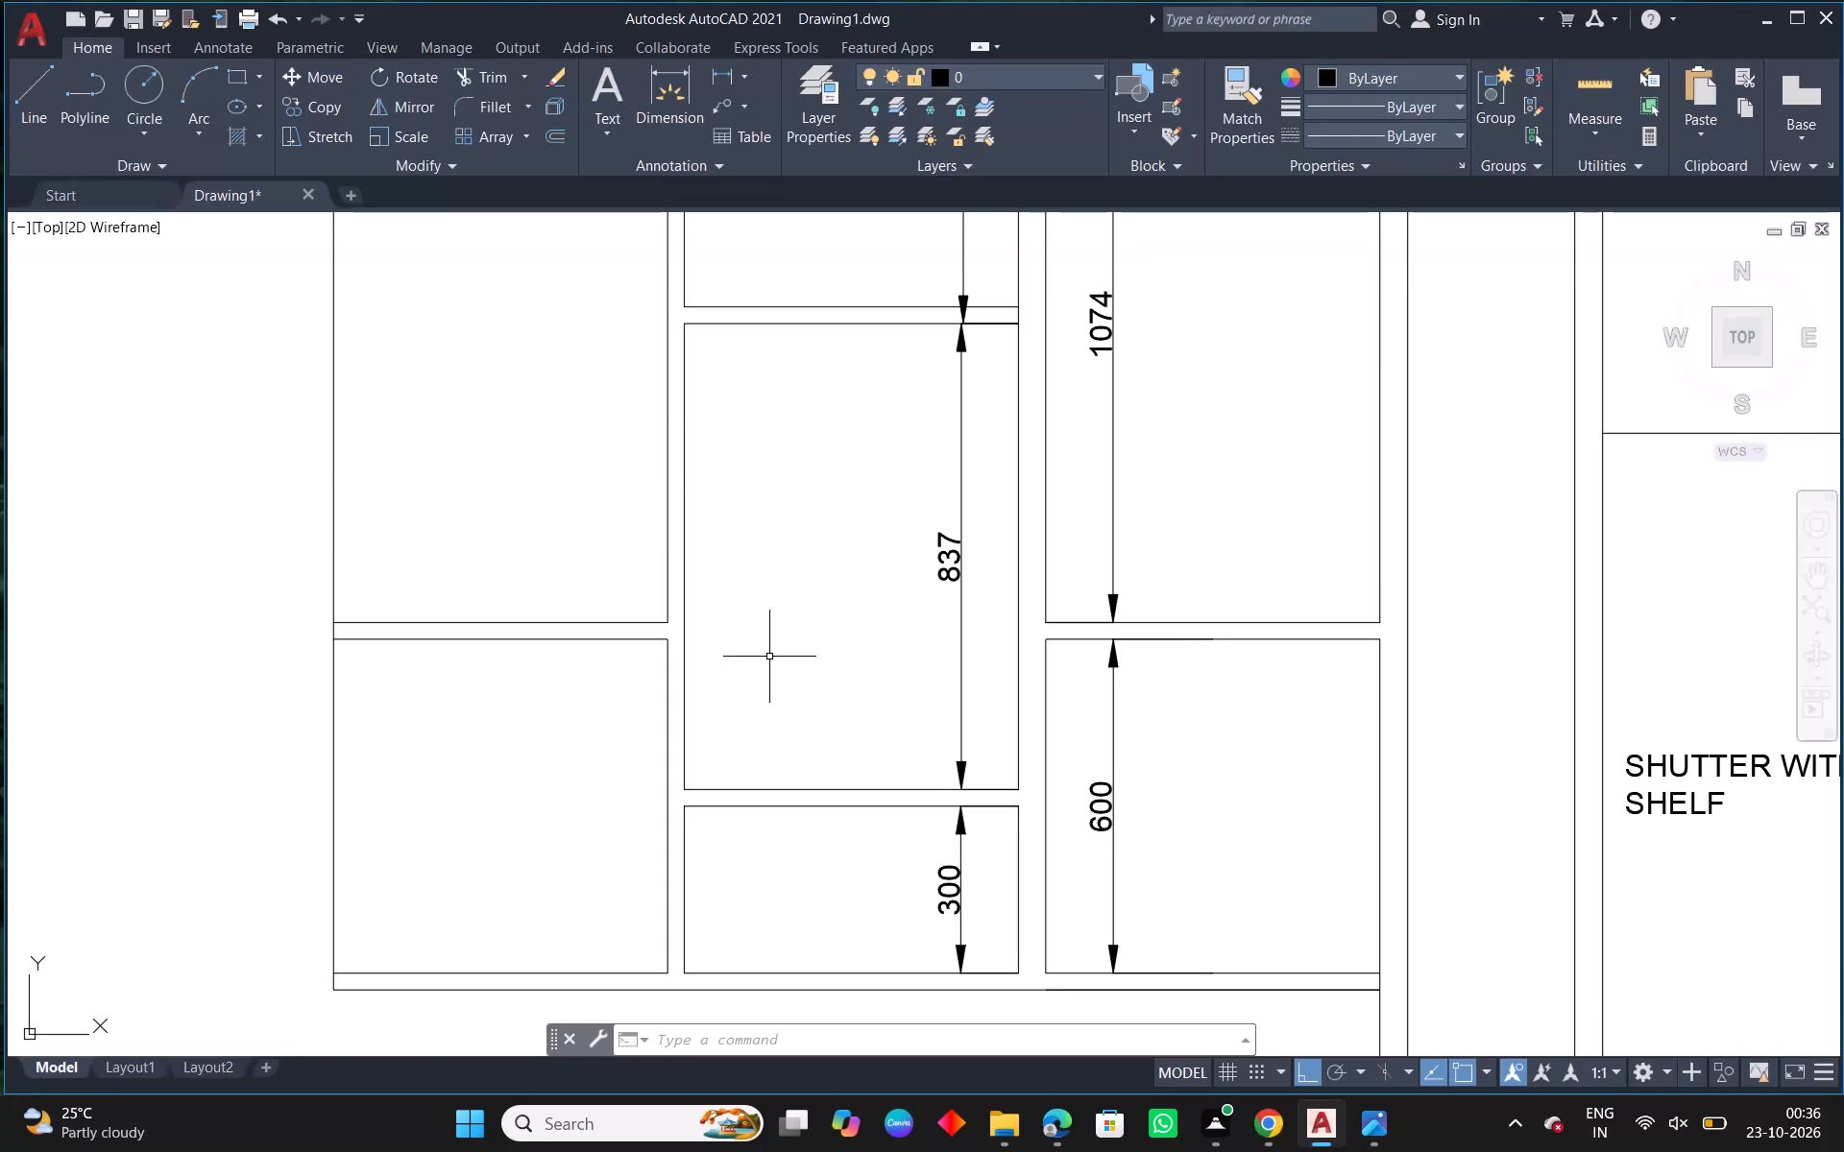
scroll(770, 657, down, 1)
middle_drag(897, 714, 828, 709)
scroll(437, 643, up, 1)
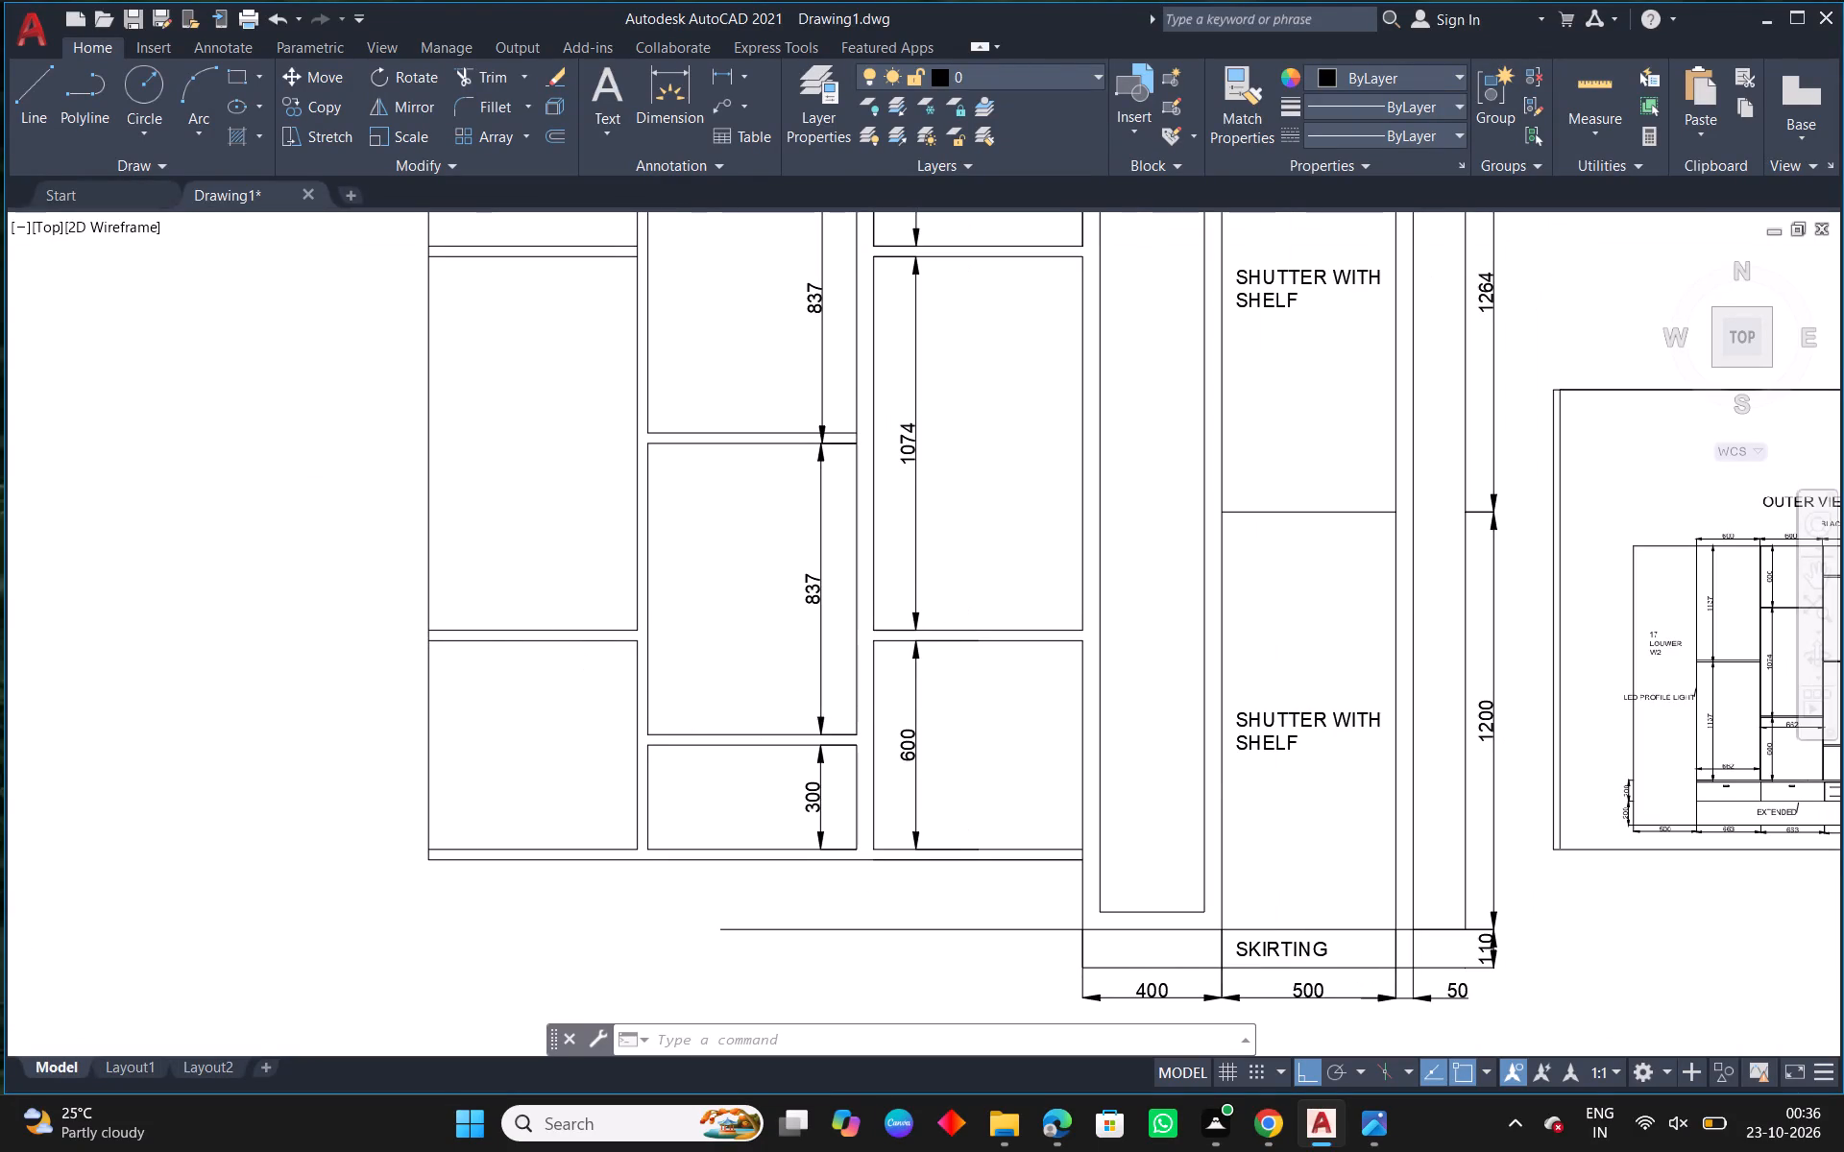
scroll(437, 643, up, 1)
text(TR)
key(space)
key(space)
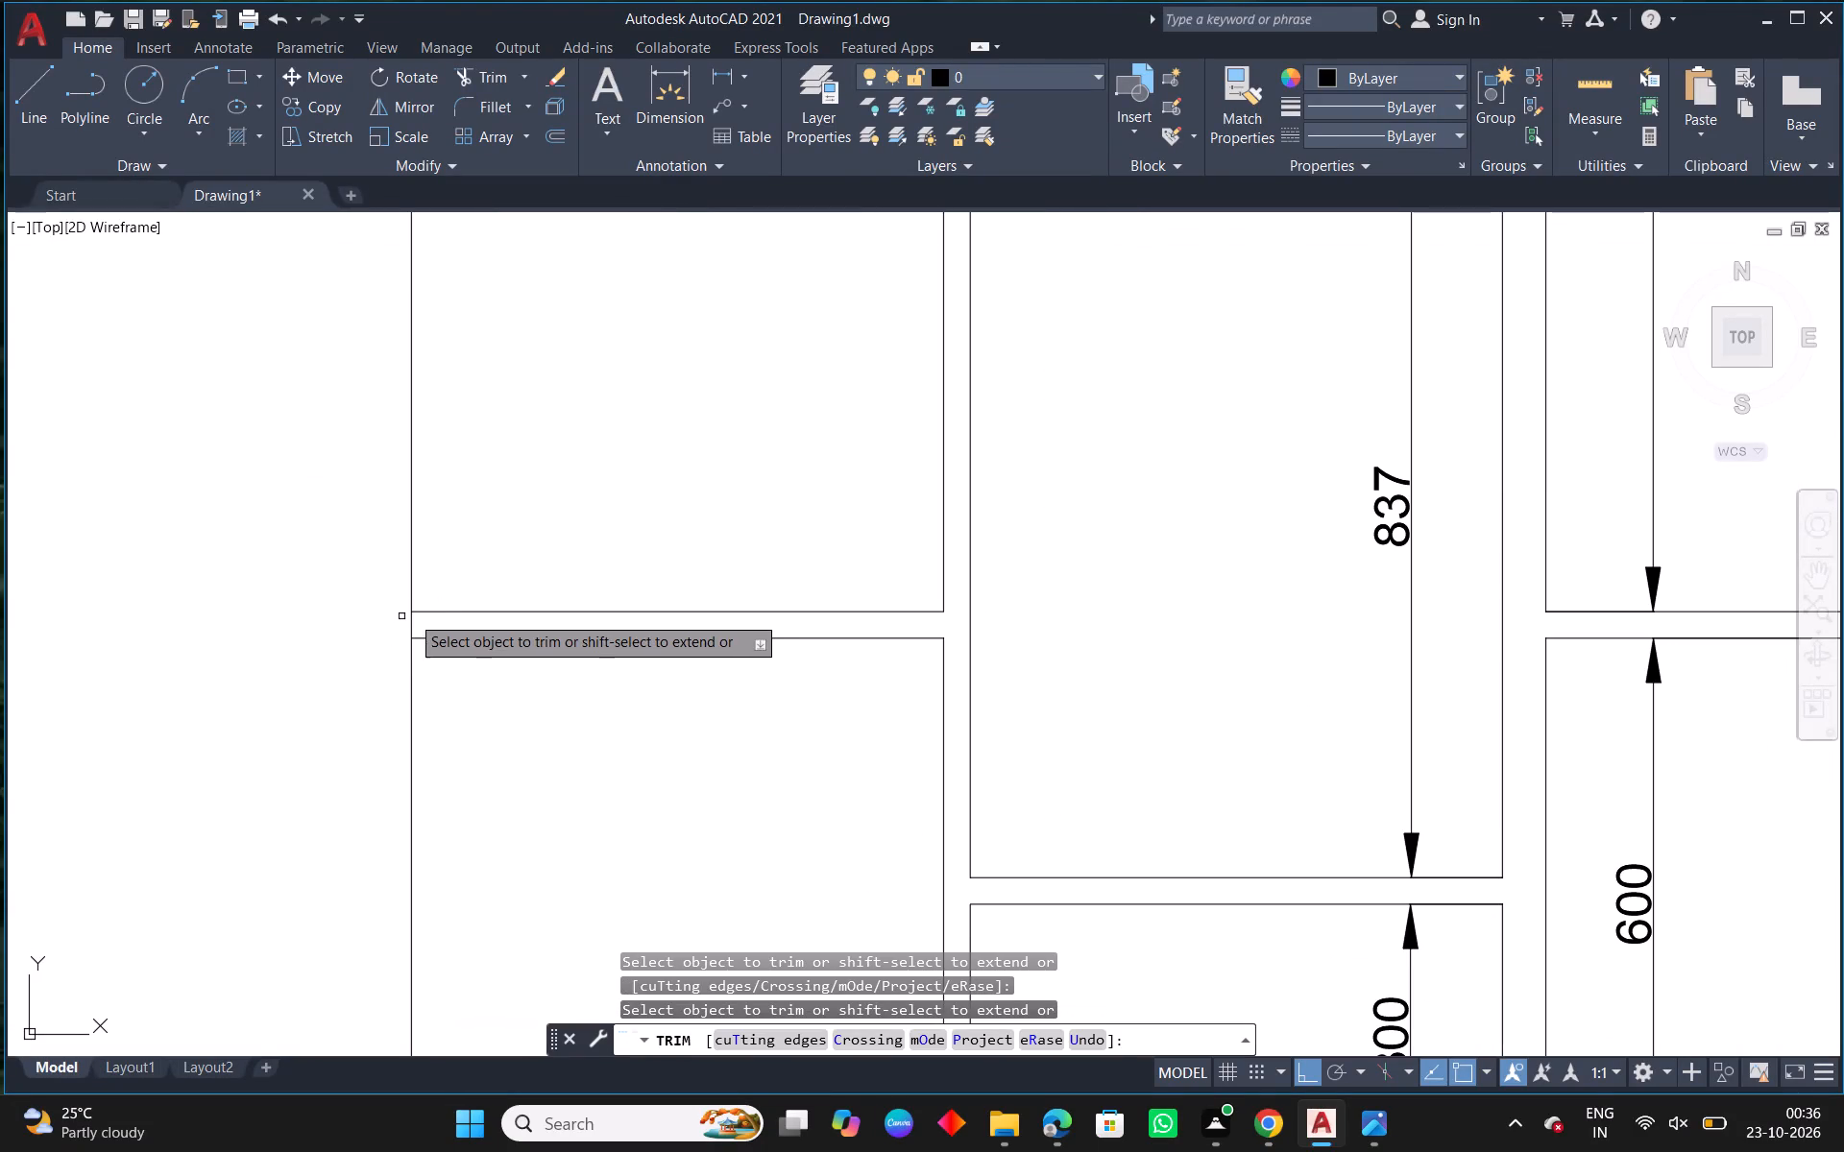
click(410, 629)
right_click(410, 629)
click(461, 652)
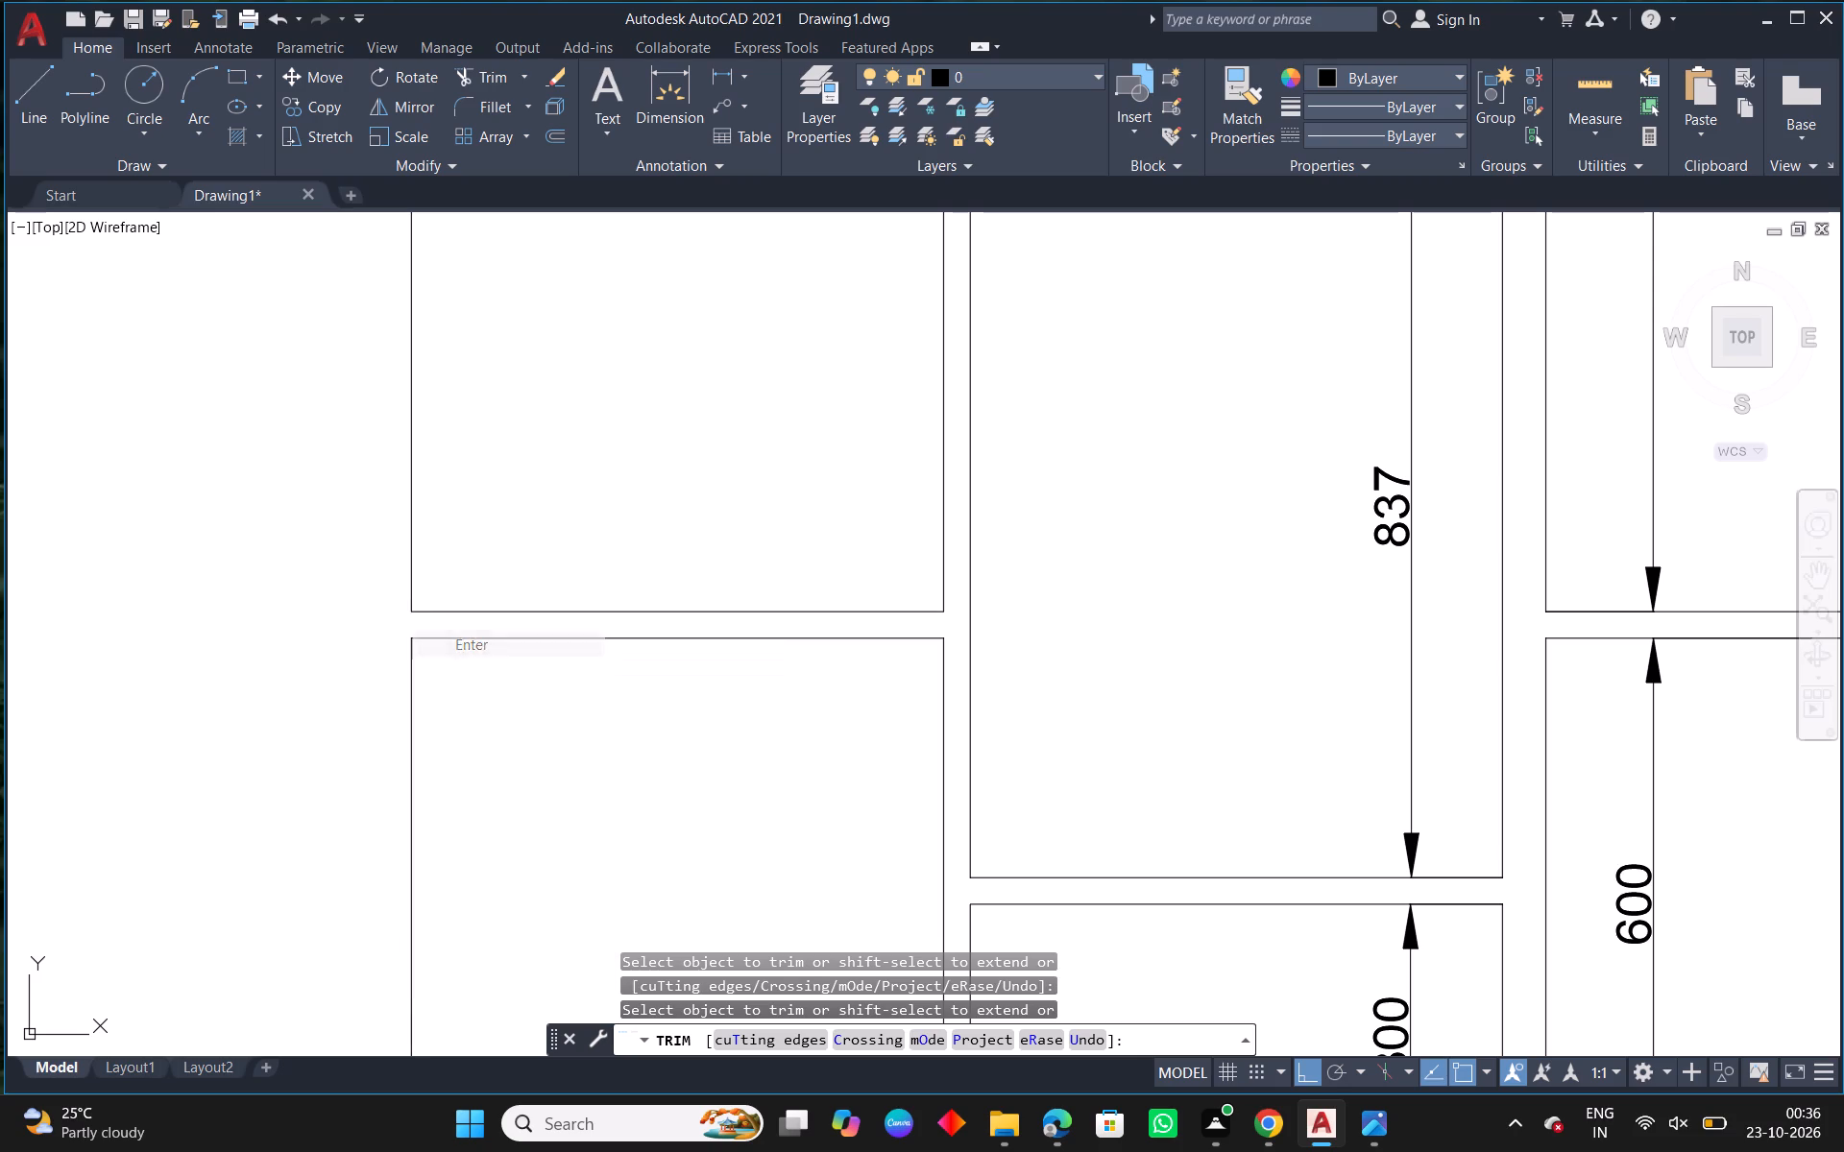
Examine the reference outer view for the lower compartment dimensions and the base below the columns.
scroll(596, 731, down, 1)
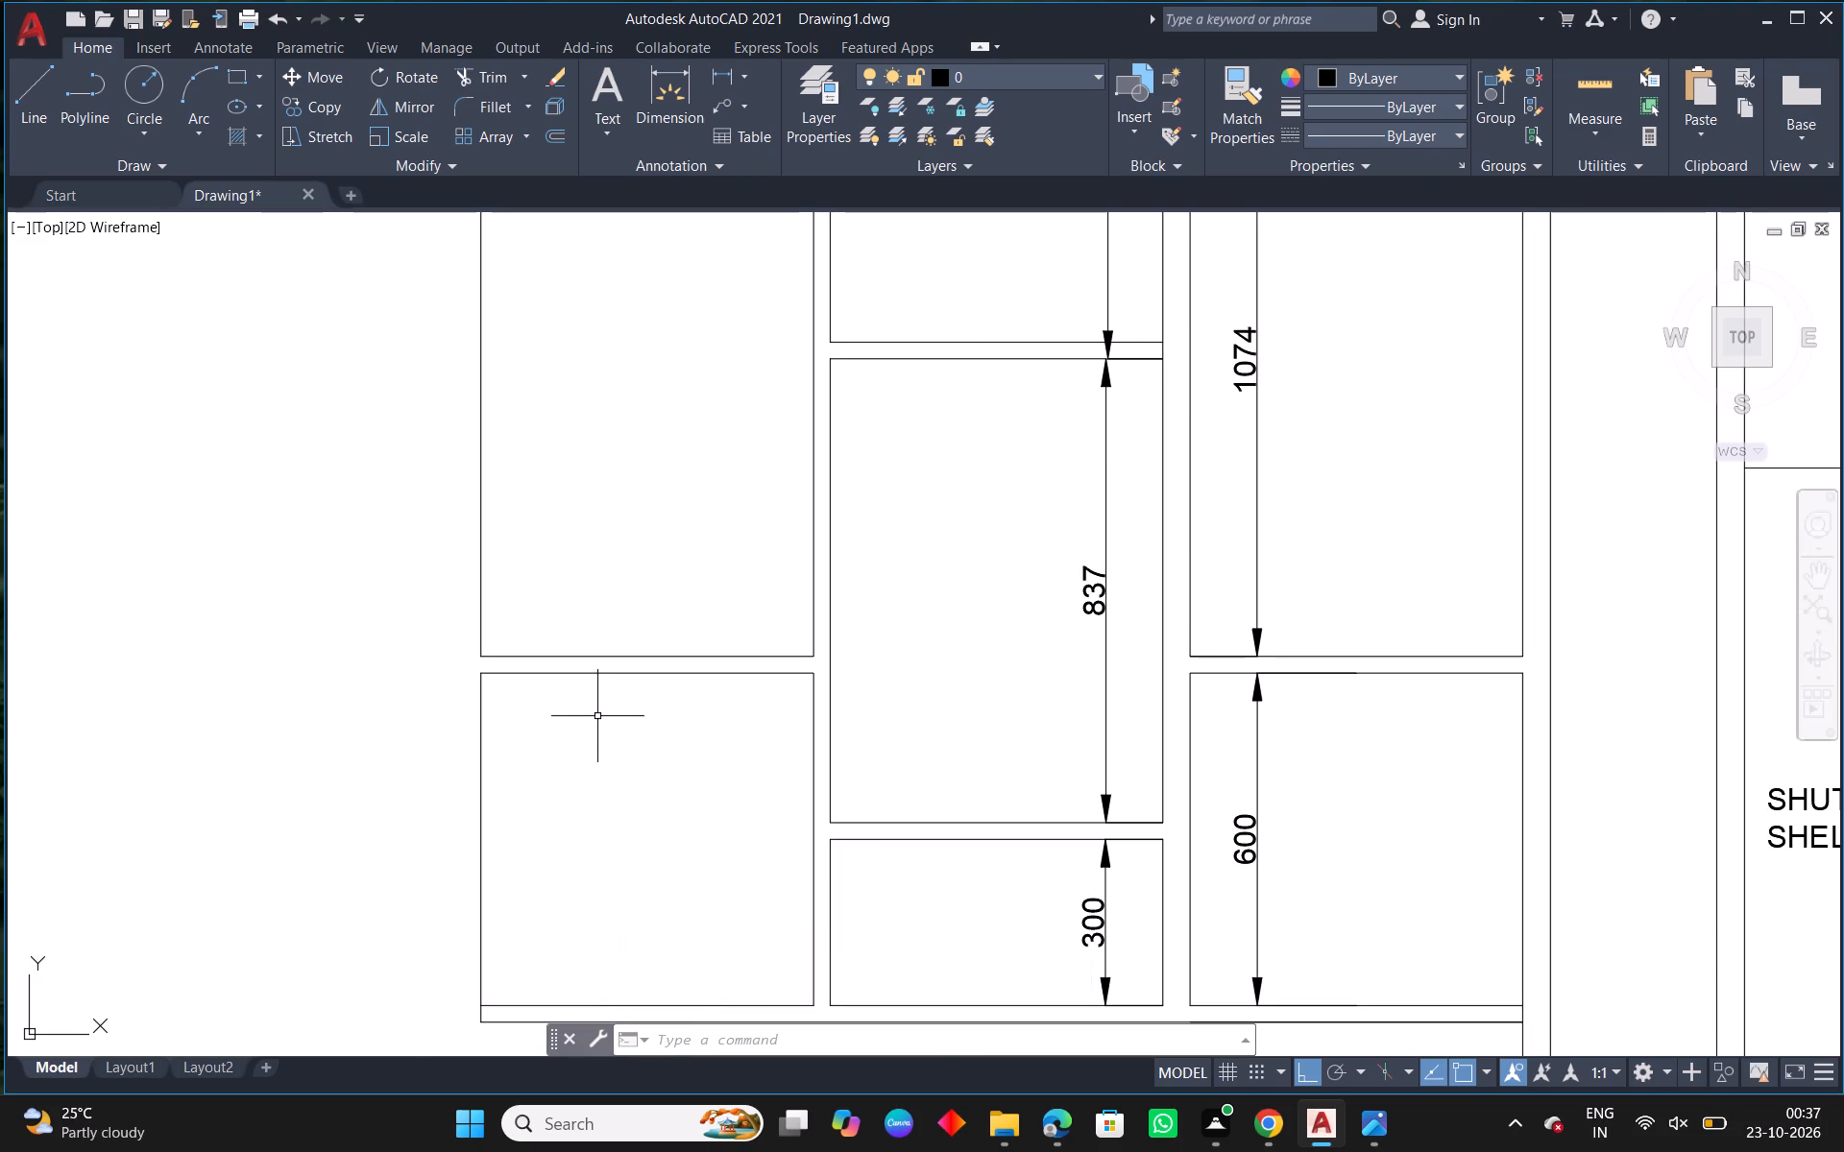
scroll(597, 716, down, 1)
middle_drag(800, 786, 654, 659)
middle_drag(1061, 720, 680, 662)
scroll(1358, 646, up, 2)
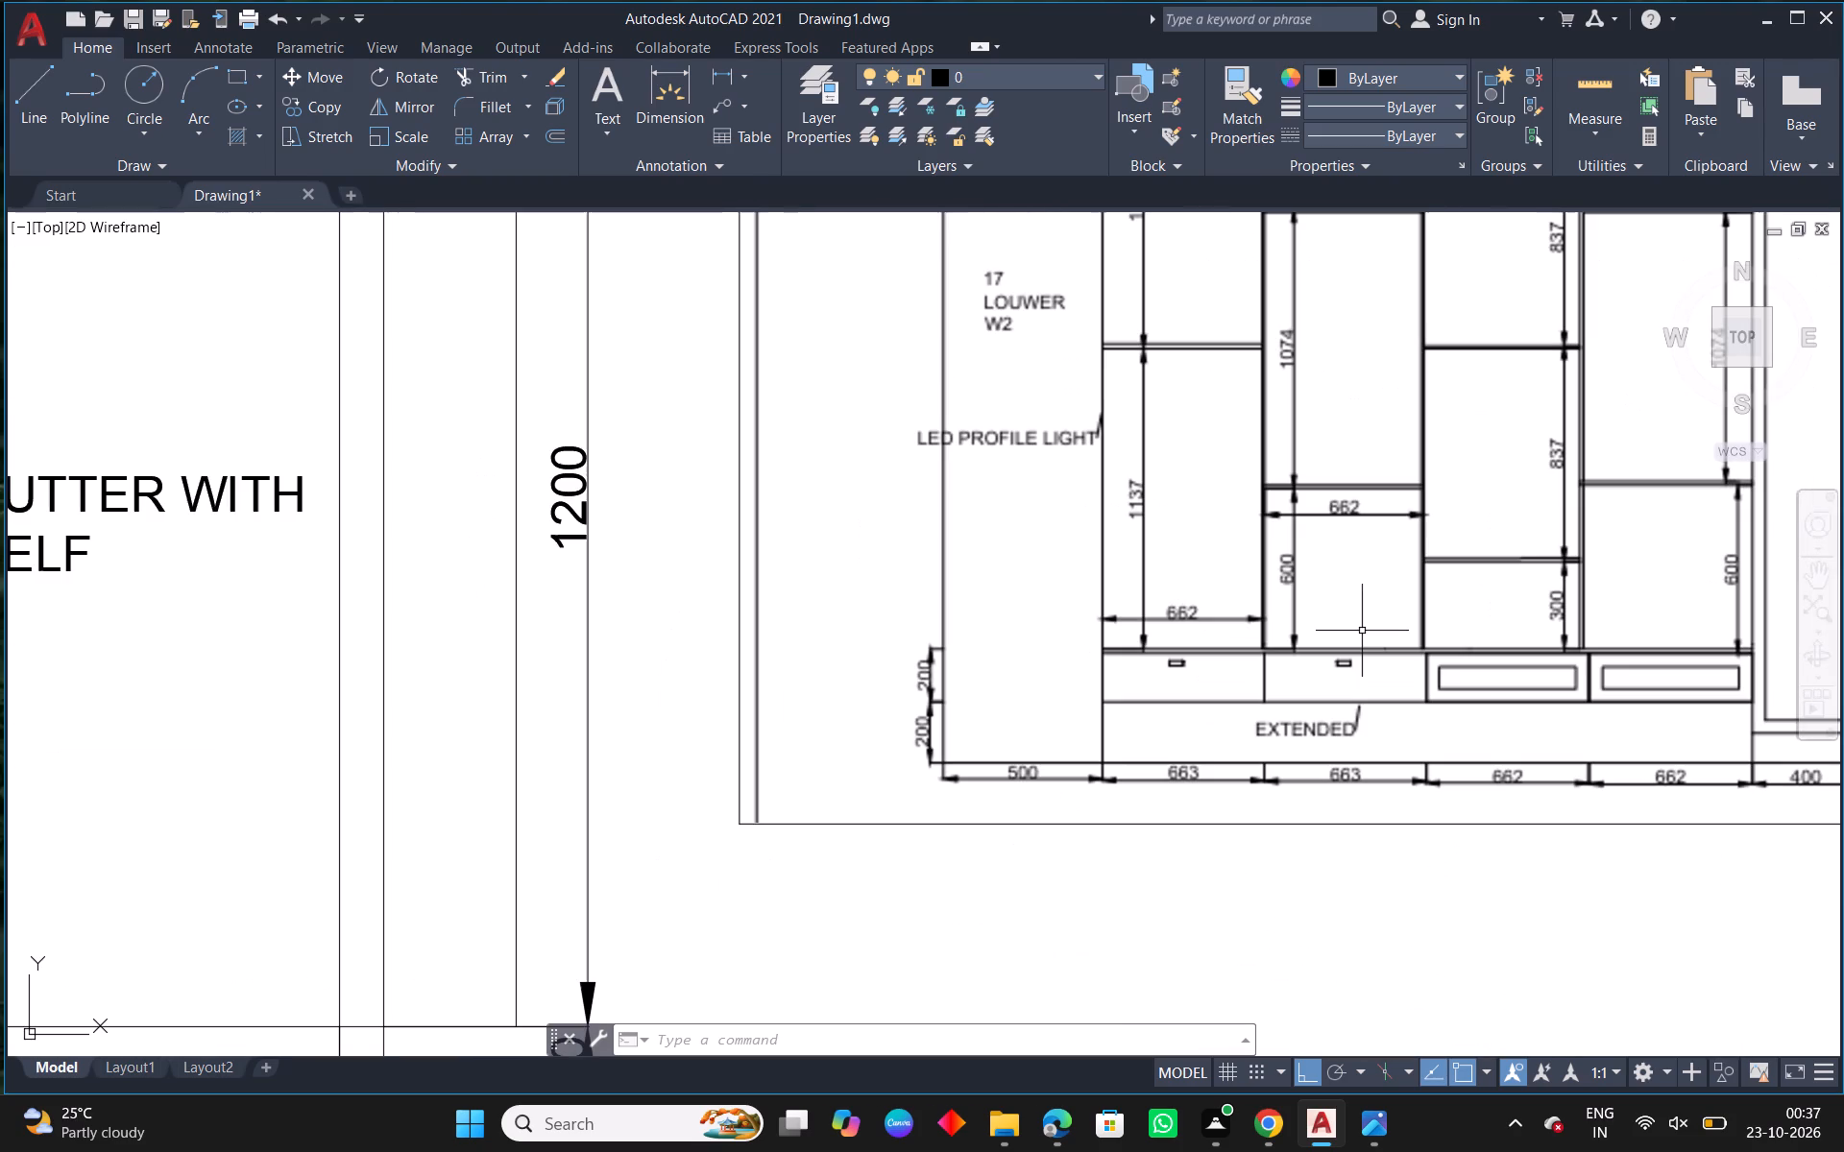
scroll(1362, 631, down, 1)
middle_drag(303, 607, 1003, 616)
scroll(1003, 616, down, 1)
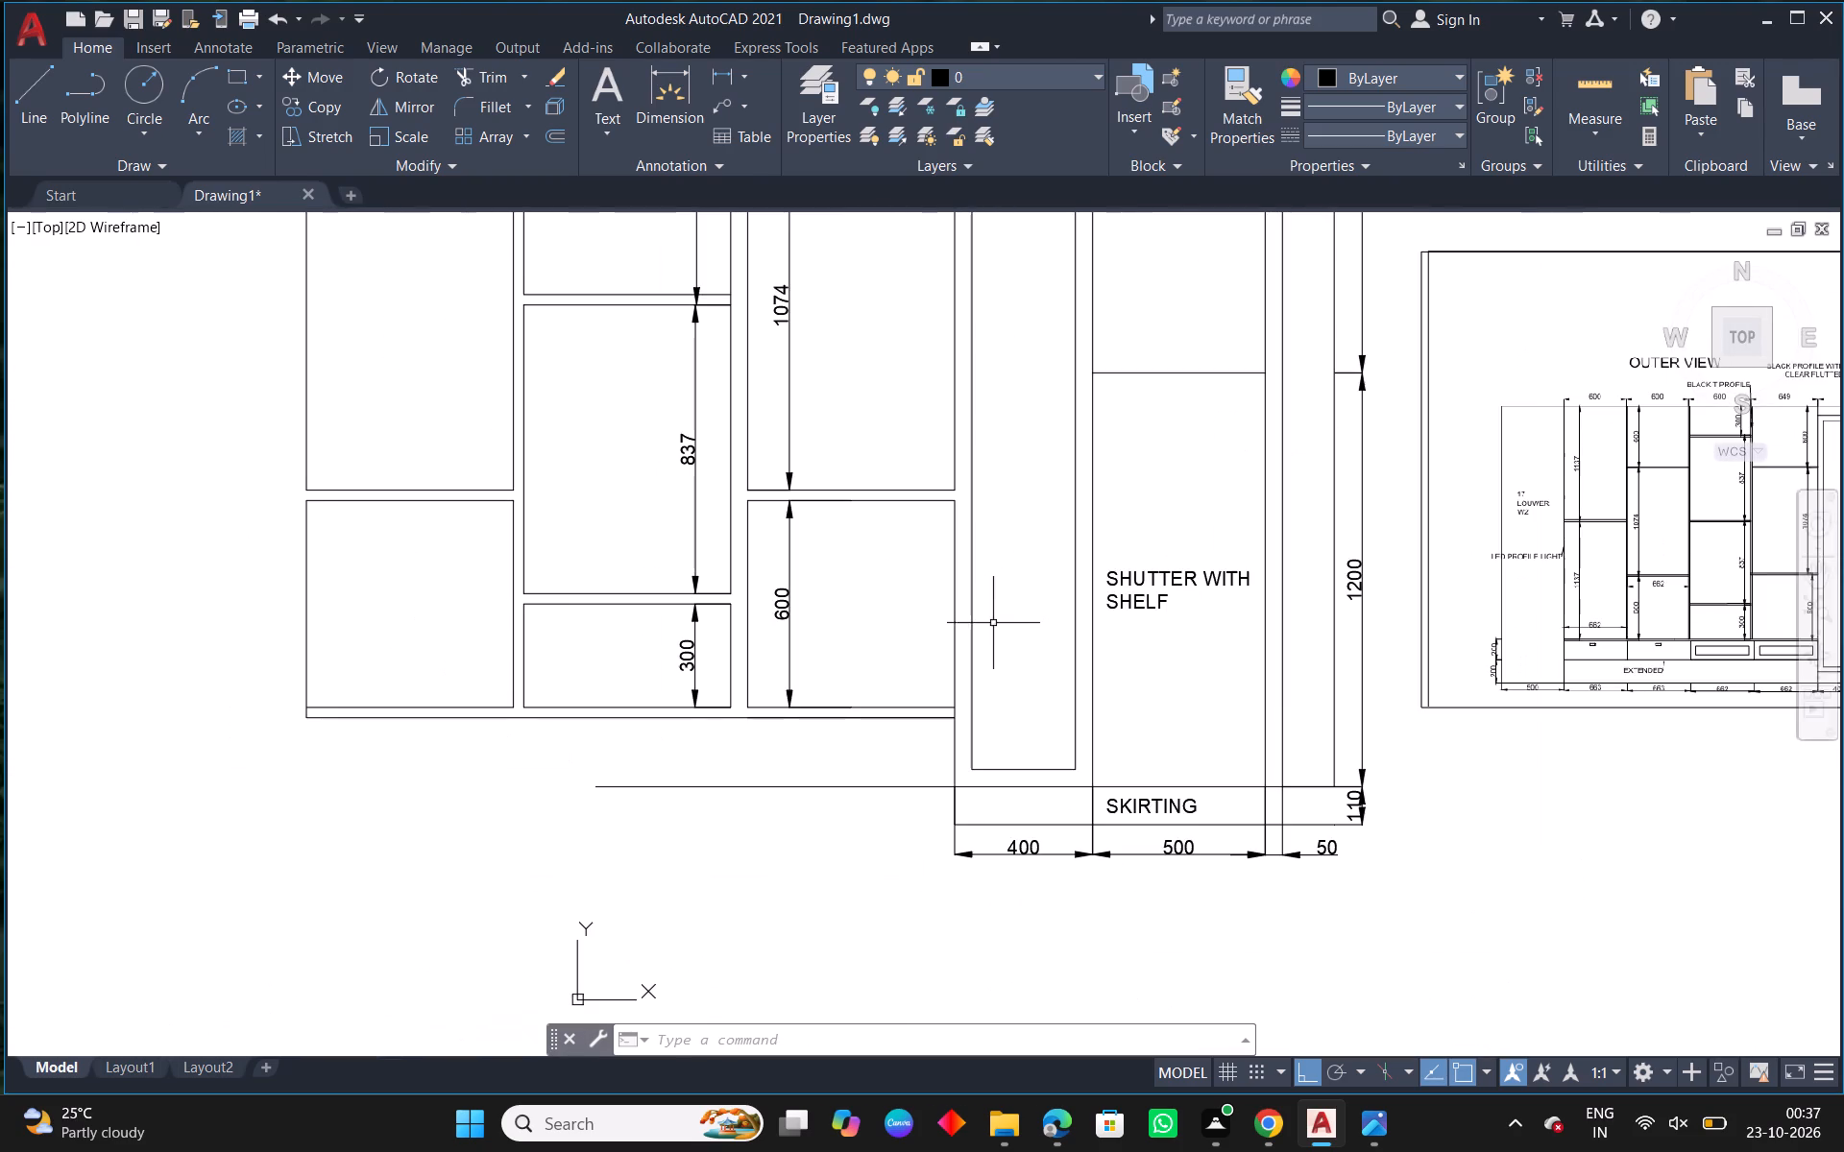
Dimension the new column's bottom compartment height, moving the lower extension origin up to the compartment's bottom line for a 600 span.
middle_drag(278, 562, 390, 629)
click(665, 114)
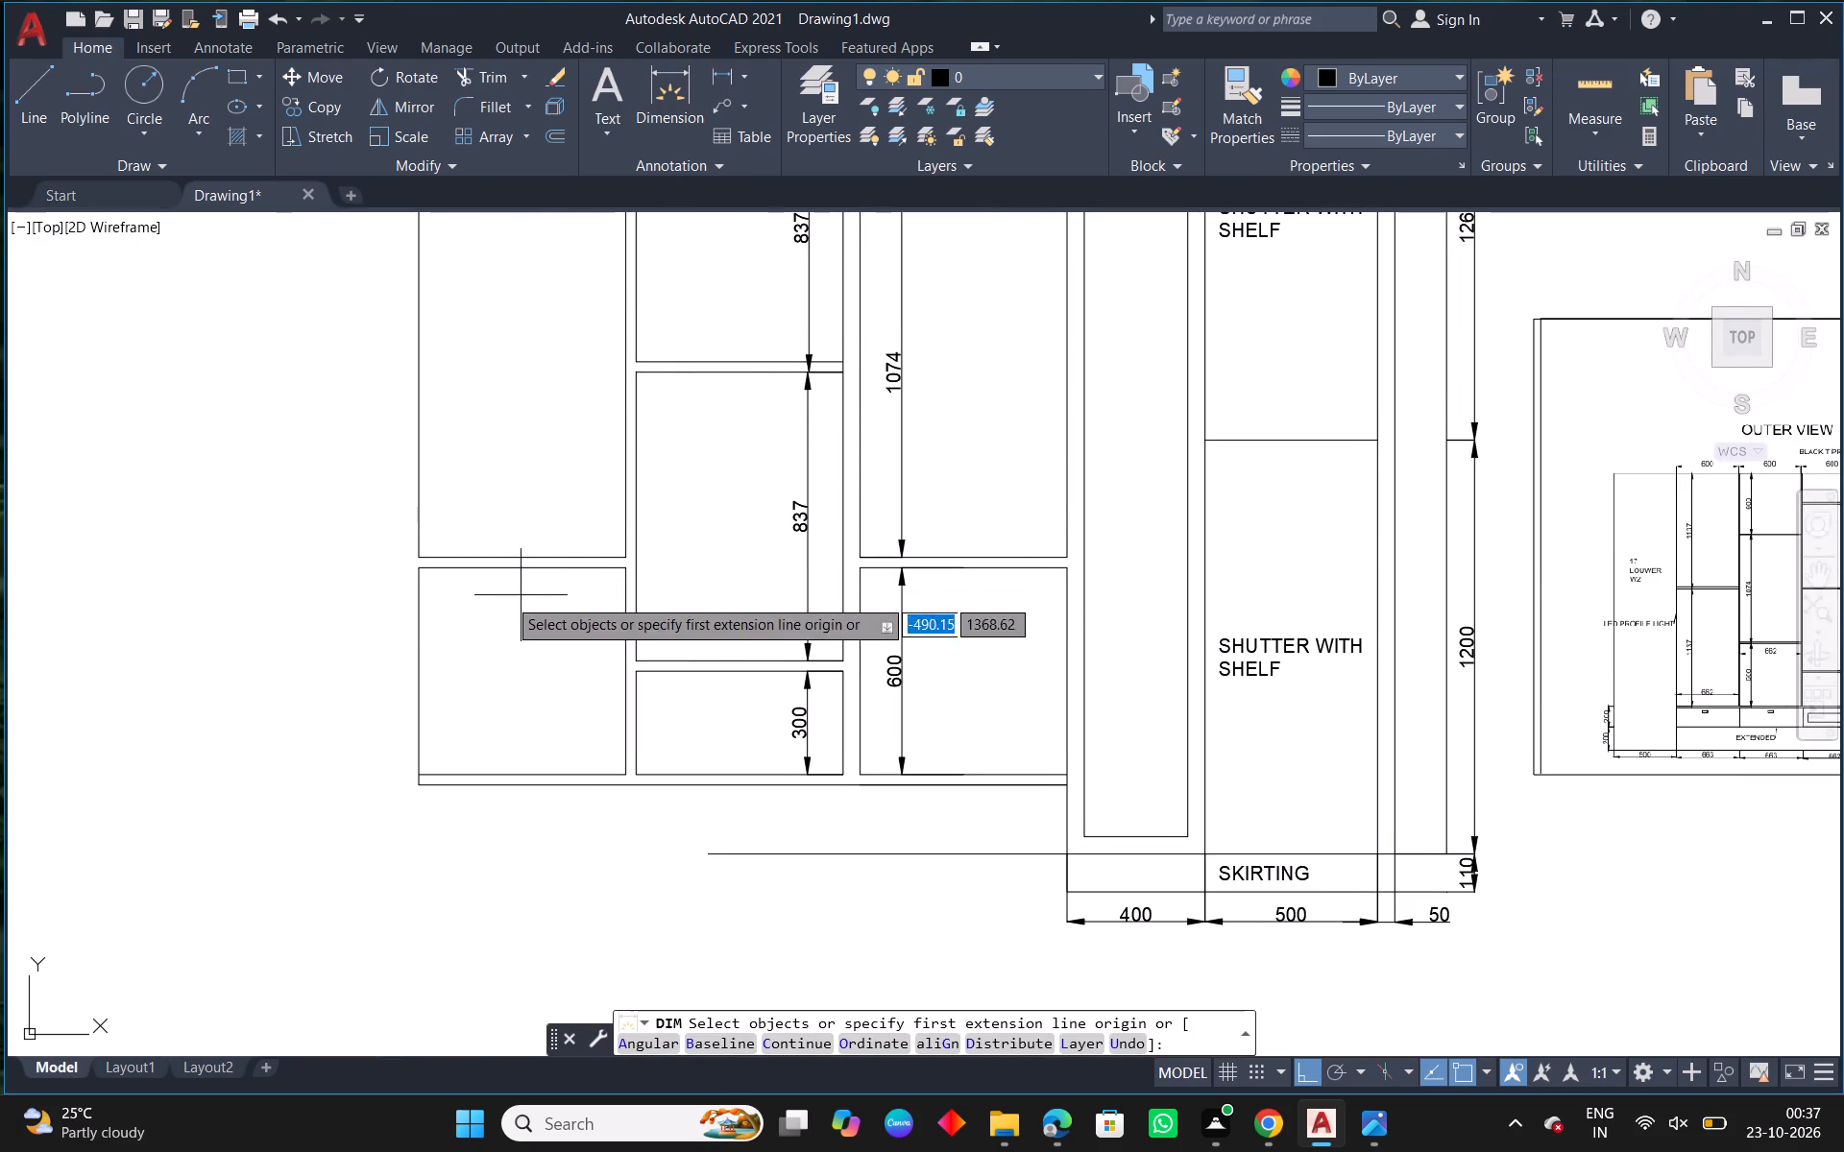
click(420, 618)
click(455, 616)
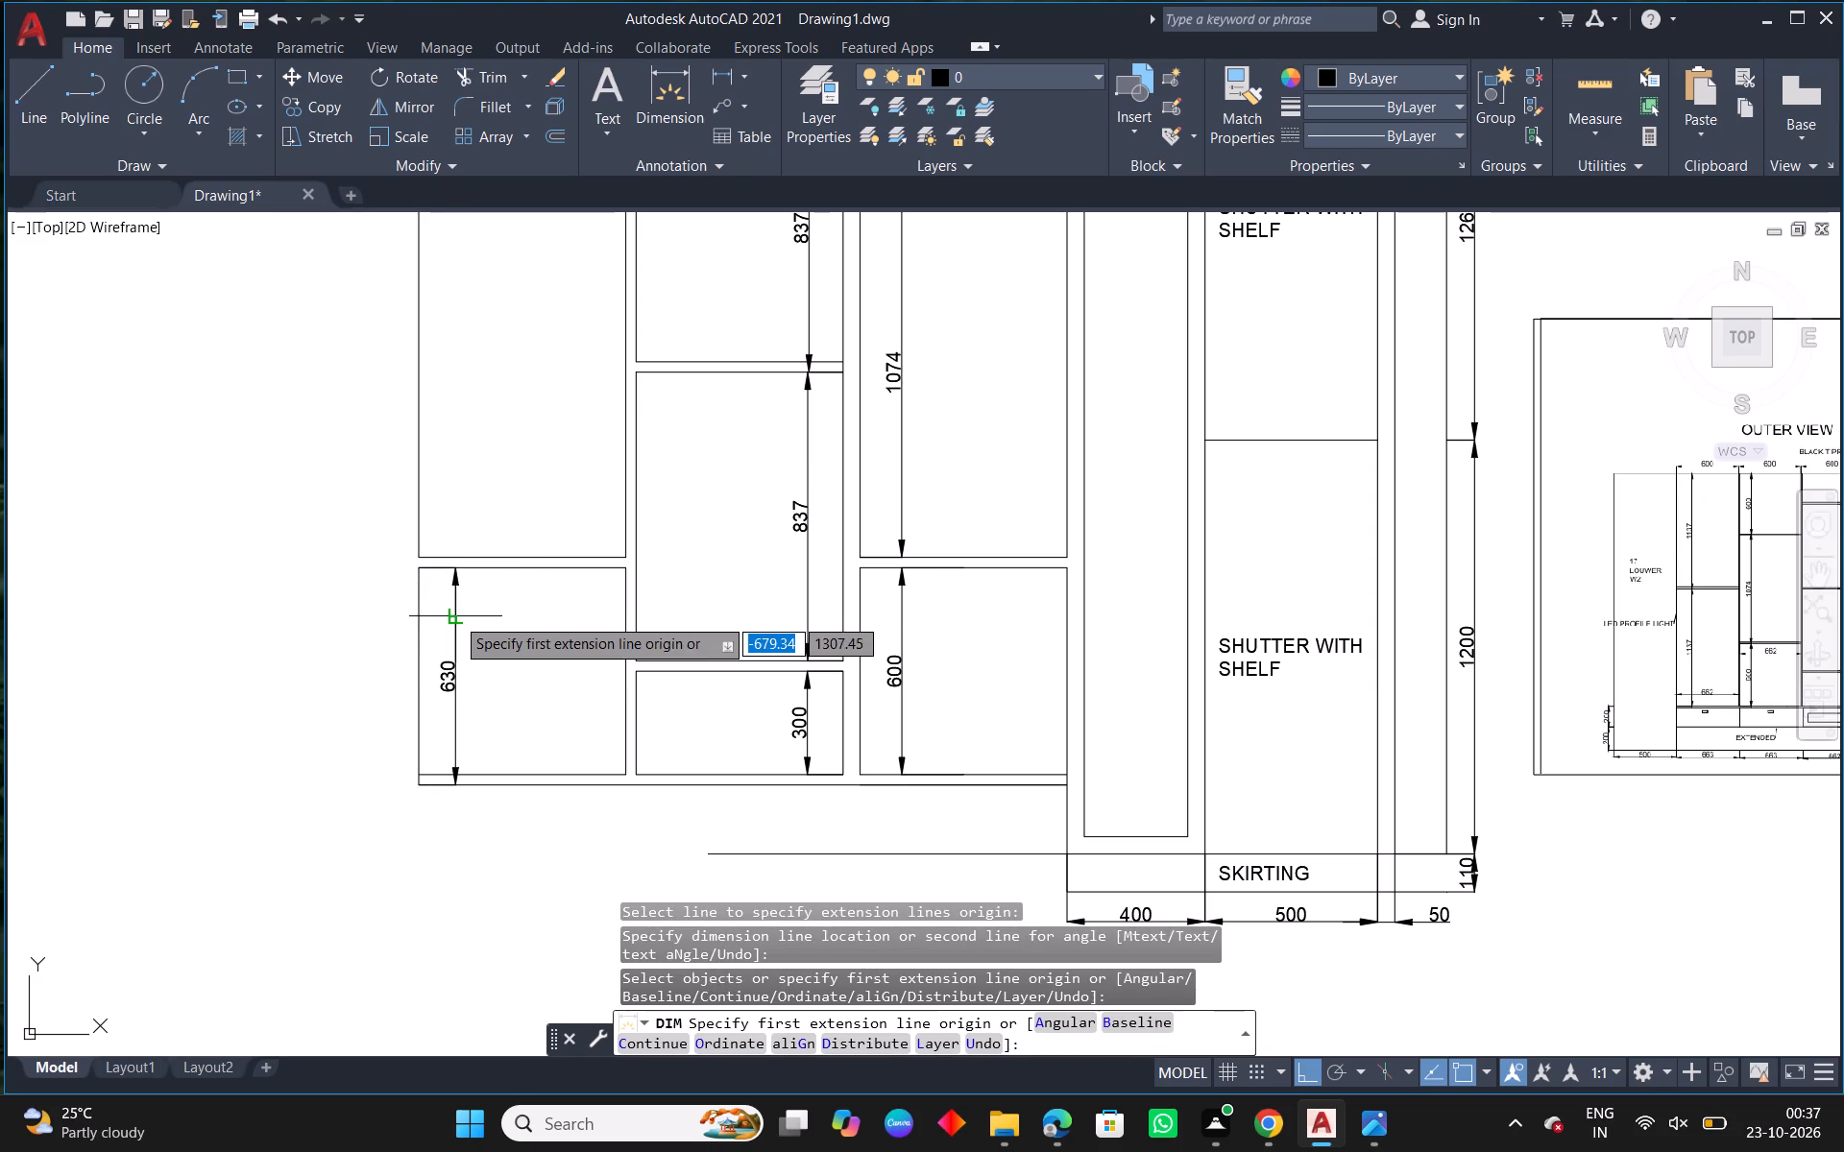
key(Escape)
middle_drag(453, 666, 532, 536)
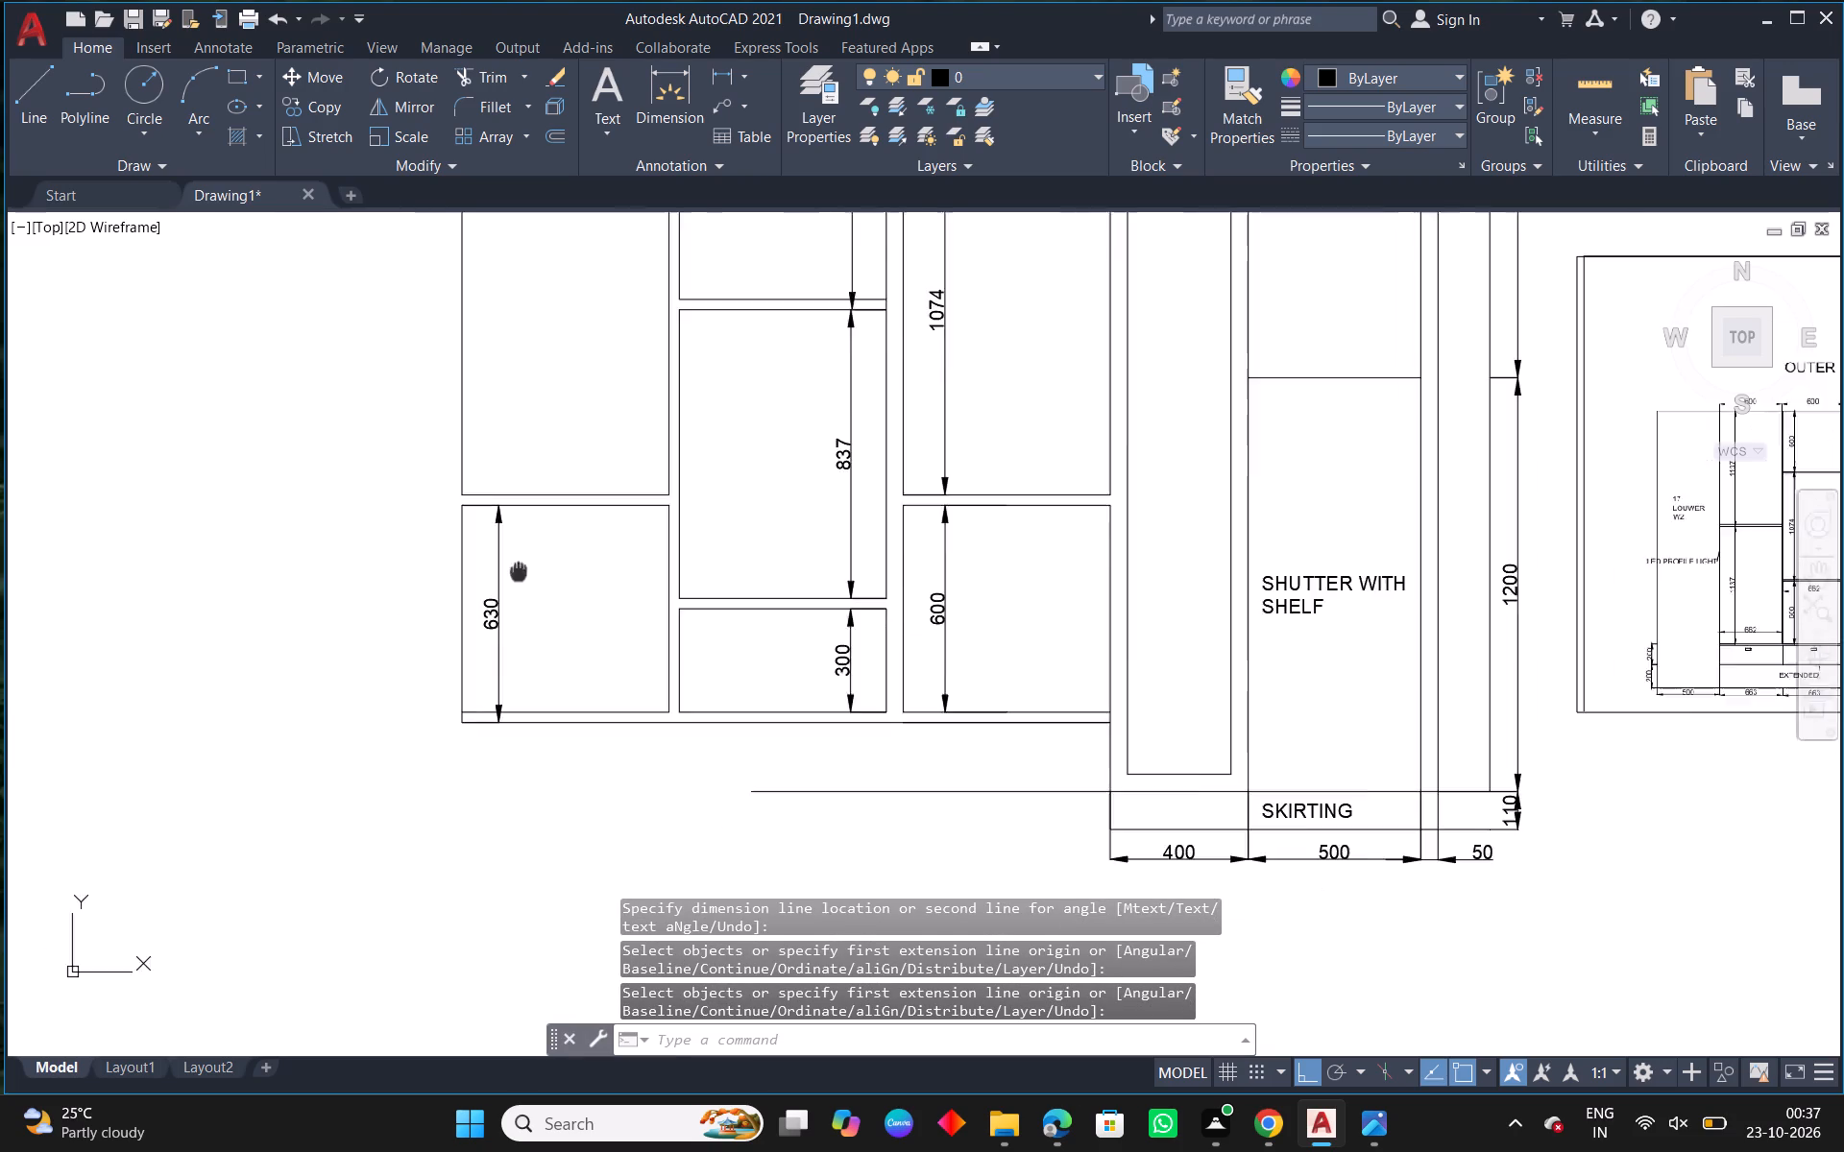
middle_drag(532, 536, 534, 516)
scroll(491, 621, up, 2)
click(593, 627)
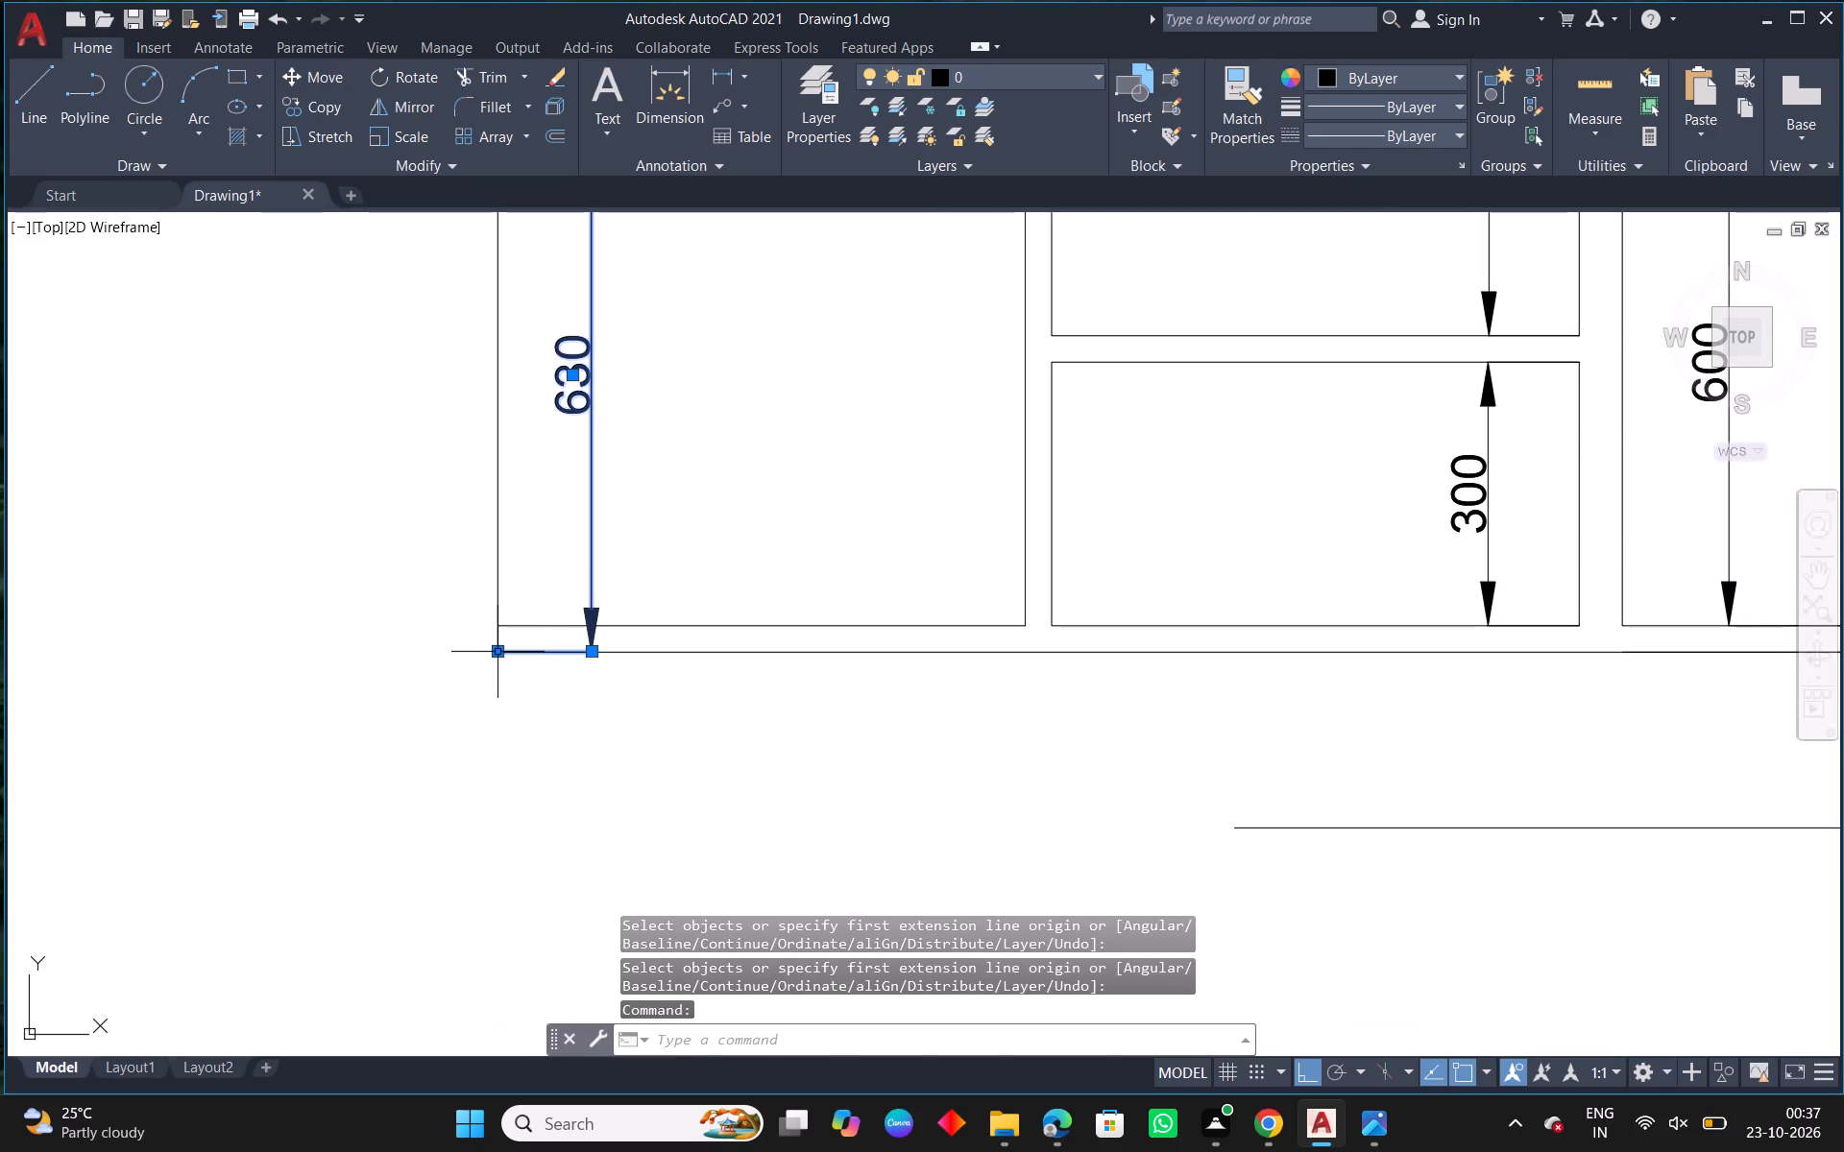
click(497, 653)
click(500, 631)
key(Escape)
Add a vertical dimension along the new column's outer edge, from the column top to the lower shelf.
scroll(634, 637, down, 4)
middle_drag(738, 485, 704, 583)
scroll(650, 565, up, 1)
right_click(619, 536)
click(701, 548)
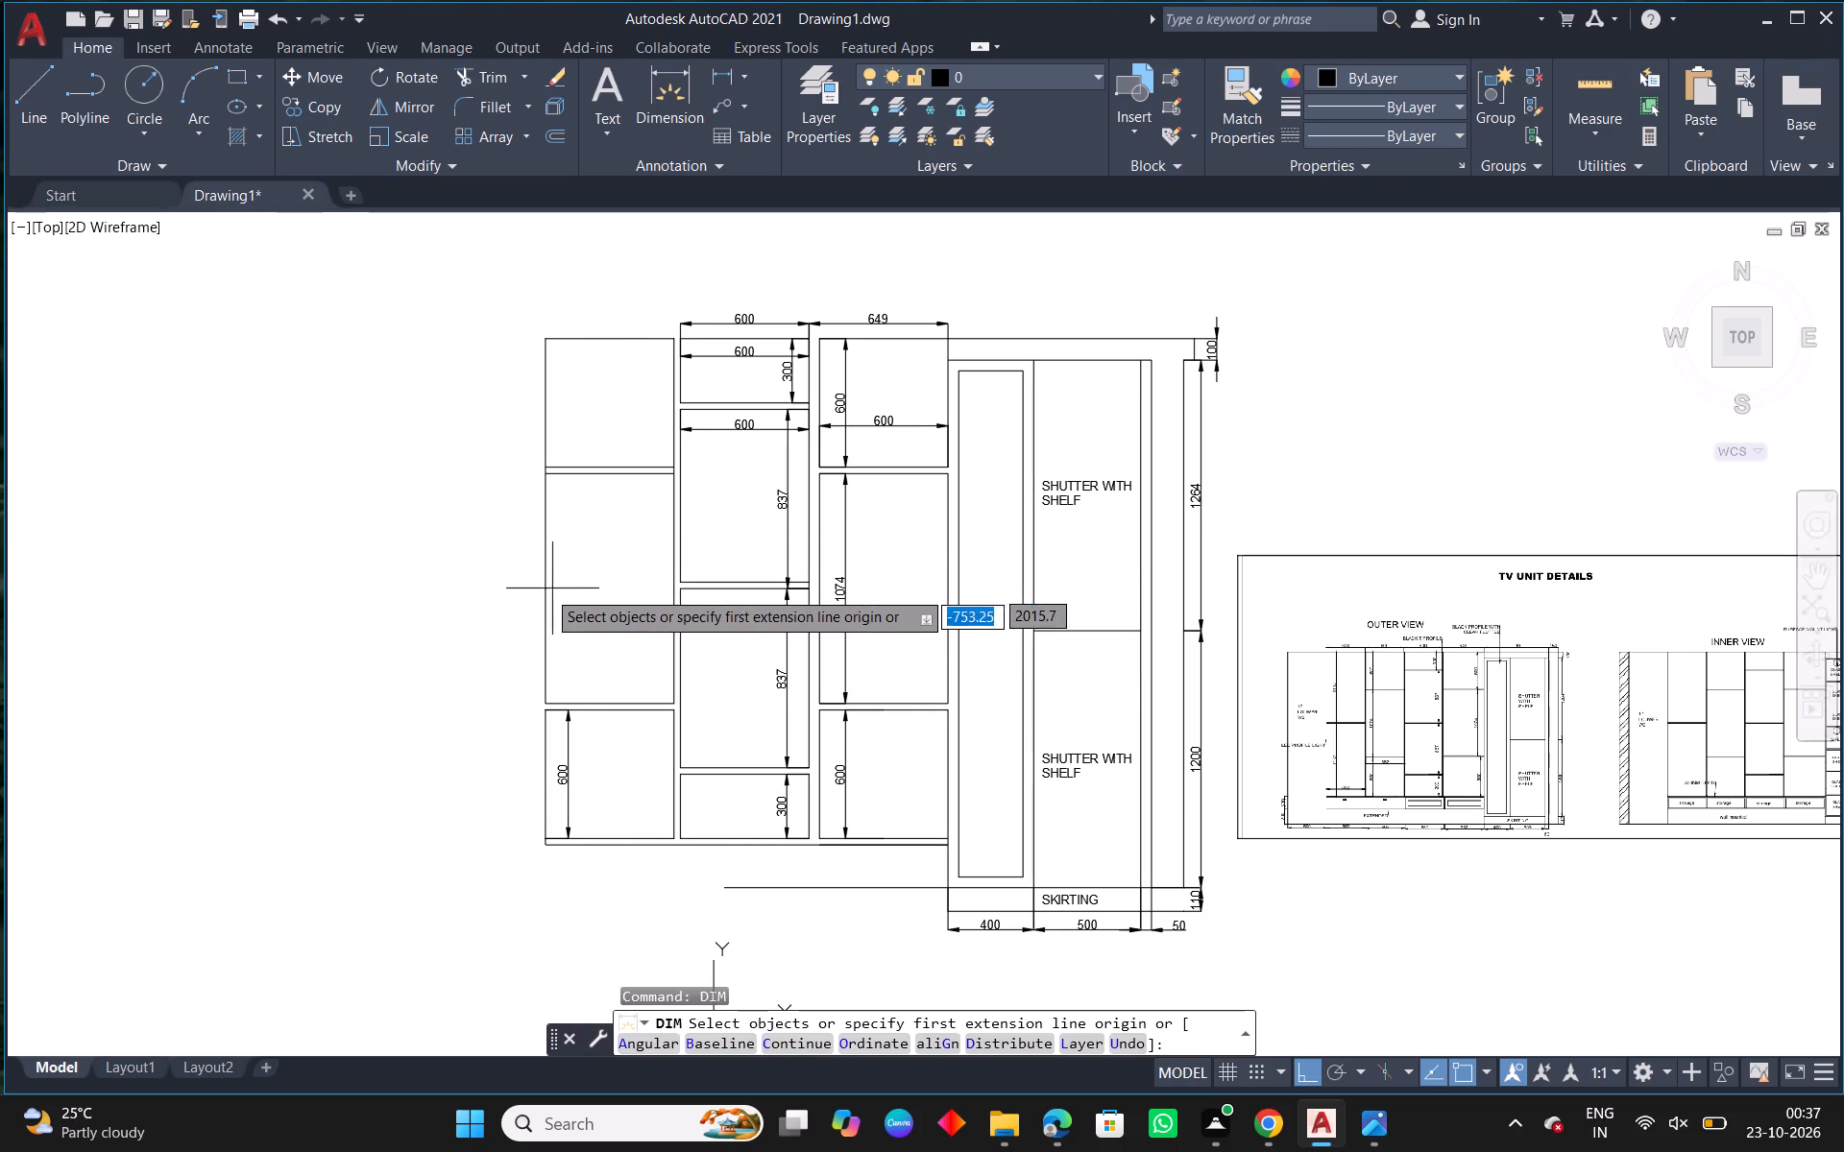
click(549, 588)
click(574, 592)
right_click(573, 591)
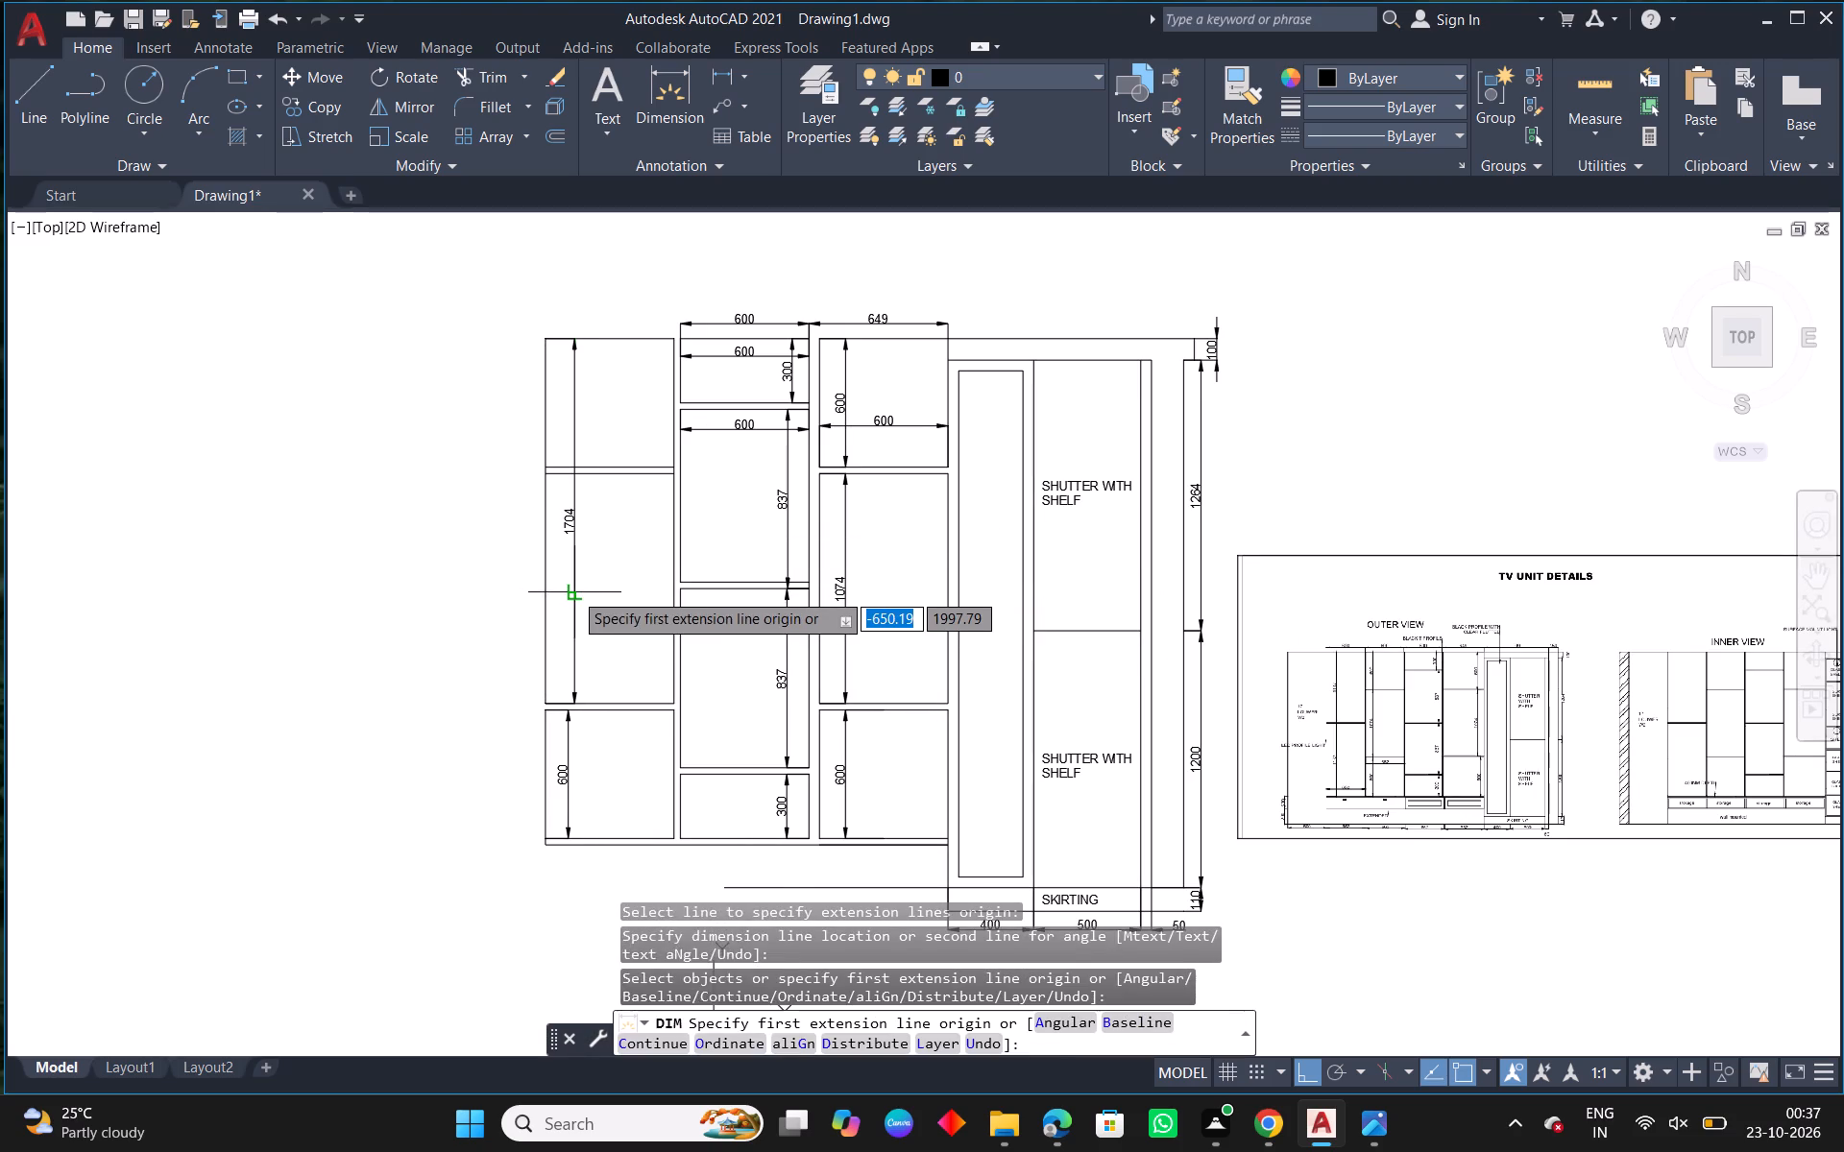
click(649, 610)
Stretch the new vertical dimension's upper extension origin down to the first shelf's lower line so it spans 1074.
scroll(590, 441, up, 2)
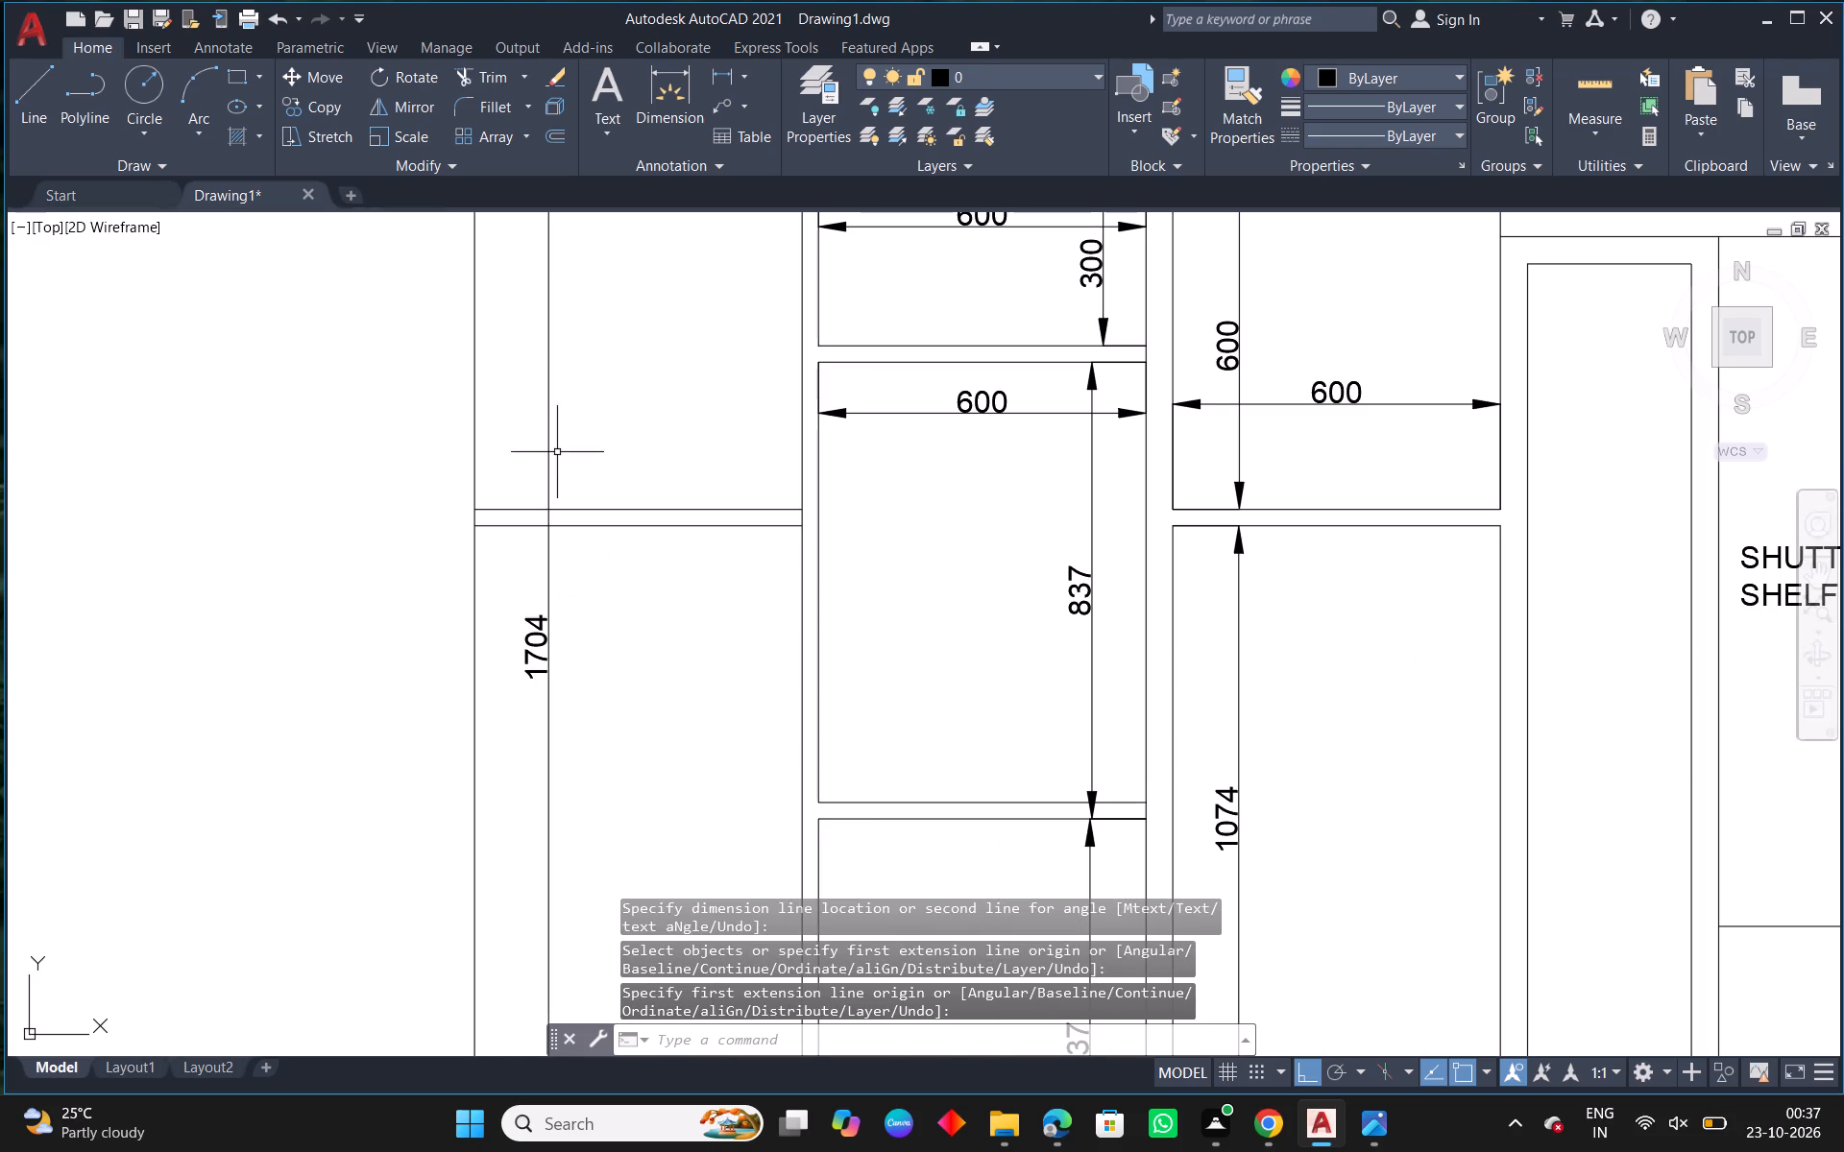
click(546, 463)
middle_drag(585, 506, 609, 695)
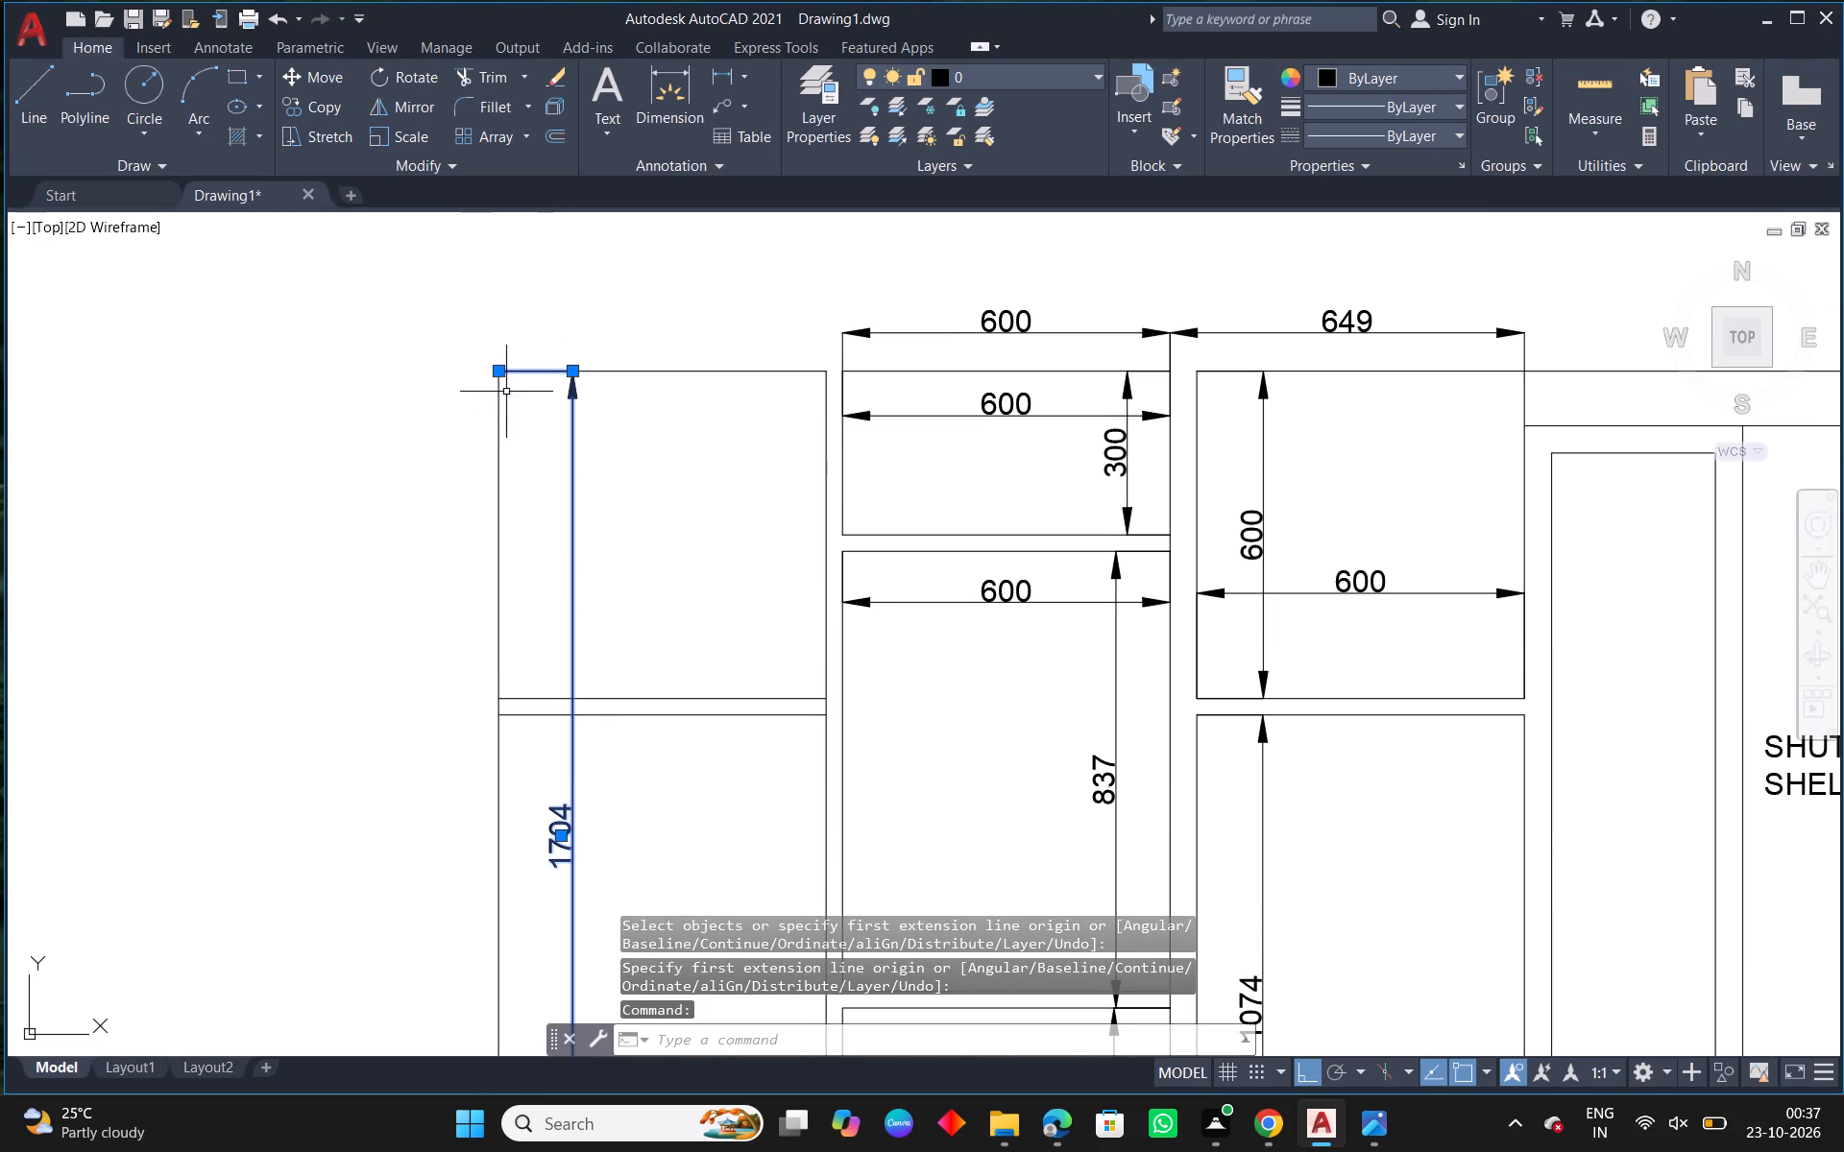
click(499, 367)
click(504, 712)
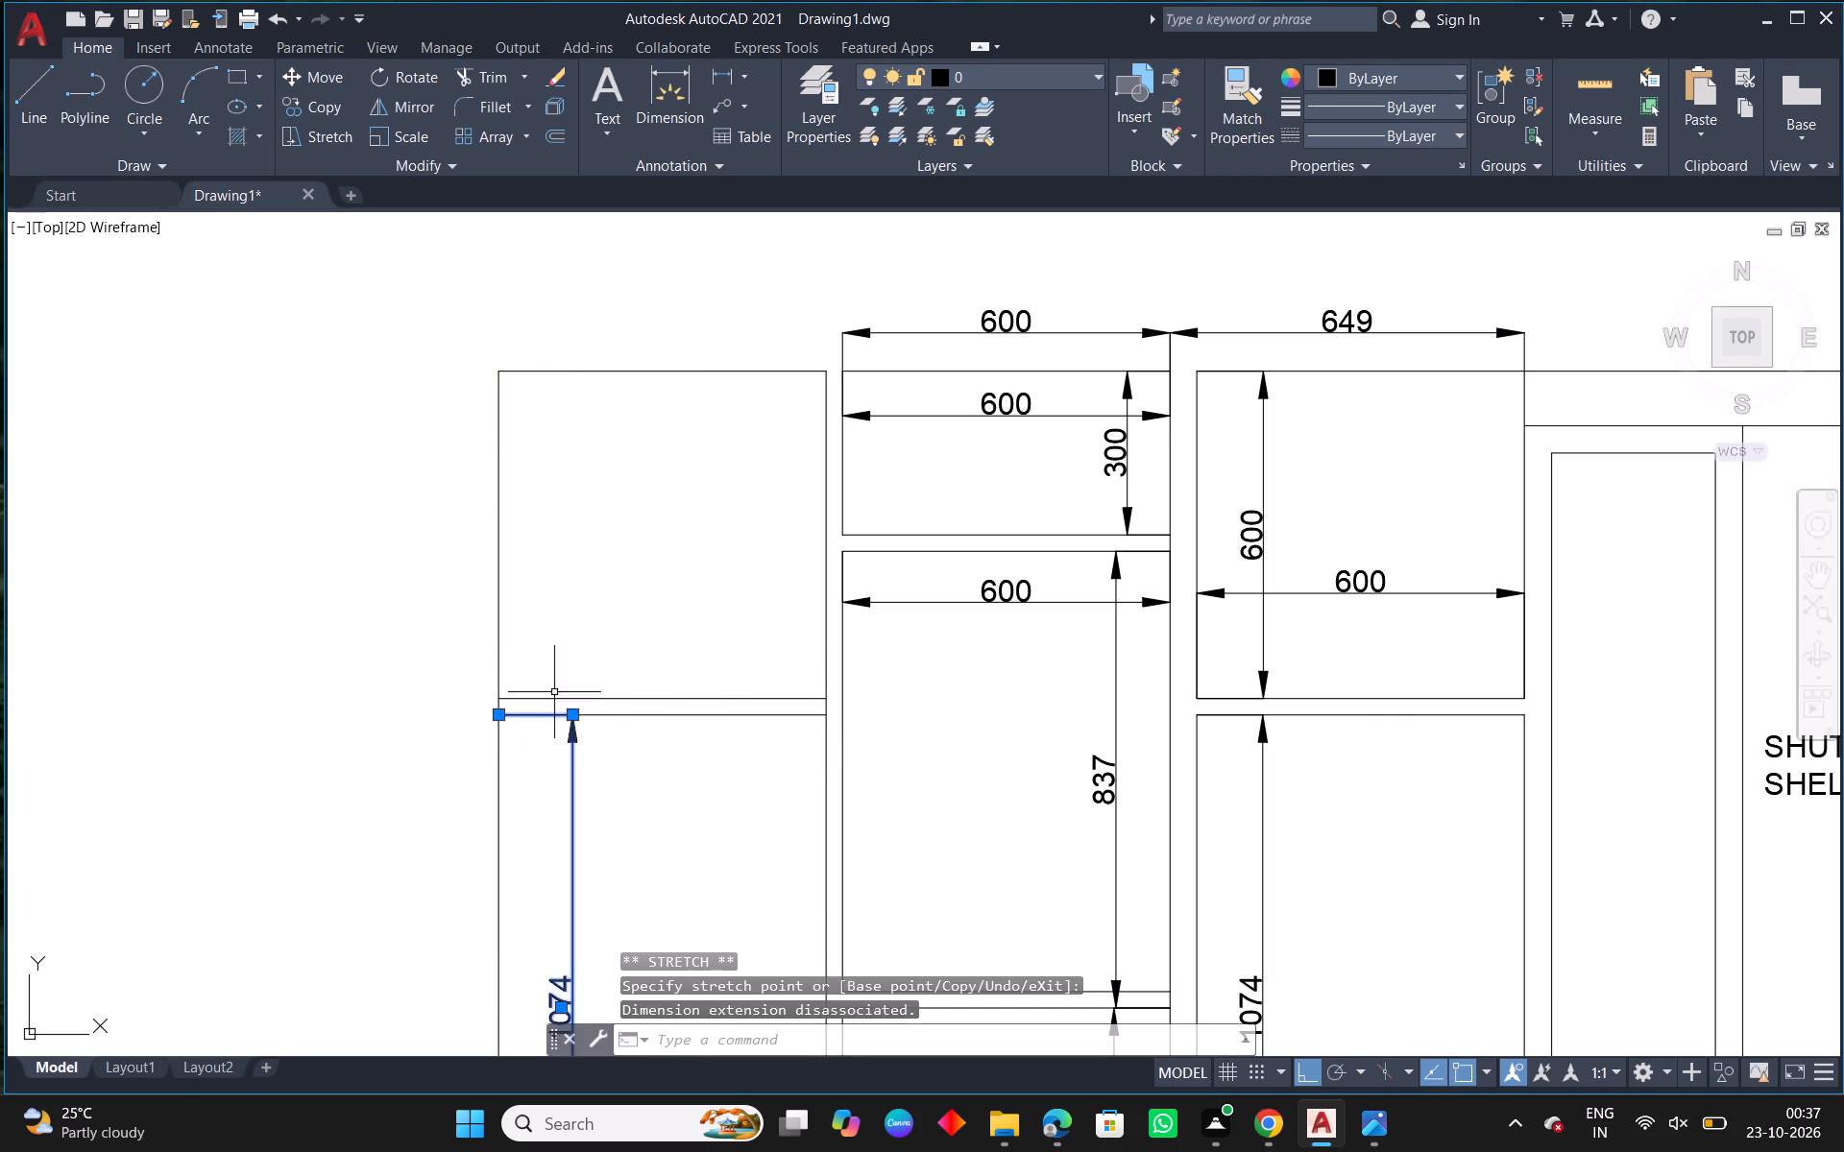
scroll(613, 673, down, 2)
middle_drag(665, 700, 665, 488)
scroll(618, 612, up, 2)
middle_drag(685, 655, 701, 586)
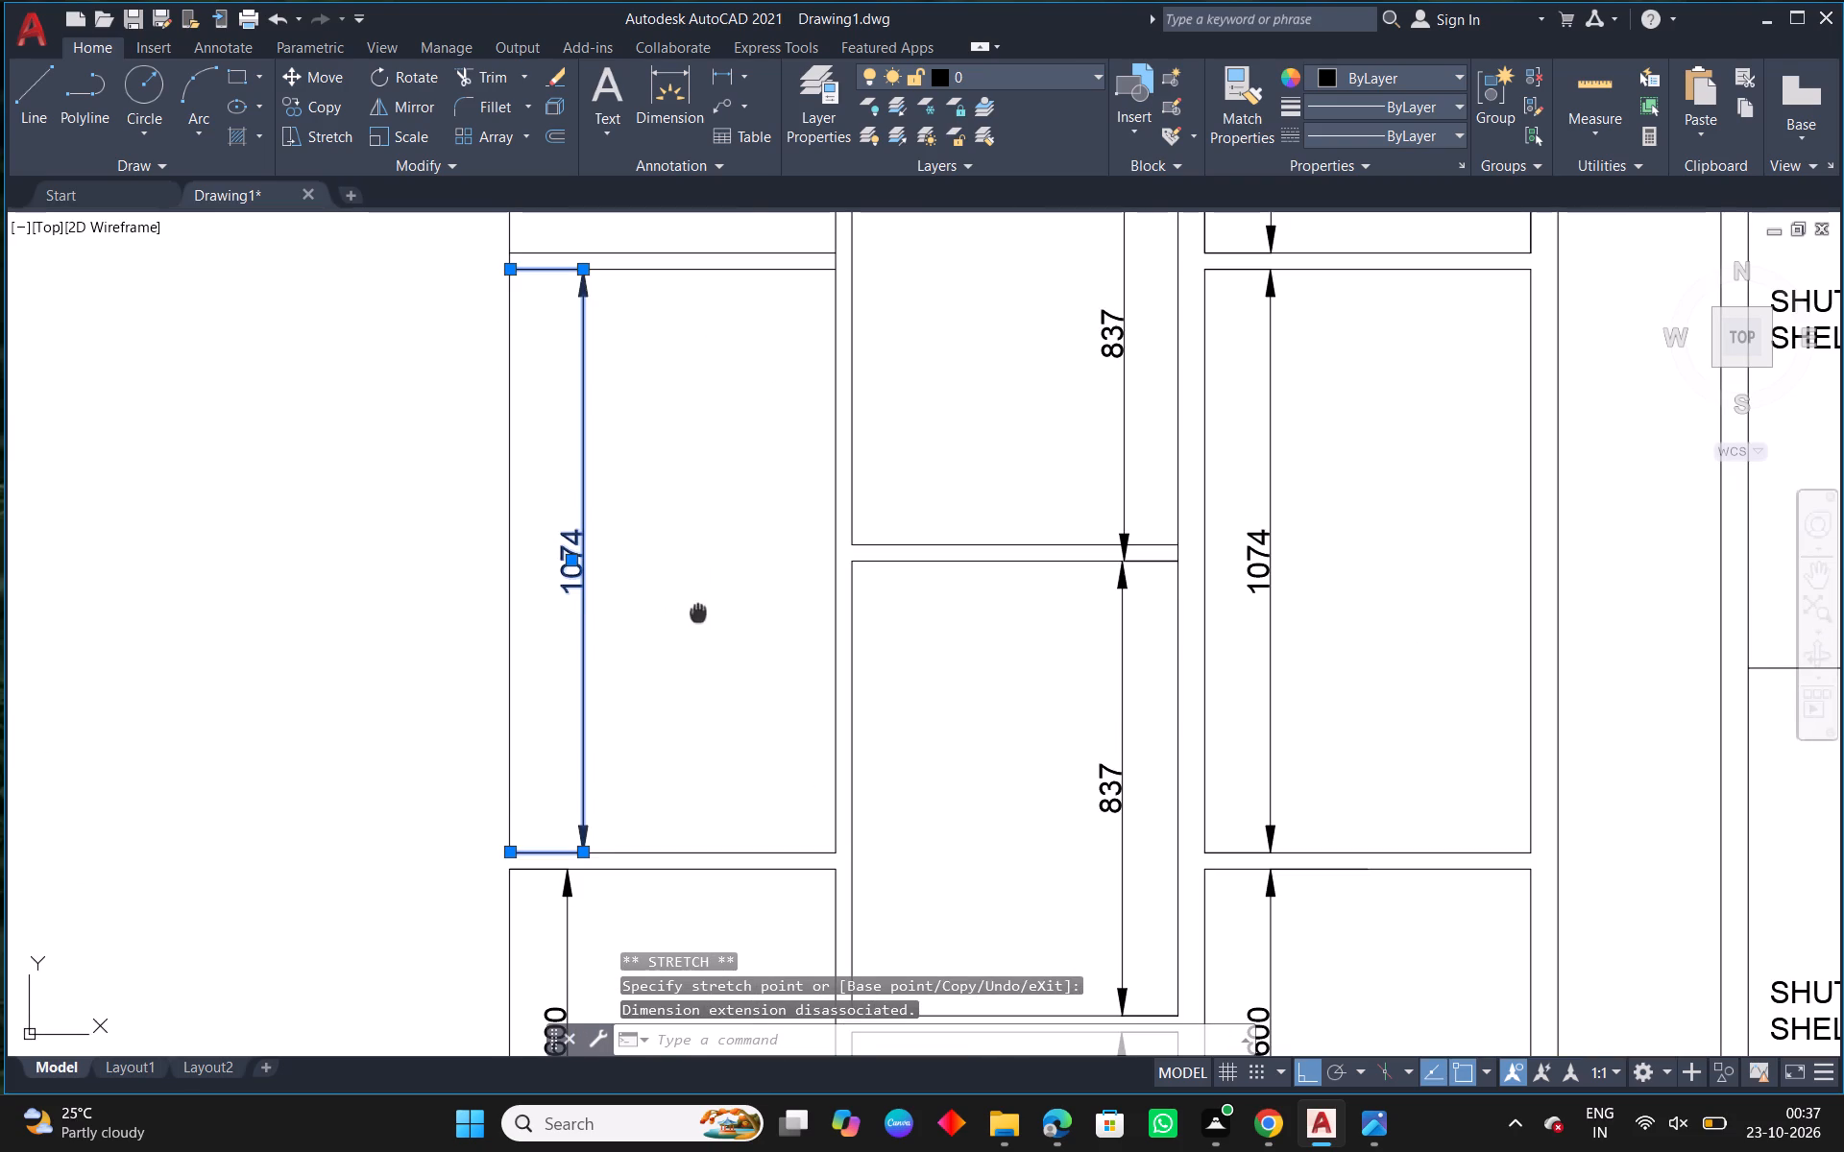
middle_drag(701, 586, 702, 552)
key(Escape)
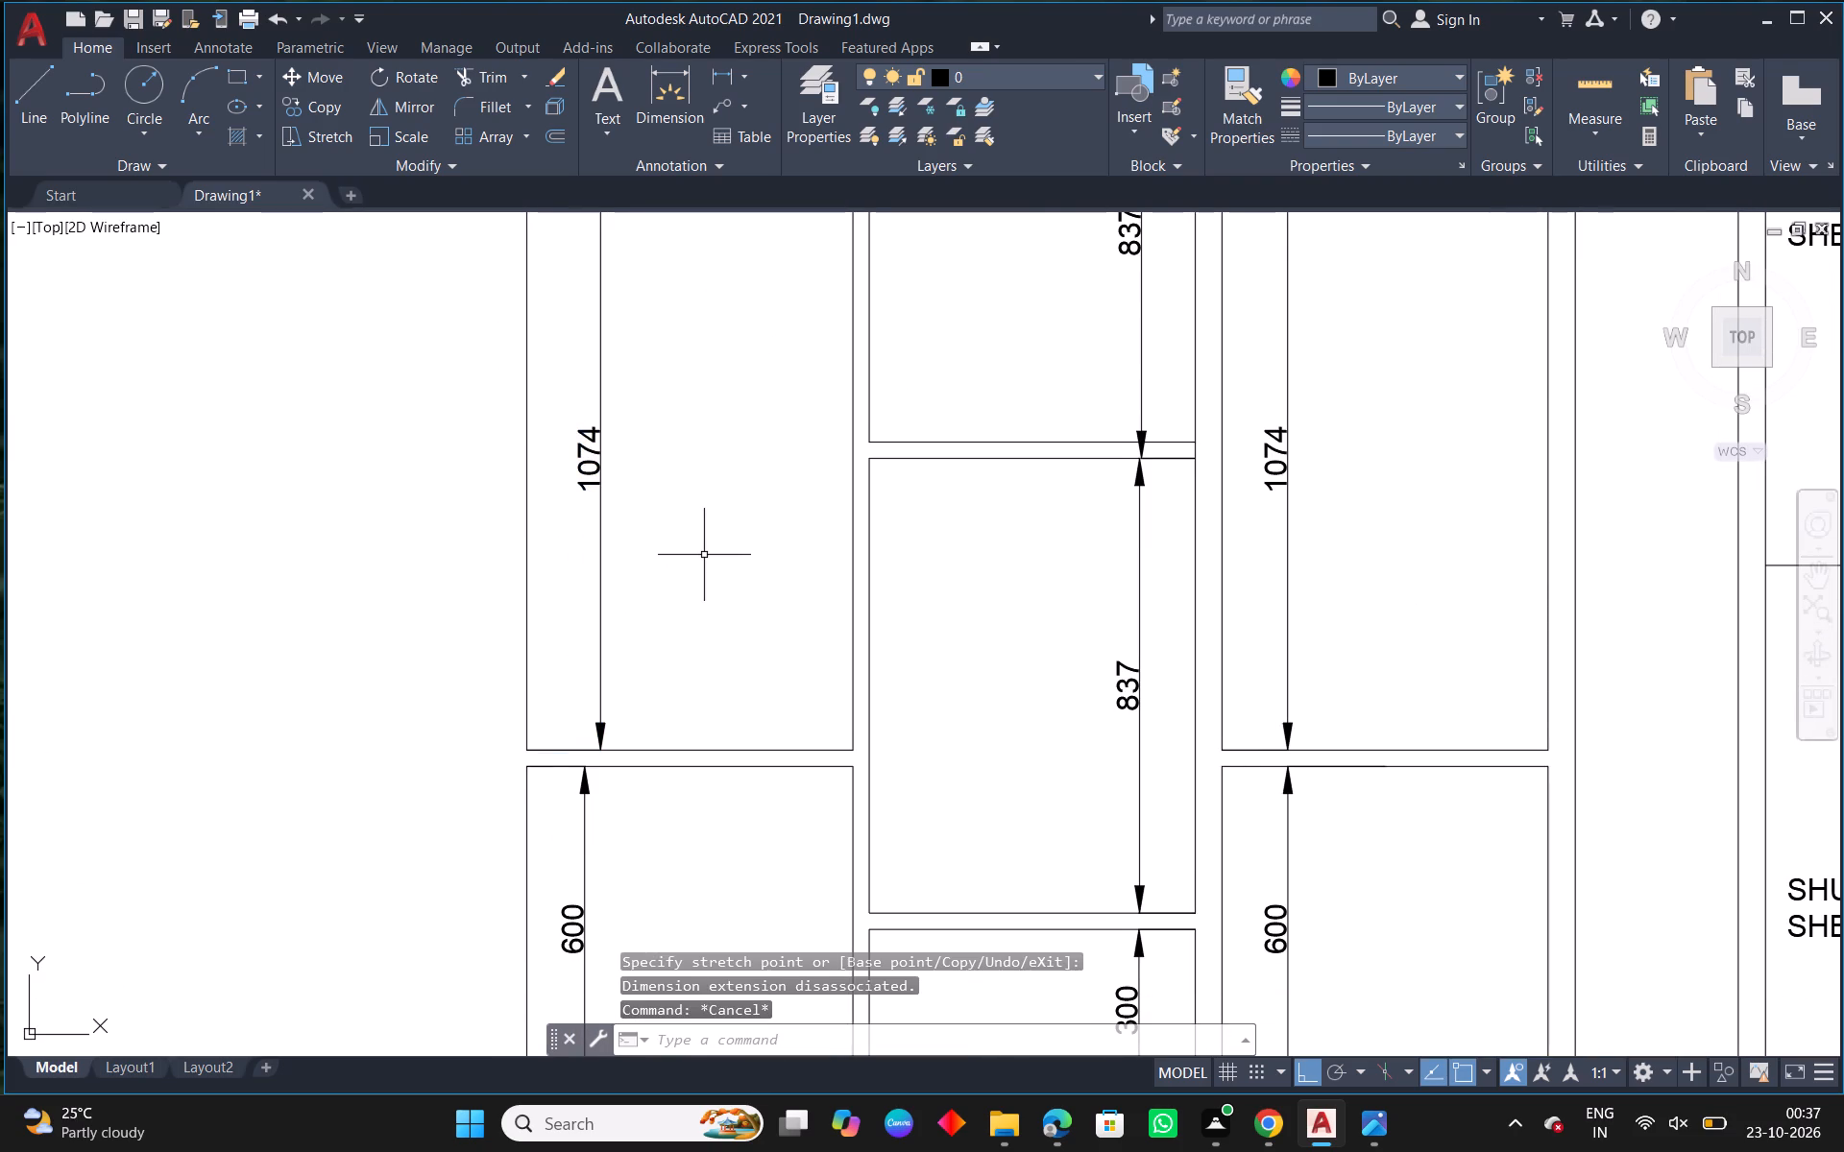
Add a vertical dimension inside the new column, measured along its outer edge from the column top.
scroll(749, 726, down, 2)
middle_drag(762, 565, 595, 659)
scroll(517, 506, up, 1)
right_click(530, 495)
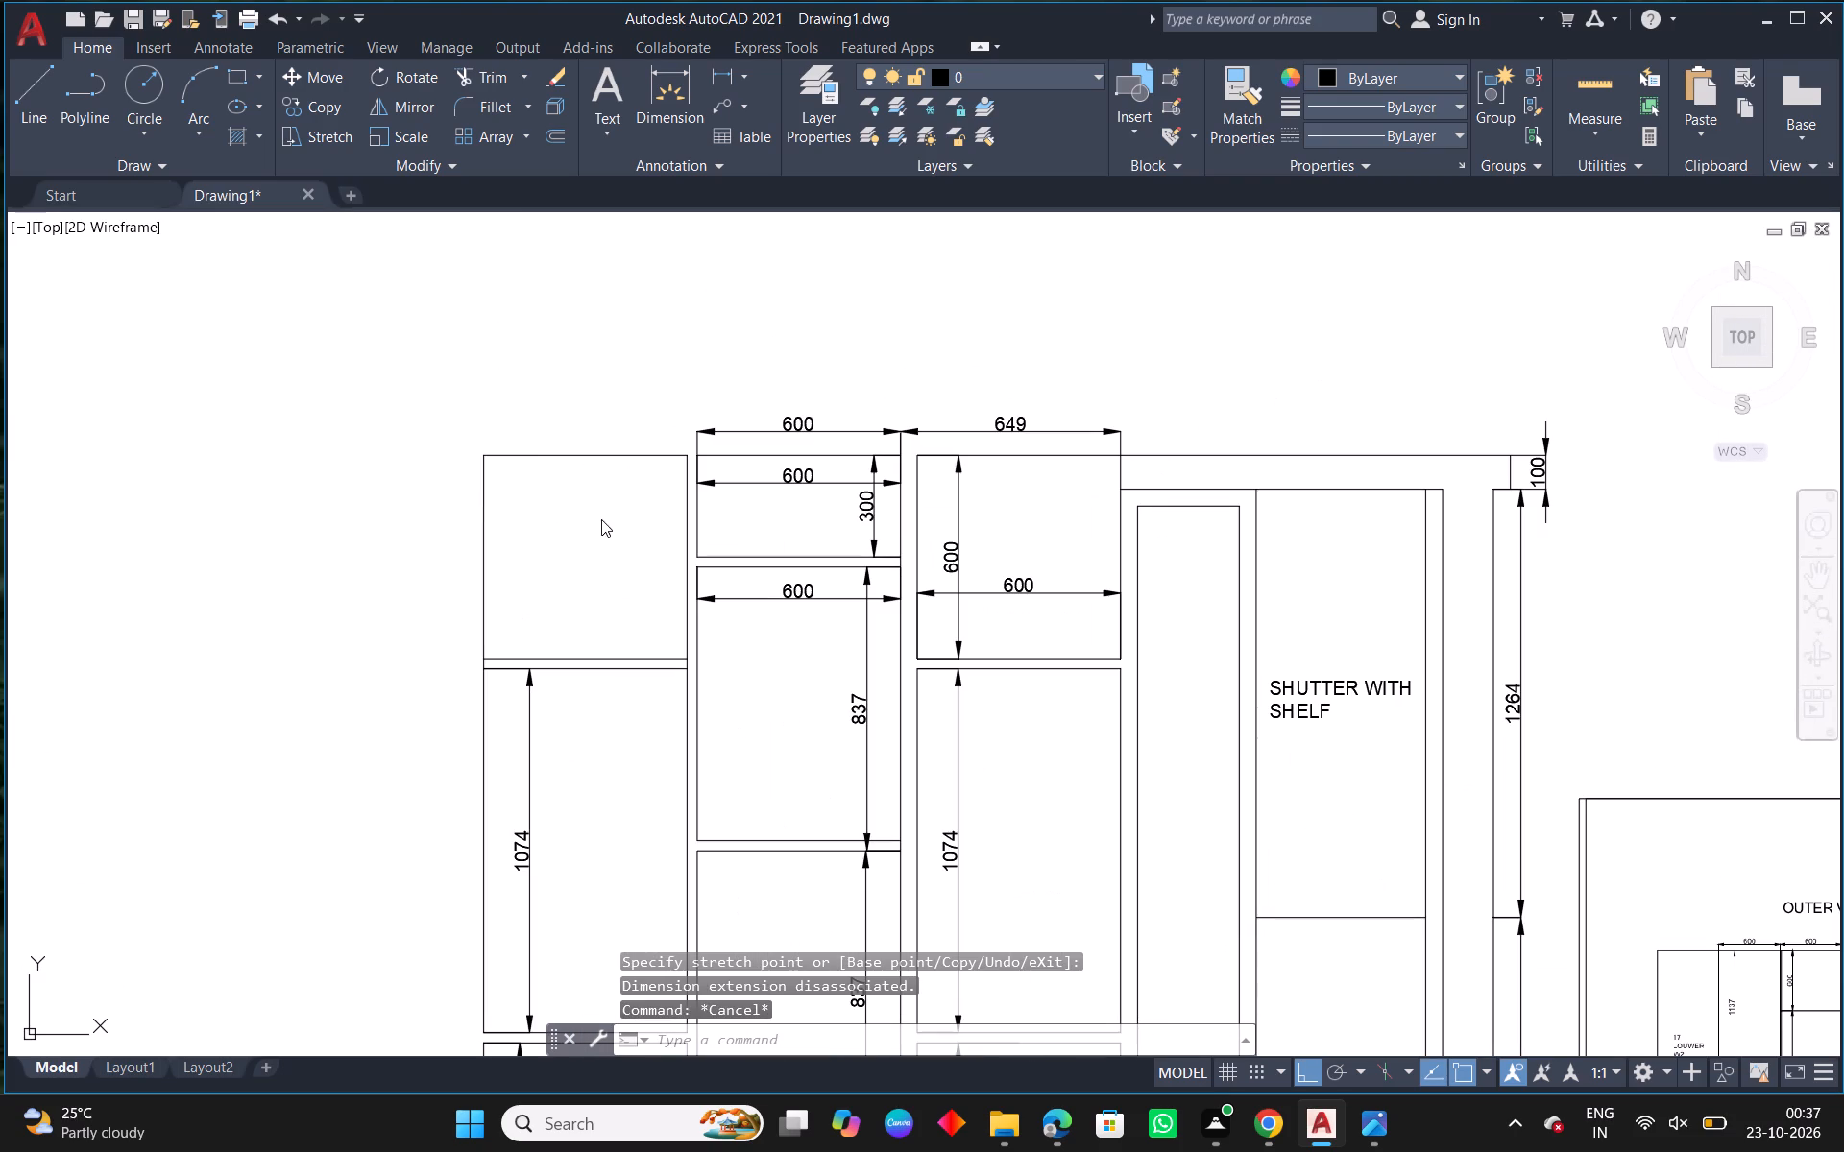
click(608, 519)
click(483, 566)
click(565, 567)
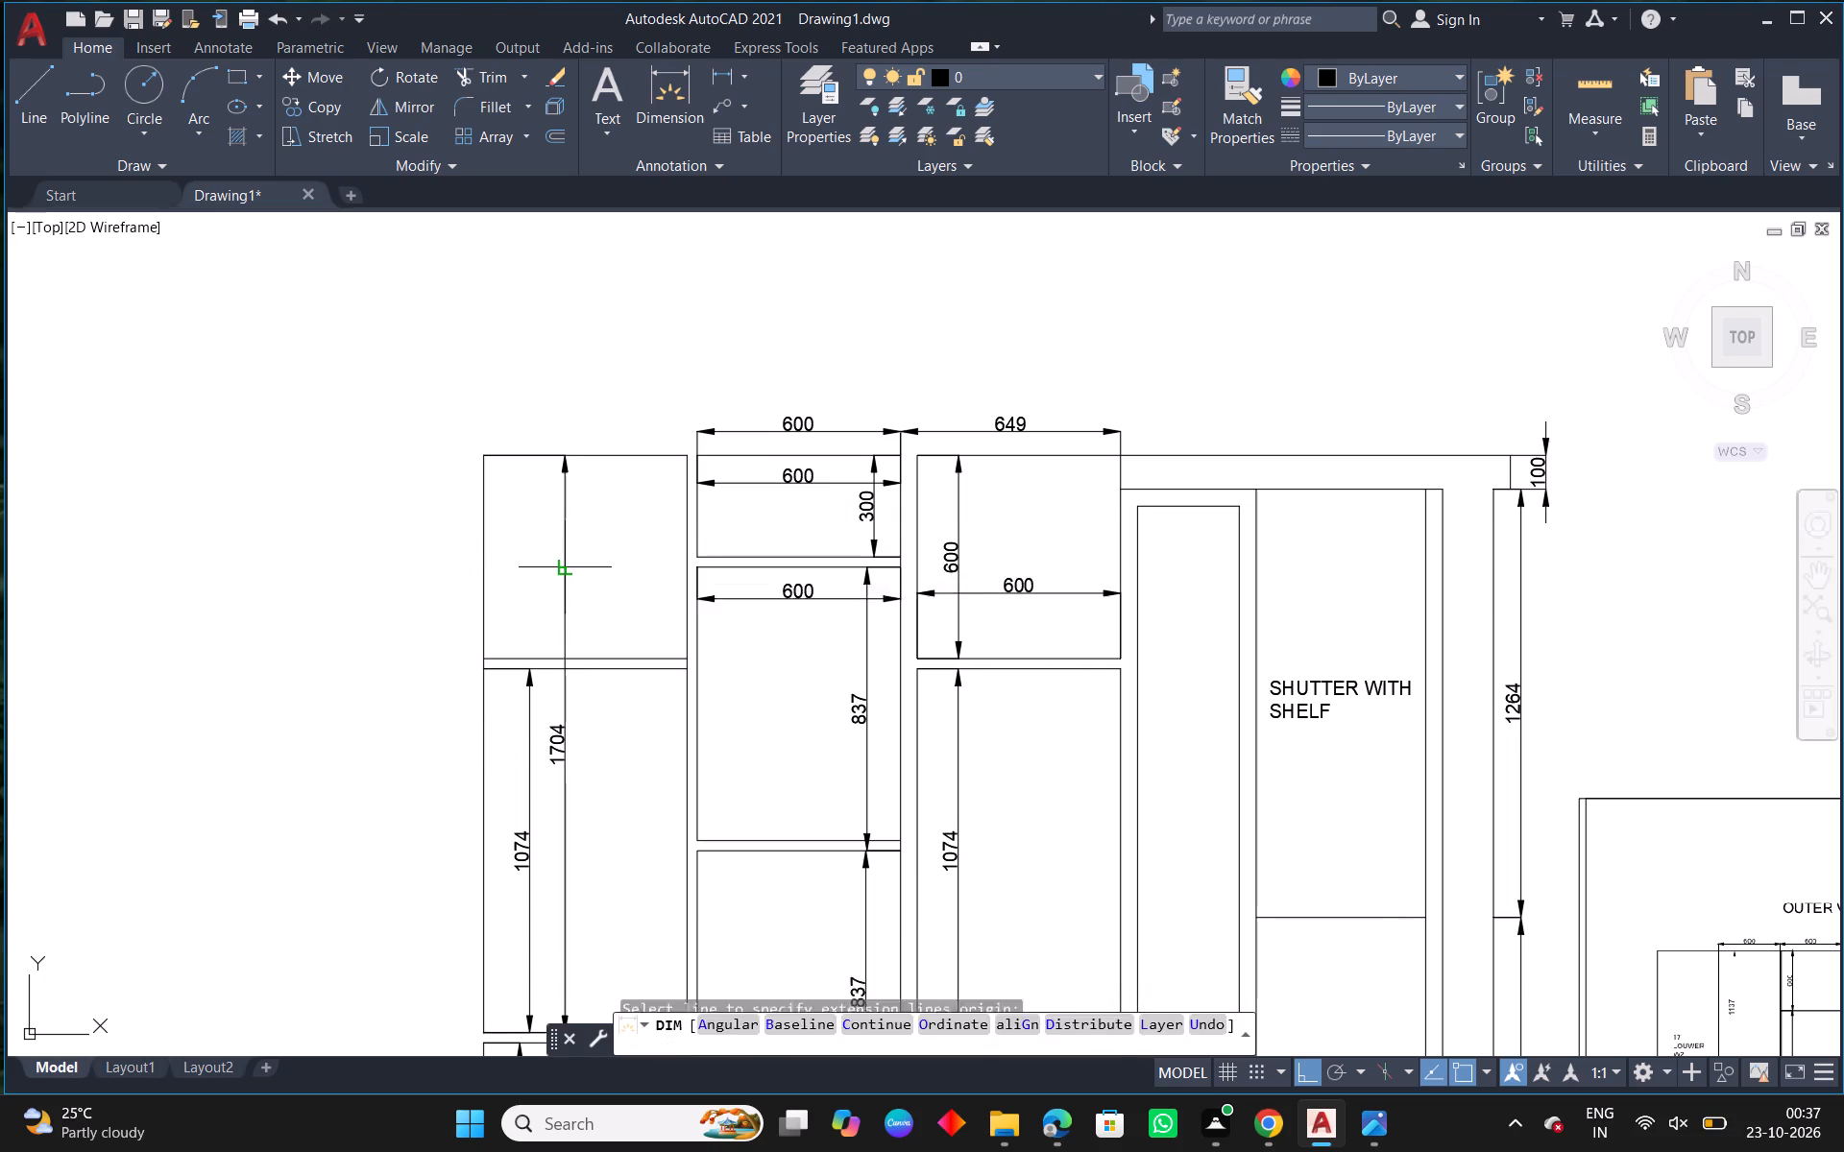
key(Escape)
scroll(567, 591, down, 1)
middle_drag(587, 641, 603, 442)
scroll(574, 661, up, 2)
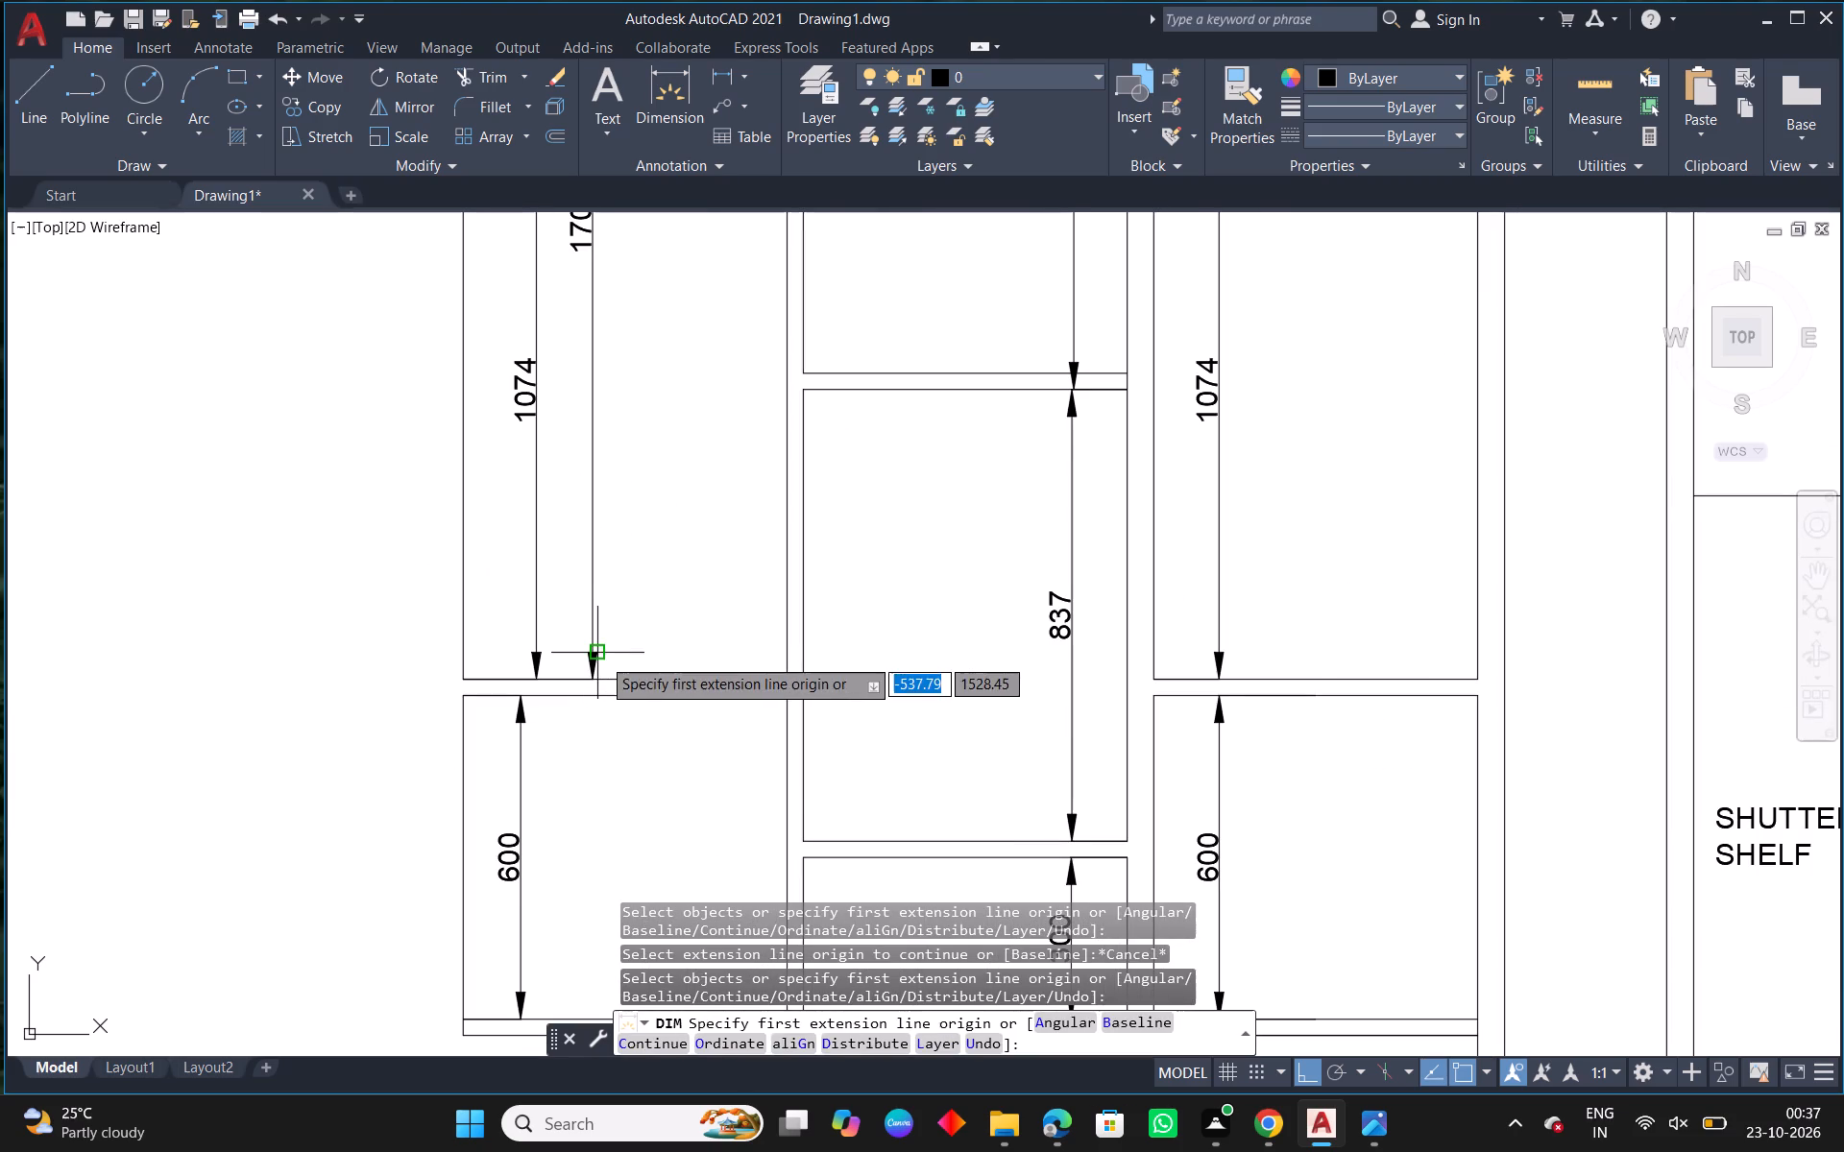
key(Escape)
Stretch that dimension's lower extension origin up to the first shelf's upper line so it spans 600.
click(594, 663)
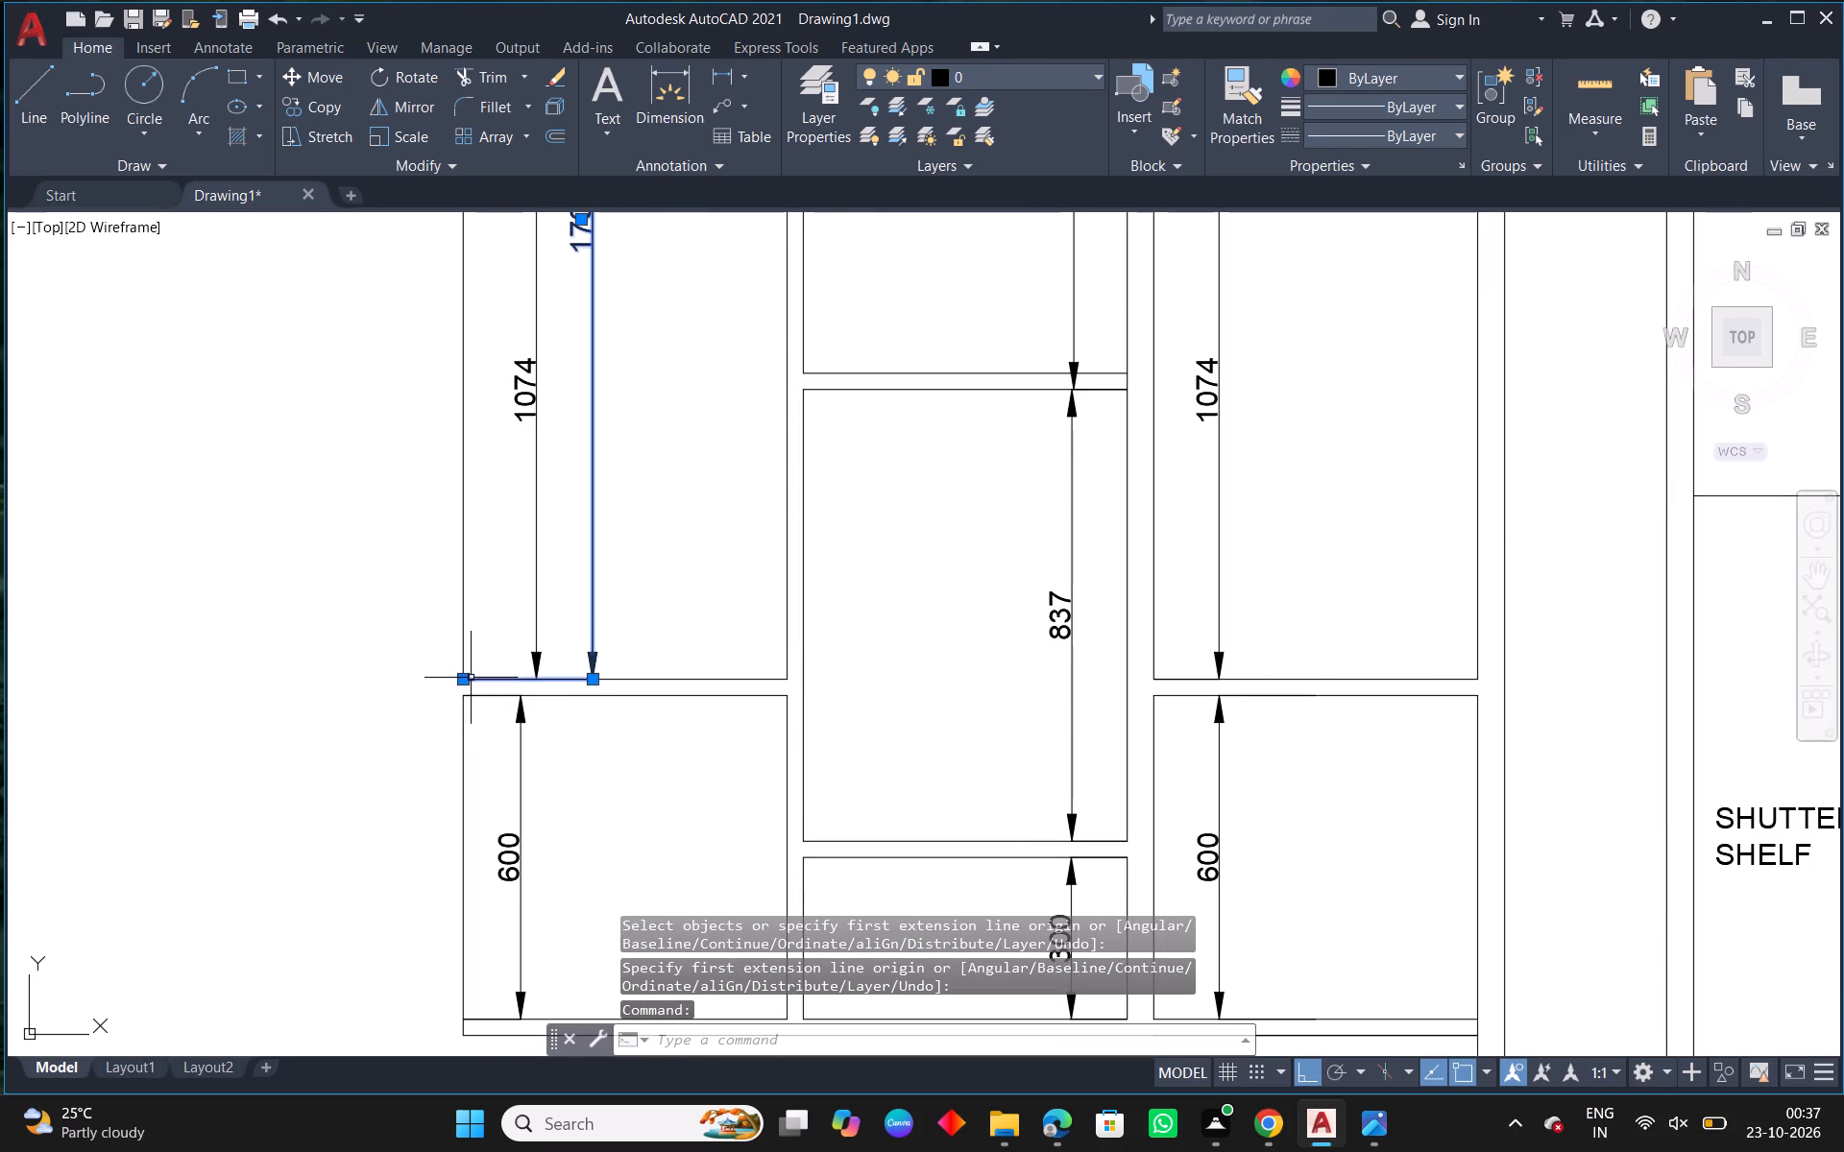
drag(465, 682, 465, 671)
scroll(461, 482, down, 3)
middle_drag(496, 428, 483, 605)
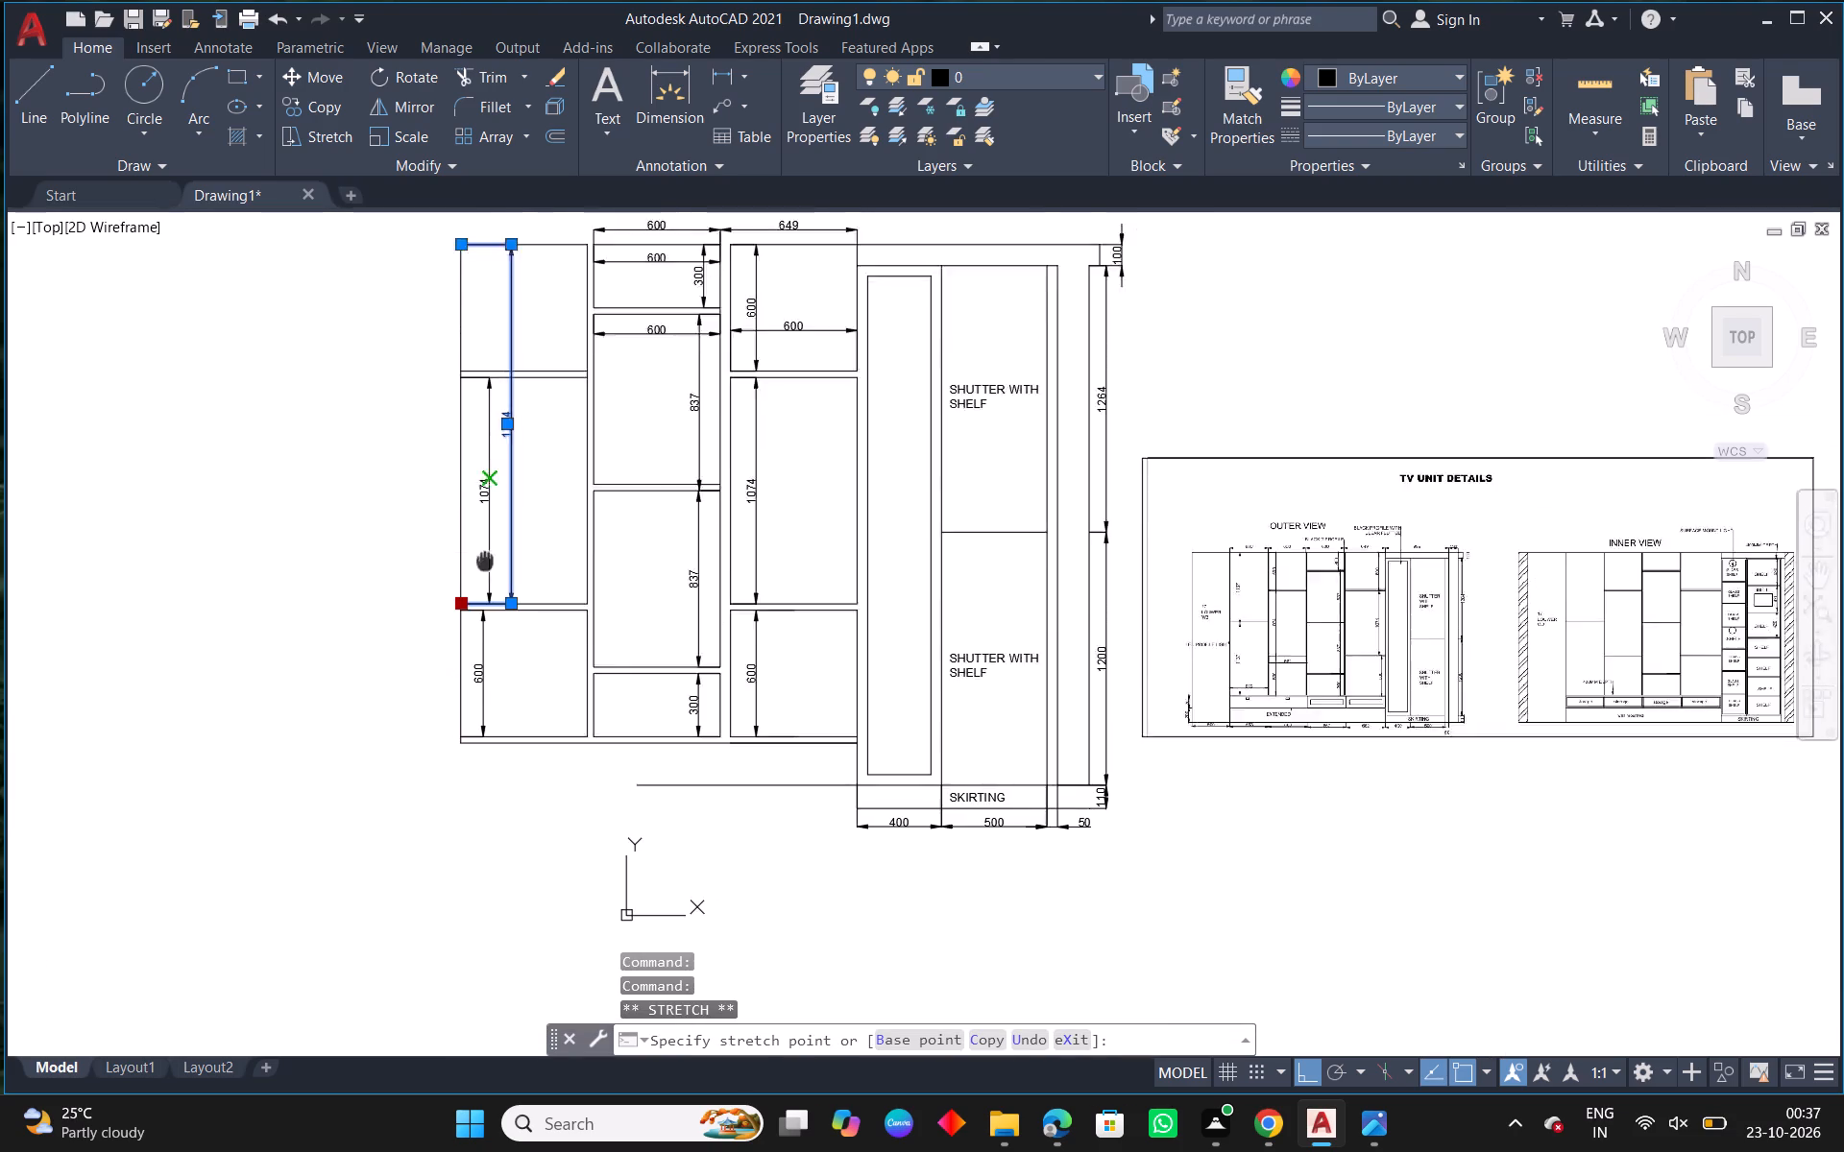
middle_drag(483, 605, 482, 661)
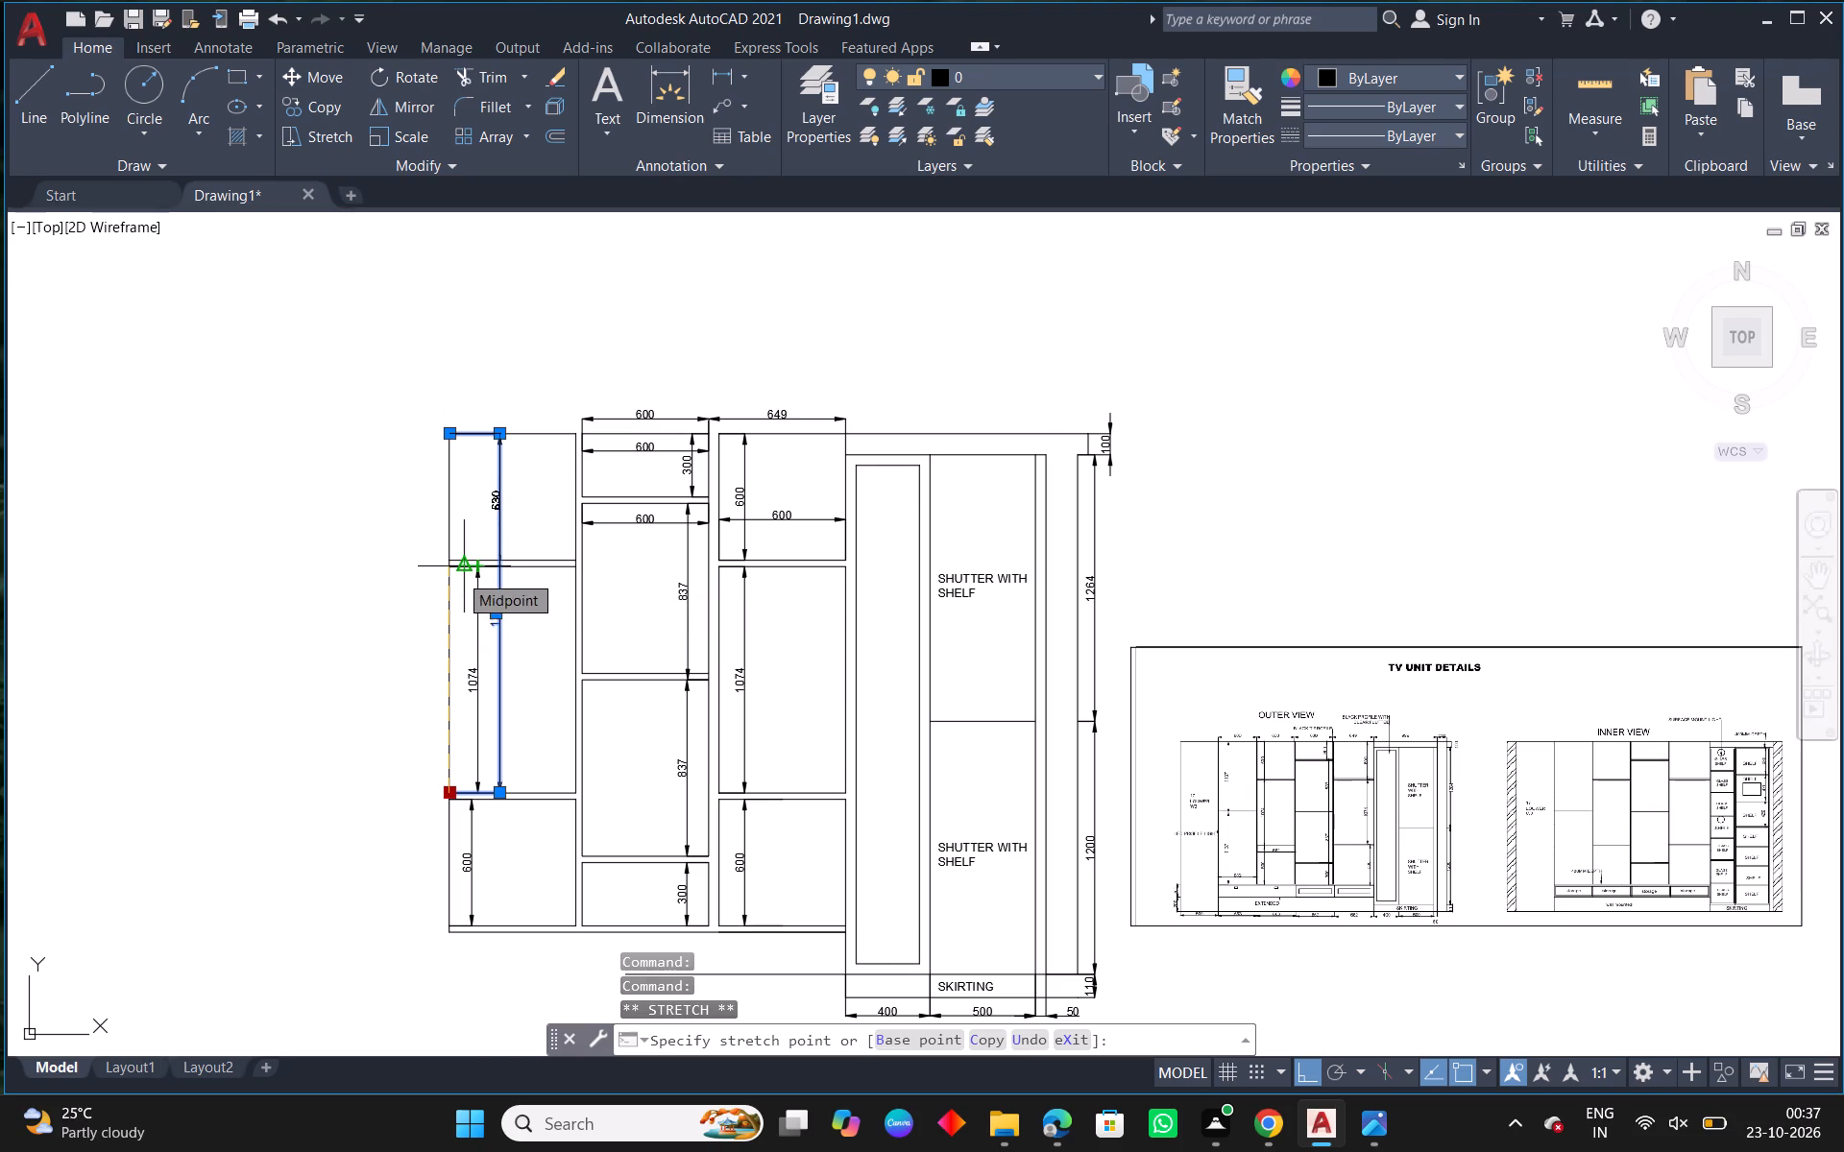
scroll(458, 569, up, 3)
click(419, 531)
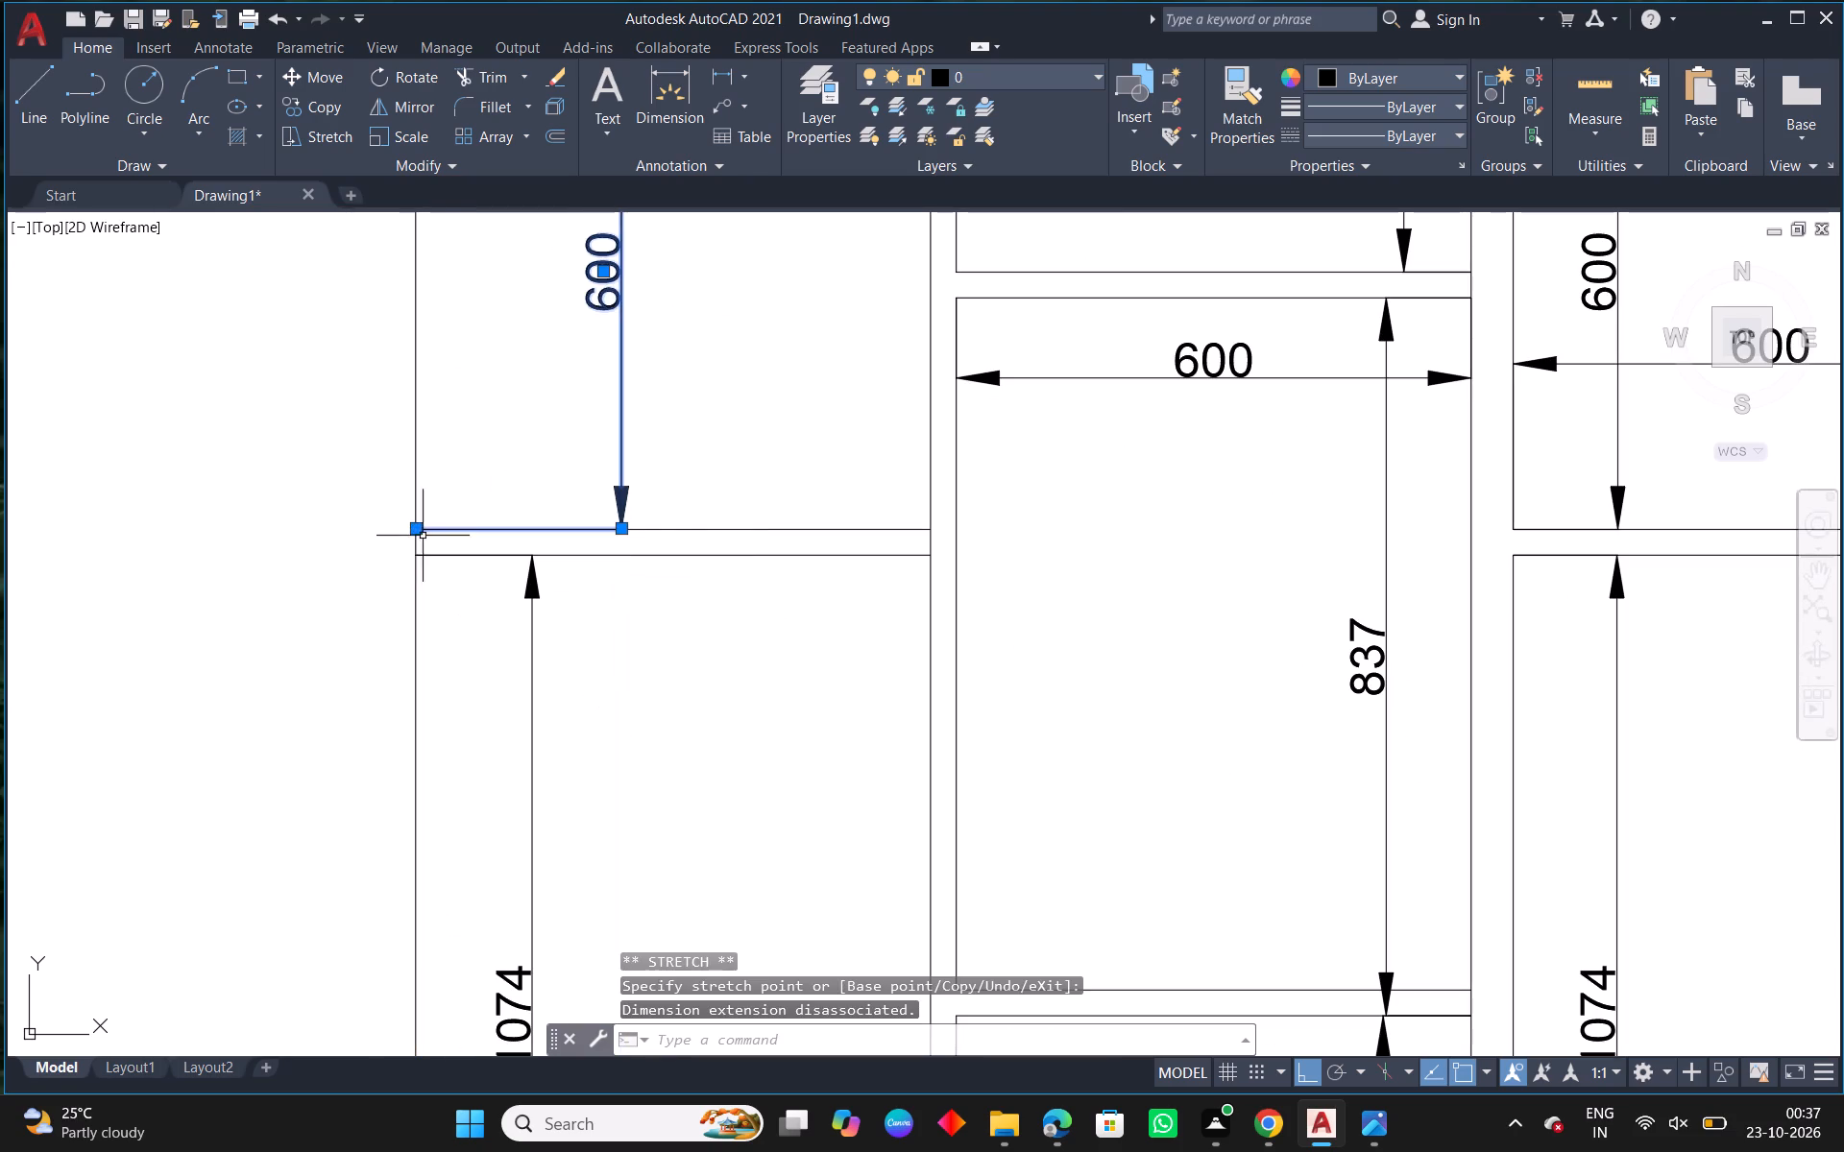
key(Escape)
Move the top compartment's vertical 600 dimension line outward, in line with the 1074 dimension below it.
scroll(611, 617, down, 2)
middle_drag(647, 626, 550, 658)
scroll(503, 532, up, 1)
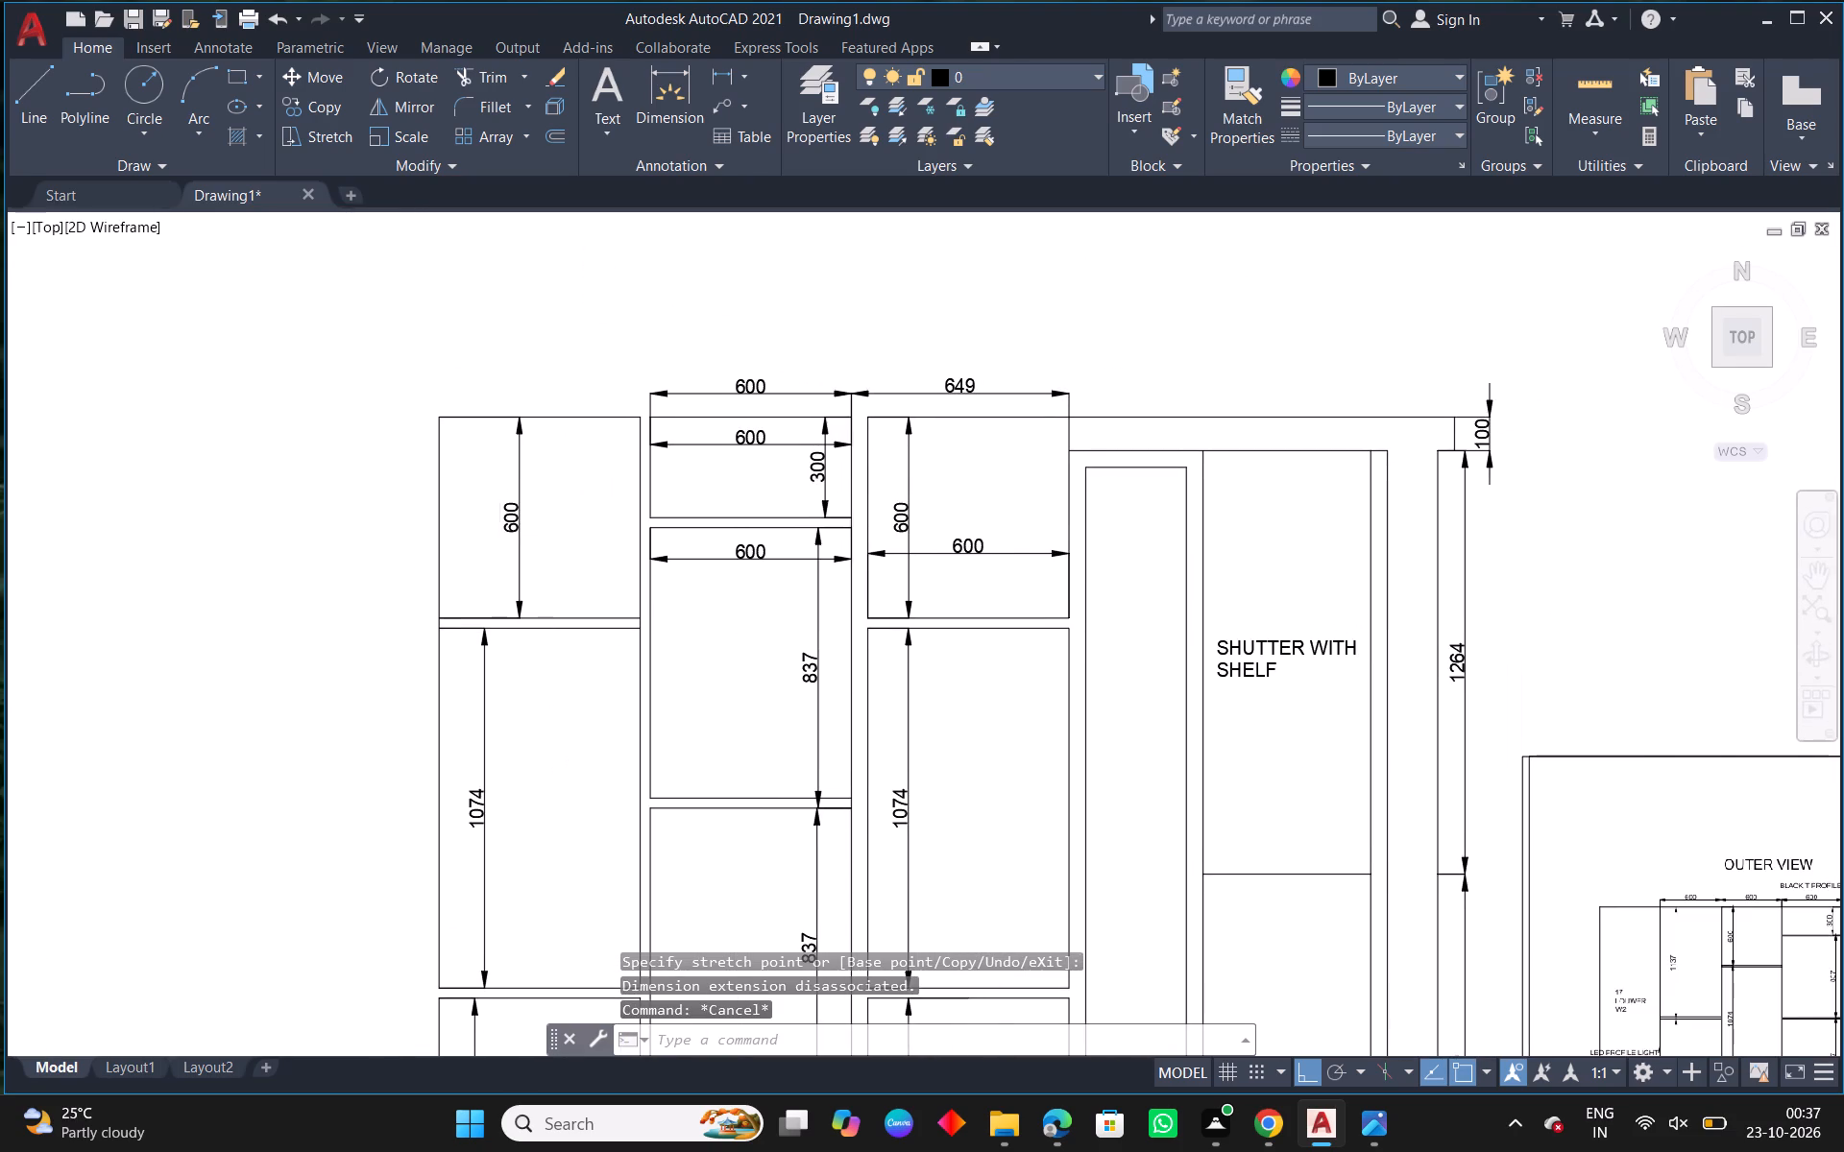
click(522, 507)
scroll(528, 510, up, 1)
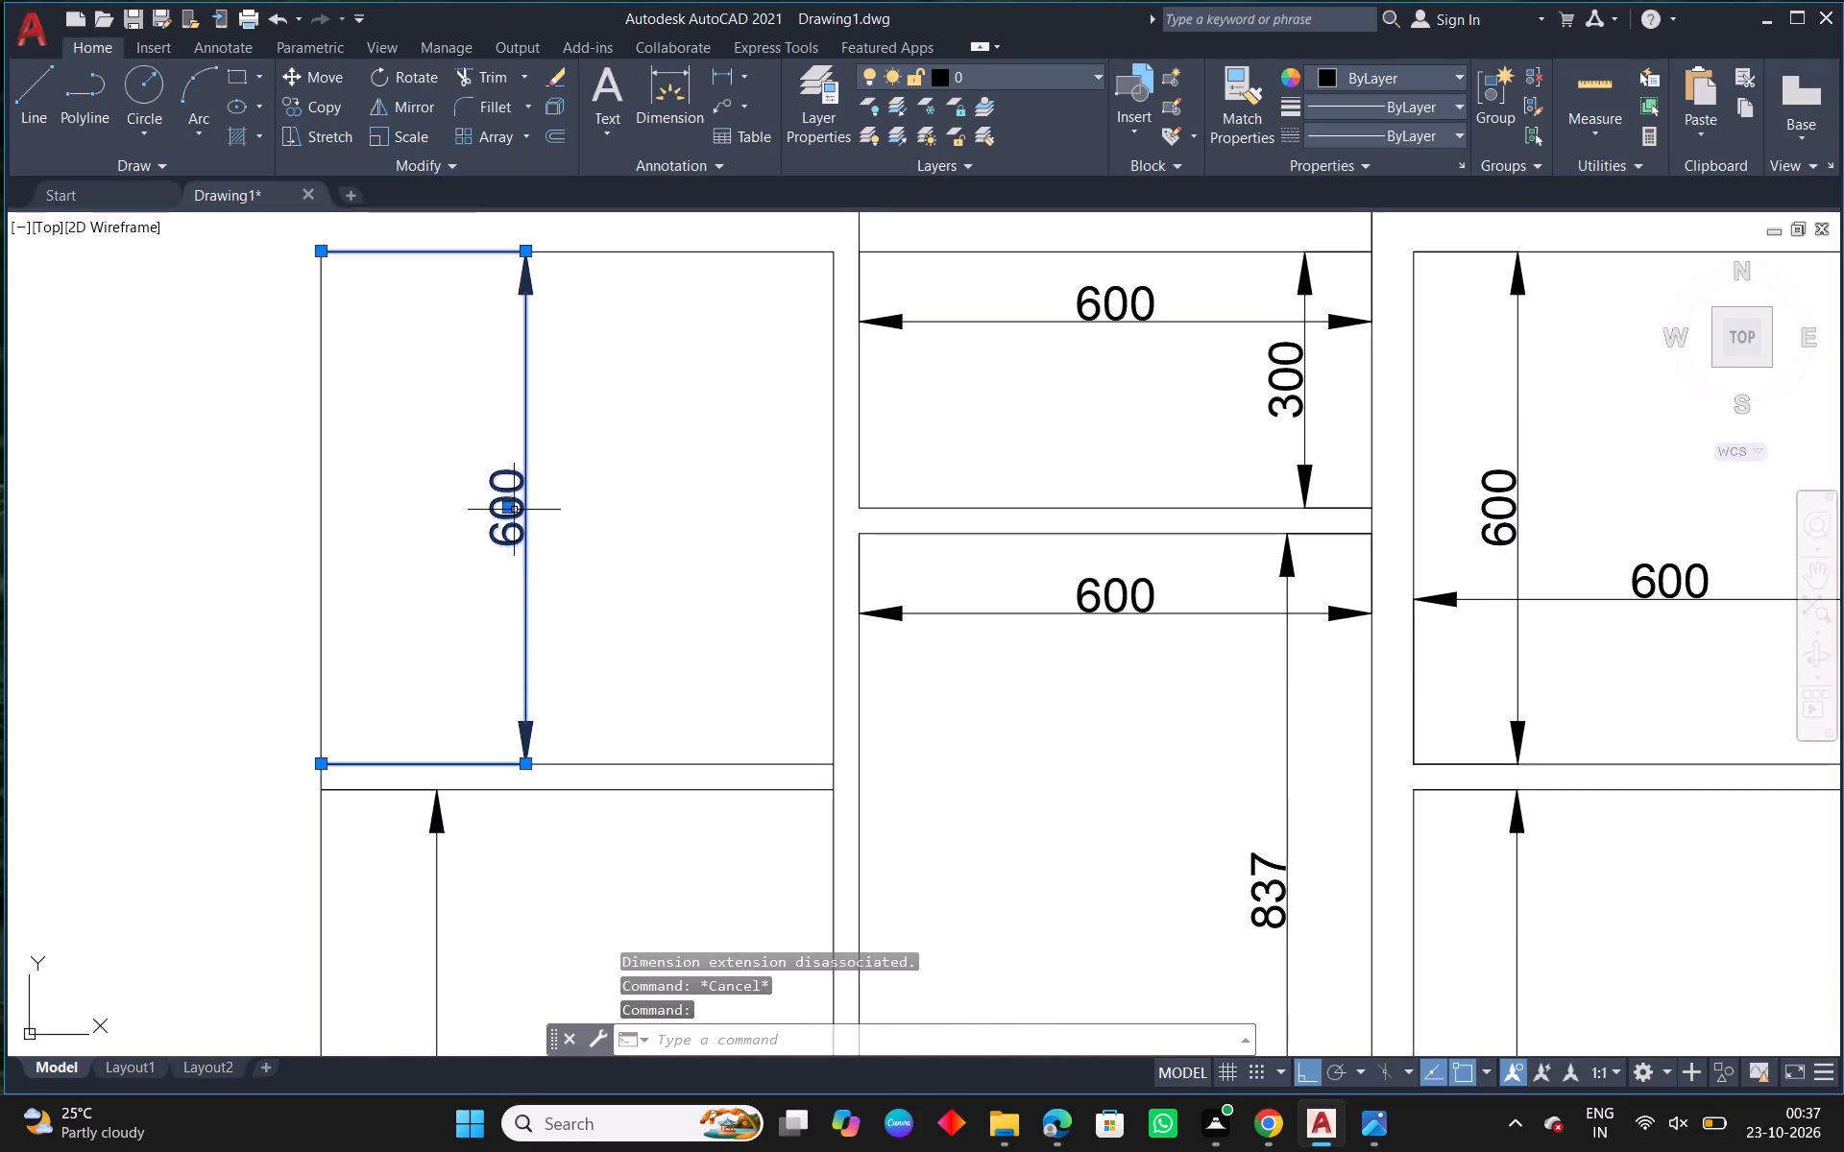
click(509, 510)
click(438, 513)
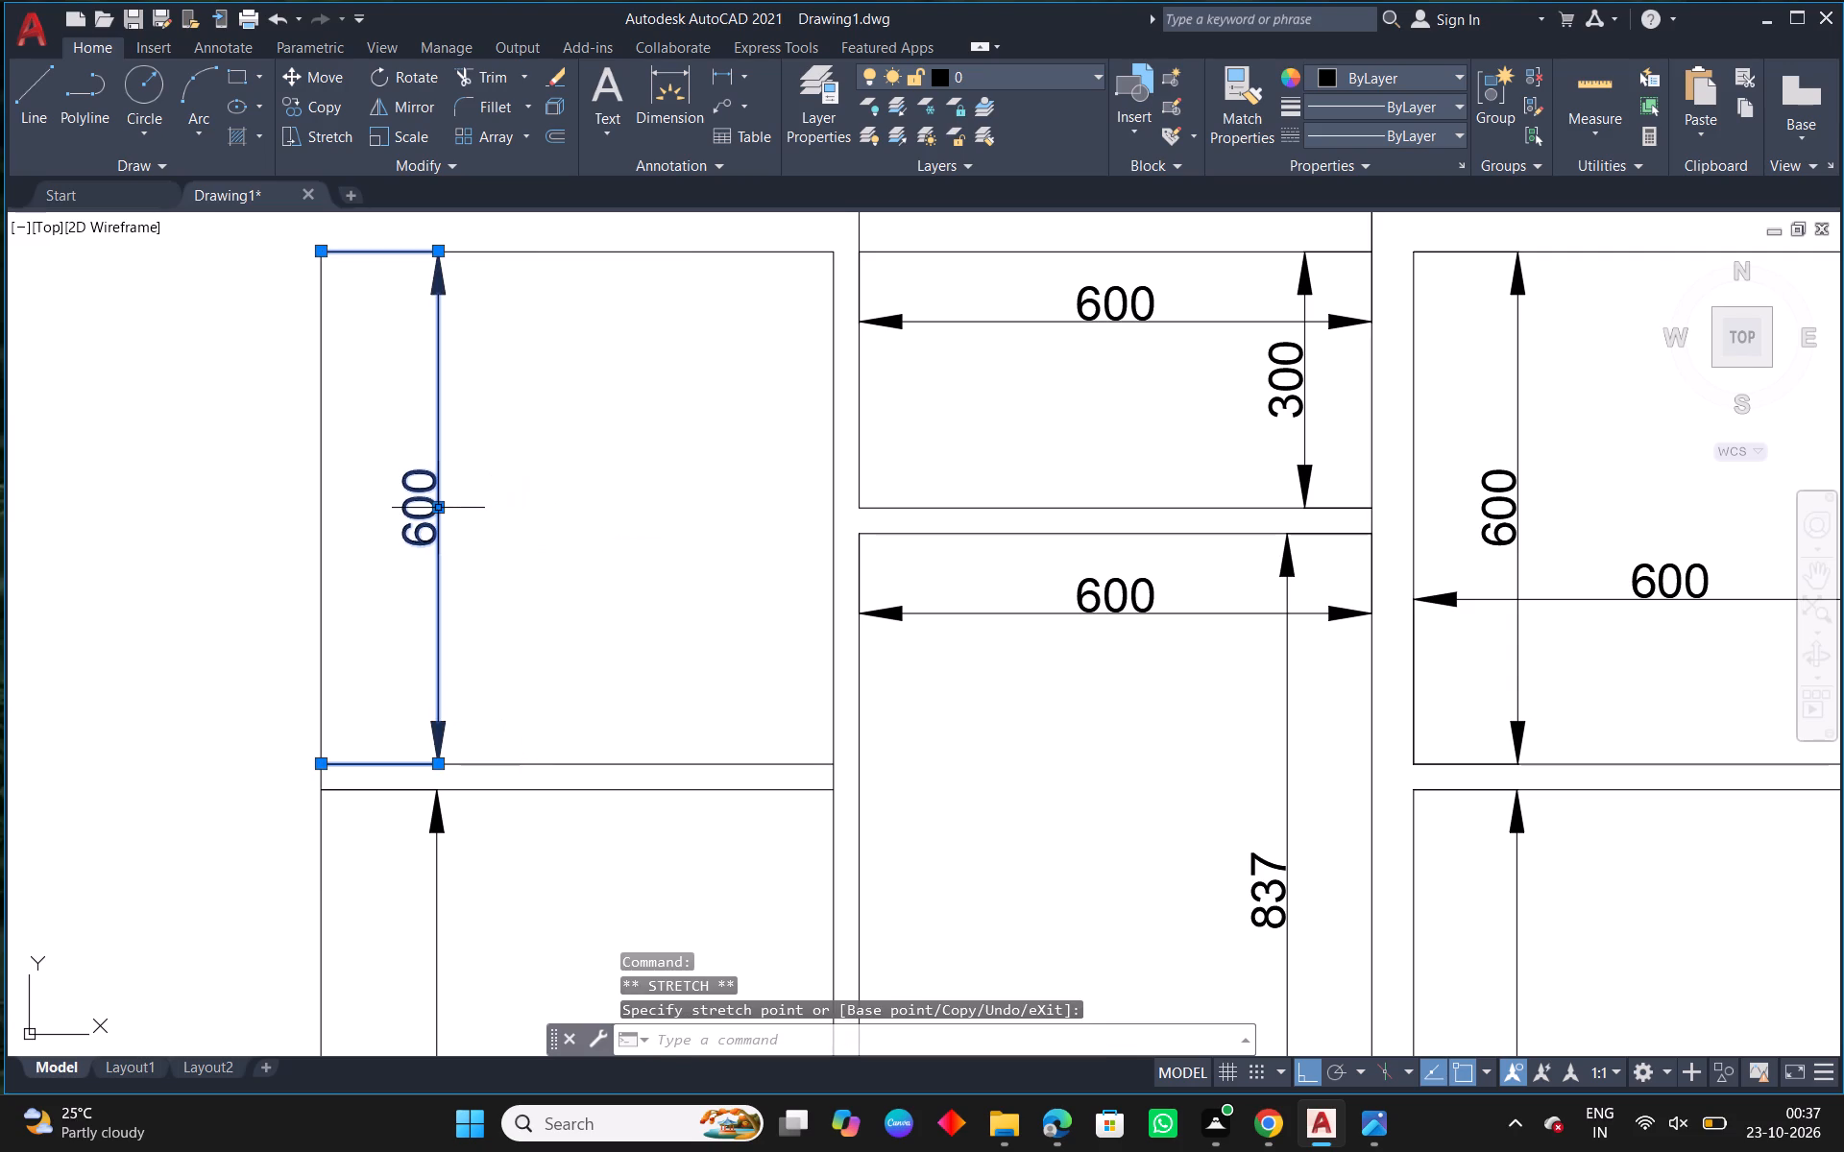
middle_drag(593, 533, 565, 647)
middle_drag(545, 487, 520, 589)
key(Escape)
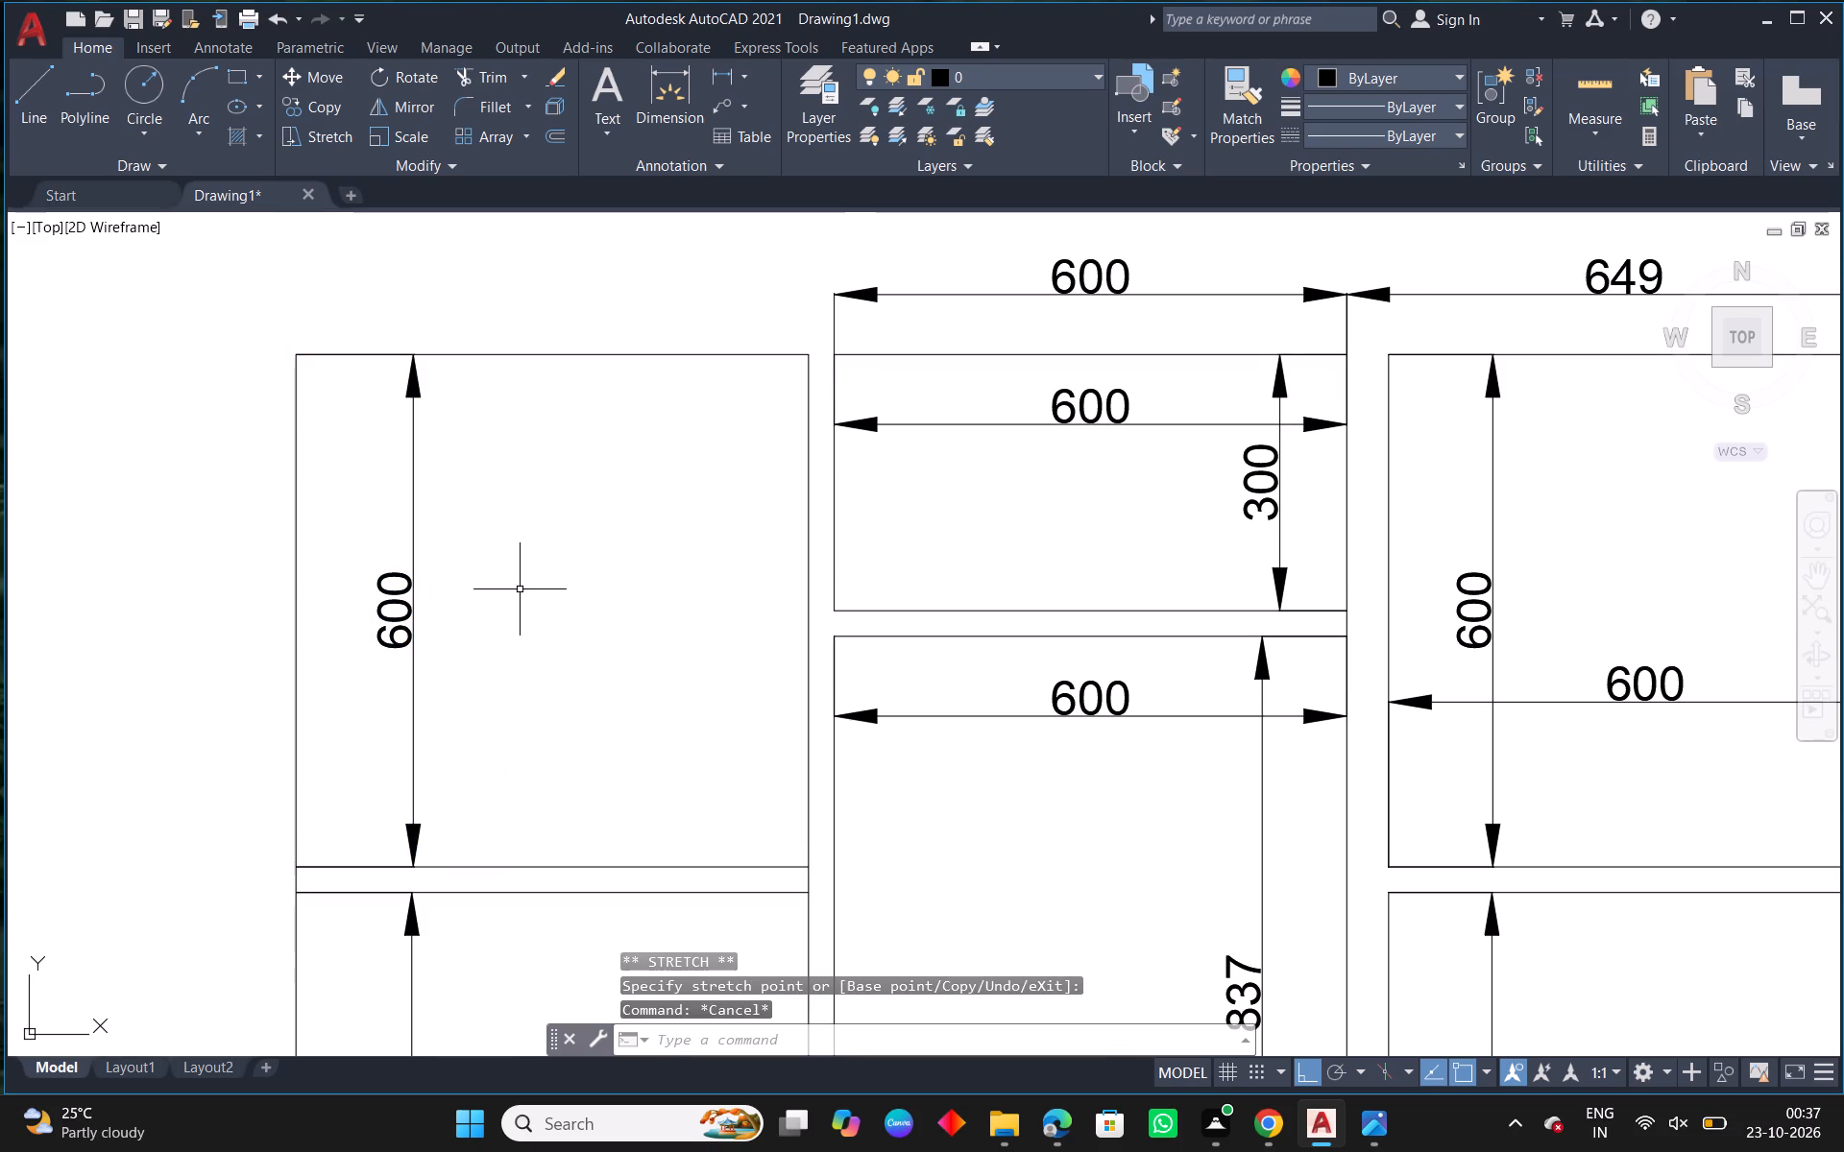
Dimension the width of the new column's top compartment, placing the dimension just below its top line.
click(665, 99)
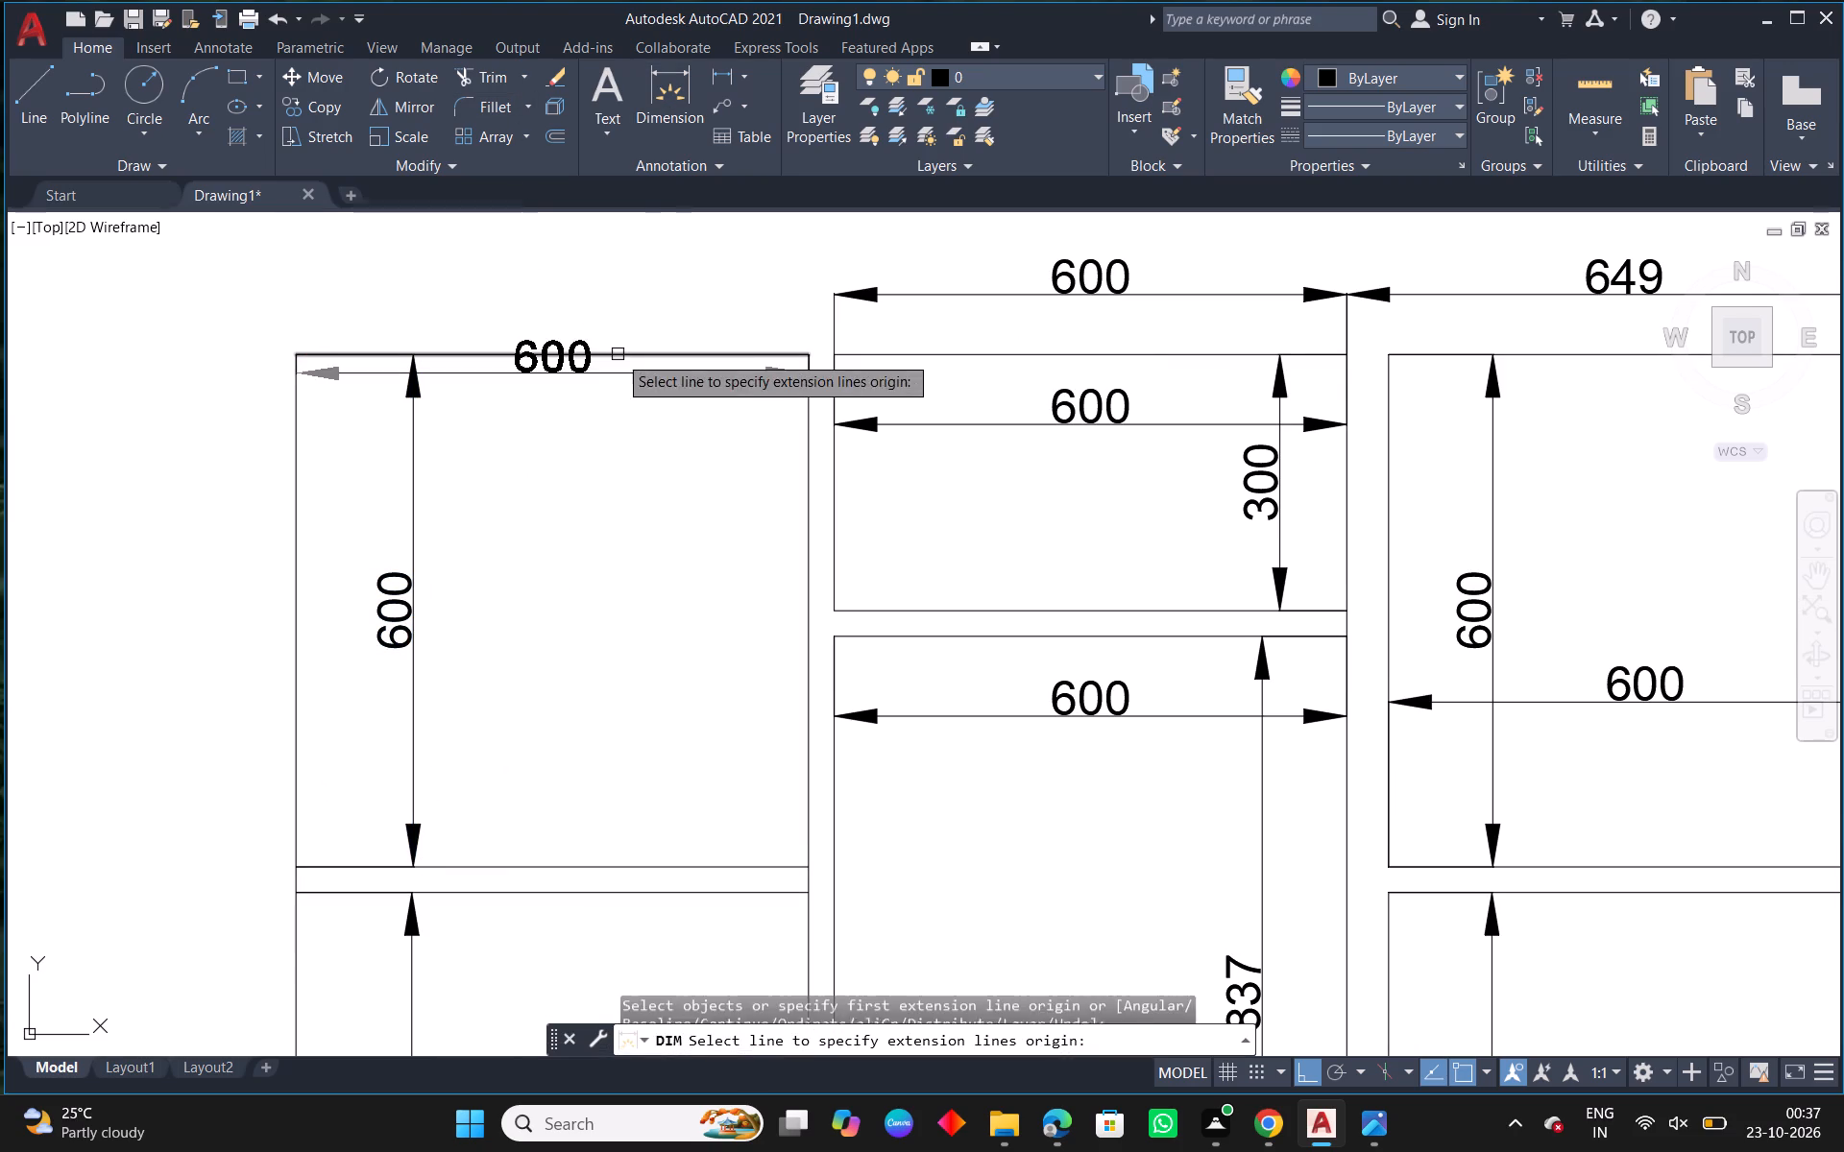
click(618, 354)
click(619, 425)
right_click(619, 425)
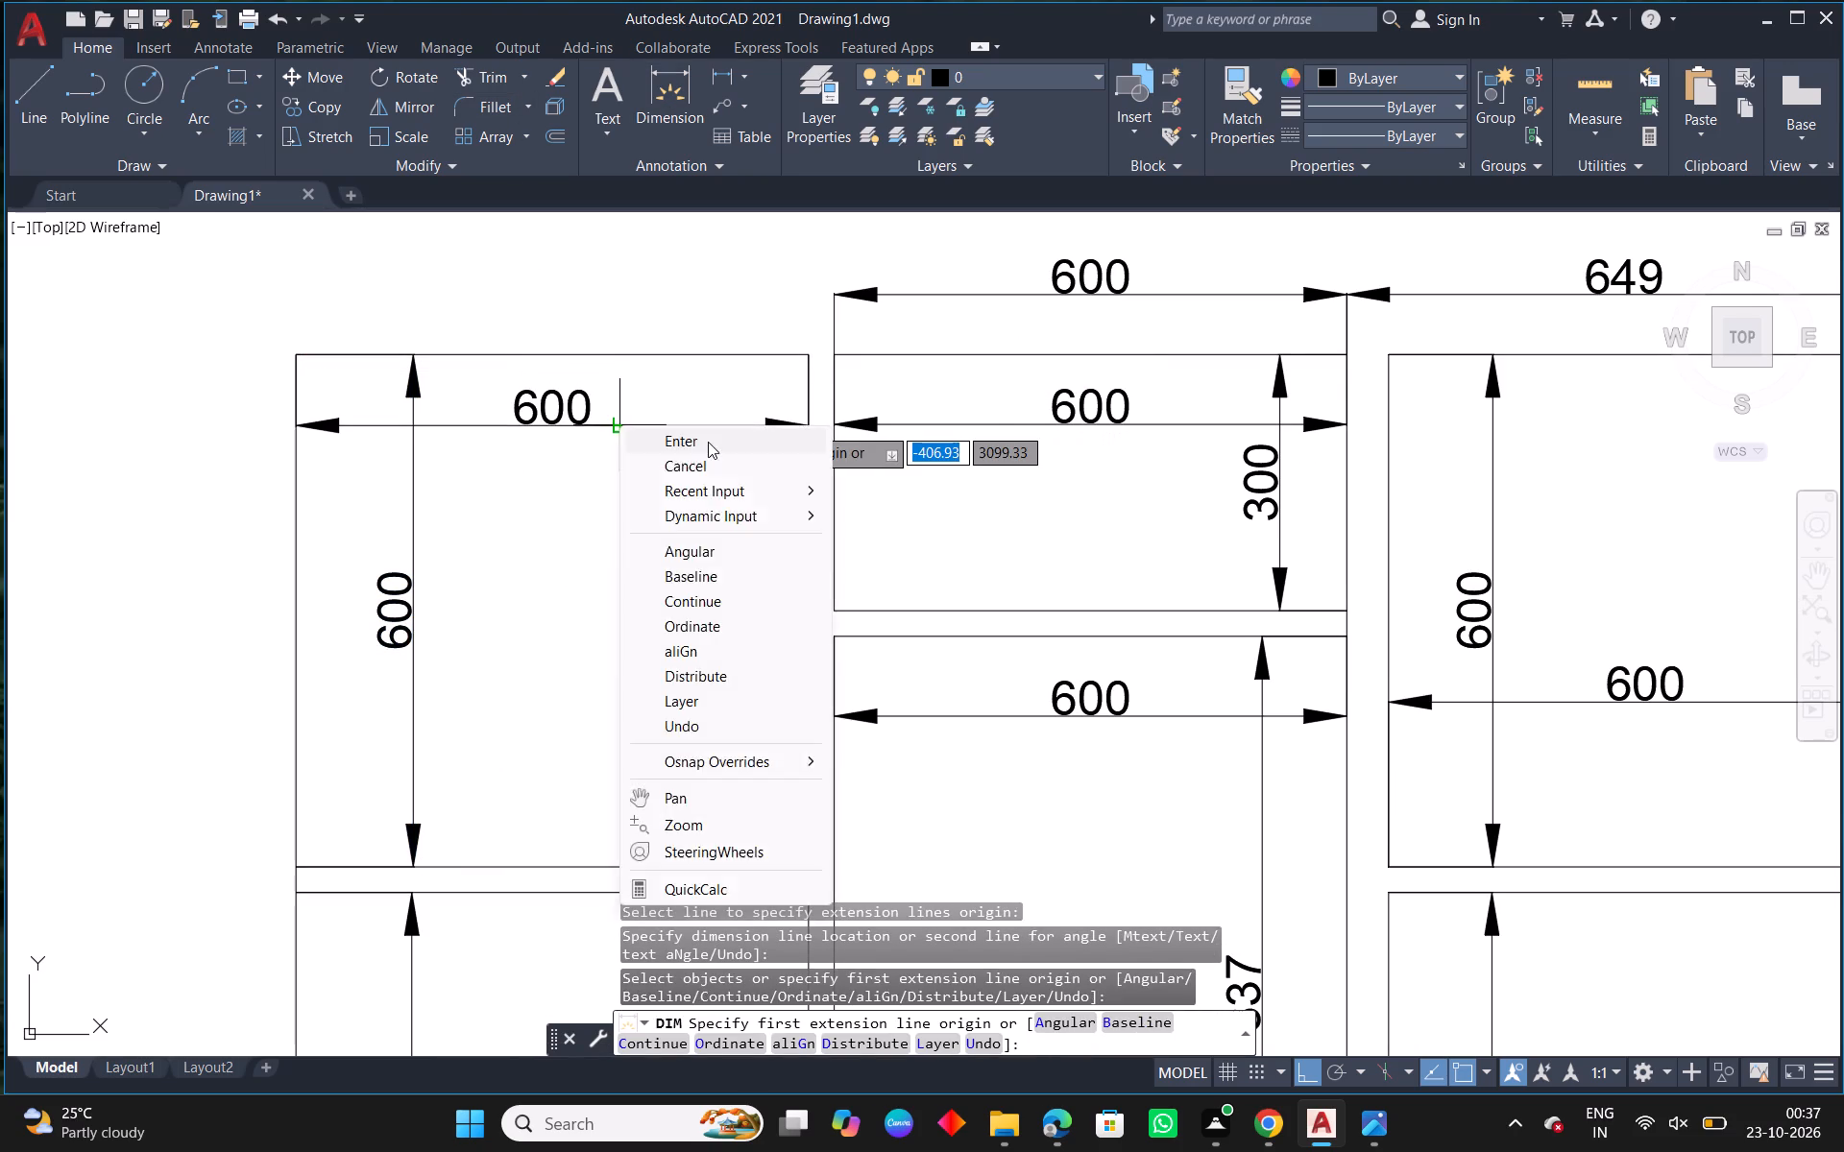
click(708, 442)
Fillet the new column's outer edge with the horizontal base line below so they meet in a square corner.
scroll(679, 433, down, 3)
middle_drag(958, 707, 783, 547)
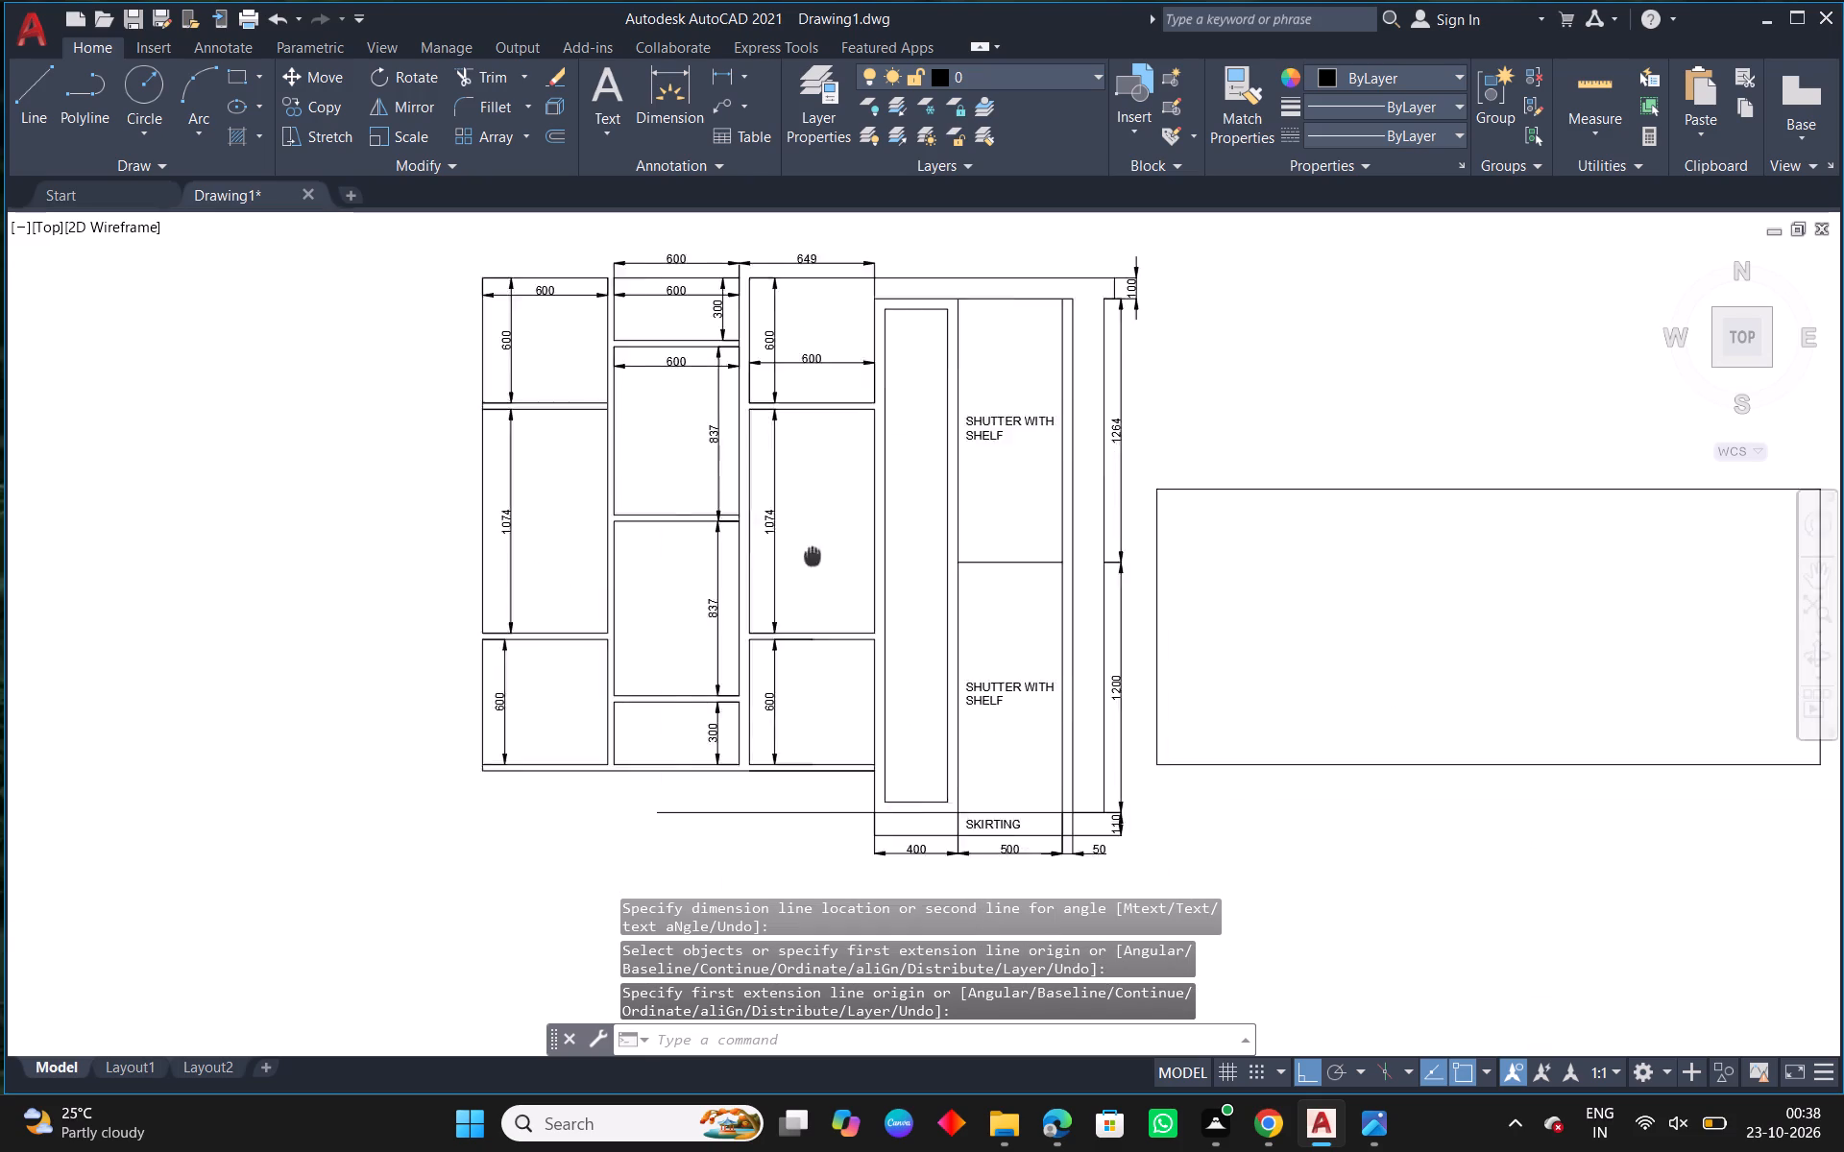
middle_drag(783, 547, 701, 591)
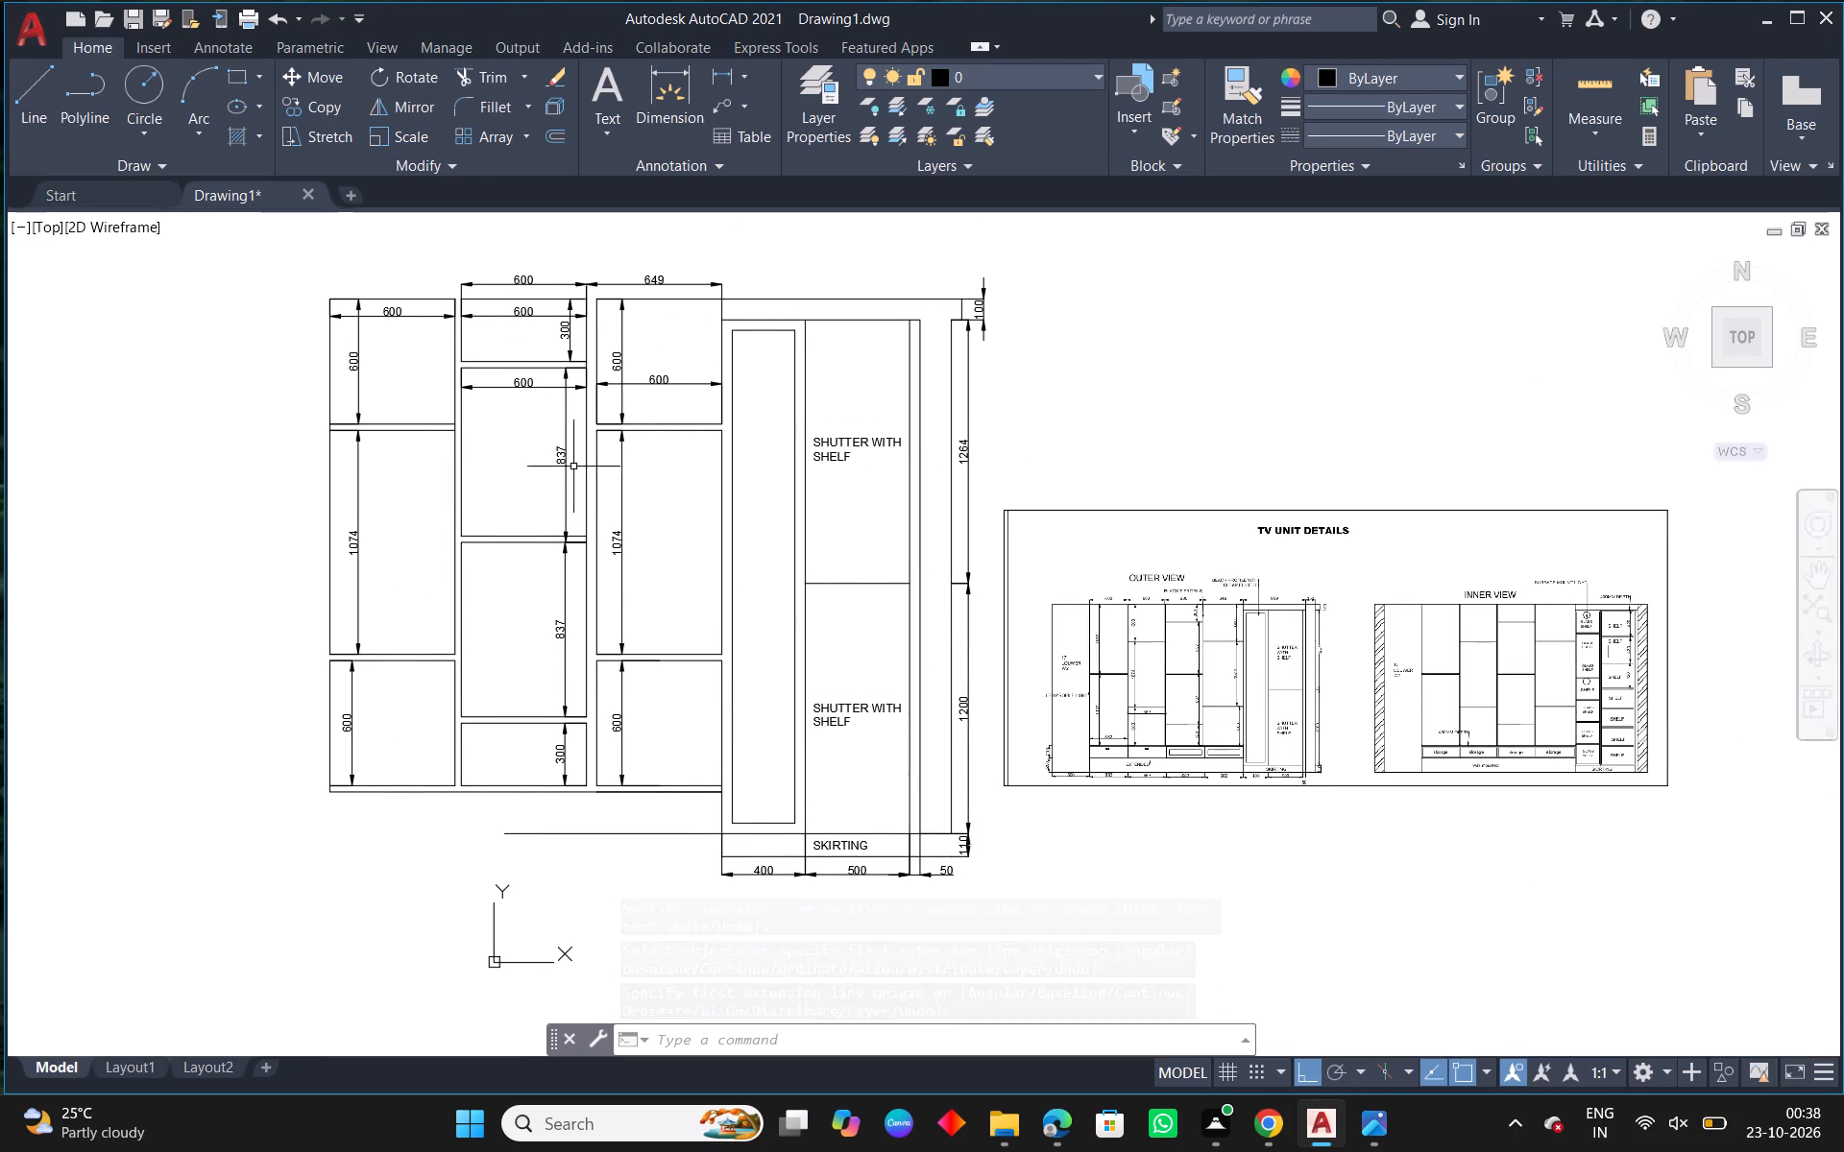
click(499, 110)
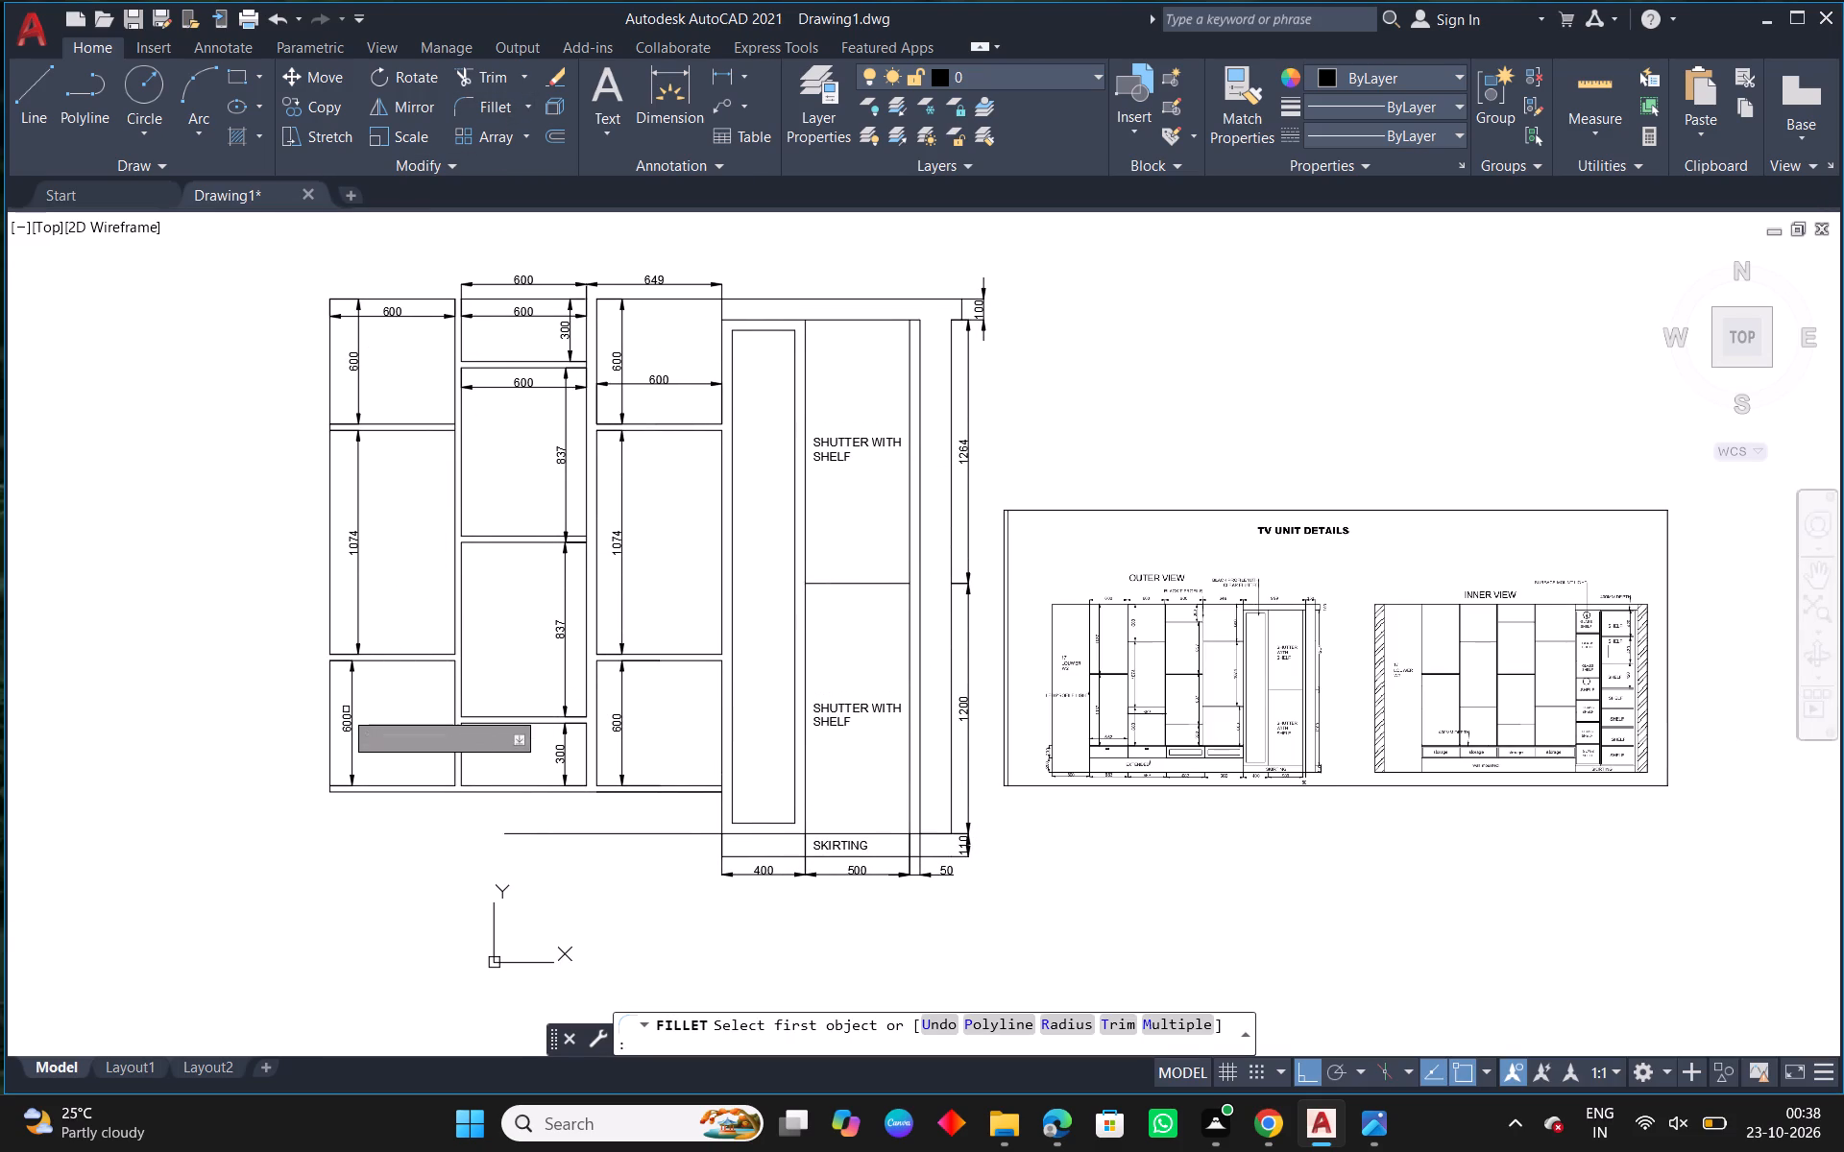
click(330, 710)
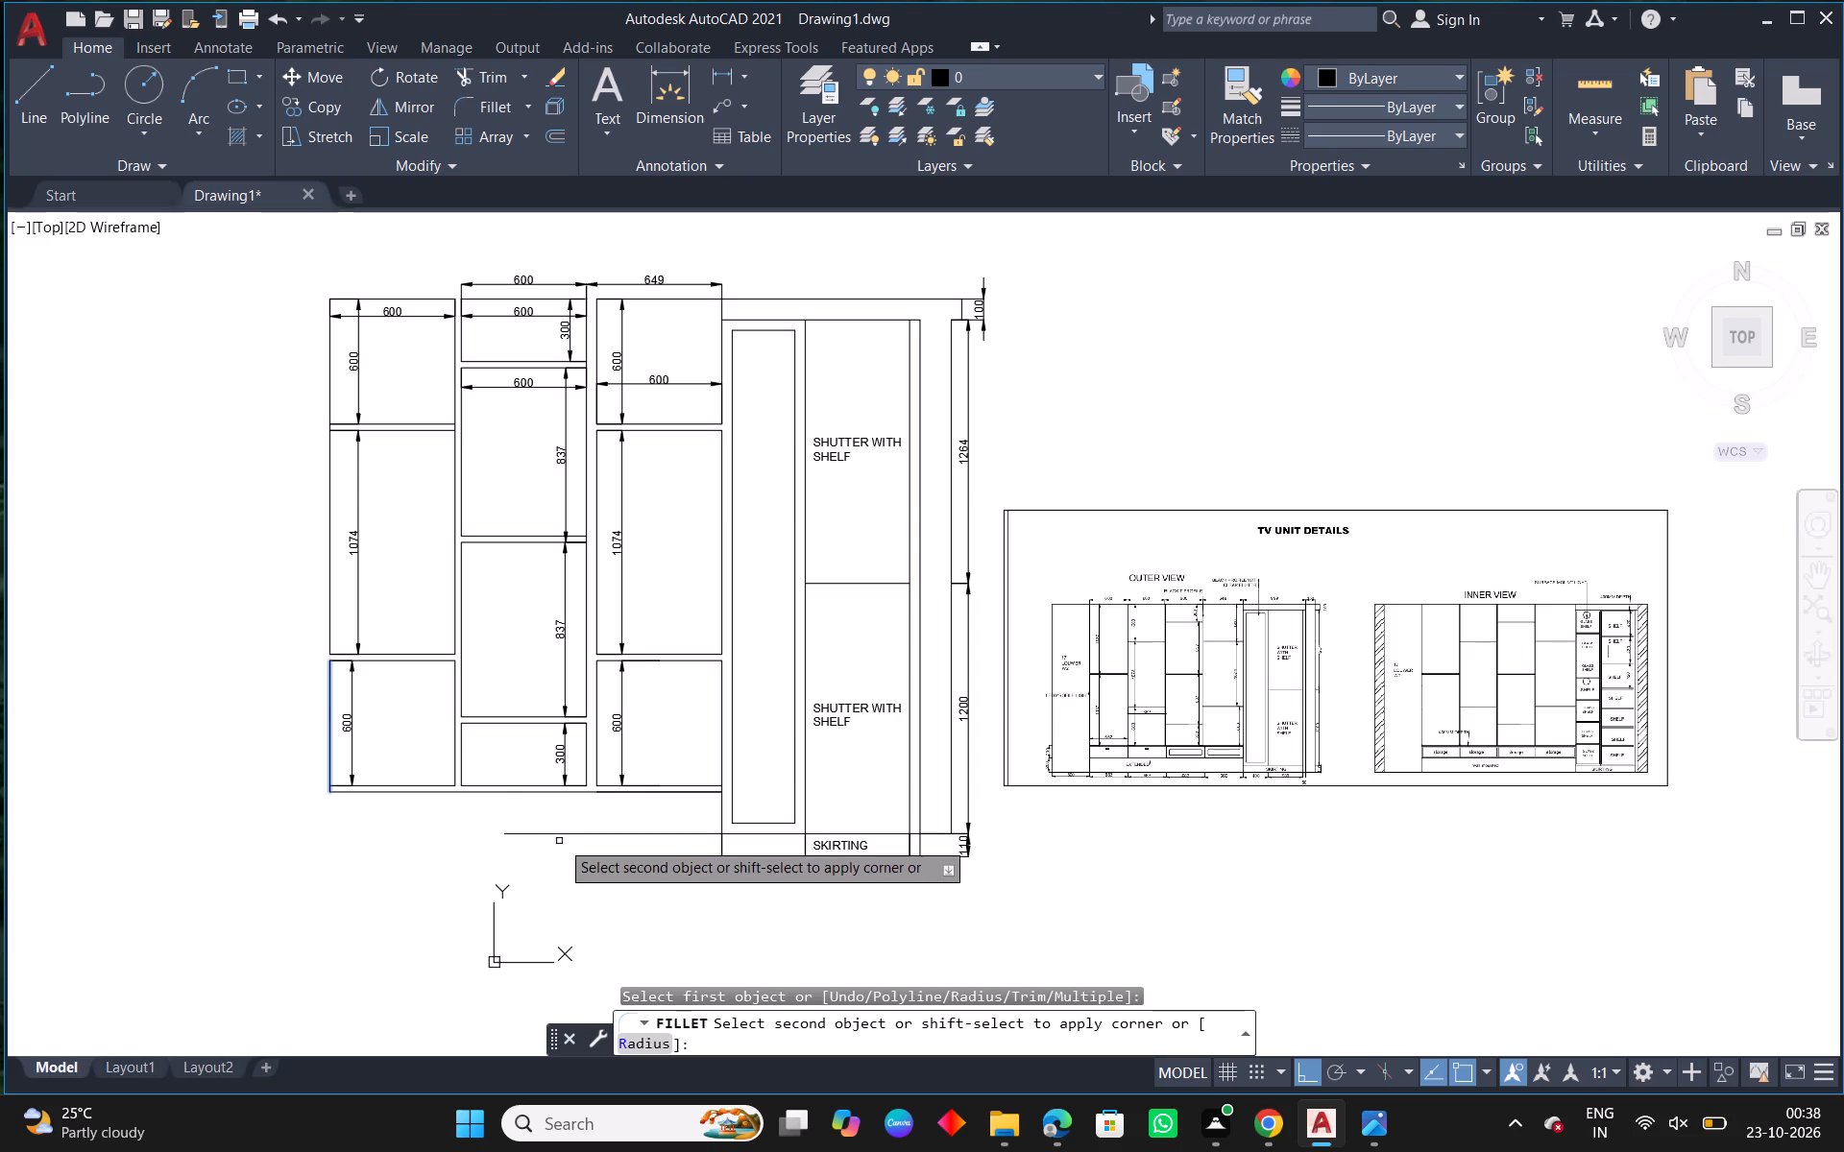
click(564, 830)
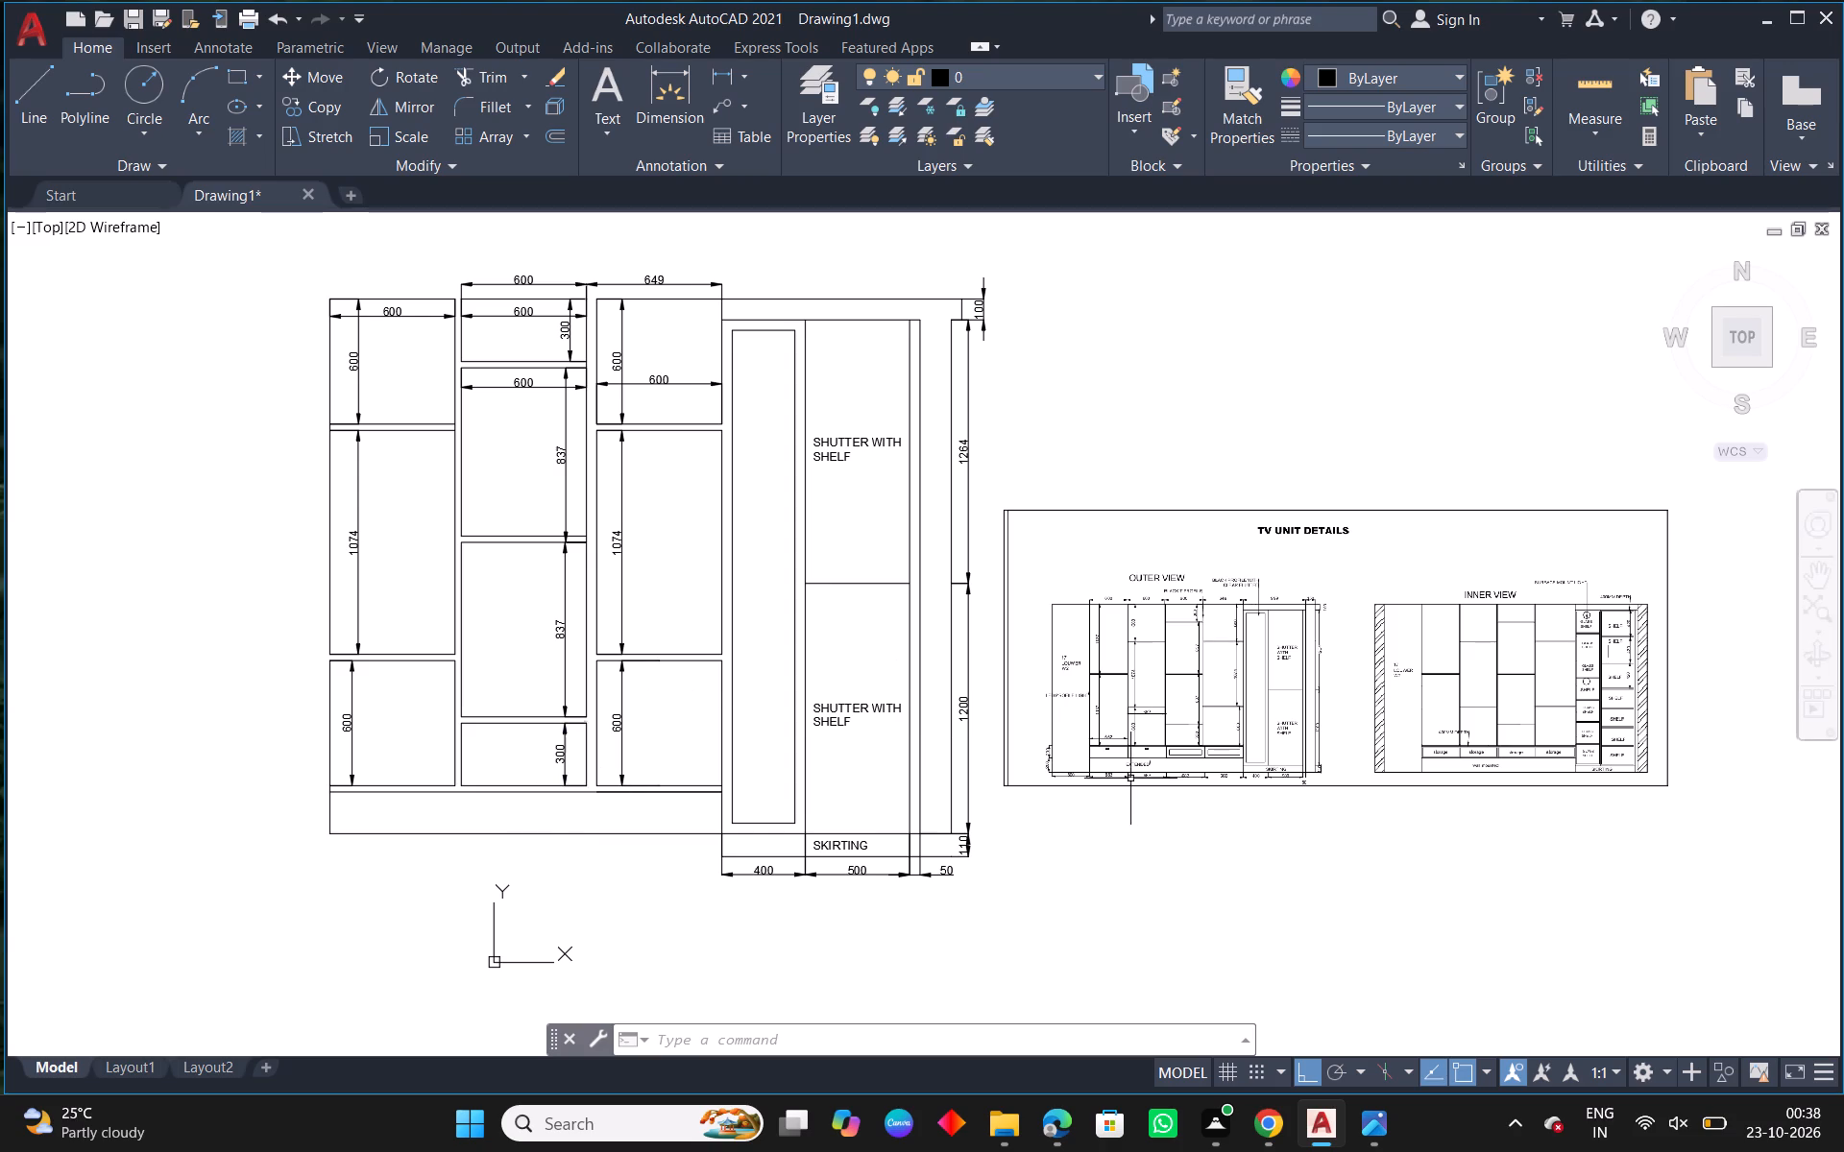
Examine the reference outer view for the dimensions of the next column beside the louver panel.
scroll(1190, 680, up, 2)
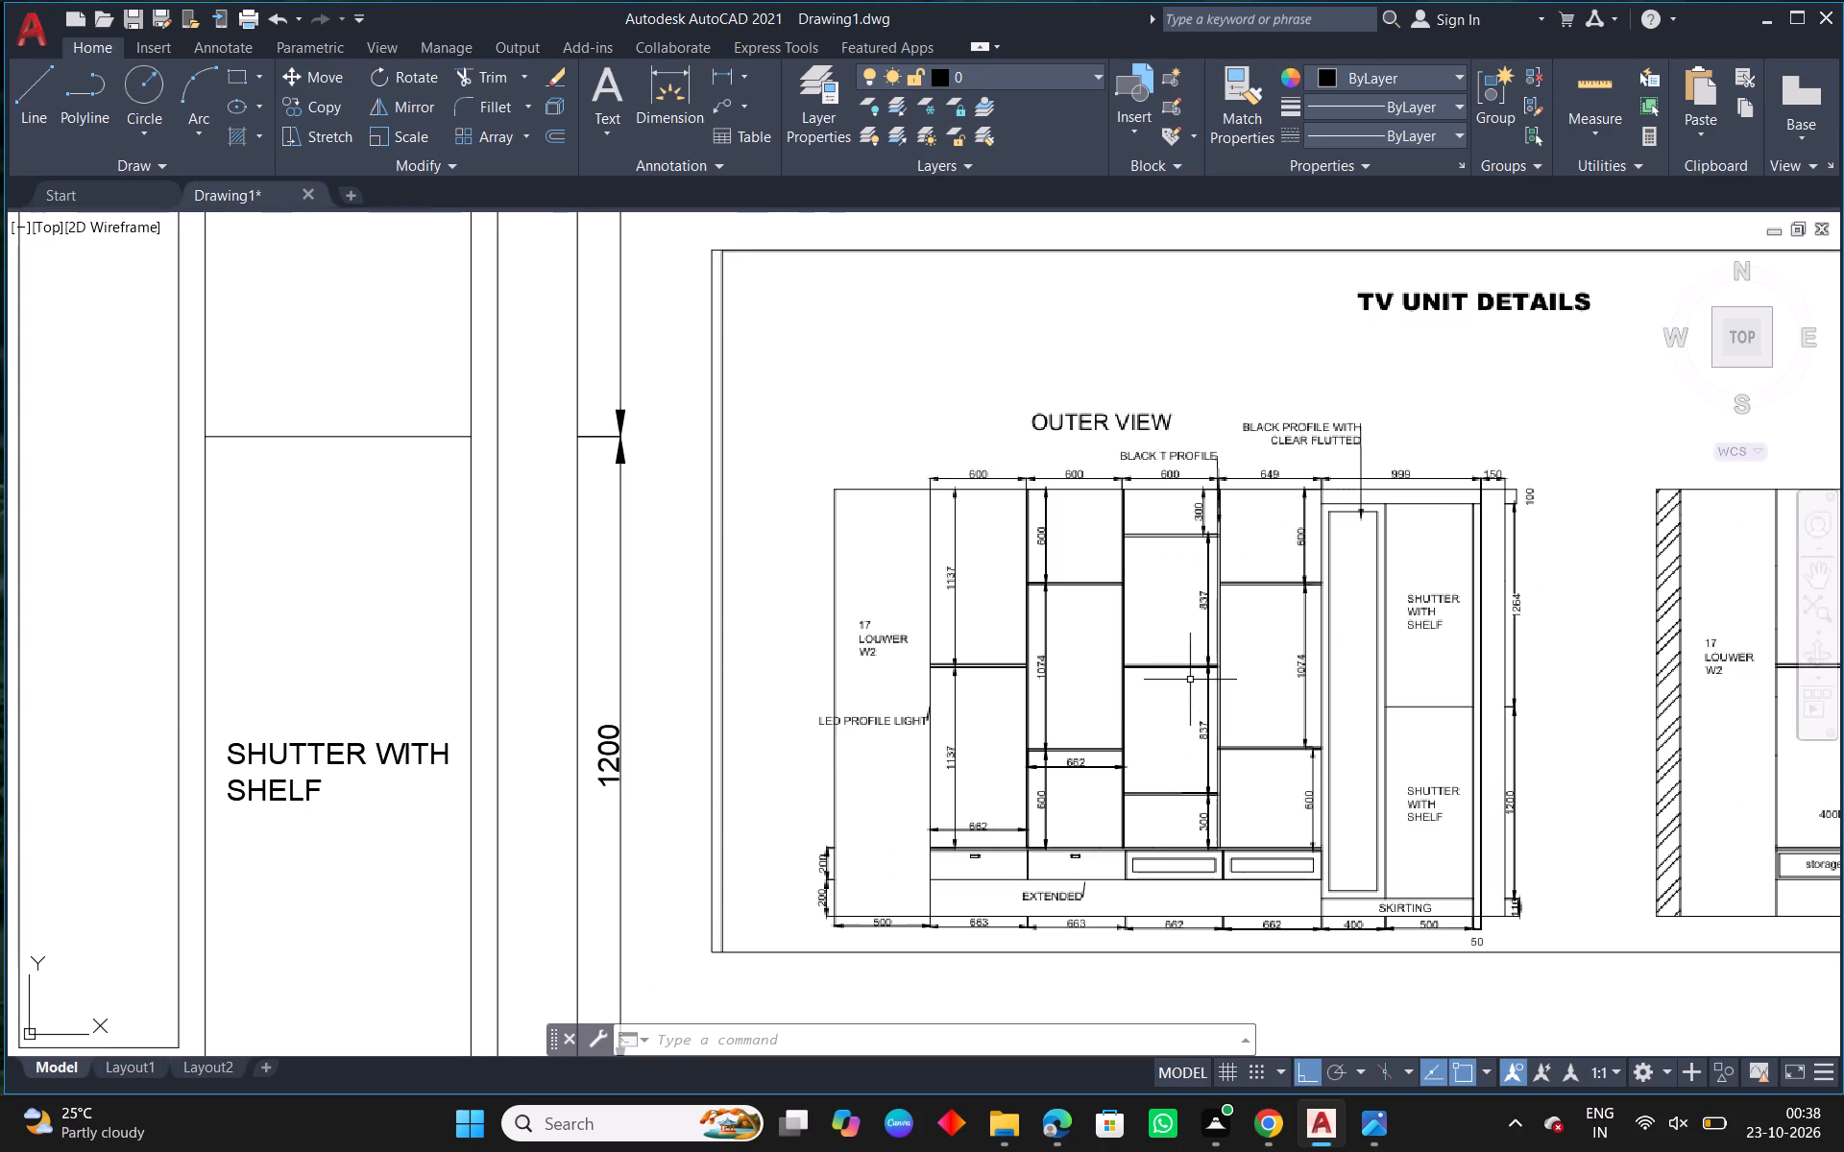
scroll(1190, 680, down, 2)
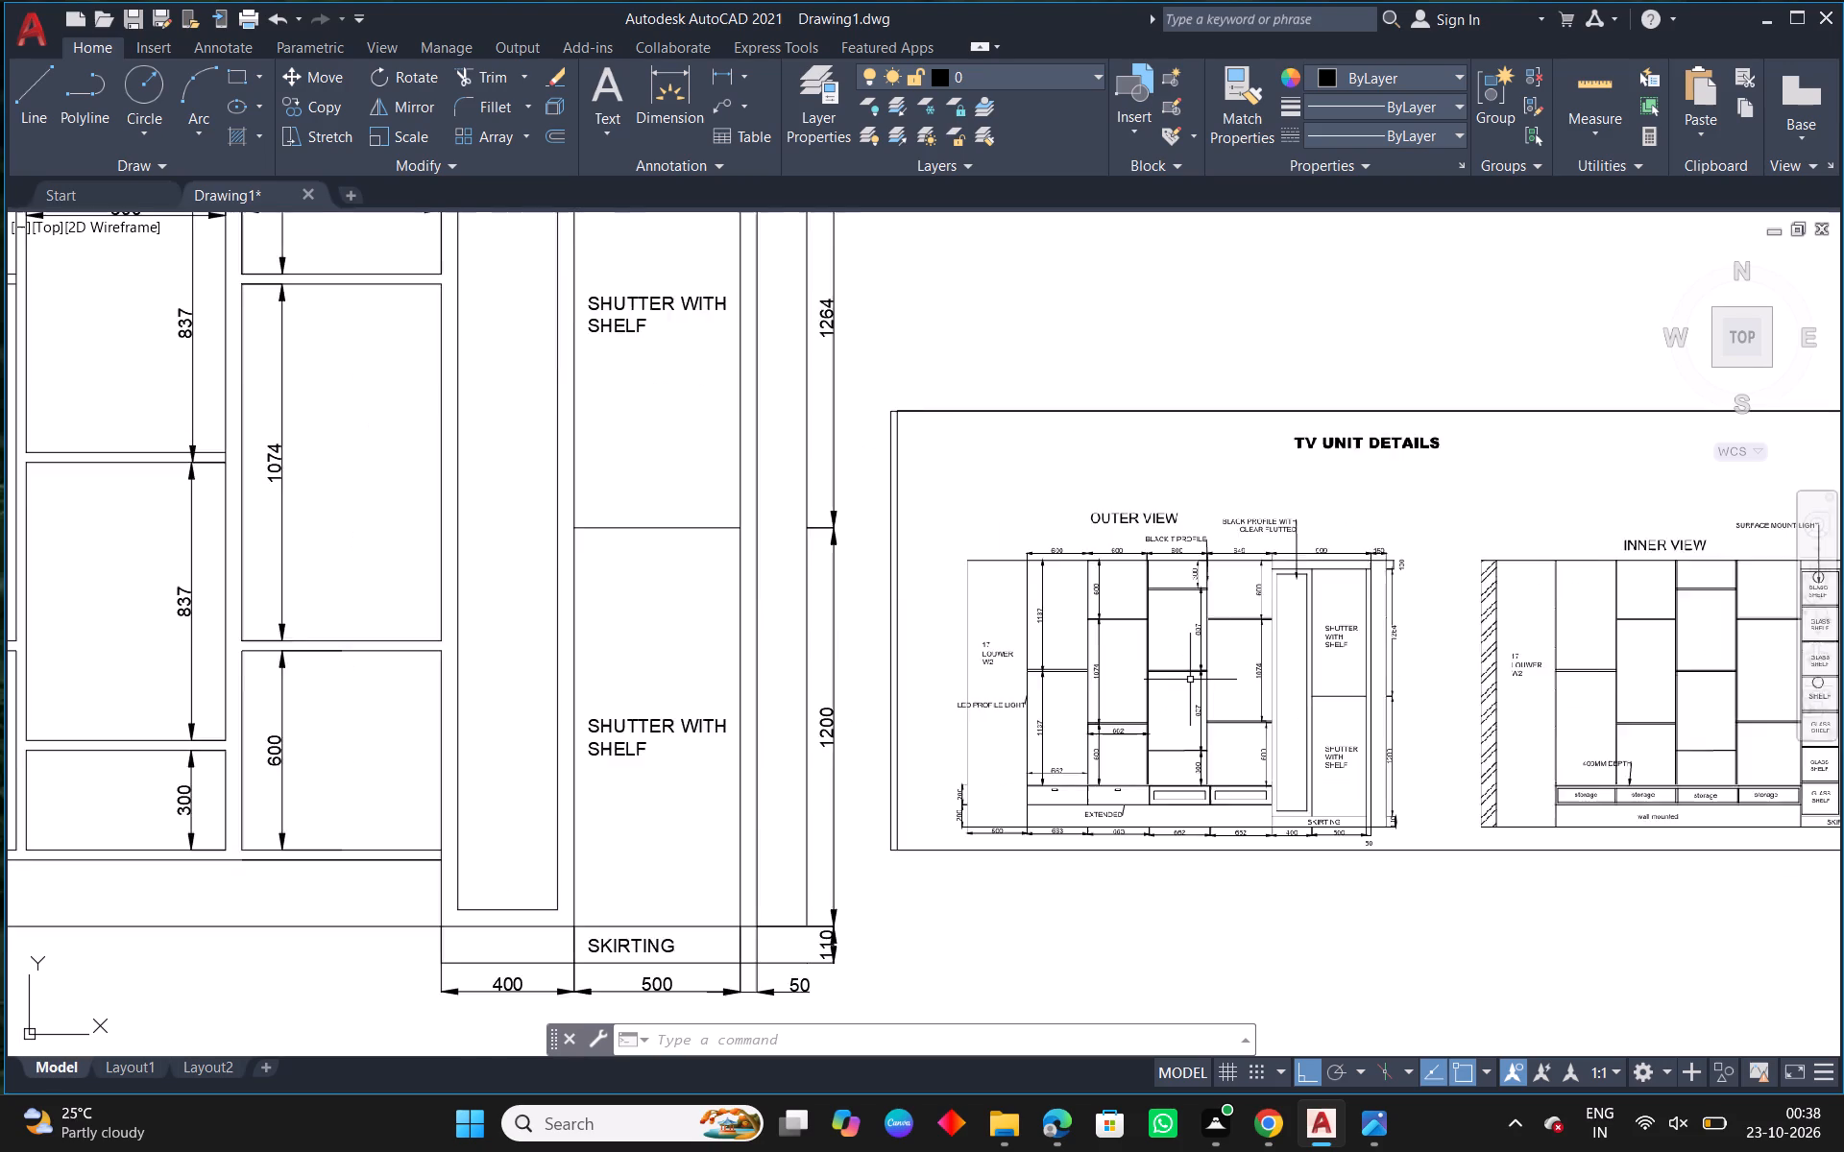
middle_drag(388, 684, 716, 762)
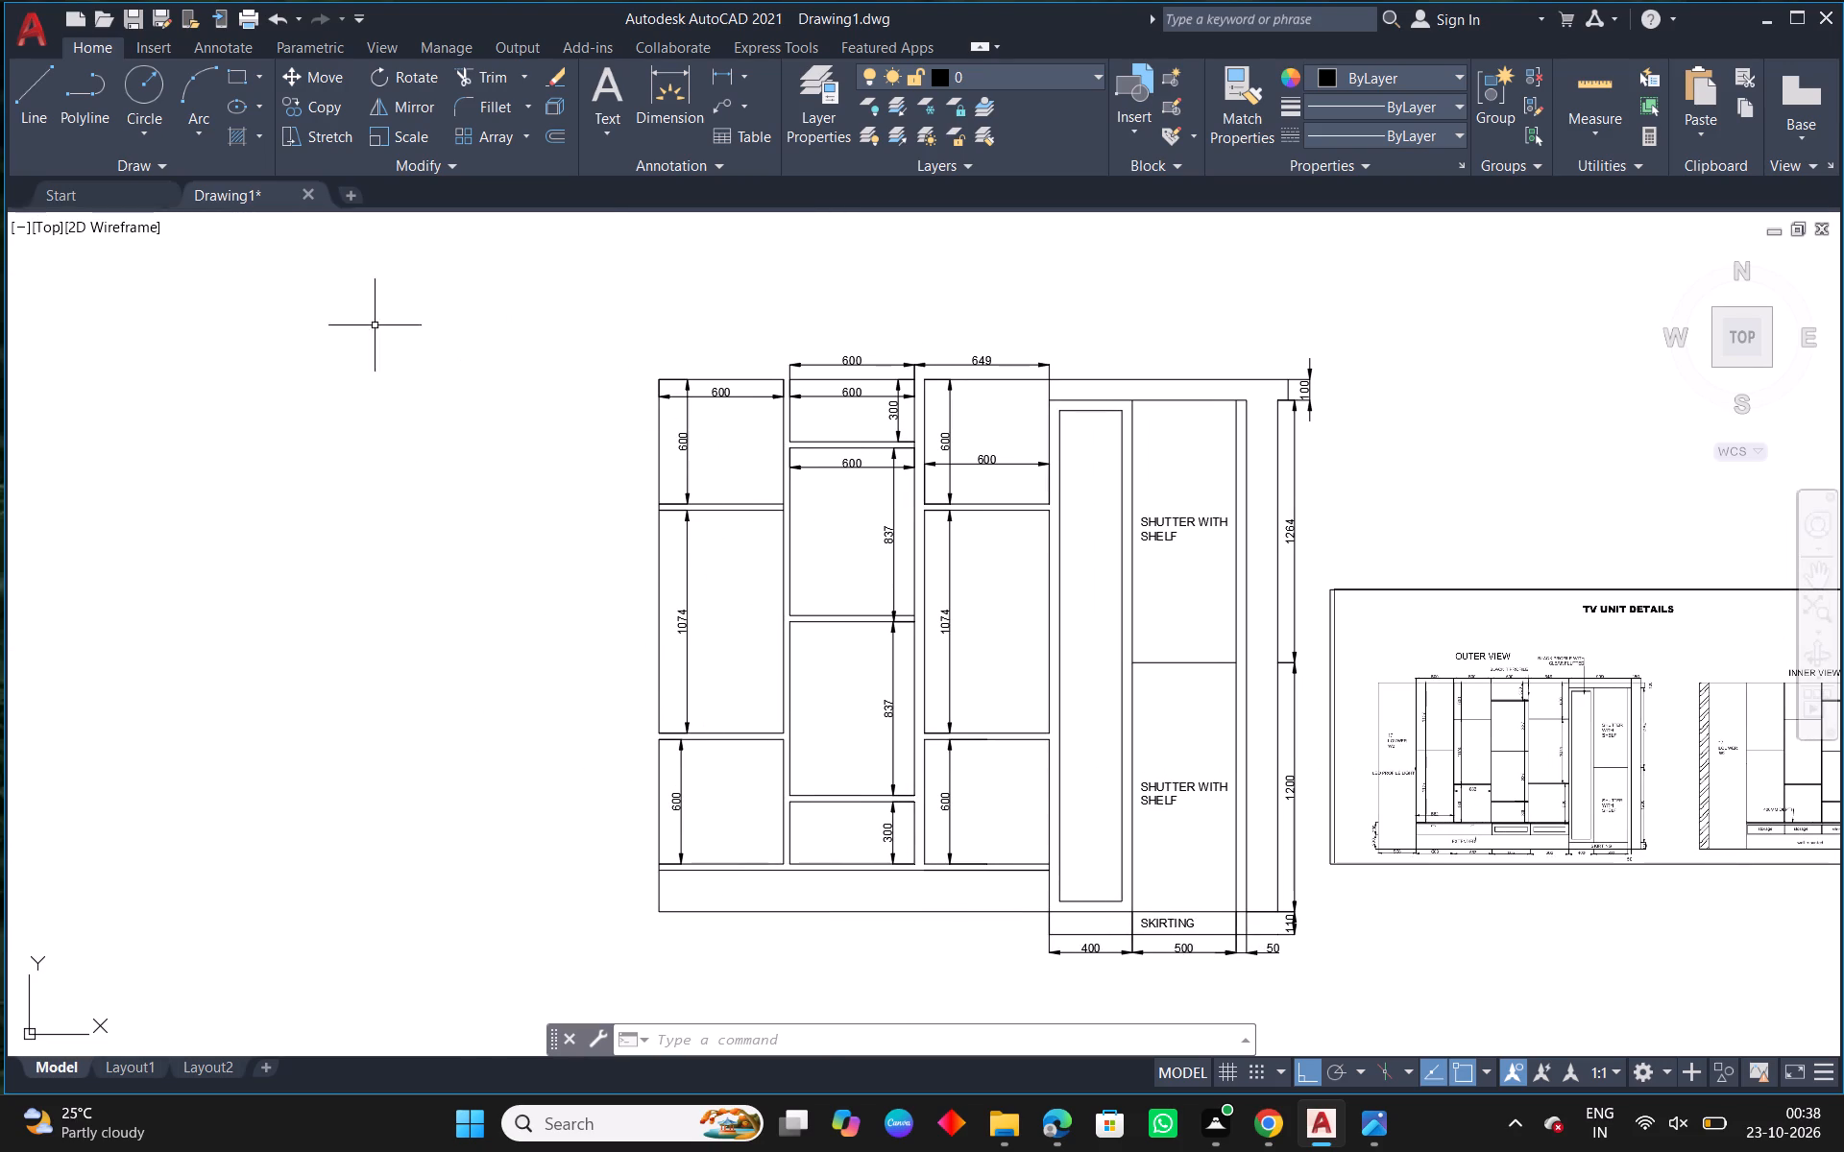
click(26, 91)
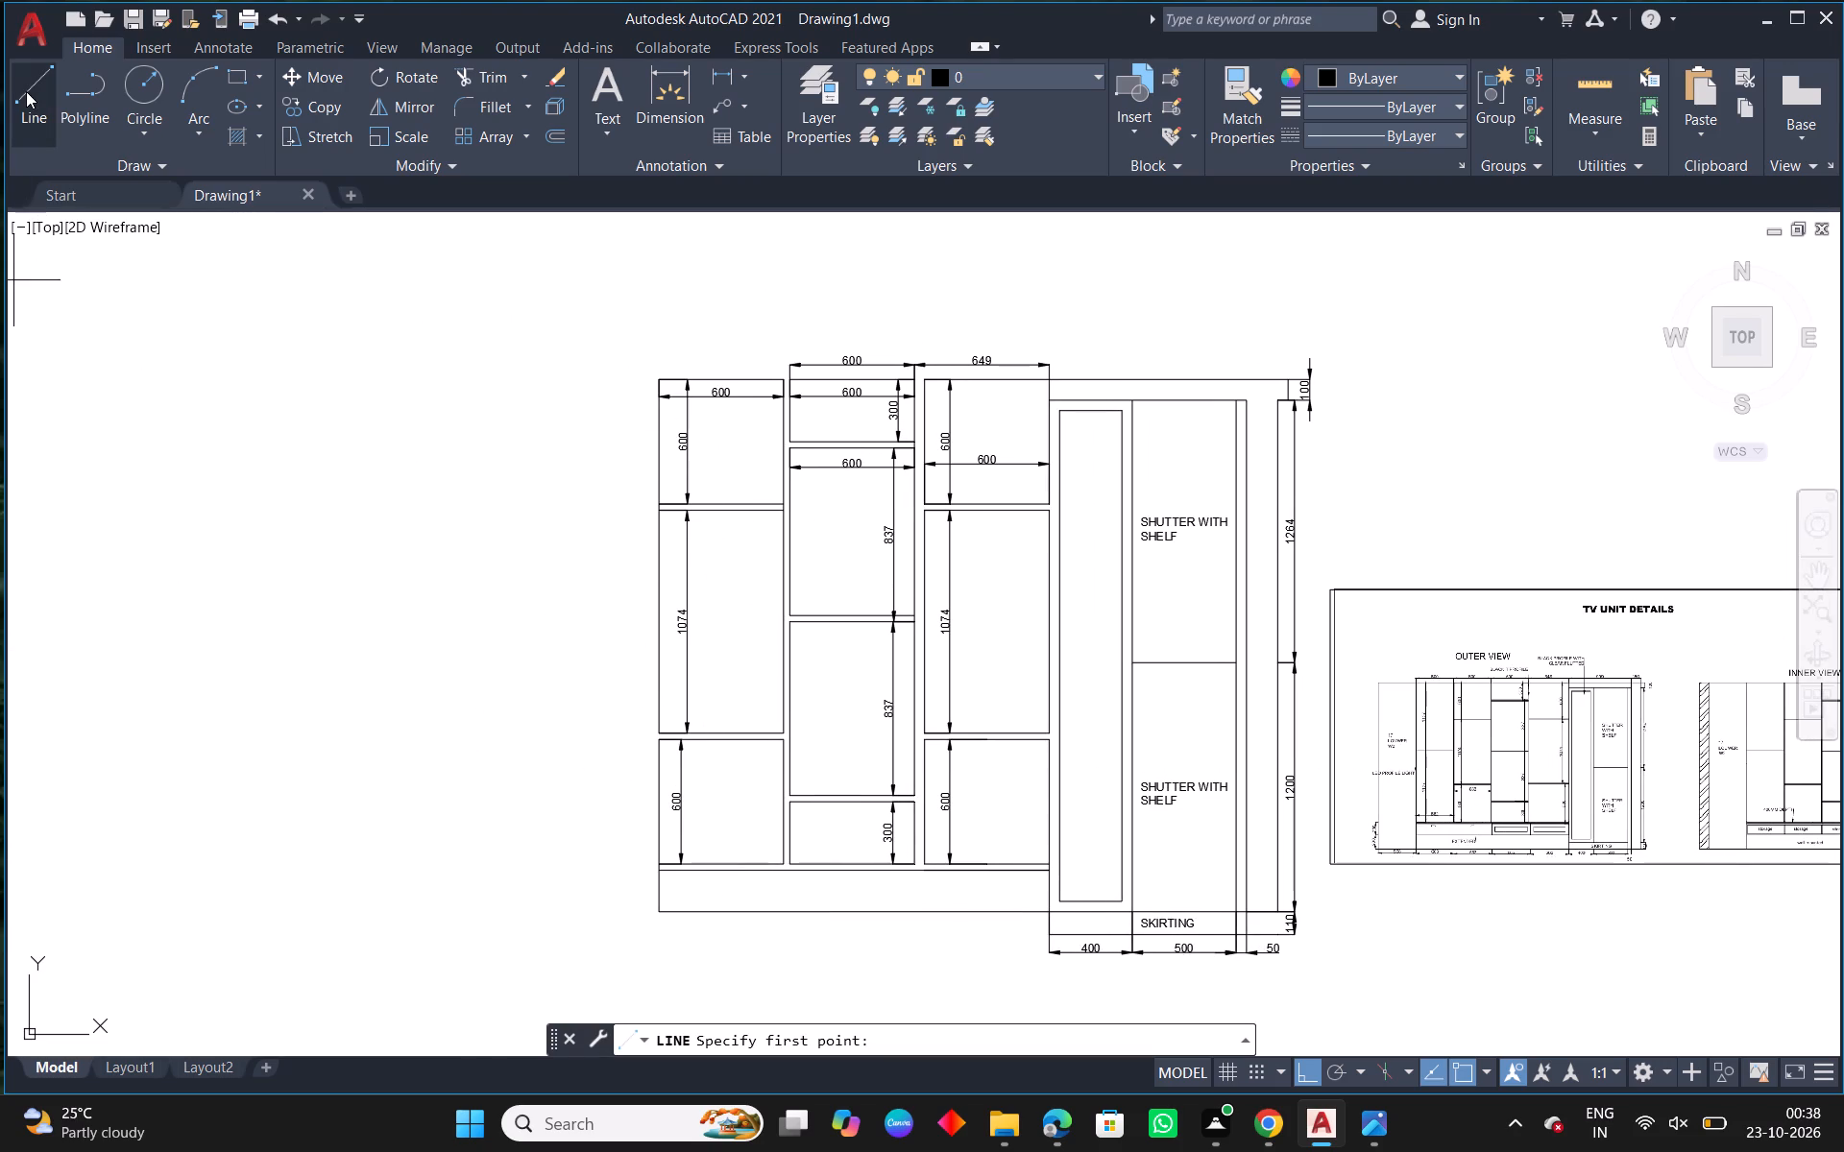
key(Escape)
scroll(1525, 724, up, 3)
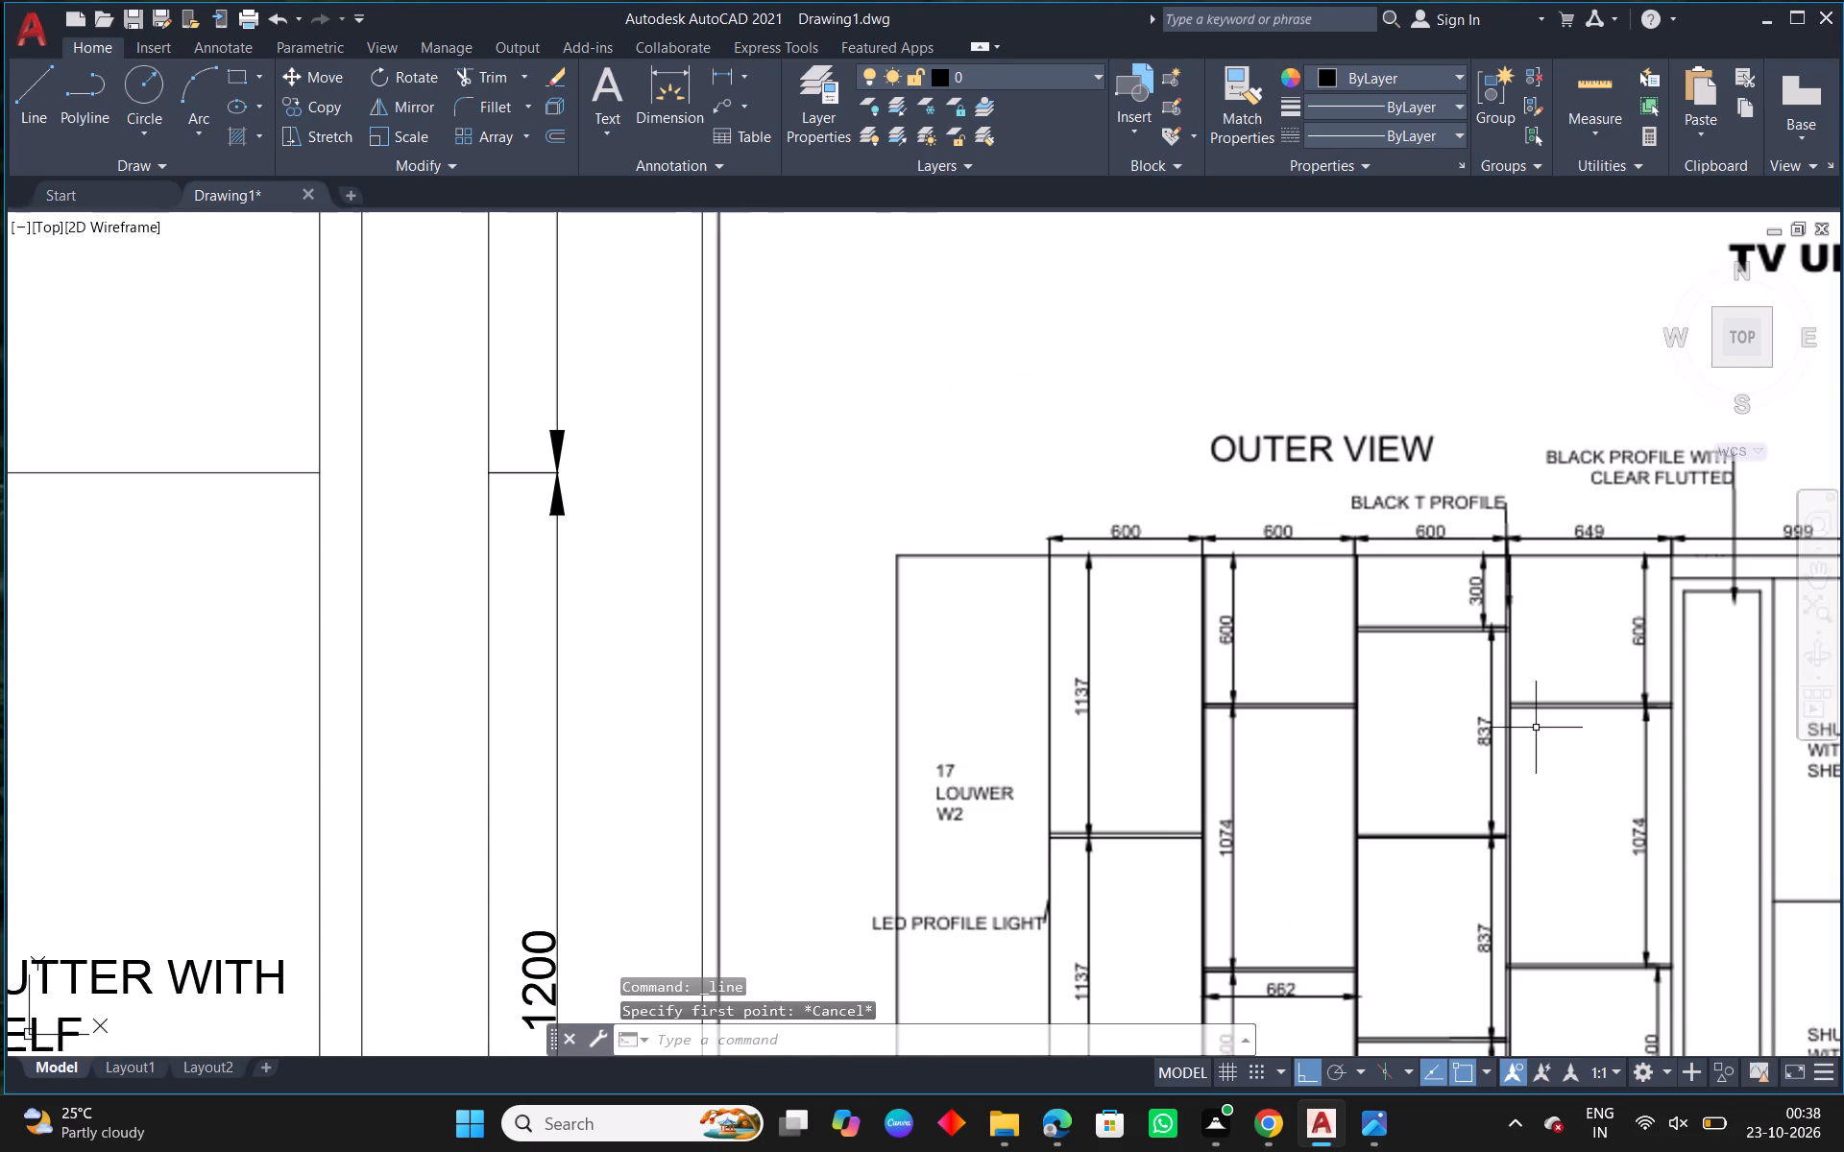
scroll(1279, 845, up, 2)
scroll(1066, 742, down, 5)
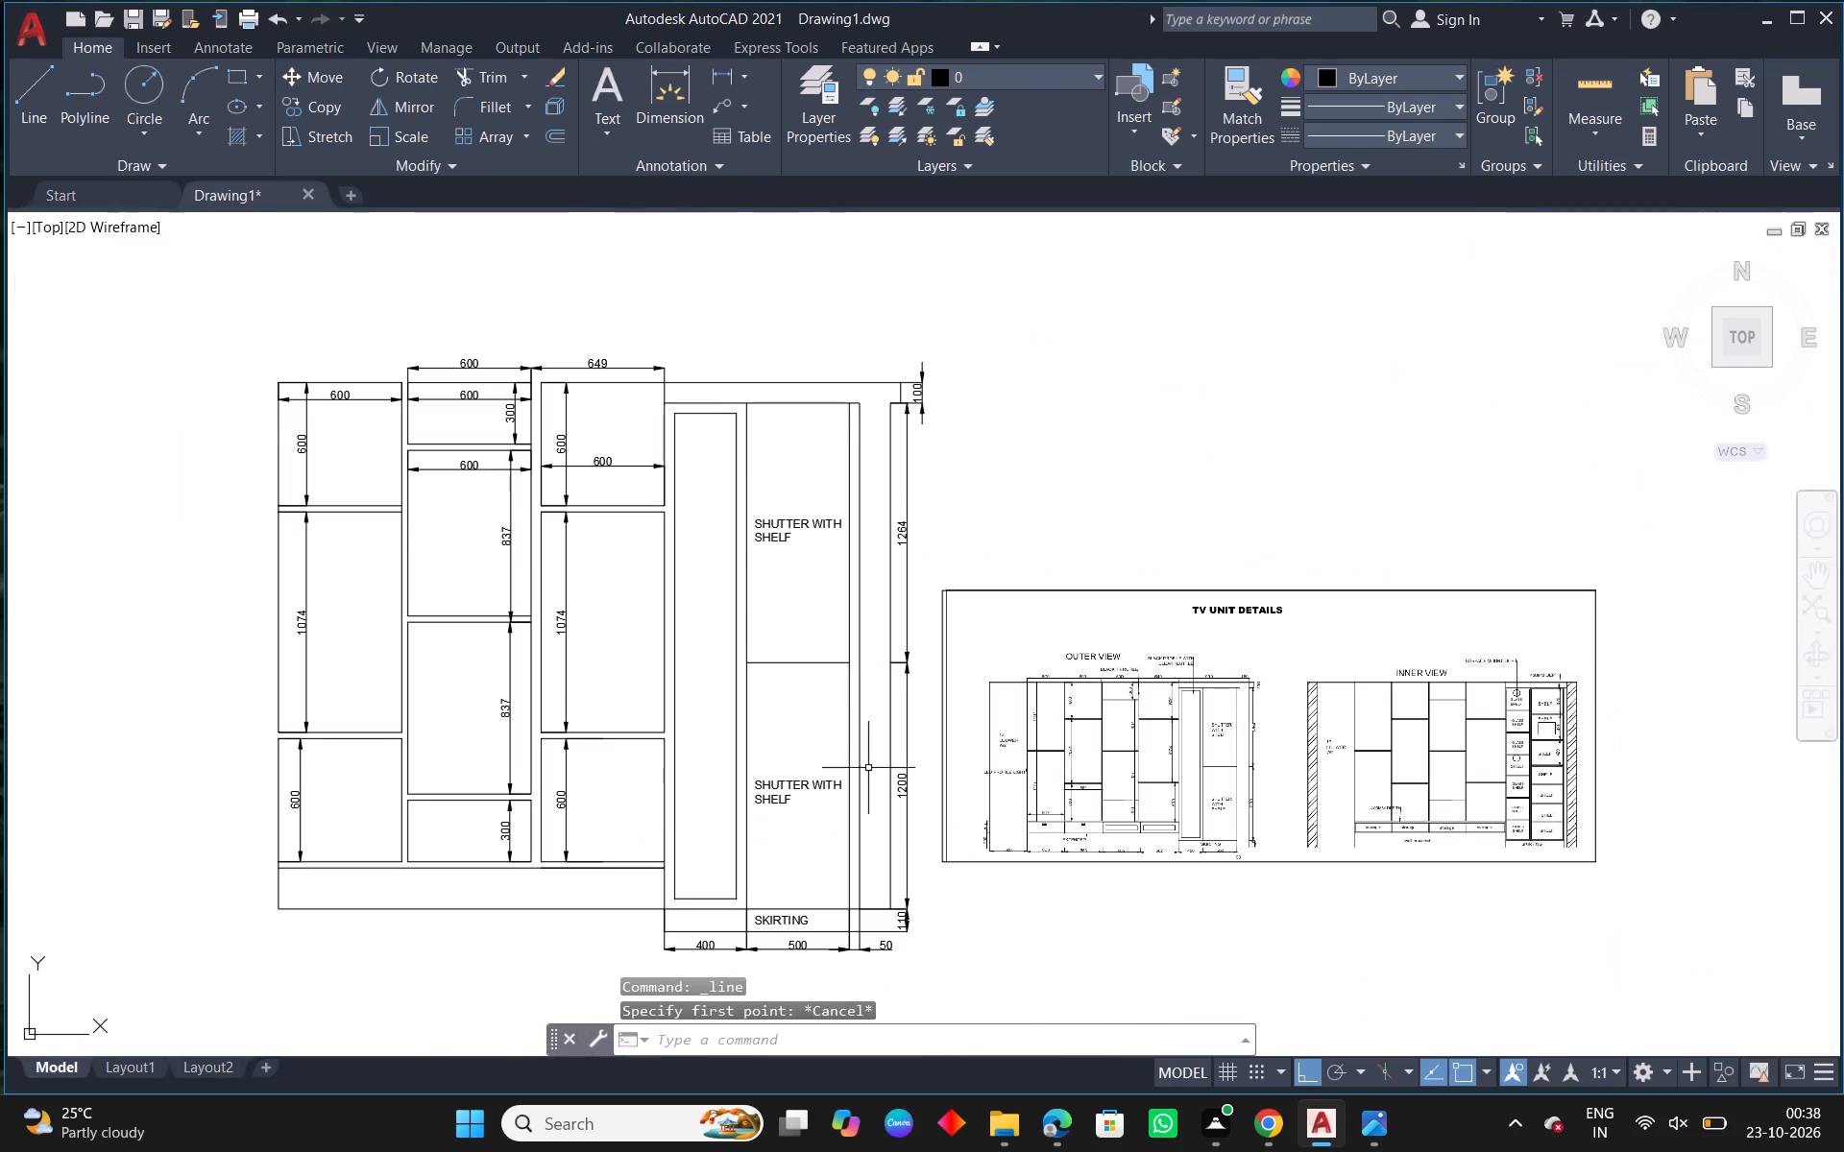
Offset the new column's upper and lower outer edge lines outward by 30.
middle_drag(537, 776, 833, 768)
text(O 30)
key(space)
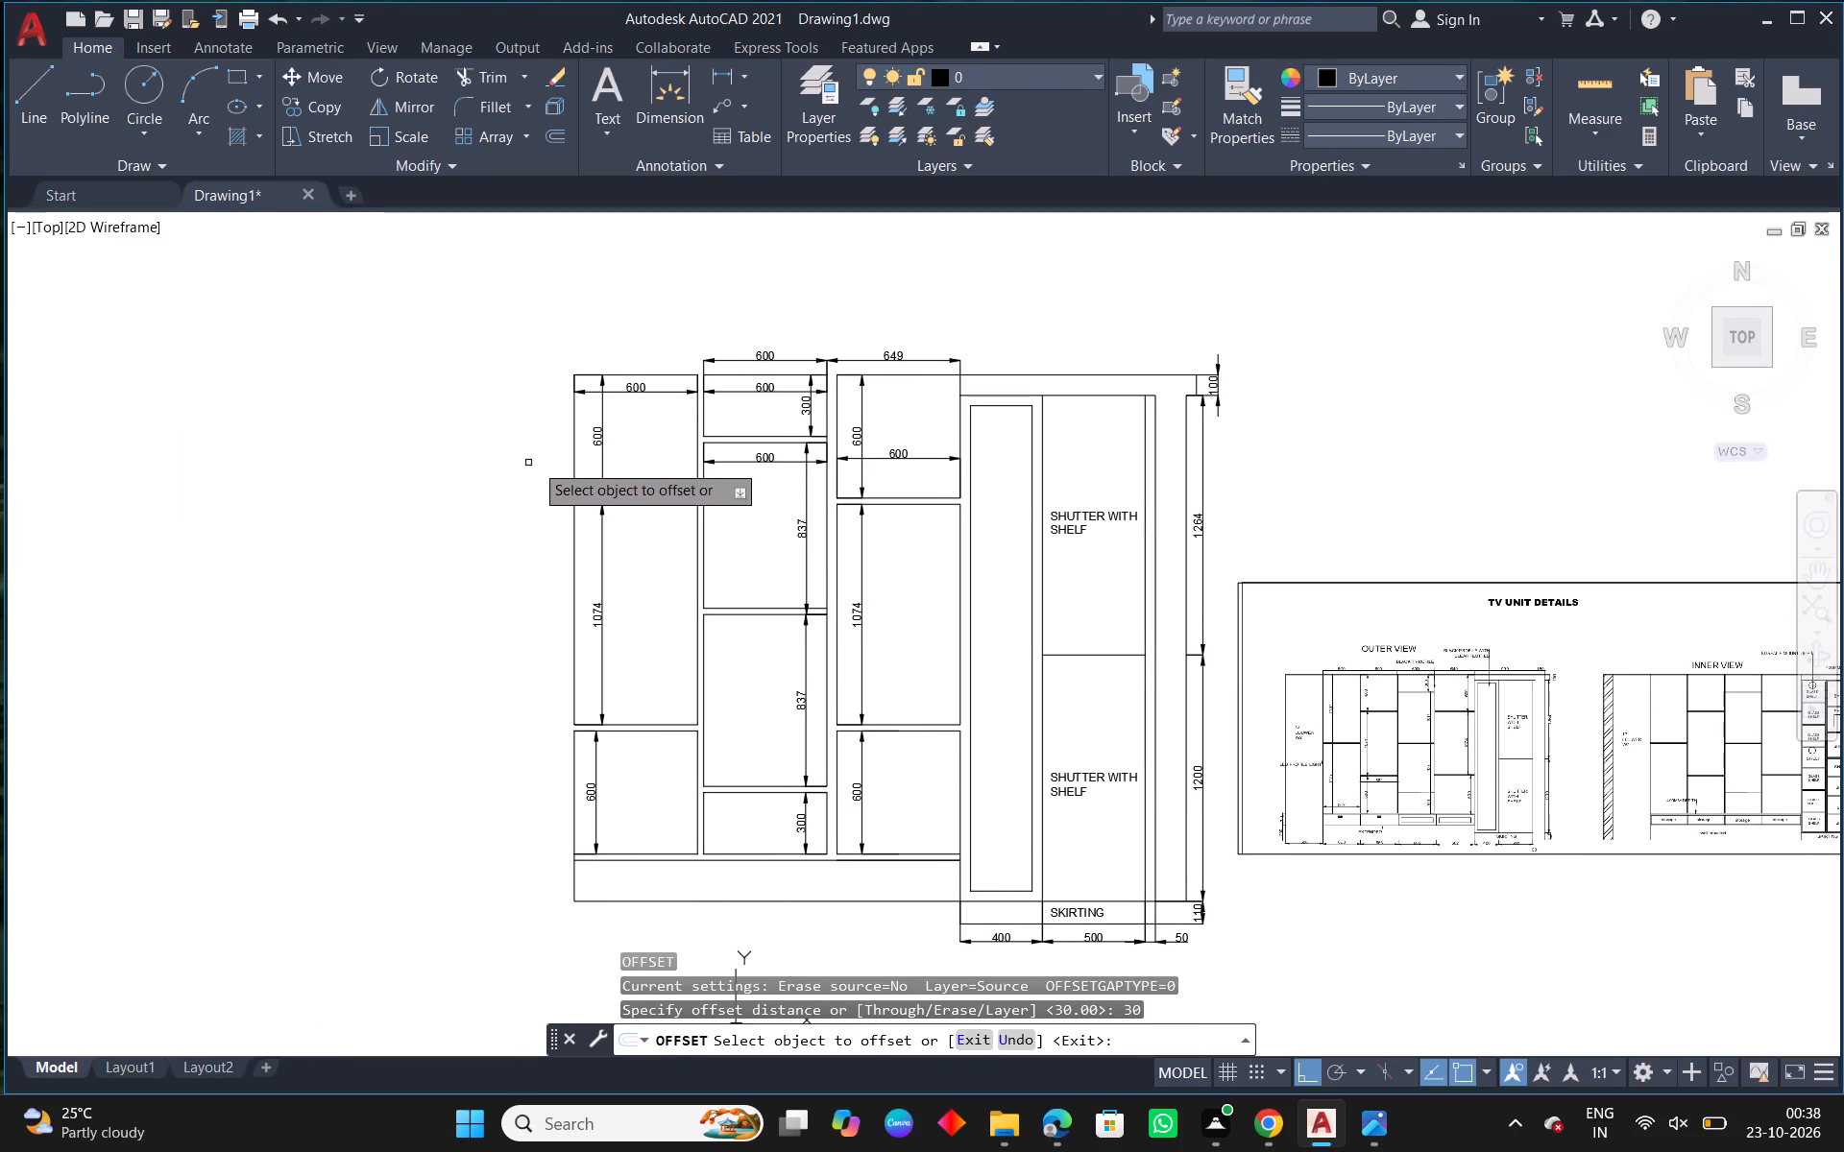
drag(574, 462, 566, 463)
click(500, 482)
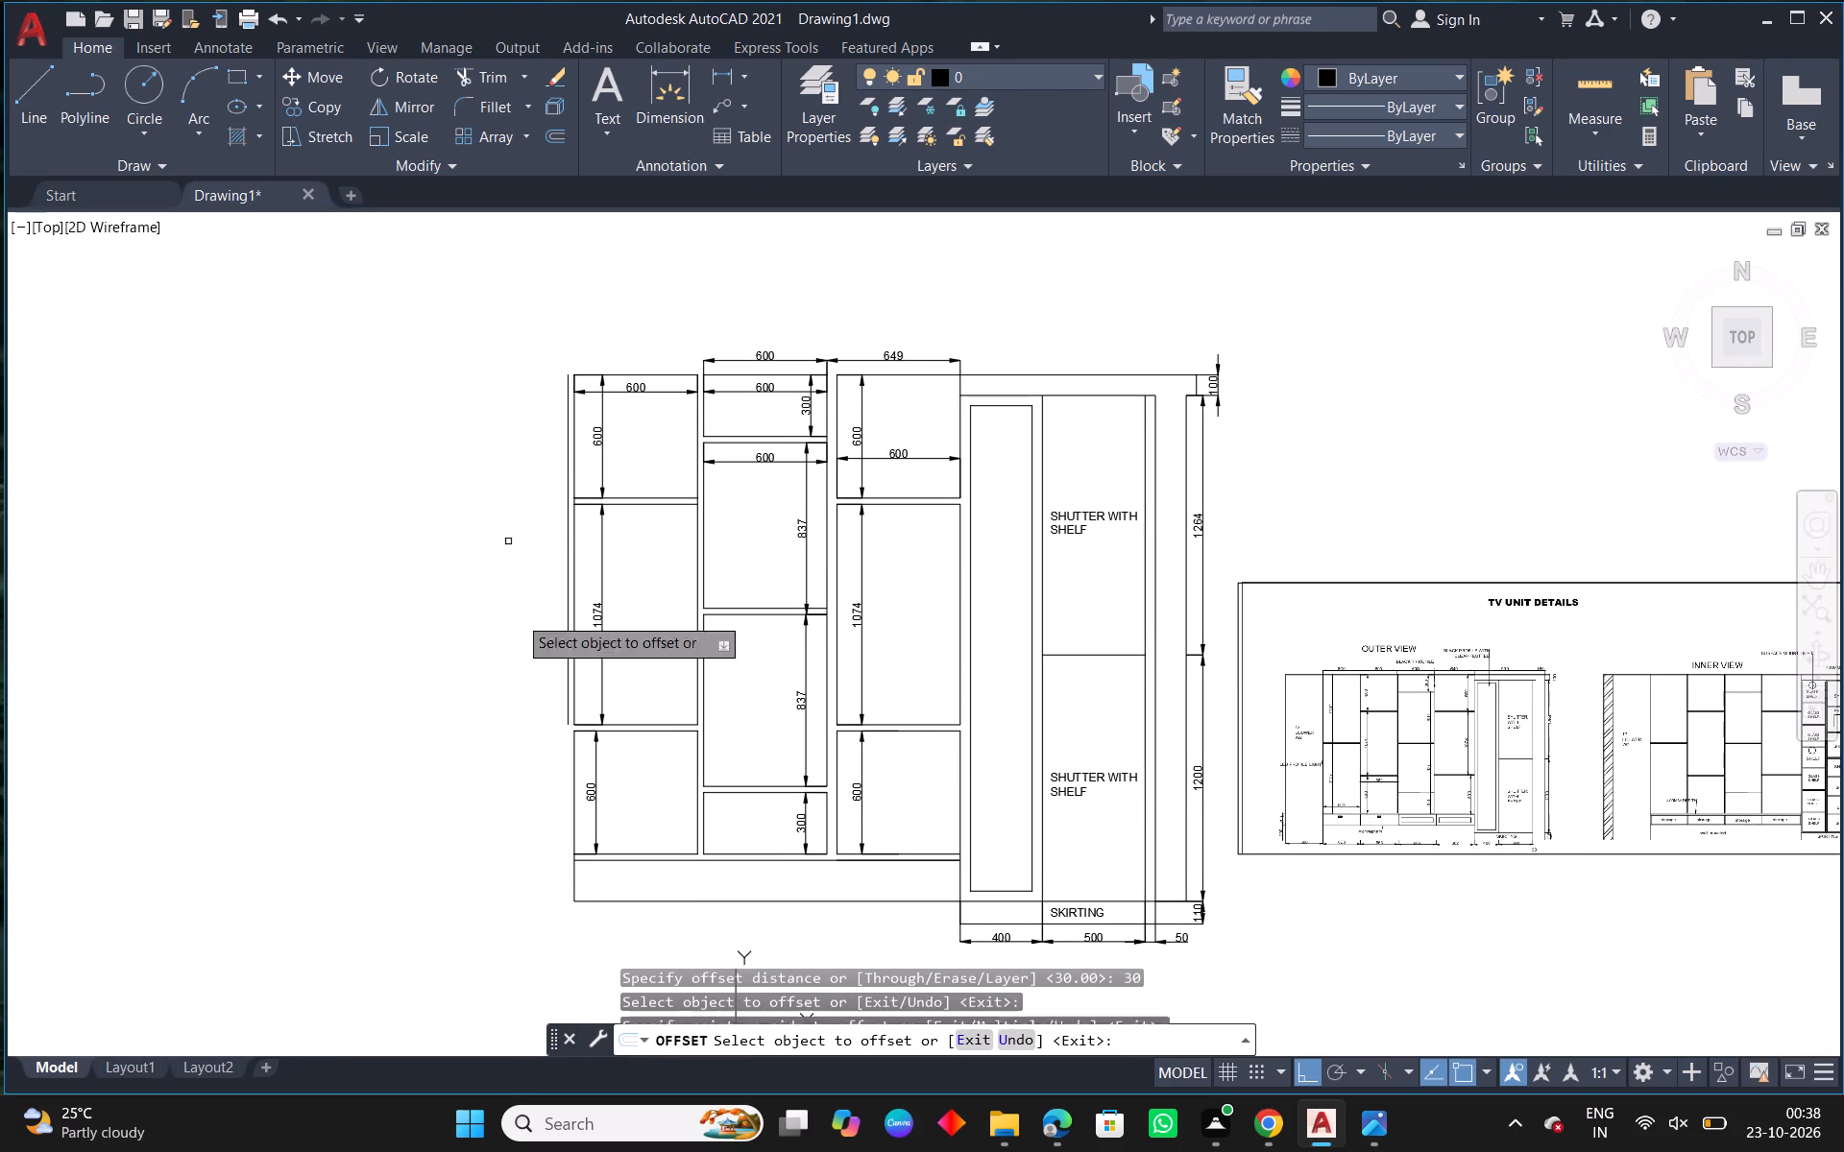
click(575, 765)
click(507, 775)
key(Escape)
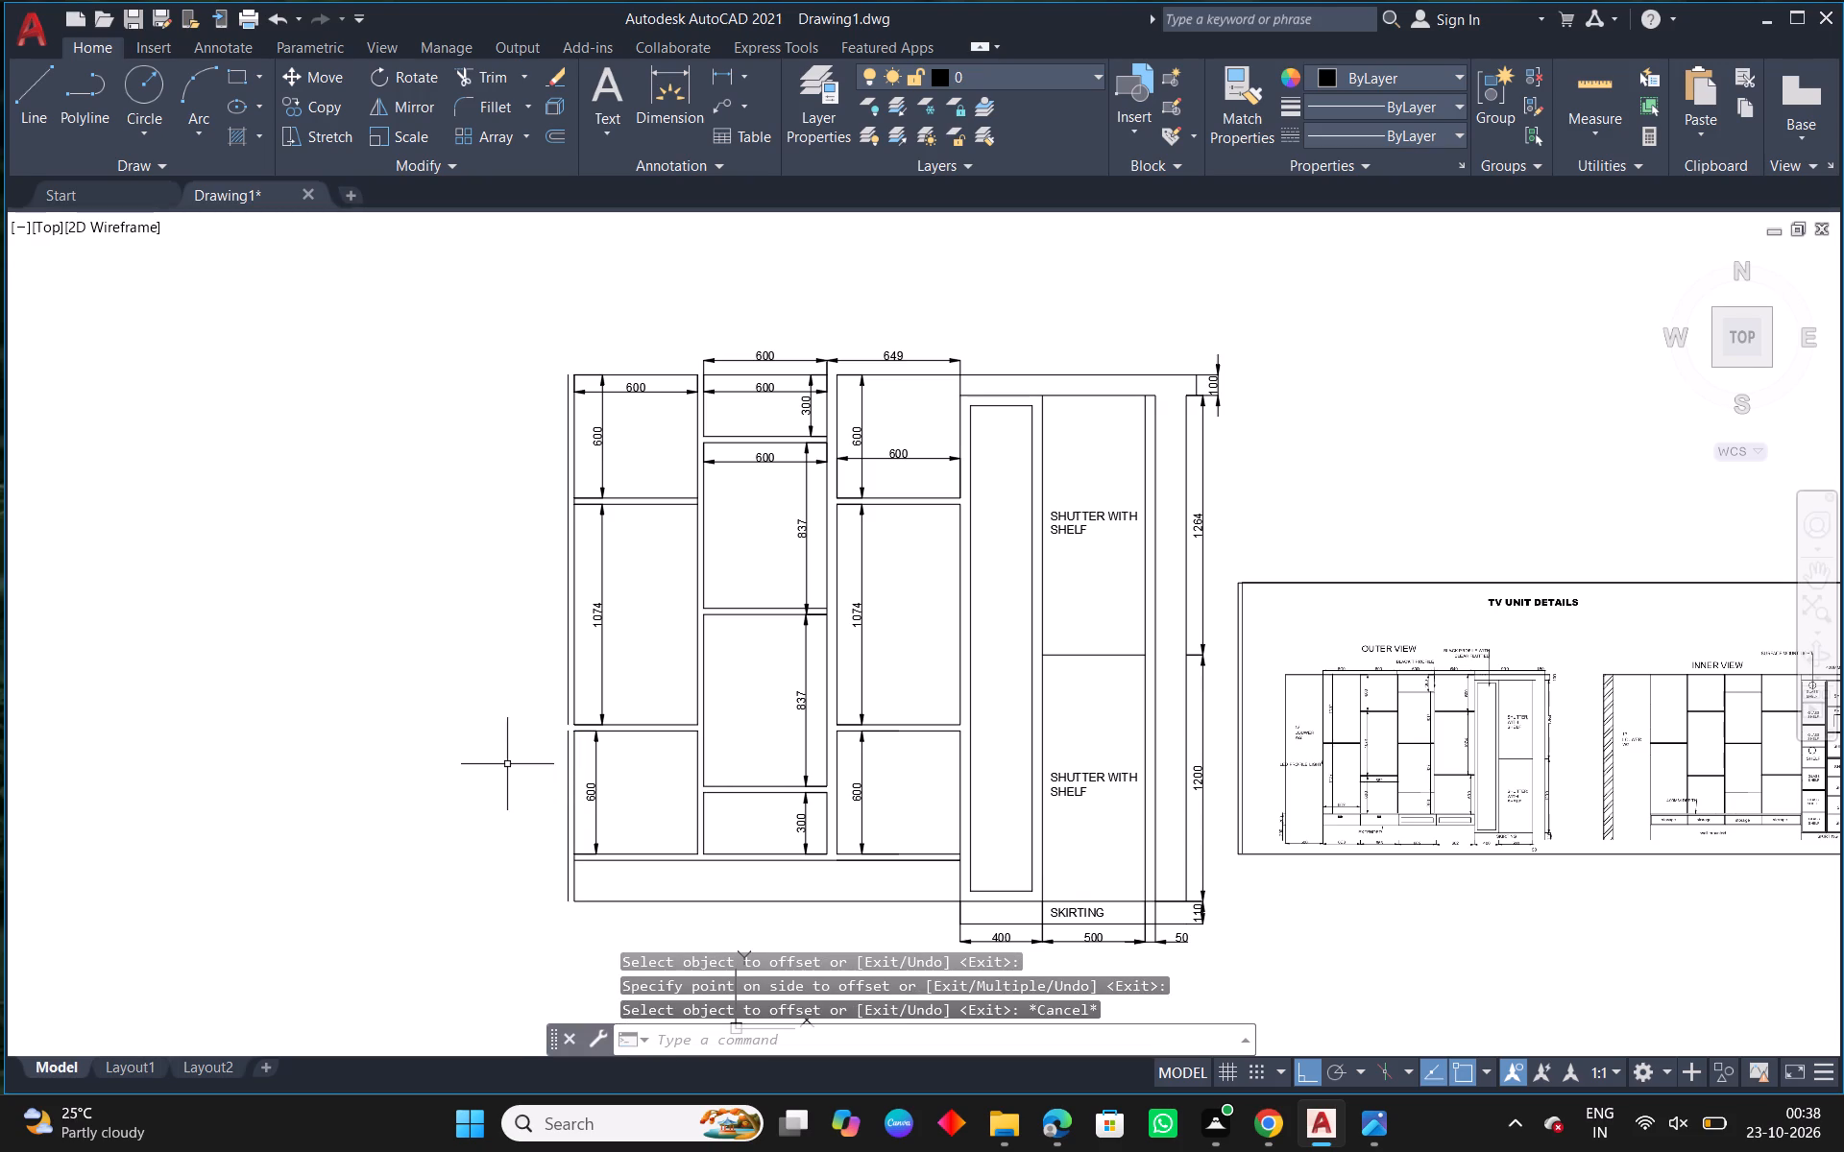
Draw a horizontal line 600 long outward from the top end of the offset edge.
scroll(605, 933, up, 1)
scroll(542, 781, down, 2)
scroll(505, 560, up, 1)
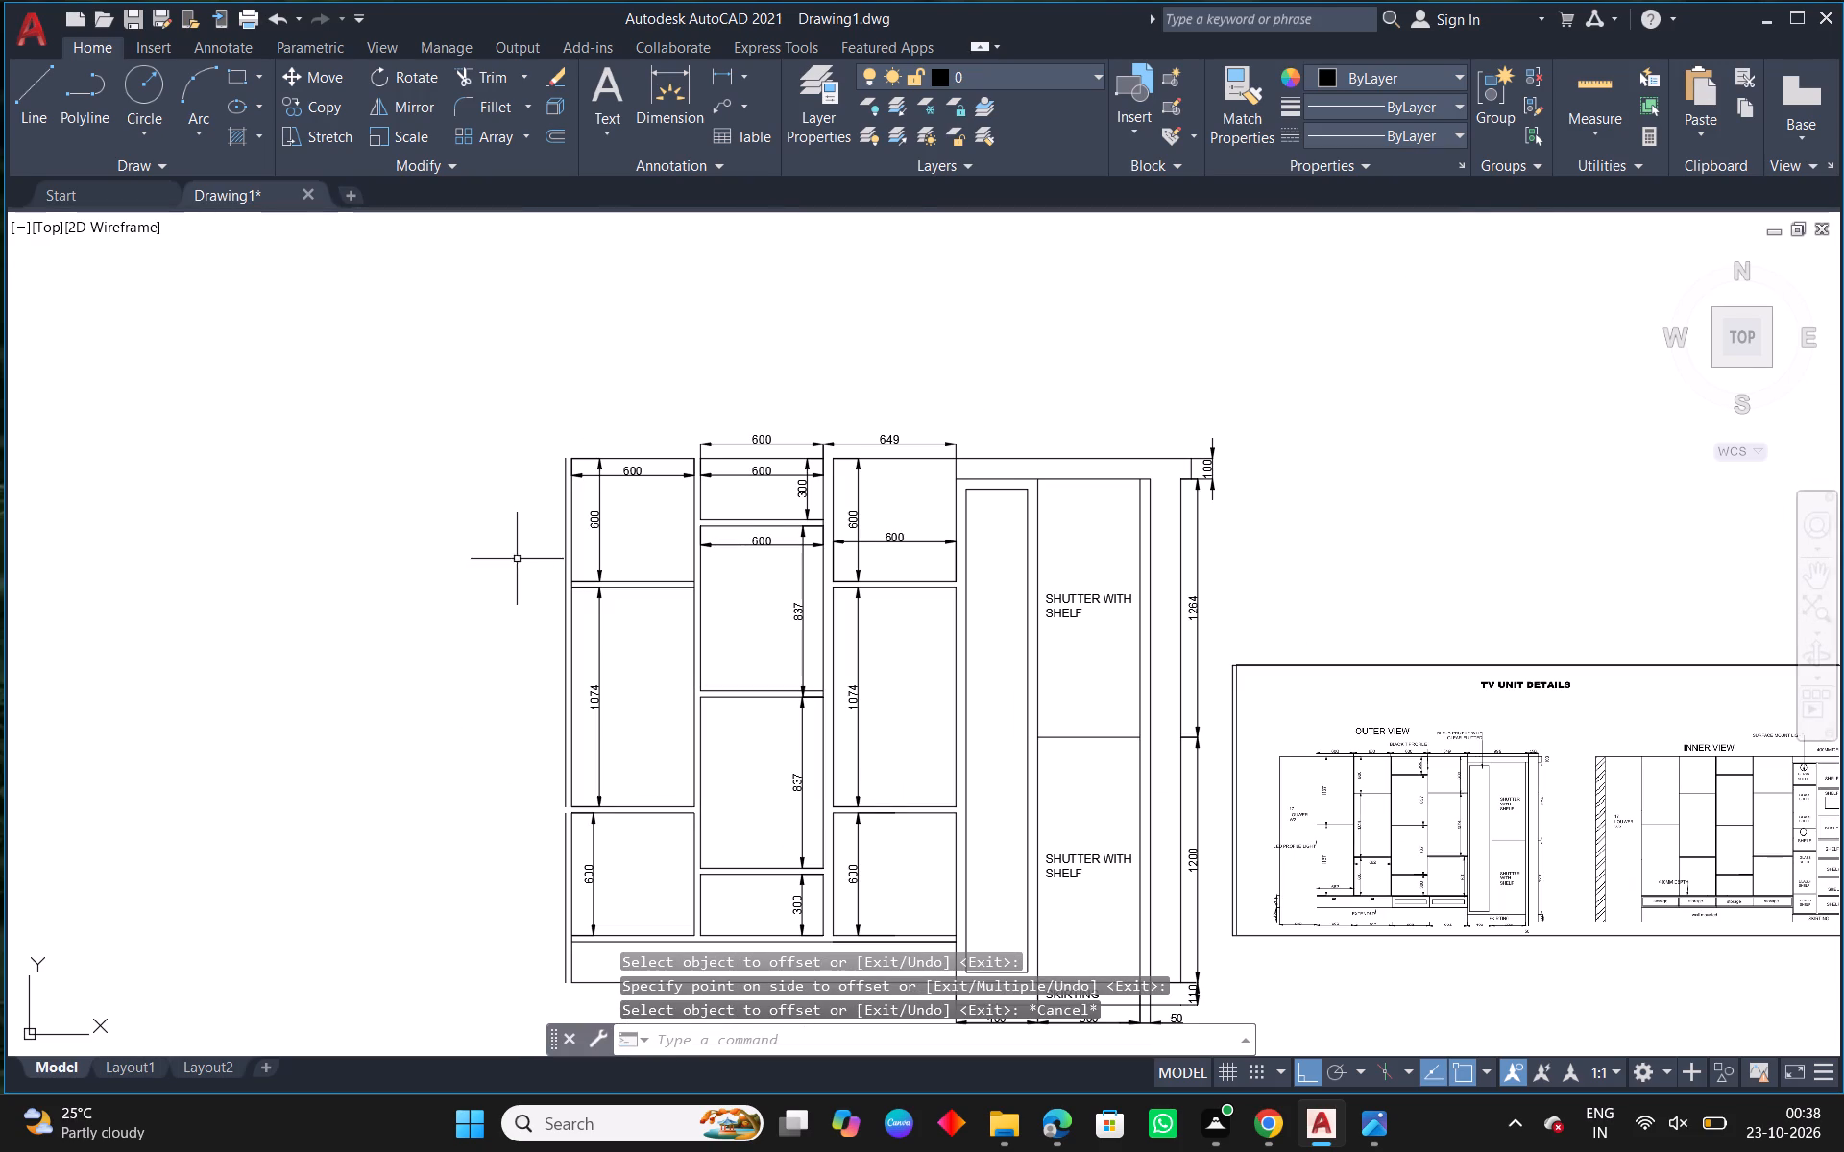
click(30, 90)
scroll(1347, 787, up, 3)
scroll(1347, 787, down, 3)
scroll(564, 469, up, 1)
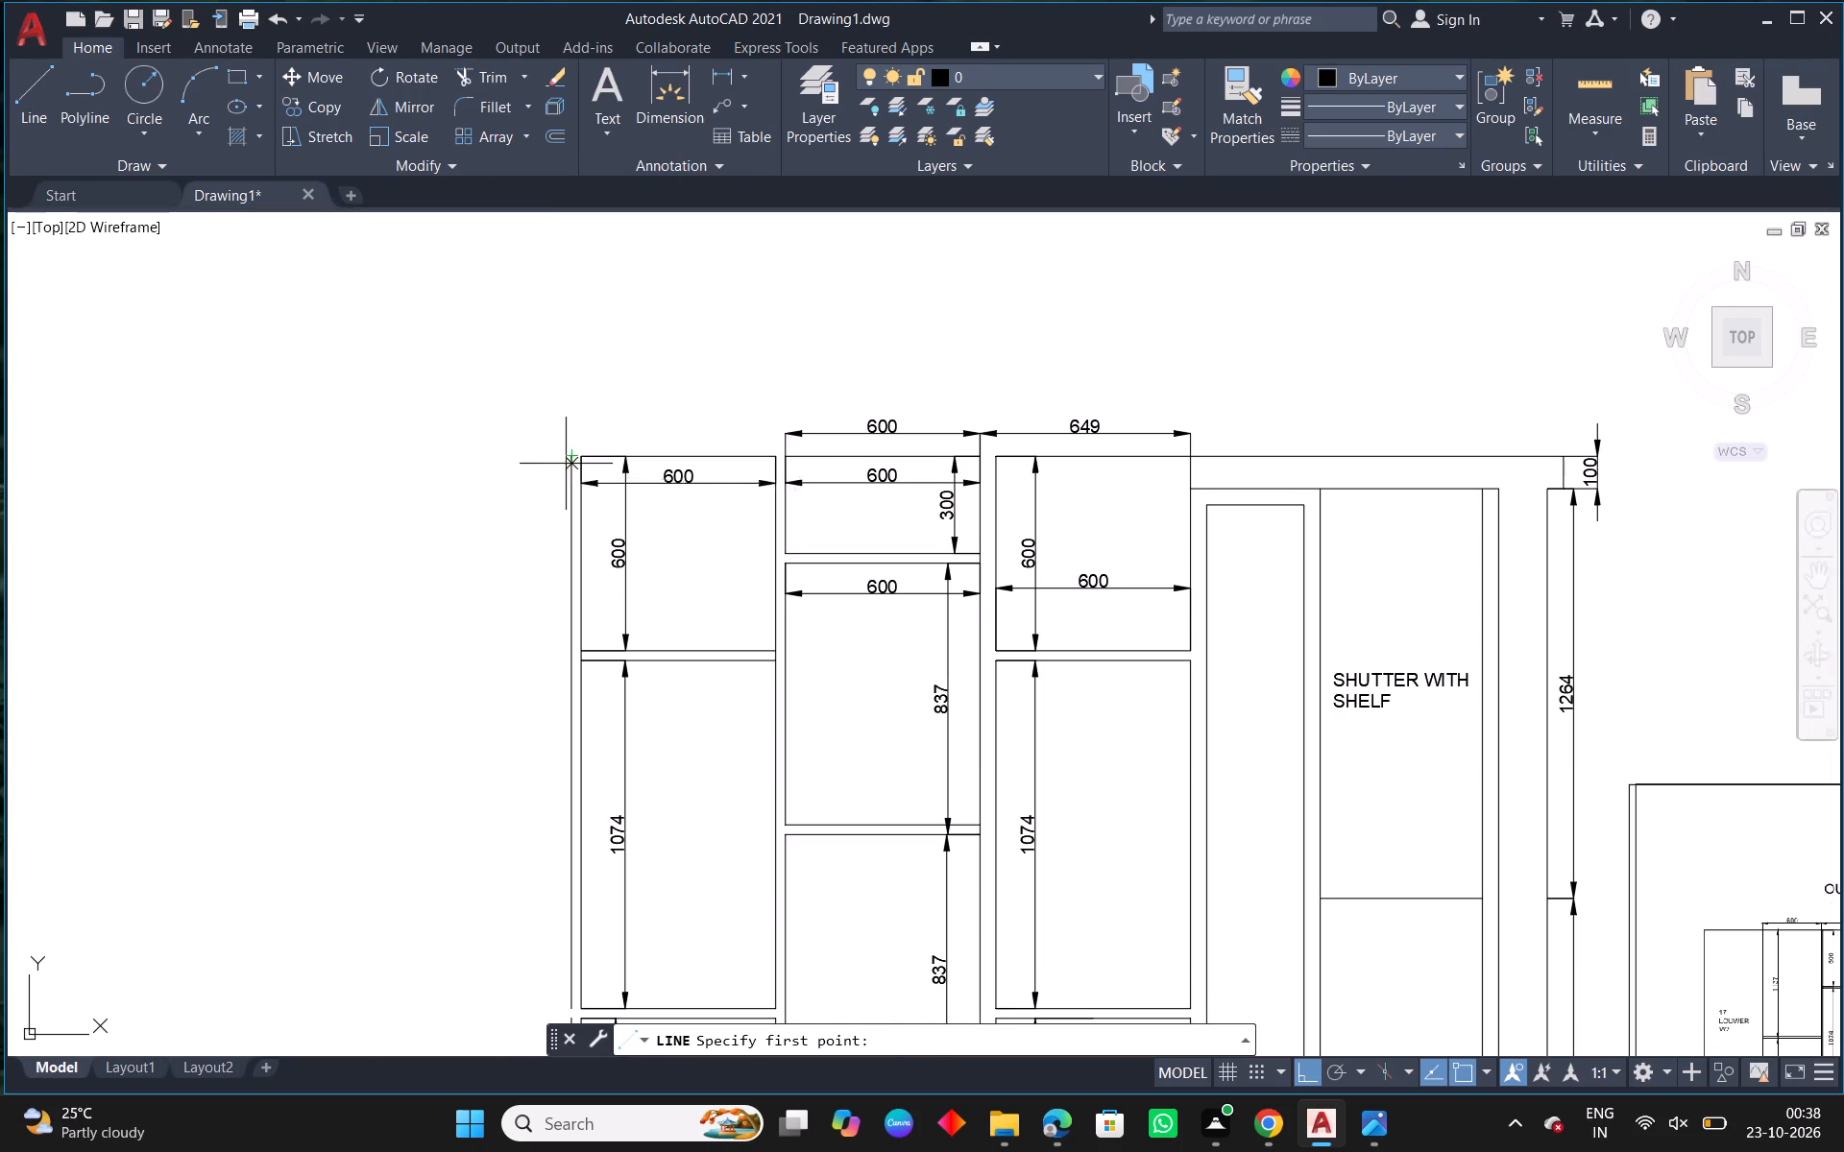
click(566, 464)
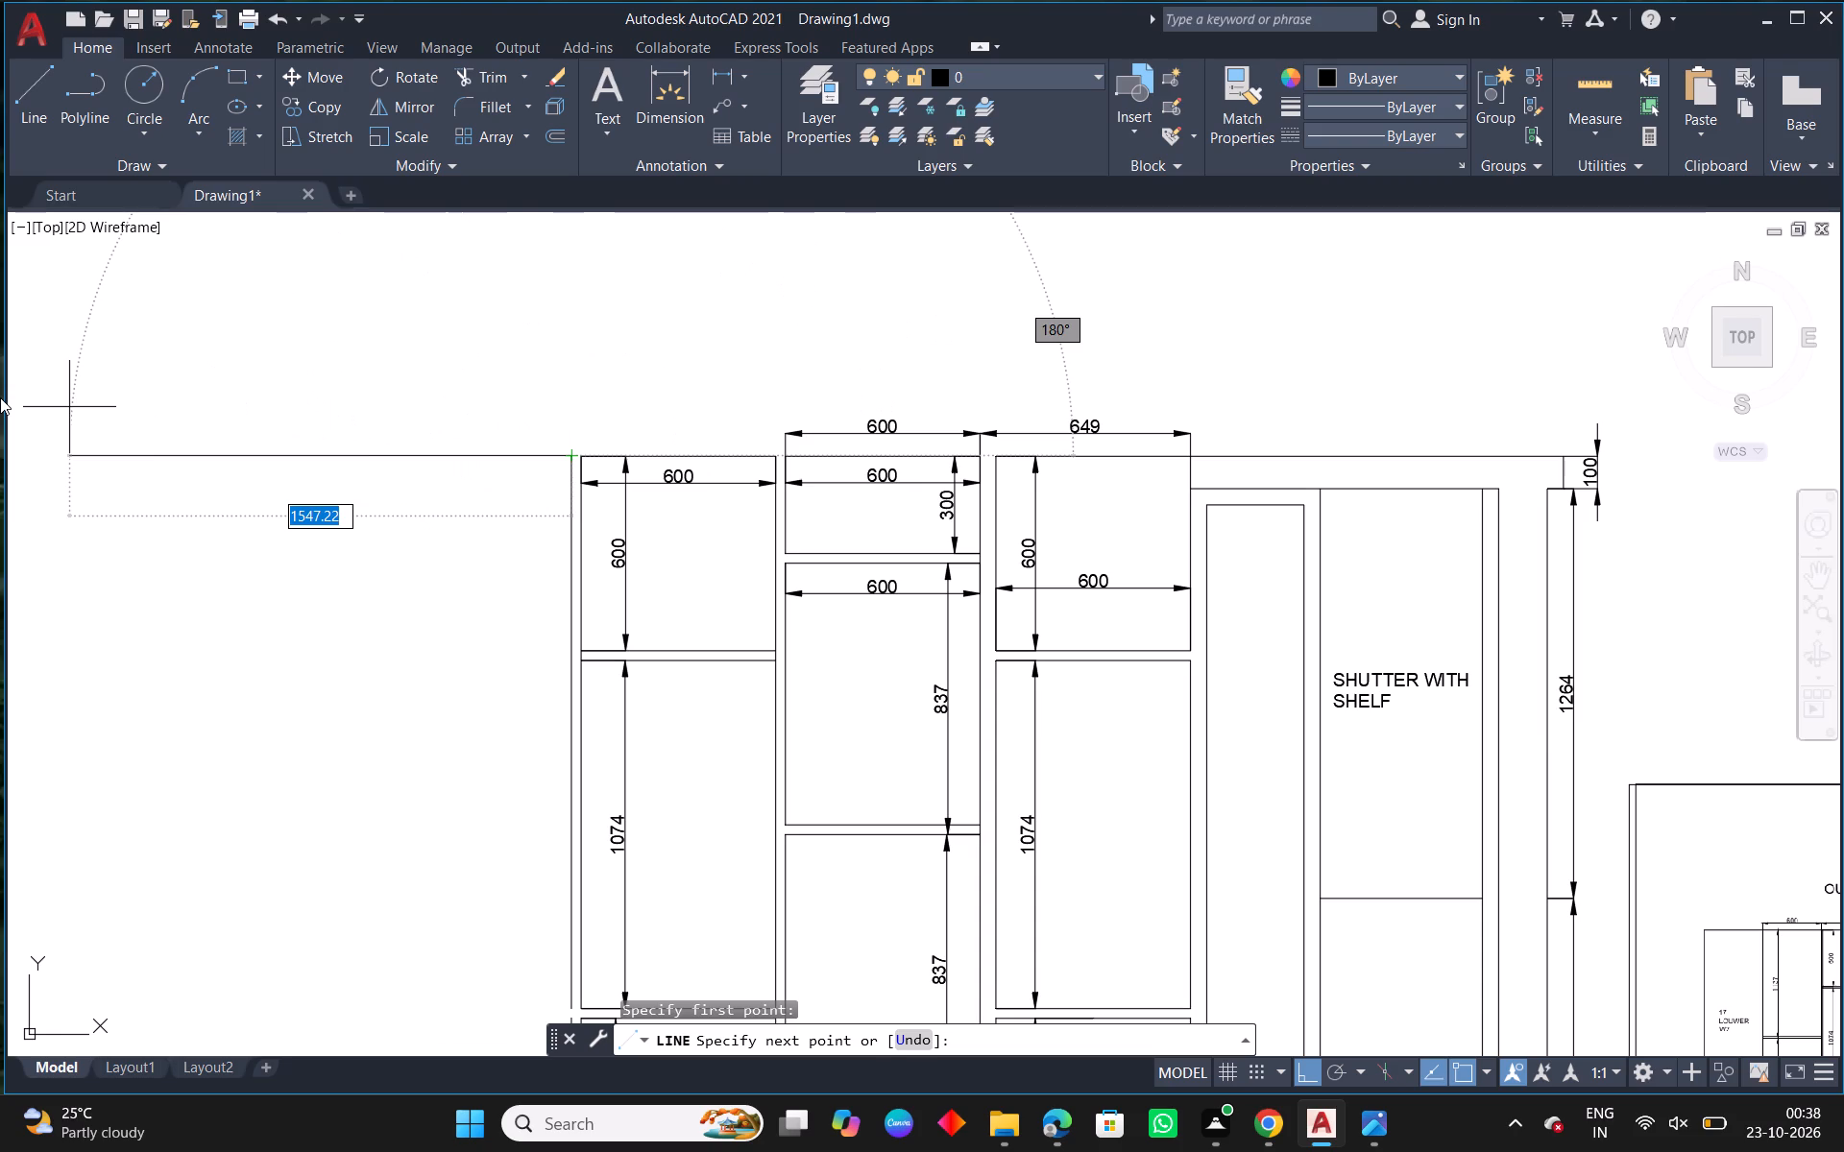
text(600)
key(Return)
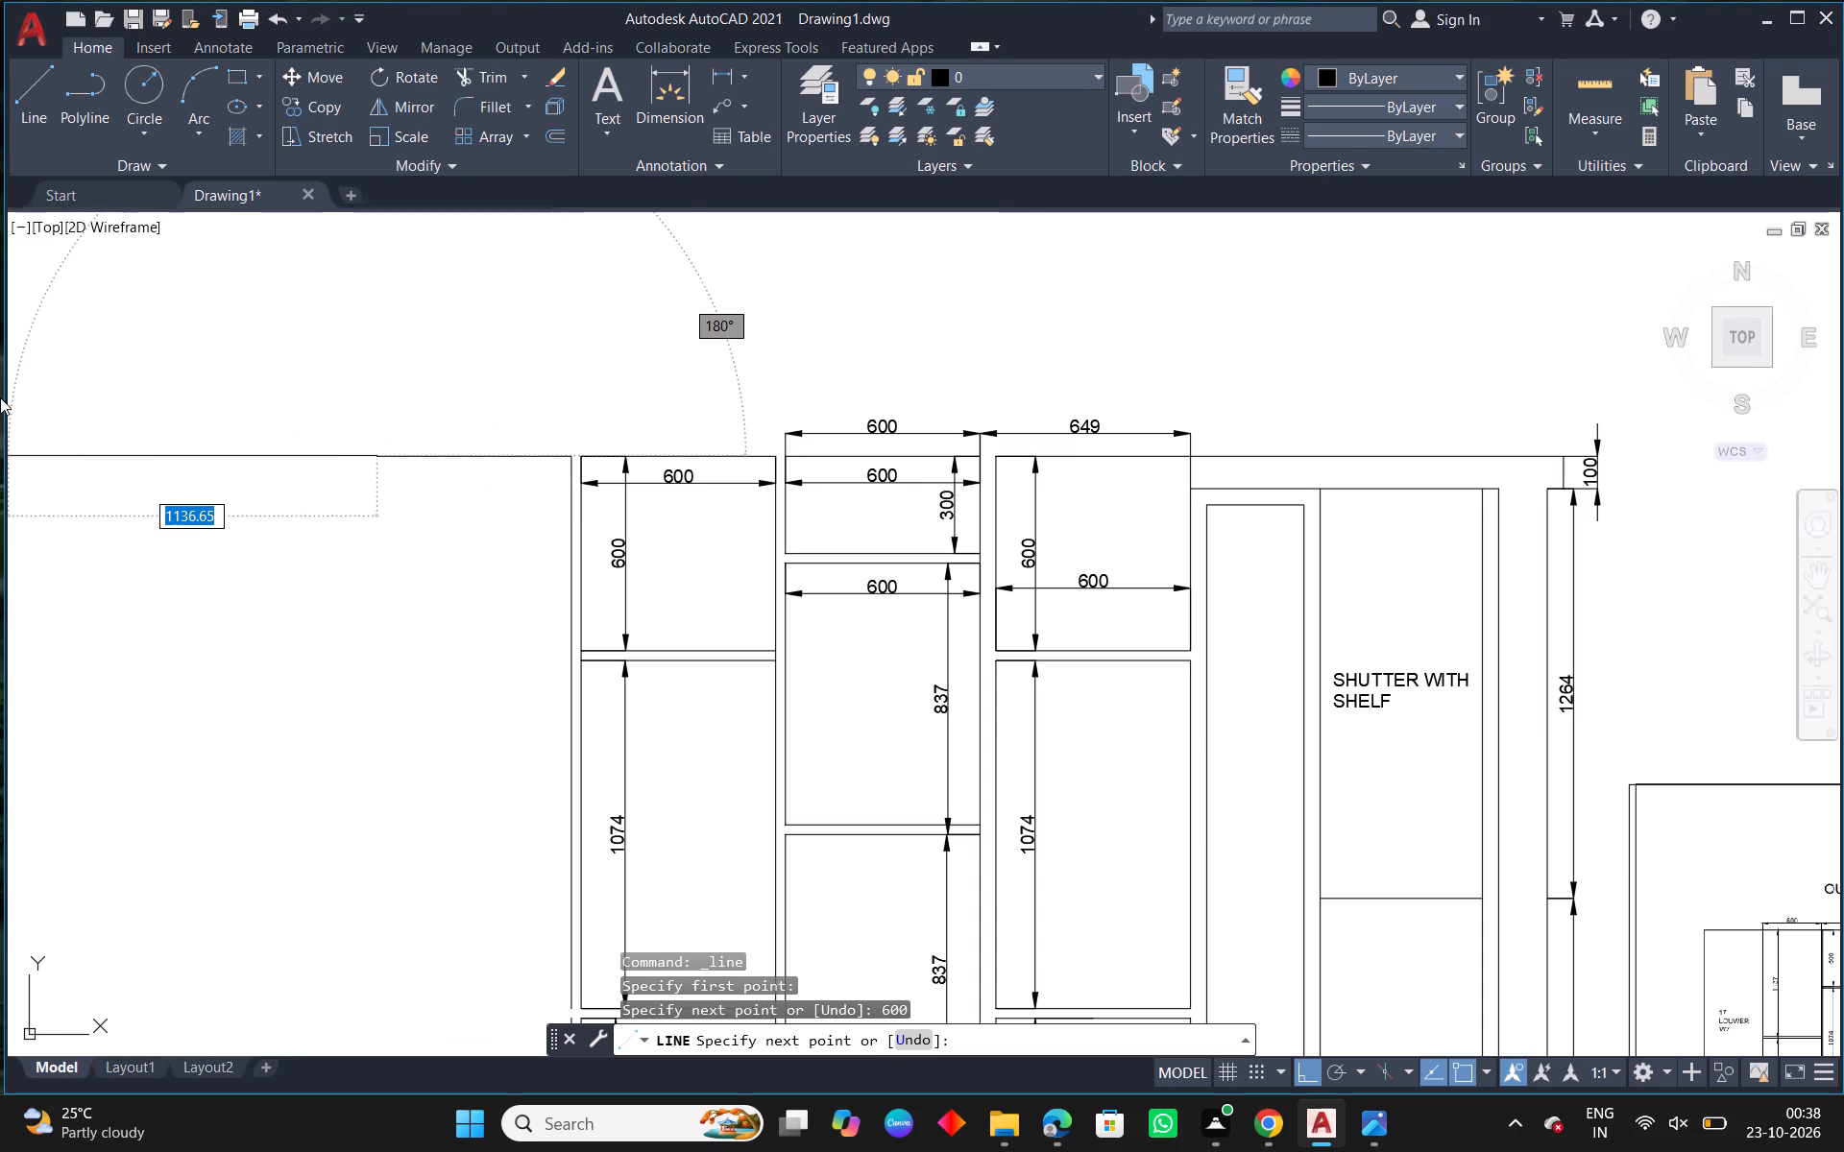
Continue the line 1137 straight down and back horizontally to the offset edge, closing off the upper compartment.
scroll(222, 816, down, 1)
middle_drag(357, 801, 149, 532)
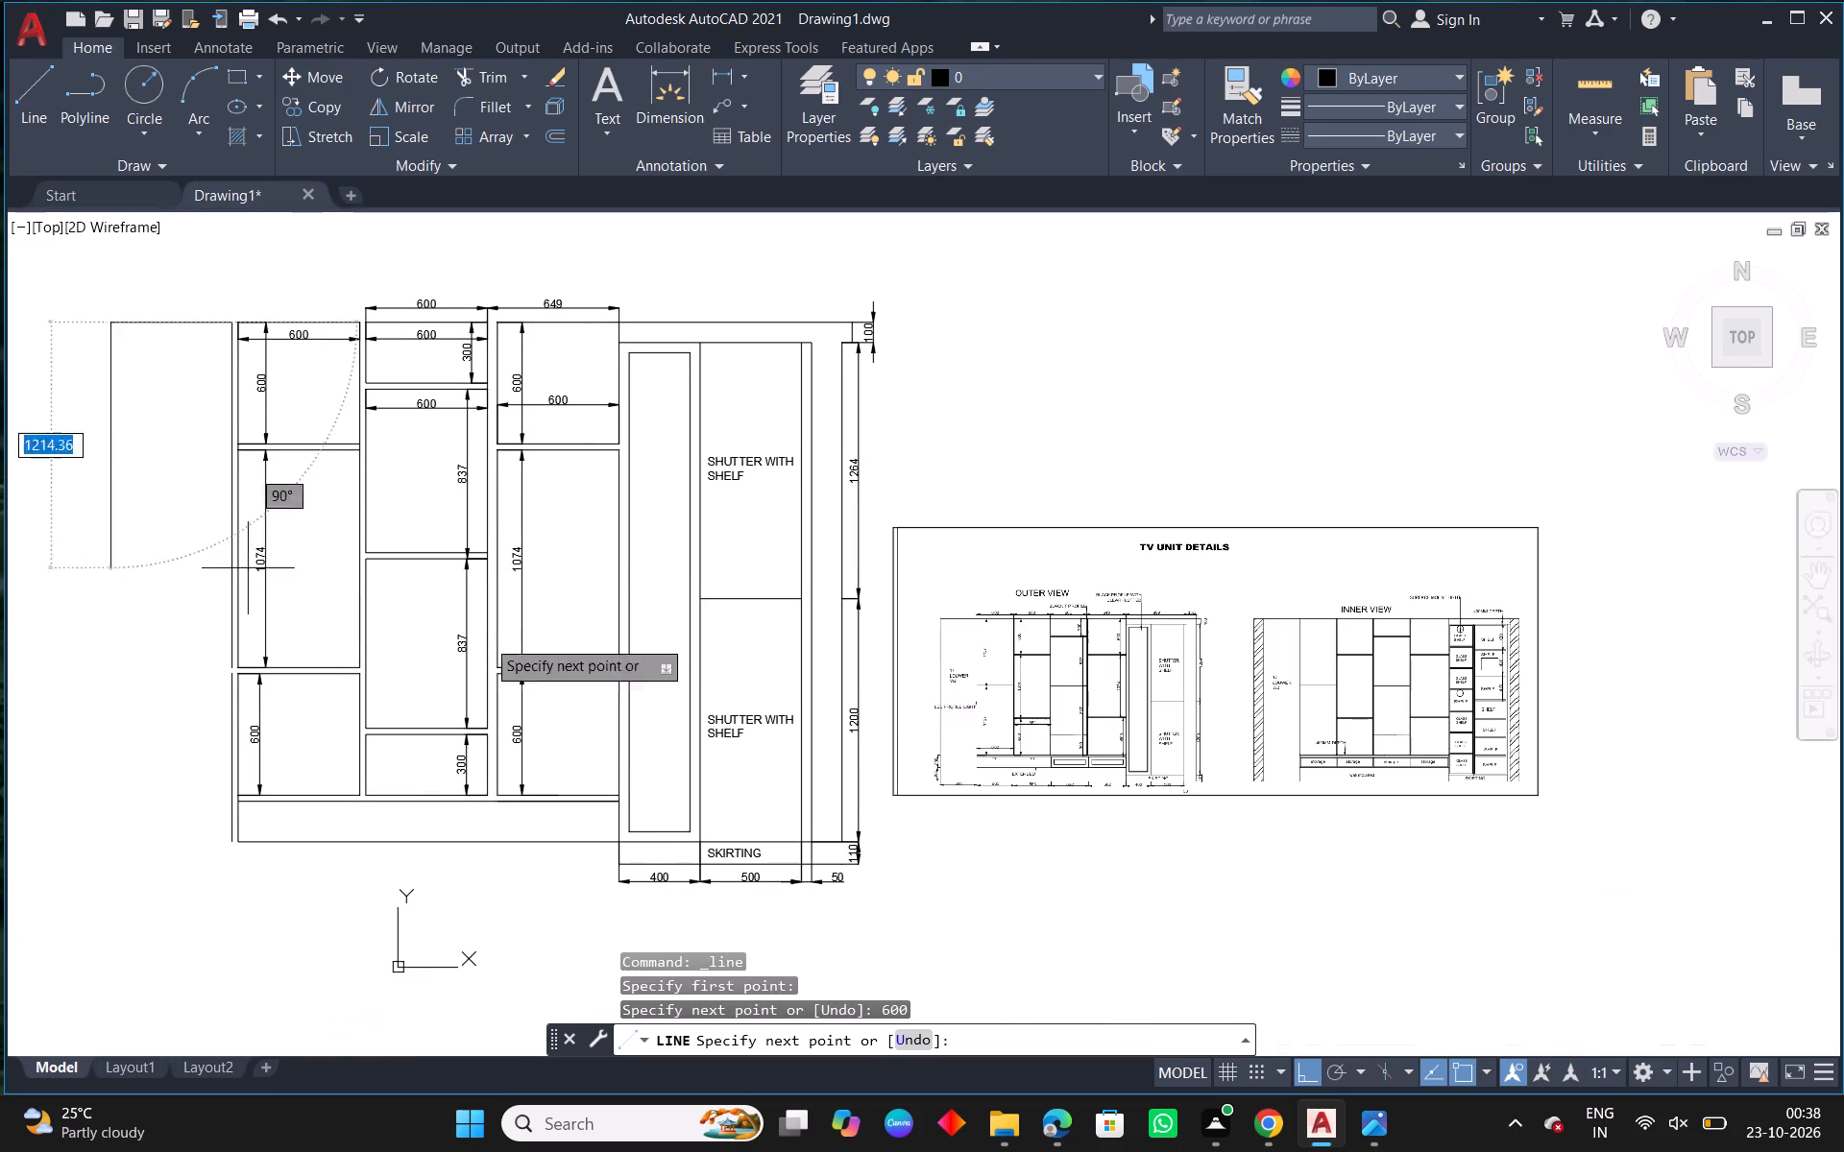
scroll(965, 702, up, 3)
scroll(593, 610, down, 4)
middle_drag(364, 676, 837, 687)
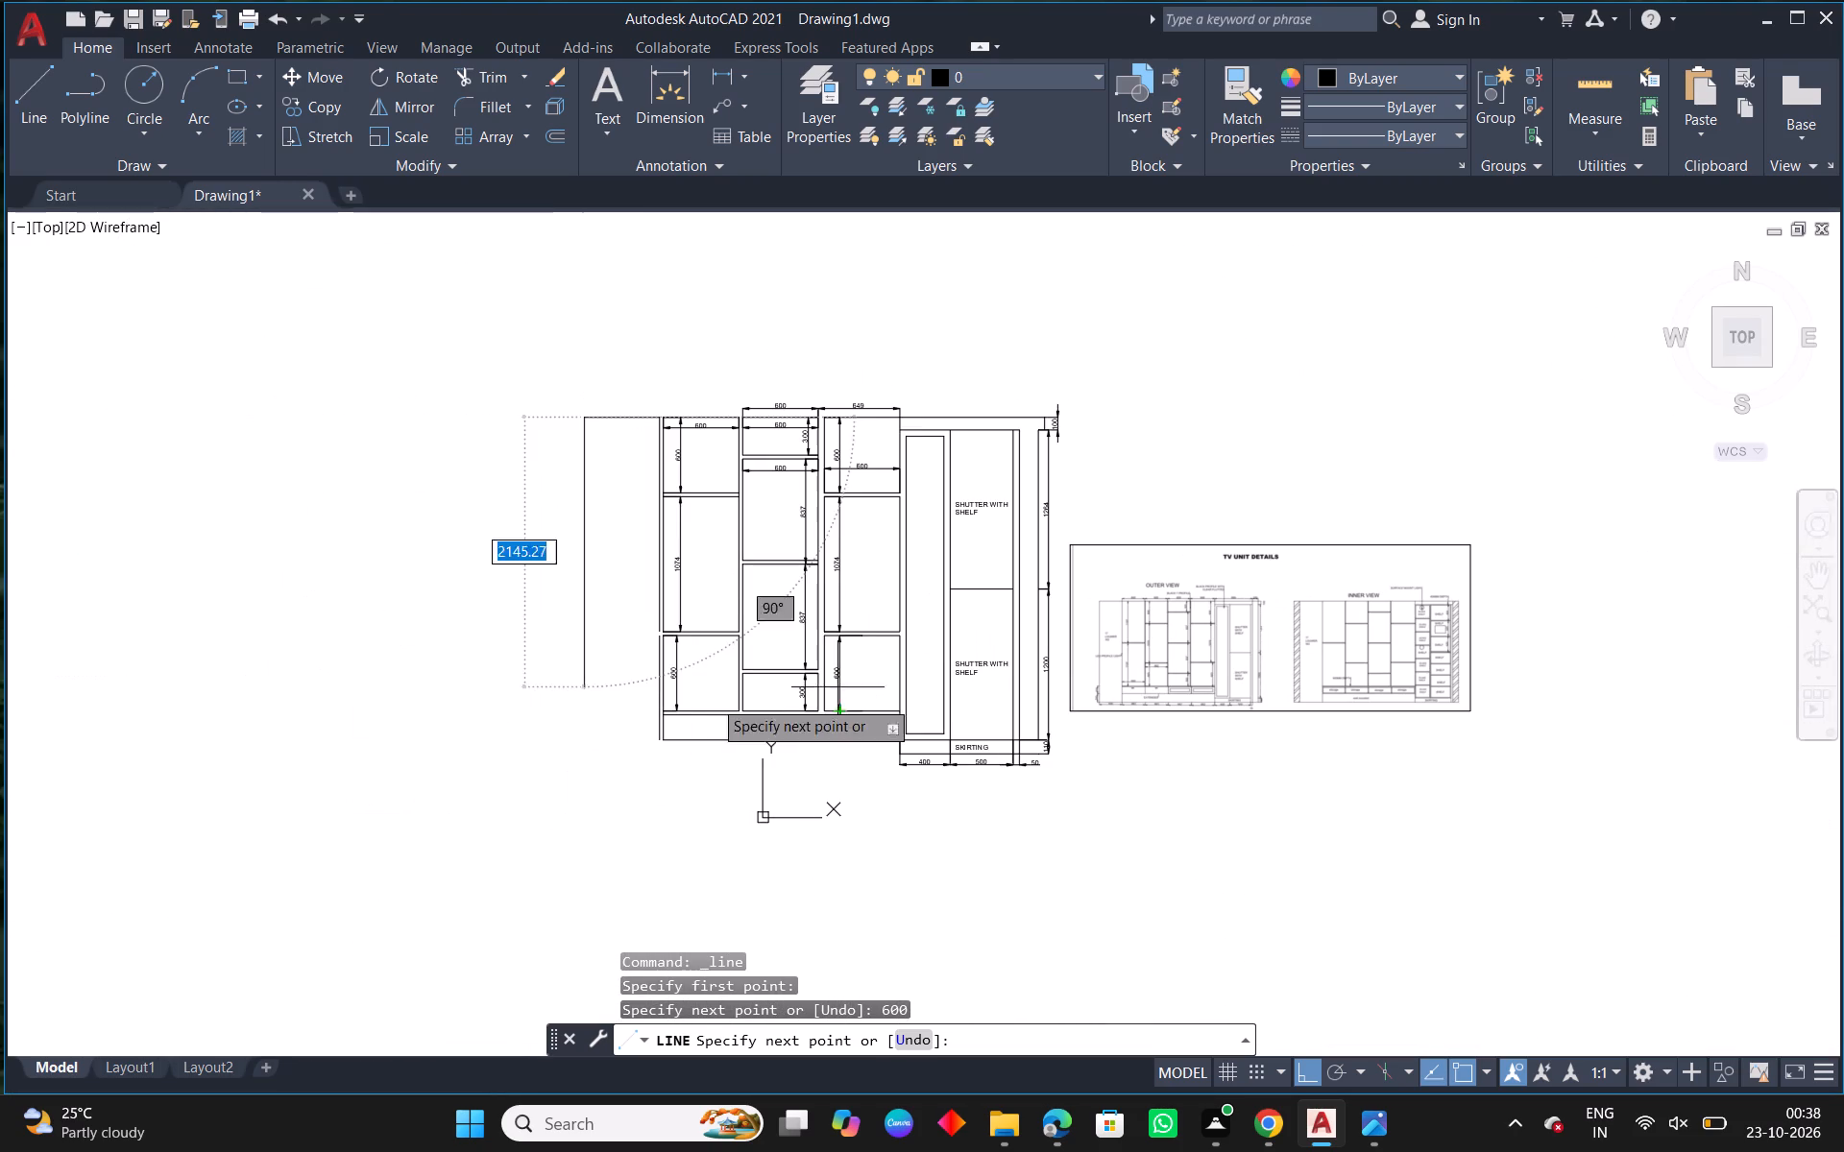
text(1137)
key(Return)
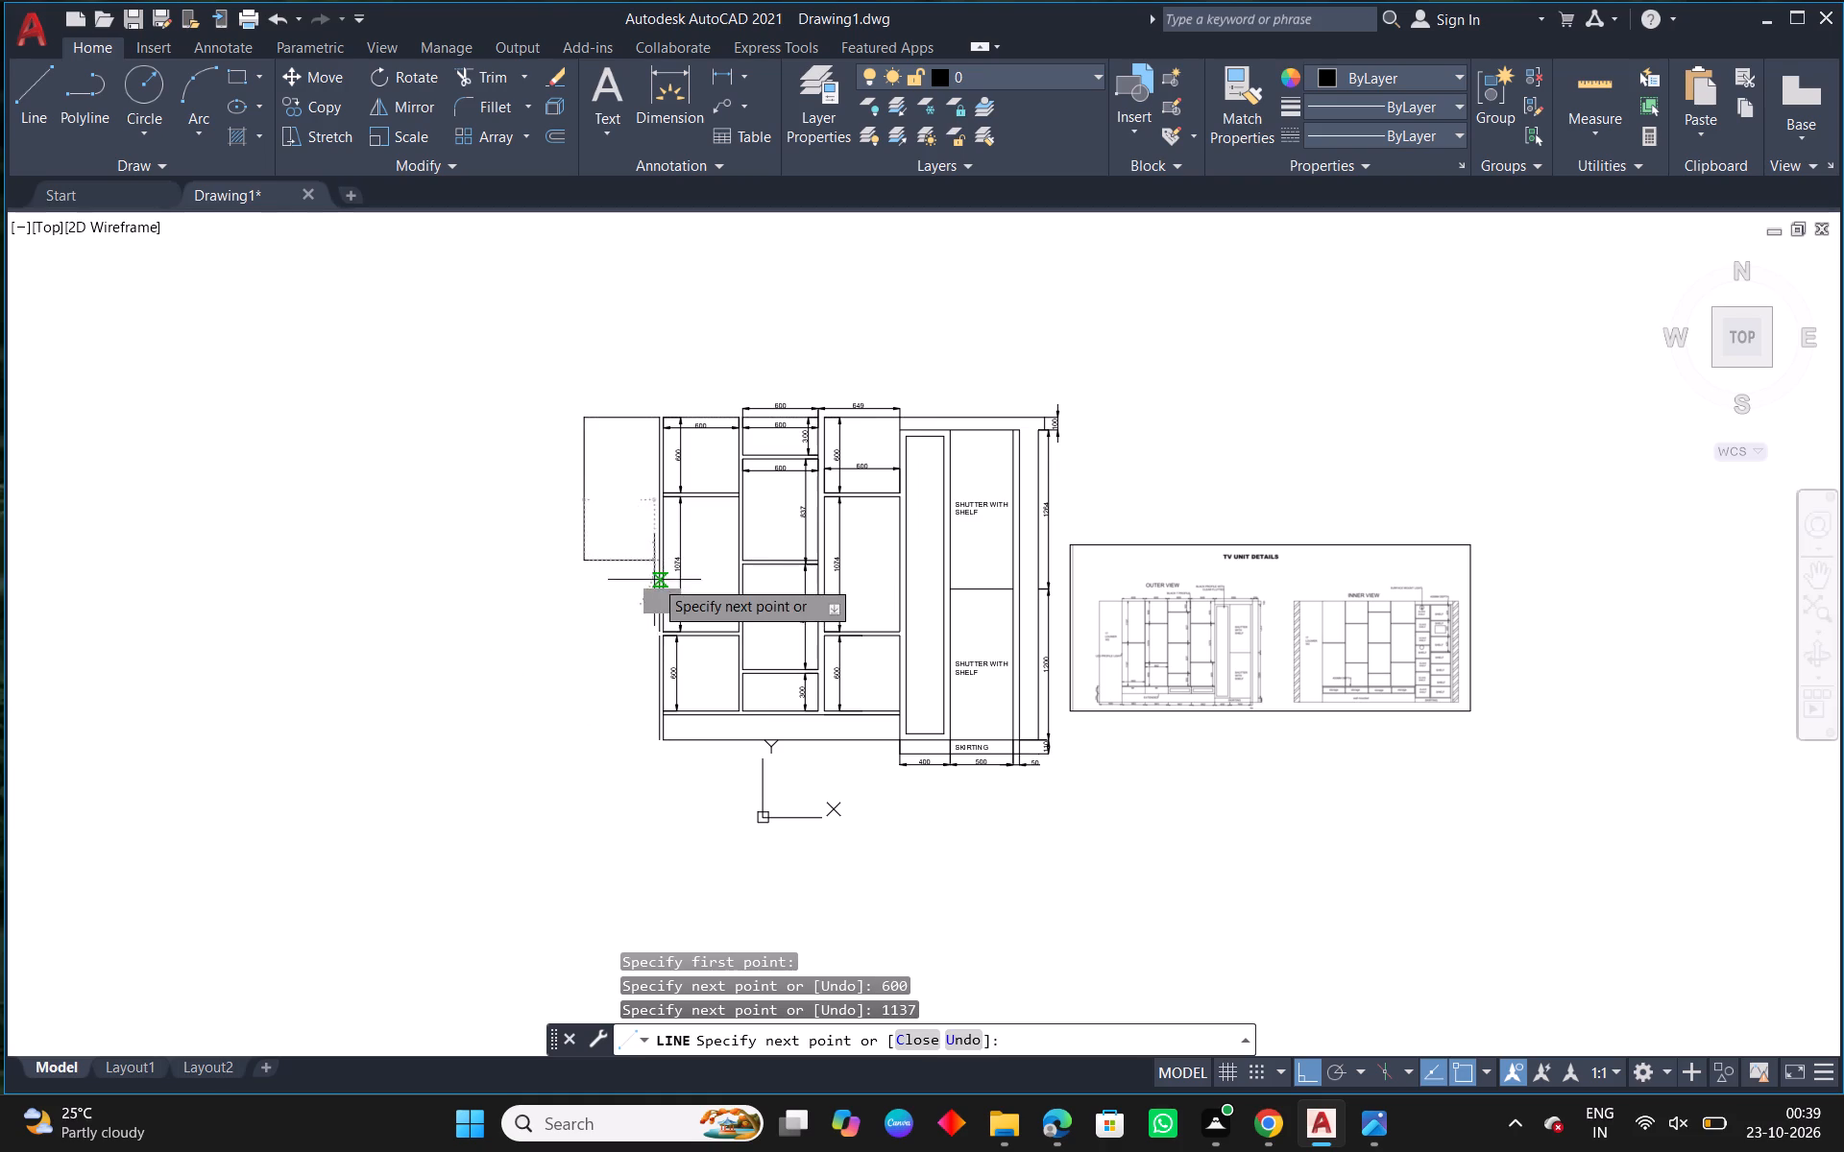
scroll(661, 567, up, 2)
click(652, 559)
key(Escape)
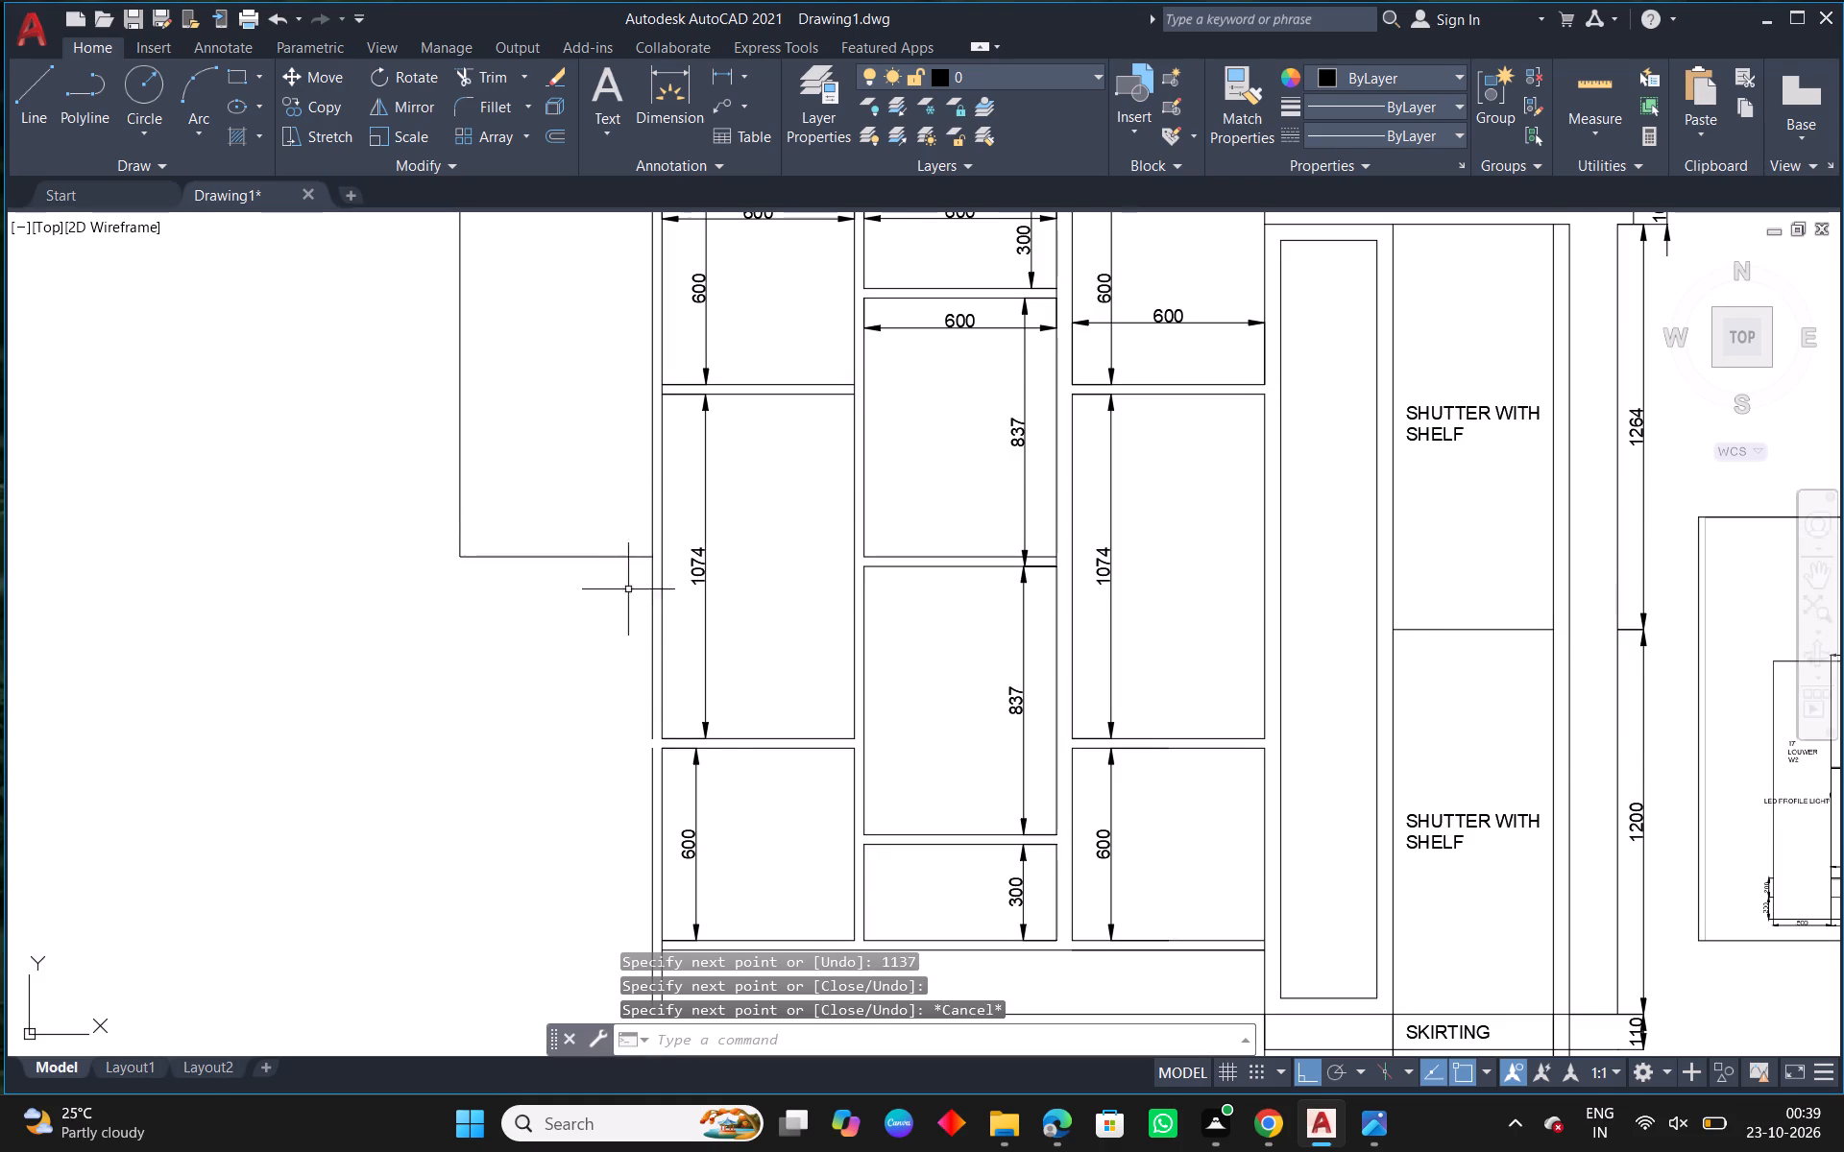
Offset the bottom line of the outermost column's upper compartment downward by 30 to form the shelf thickness.
scroll(619, 626, down, 1)
middle_drag(1030, 735, 703, 697)
scroll(1023, 695, down, 1)
scroll(1229, 660, up, 2)
scroll(799, 729, up, 2)
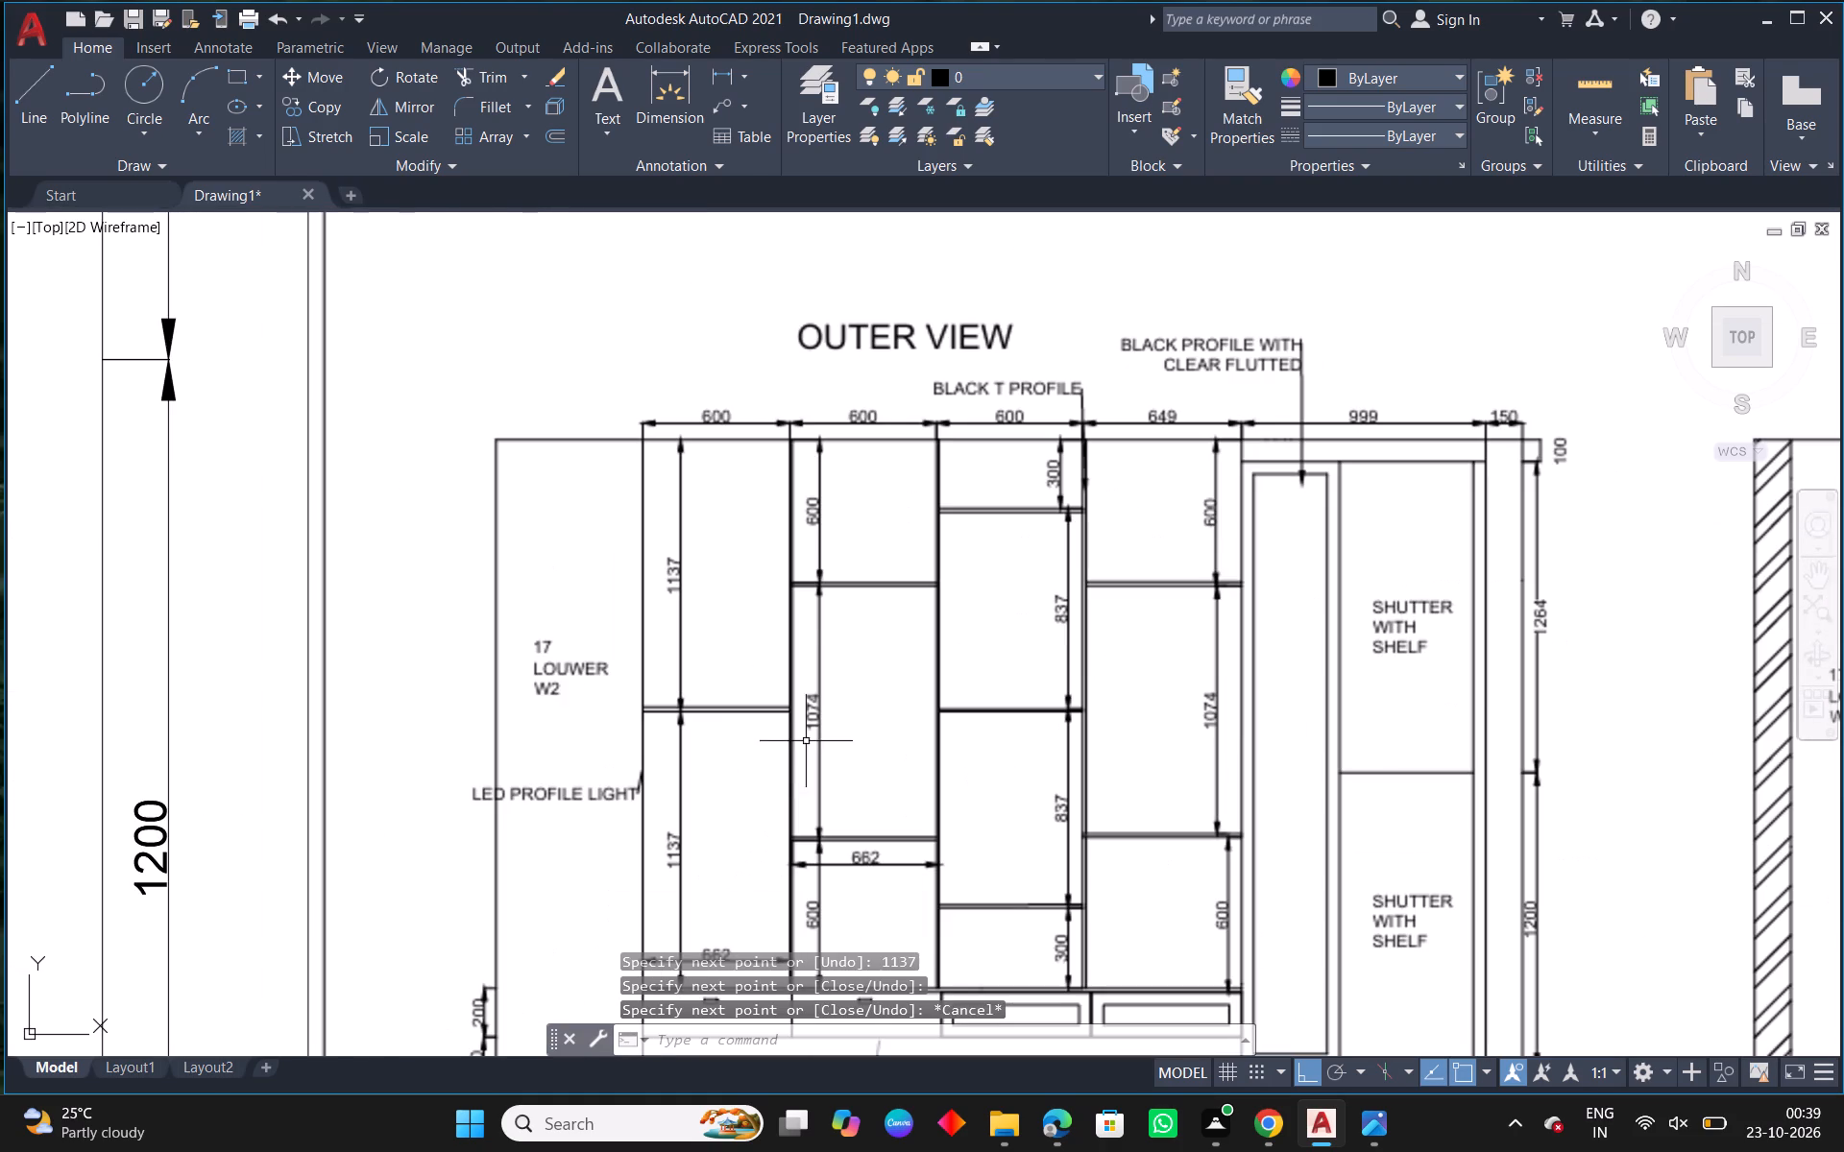
scroll(785, 751, down, 1)
middle_drag(798, 770, 1034, 708)
text(O 30)
key(Return)
scroll(1103, 755, down, 4)
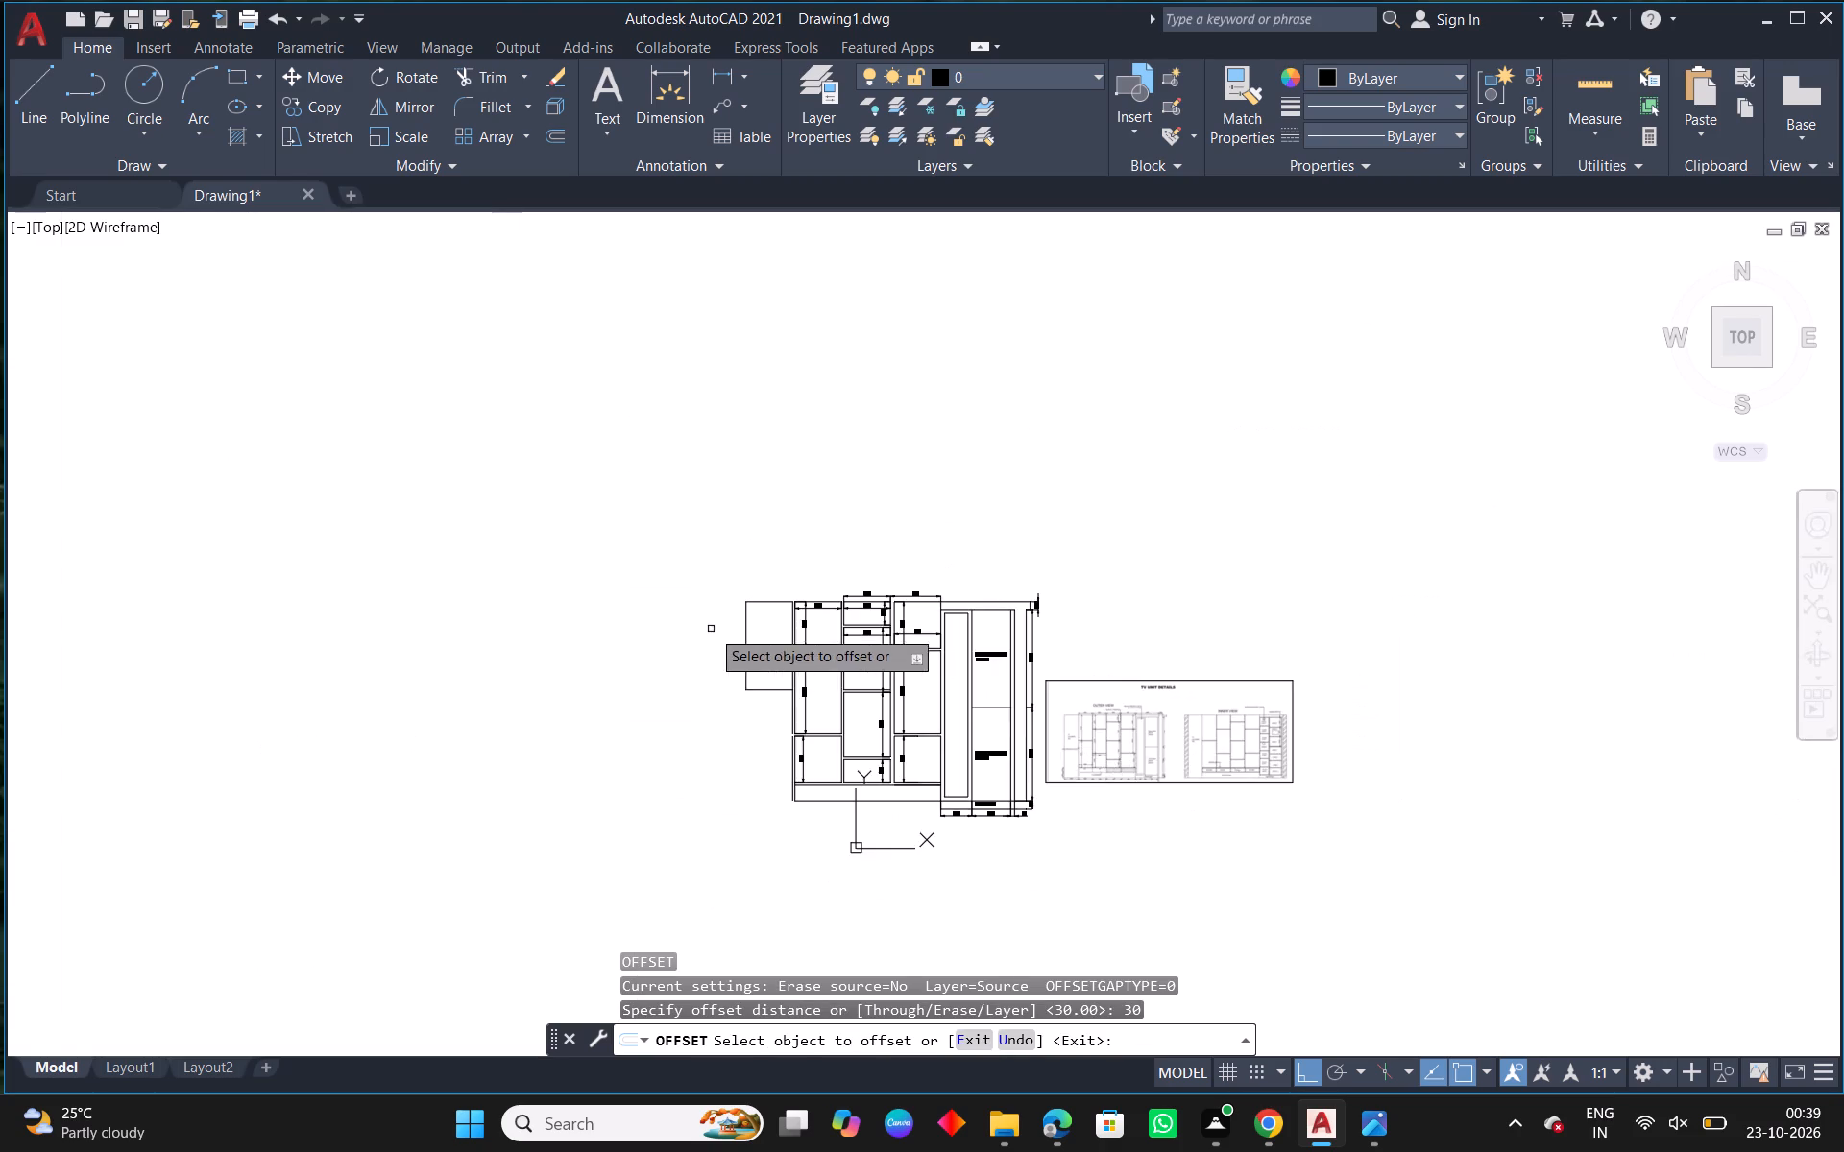
scroll(711, 635, up, 2)
click(872, 756)
click(862, 833)
middle_drag(852, 757, 823, 496)
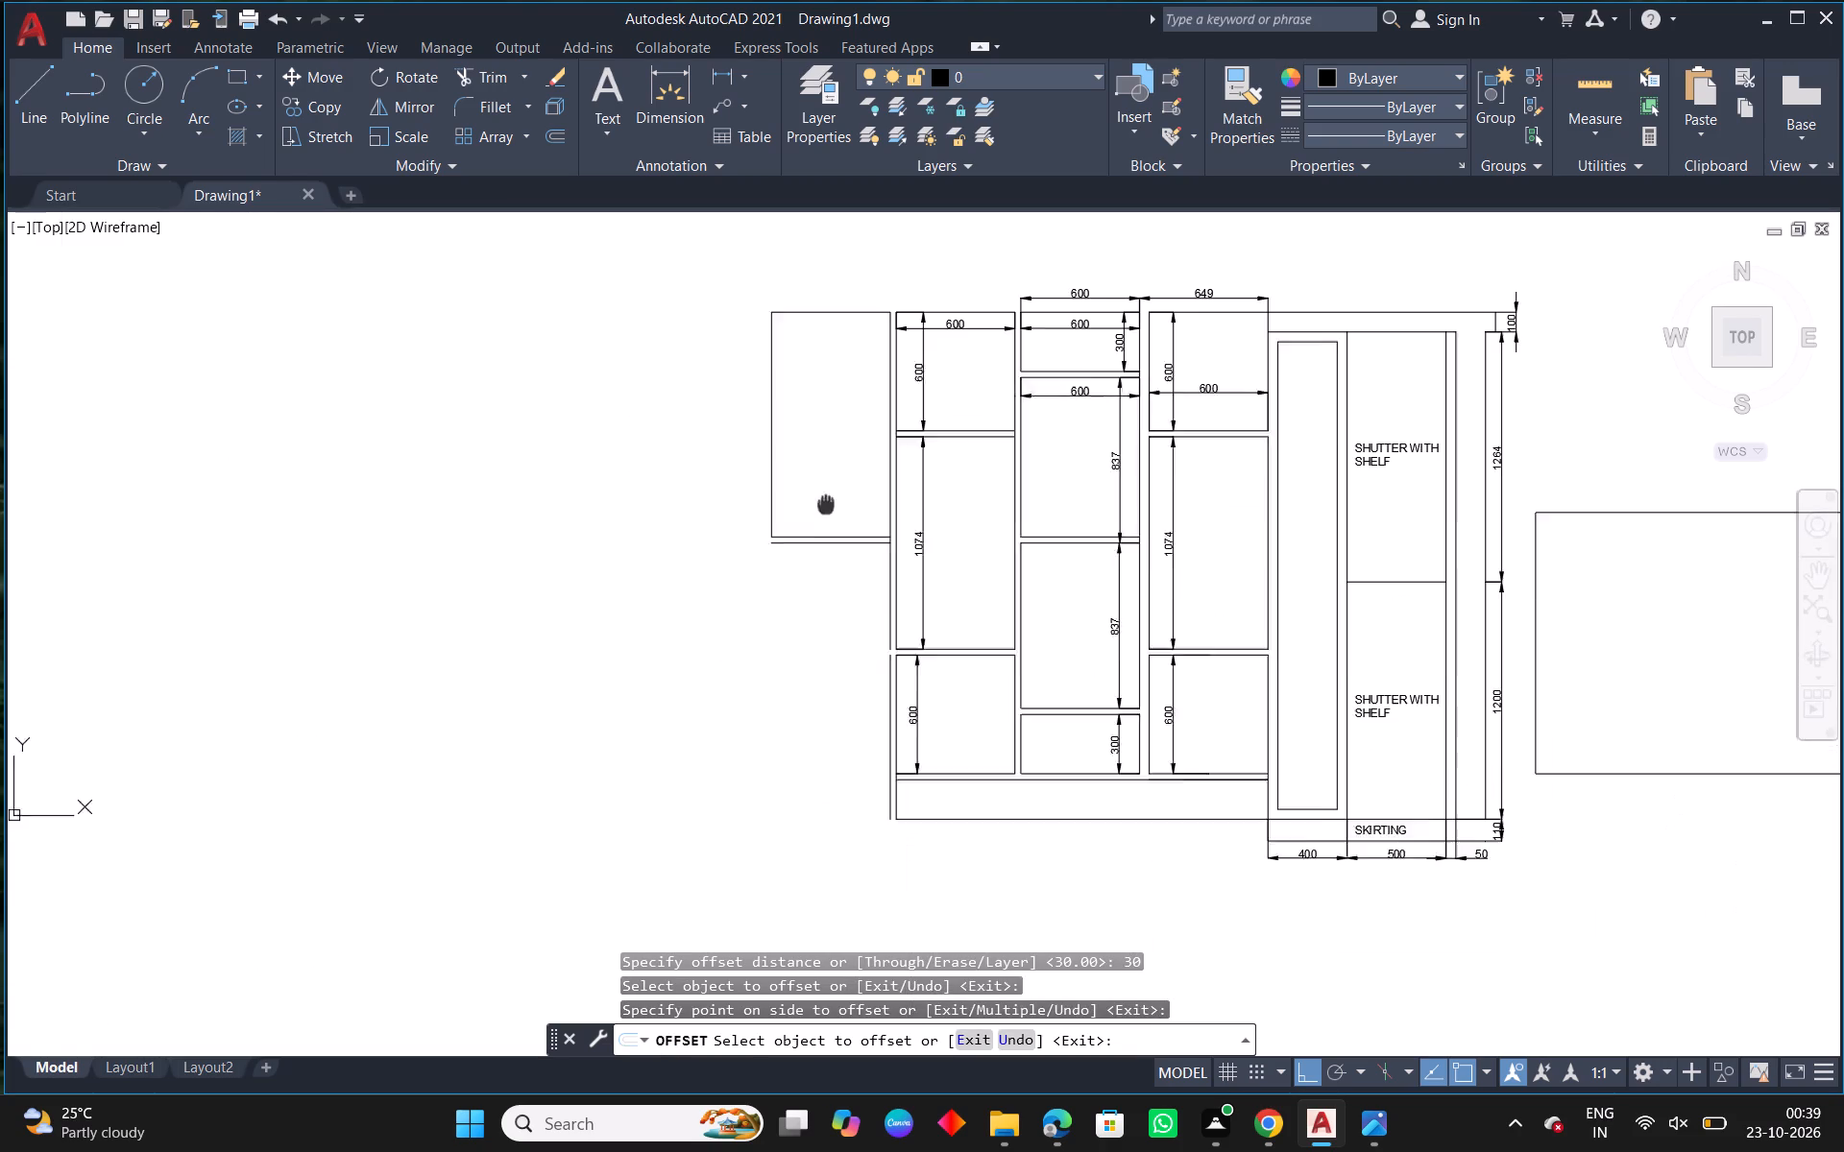
middle_drag(823, 496, 818, 487)
key(Escape)
Offset the shelf's lower line 1137 downward to mark the bottom of the lower compartment.
text(O 1137)
key(Return)
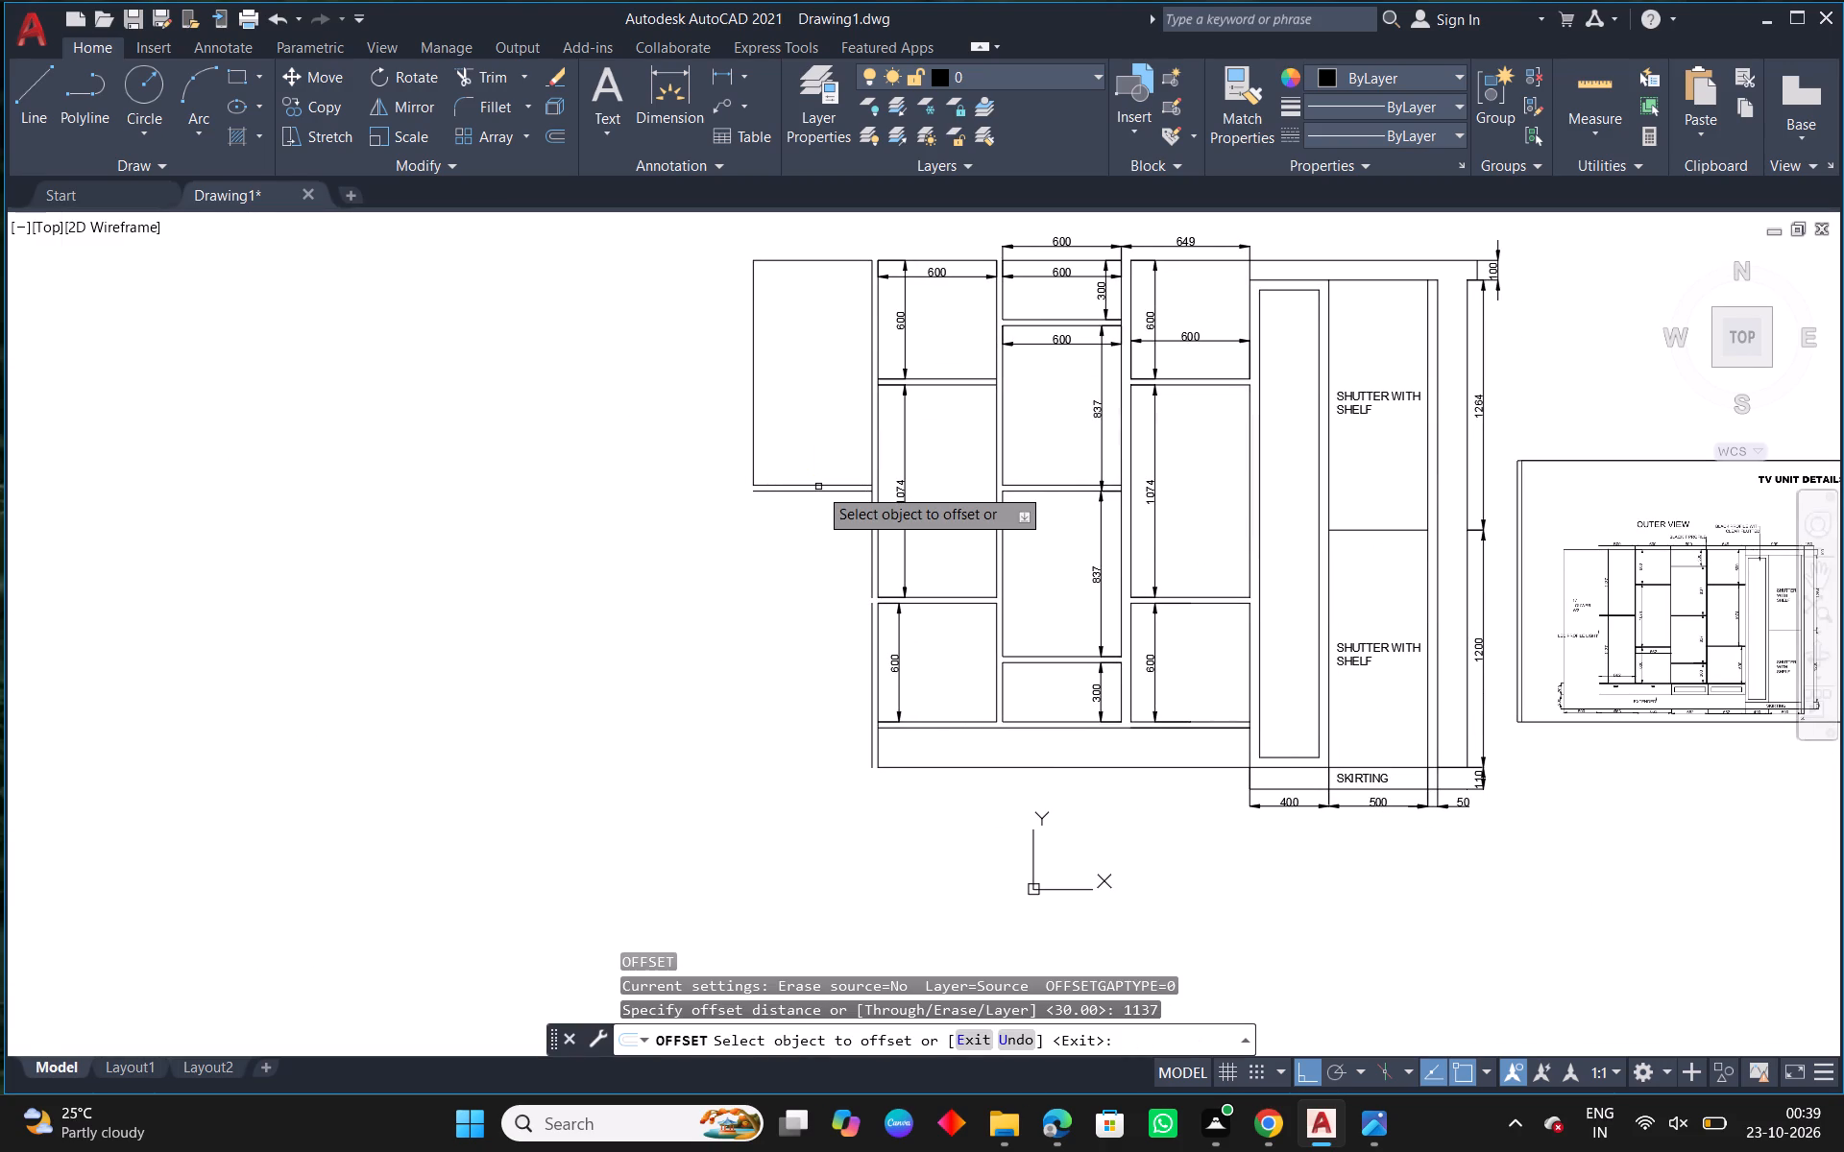
click(828, 493)
click(820, 570)
key(Escape)
Examine the reference outer view for how the outermost column's lower compartment meets the base and drawers.
middle_drag(902, 670, 825, 564)
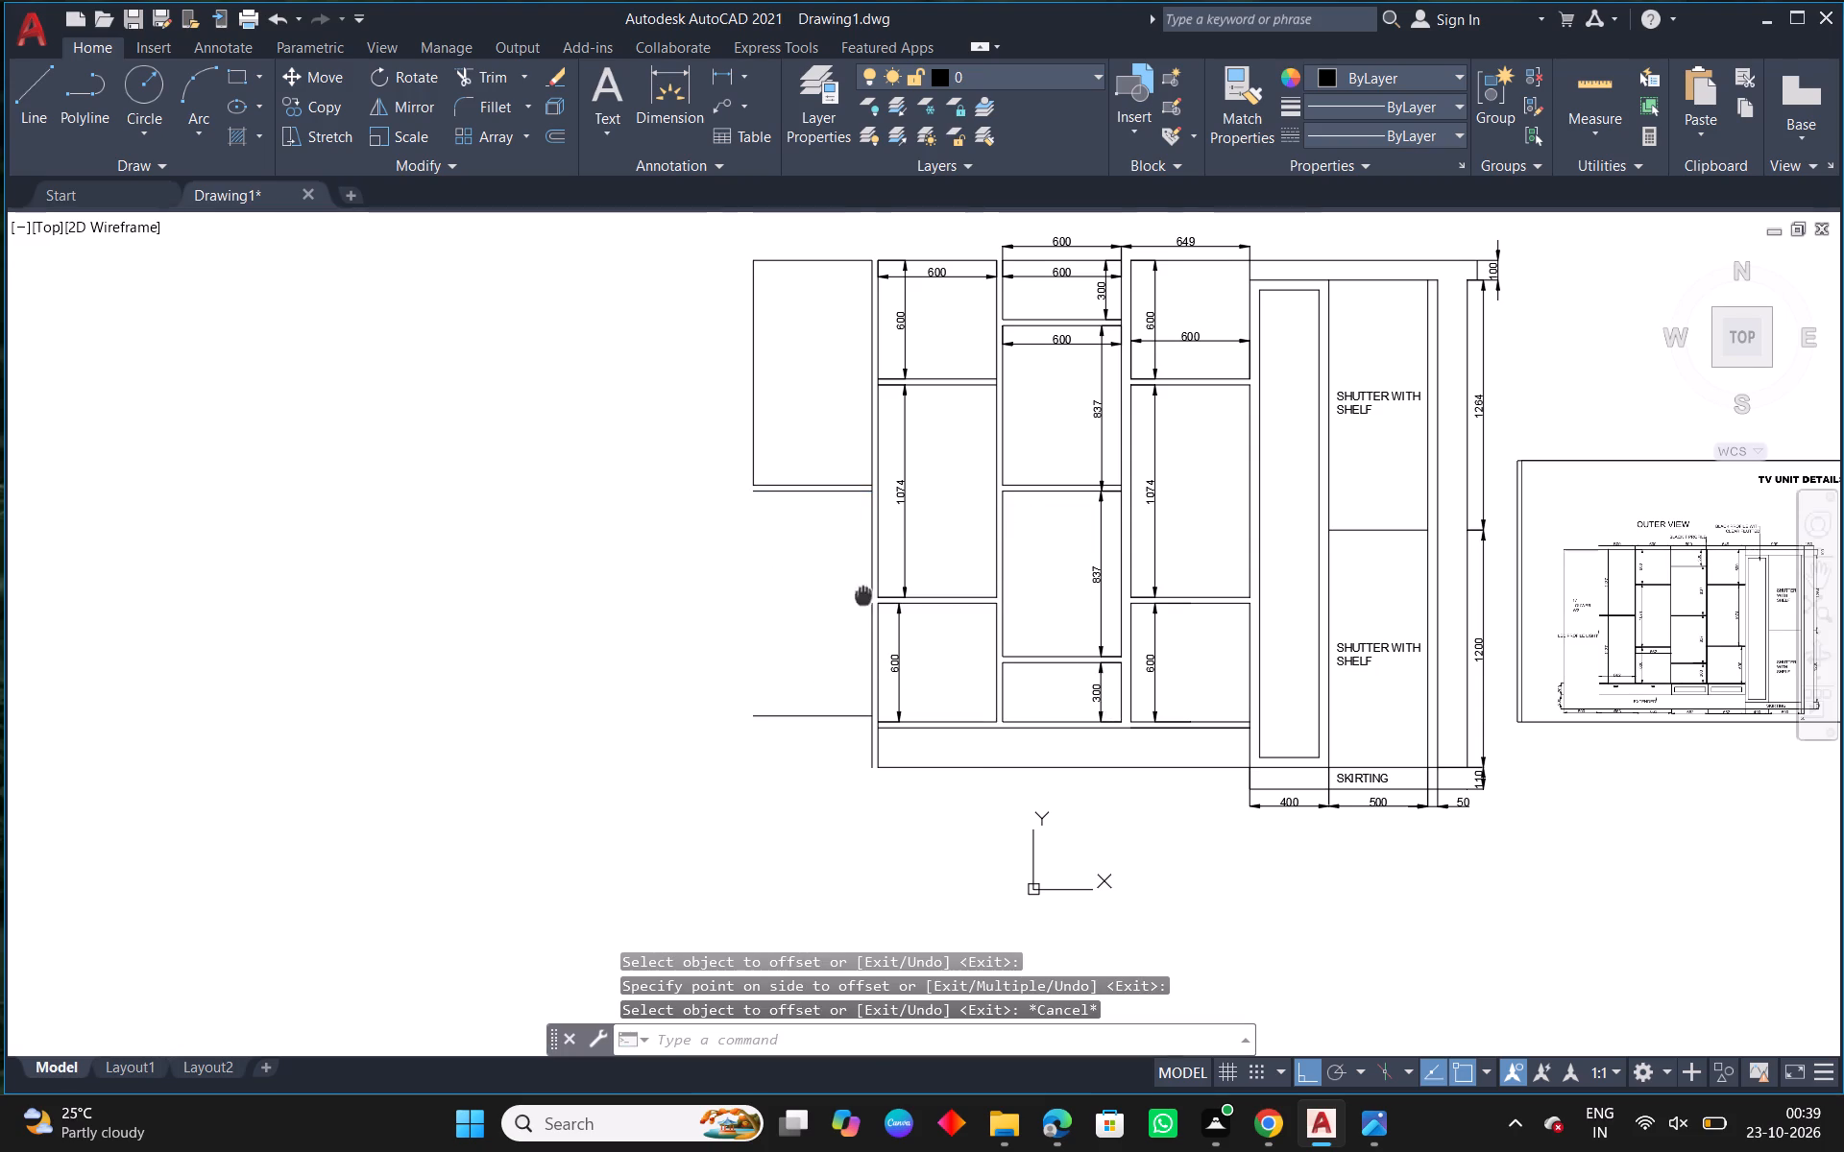
middle_drag(825, 564, 764, 563)
scroll(755, 586, down, 2)
middle_drag(1125, 633, 842, 612)
scroll(906, 525, up, 2)
scroll(563, 634, up, 2)
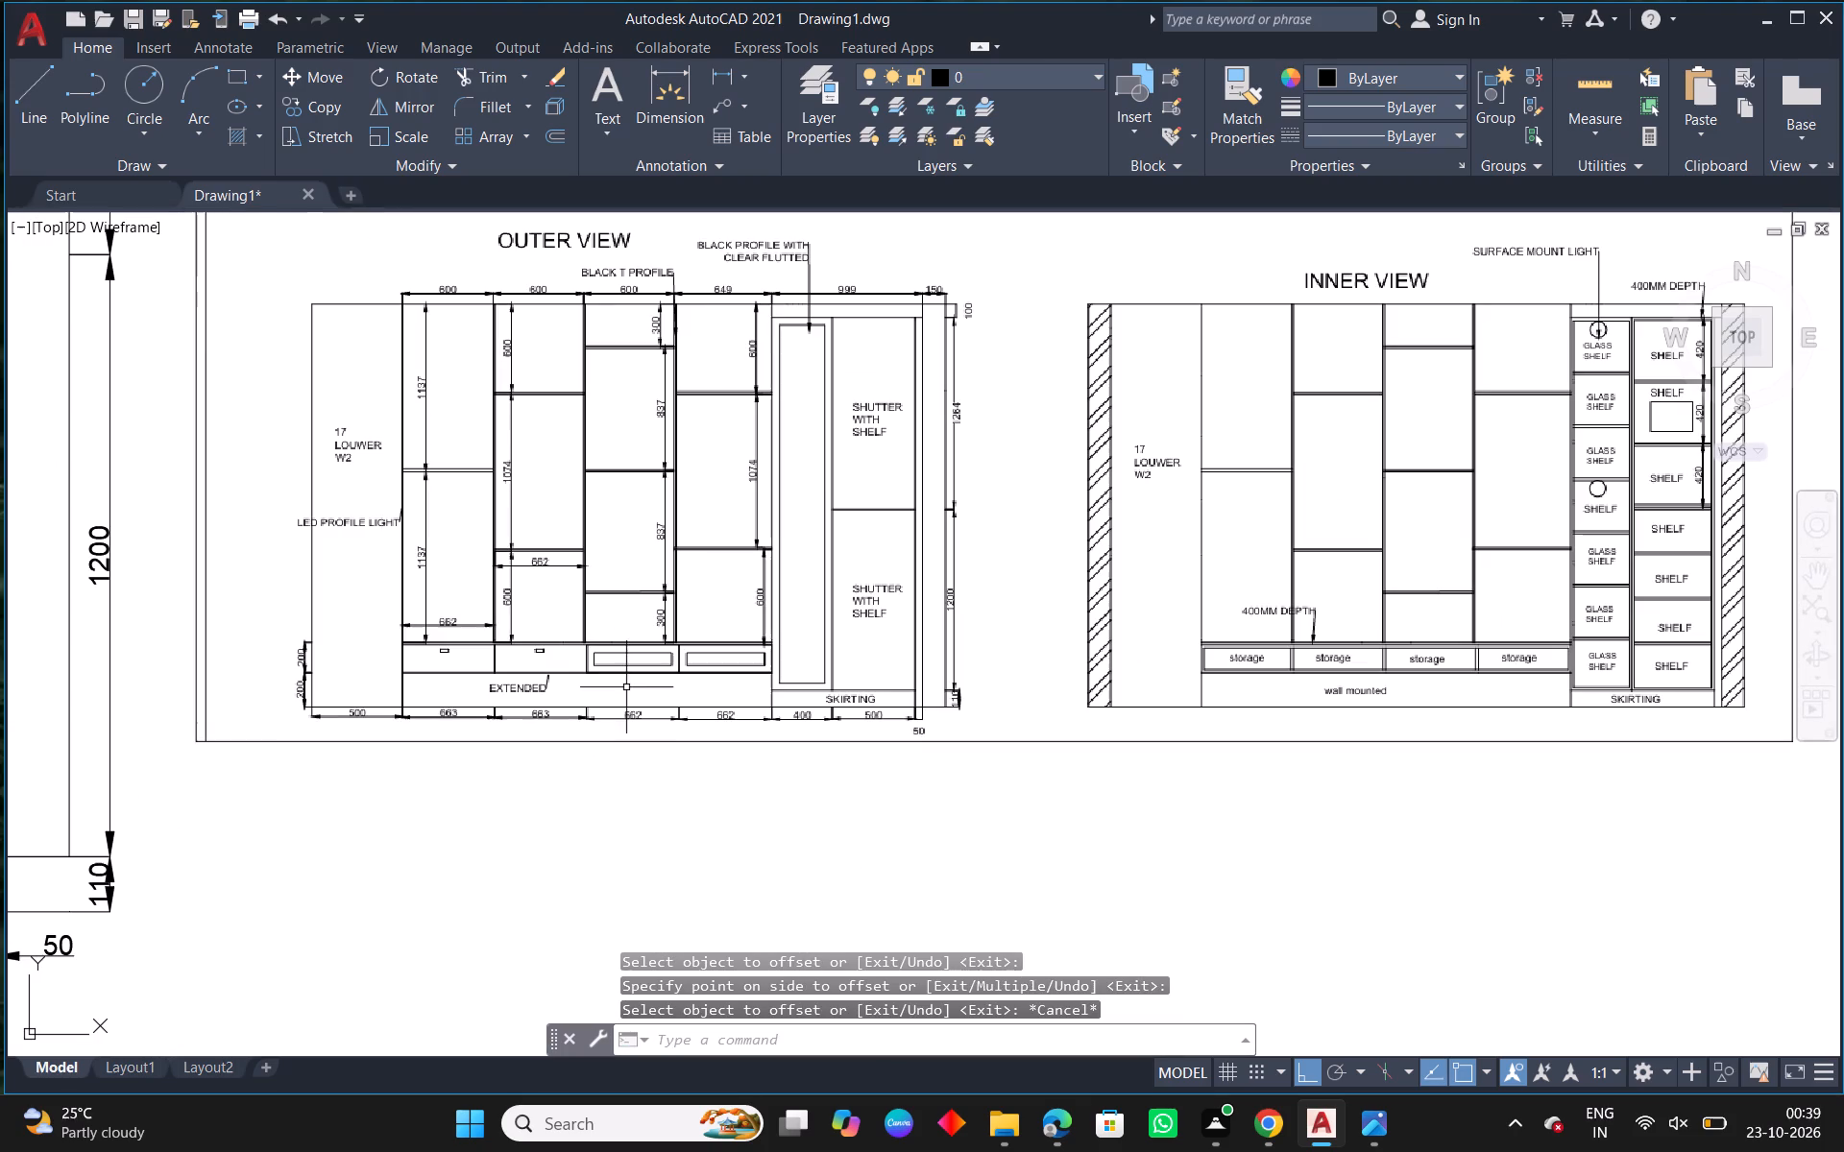
middle_drag(606, 687, 833, 663)
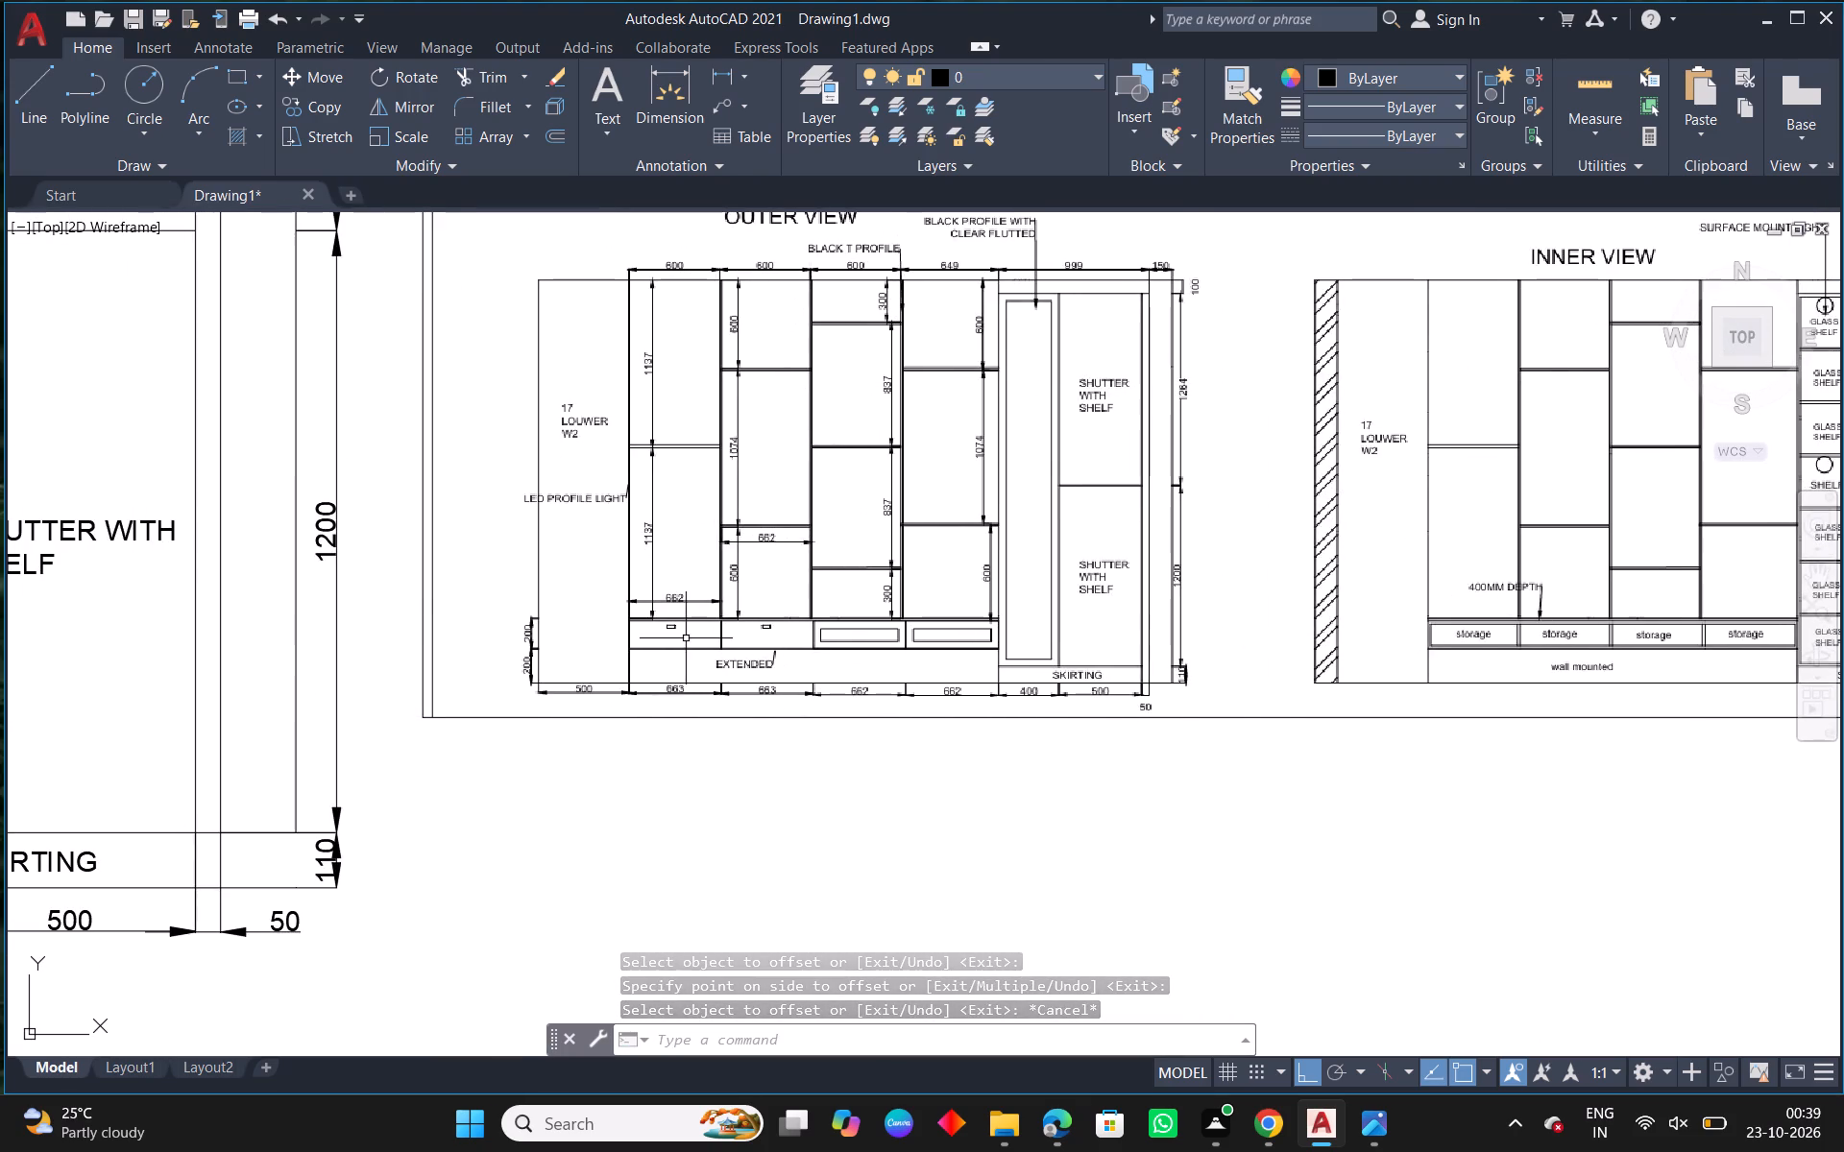
scroll(686, 638, up, 1)
scroll(817, 657, down, 2)
middle_drag(525, 674, 1331, 589)
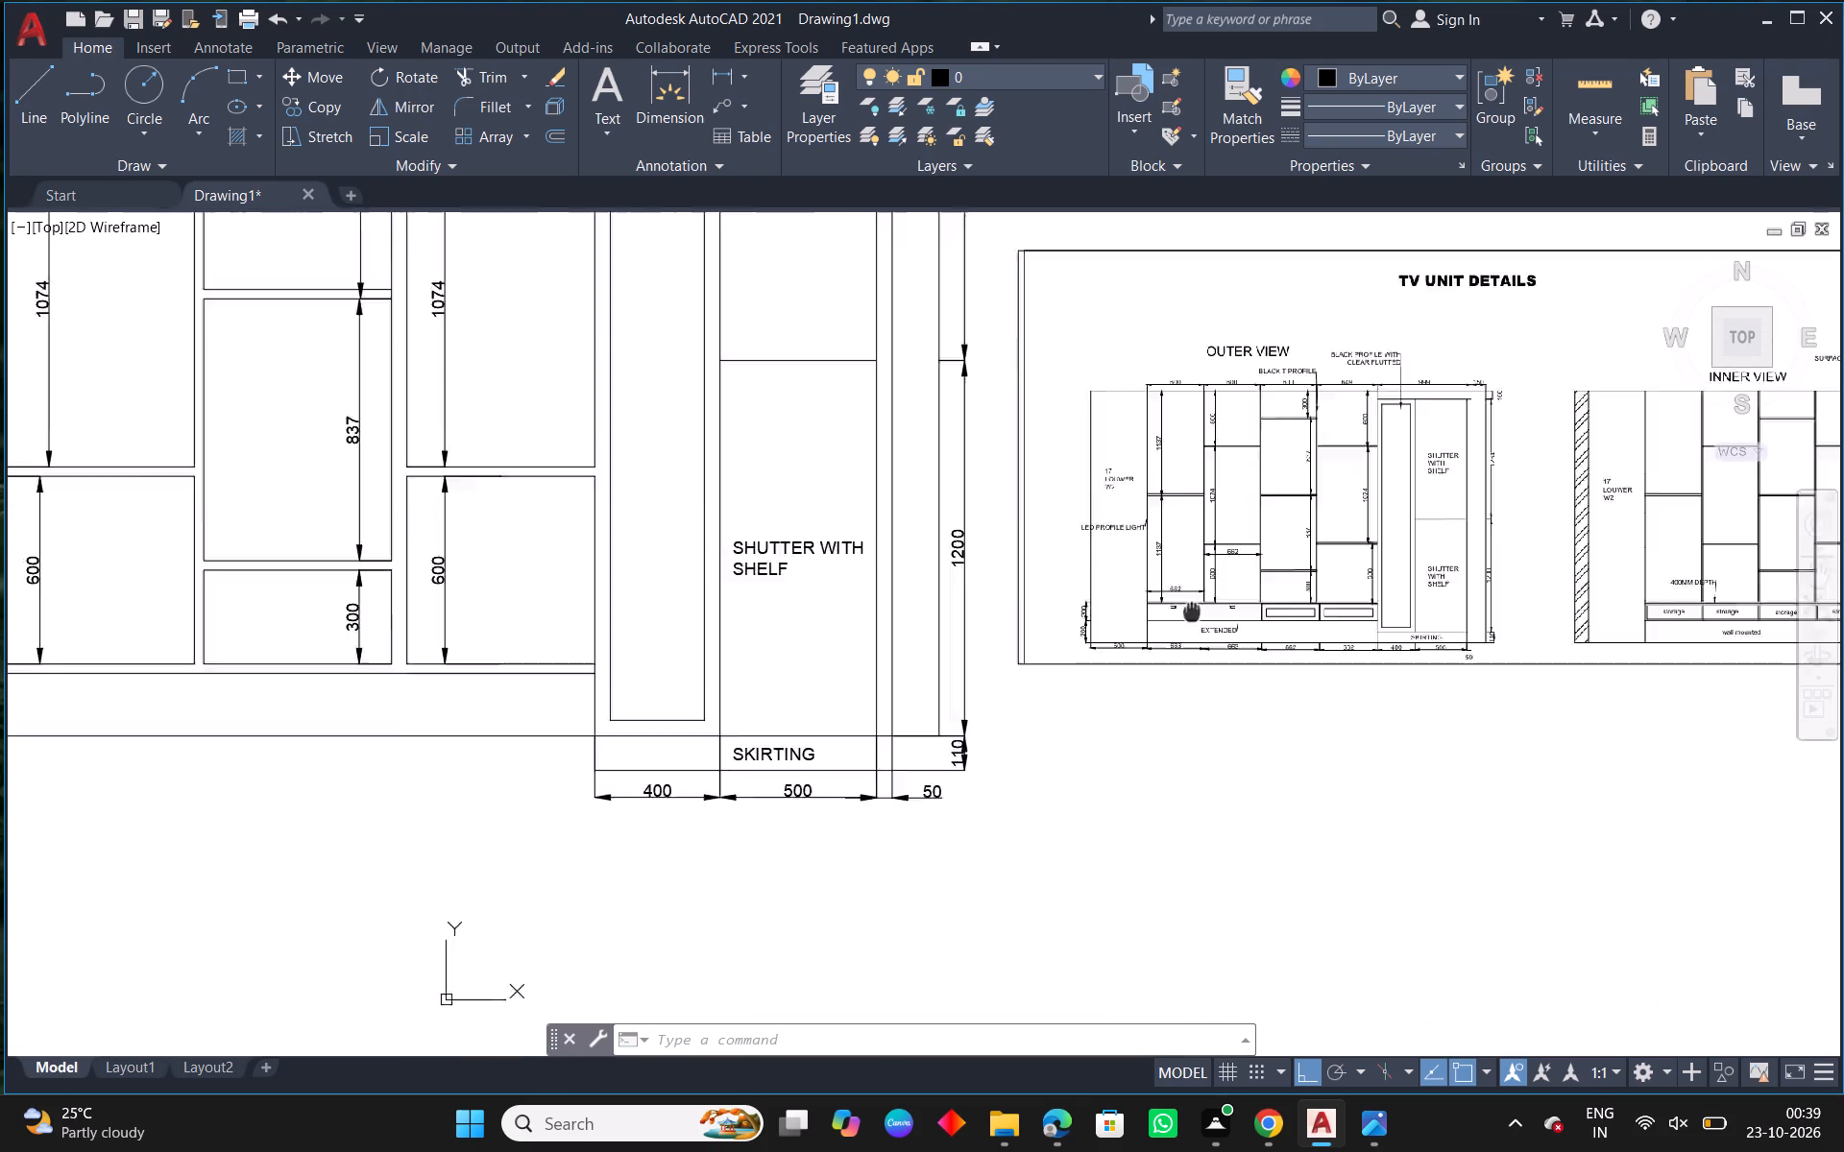
middle_drag(1331, 589, 1374, 564)
middle_drag(417, 635, 701, 698)
scroll(703, 724, down, 1)
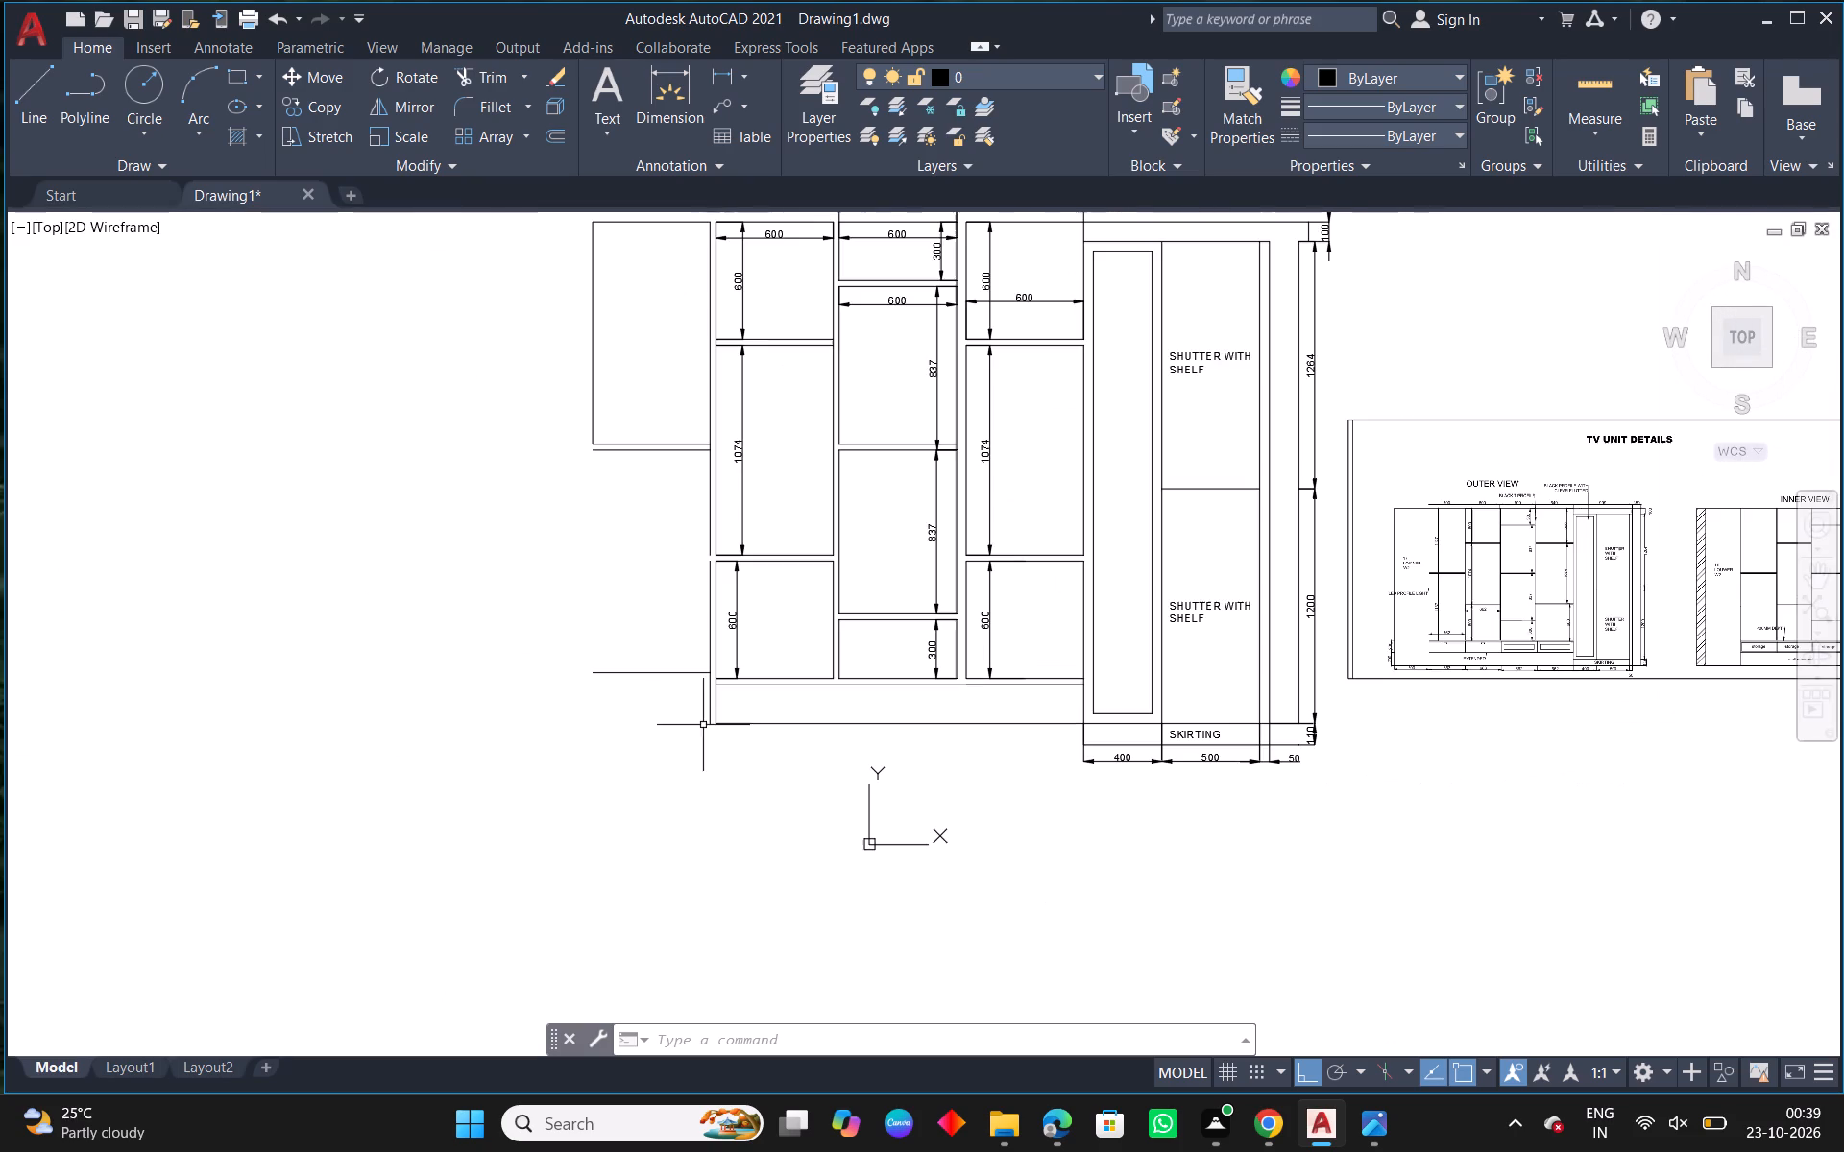
middle_drag(590, 491, 269, 601)
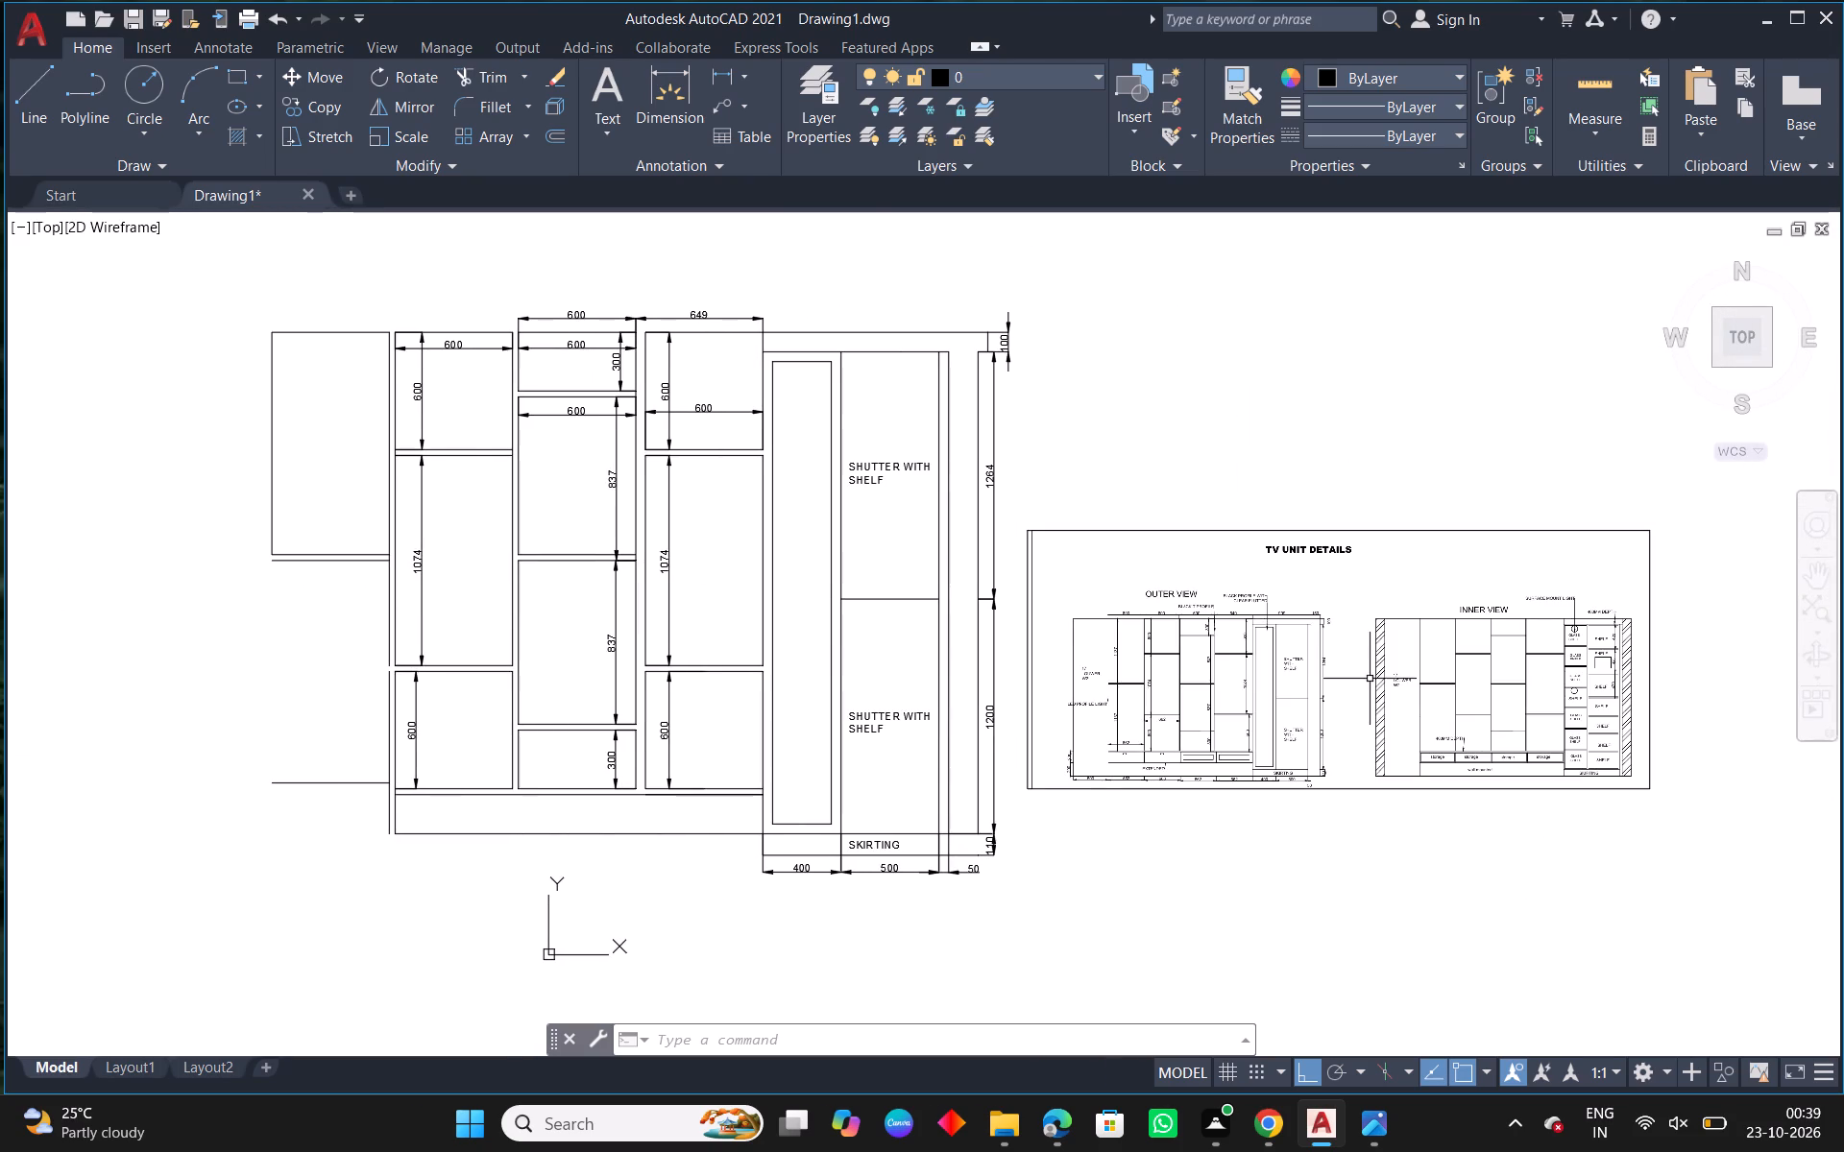
scroll(1231, 612, up, 3)
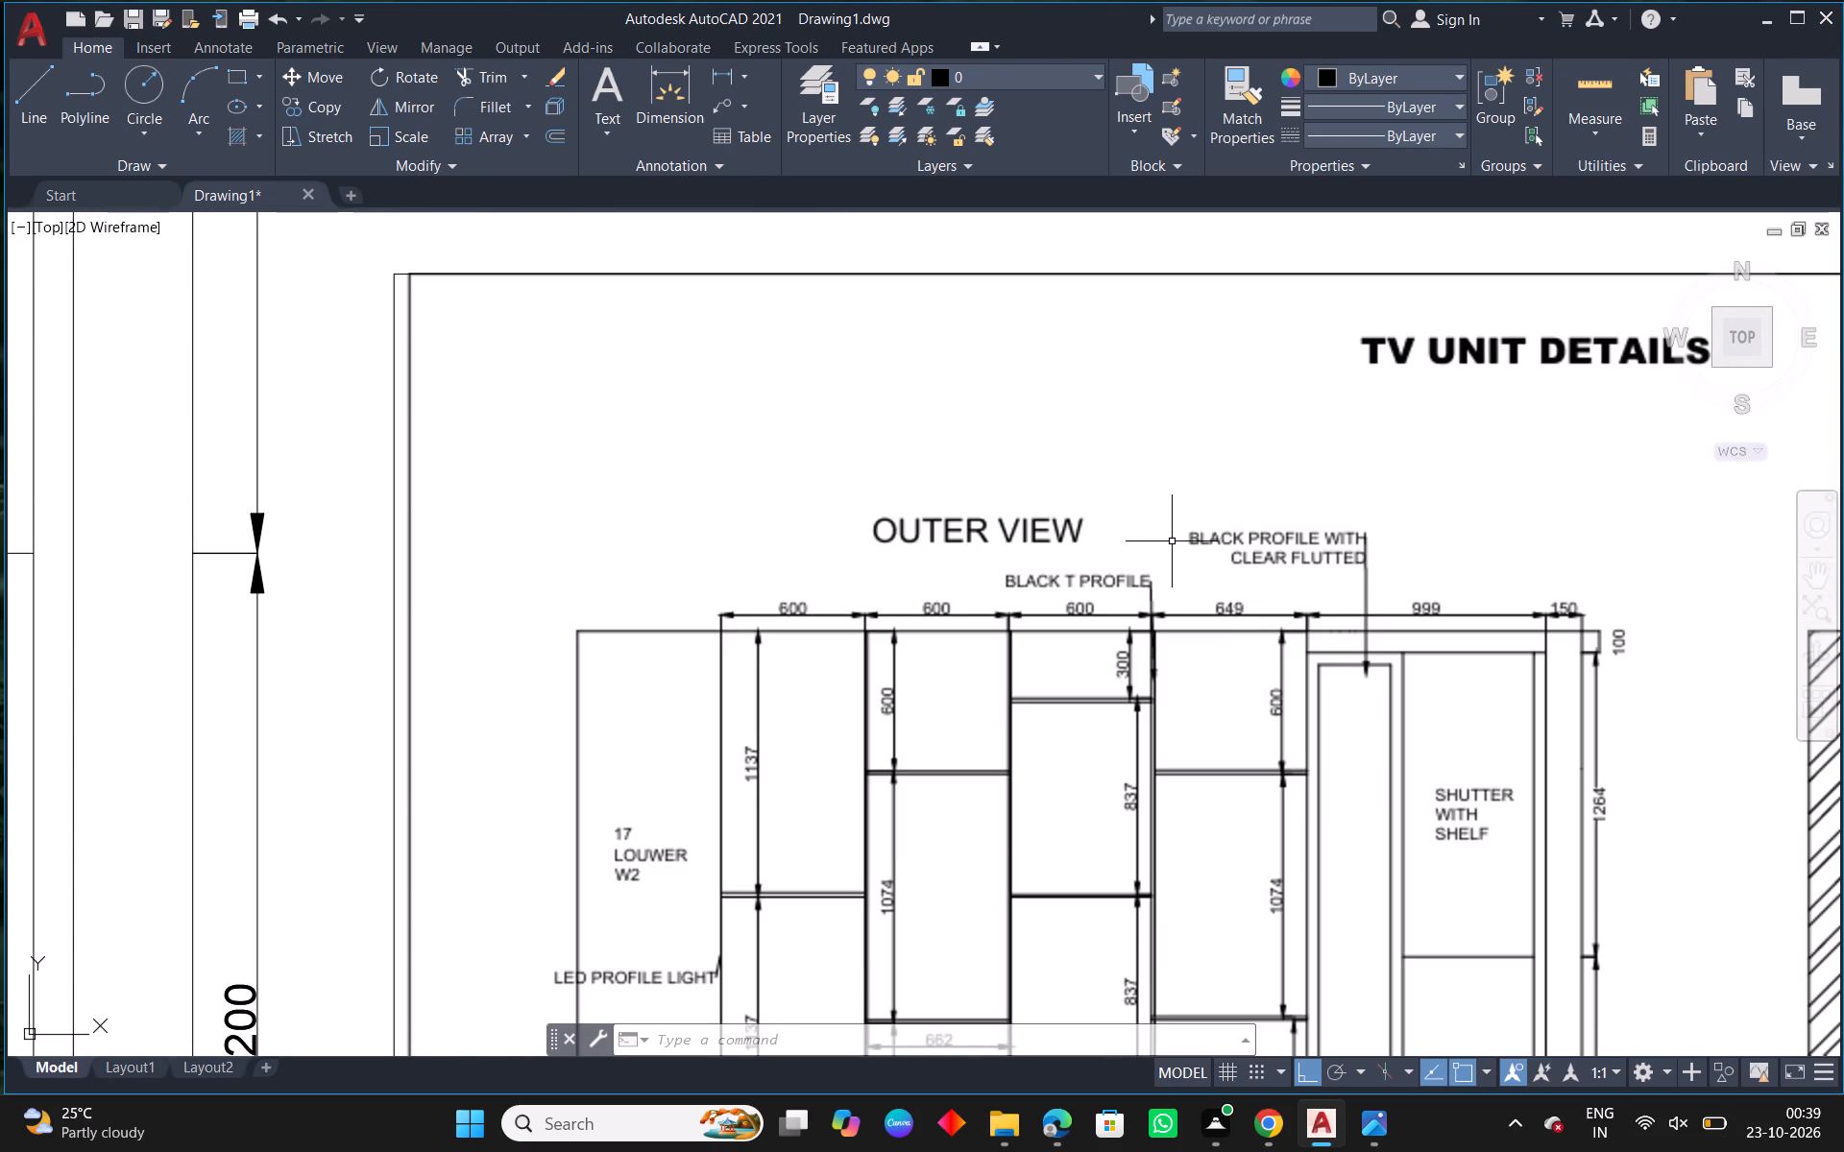
scroll(1172, 541, down, 1)
middle_drag(1247, 707, 1251, 610)
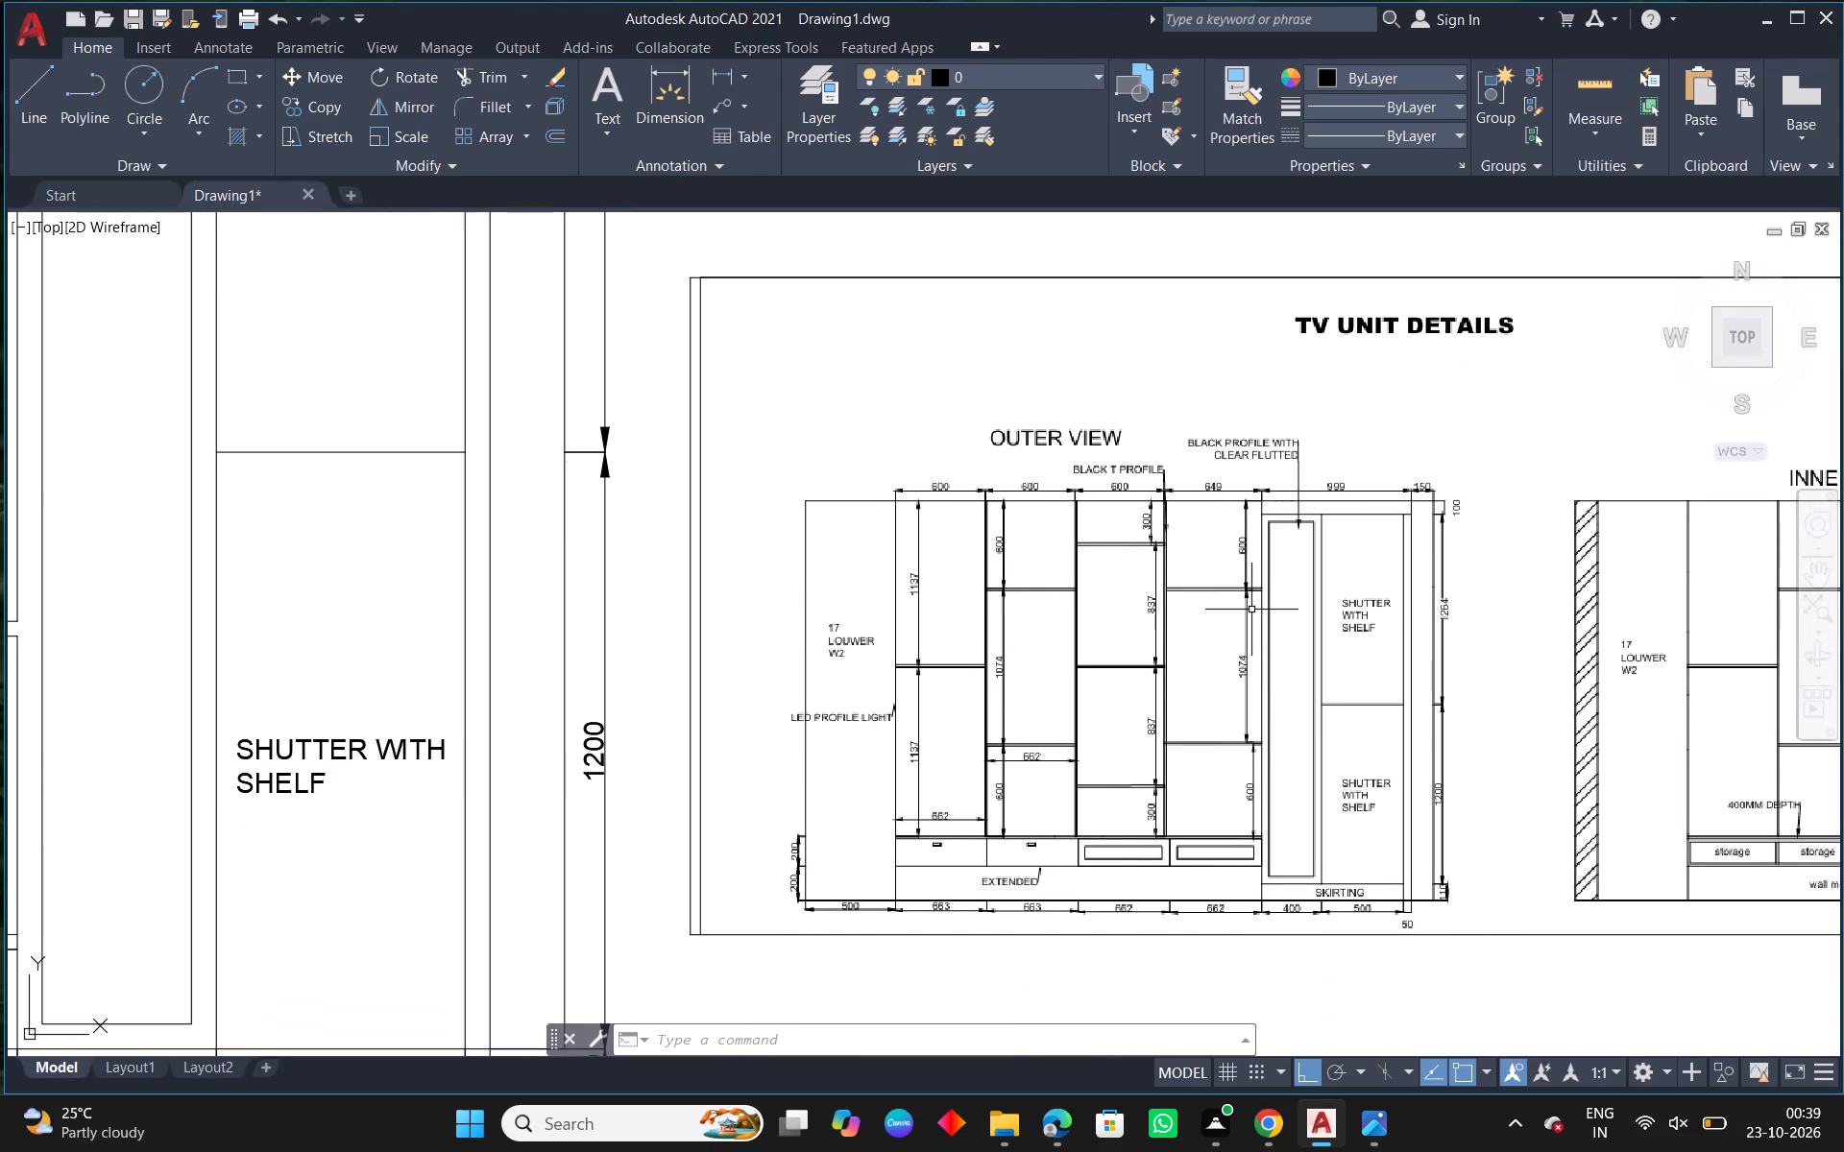
Move the lower compartment's bottom line by its inner end onto the bottom corner of the neighbouring 600-high compartment.
scroll(1251, 610, down, 2)
middle_drag(571, 755, 861, 718)
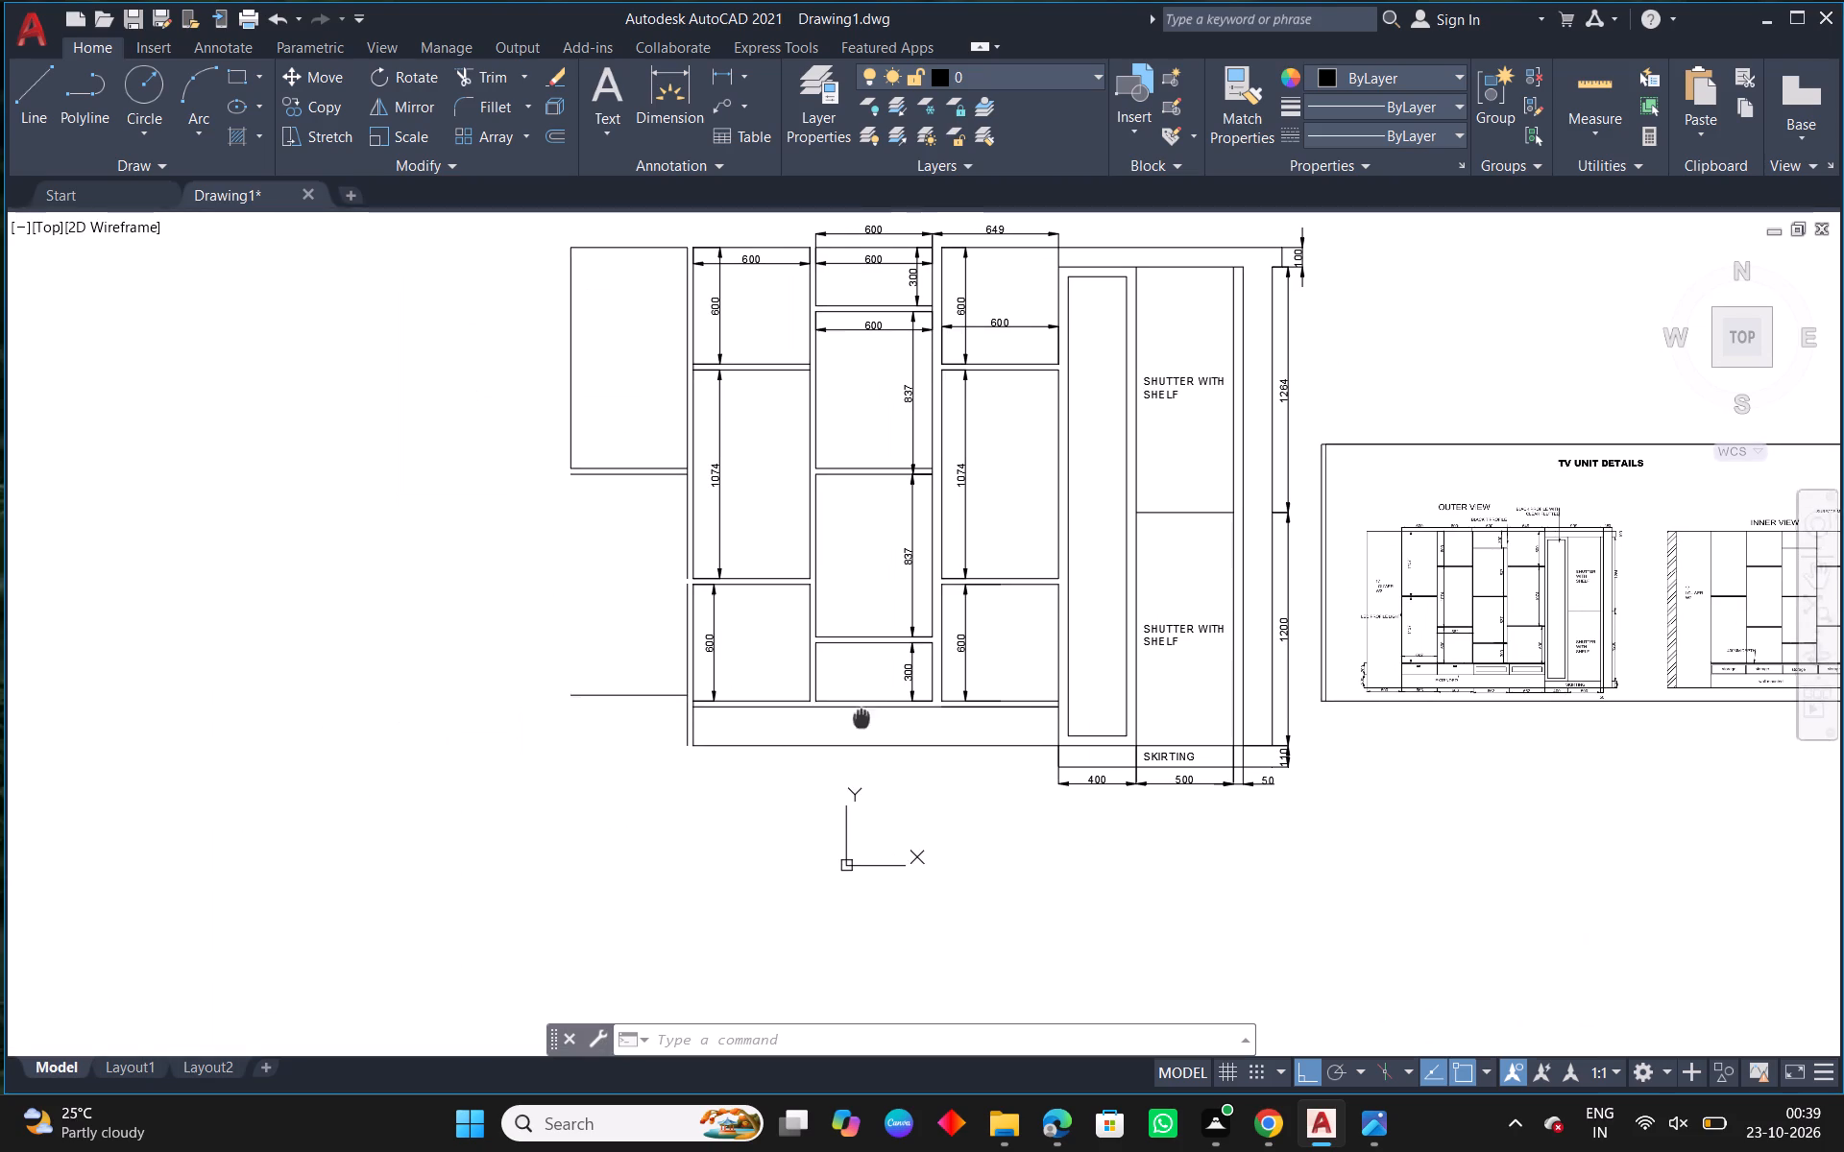
scroll(657, 731, up, 1)
middle_drag(610, 612, 676, 600)
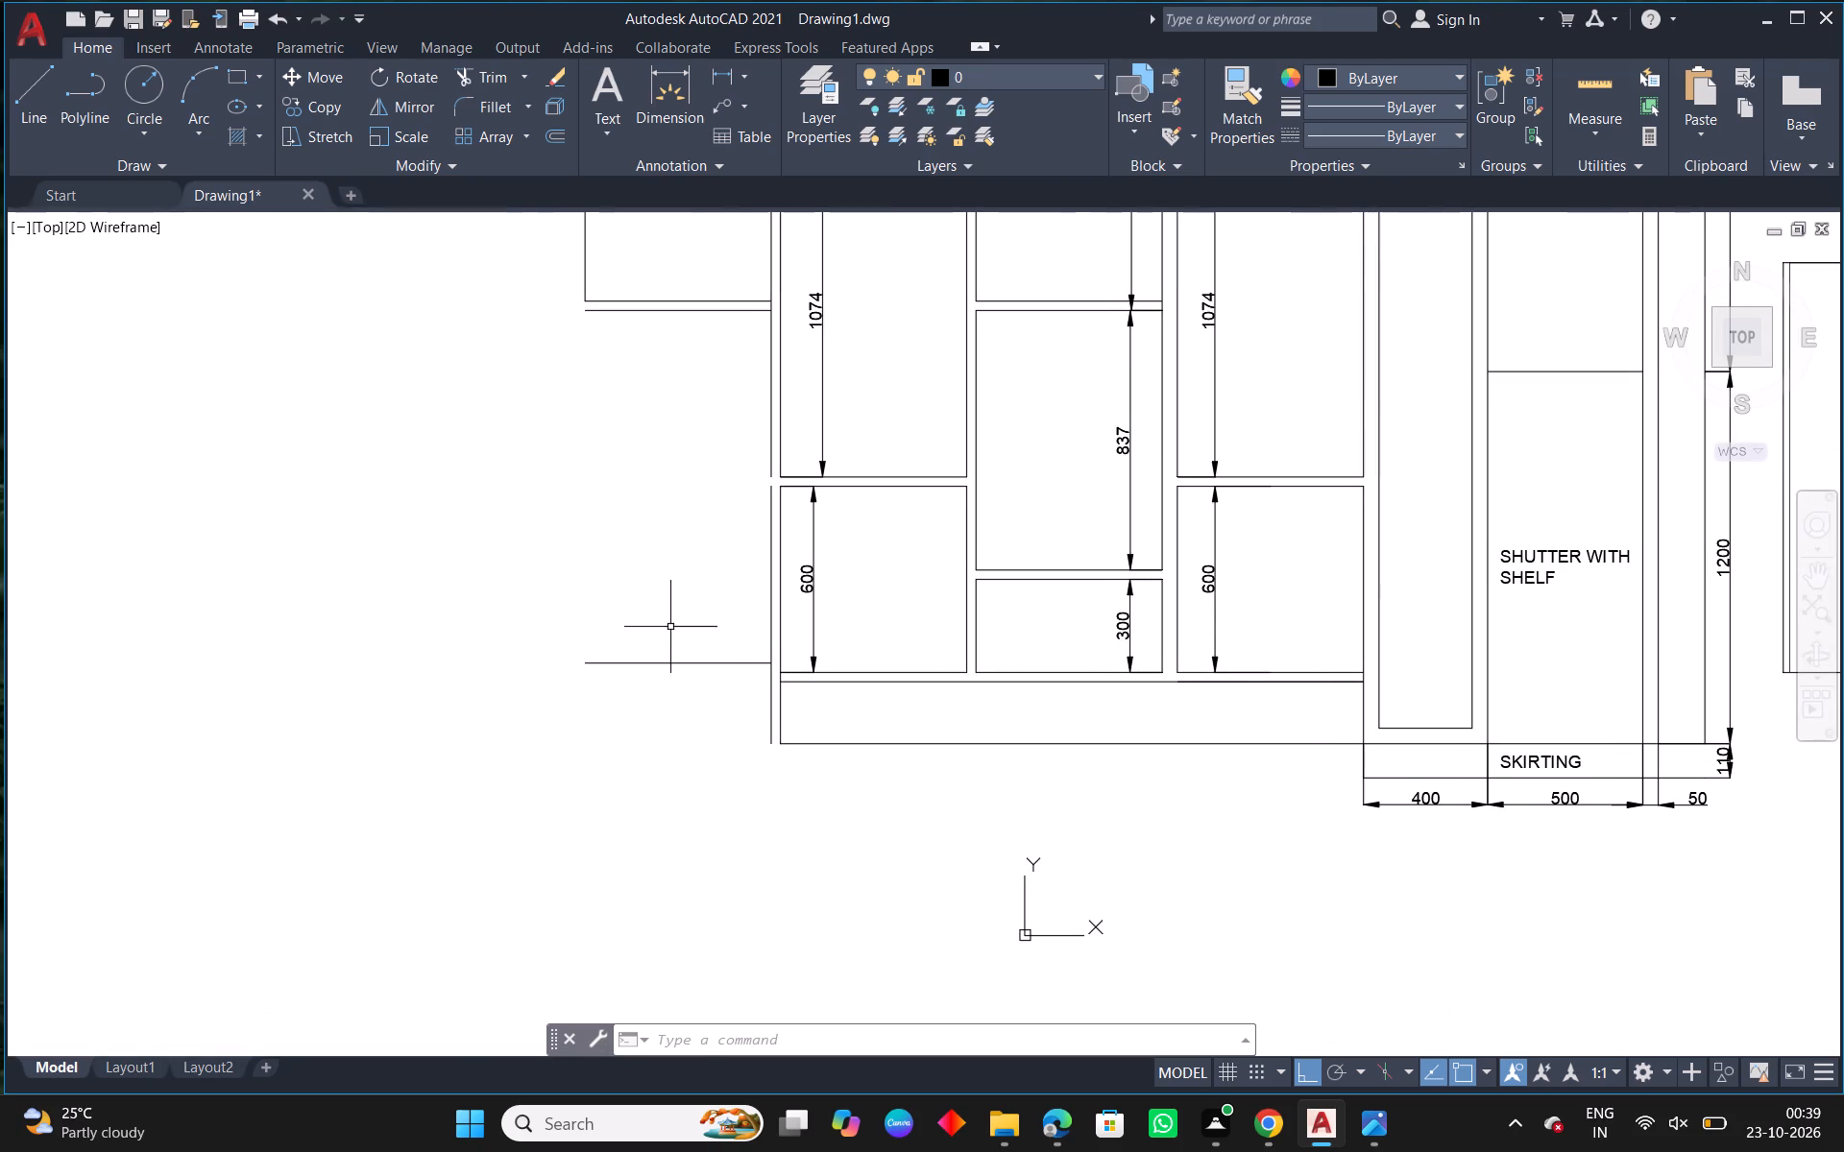
drag(670, 633, 670, 680)
click(647, 739)
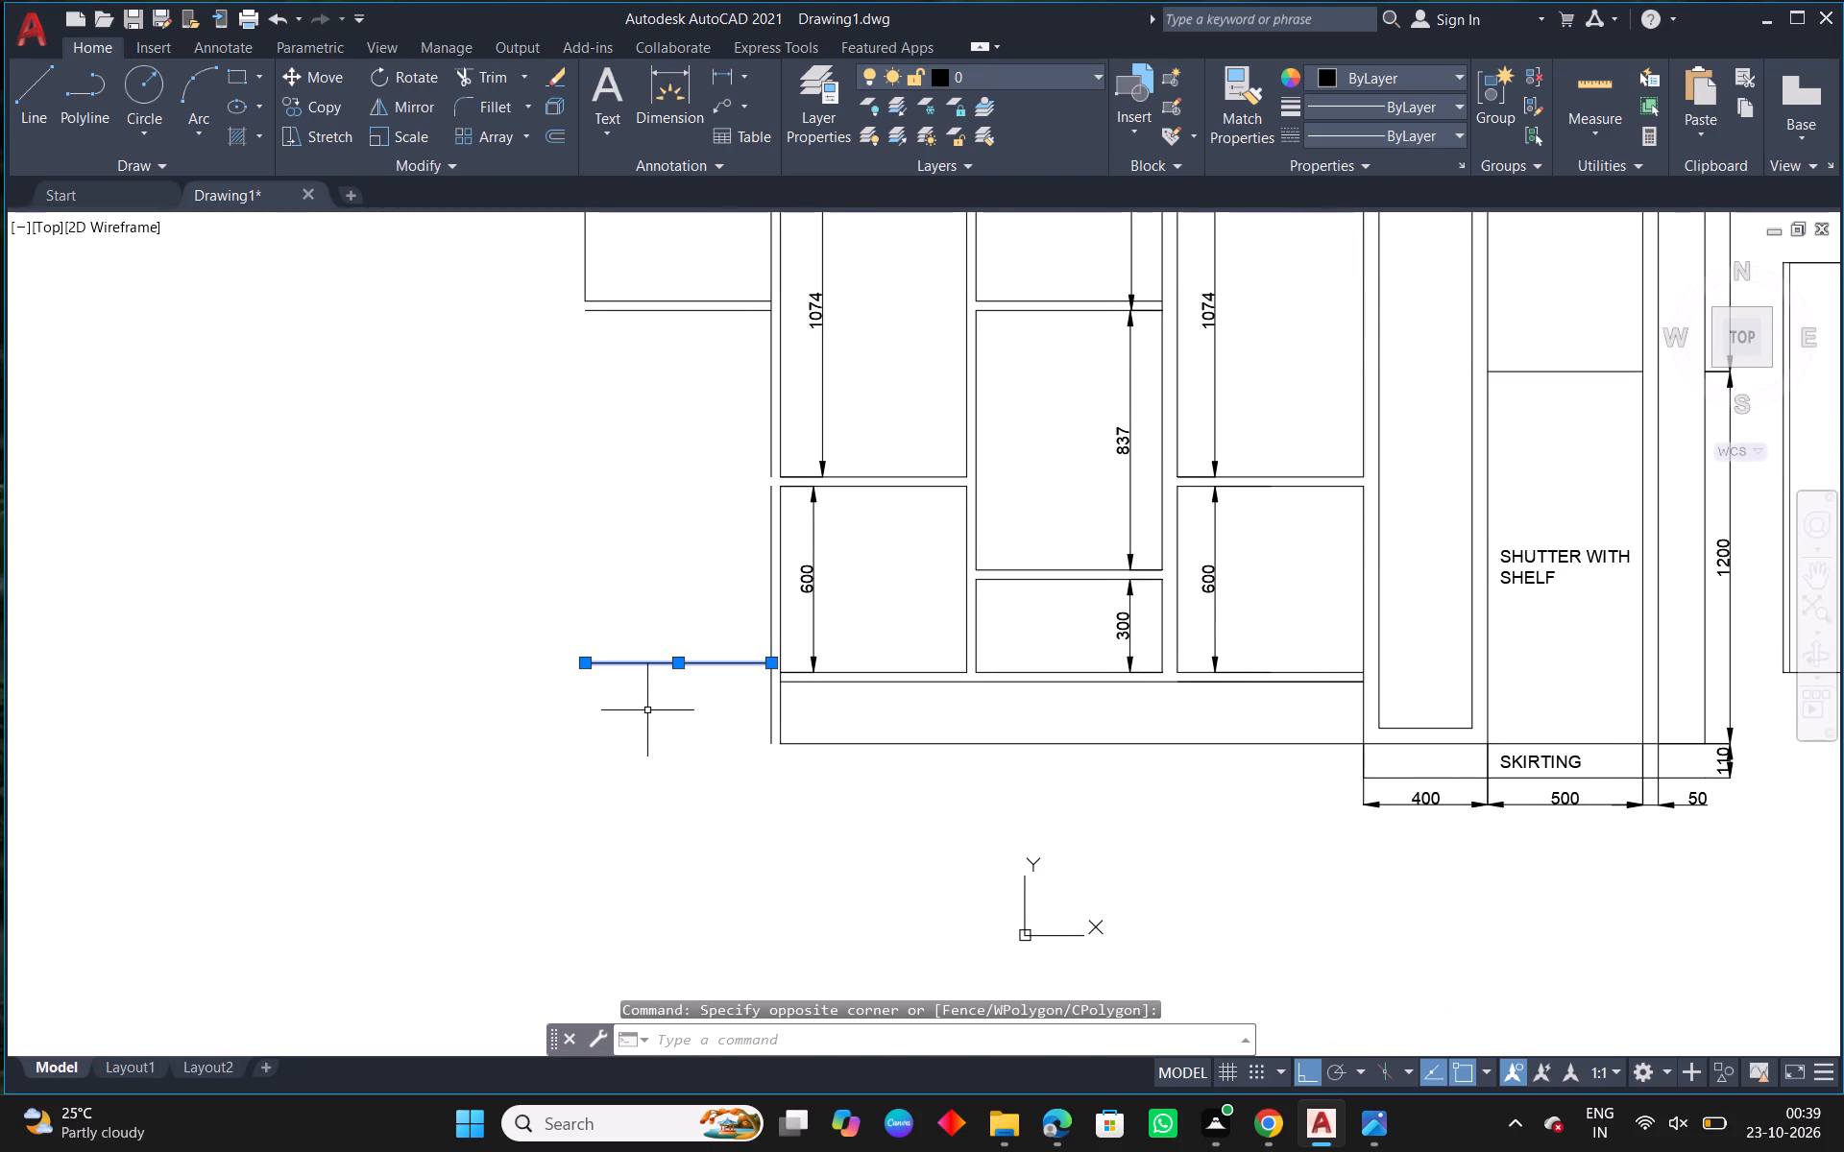
key(m)
key(space)
scroll(768, 666, up, 2)
click(768, 661)
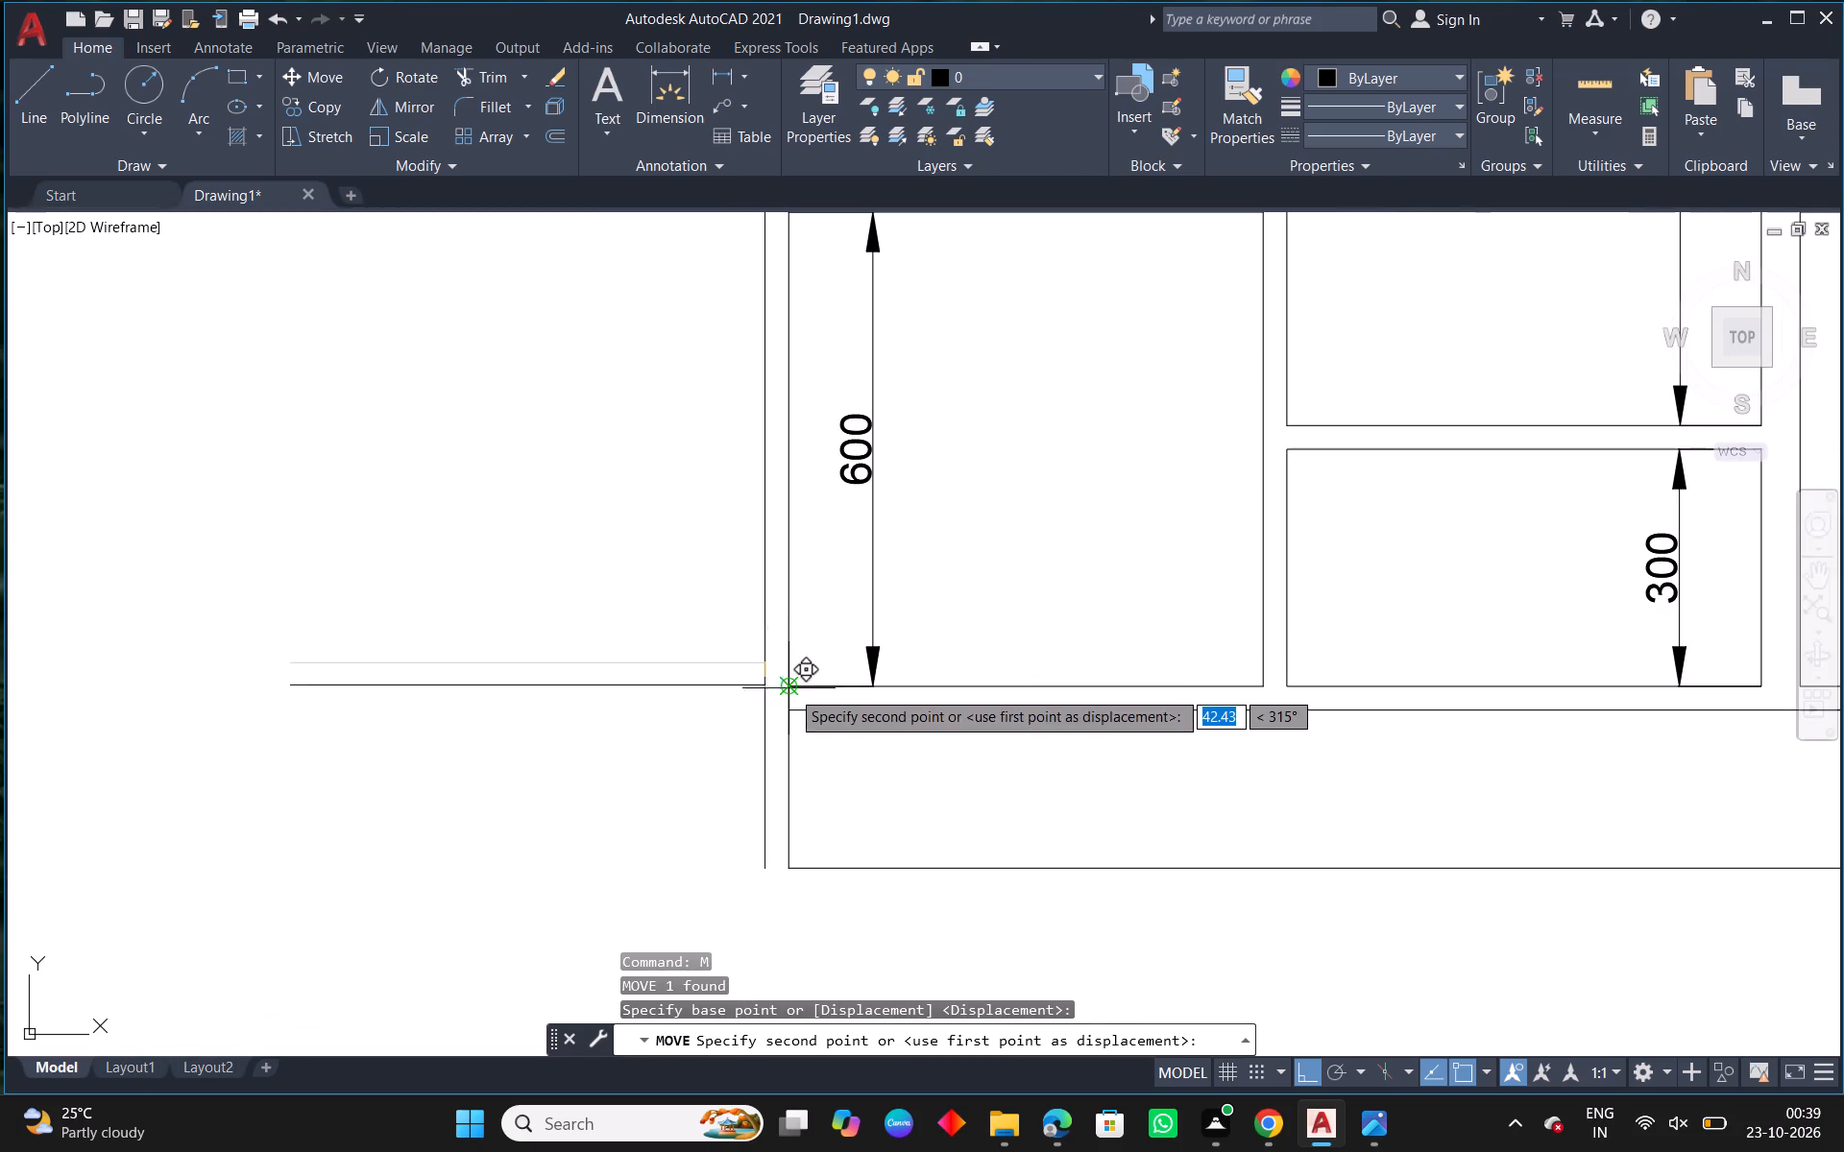
click(790, 689)
key(Escape)
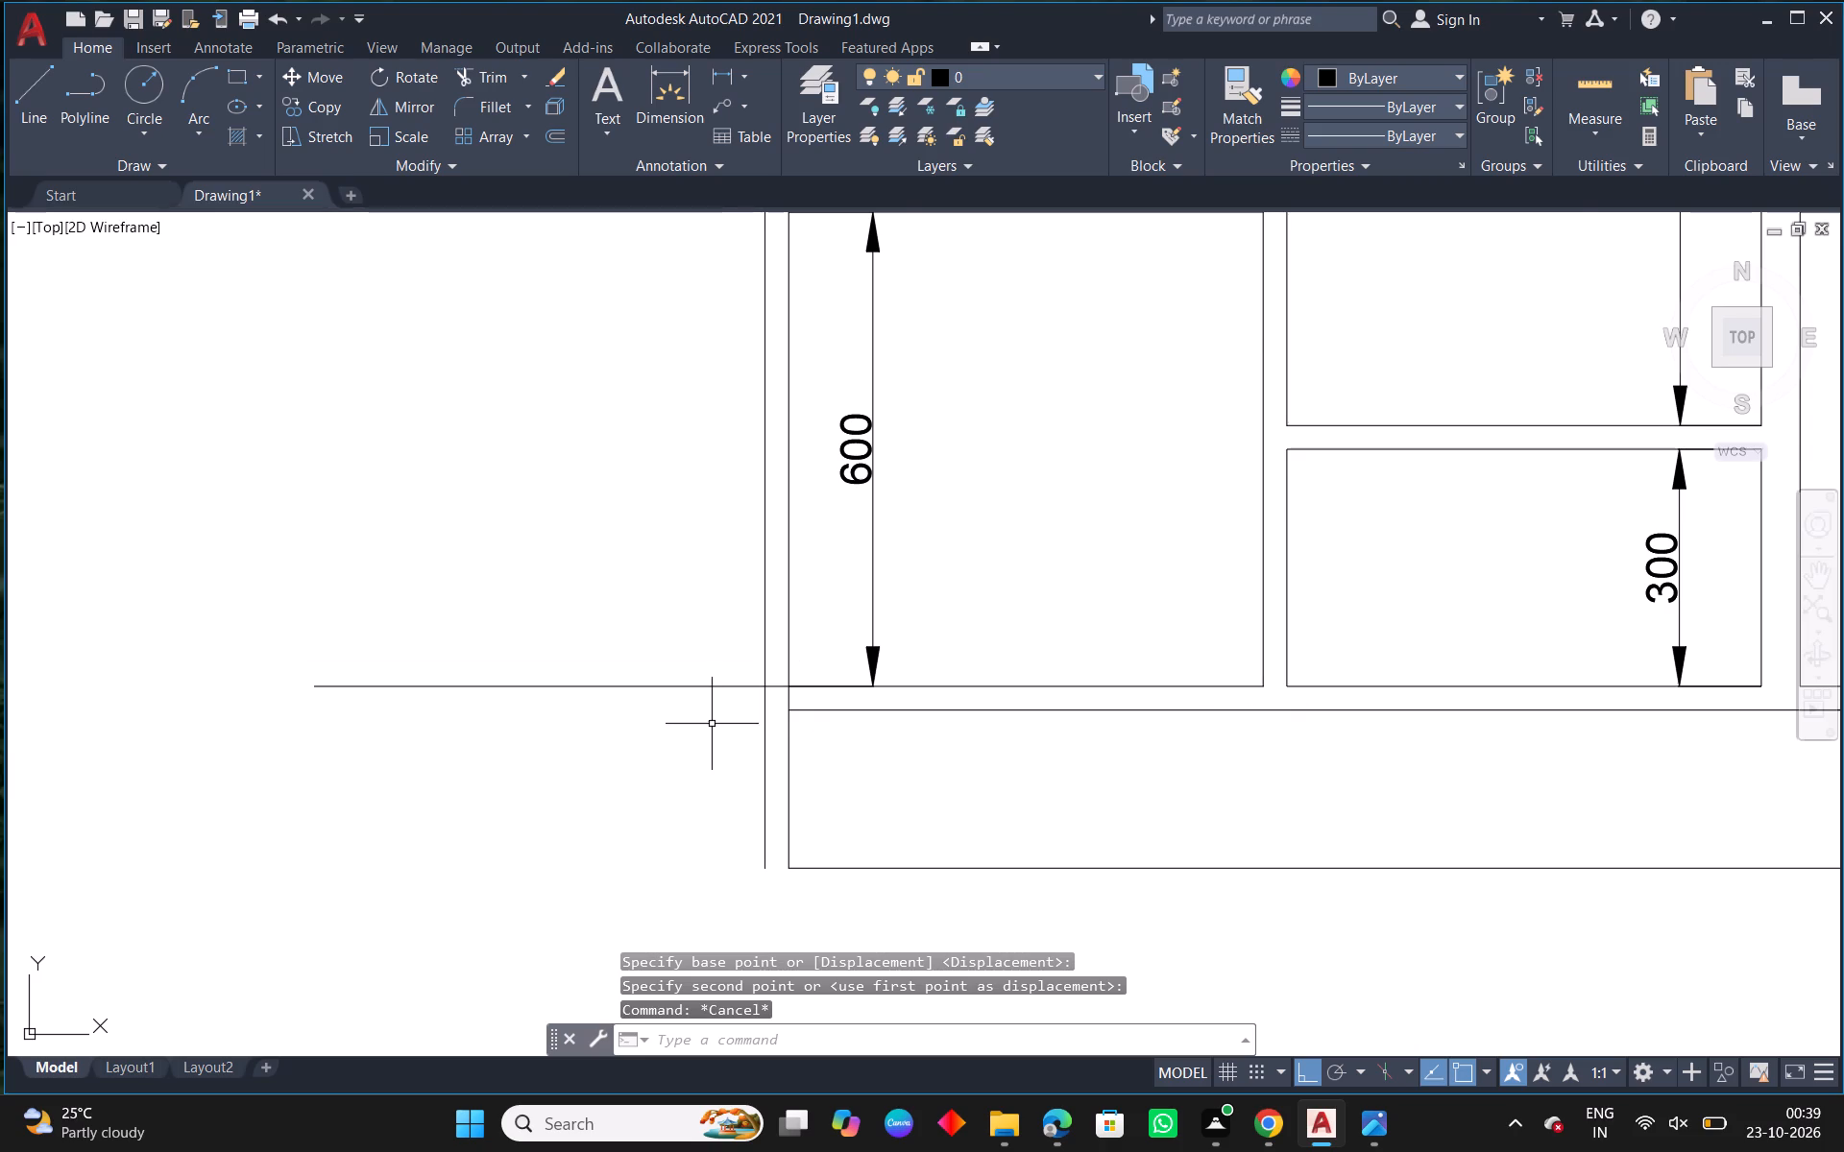
Trim the moved line's piece that crosses the 30-wide gap between the two columns.
scroll(789, 684, up, 1)
text(TR)
key(space)
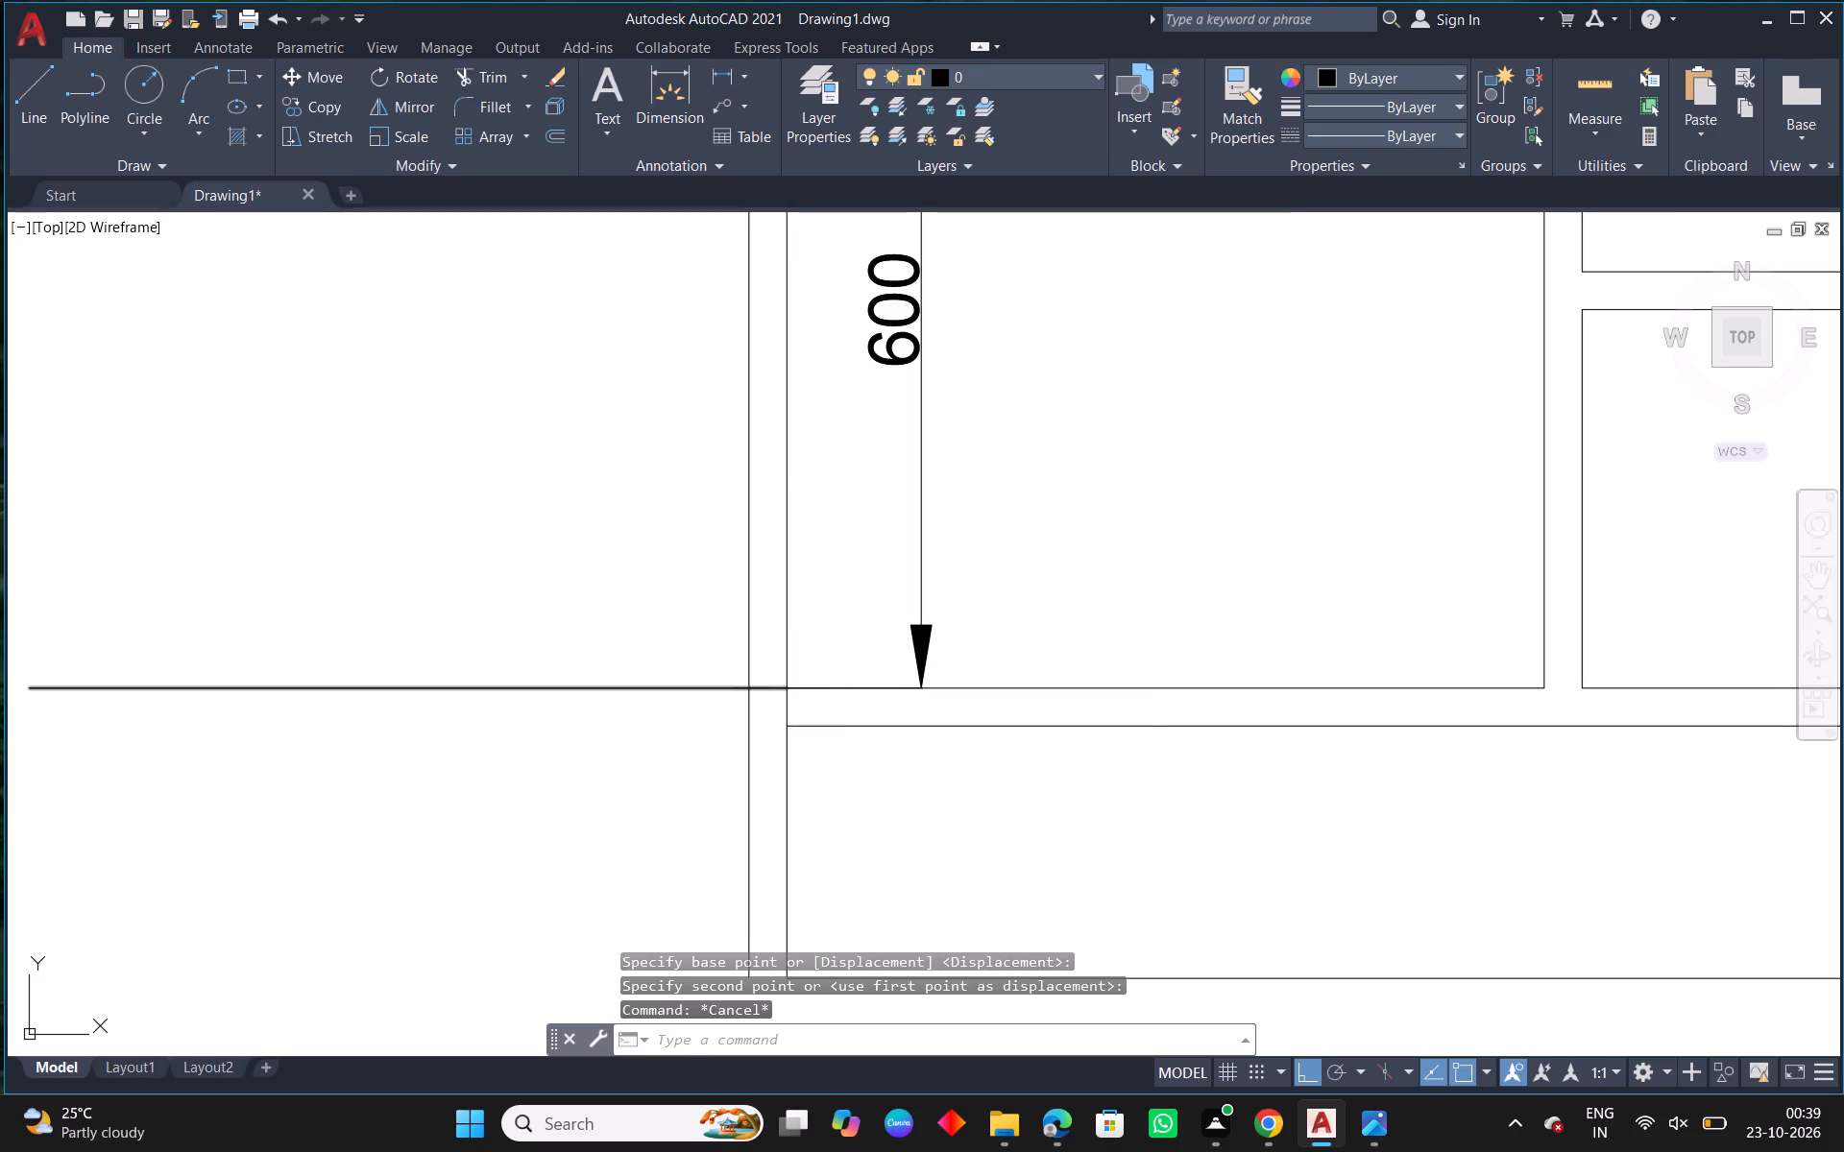
key(space)
click(771, 689)
right_click(771, 689)
click(794, 696)
Offset the lower compartment's trimmed bottom line downward by 30.
scroll(789, 723, down, 2)
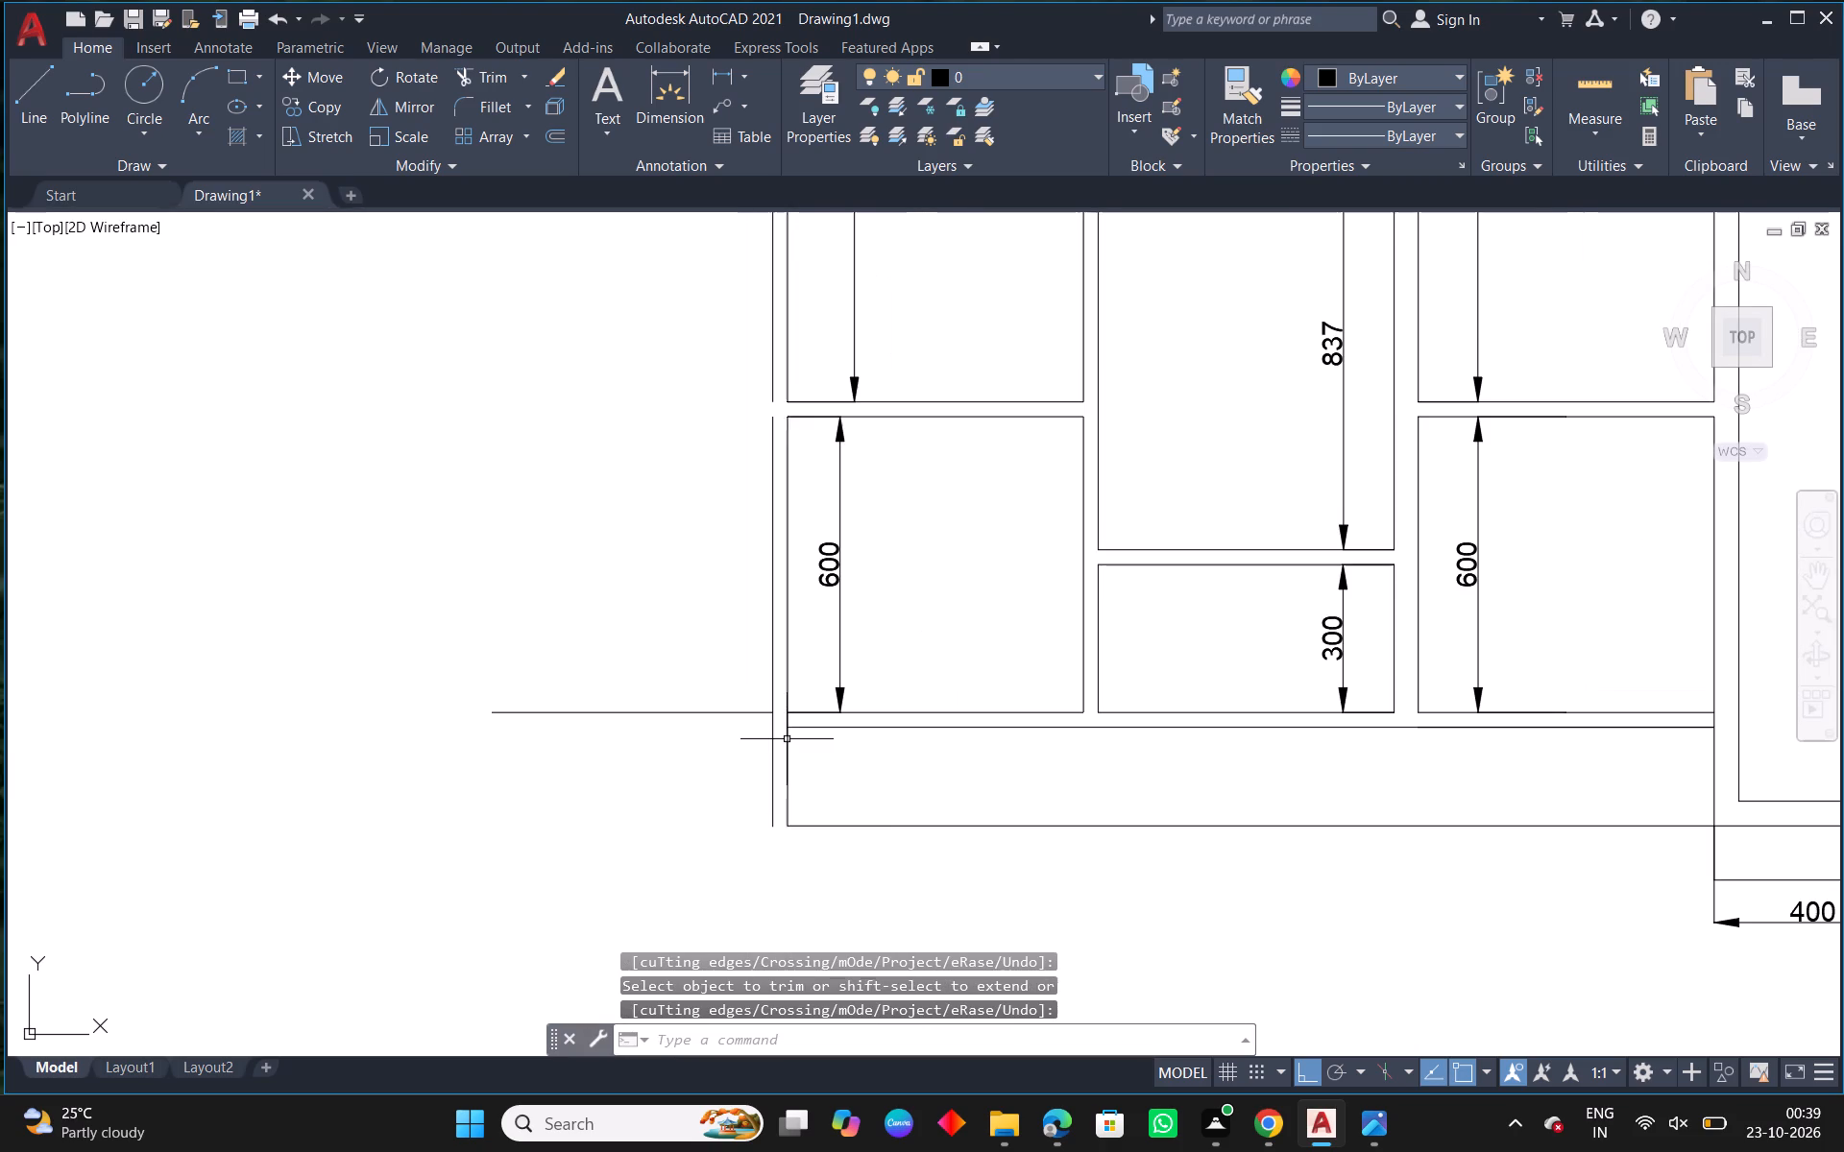
text(O 3)
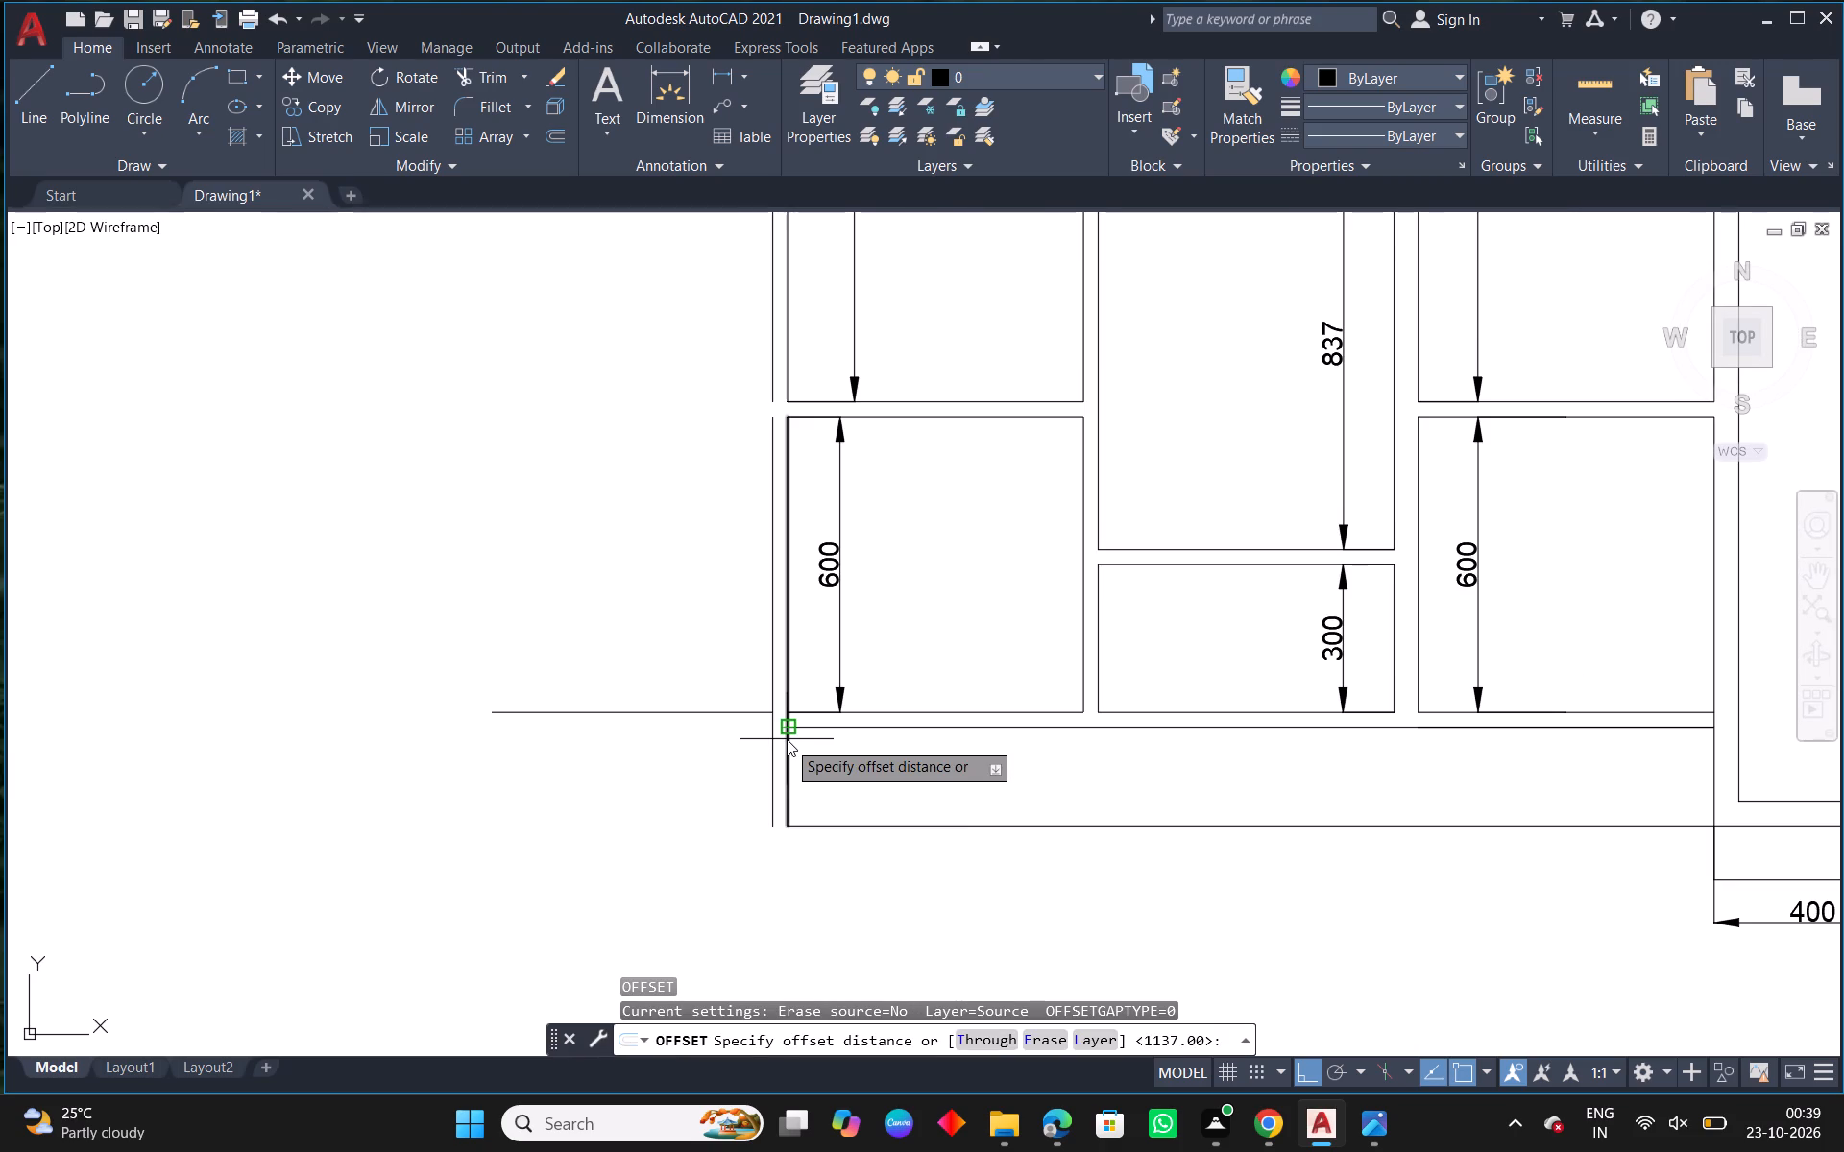
text(0)
key(space)
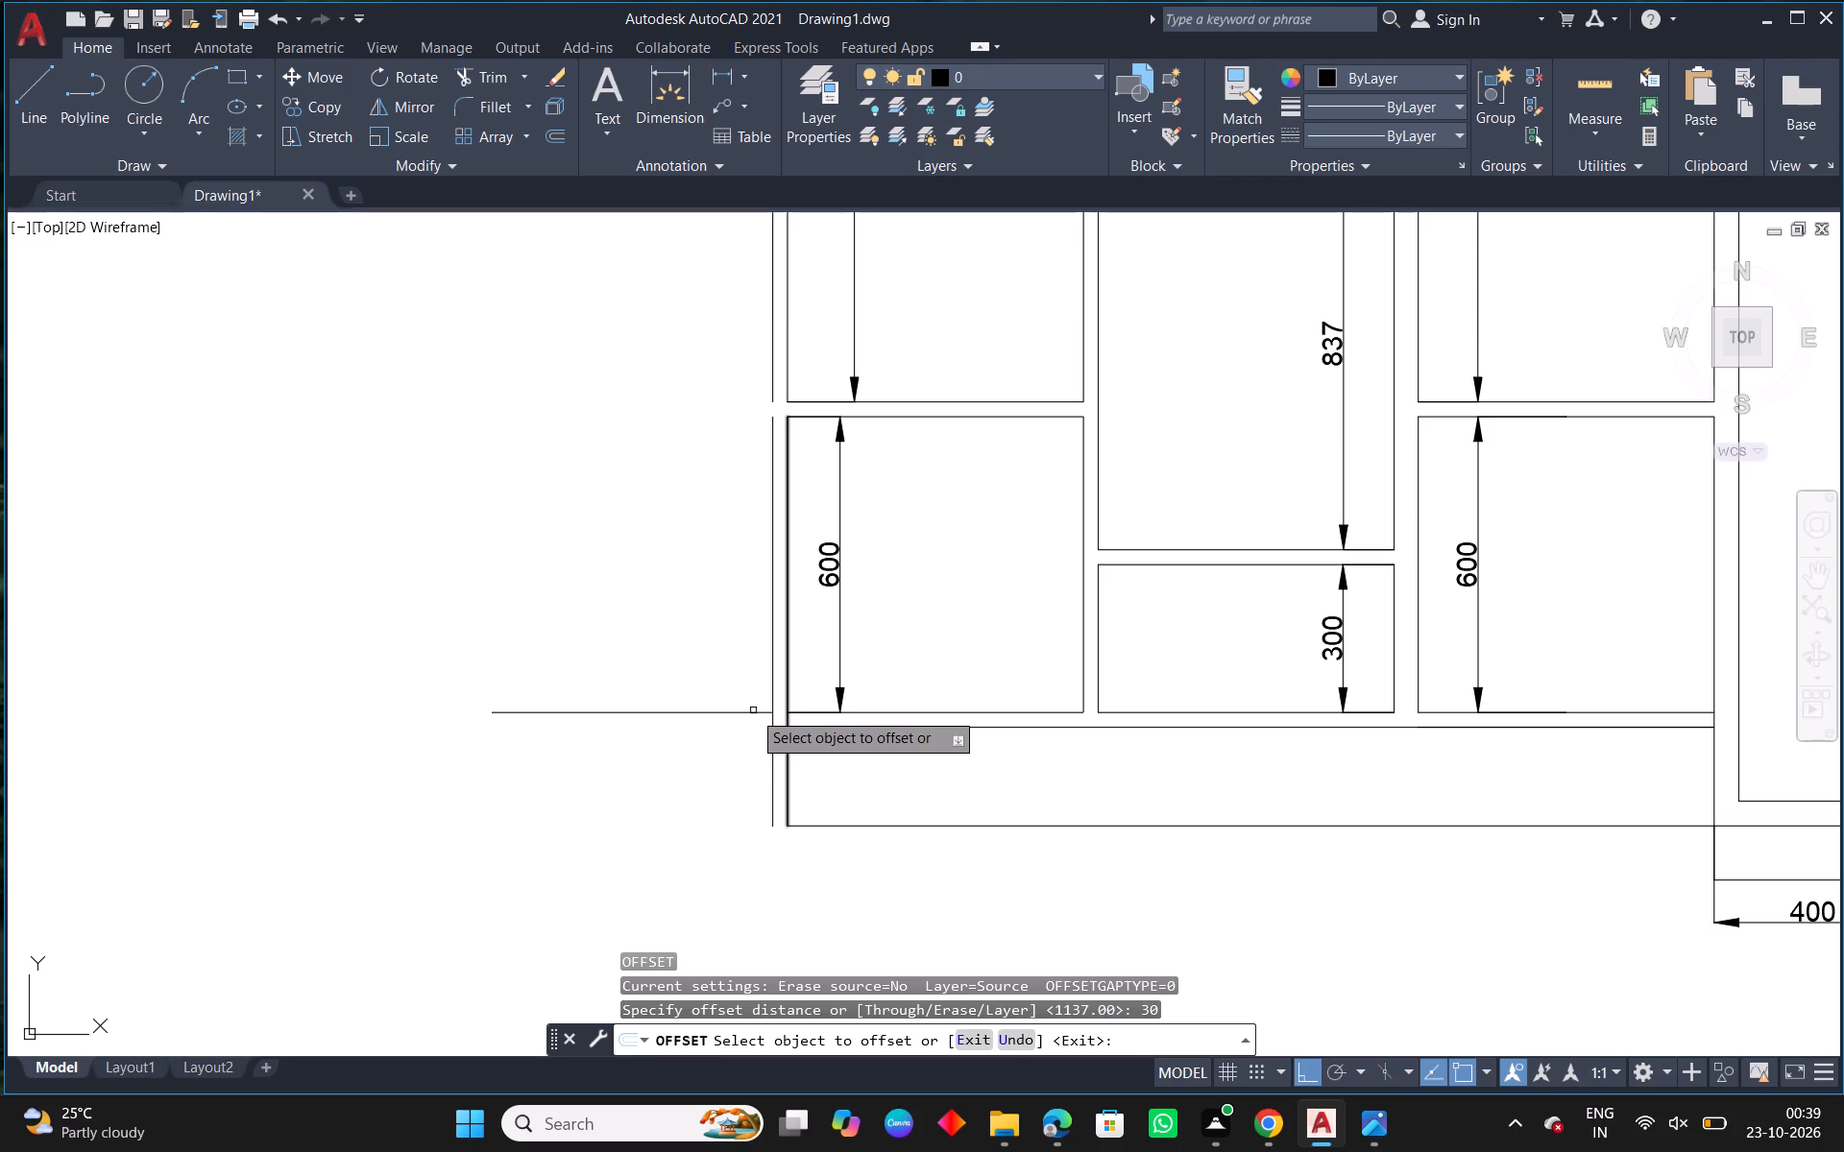
click(752, 710)
click(736, 739)
key(Escape)
Examine the reference outer view for the compartment heights and base dimensions of the outermost column.
scroll(680, 730, down, 3)
middle_drag(1118, 717, 922, 695)
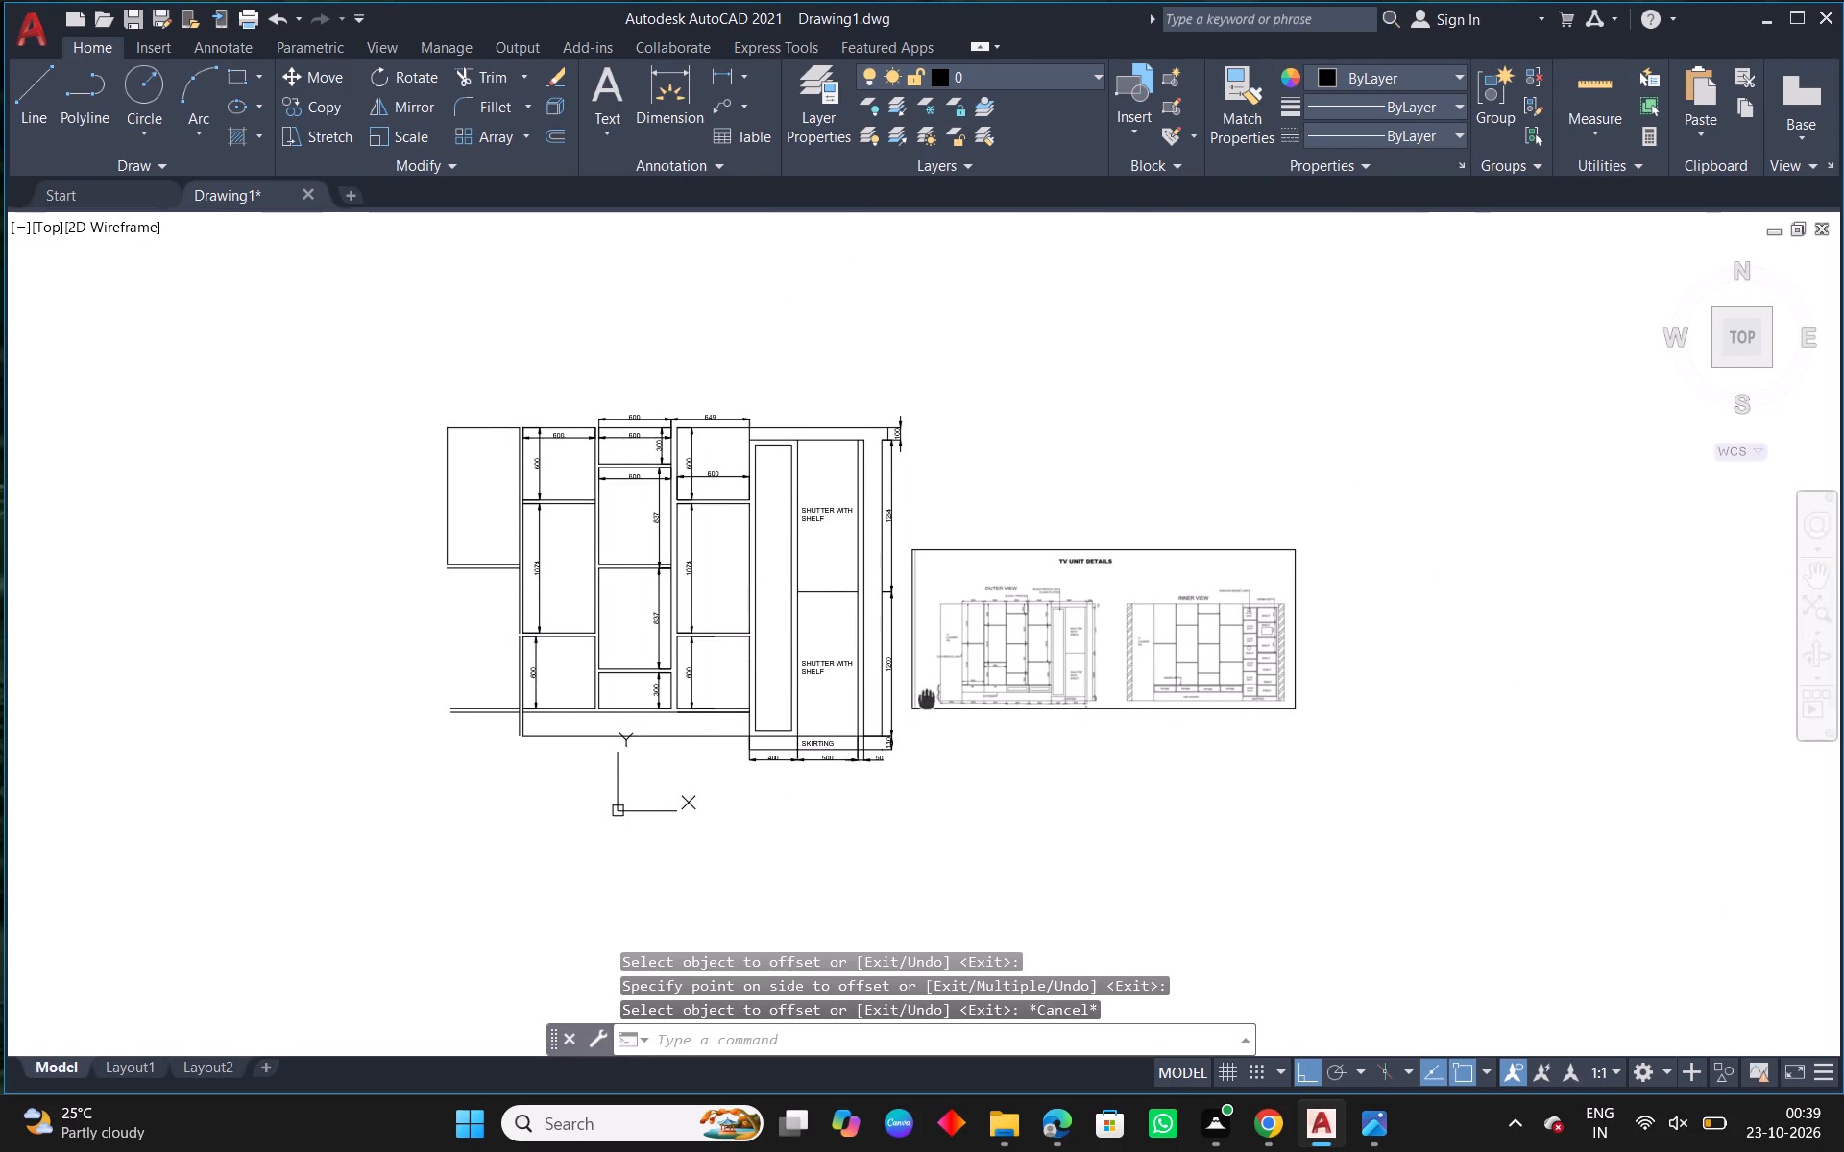
scroll(1063, 674, up, 4)
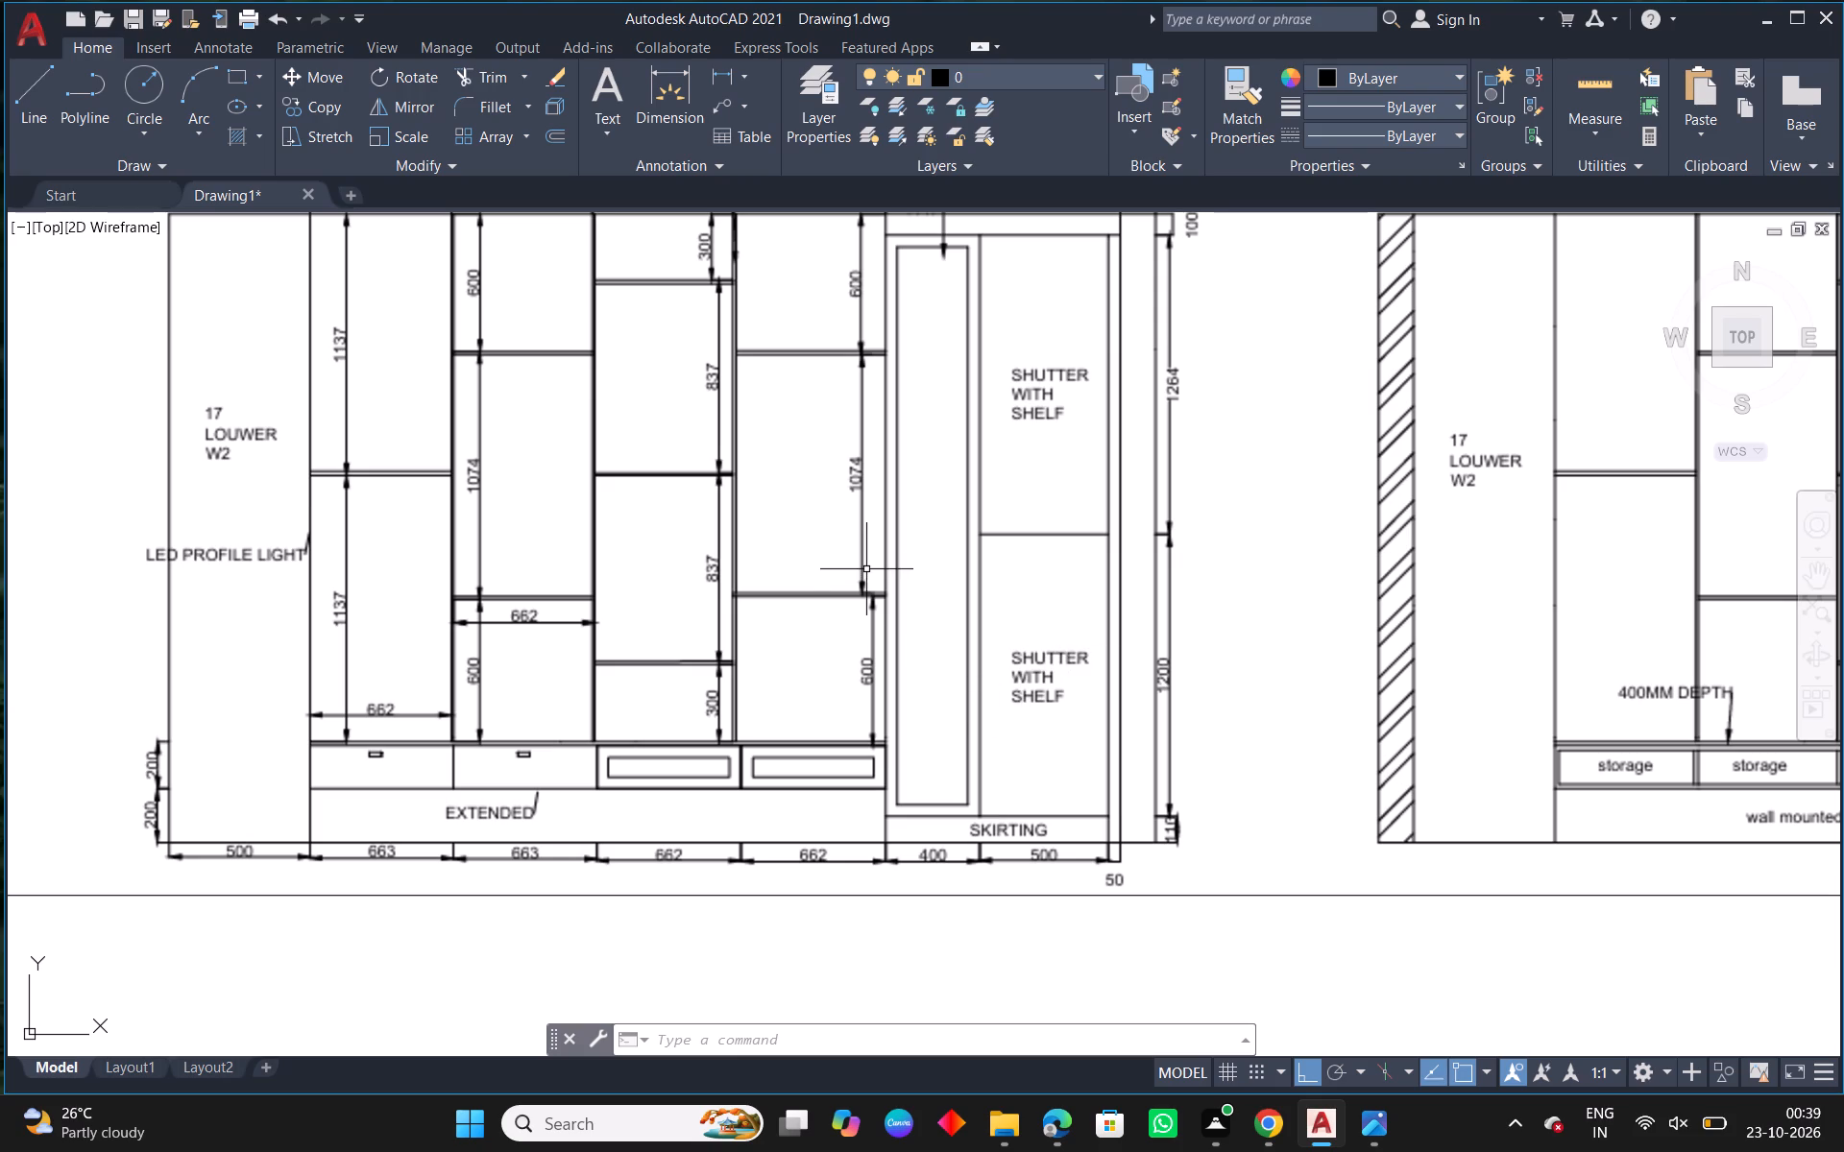
middle_drag(591, 577, 737, 584)
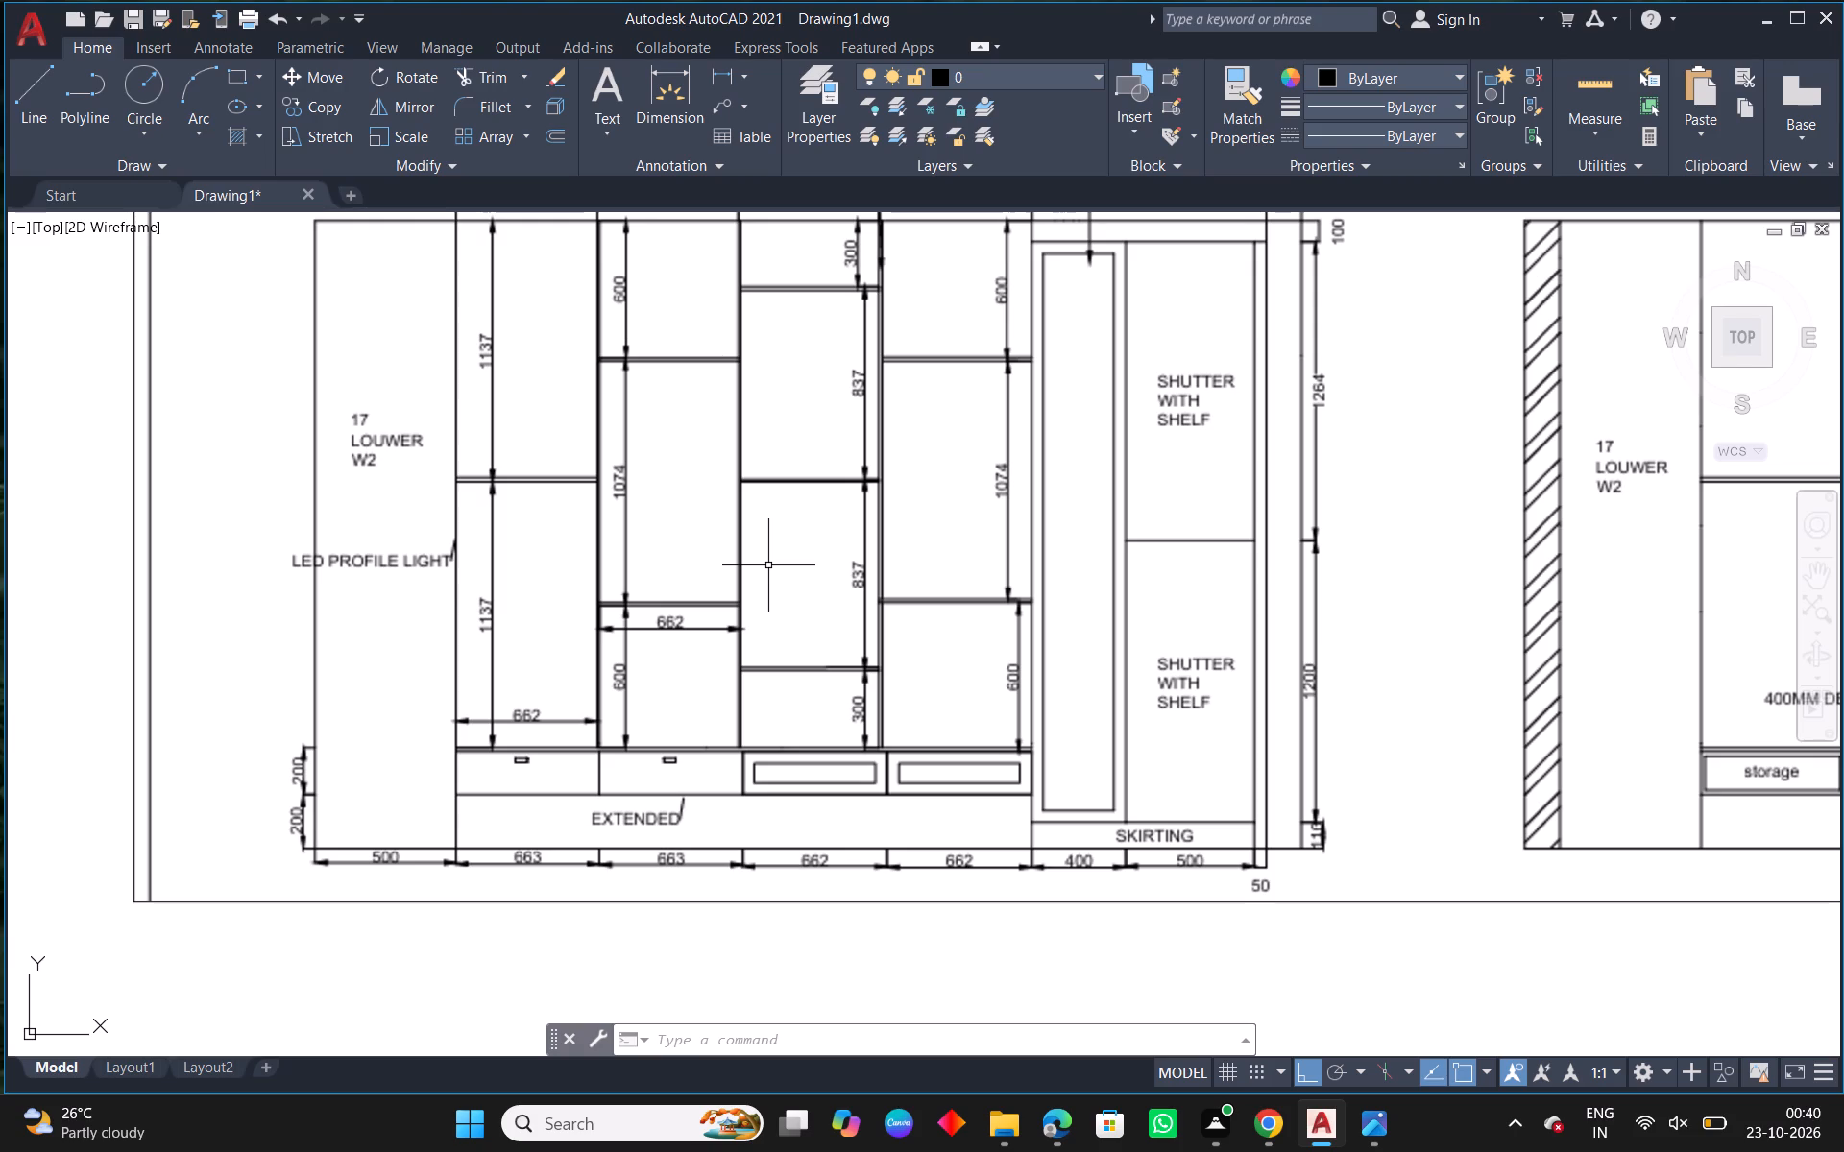
scroll(768, 565, down, 1)
middle_drag(375, 465, 537, 495)
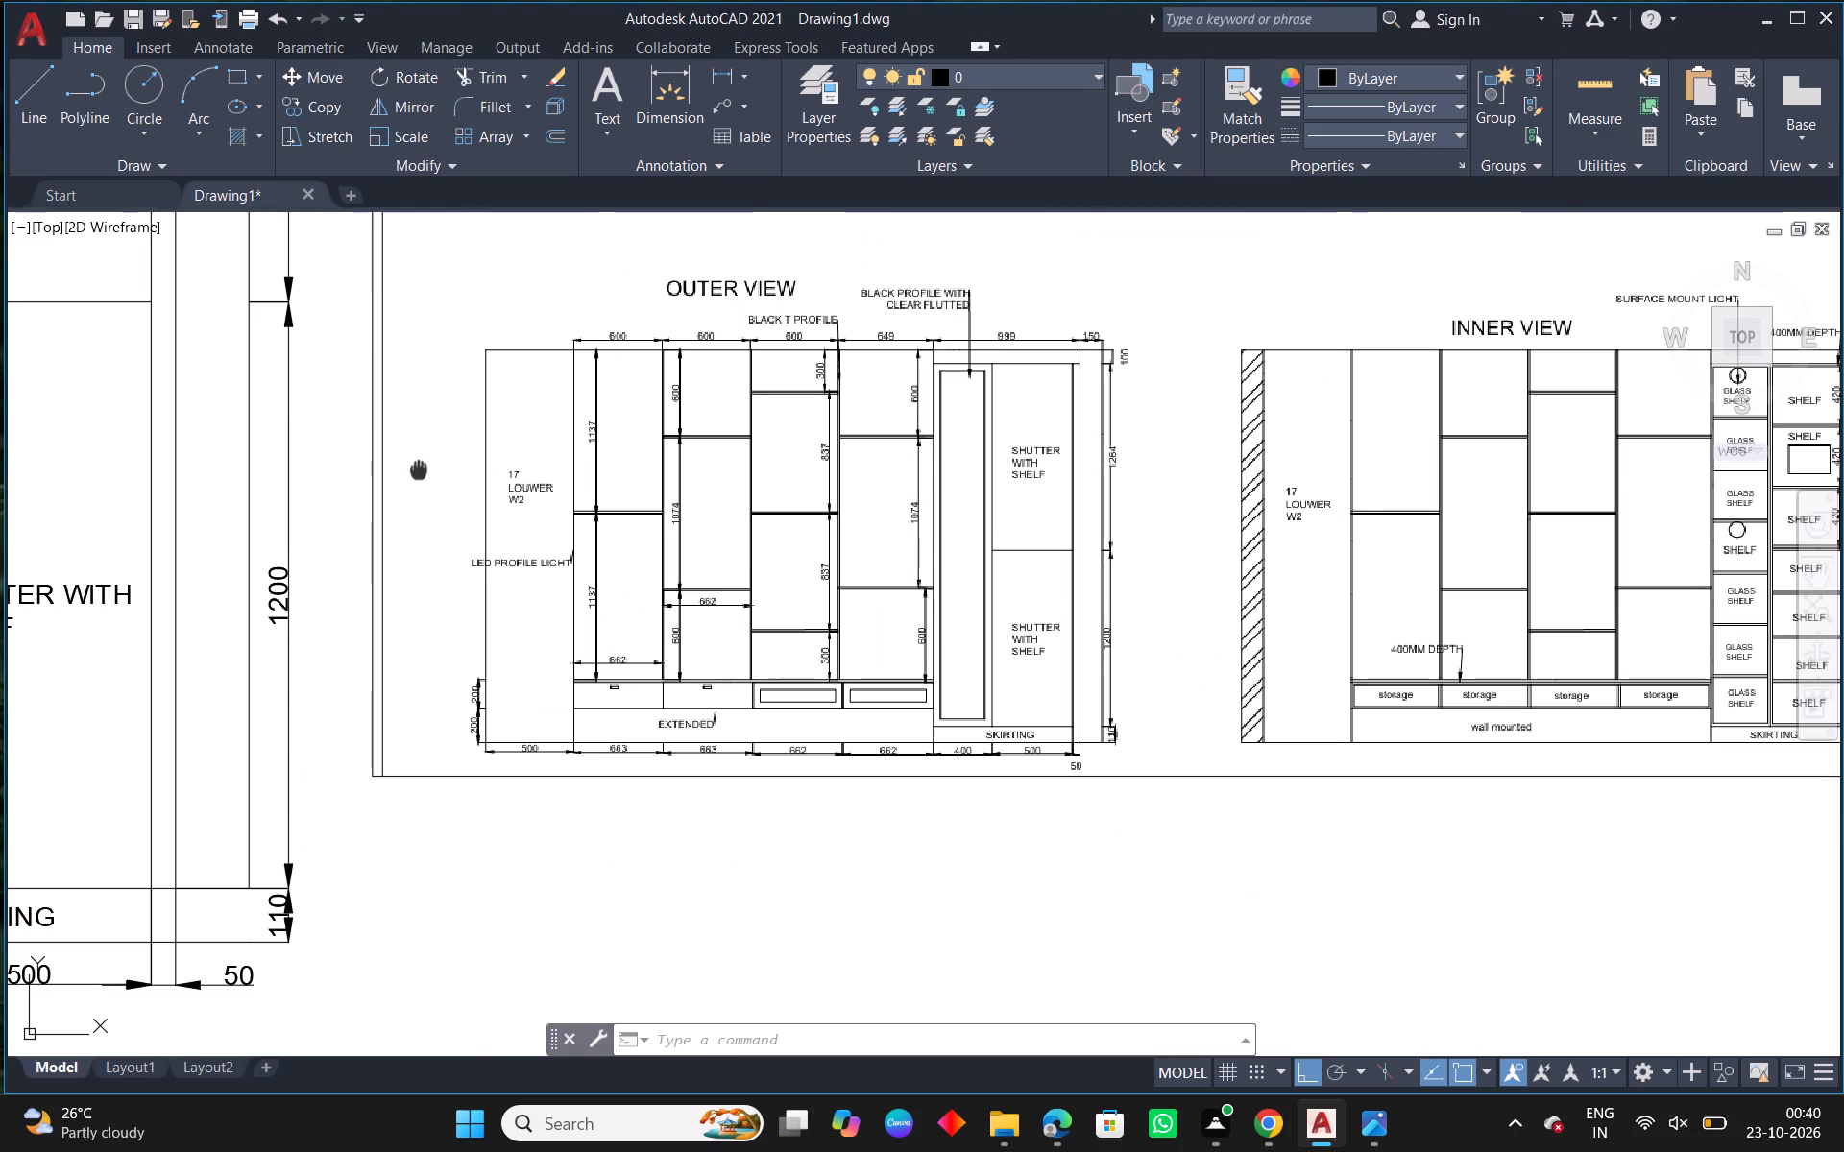
middle_drag(537, 495, 859, 549)
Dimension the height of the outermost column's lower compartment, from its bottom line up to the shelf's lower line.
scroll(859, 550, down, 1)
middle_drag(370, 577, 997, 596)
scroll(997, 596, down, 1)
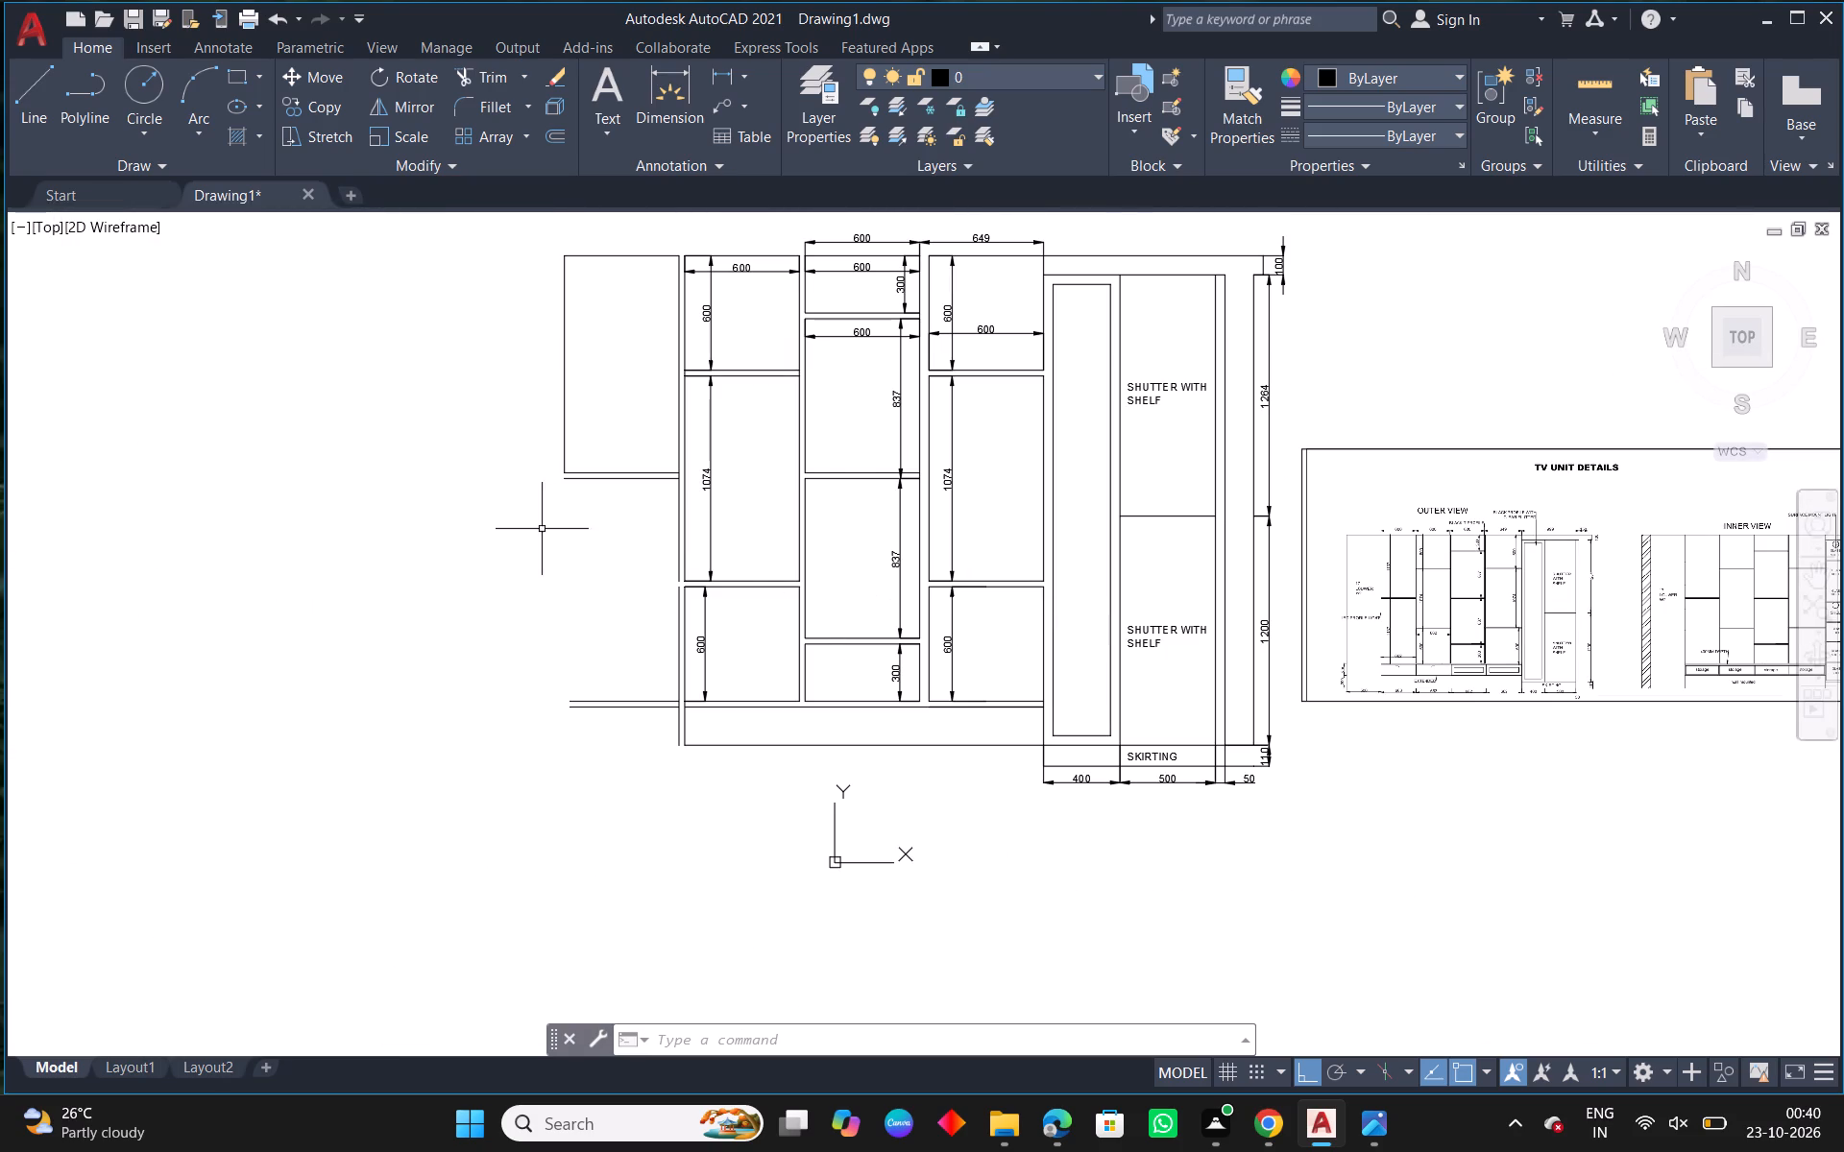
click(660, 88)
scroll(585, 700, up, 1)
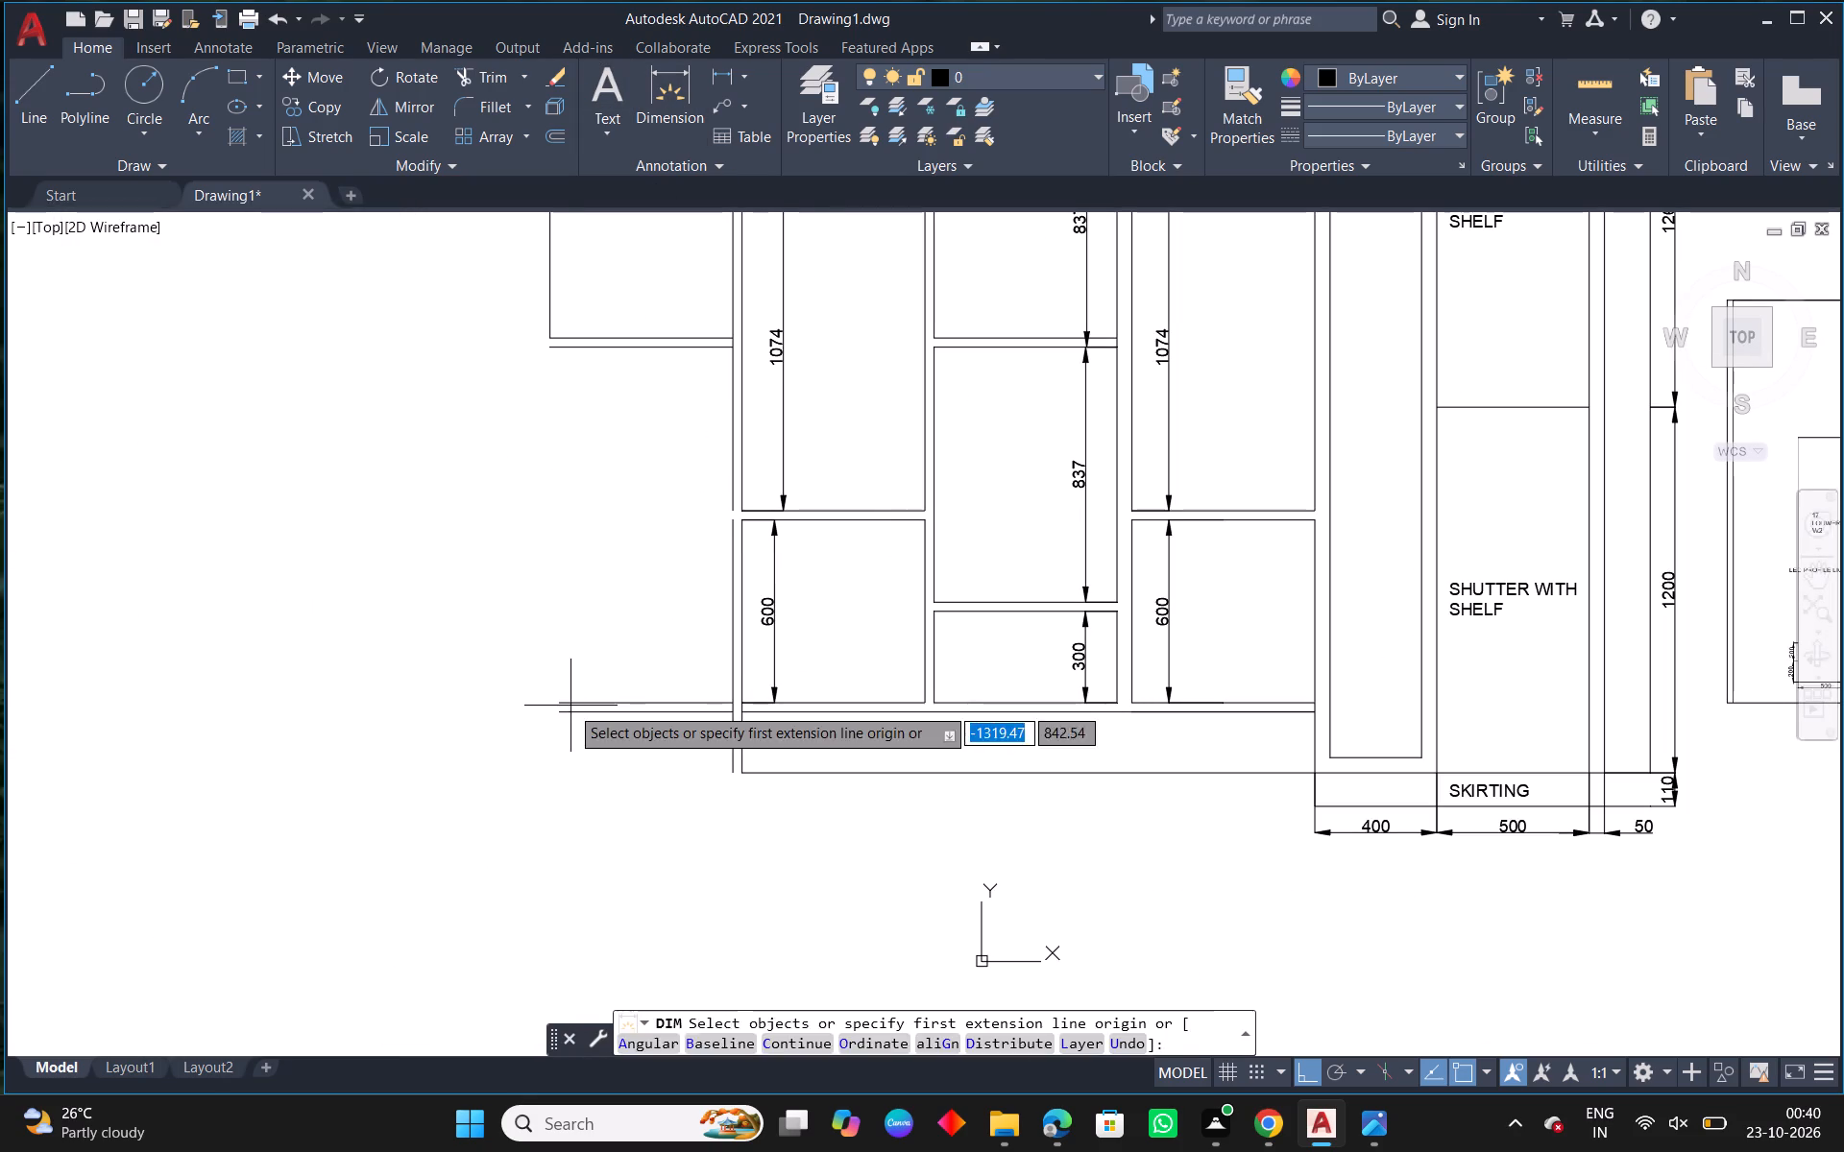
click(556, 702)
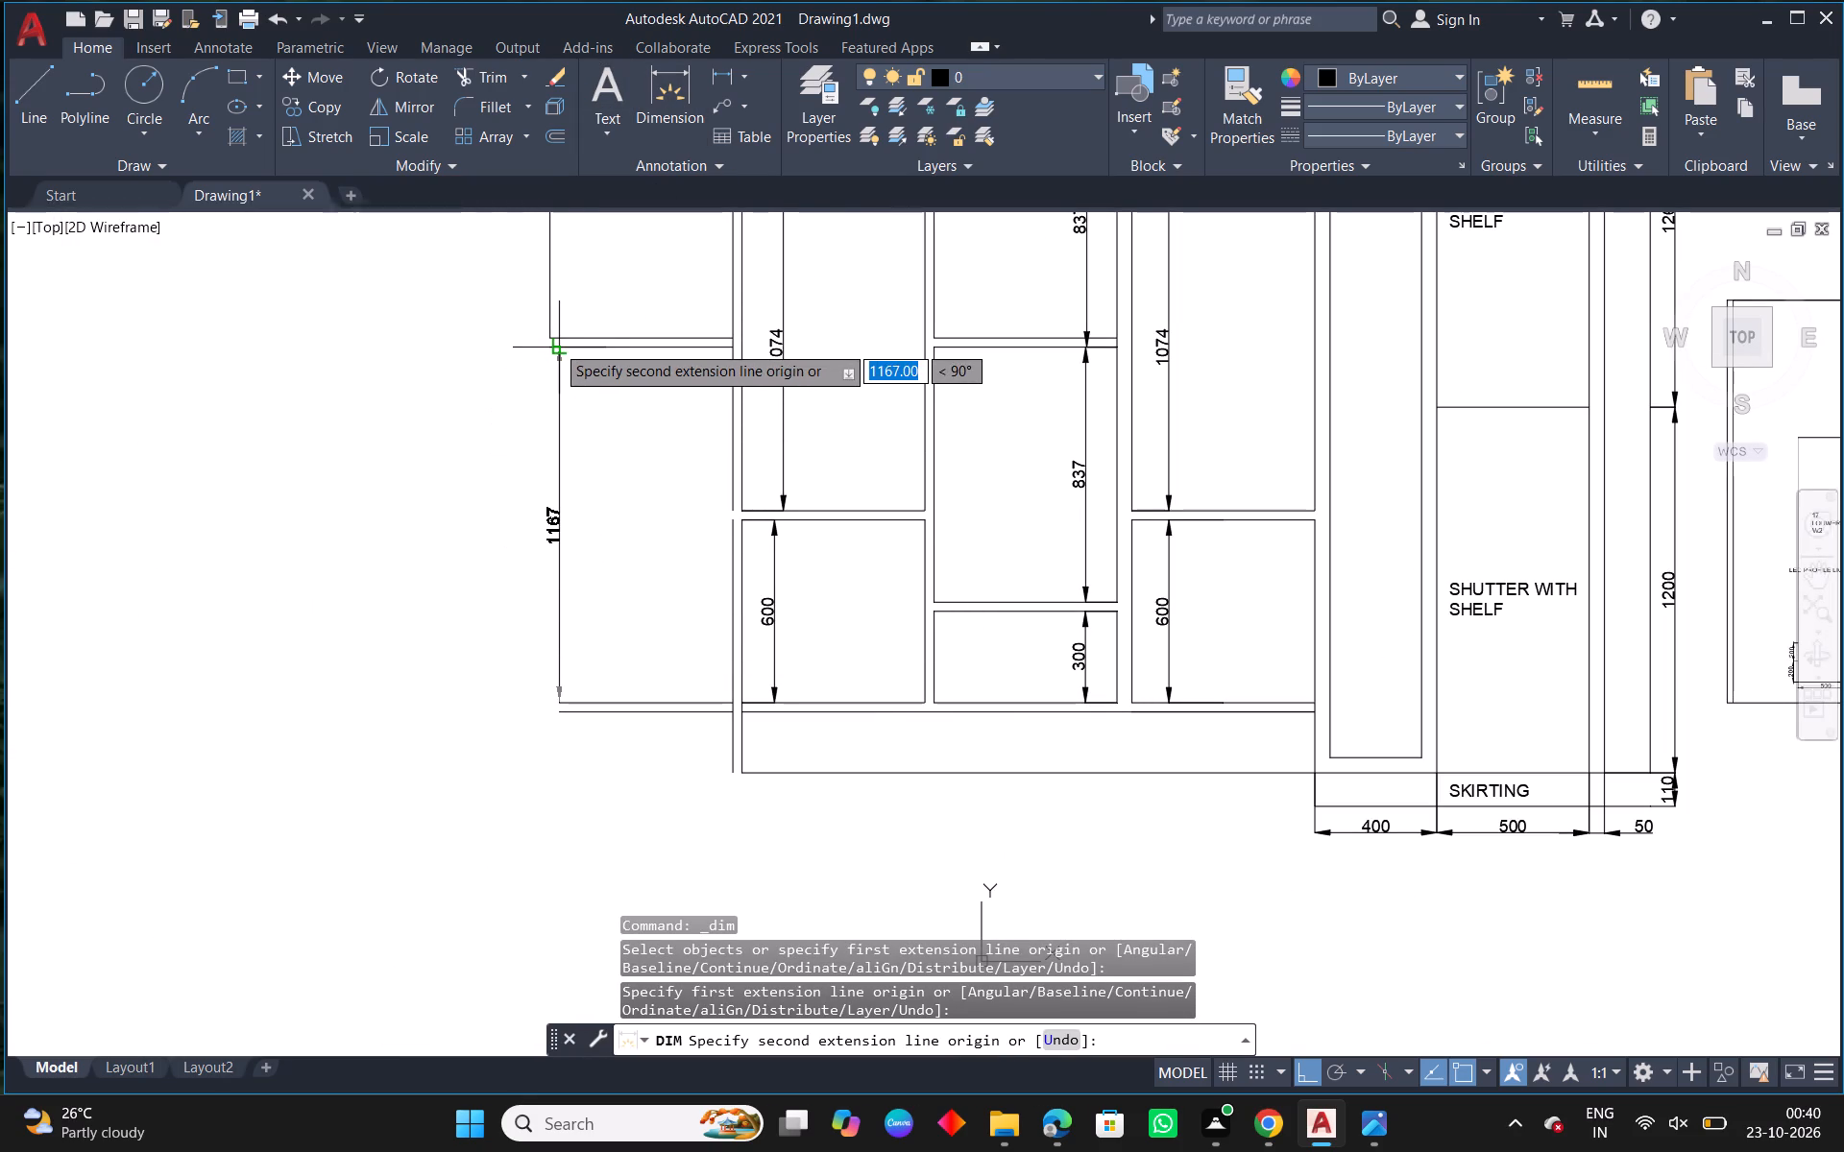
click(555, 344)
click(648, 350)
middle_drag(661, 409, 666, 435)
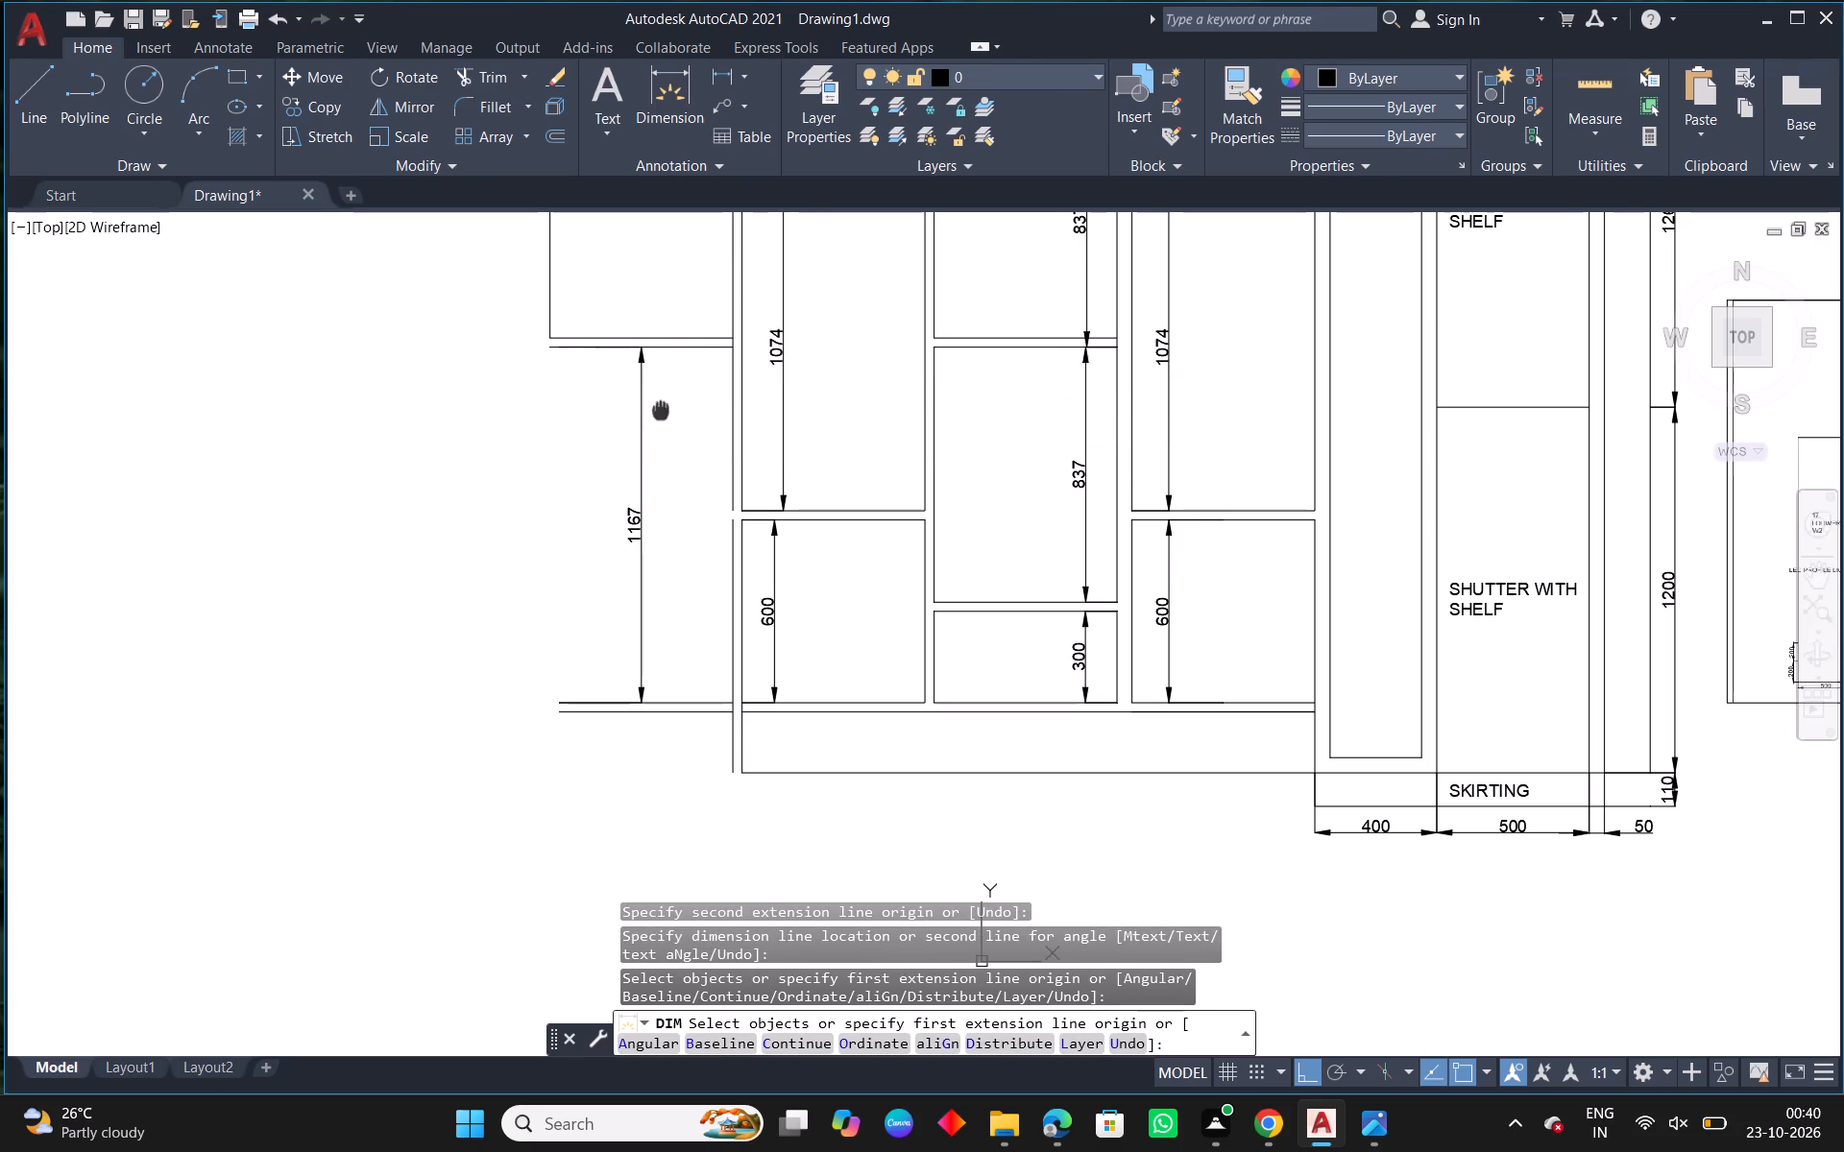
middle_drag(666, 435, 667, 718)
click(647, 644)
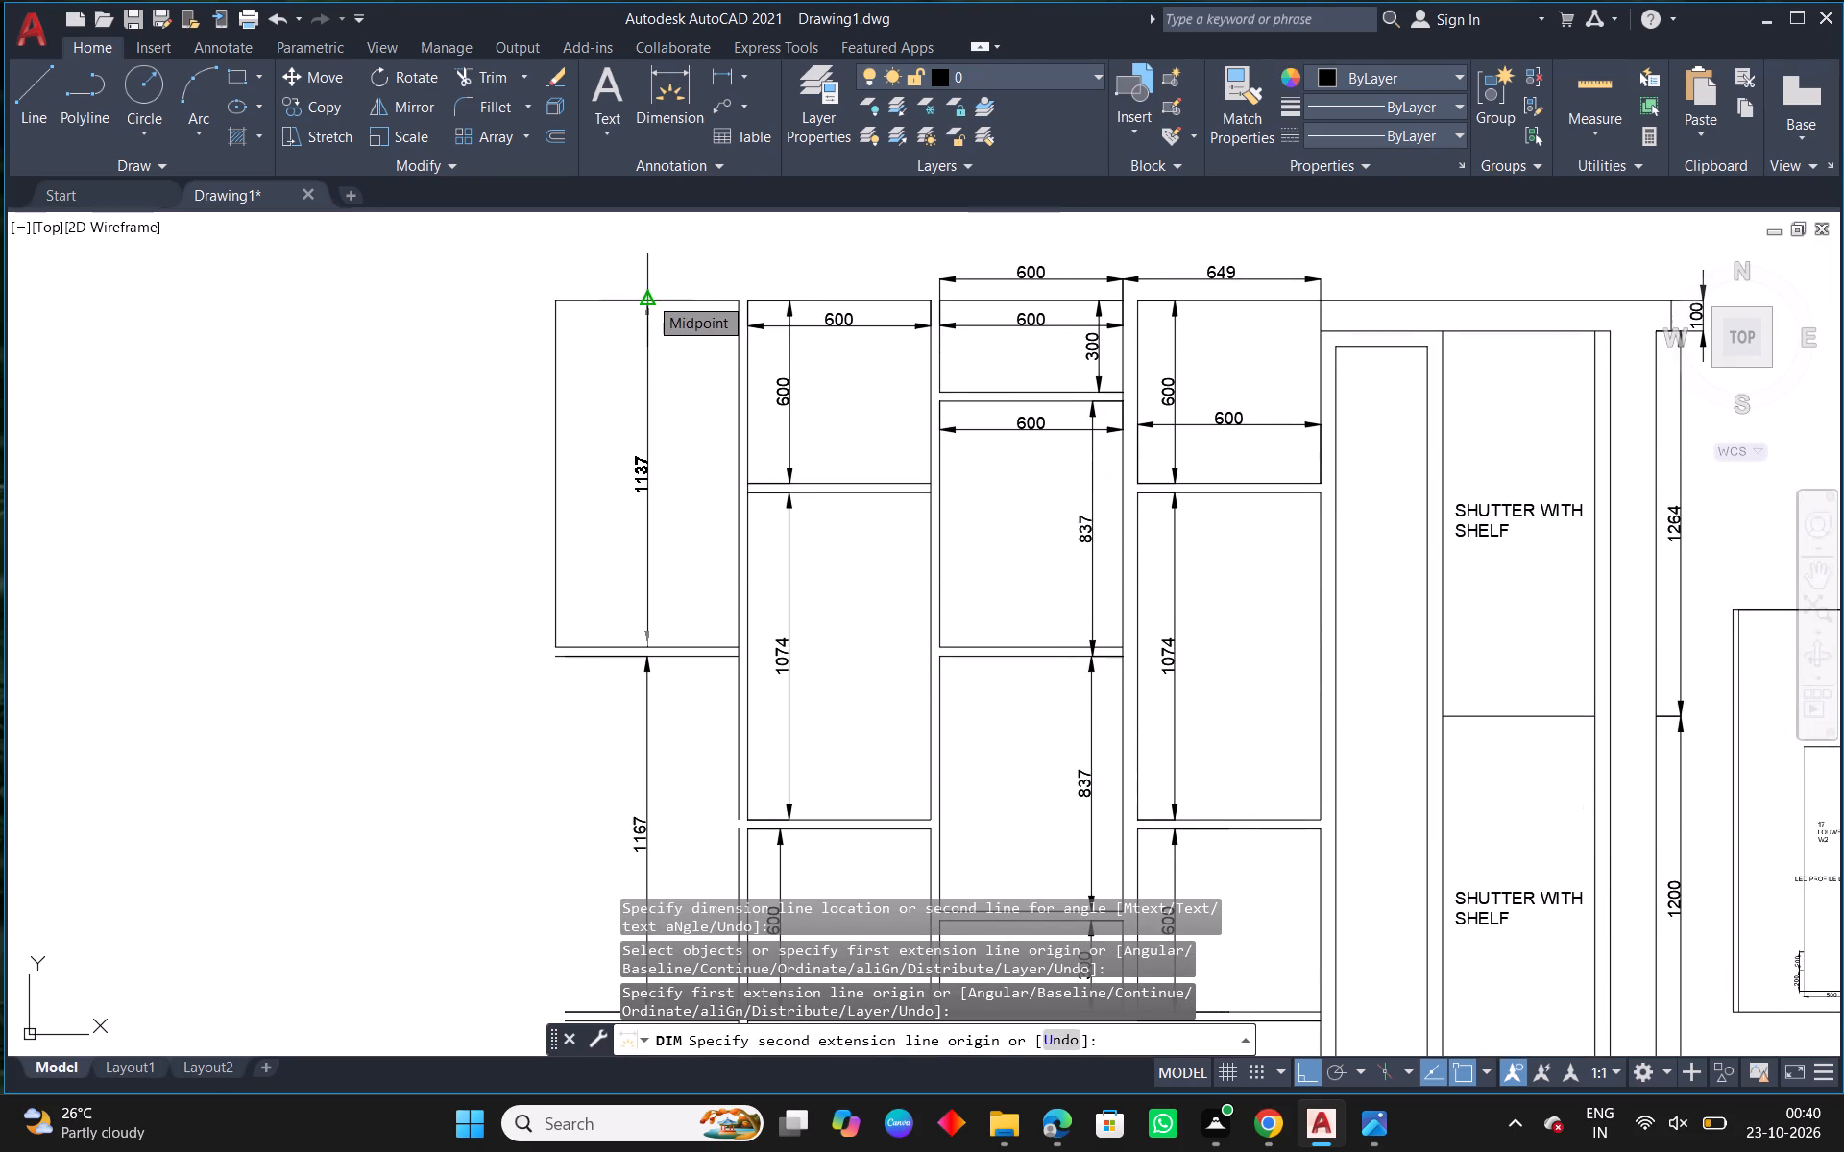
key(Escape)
Delete the outermost column's two shelf lines together with the lower compartment's height dimension.
middle_drag(668, 565, 678, 497)
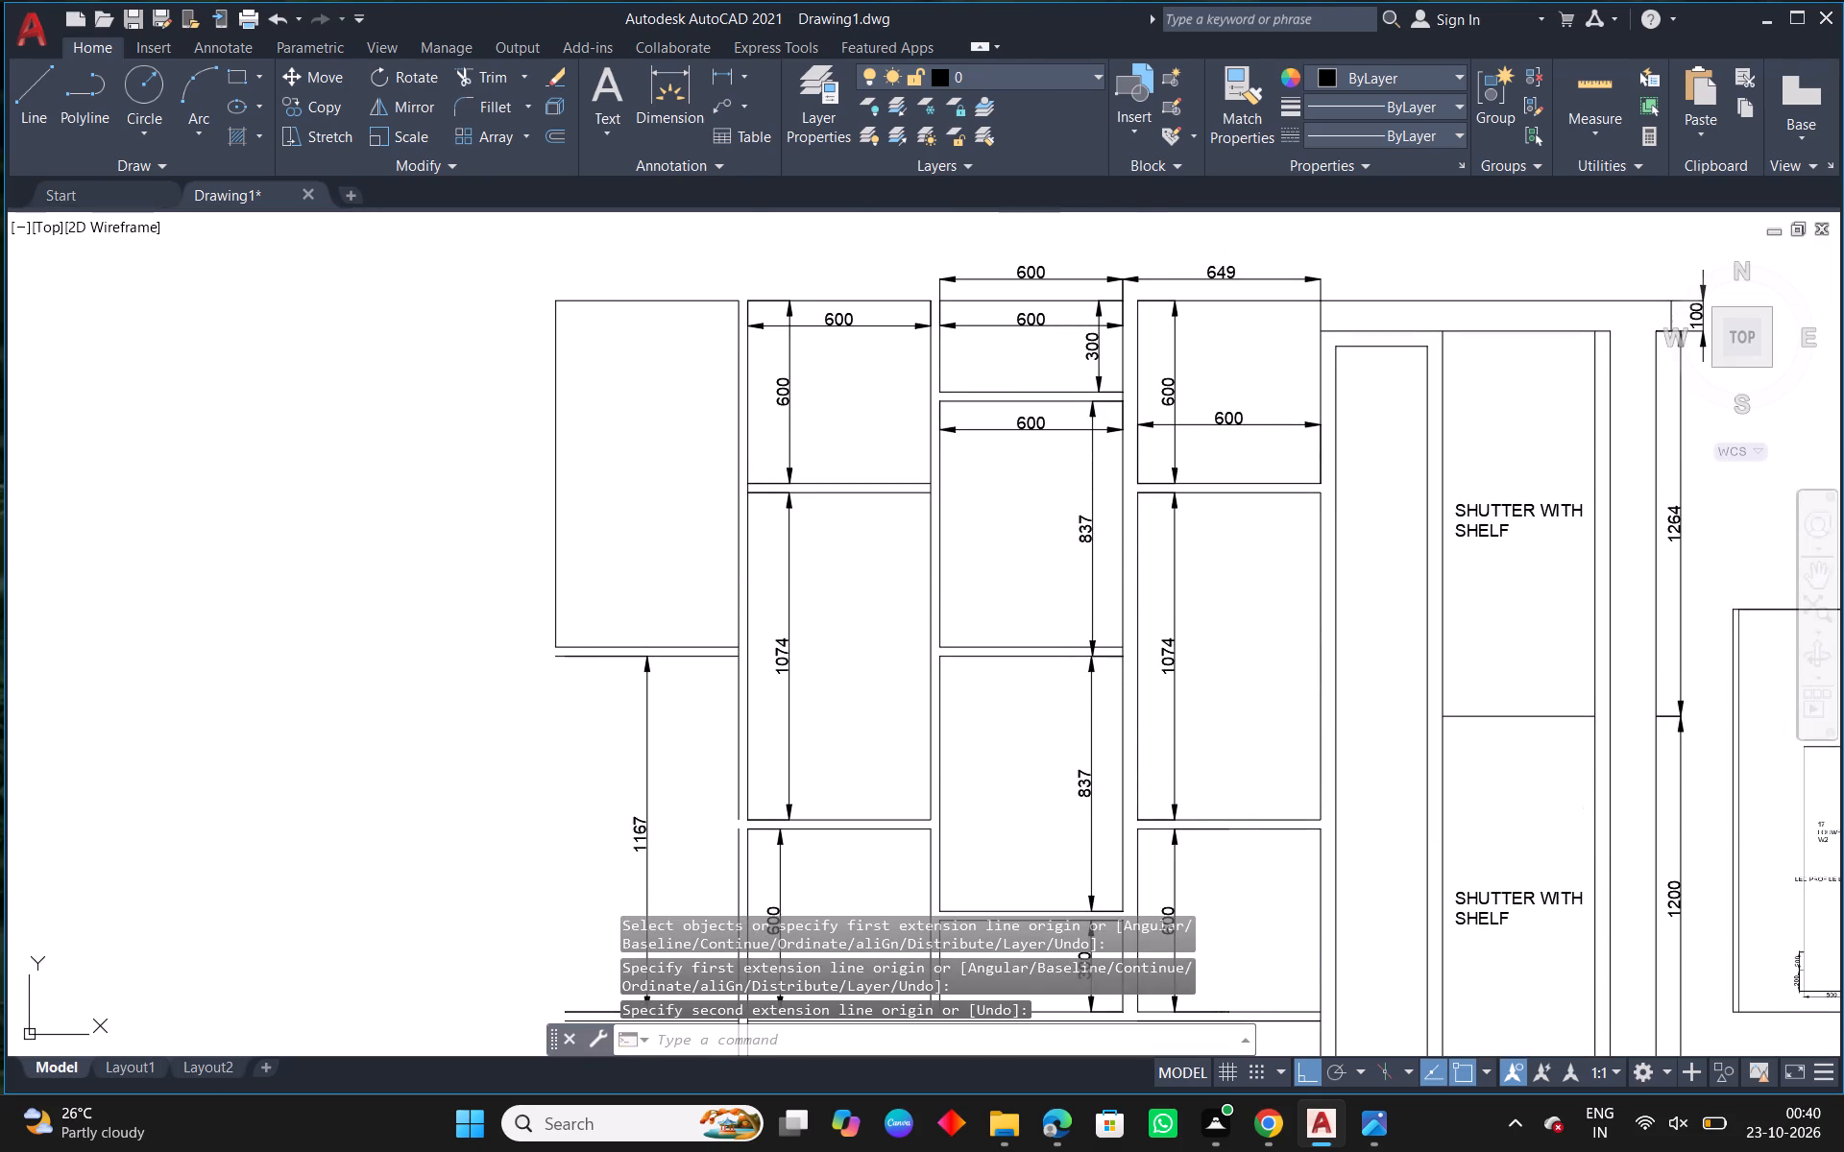
middle_drag(678, 497, 682, 293)
scroll(682, 293, down, 1)
drag(689, 292, 629, 456)
click(626, 477)
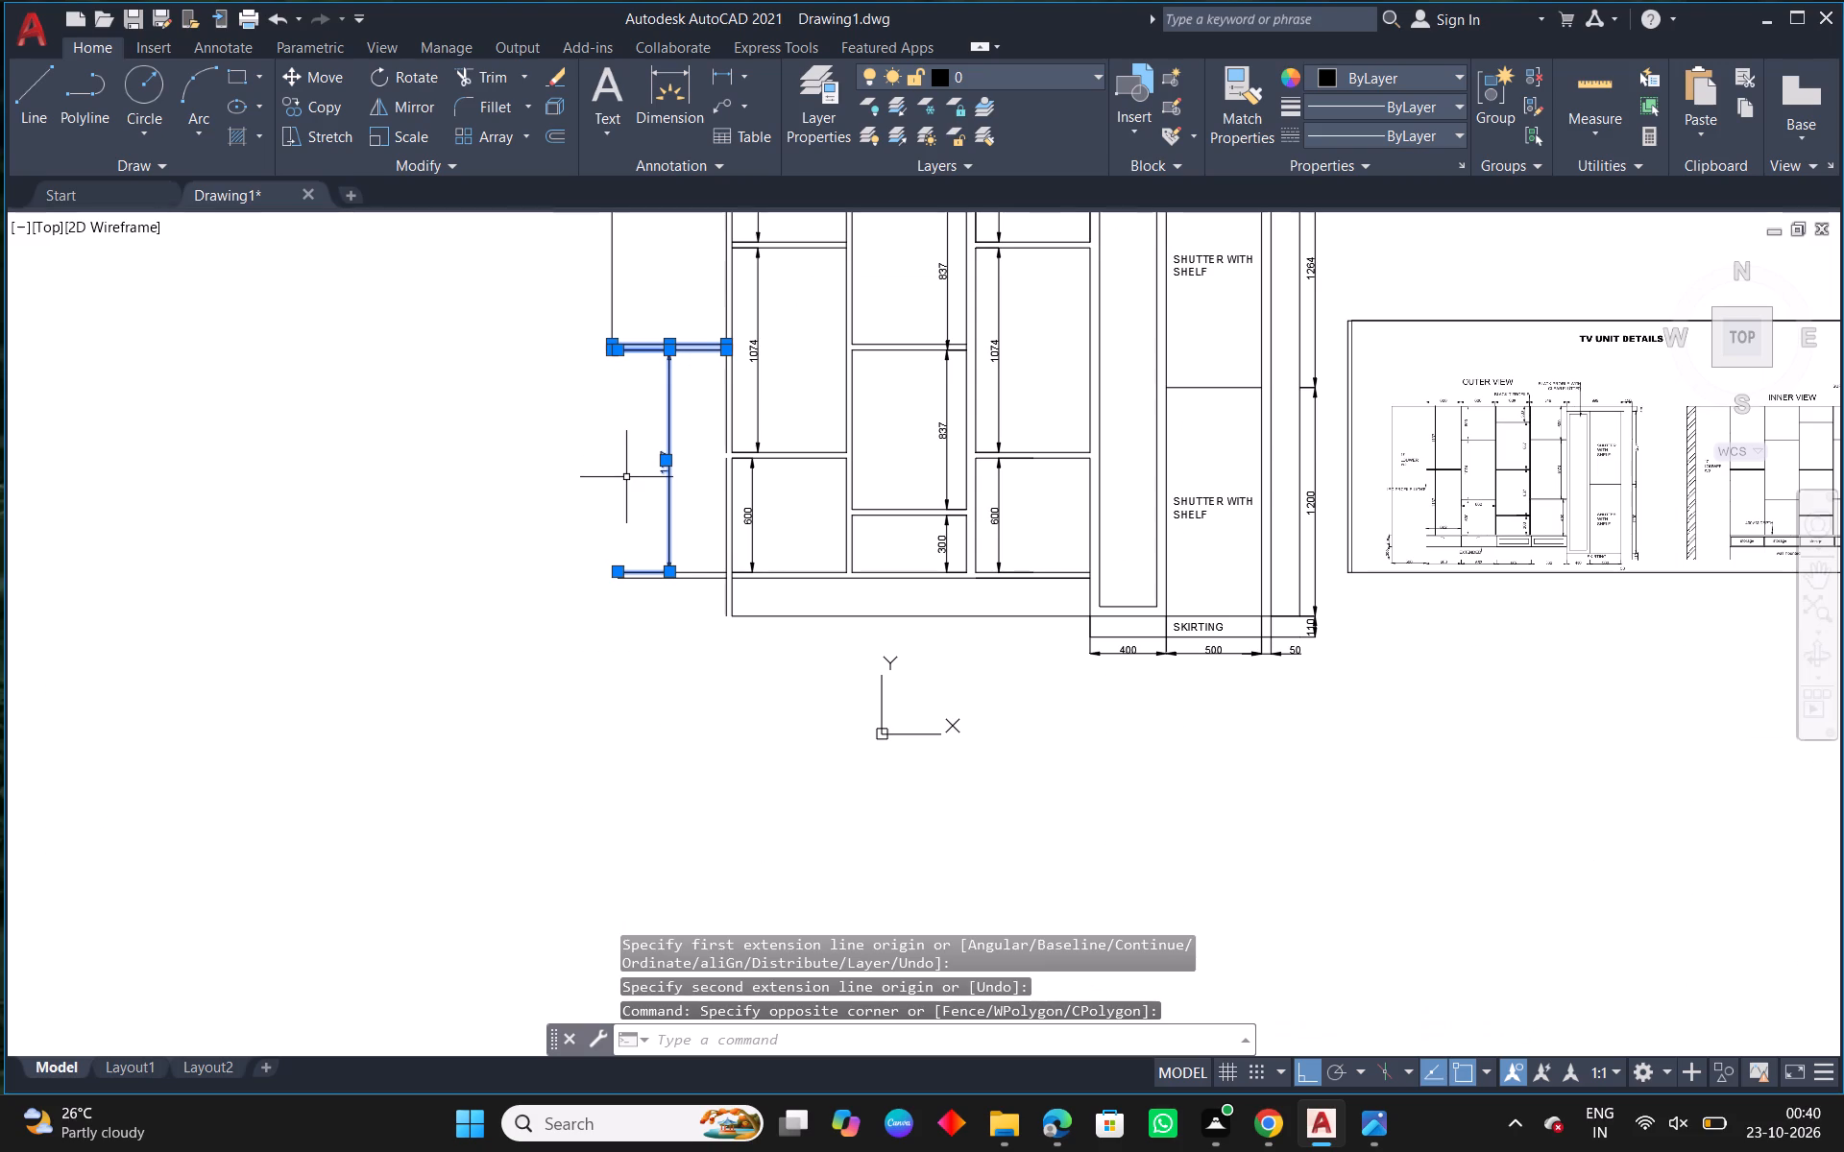
key(Delete)
Offset the outermost column's top line downward by 1167 to create a new shelf line.
middle_drag(601, 341, 588, 622)
key(Escape)
text(O 1167)
key(space)
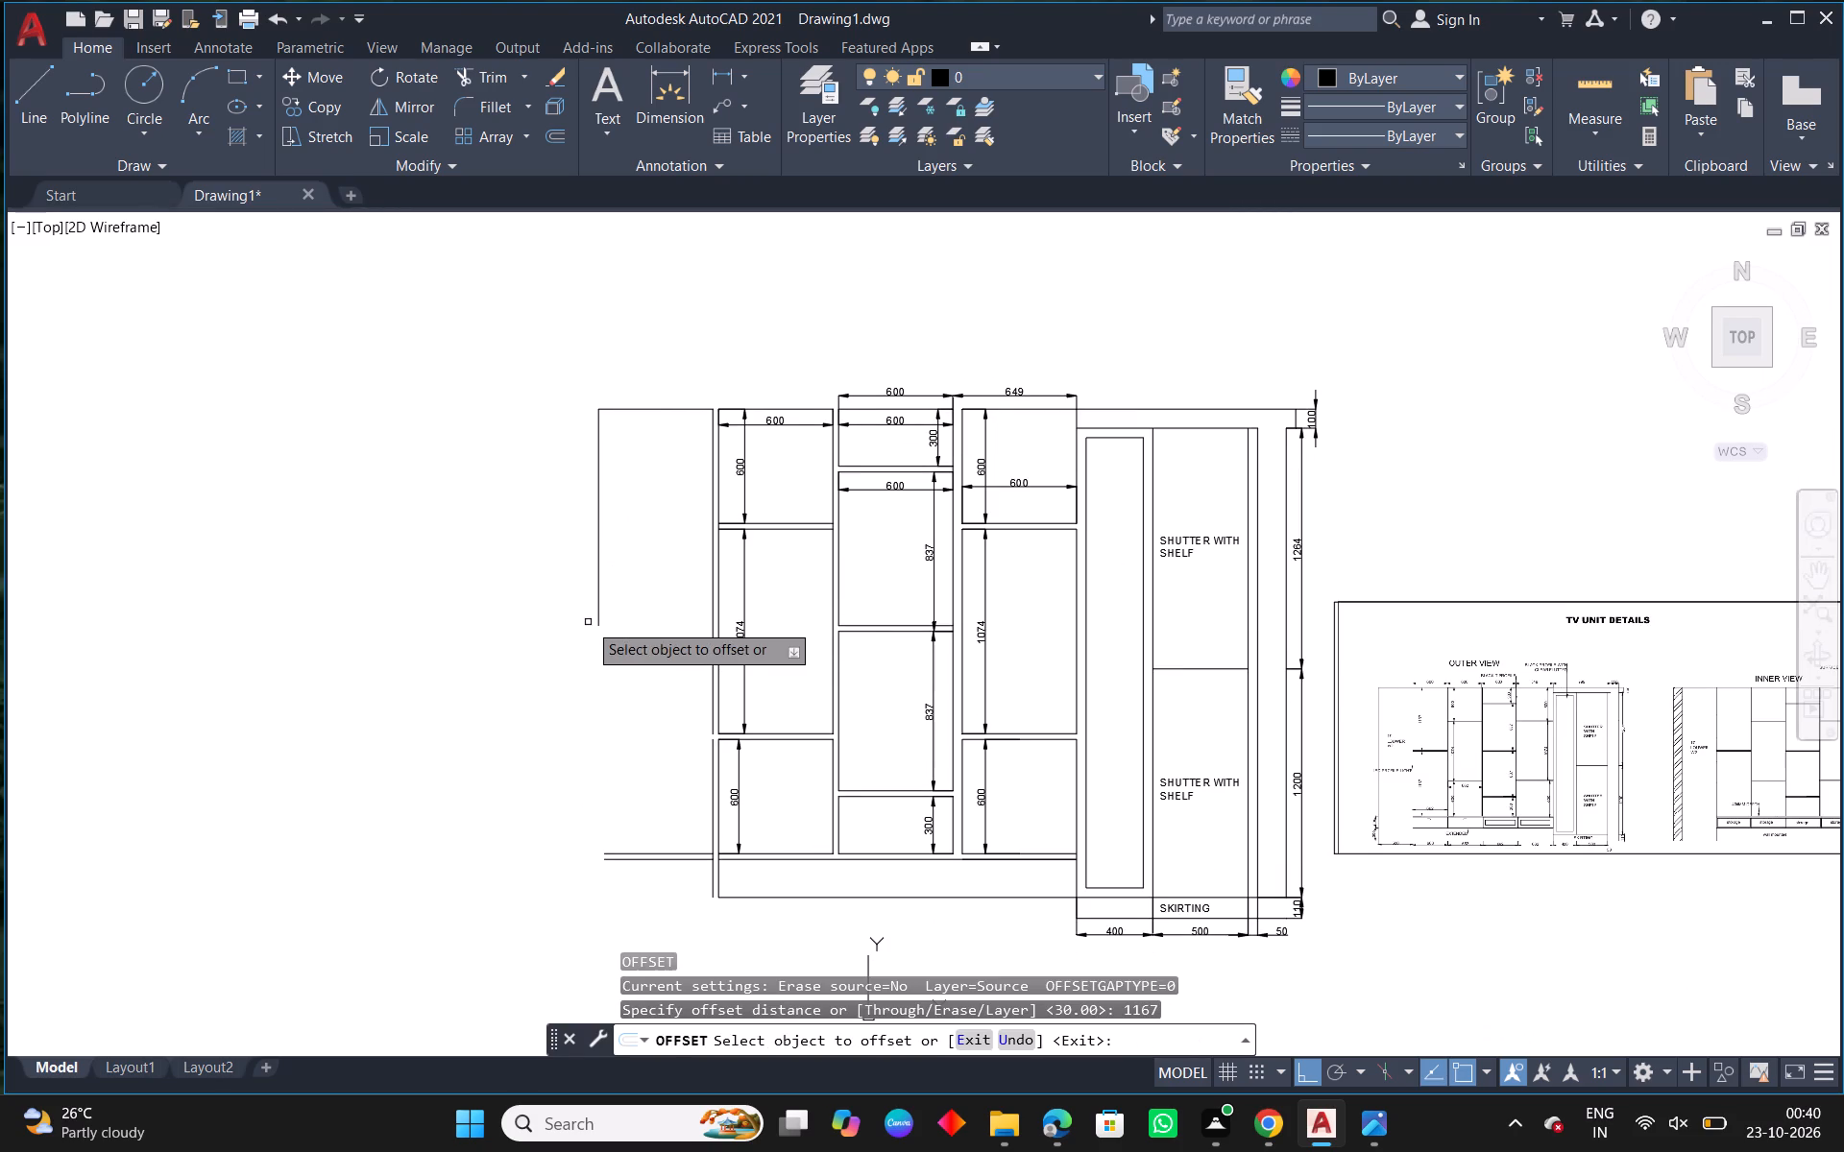
click(685, 409)
click(681, 483)
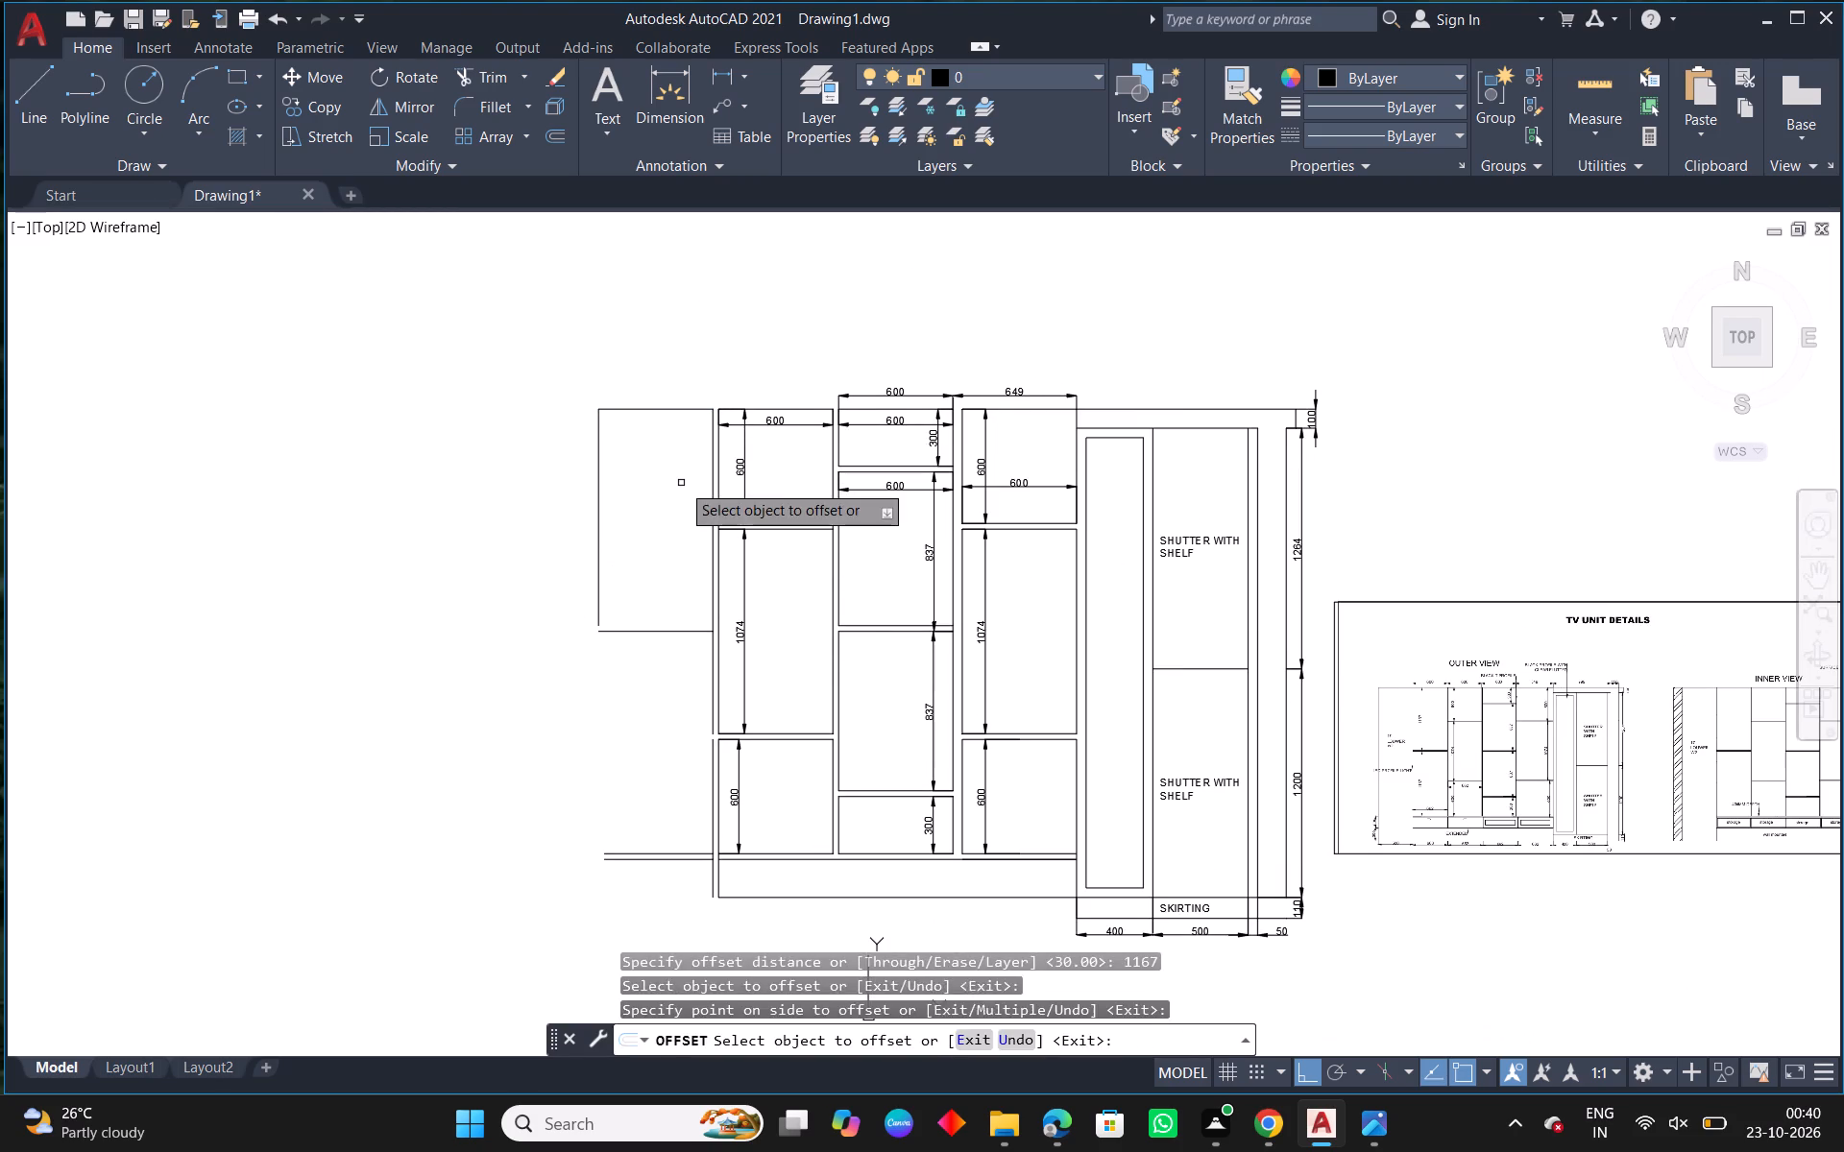
key(Escape)
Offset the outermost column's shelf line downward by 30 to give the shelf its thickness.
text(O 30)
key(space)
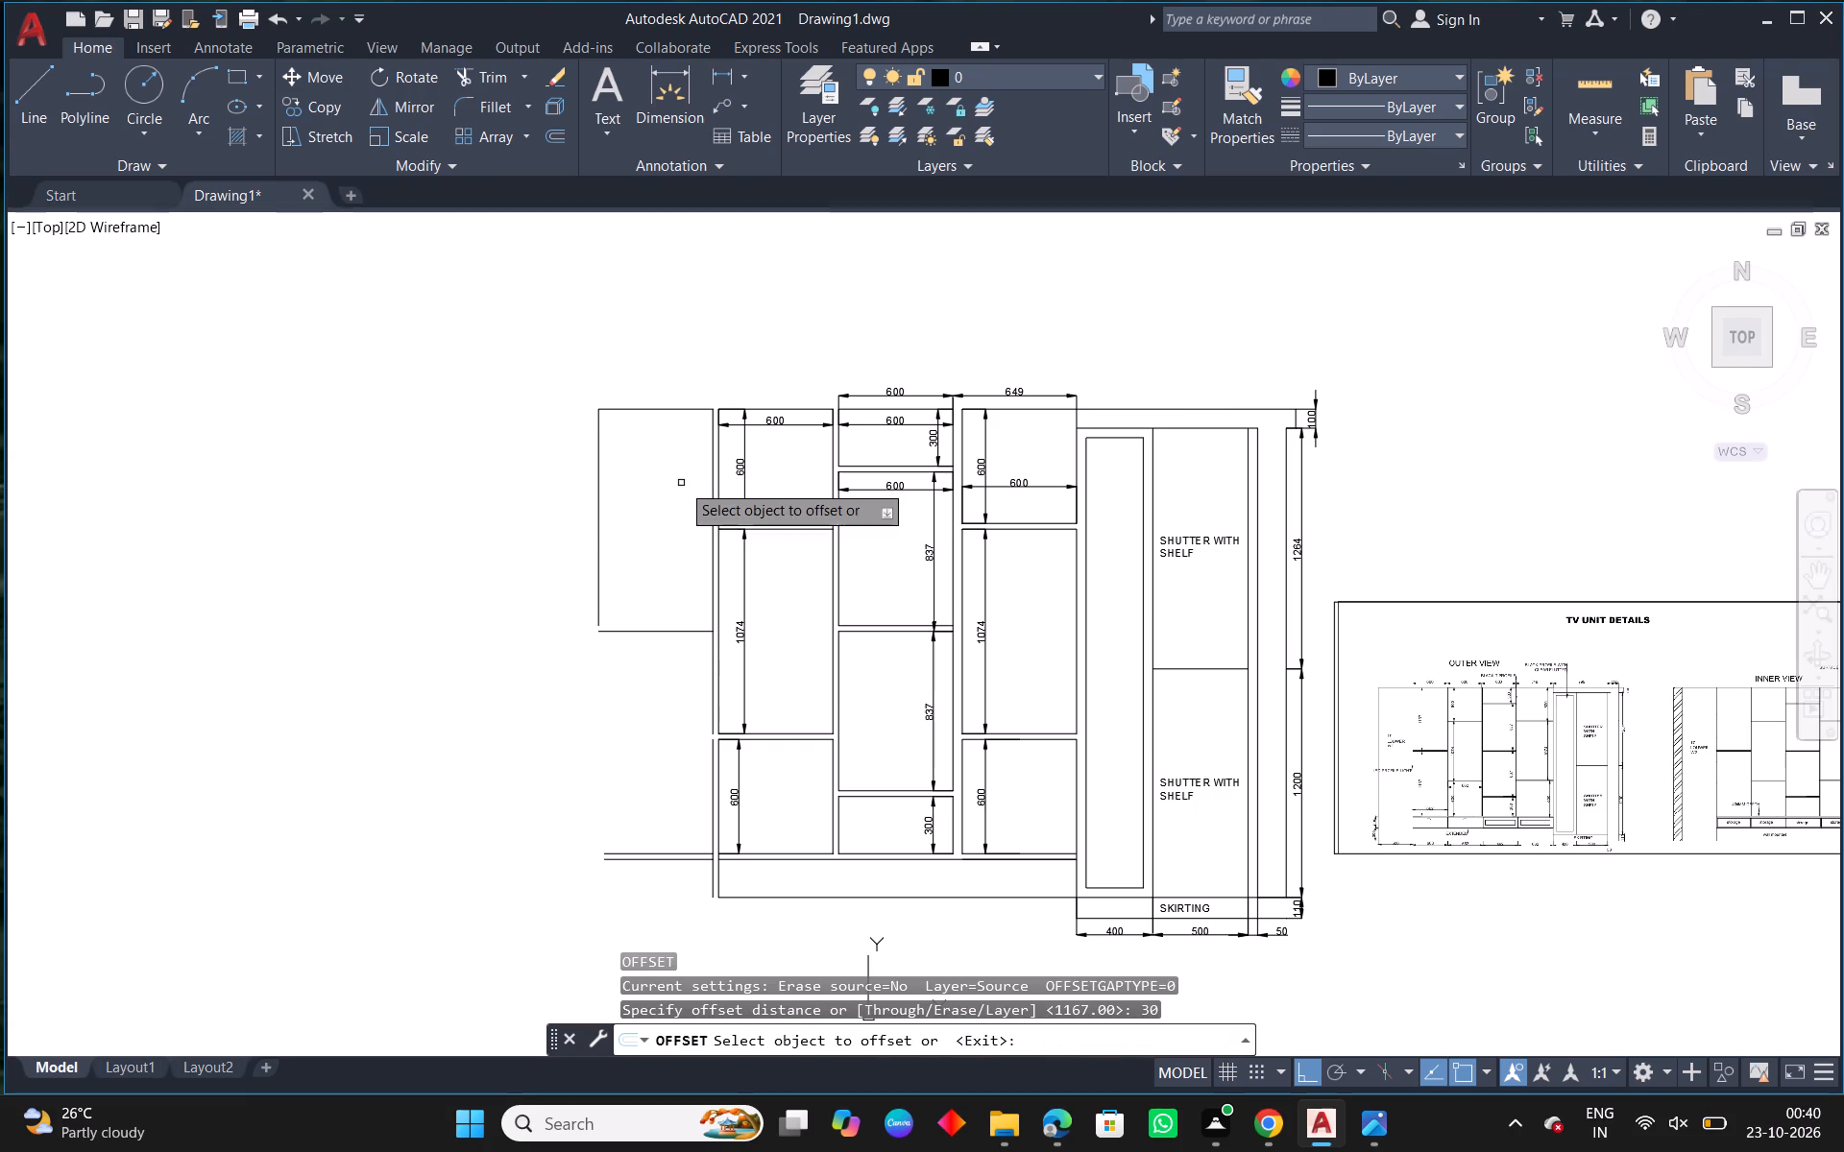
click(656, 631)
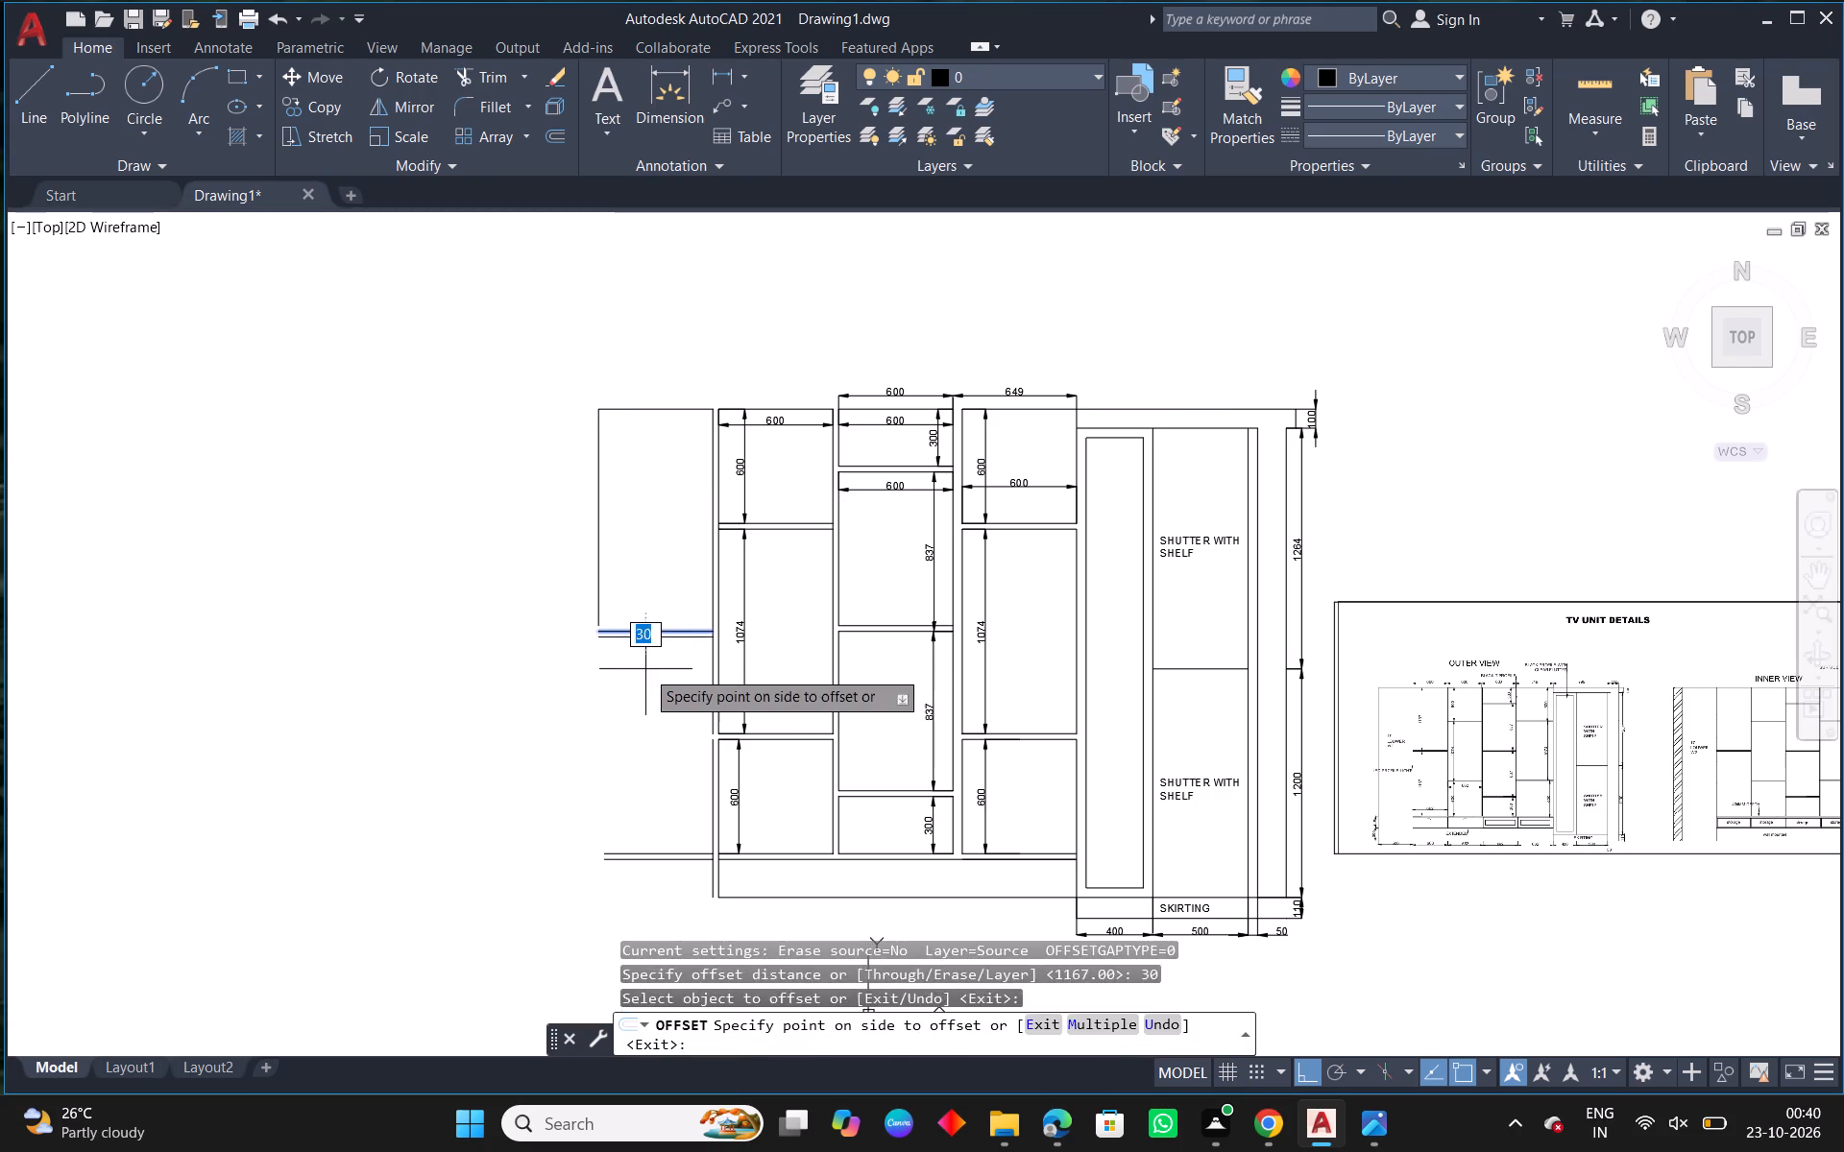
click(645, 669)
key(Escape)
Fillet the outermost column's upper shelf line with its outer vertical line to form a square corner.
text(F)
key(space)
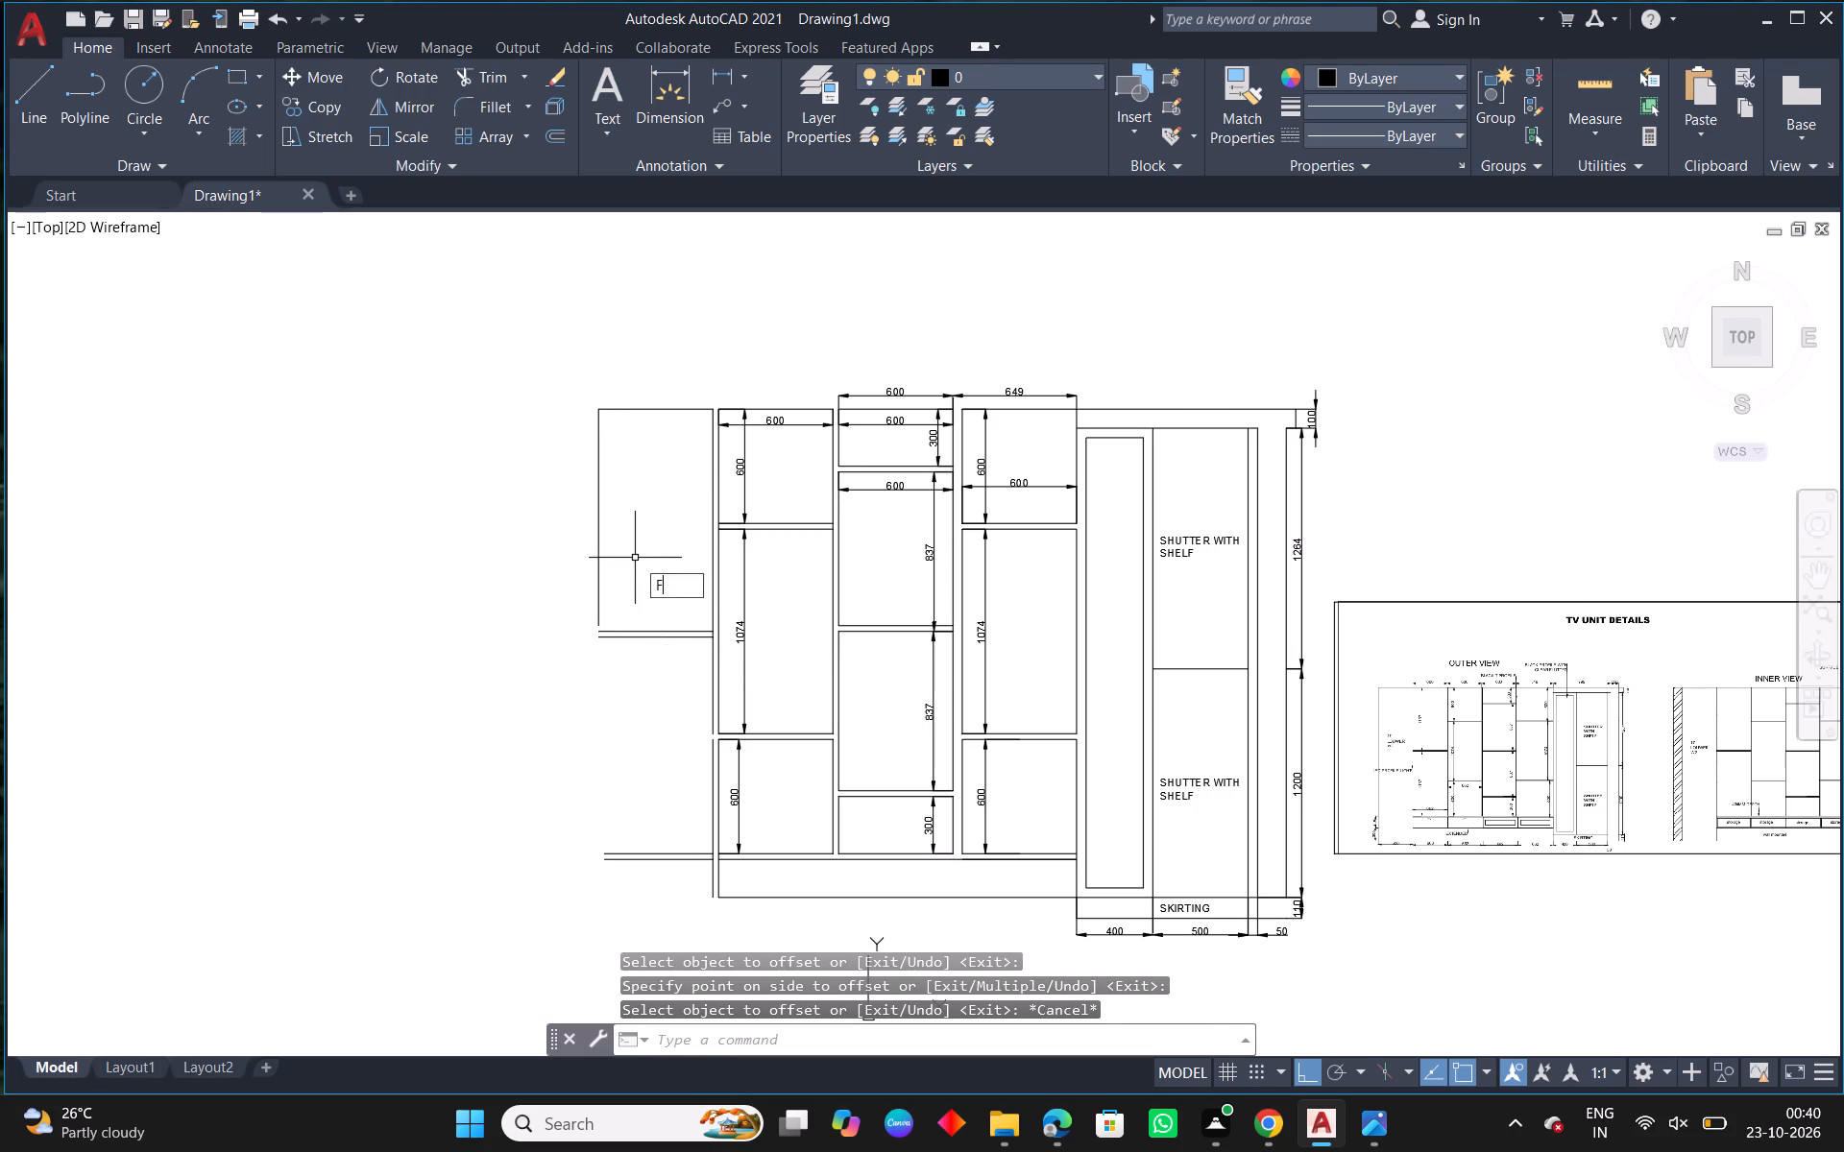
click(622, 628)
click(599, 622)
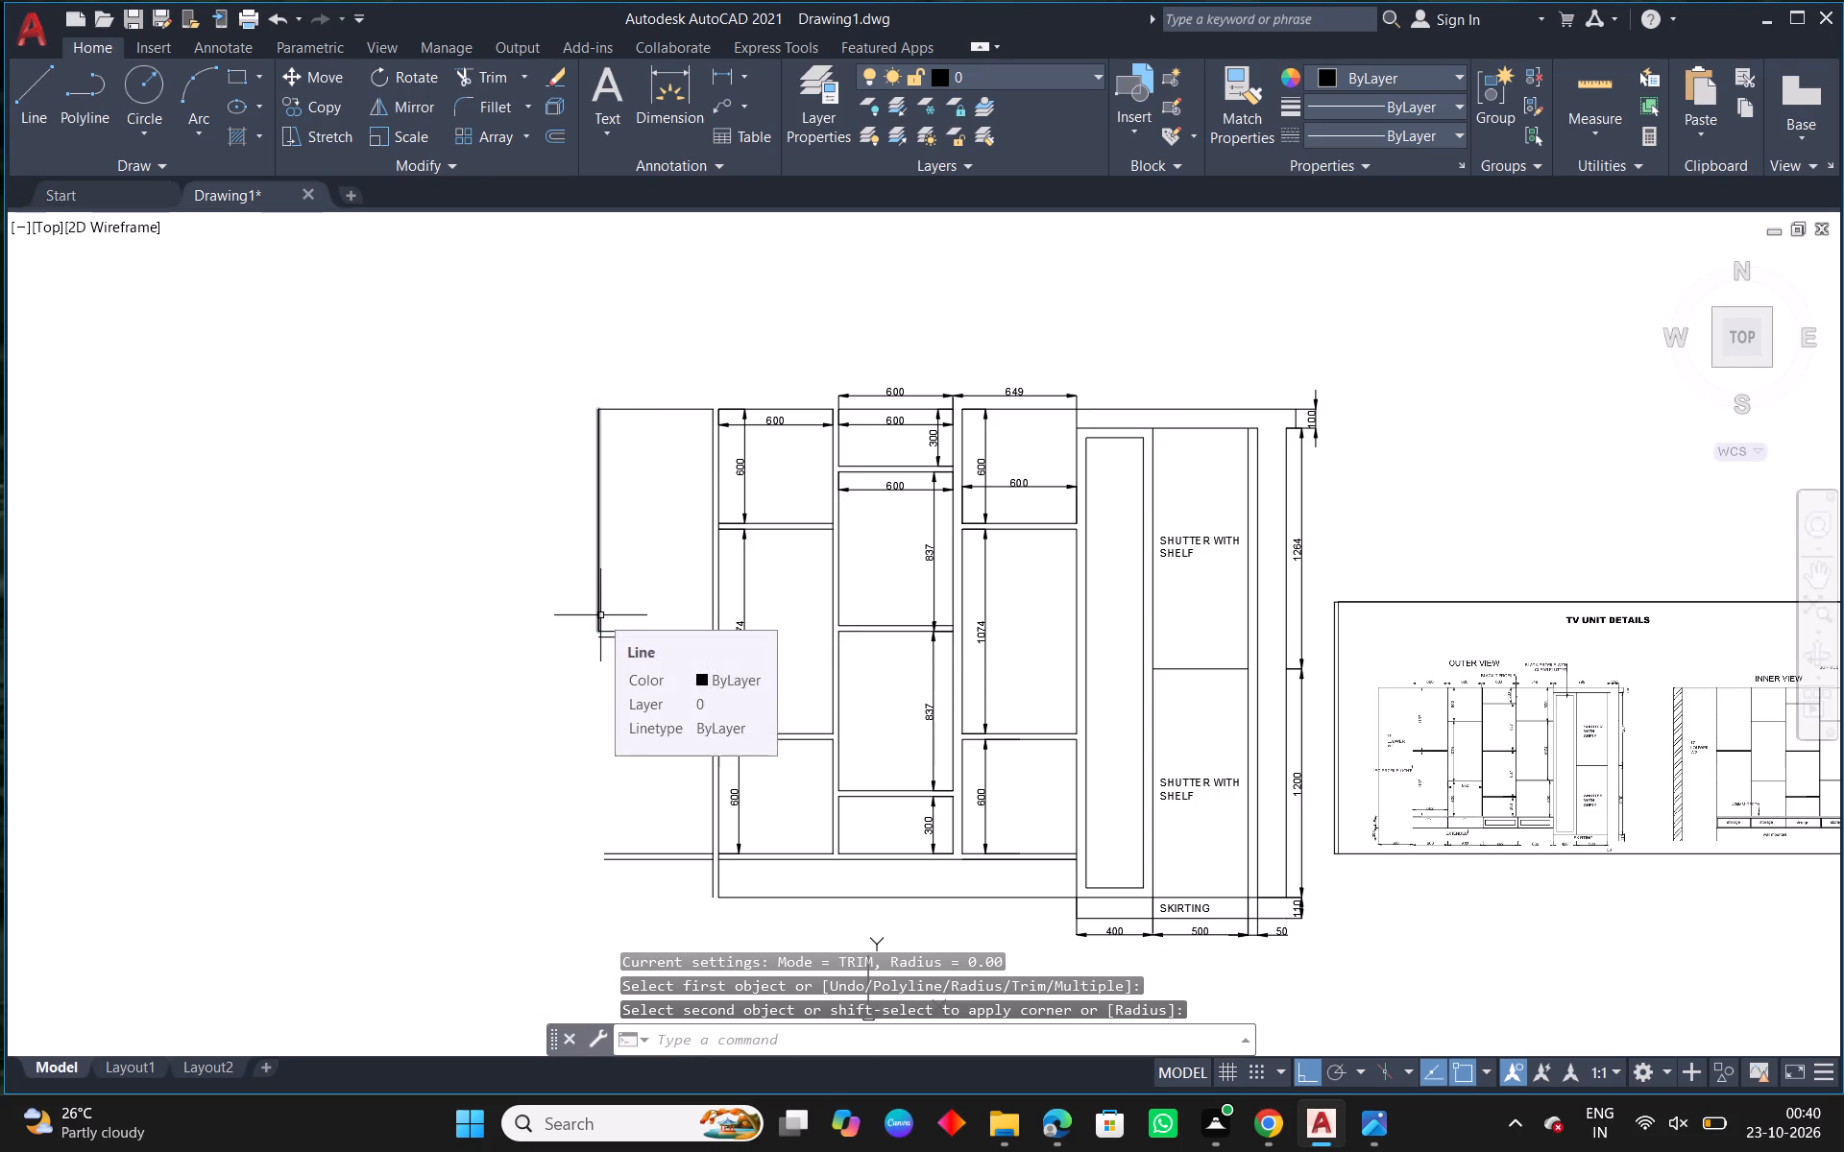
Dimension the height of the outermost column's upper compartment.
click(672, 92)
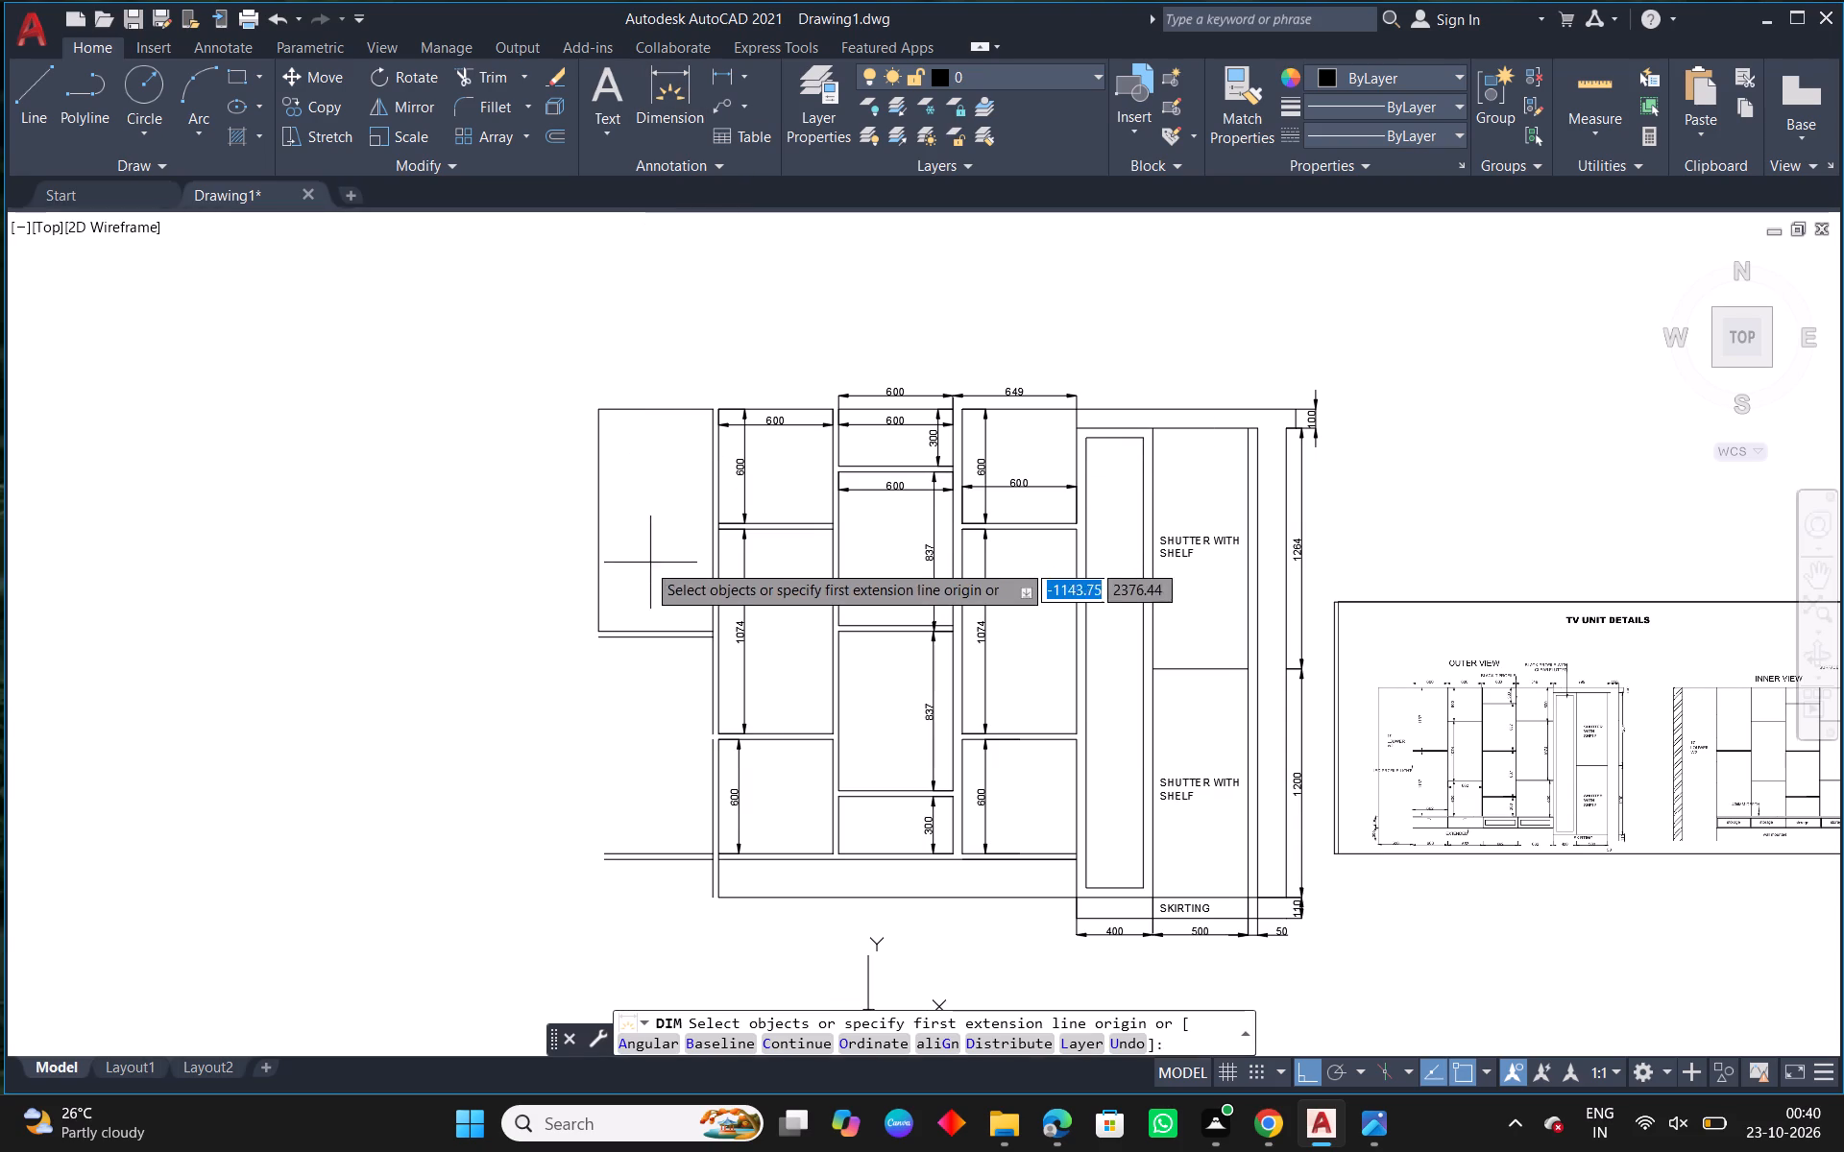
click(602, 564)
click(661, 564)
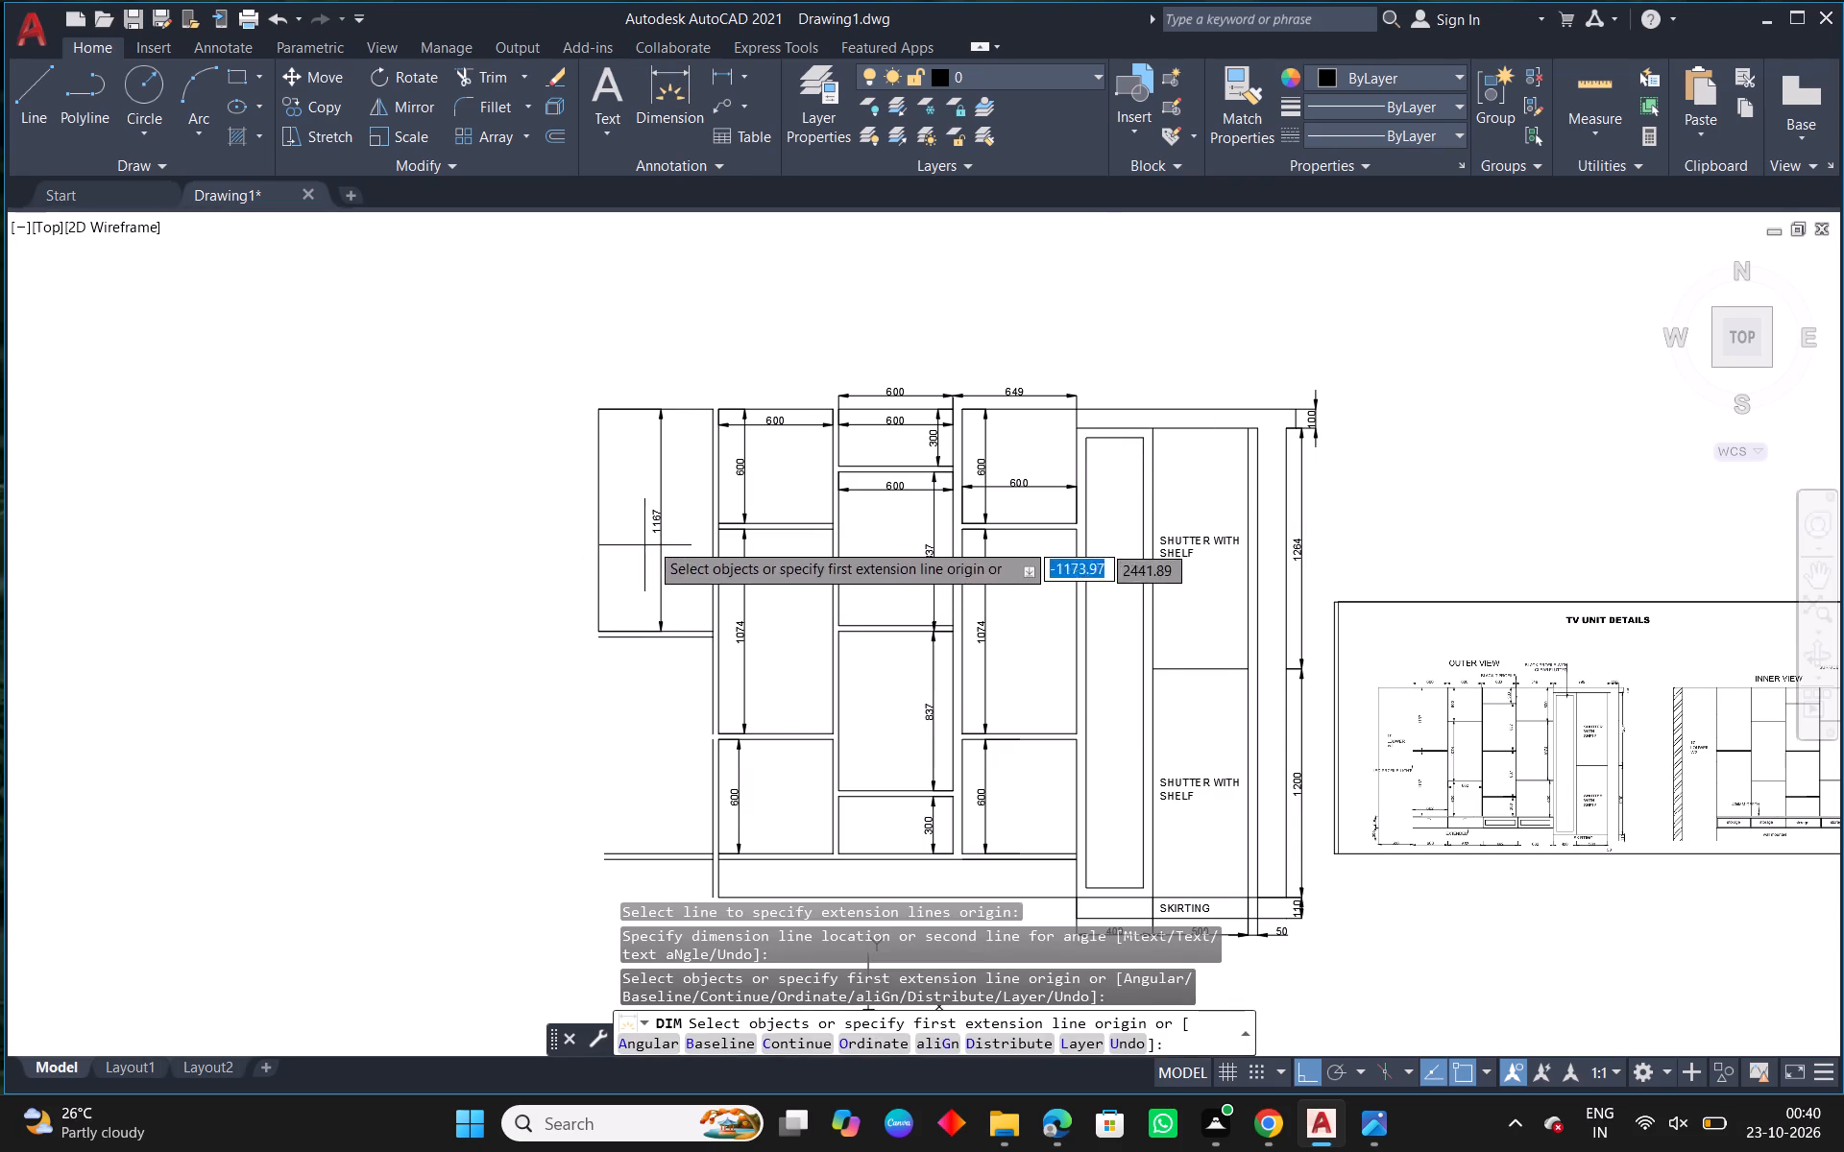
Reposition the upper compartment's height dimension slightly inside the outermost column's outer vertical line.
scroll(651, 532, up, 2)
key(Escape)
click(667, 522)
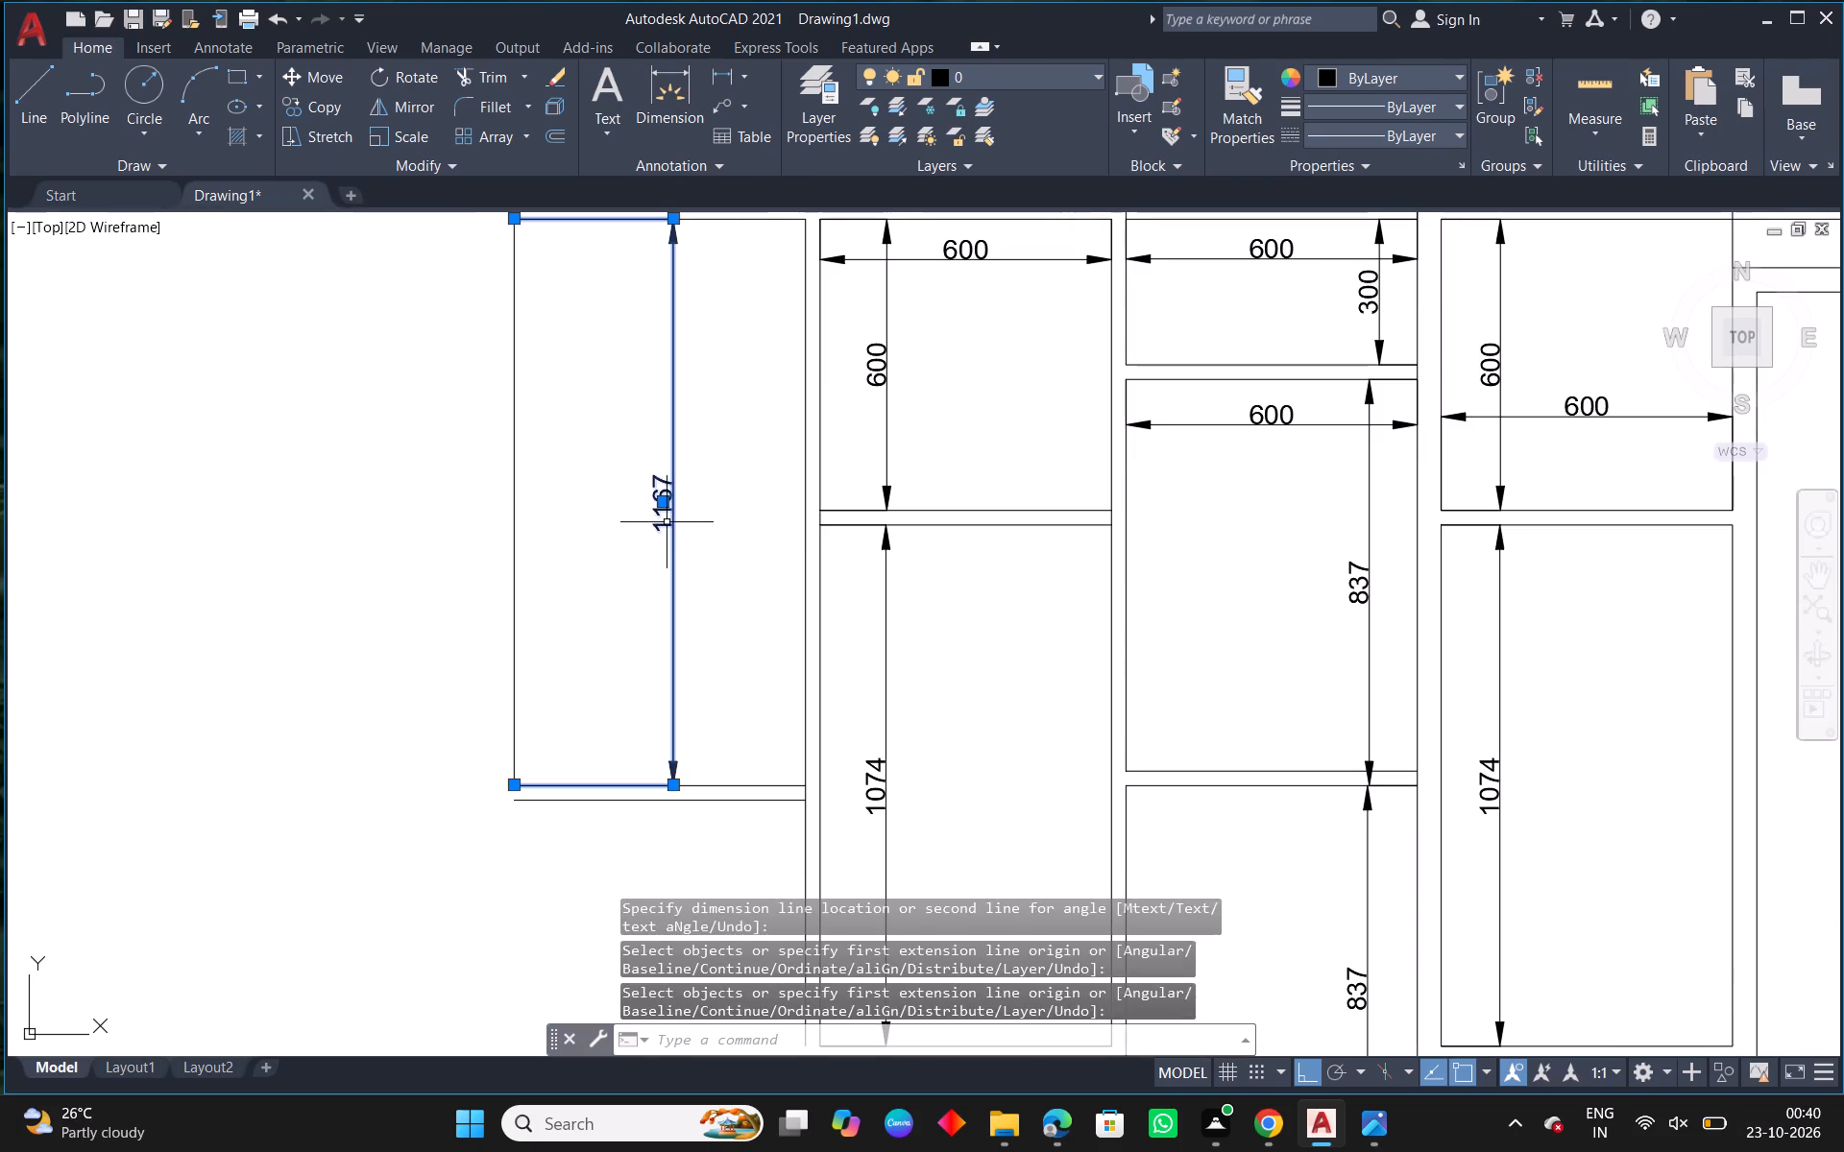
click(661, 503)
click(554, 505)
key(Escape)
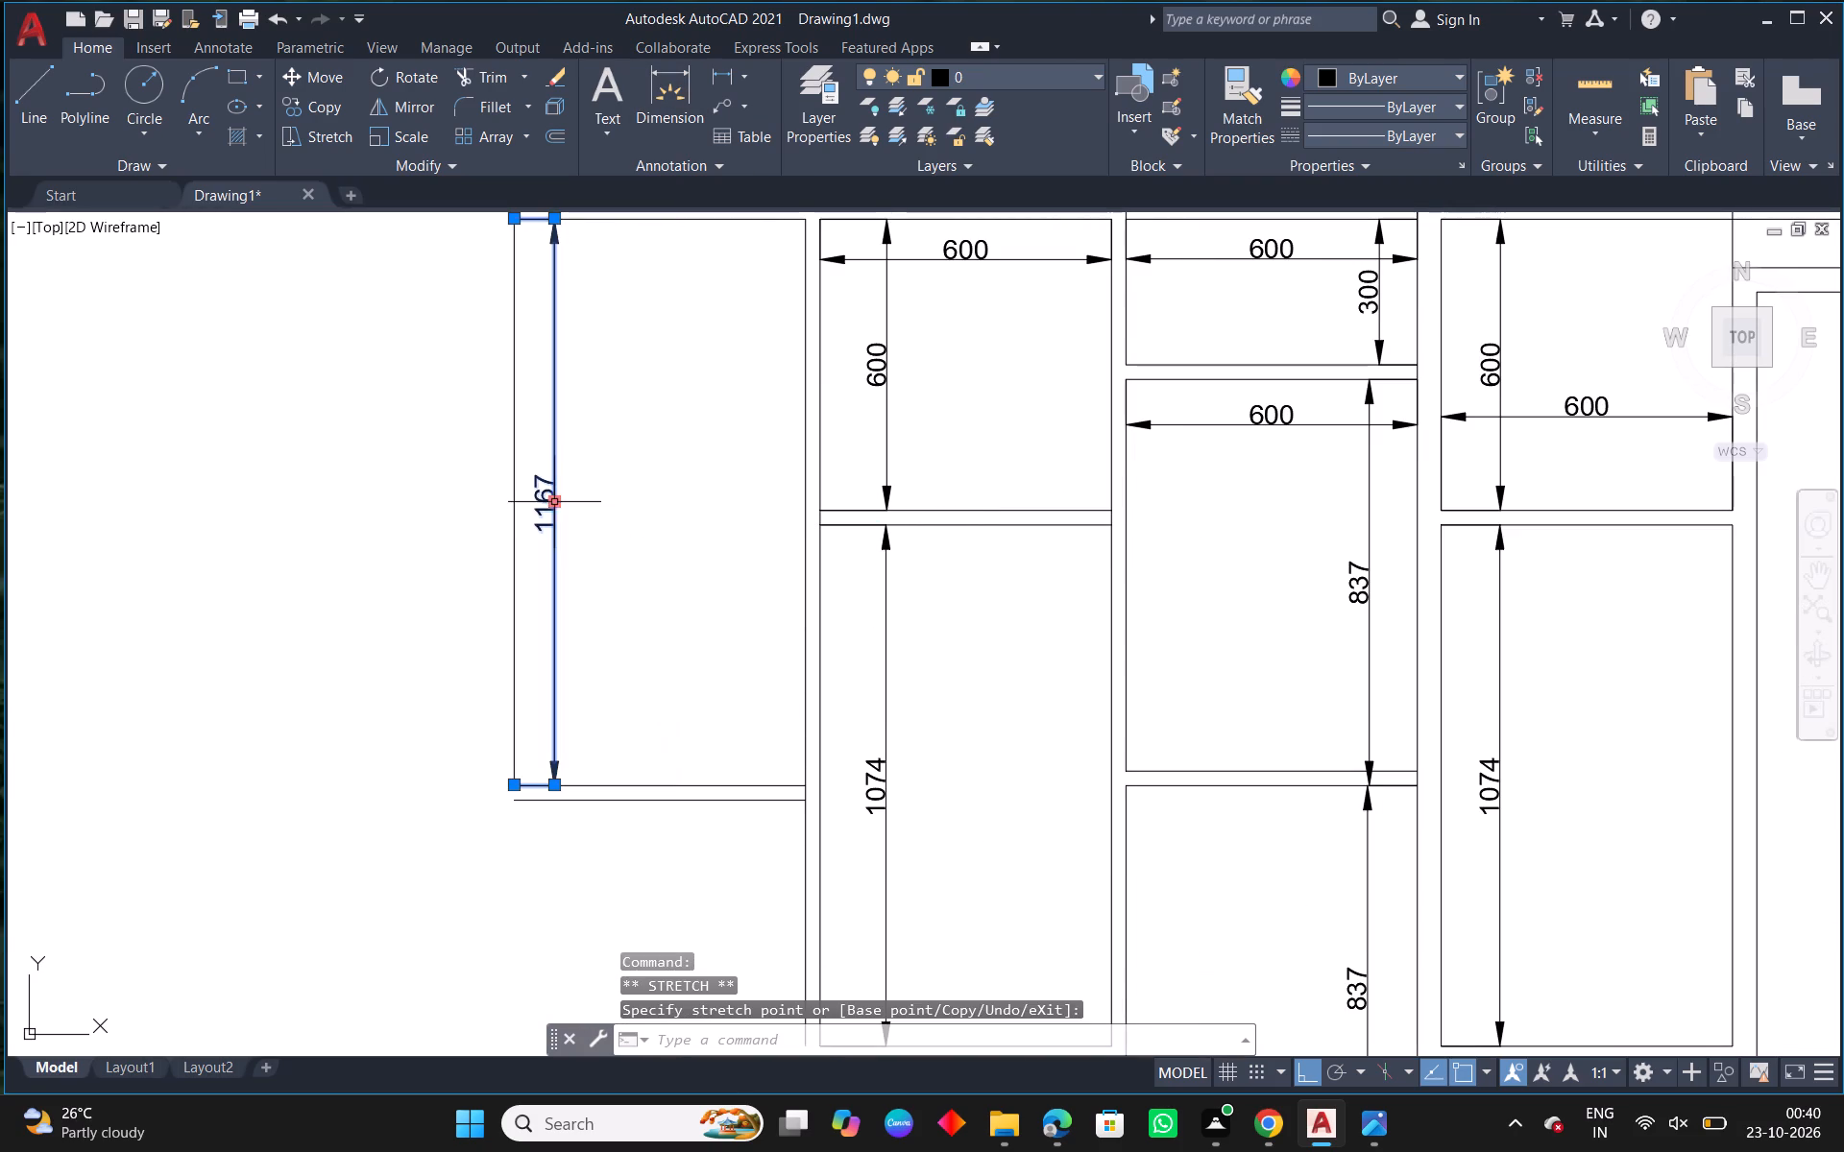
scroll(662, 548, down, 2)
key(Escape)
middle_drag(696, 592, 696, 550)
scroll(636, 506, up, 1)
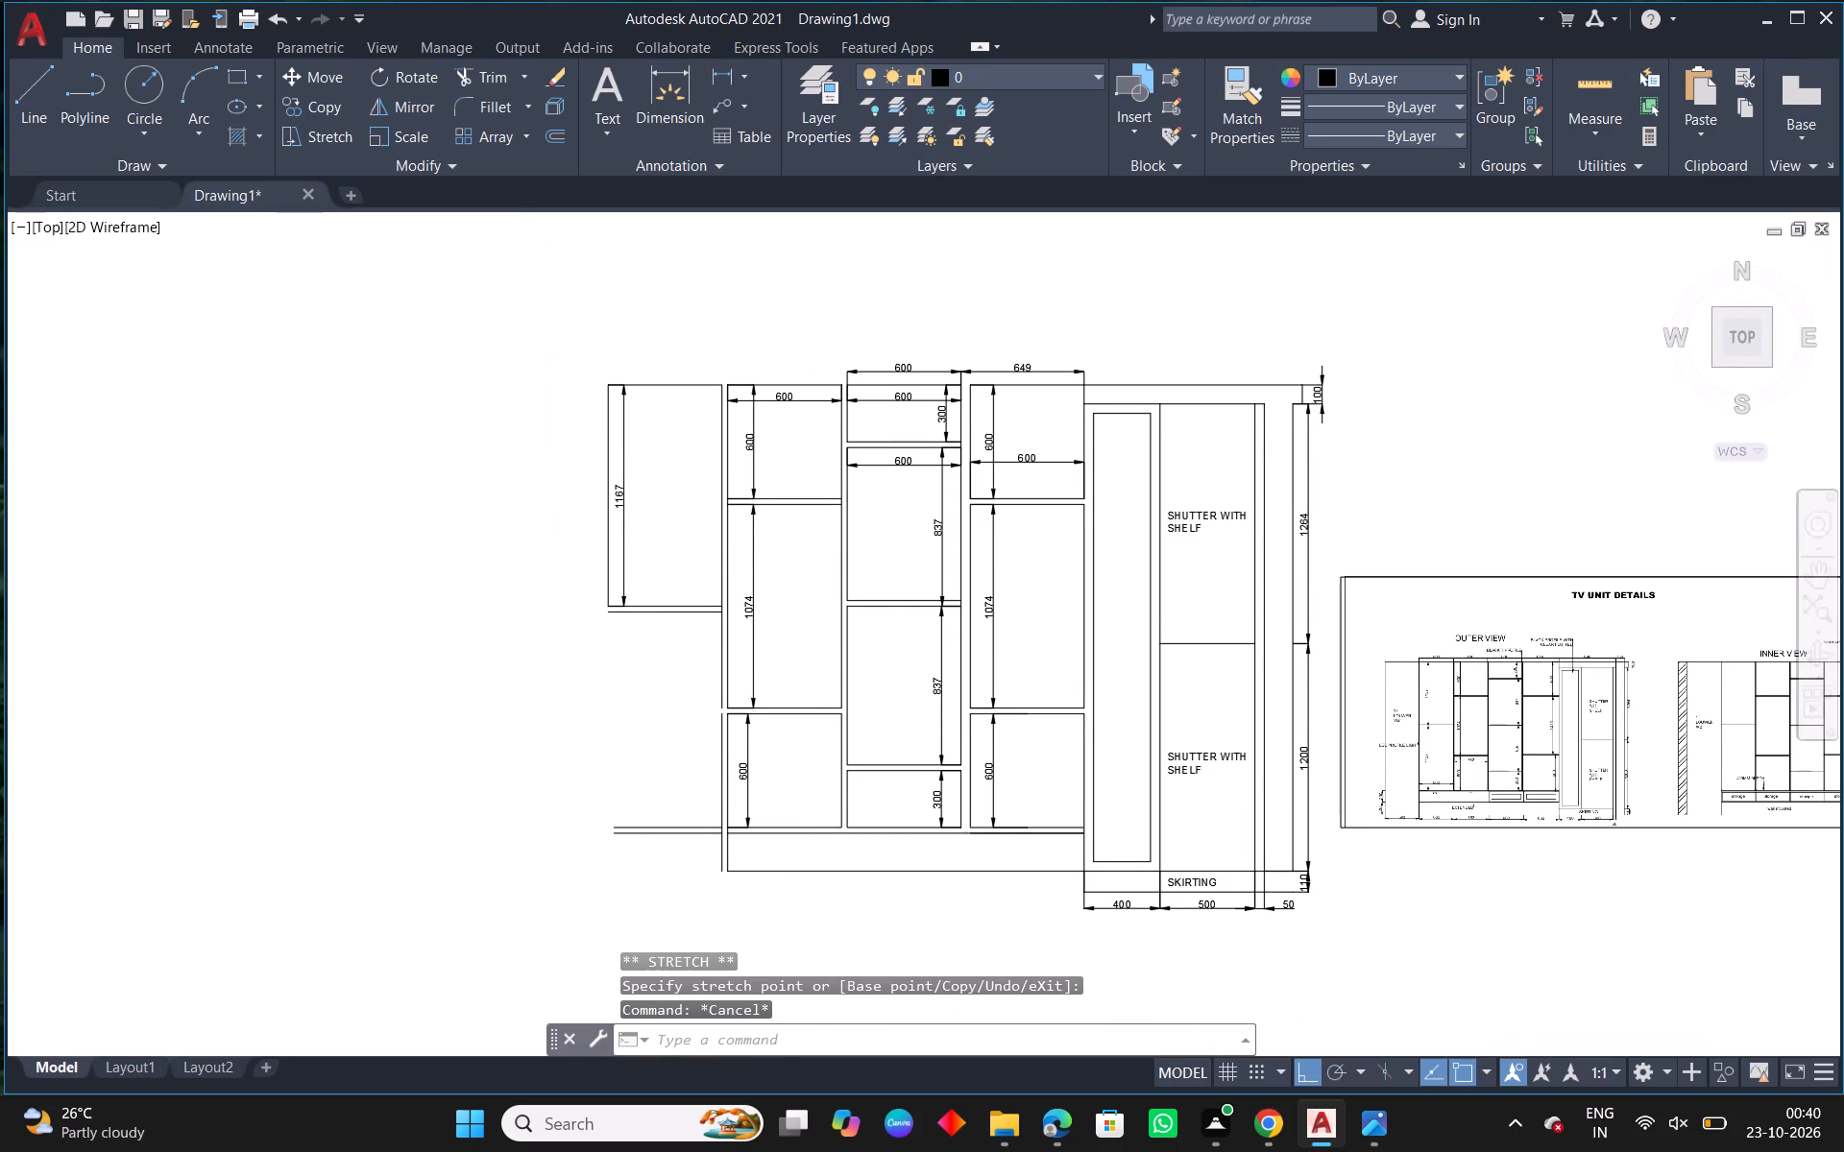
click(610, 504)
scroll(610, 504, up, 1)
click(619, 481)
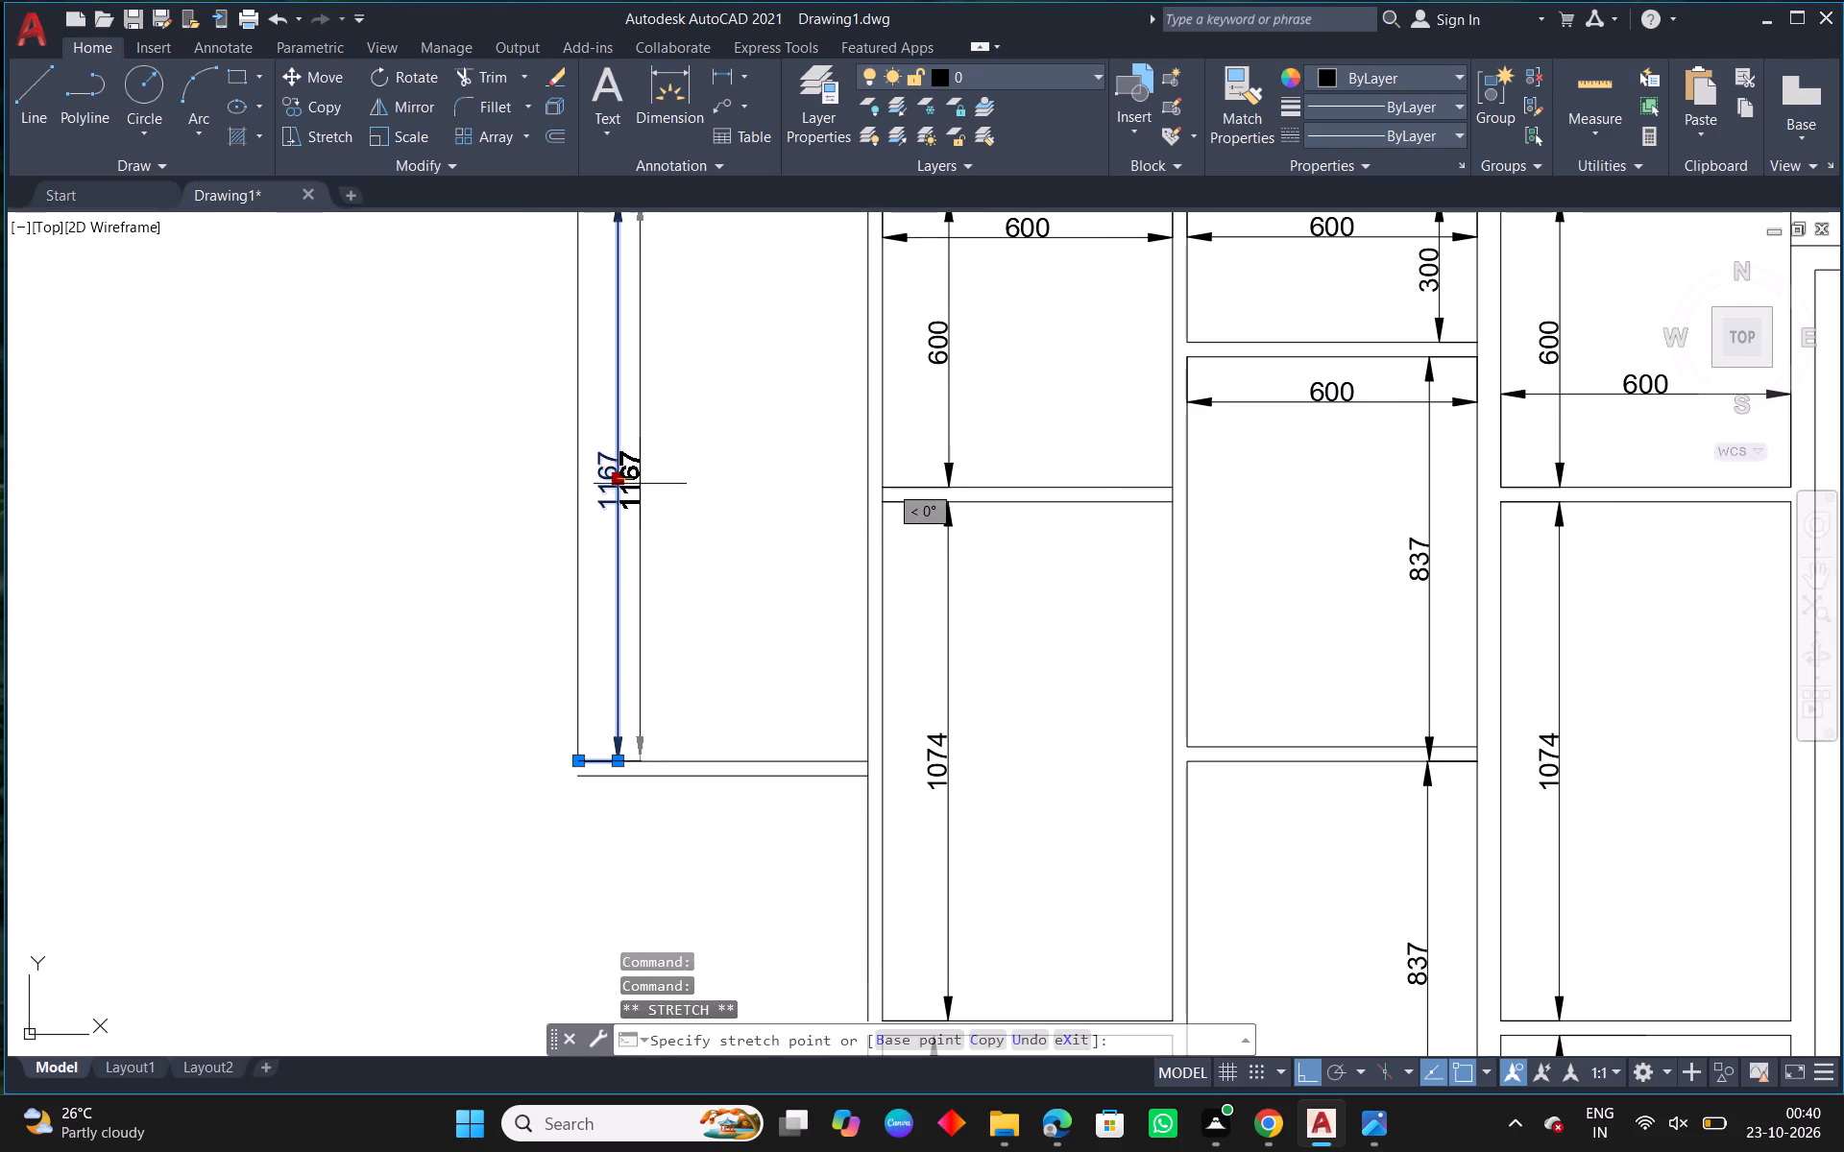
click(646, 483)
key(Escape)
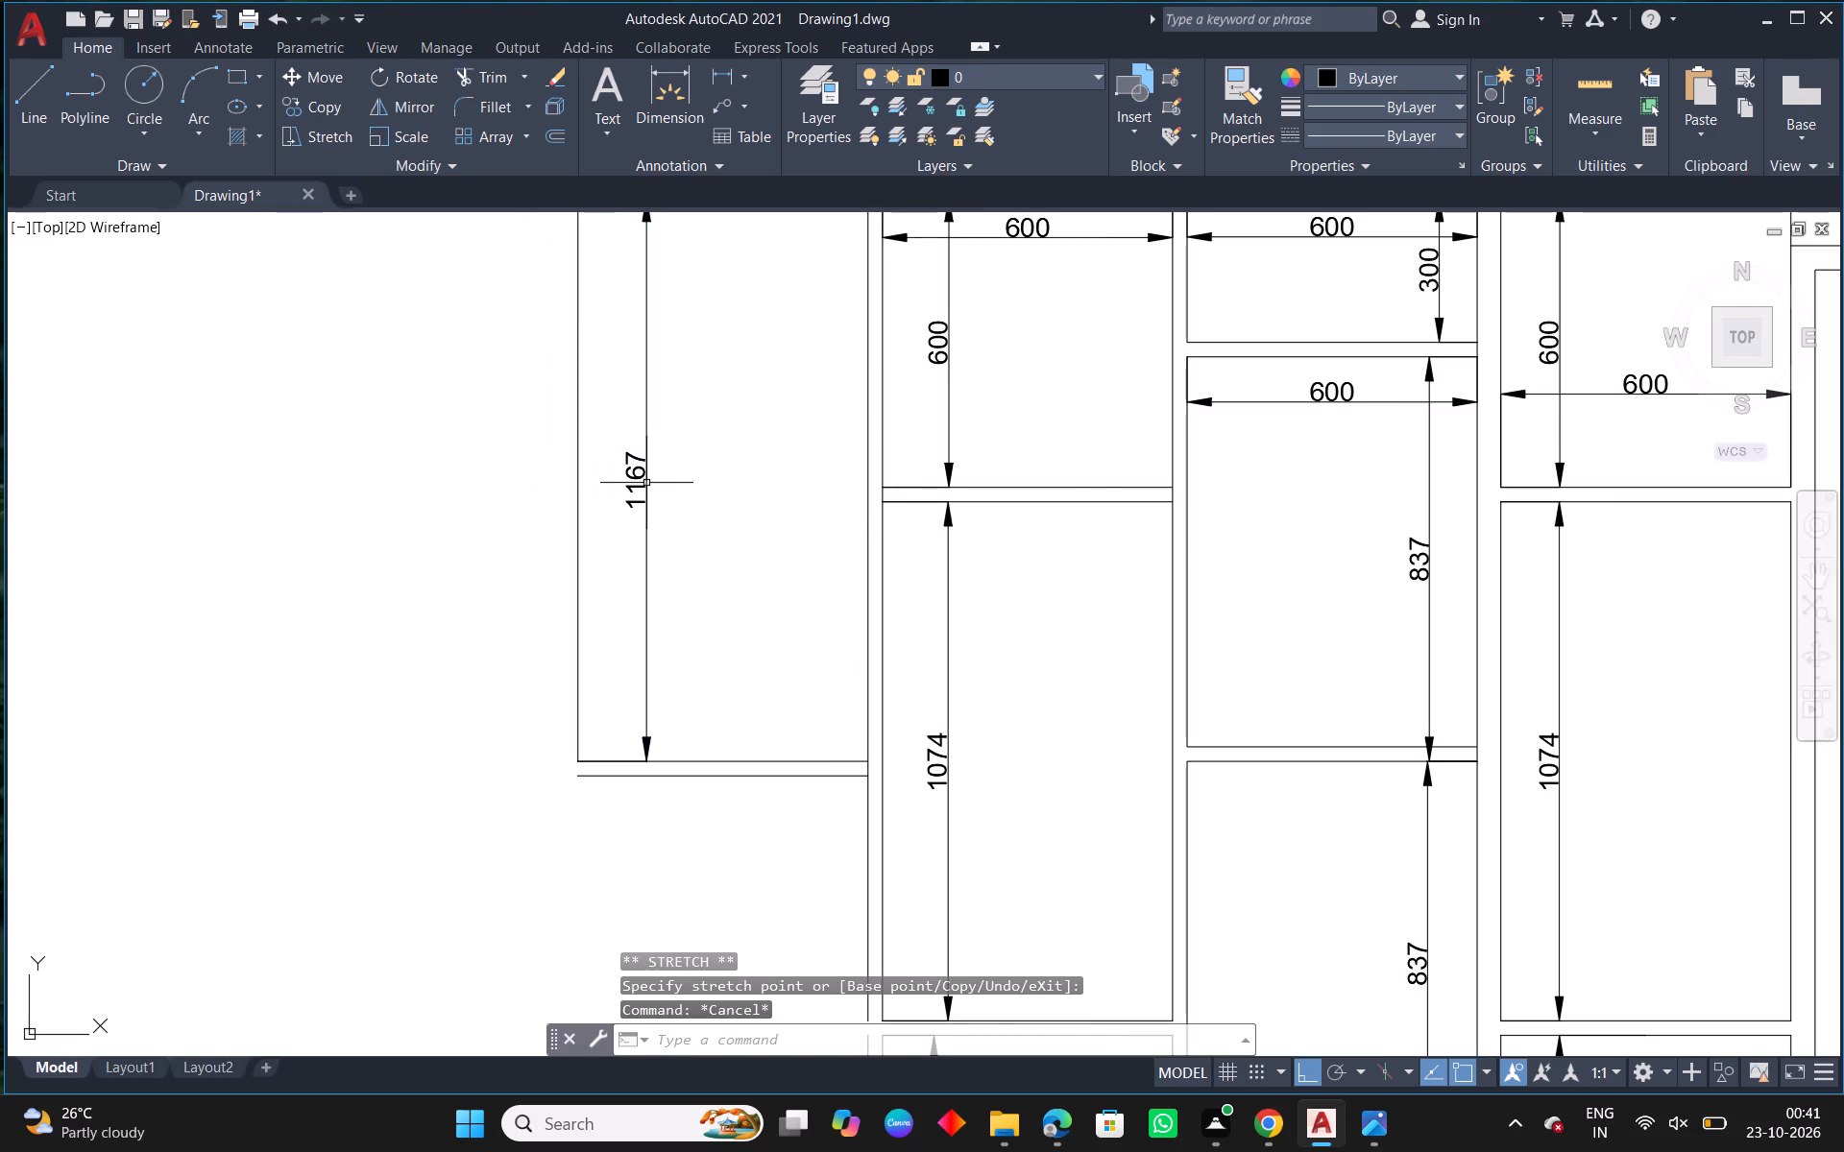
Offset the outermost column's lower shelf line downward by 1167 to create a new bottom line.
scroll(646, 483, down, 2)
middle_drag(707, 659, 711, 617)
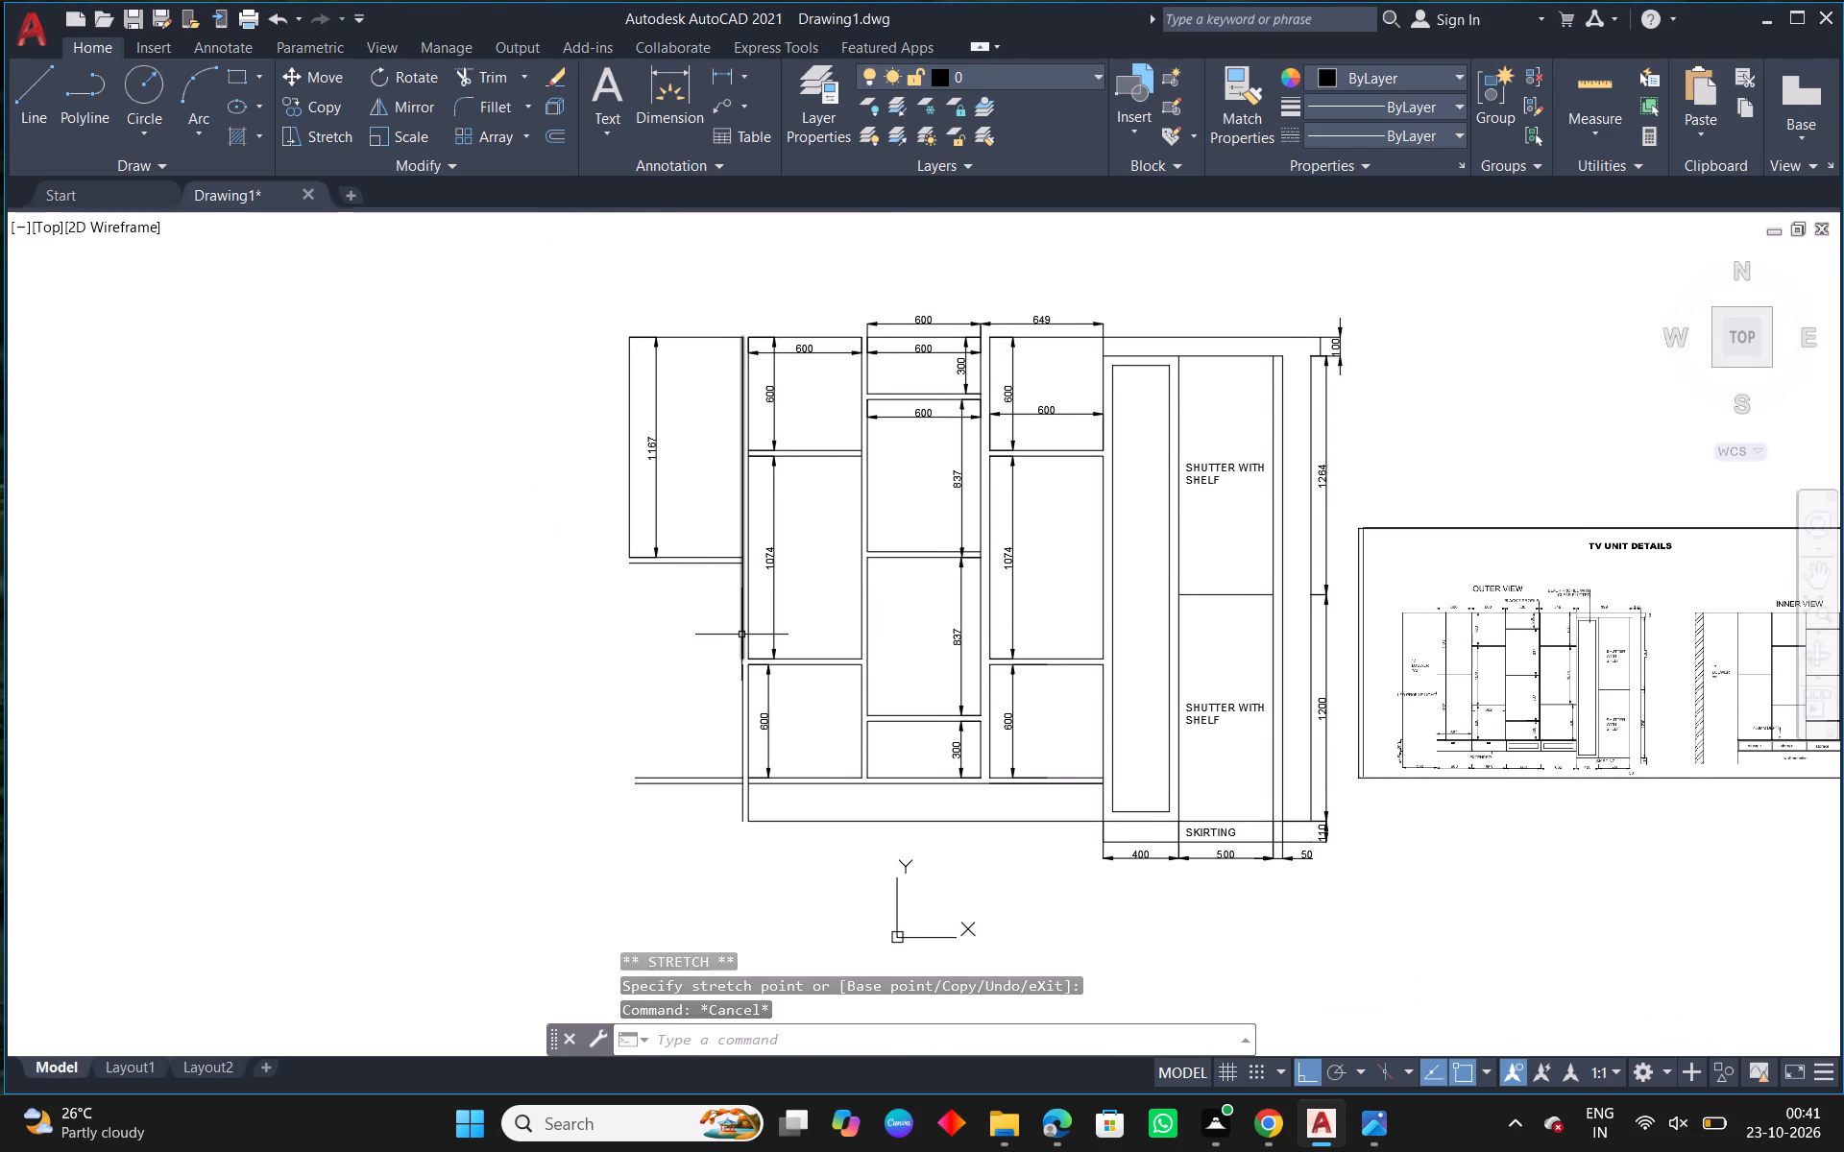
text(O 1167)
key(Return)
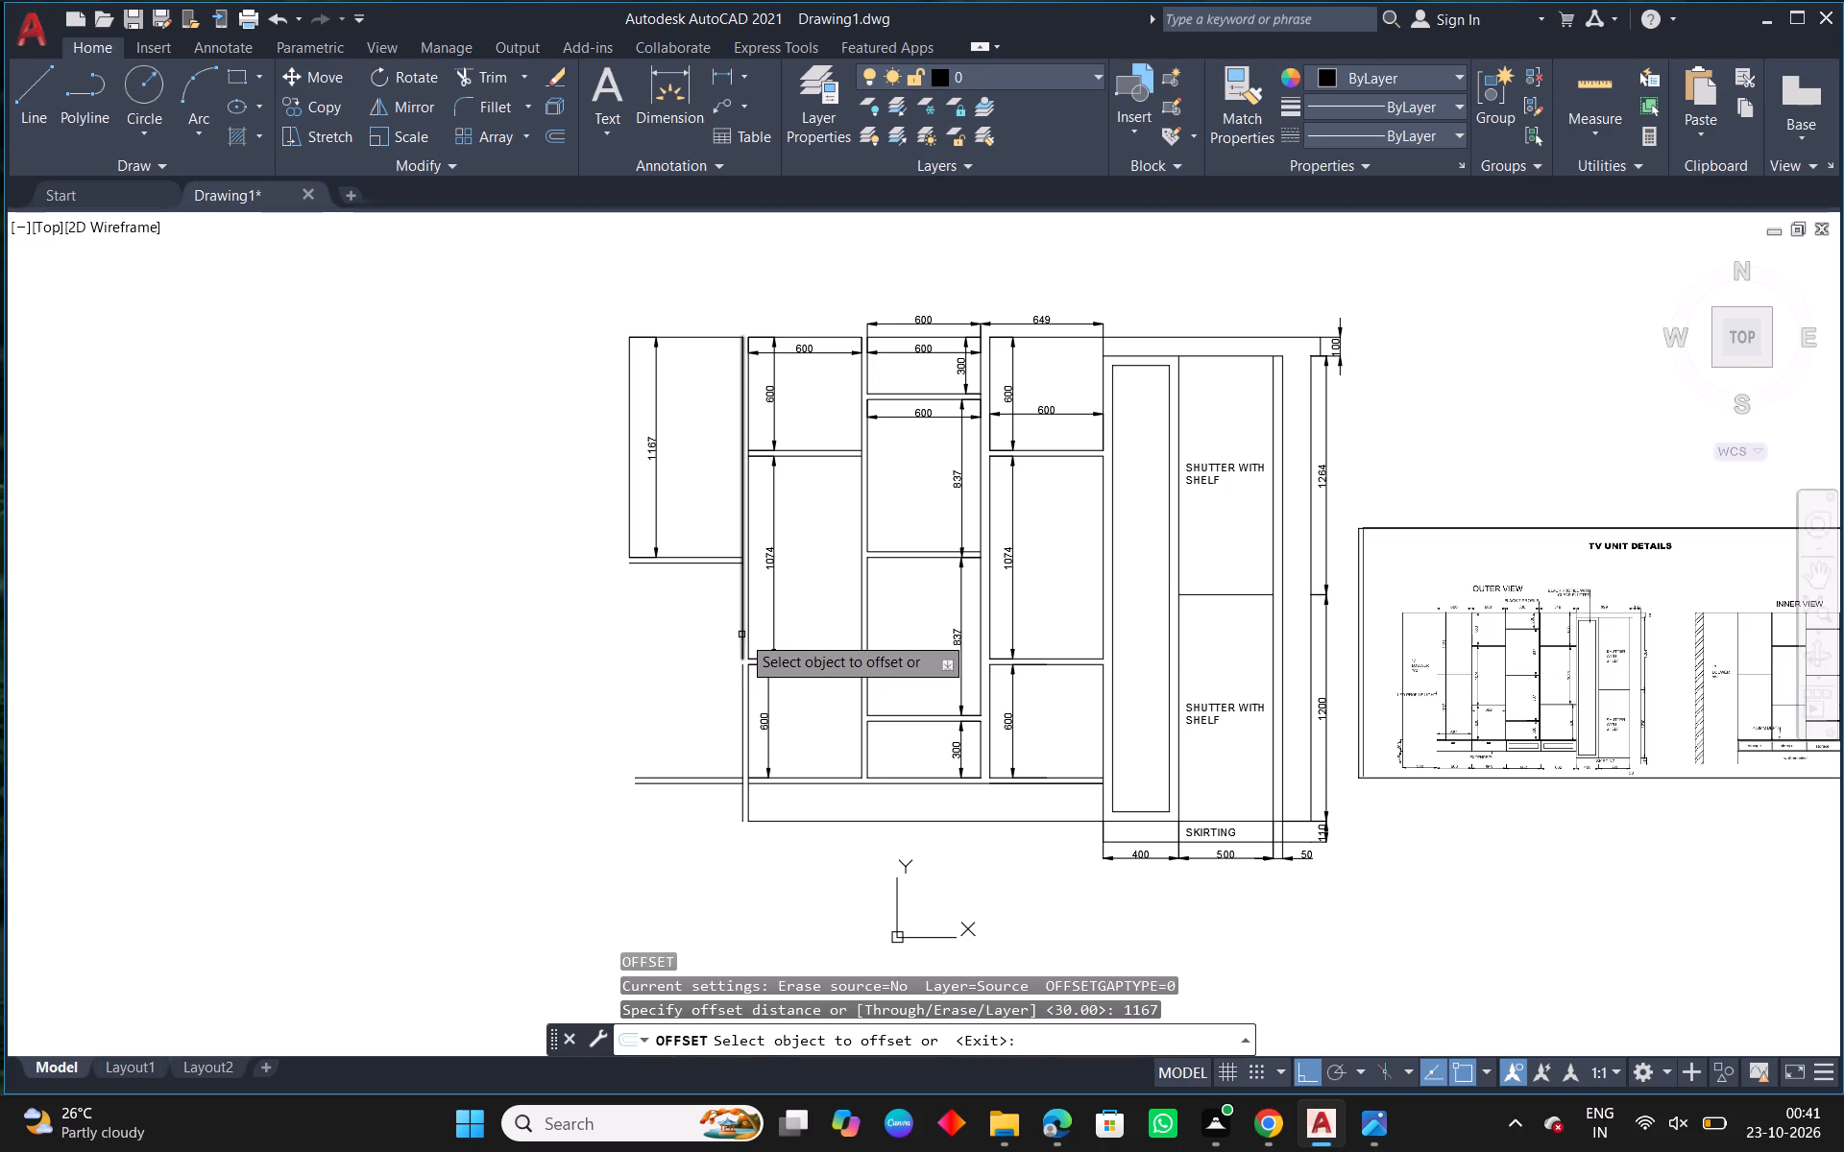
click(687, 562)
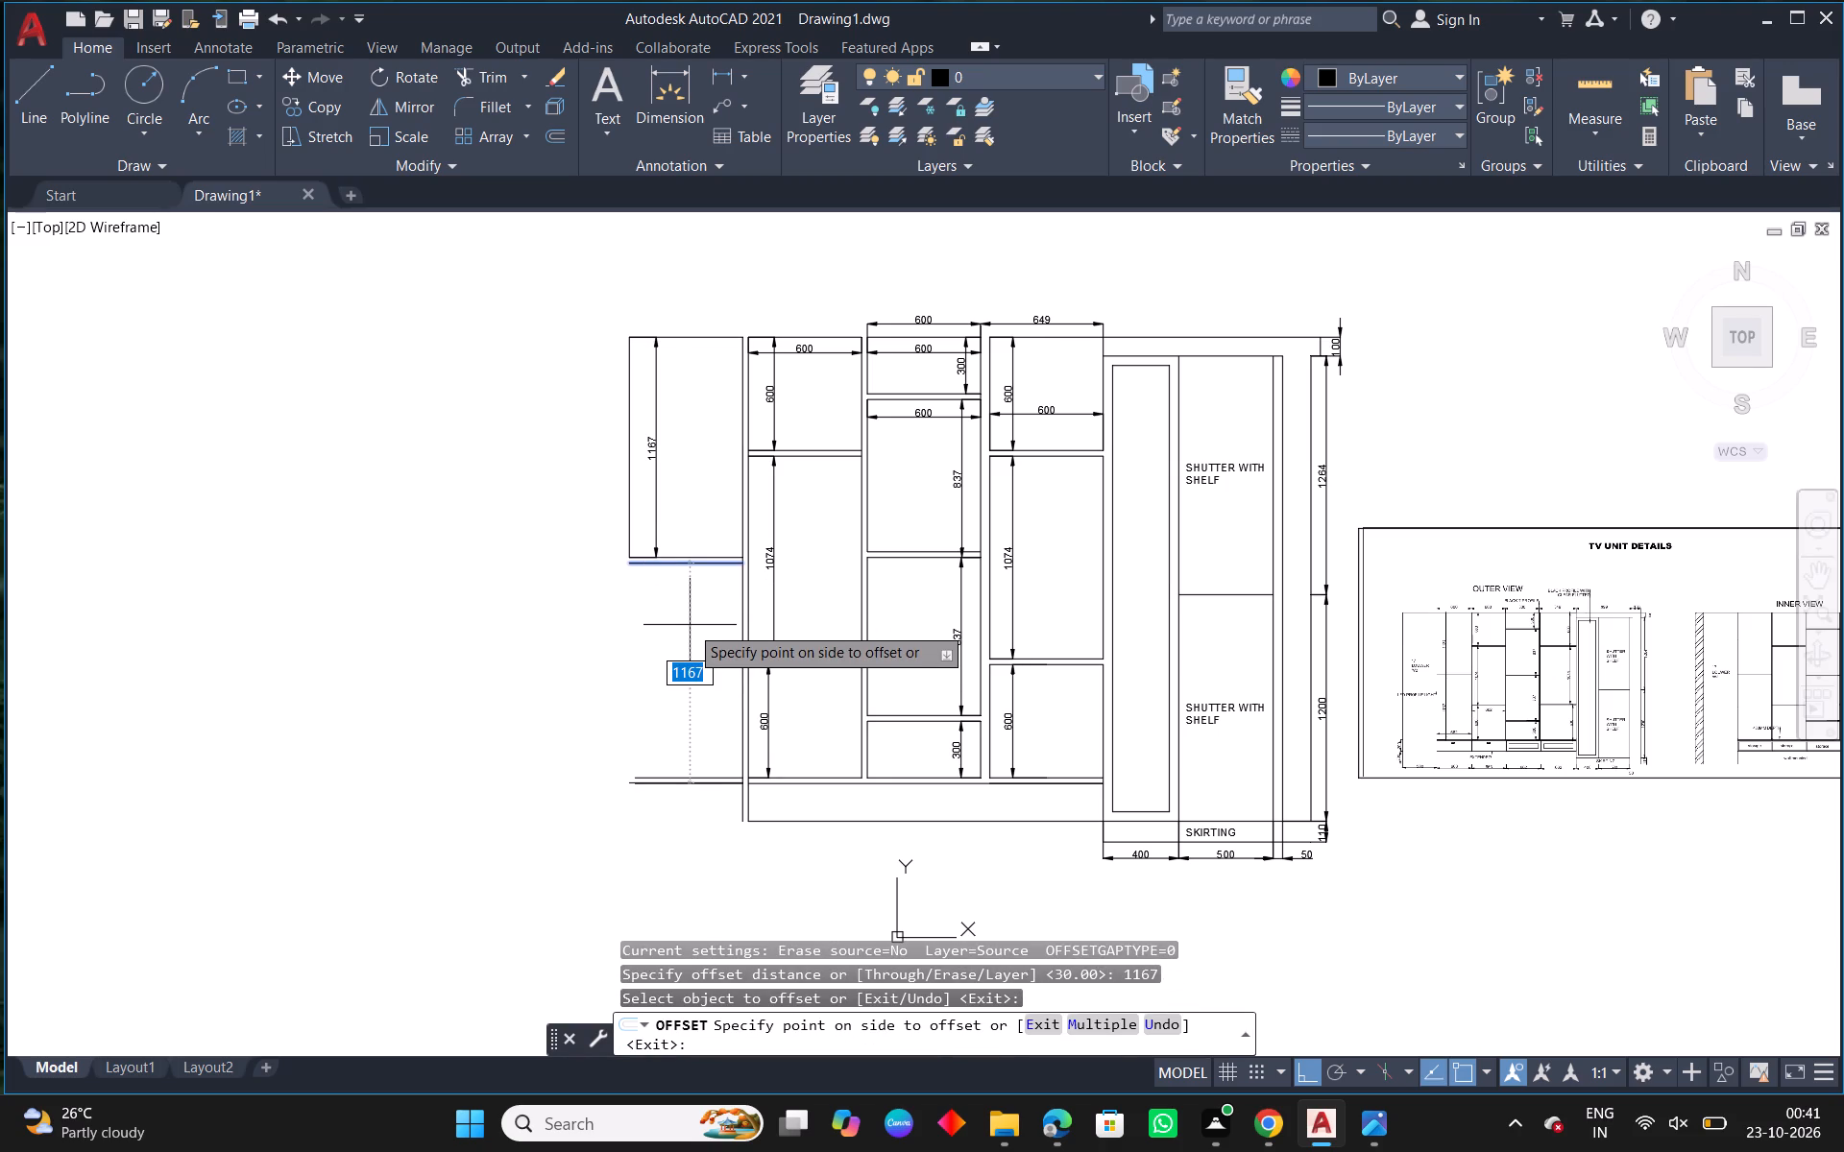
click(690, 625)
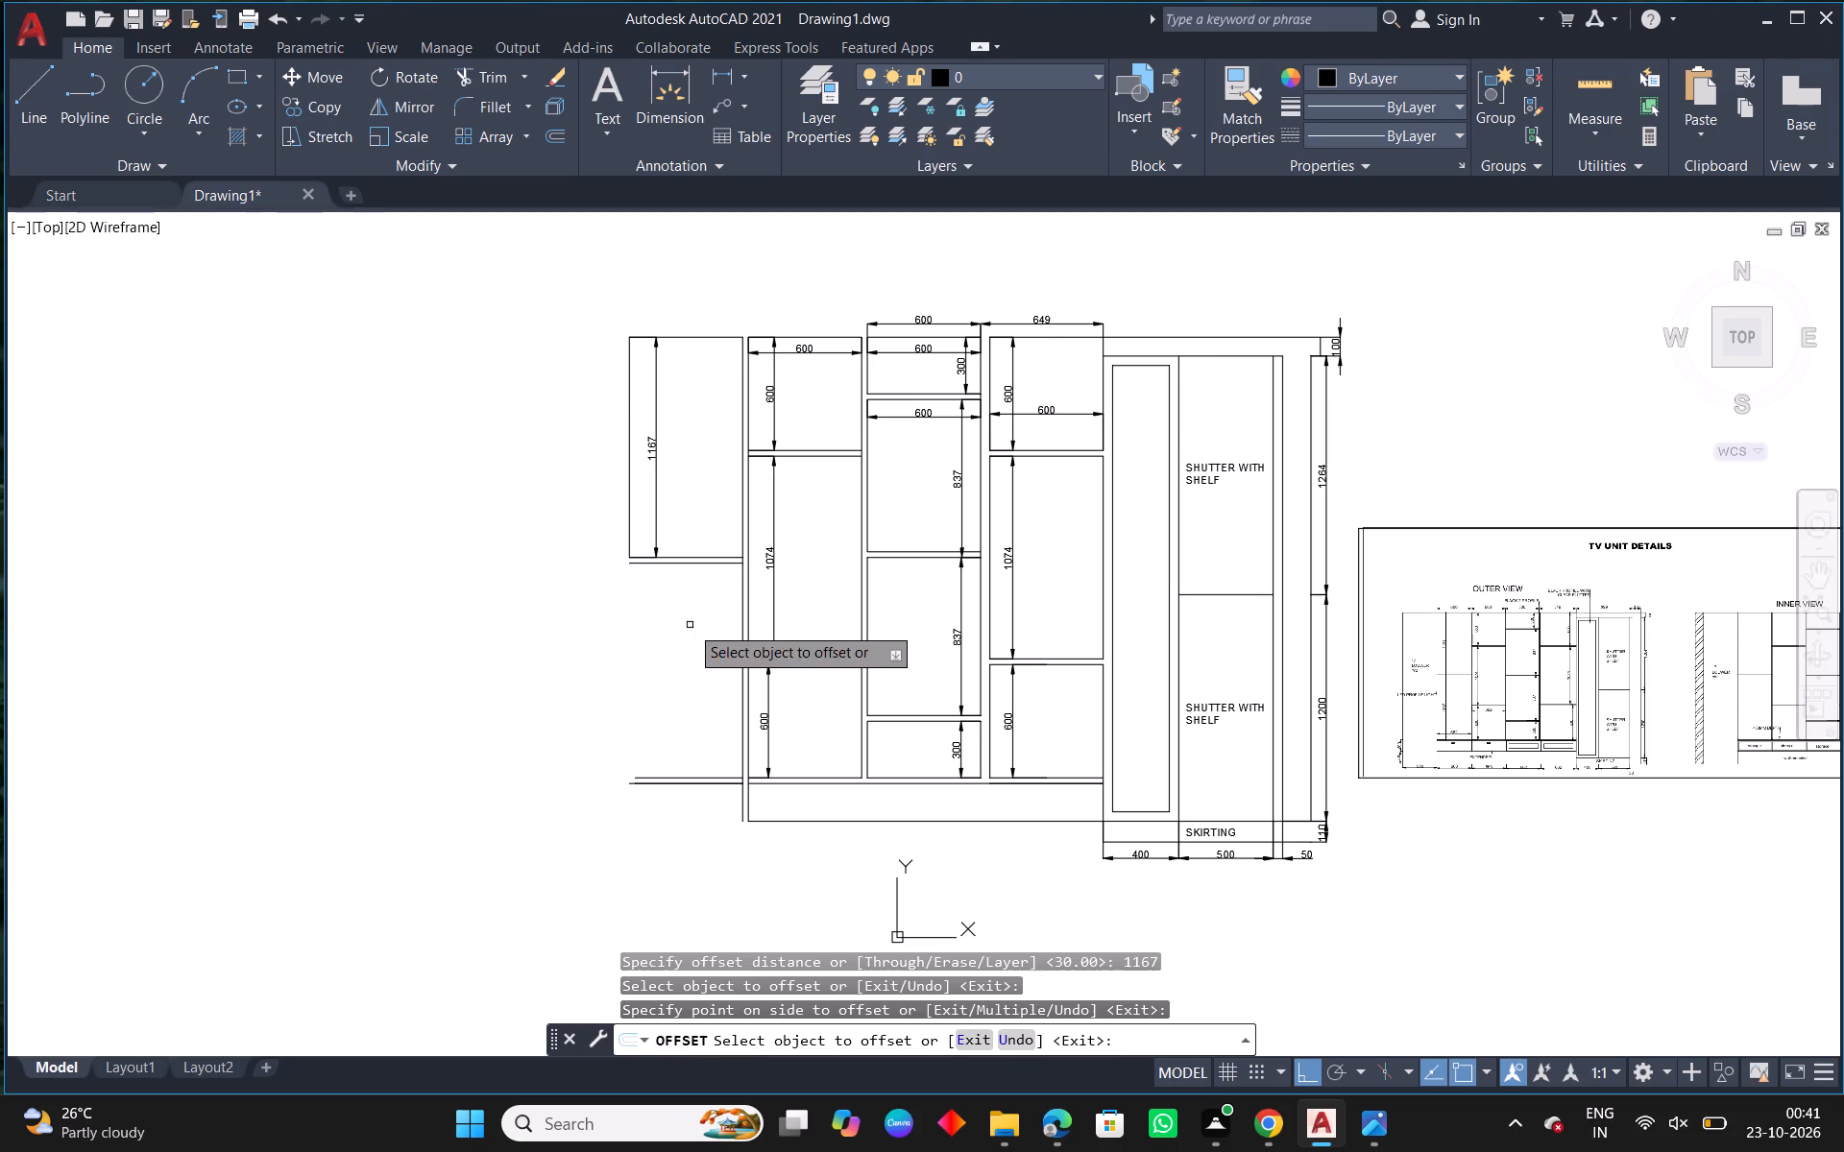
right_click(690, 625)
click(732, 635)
Examine the reference outer view for the compartment heights and base dimensions of the outermost column.
scroll(778, 697, down, 3)
middle_drag(1197, 820, 930, 726)
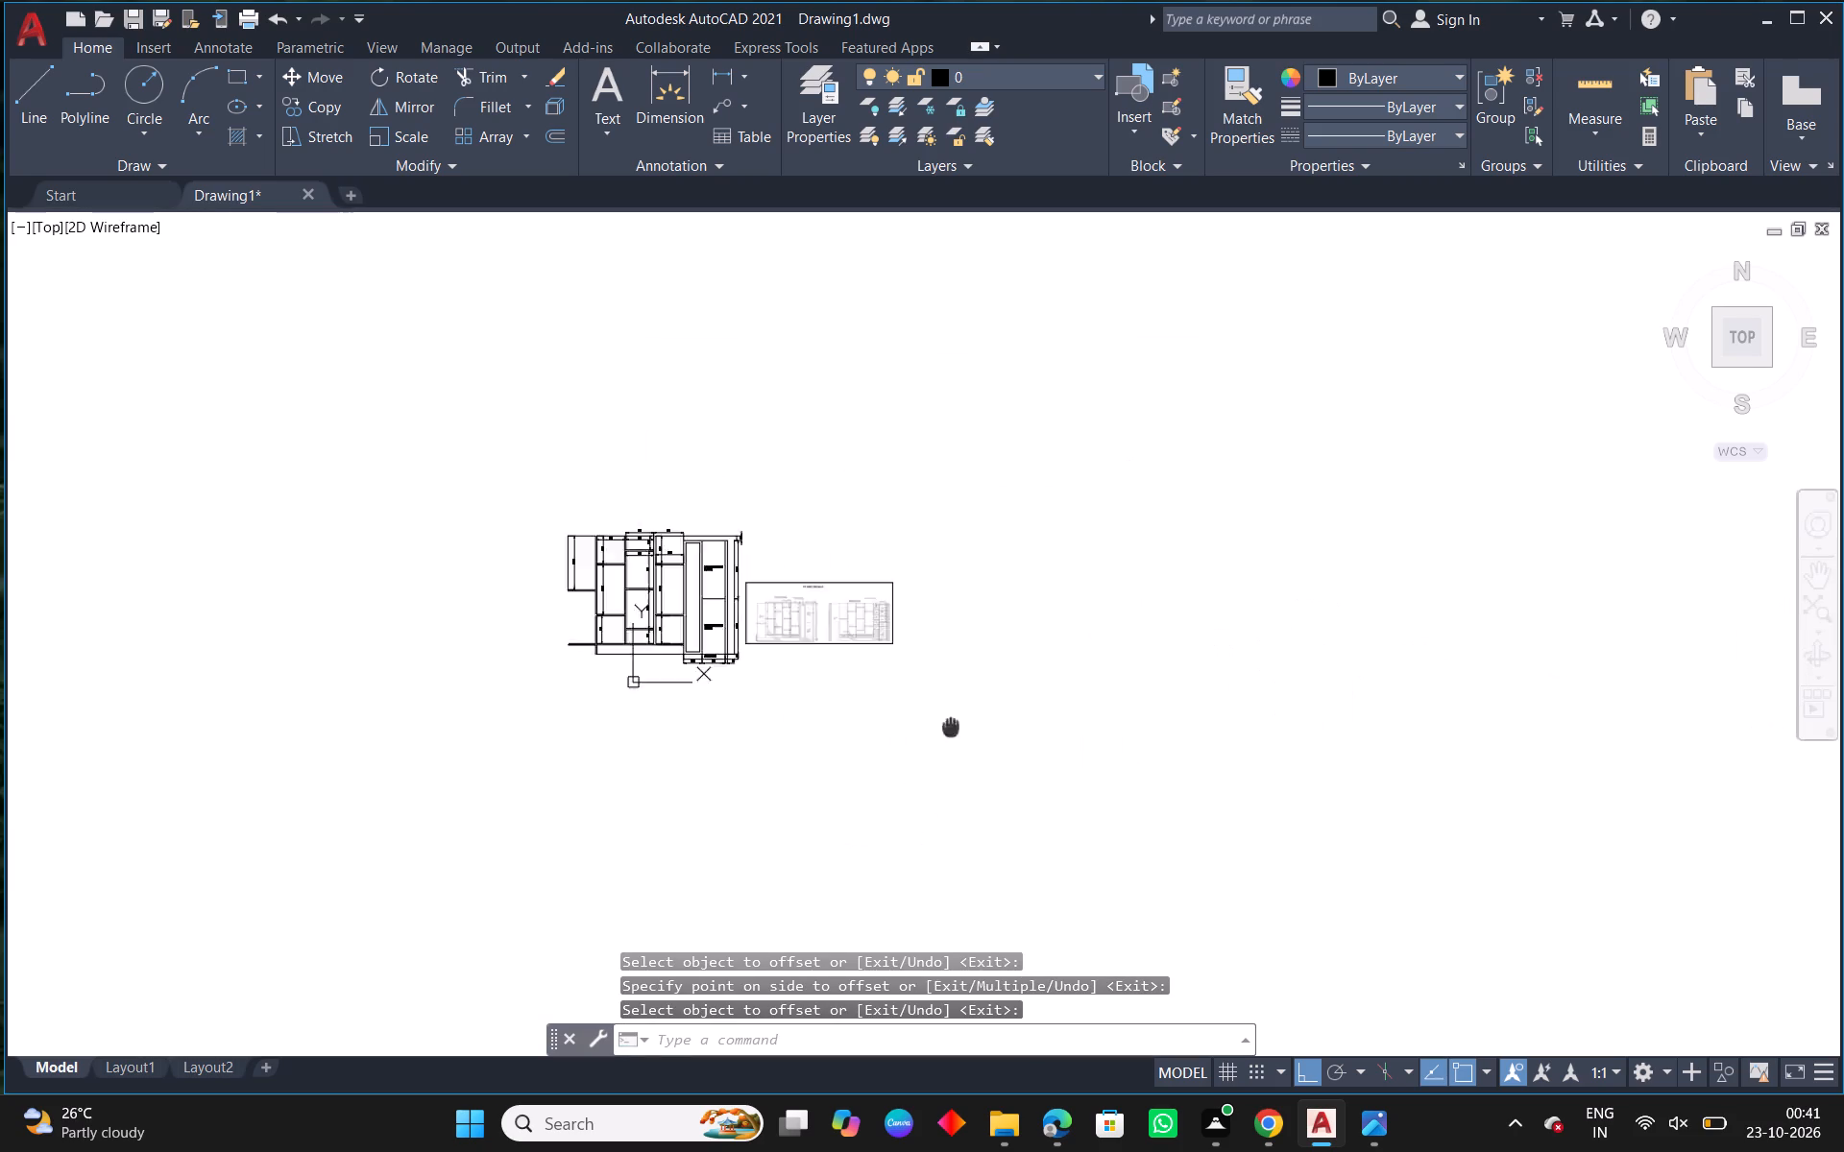
middle_drag(930, 726, 923, 725)
scroll(768, 645, up, 3)
scroll(476, 553, up, 3)
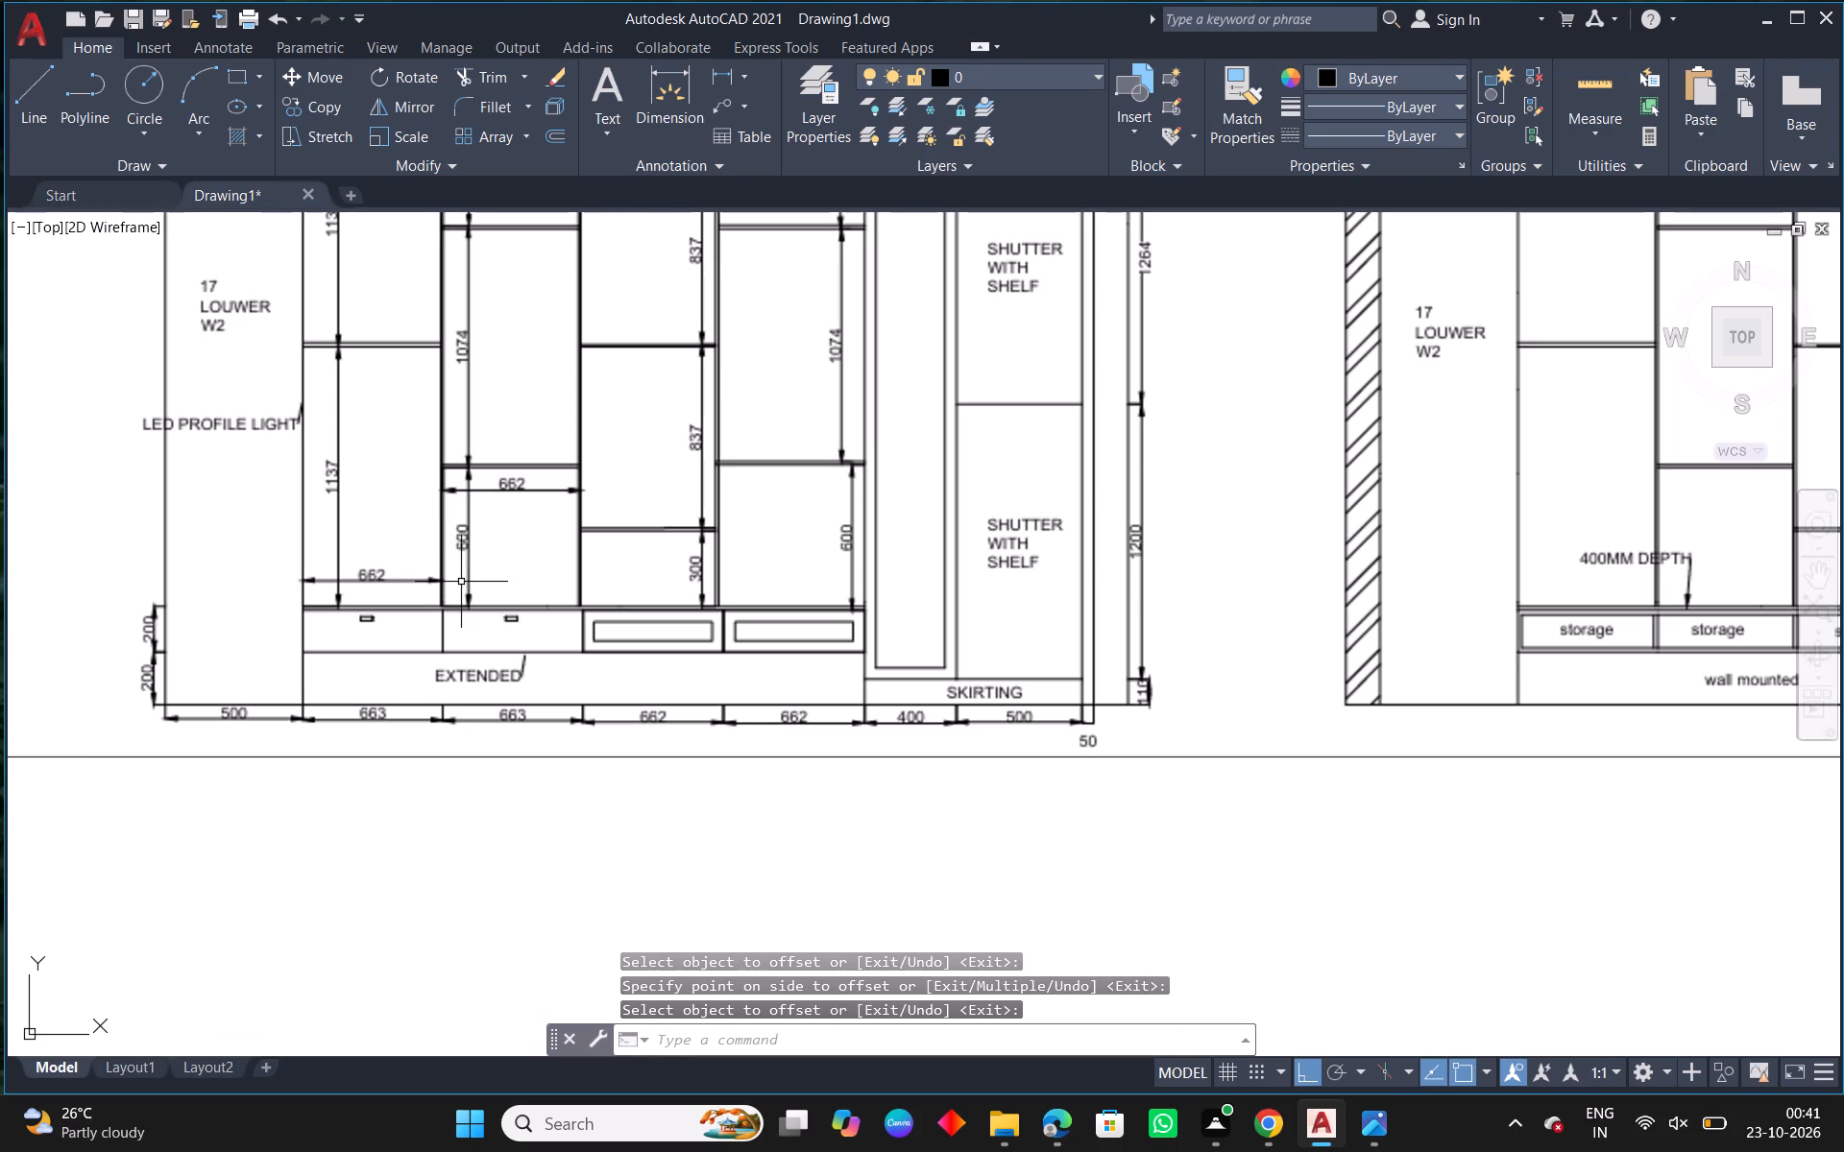
middle_drag(492, 588, 641, 741)
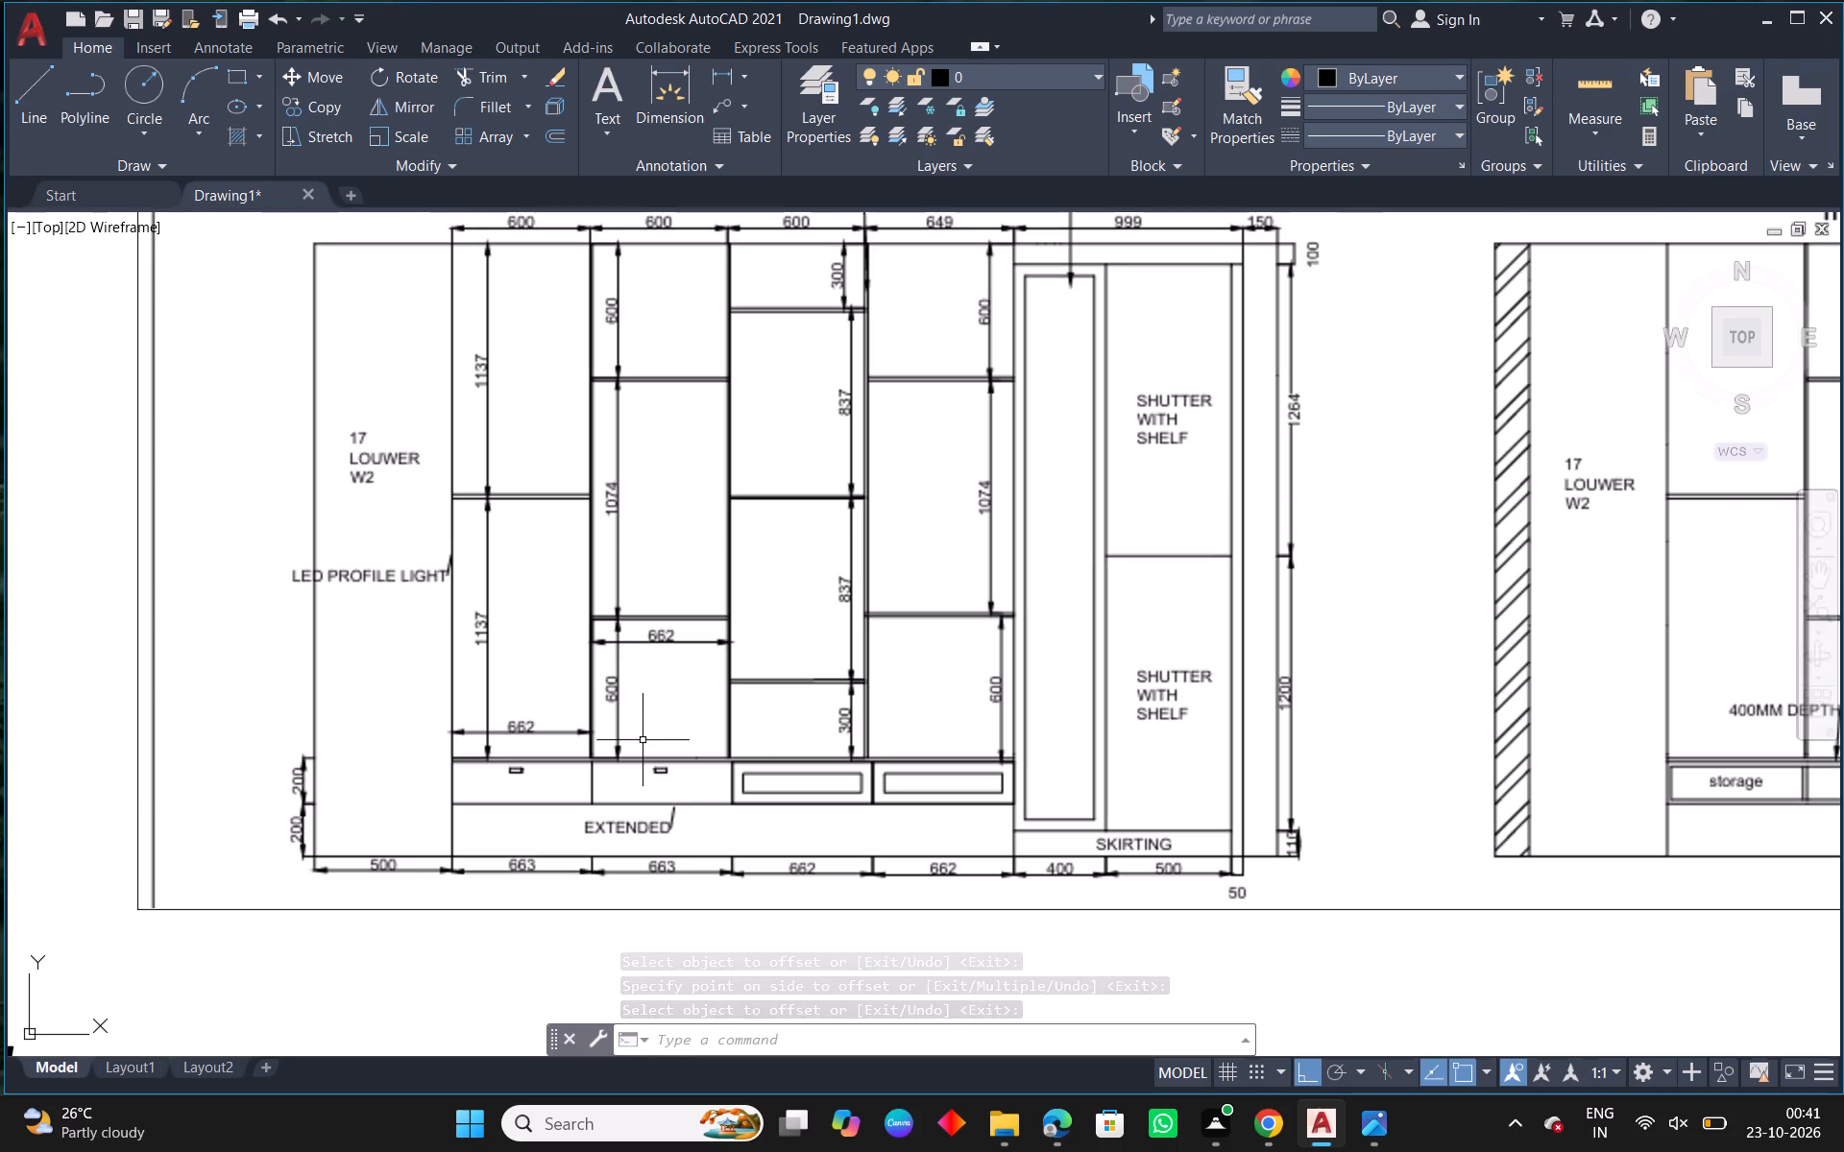
scroll(523, 631, down, 3)
middle_drag(457, 645, 874, 655)
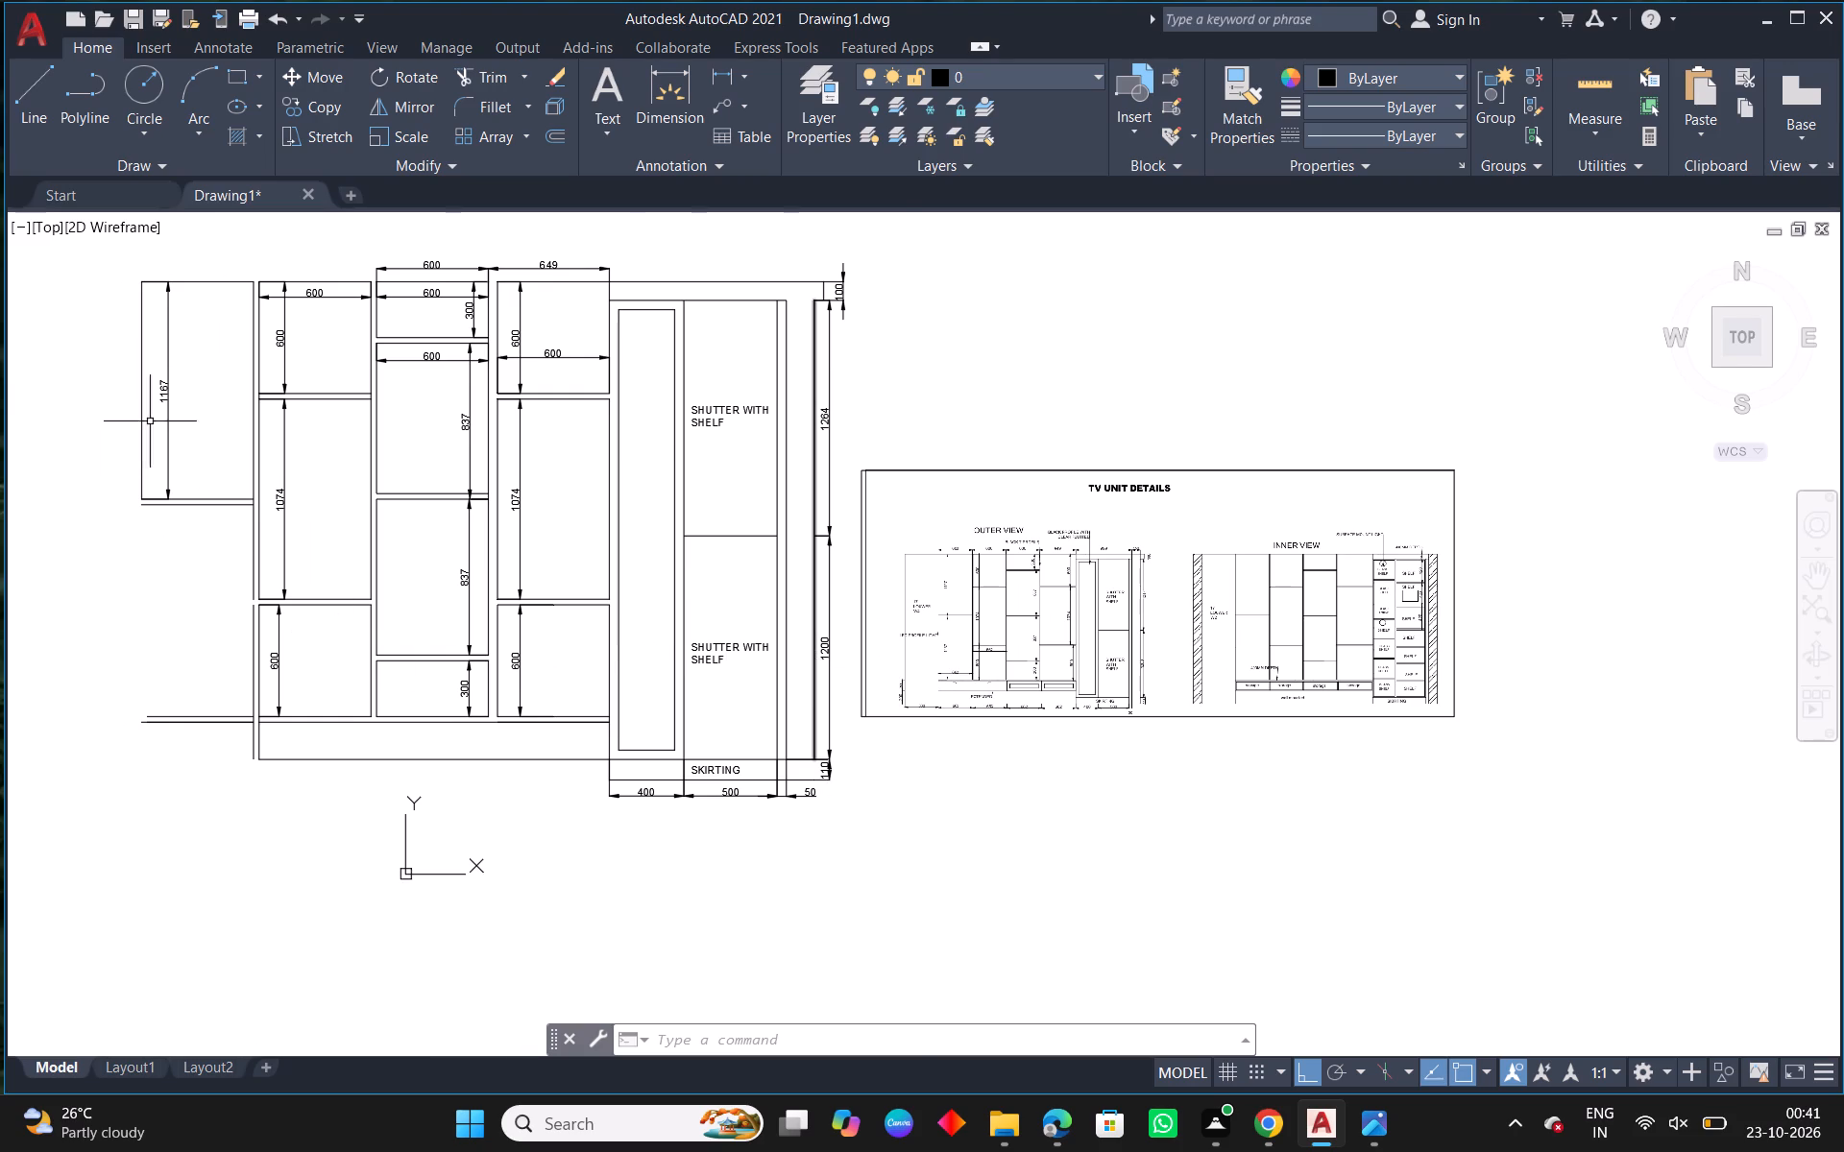
Delete the height dimension of the outermost column's upper compartment.
scroll(109, 369, up, 1)
middle_drag(309, 445, 438, 568)
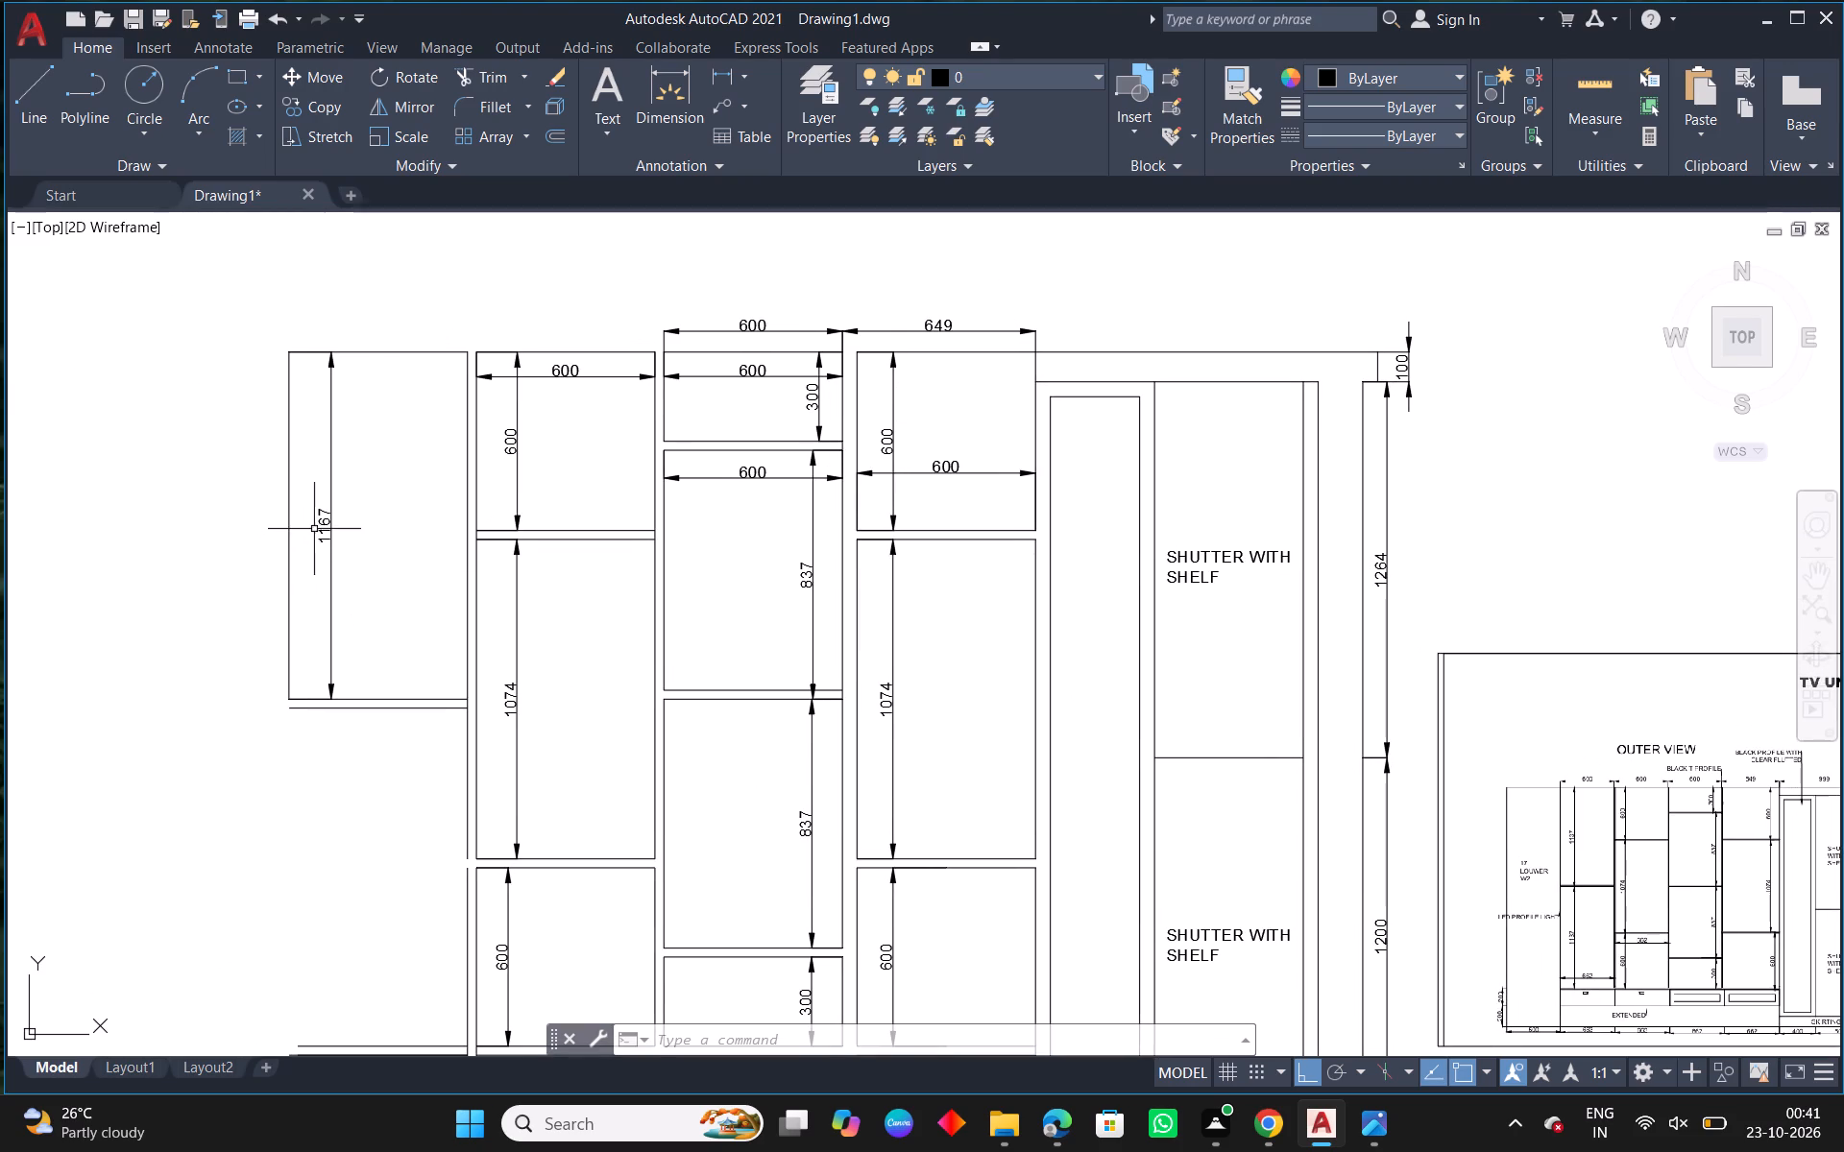
click(318, 526)
key(Delete)
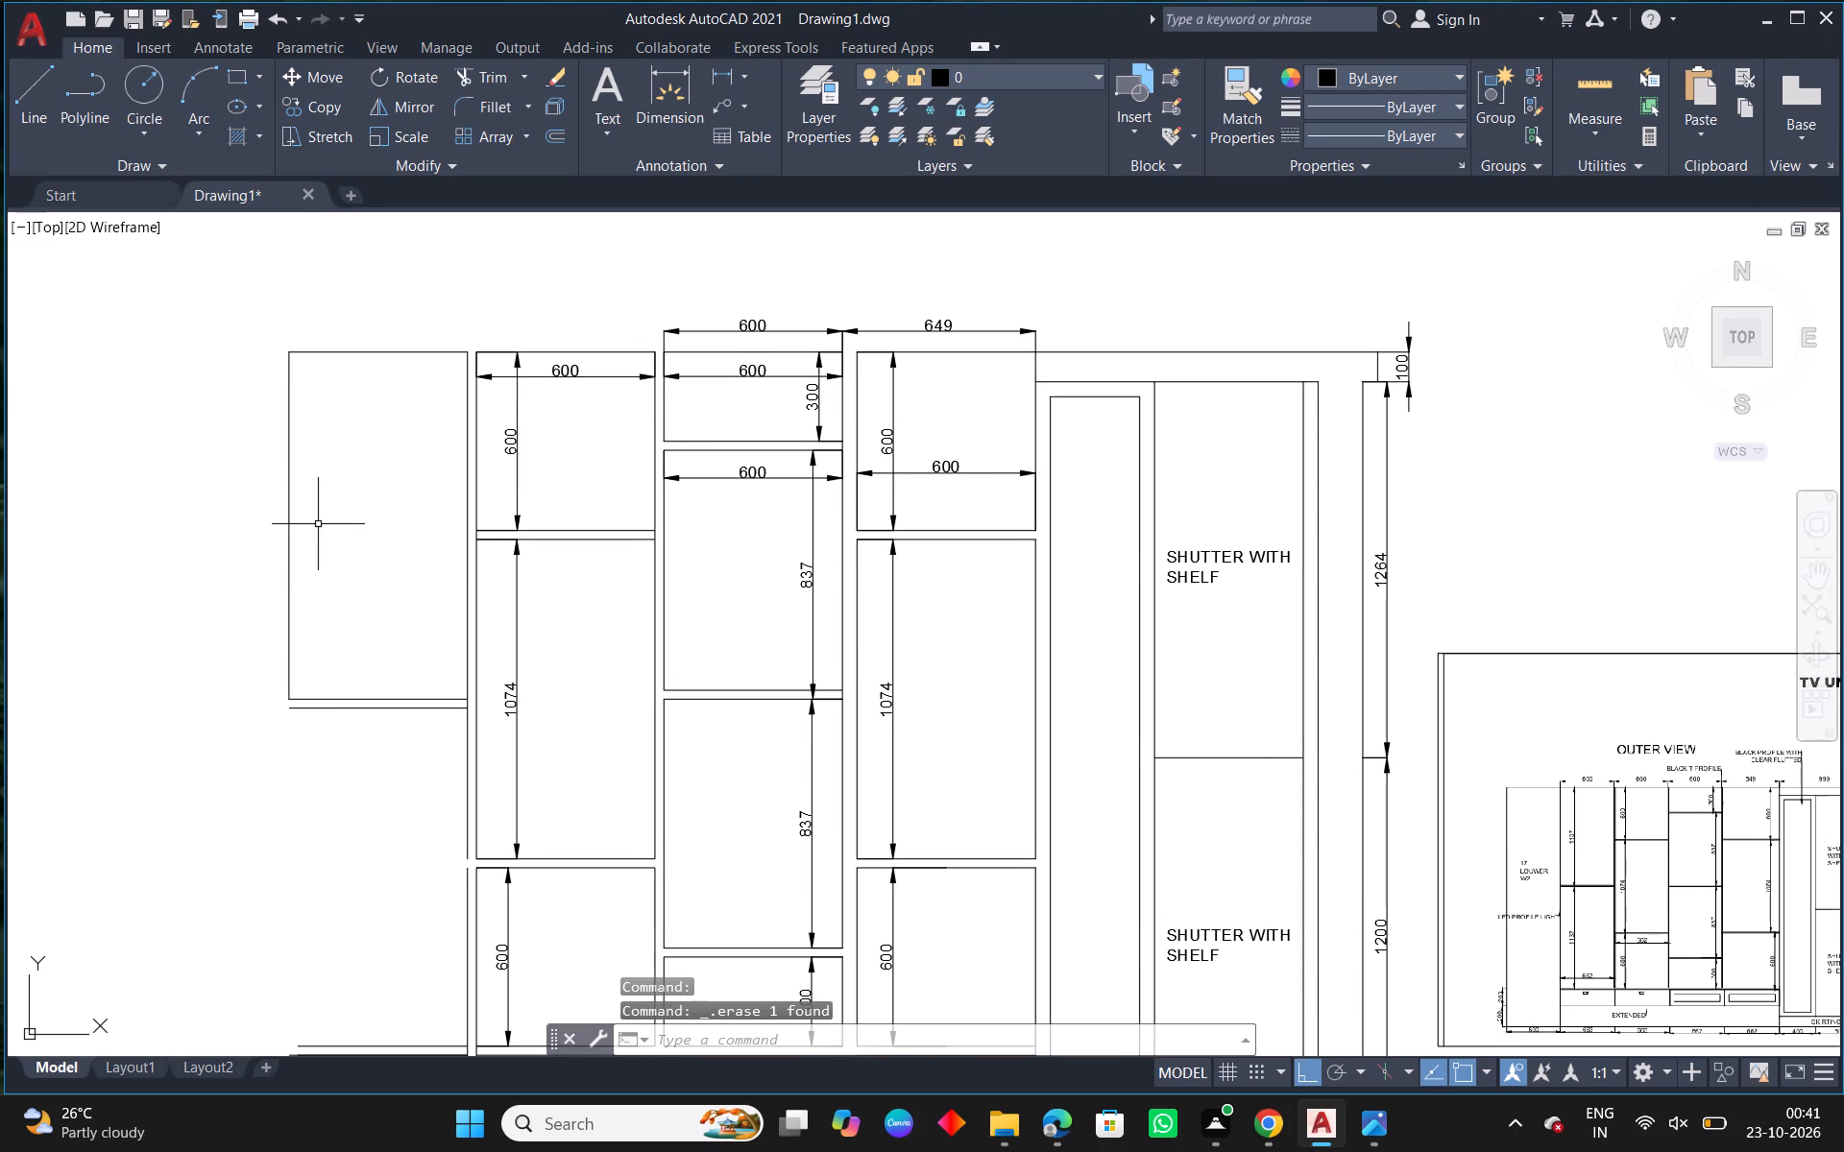
Offset the outermost column's top line downward by 1137 to create the corrected shelf line.
text(O)
key(space)
text(1137)
key(Return)
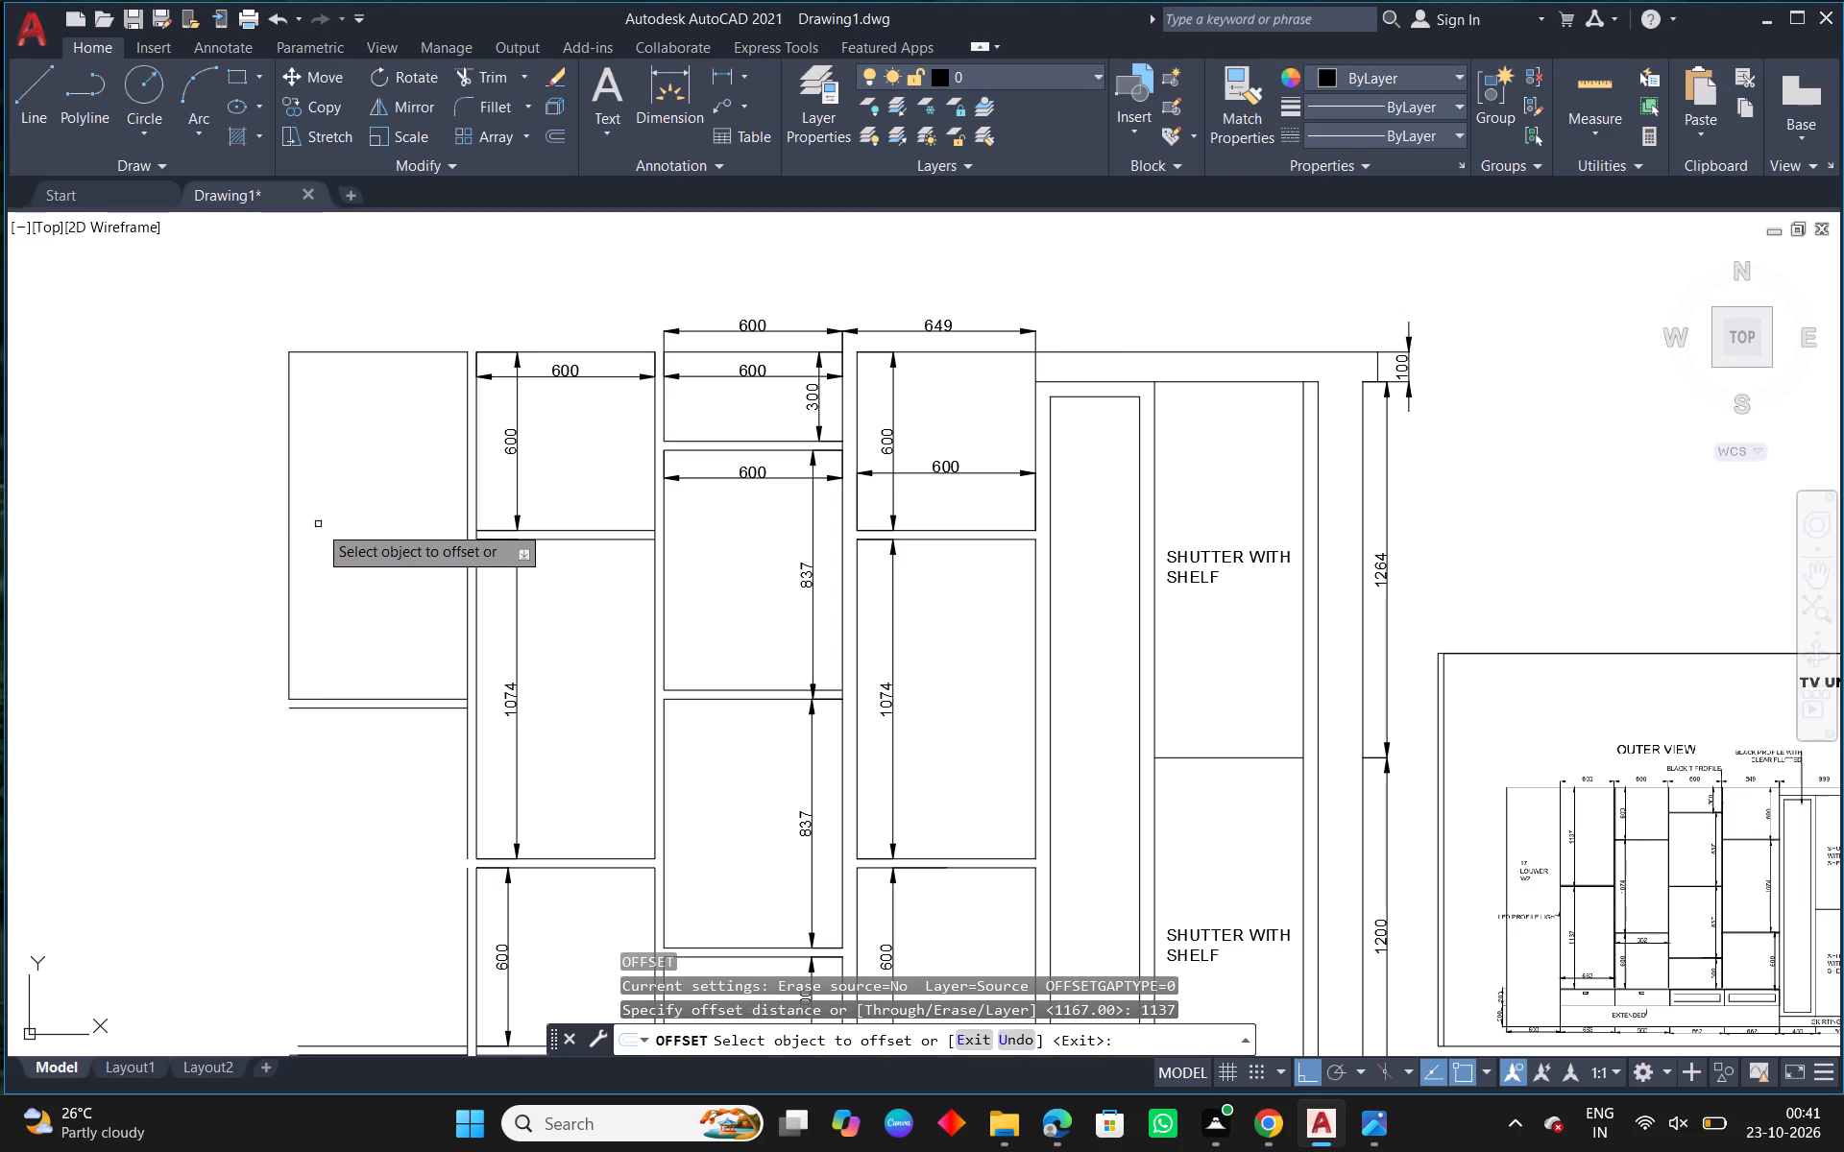
click(404, 350)
click(407, 444)
middle_drag(384, 553, 398, 417)
right_click(384, 412)
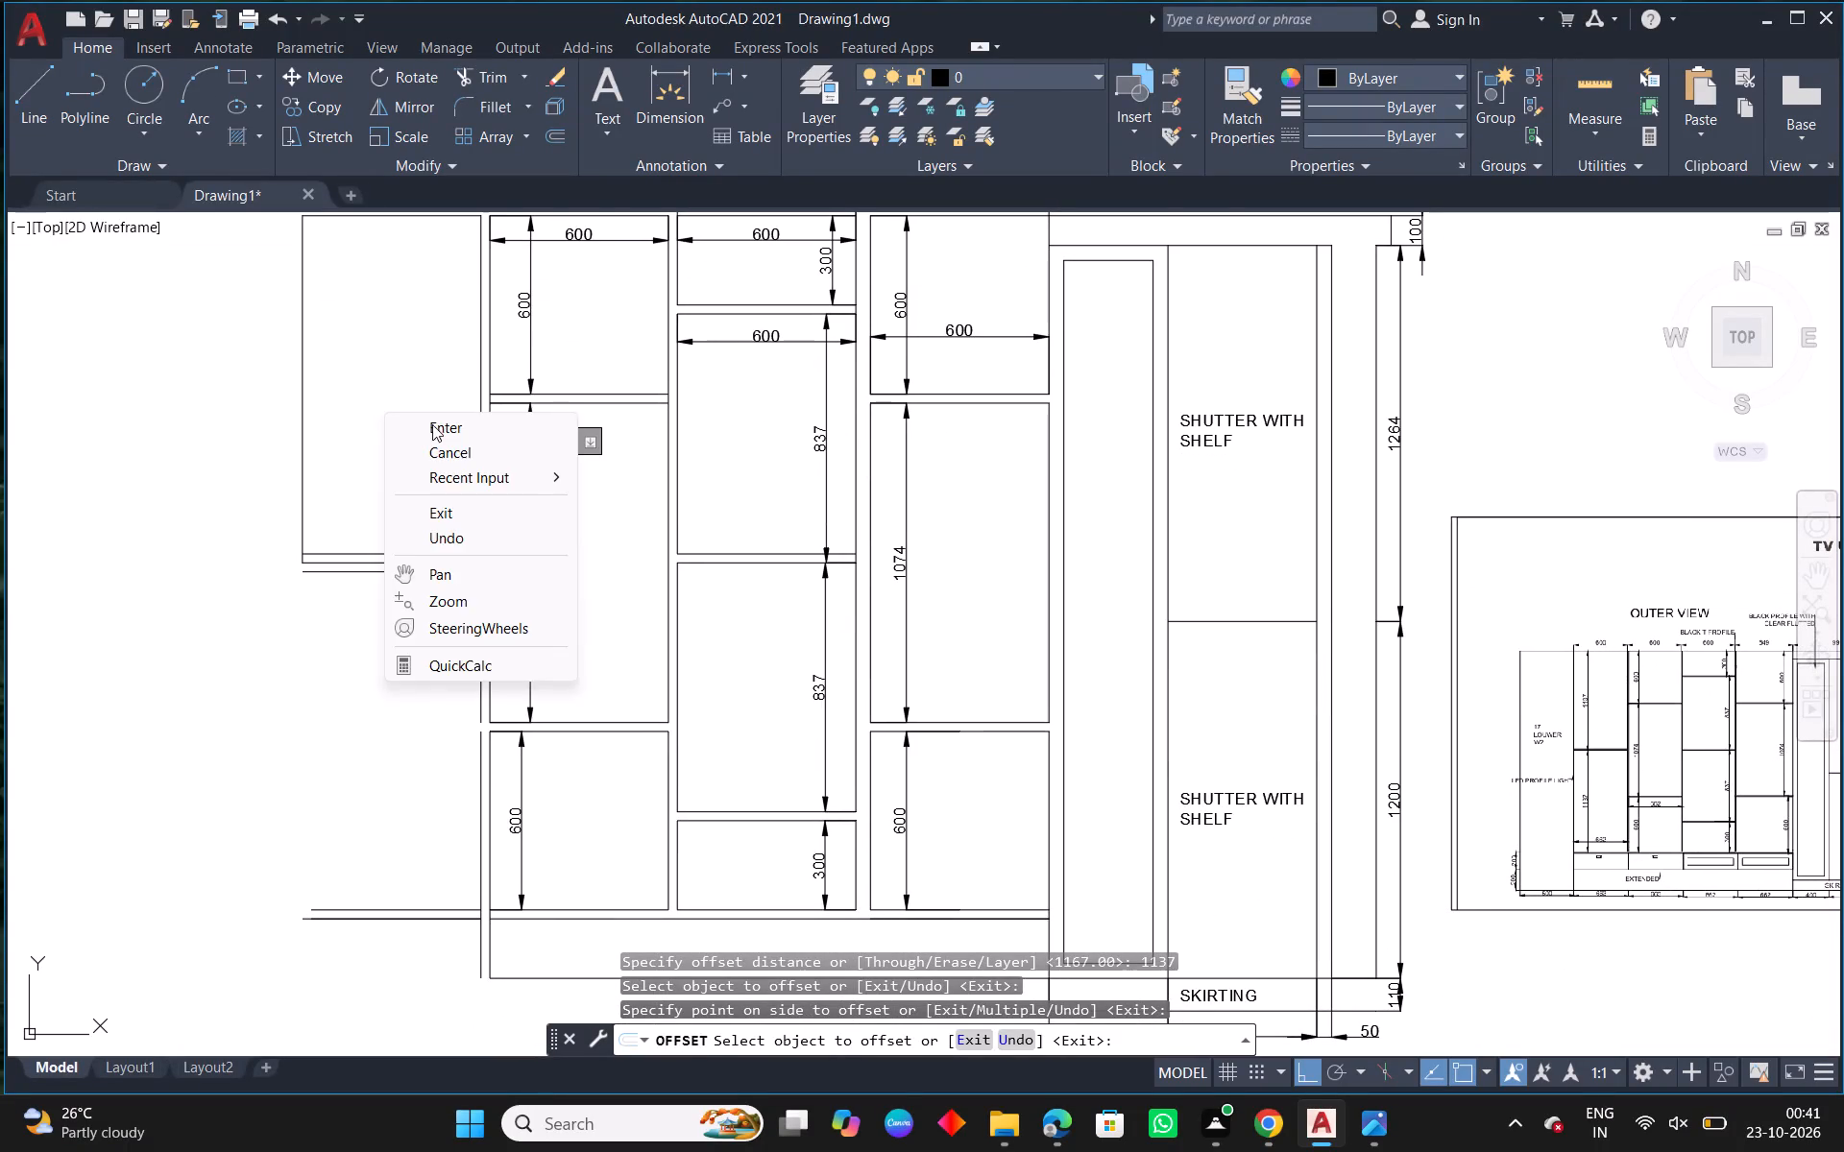
click(433, 424)
Remove the two old shelf lines just below the outermost column's new shelf line using Trim.
scroll(374, 607, up, 2)
drag(424, 576, 416, 515)
click(376, 479)
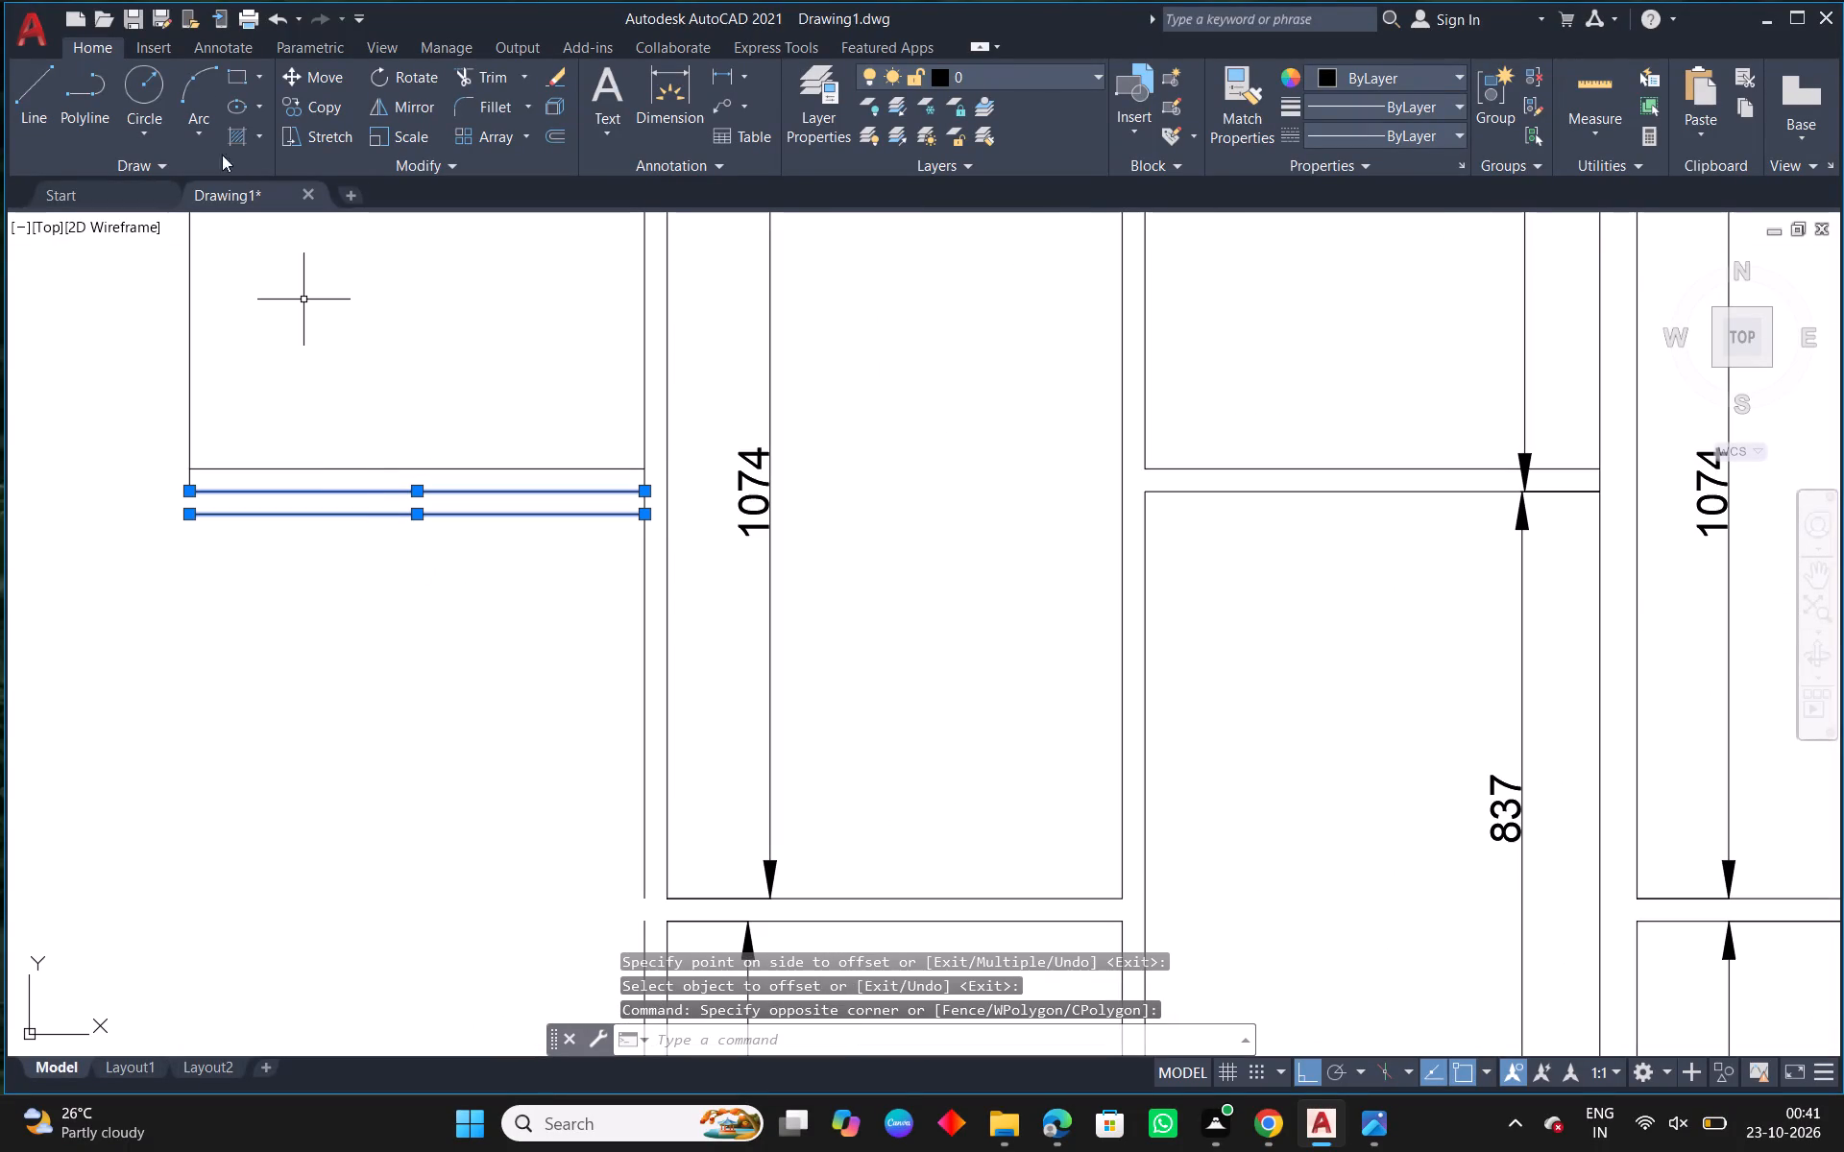
click(486, 75)
scroll(582, 465, down, 3)
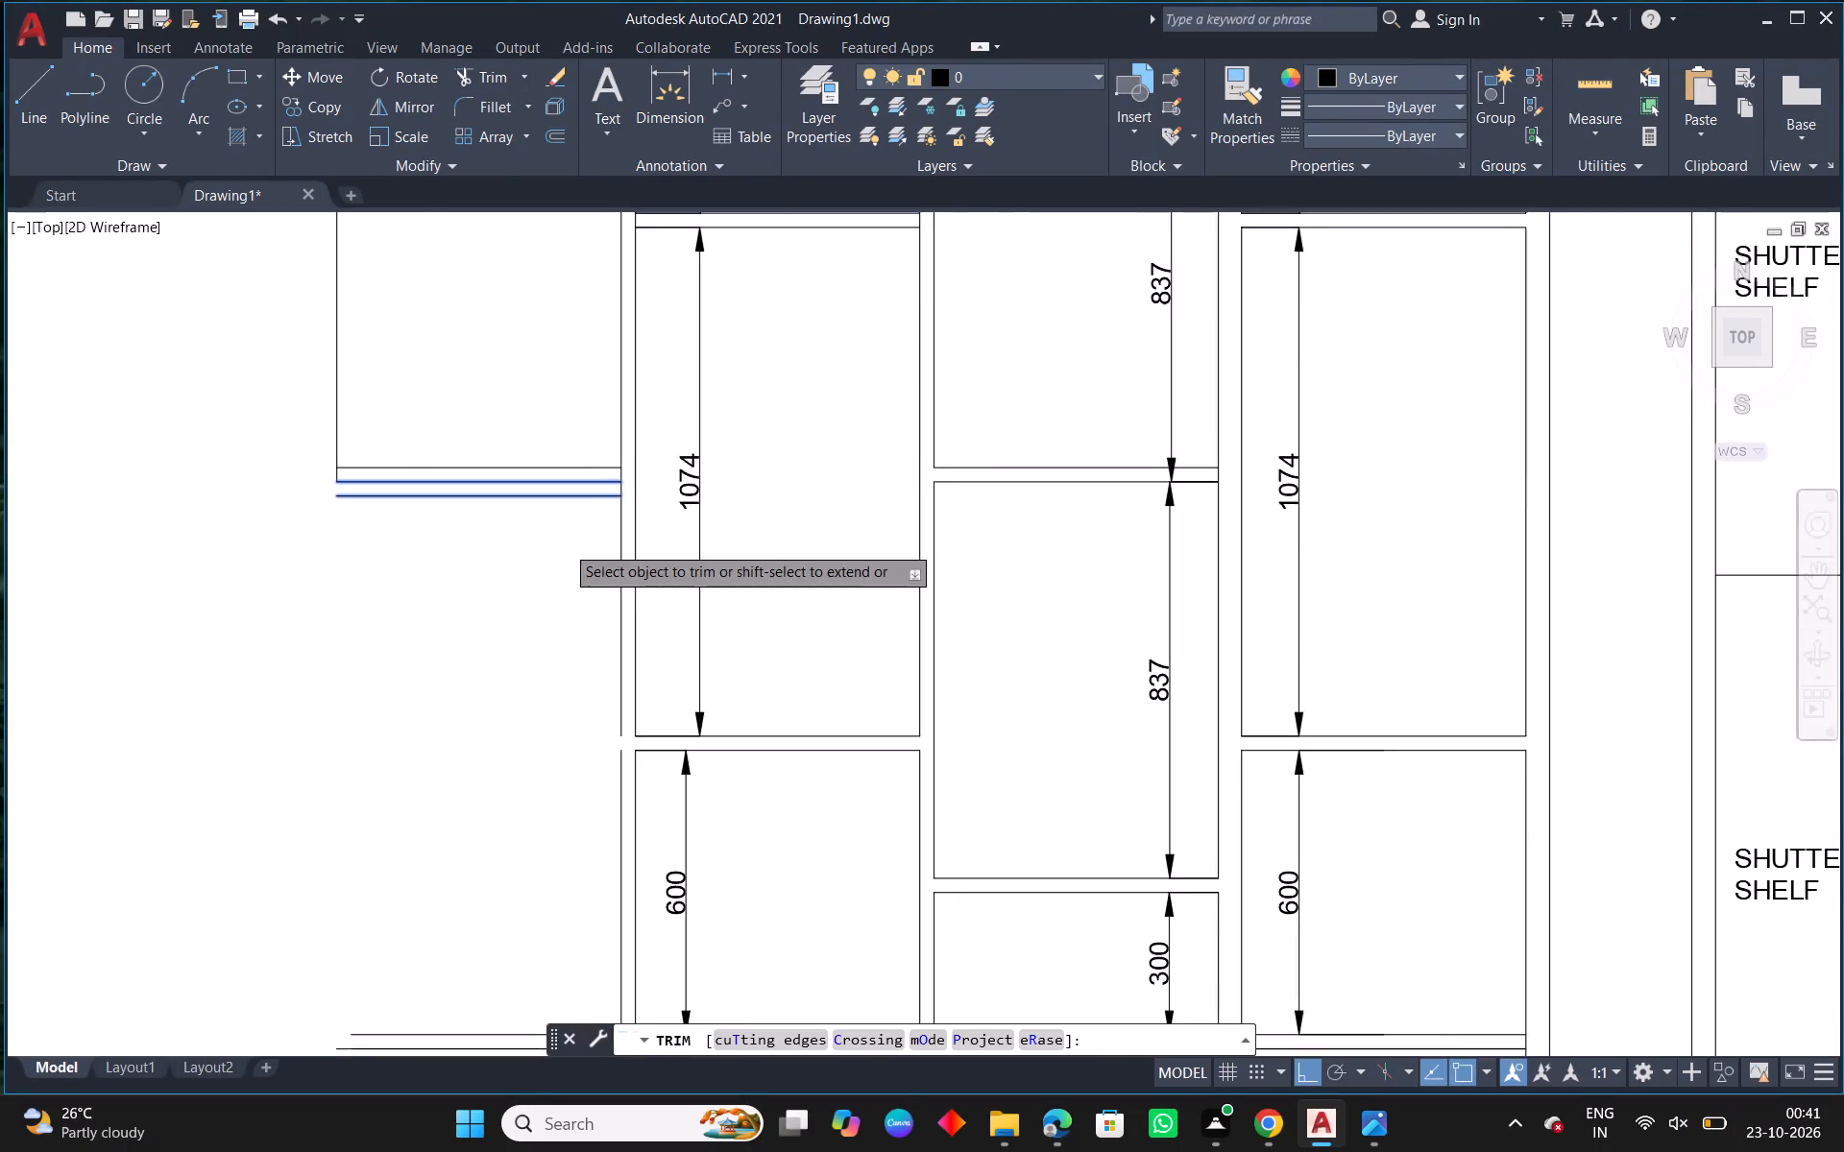
middle_drag(600, 675, 607, 582)
scroll(553, 468, up, 3)
drag(555, 457, 541, 368)
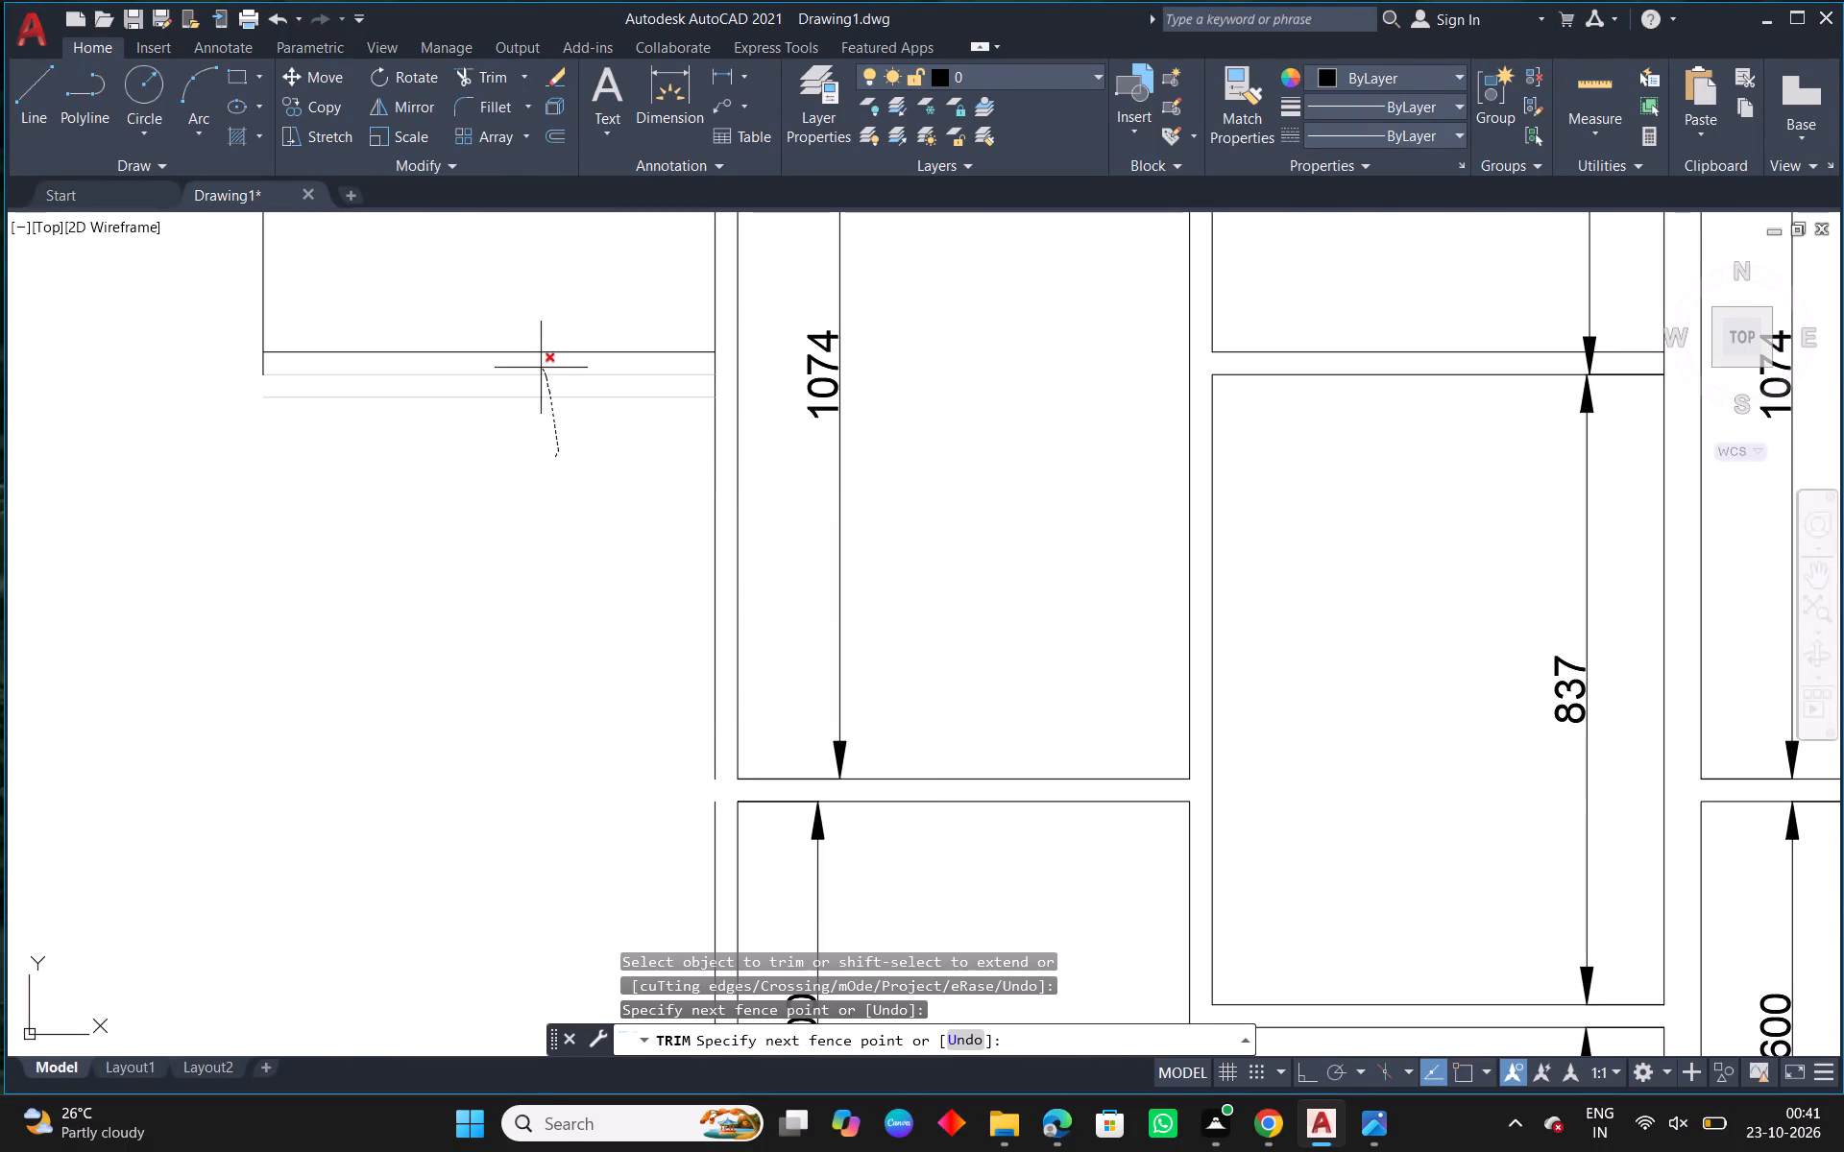
right_click(541, 368)
click(583, 384)
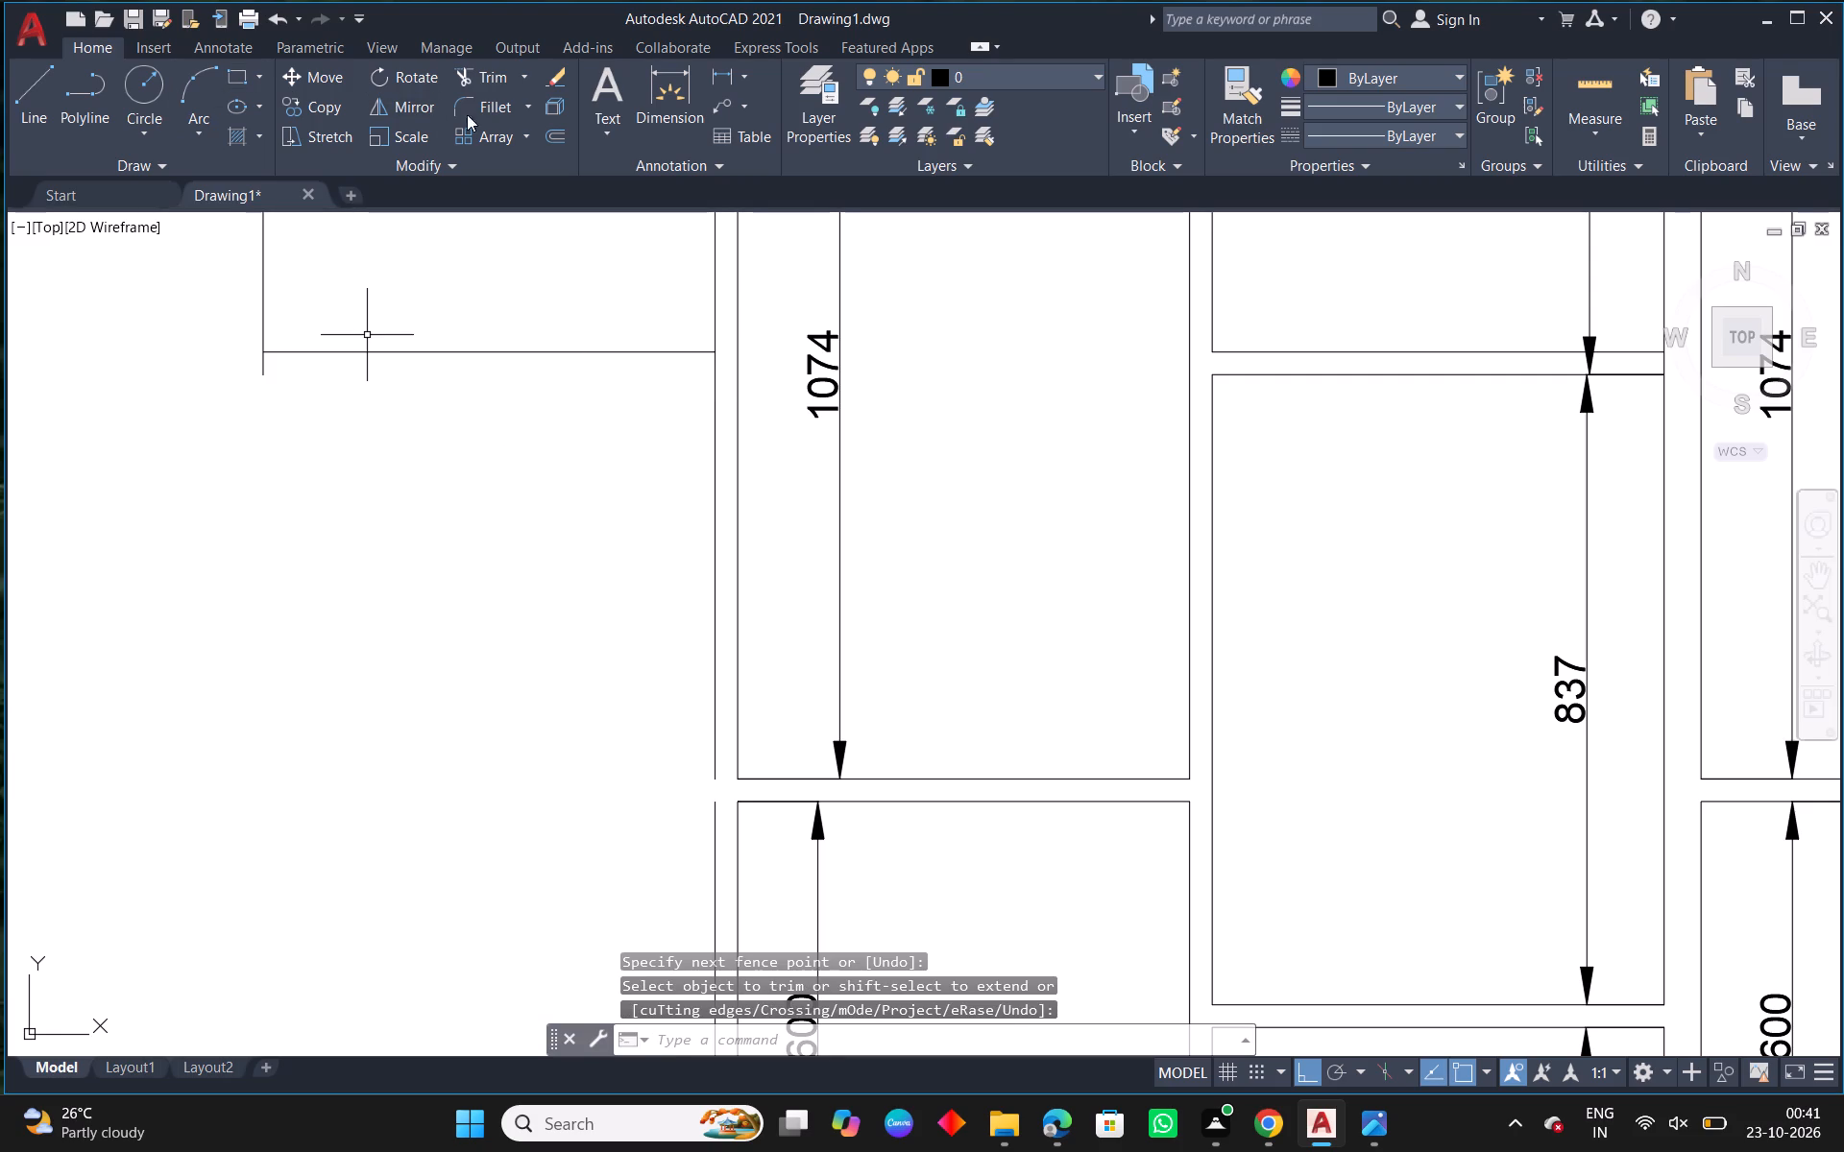
Fillet the outermost column's new shelf line with its outer vertical line to form a square corner.
click(477, 114)
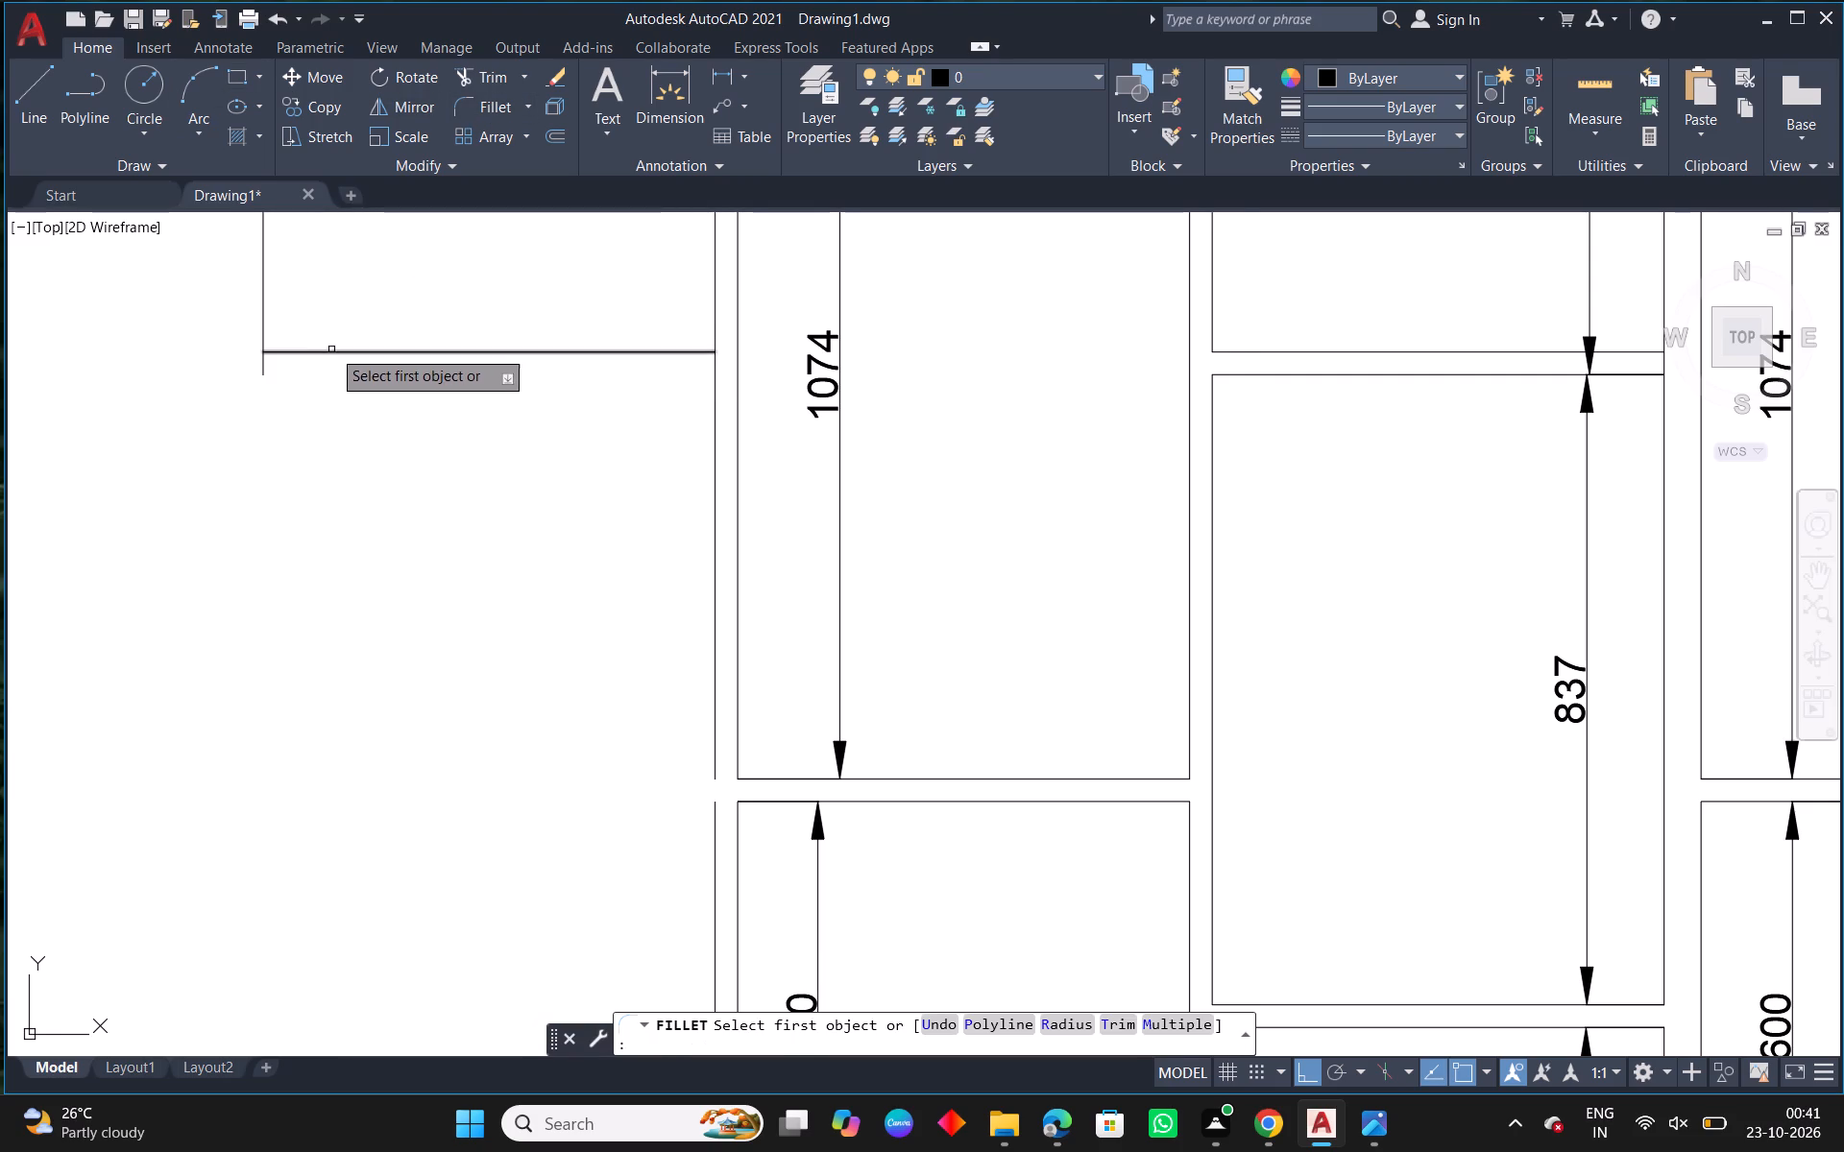
click(332, 348)
click(266, 338)
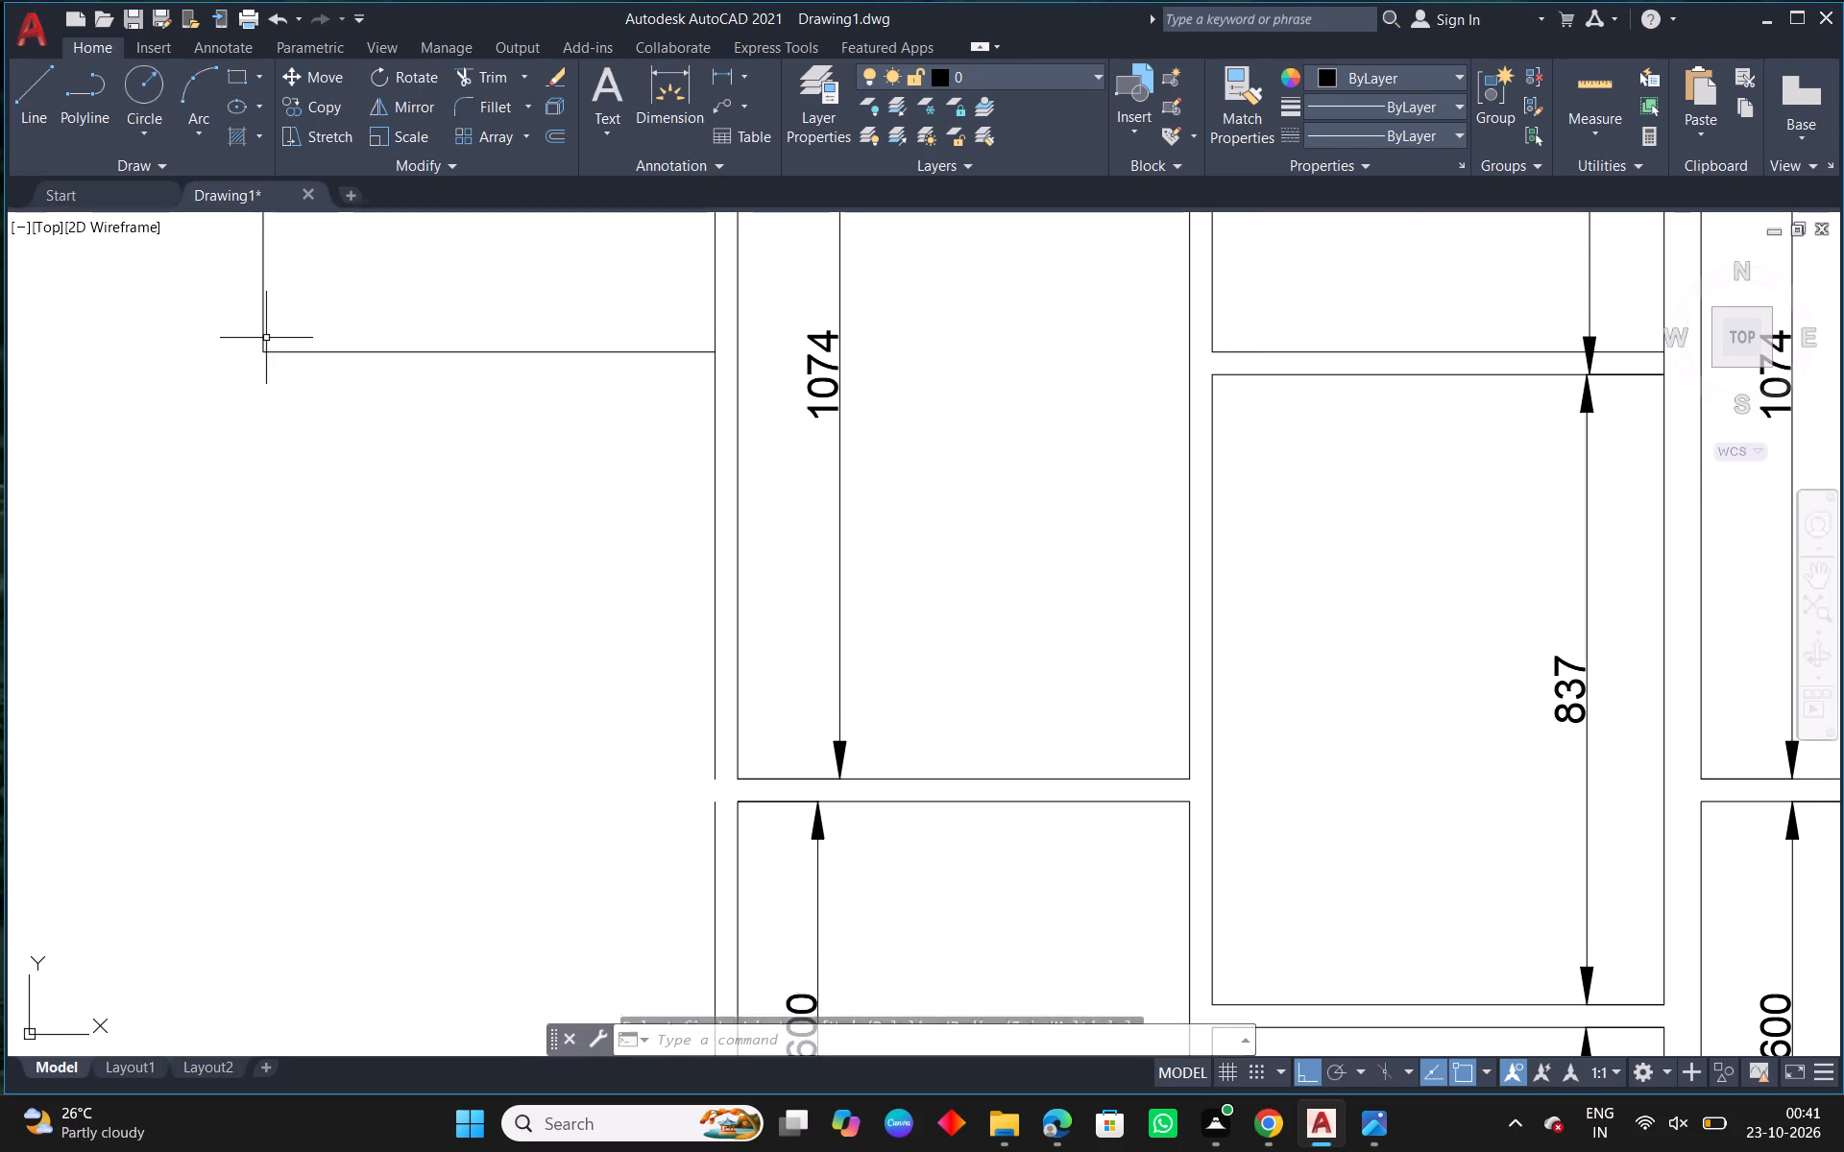
Remove the outermost column's bottom lines beside the base with Trim.
scroll(353, 399, down, 4)
scroll(392, 567, up, 2)
drag(408, 486, 394, 520)
click(378, 538)
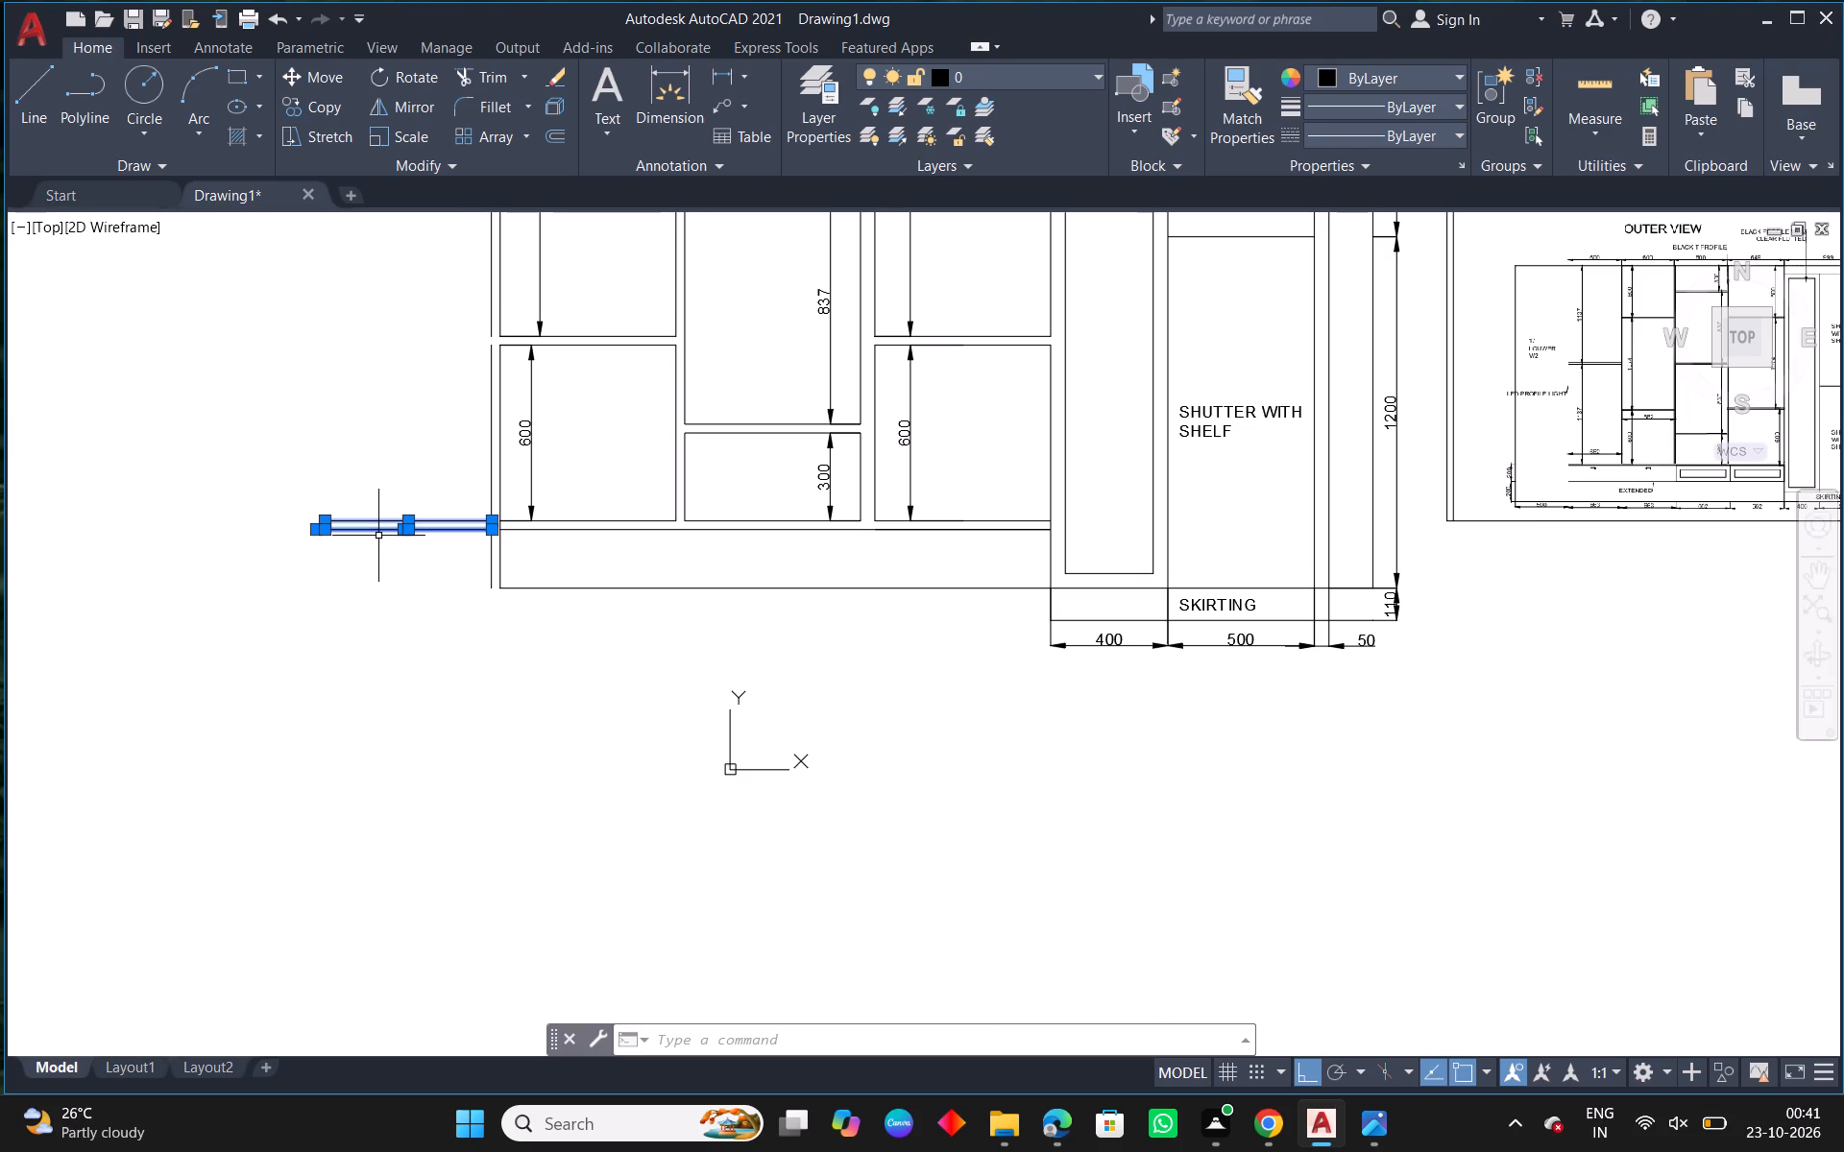
click(487, 83)
drag(427, 471, 407, 565)
right_click(333, 445)
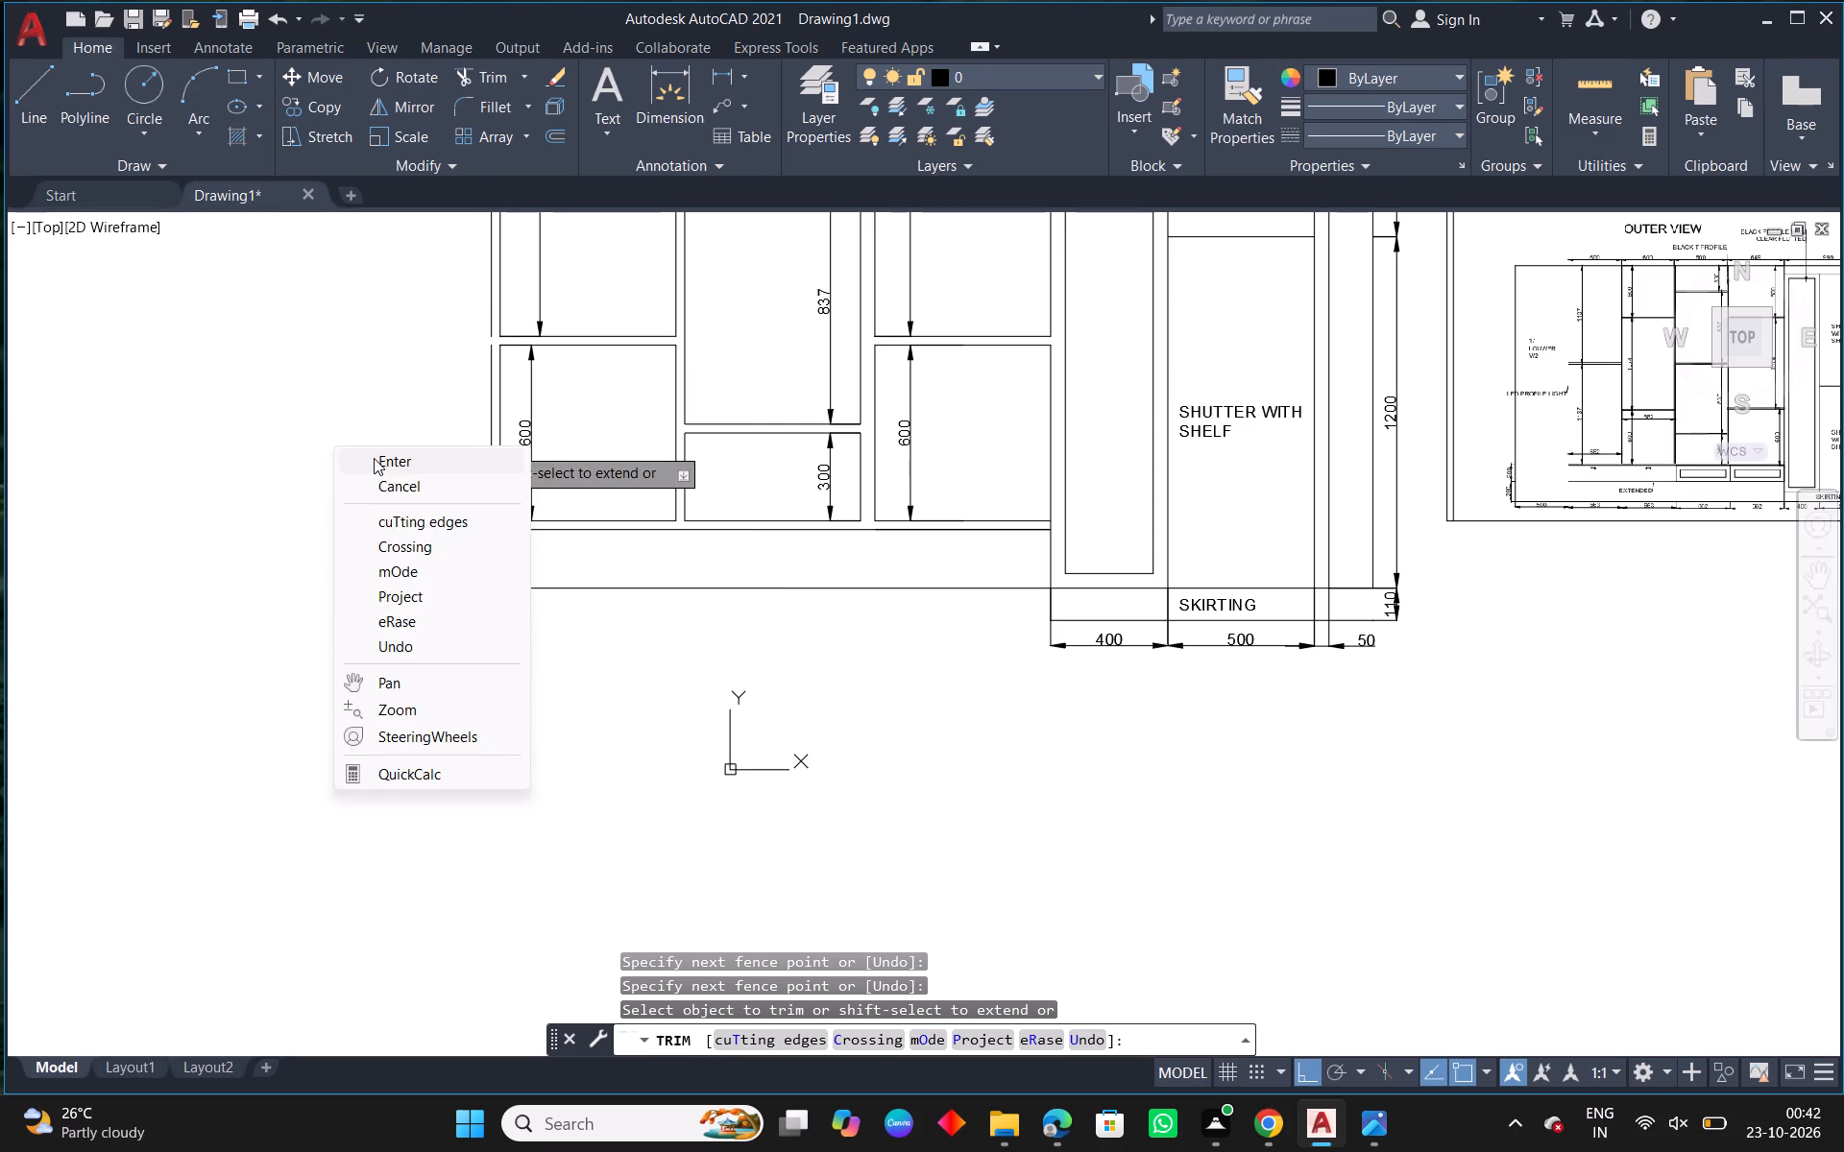
click(374, 458)
Dimension the height of the outermost column's upper compartment, placing the dimension just inside its outer vertical line.
scroll(505, 477, down, 1)
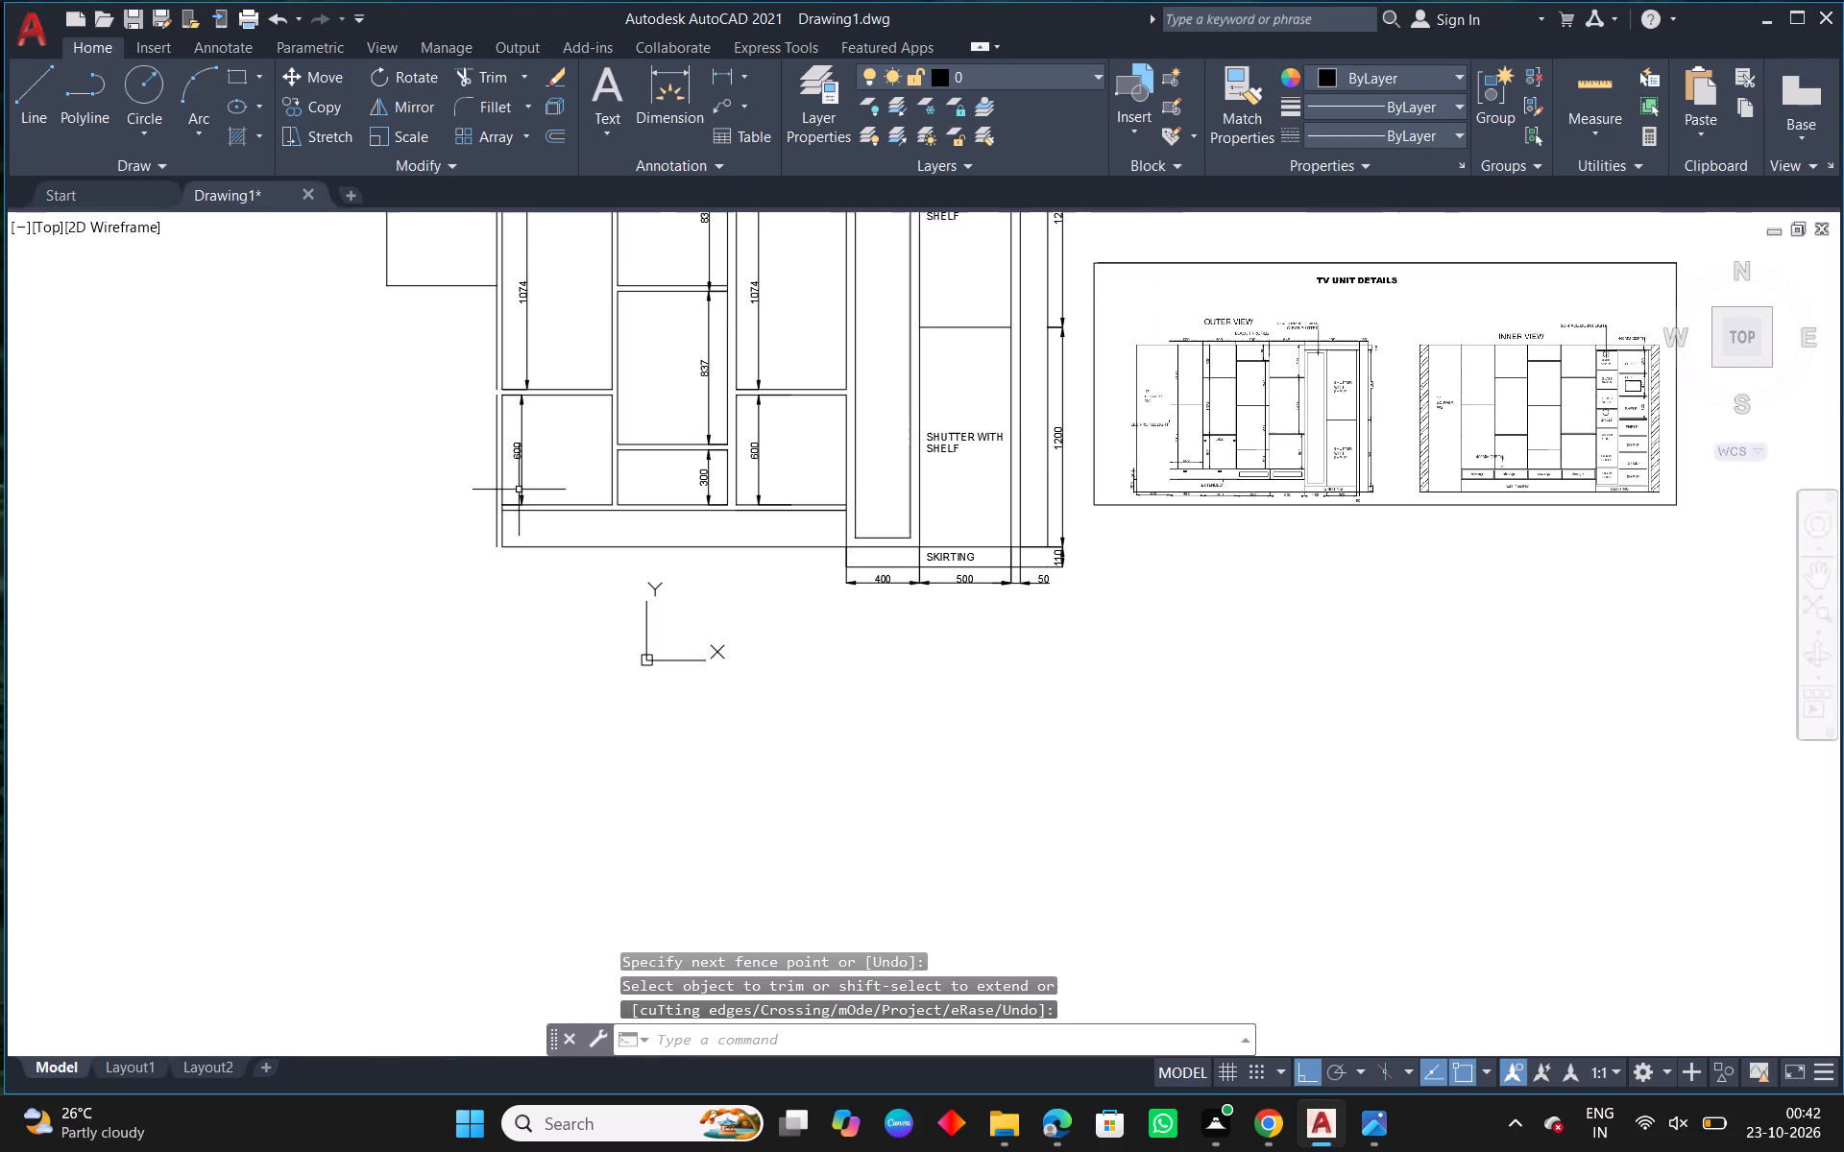
middle_drag(450, 371, 477, 595)
scroll(464, 291, up, 1)
middle_drag(488, 353, 471, 373)
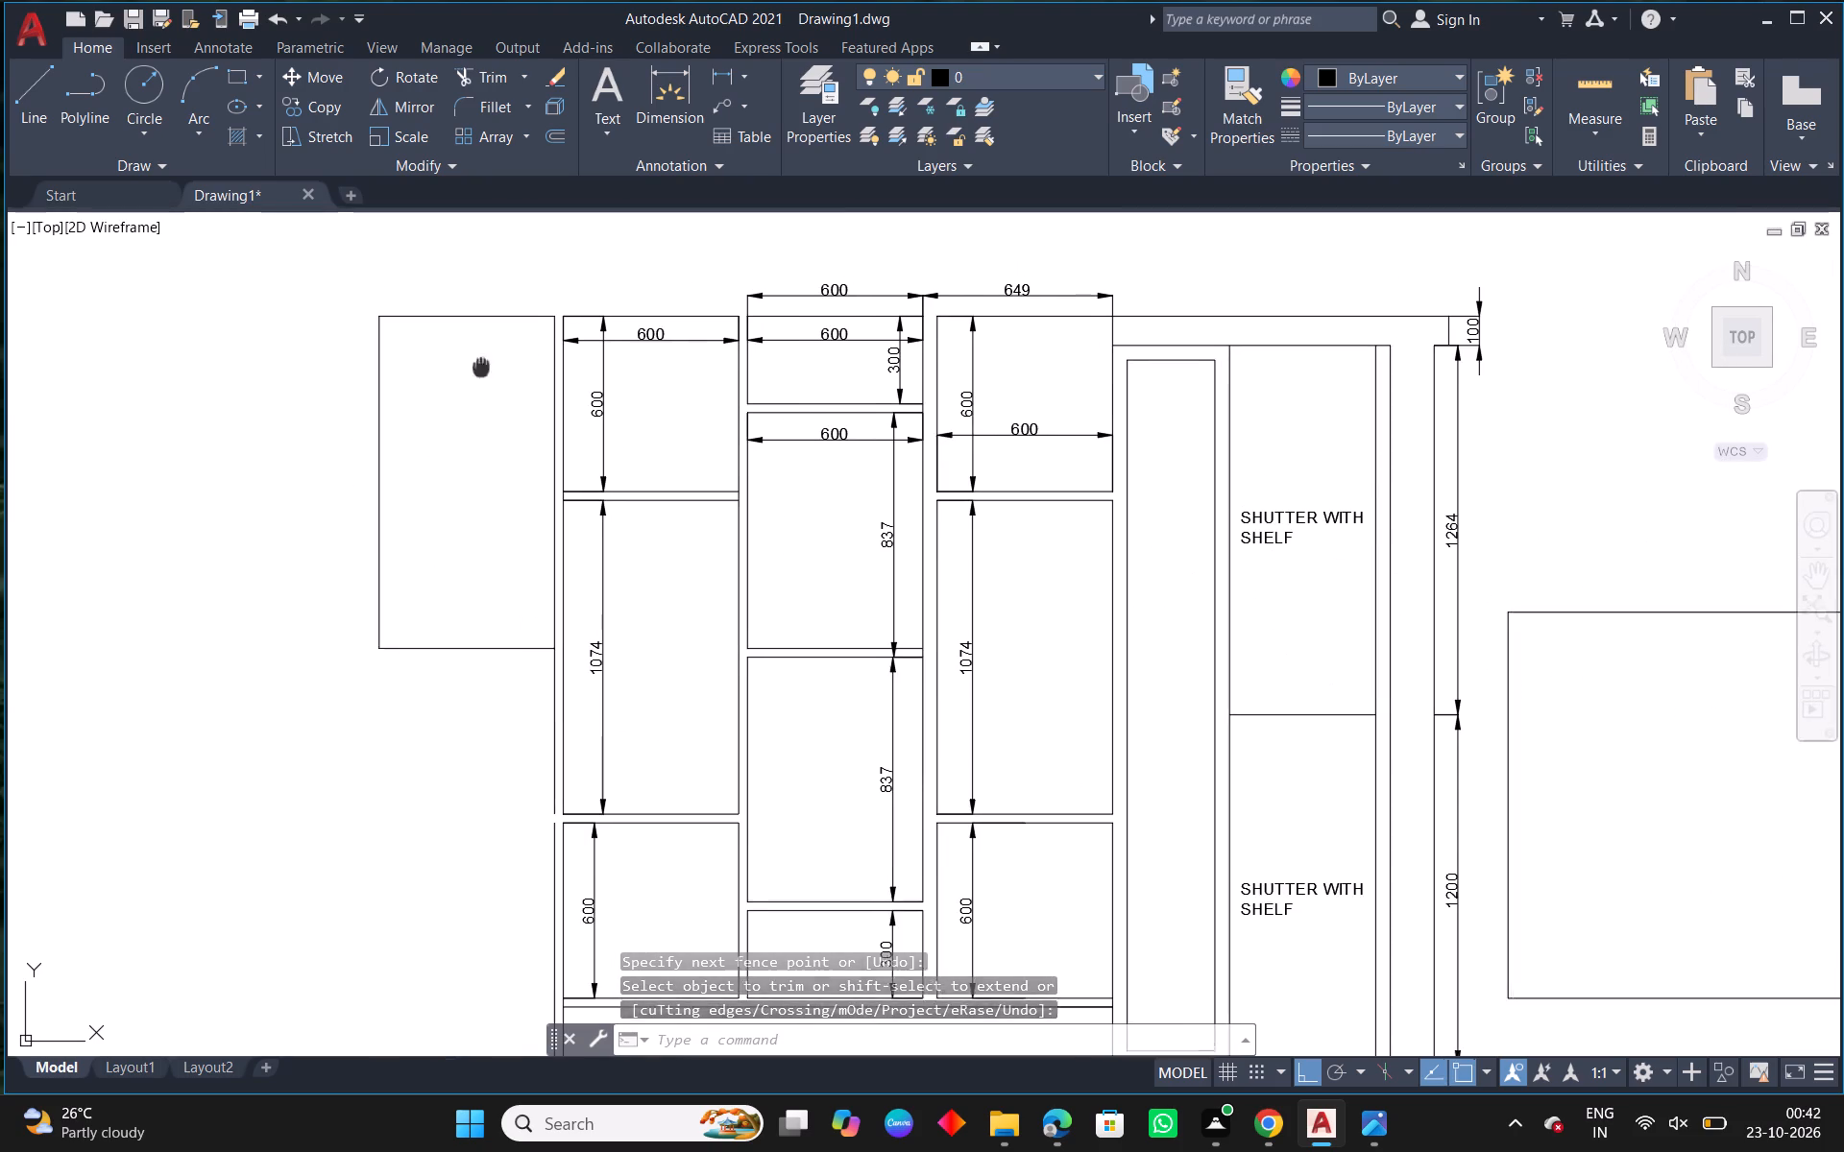
middle_drag(471, 373, 462, 385)
click(672, 108)
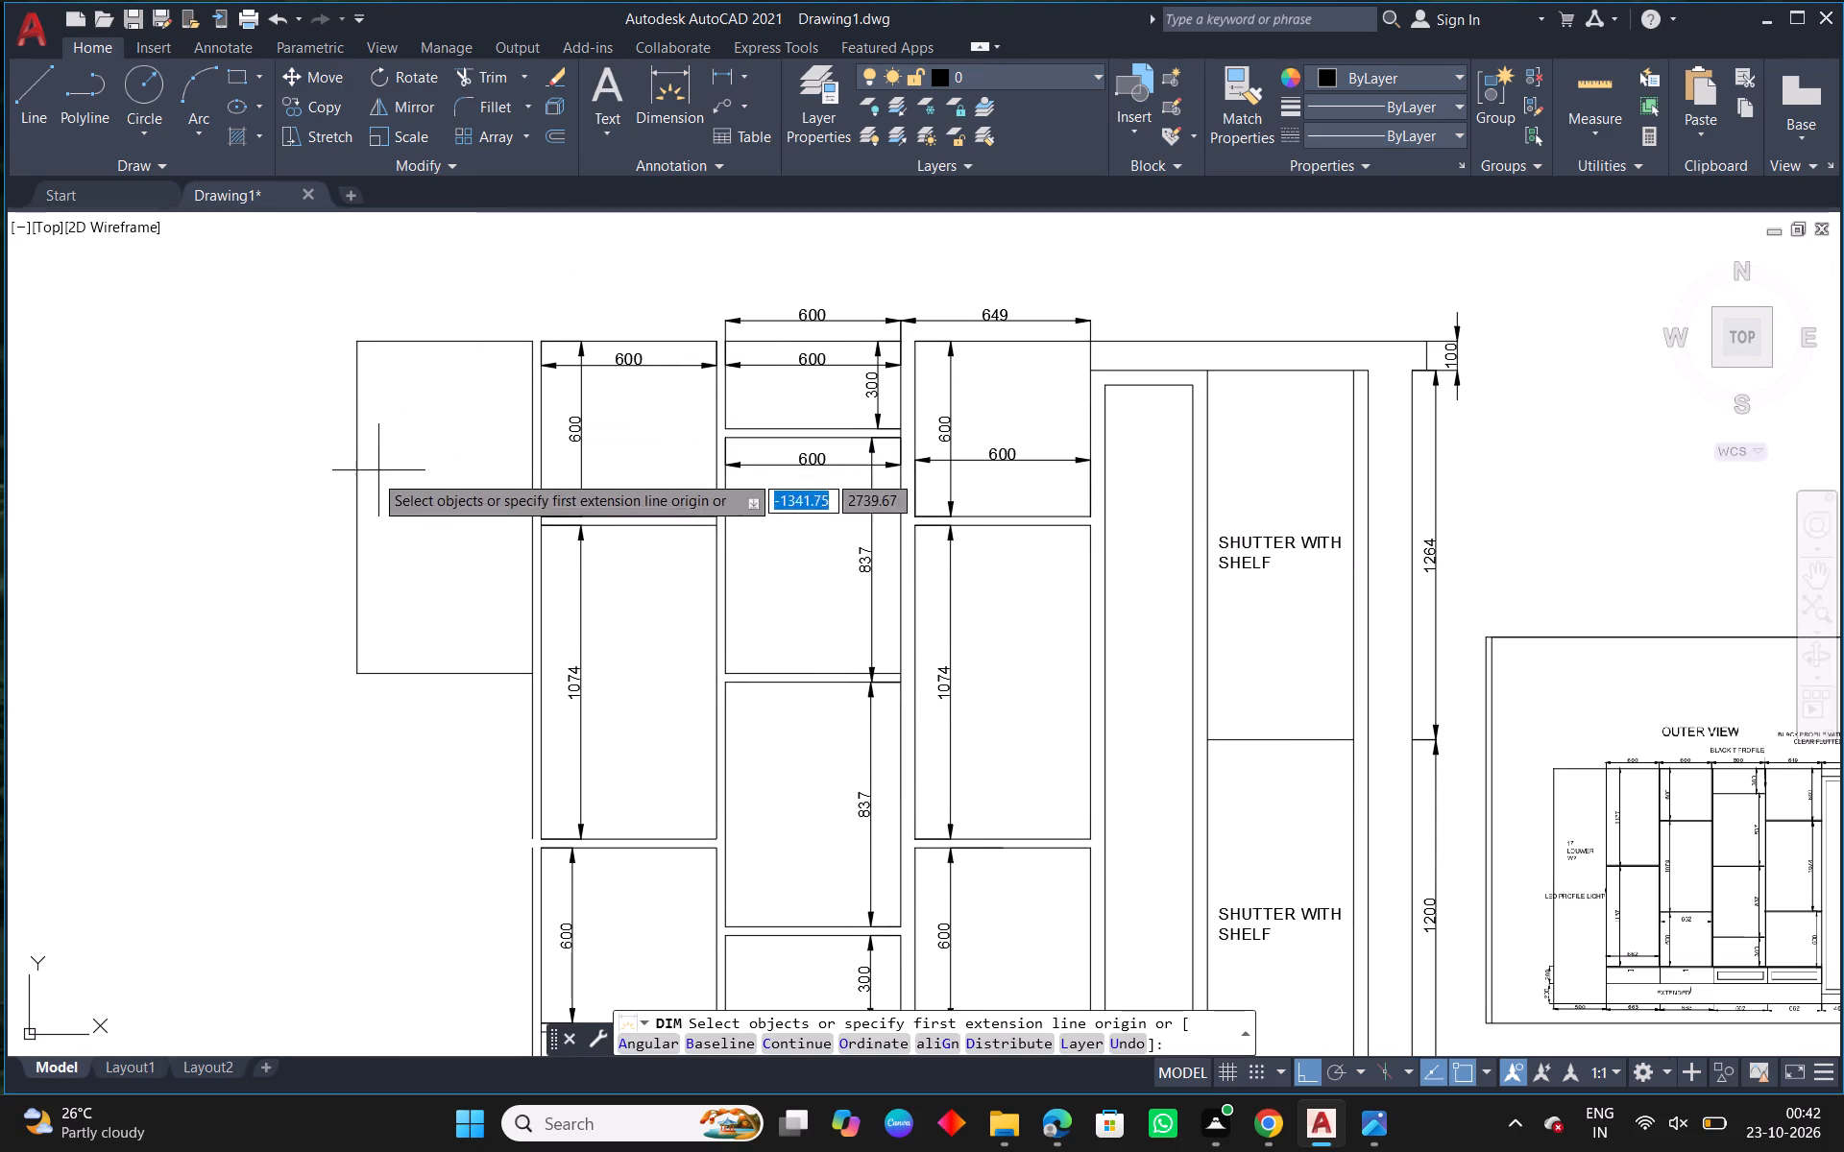
click(361, 484)
click(389, 482)
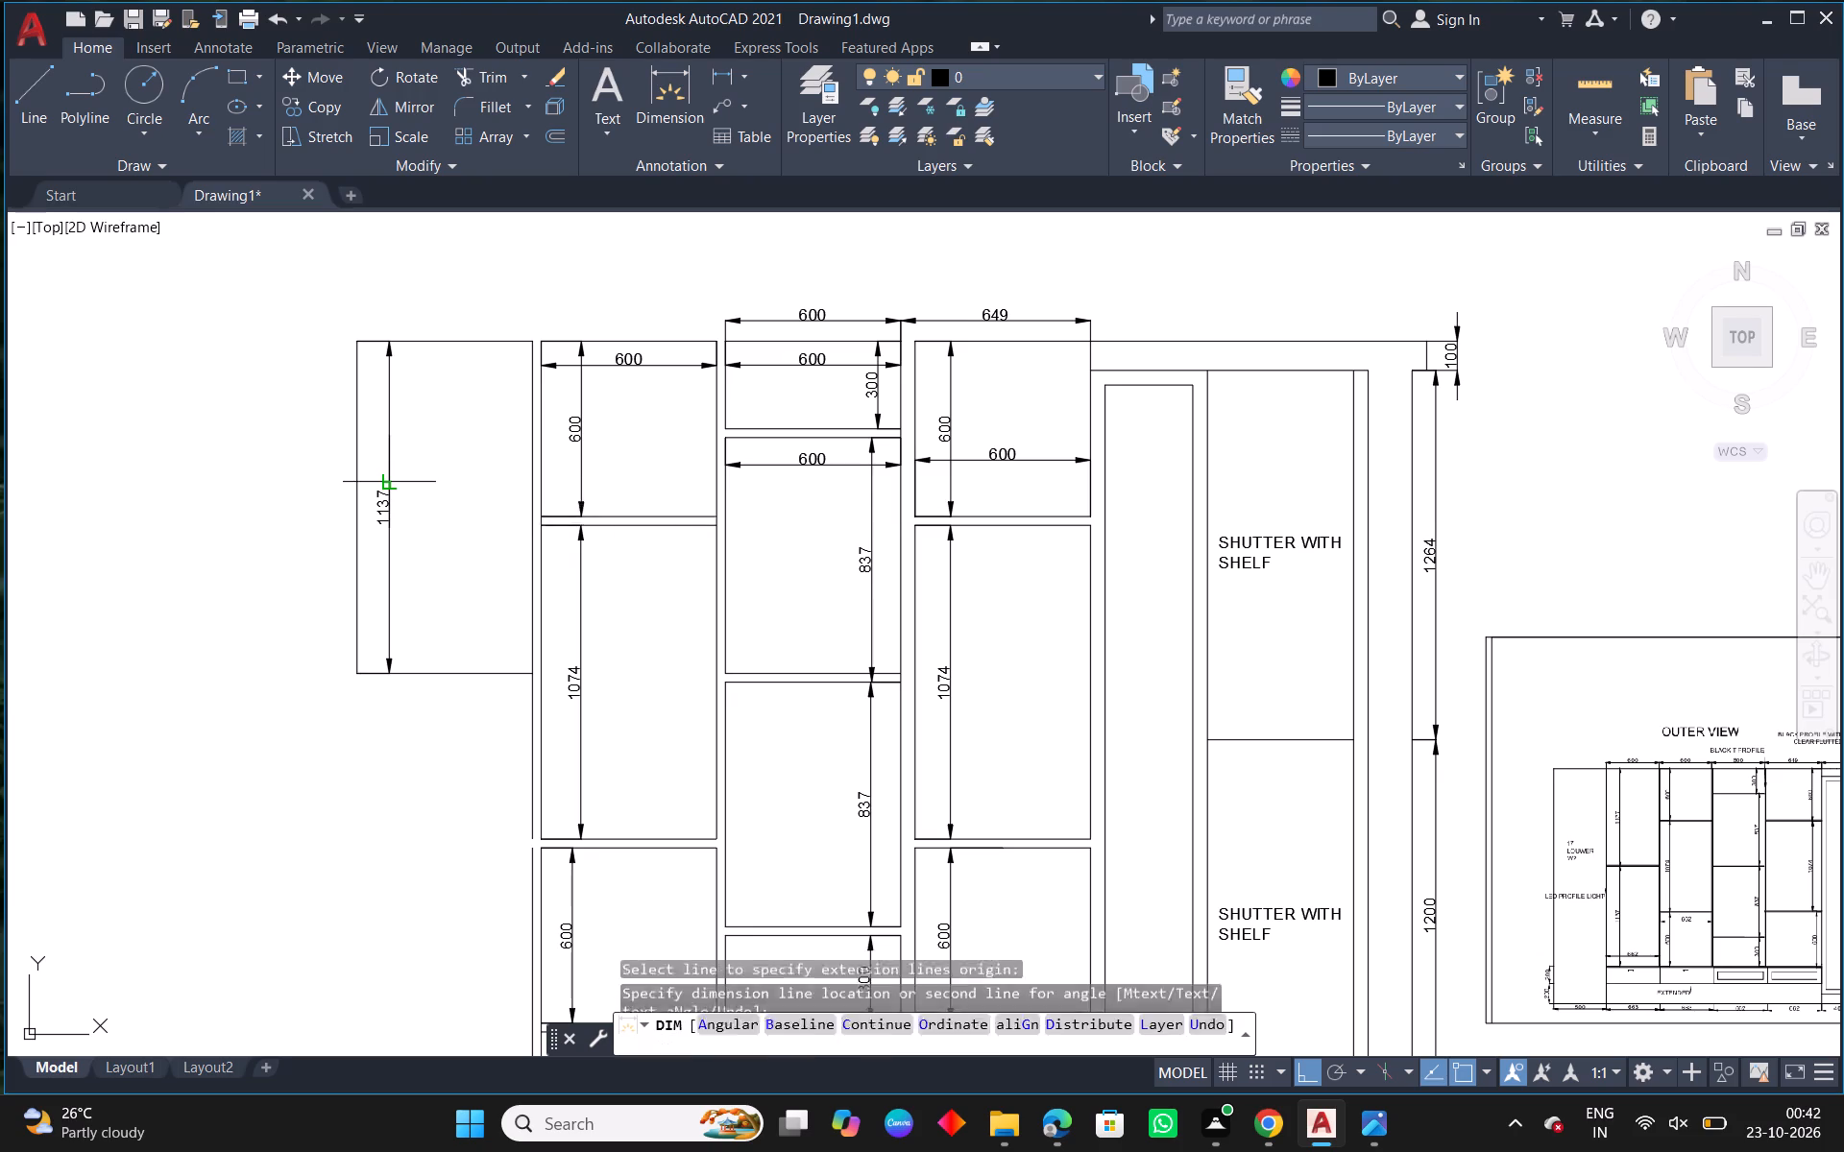
Offset the outermost column's shelf line 30 downward to form the shelf thickness.
right_click(387, 481)
click(436, 490)
middle_drag(497, 519, 444, 395)
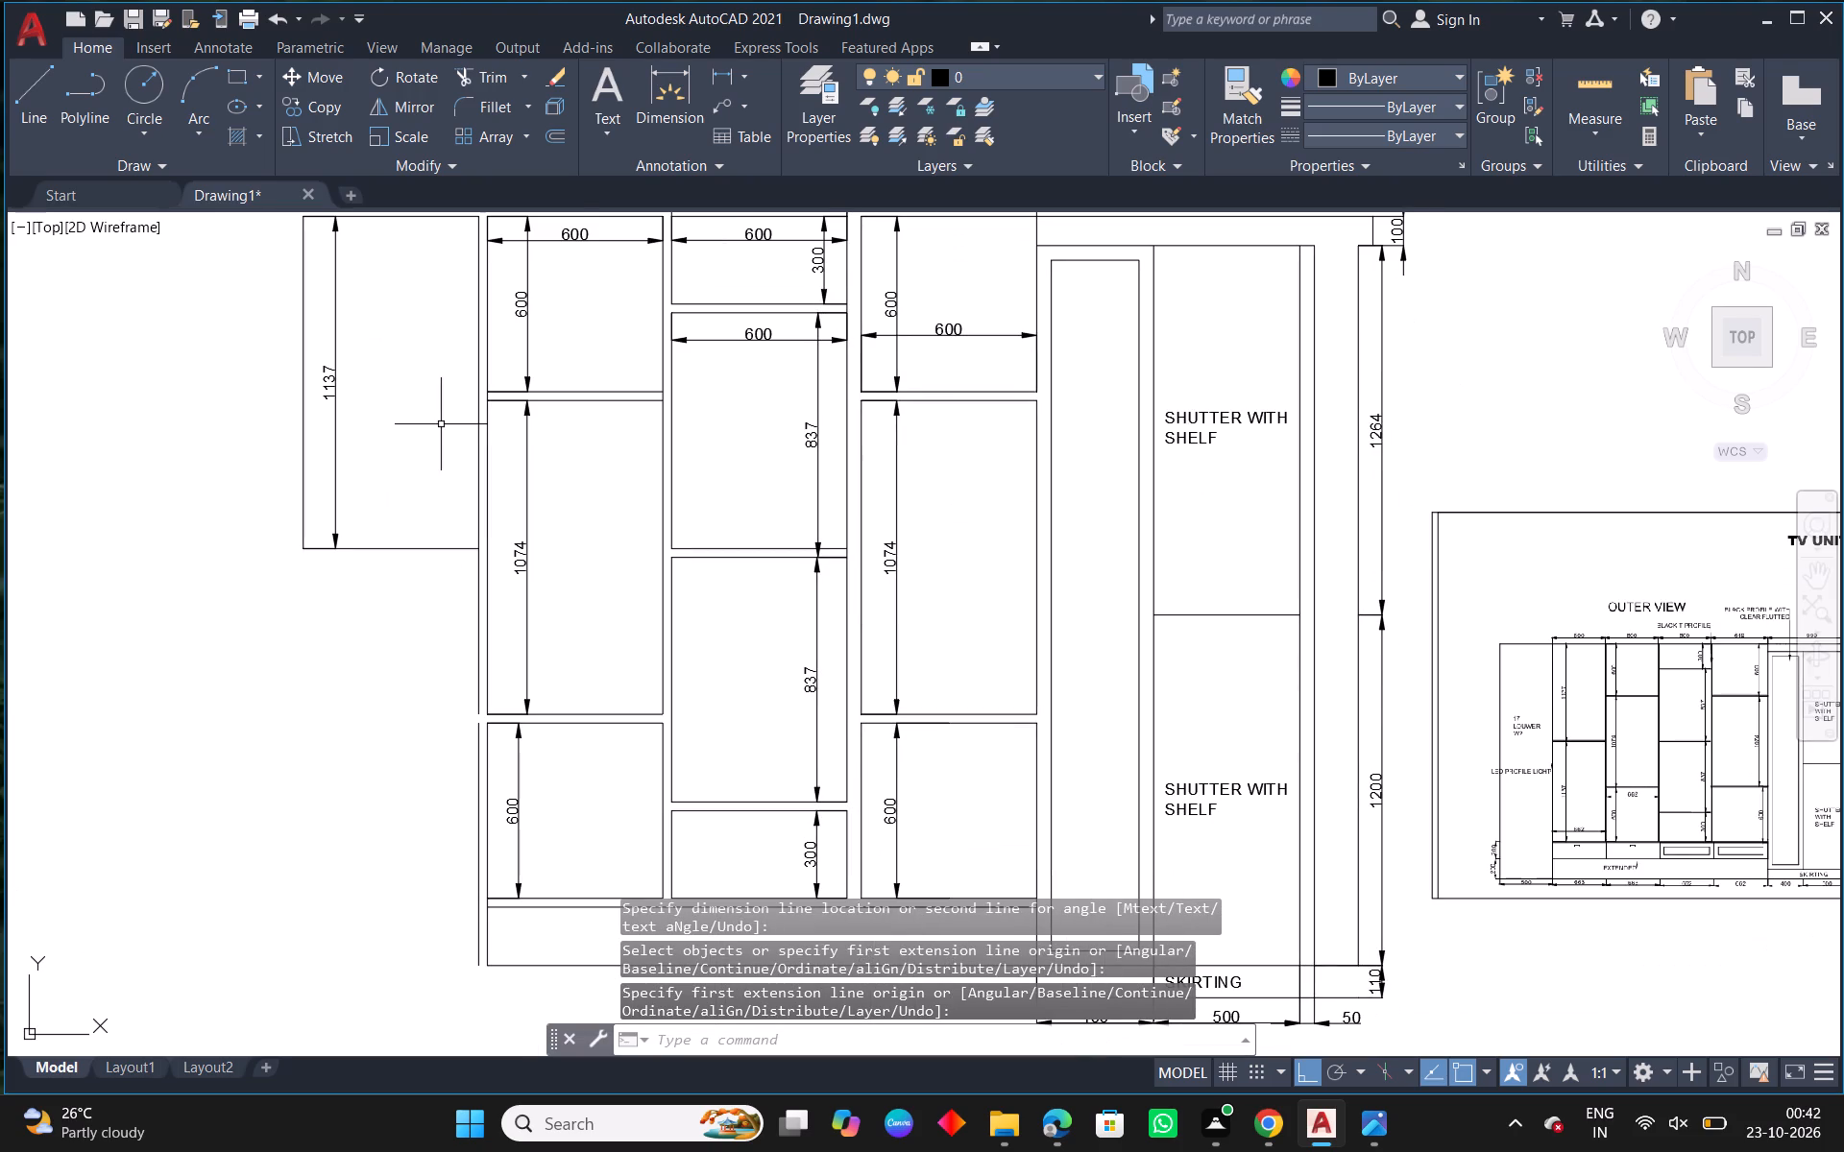
text(O 30)
key(Return)
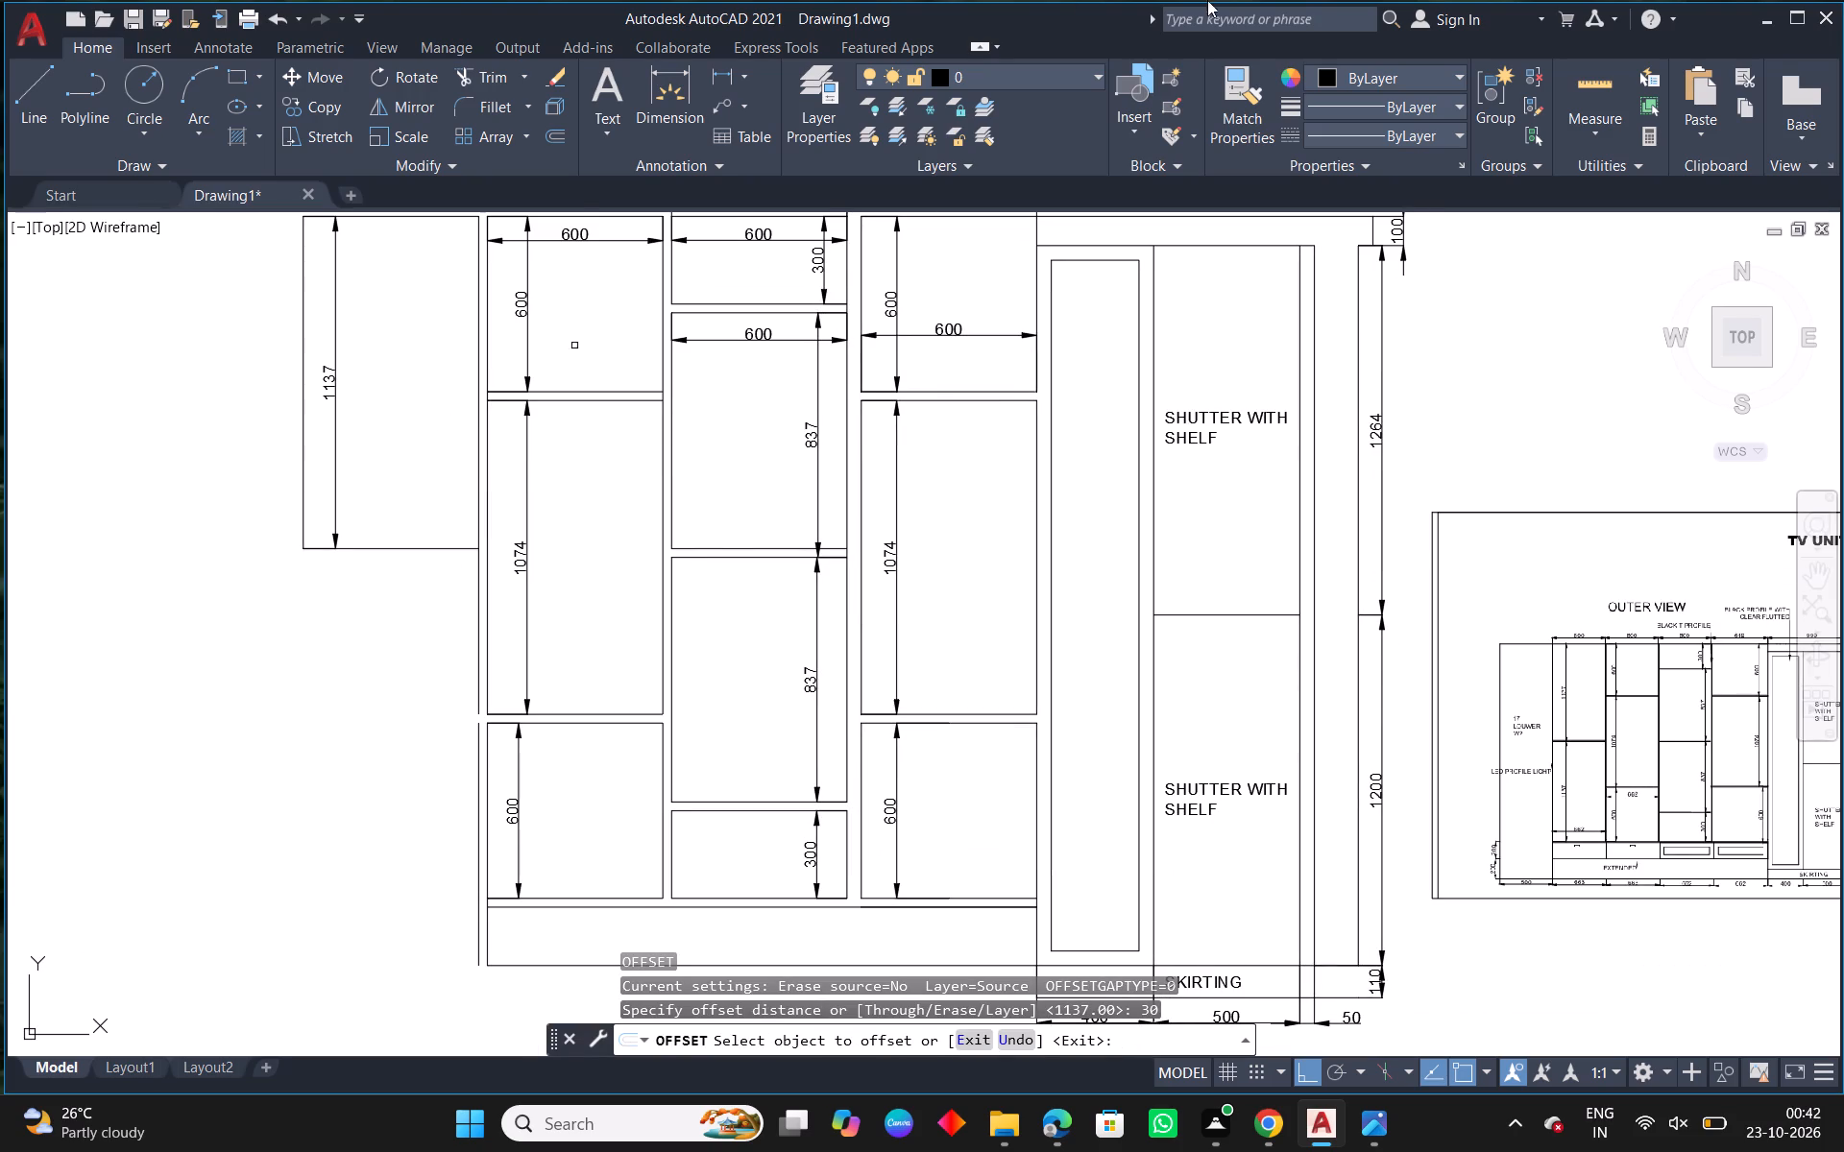
click(420, 548)
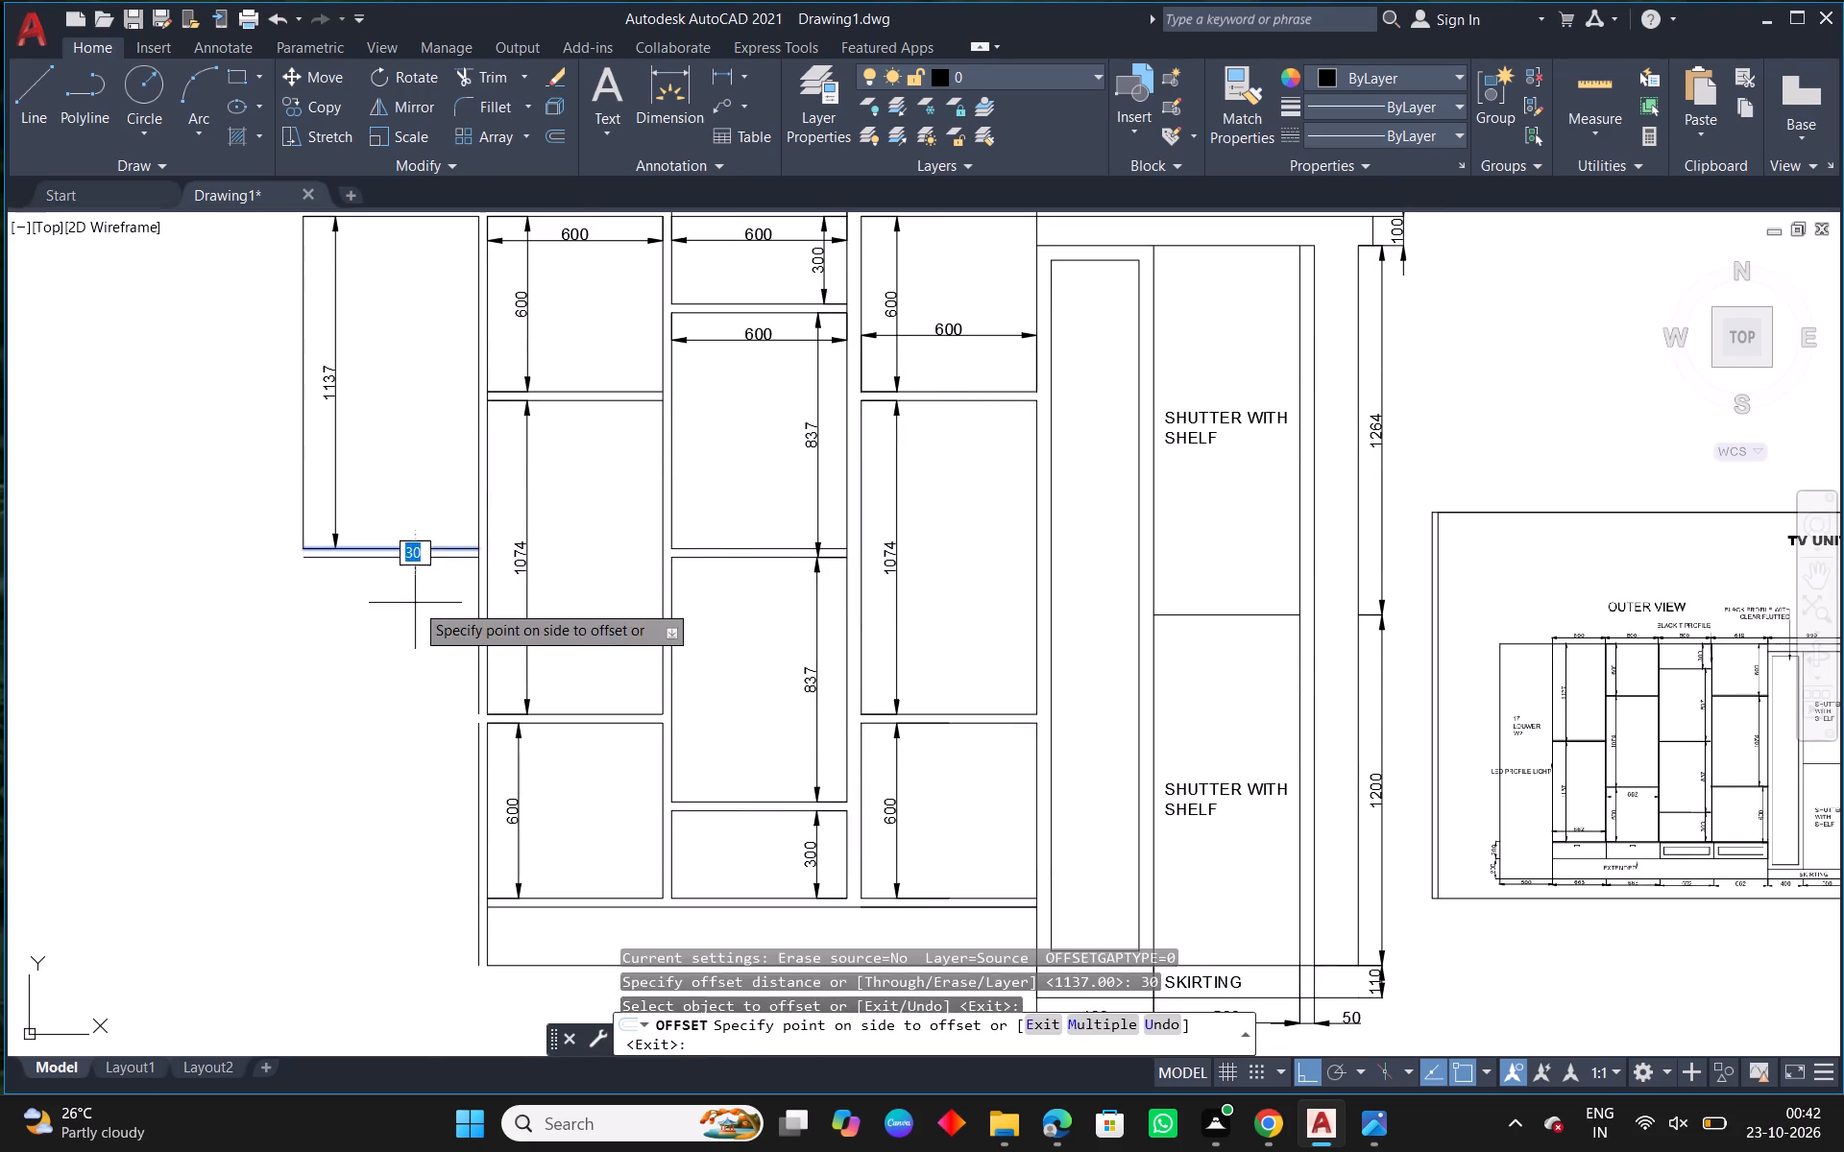
click(415, 603)
right_click(415, 603)
click(479, 620)
Offset the lower of the outermost column's two shelf lines 1137 downward to mark the lower compartment's bottom.
text(O 1137)
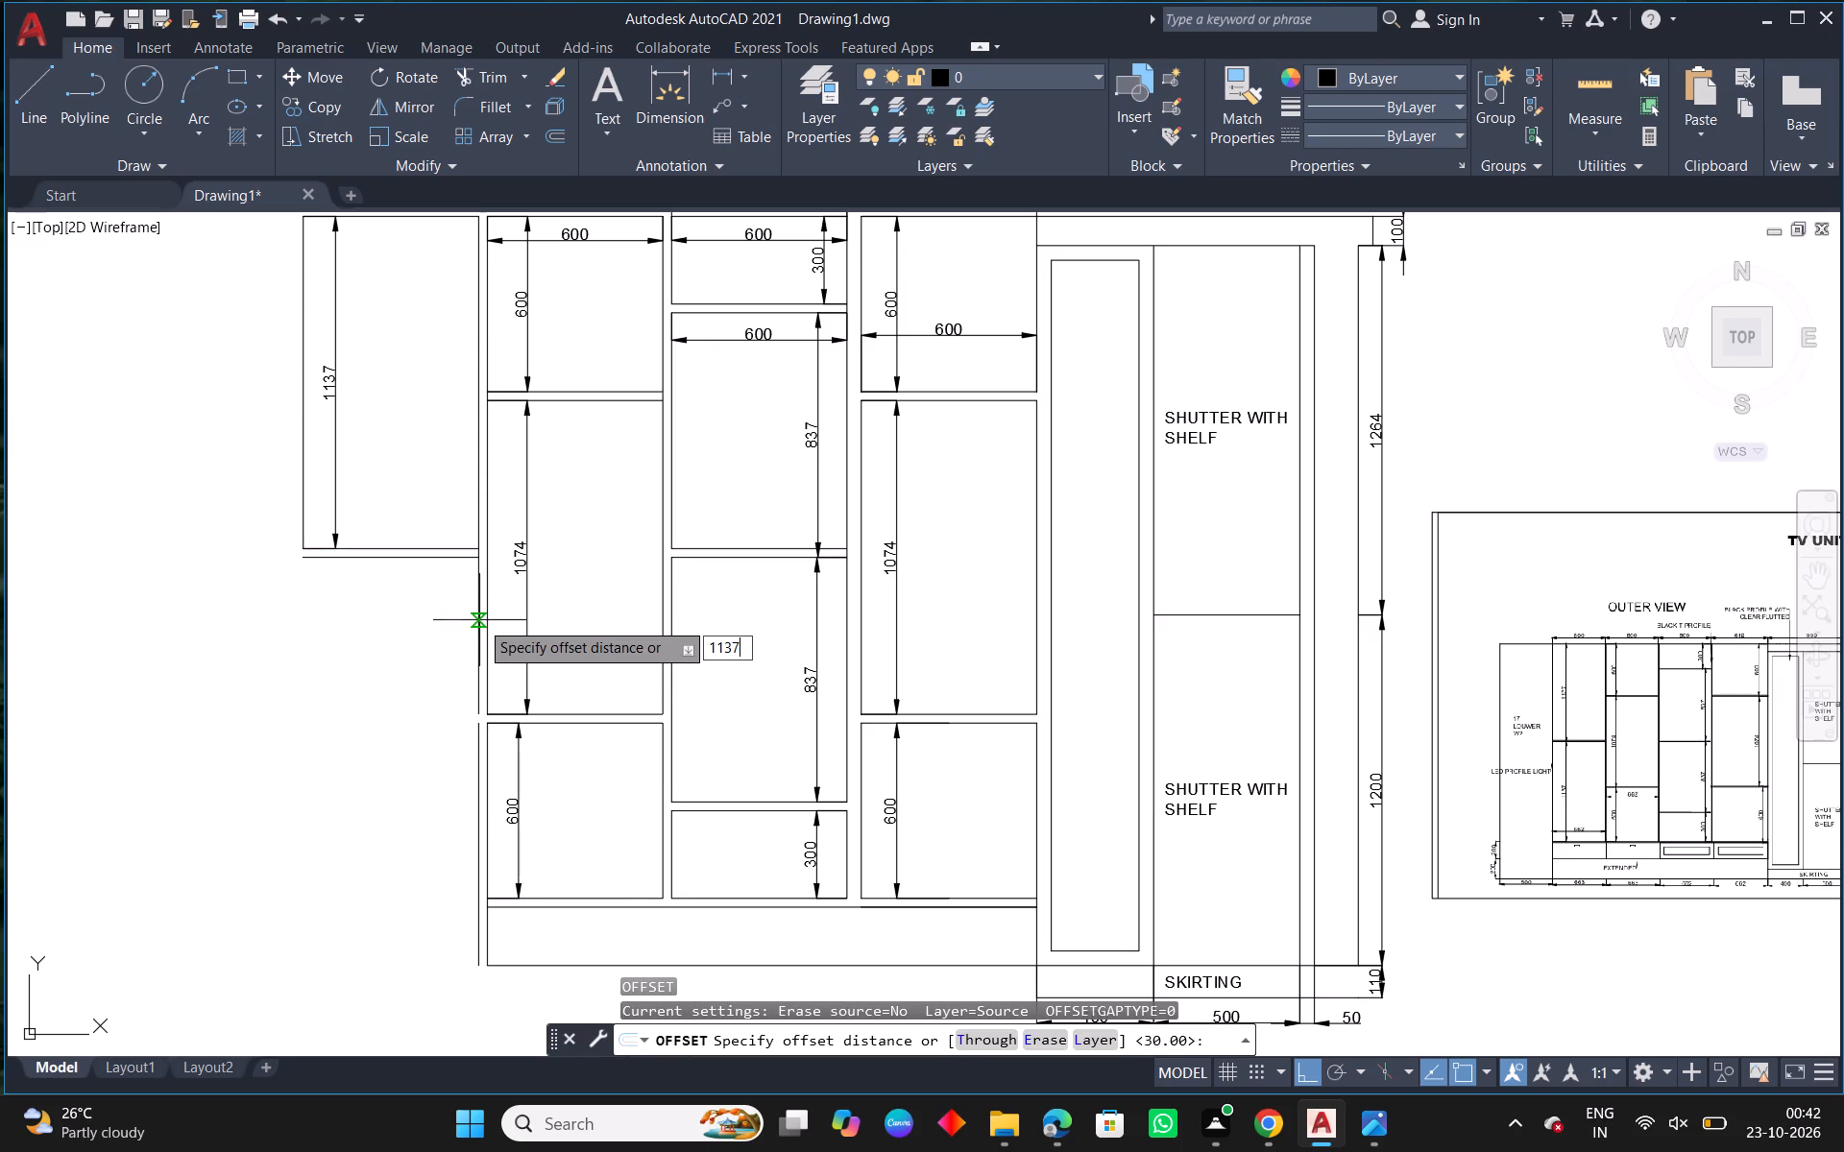
key(Return)
click(450, 559)
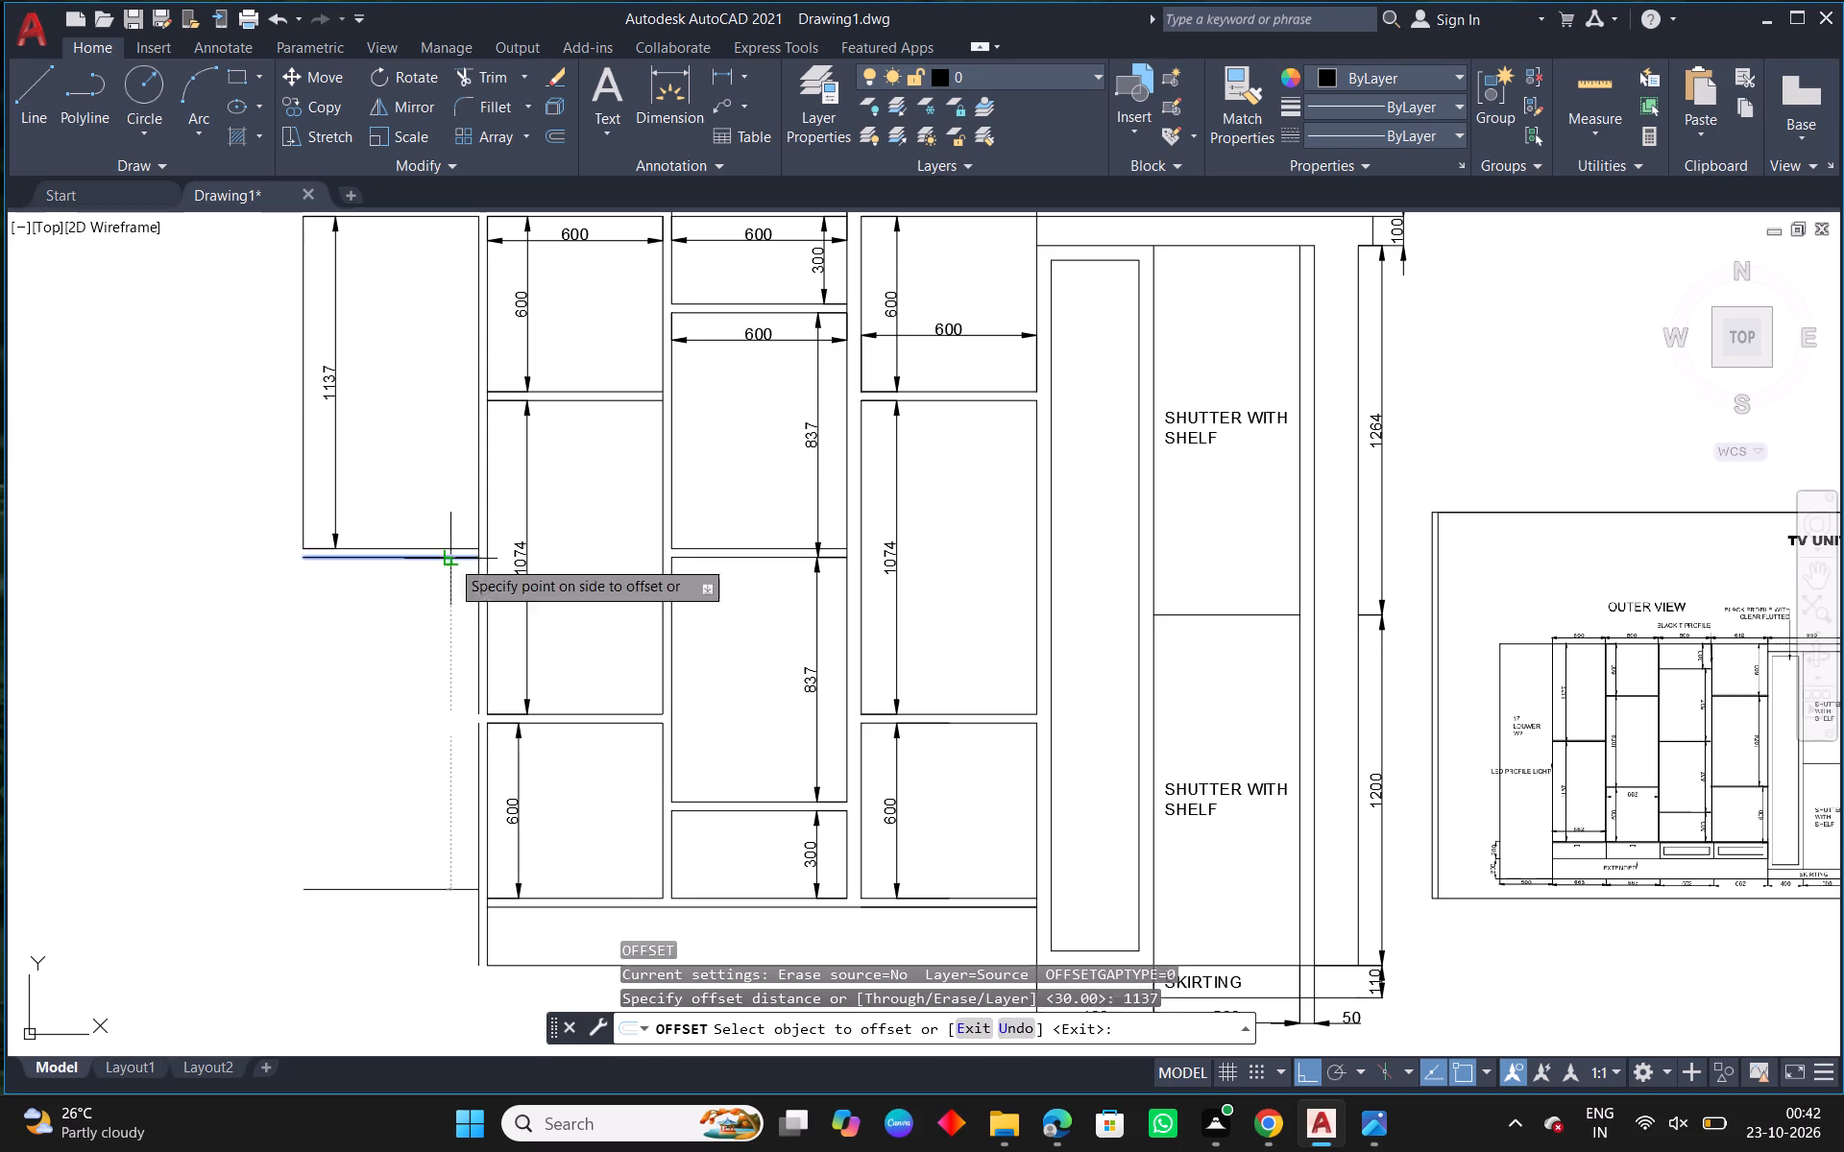
click(440, 655)
middle_drag(447, 734, 452, 532)
right_click(373, 574)
click(432, 585)
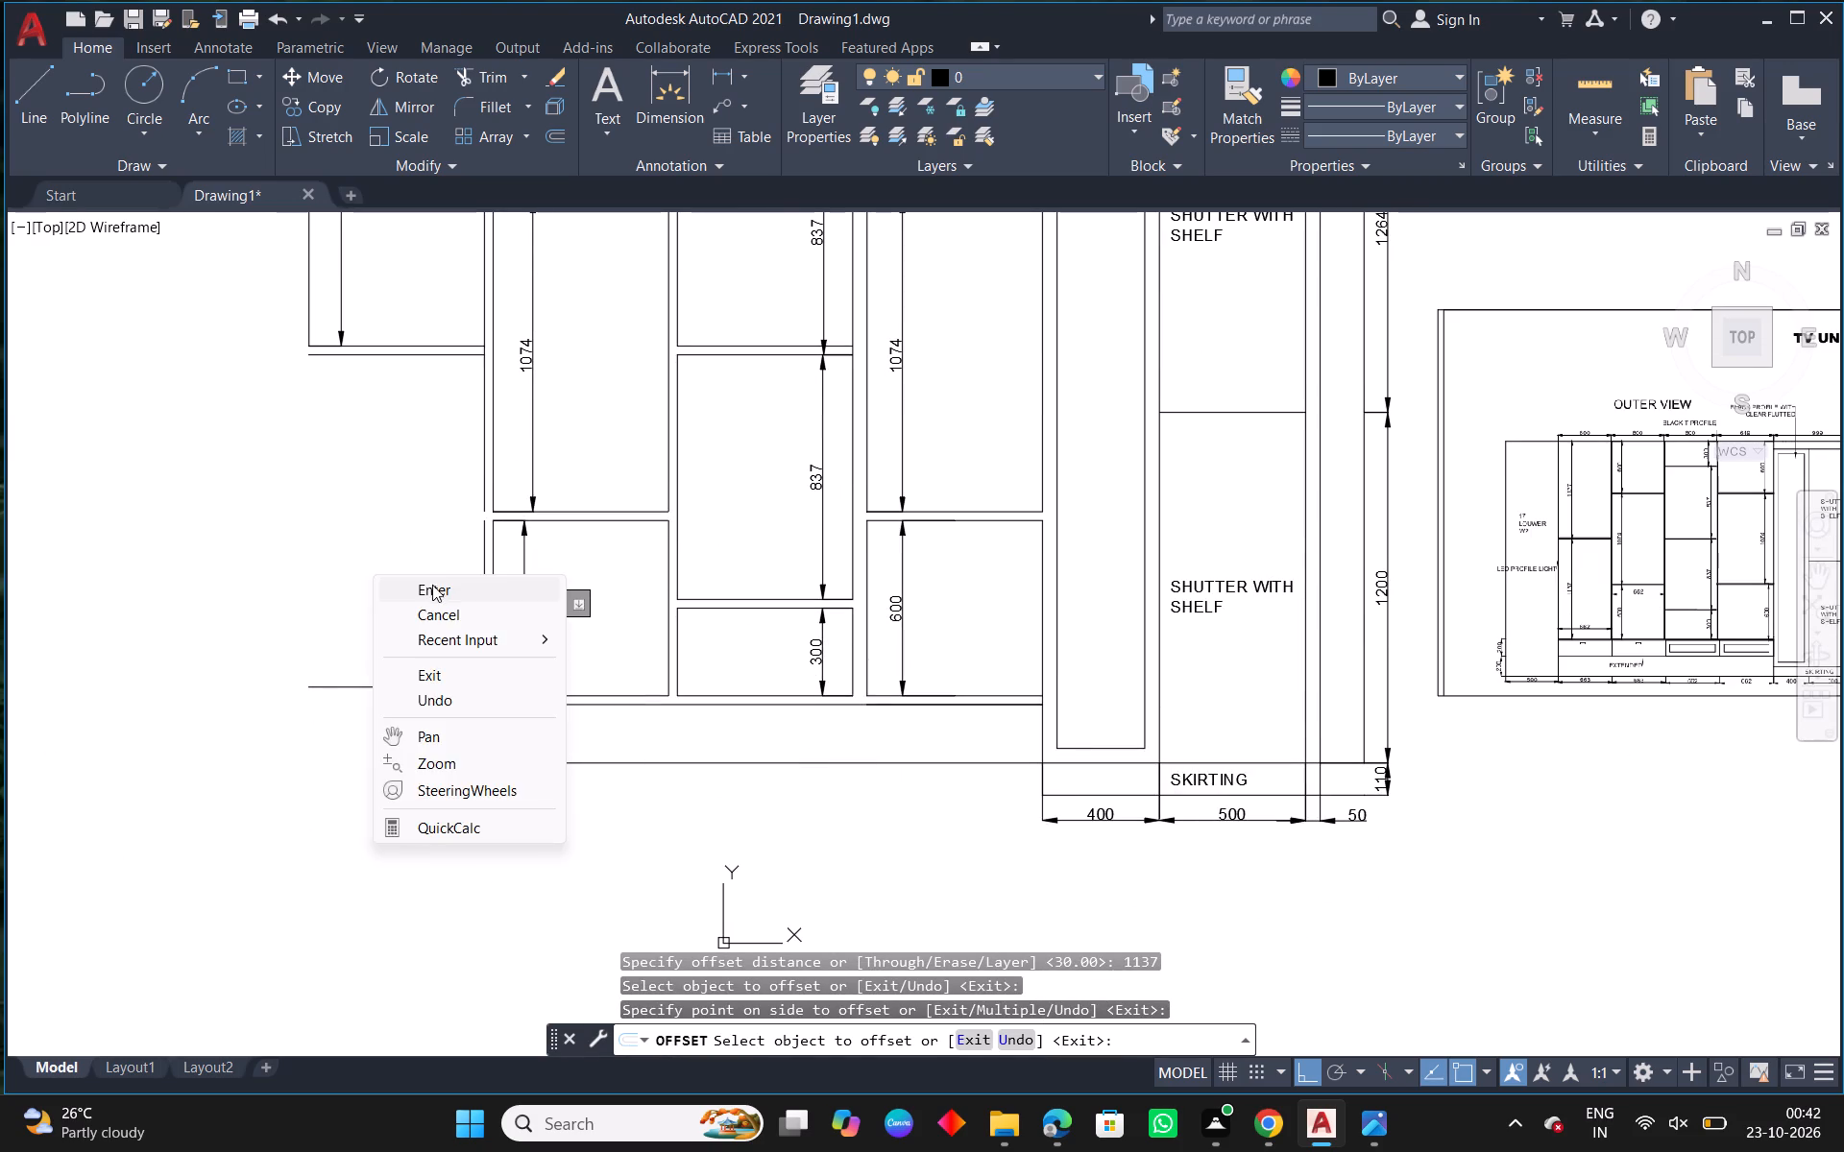
Examine the reference image's outer view for the dimensions of the columns' lower compartments and the base.
scroll(421, 719, up, 1)
scroll(457, 668, down, 4)
scroll(748, 642, up, 4)
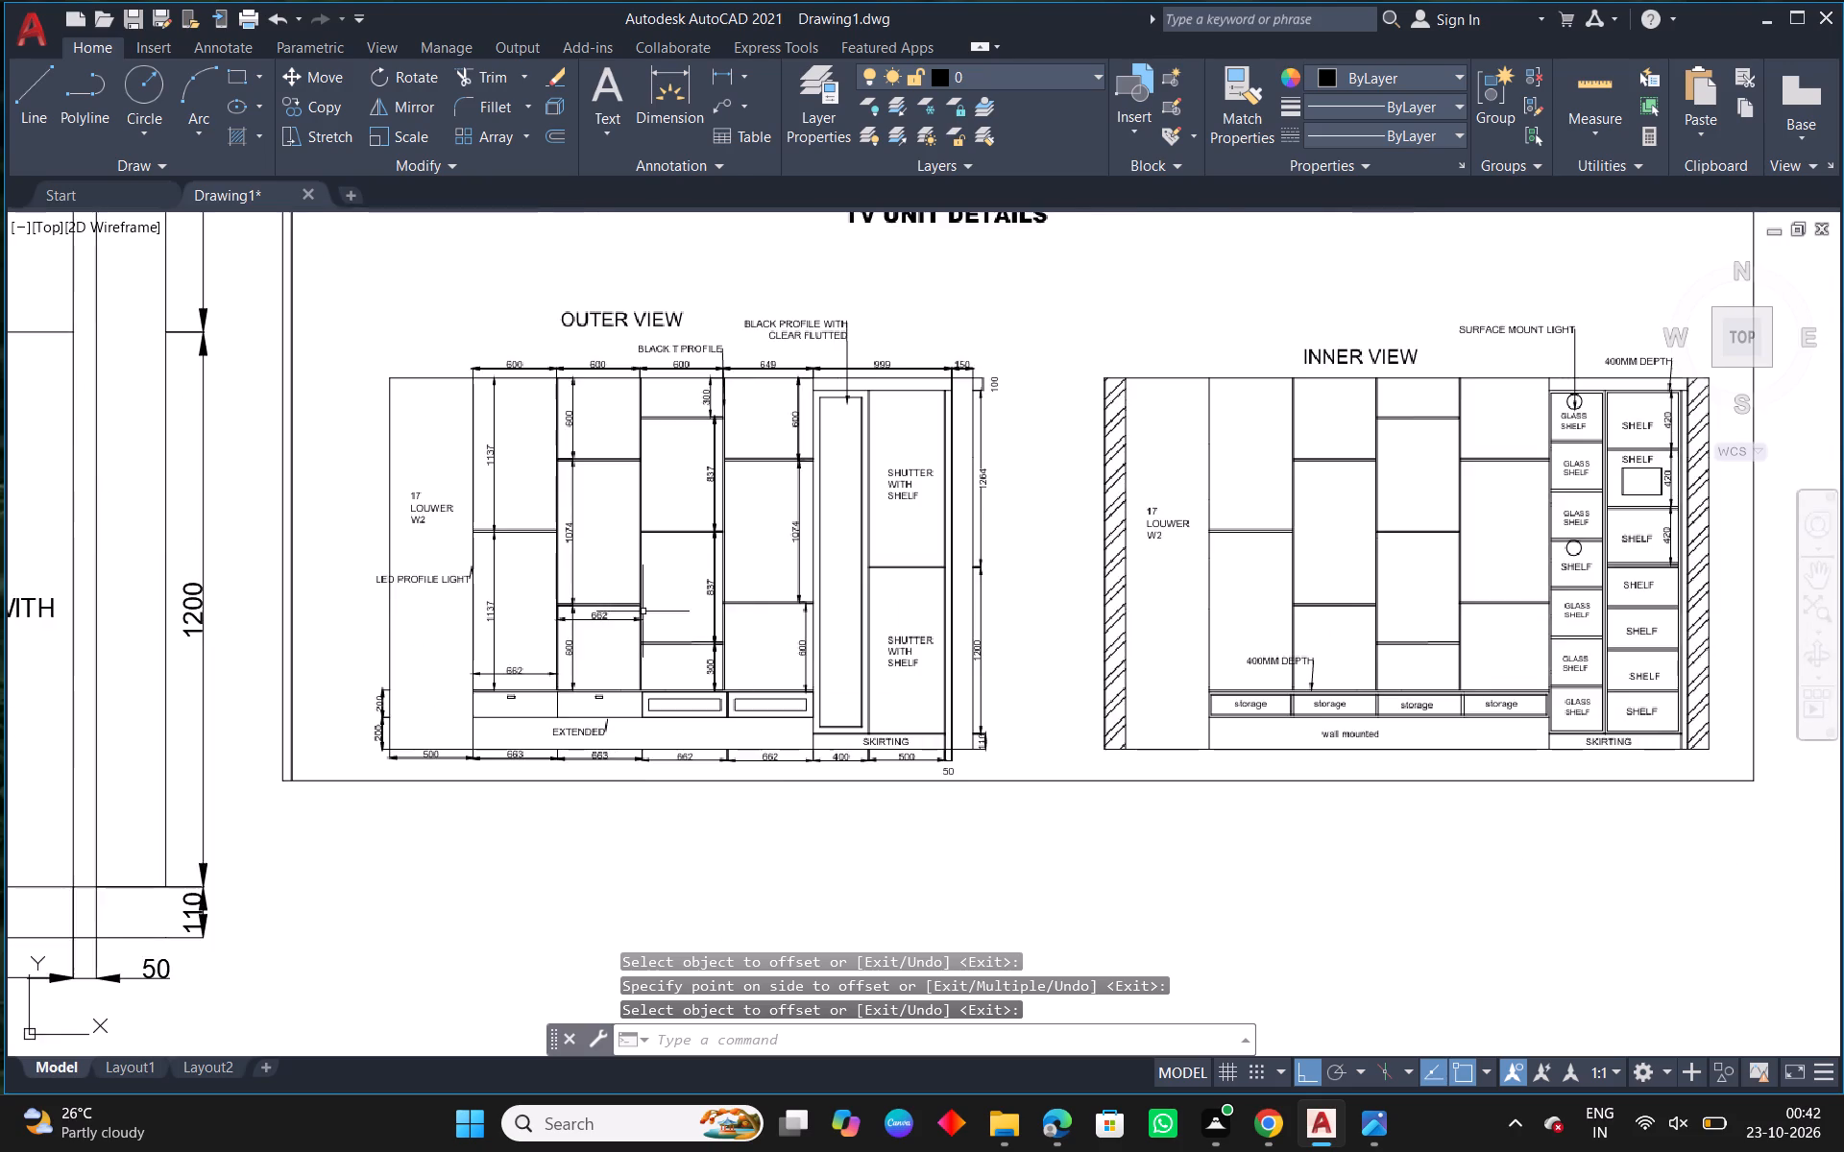
scroll(635, 611, up, 2)
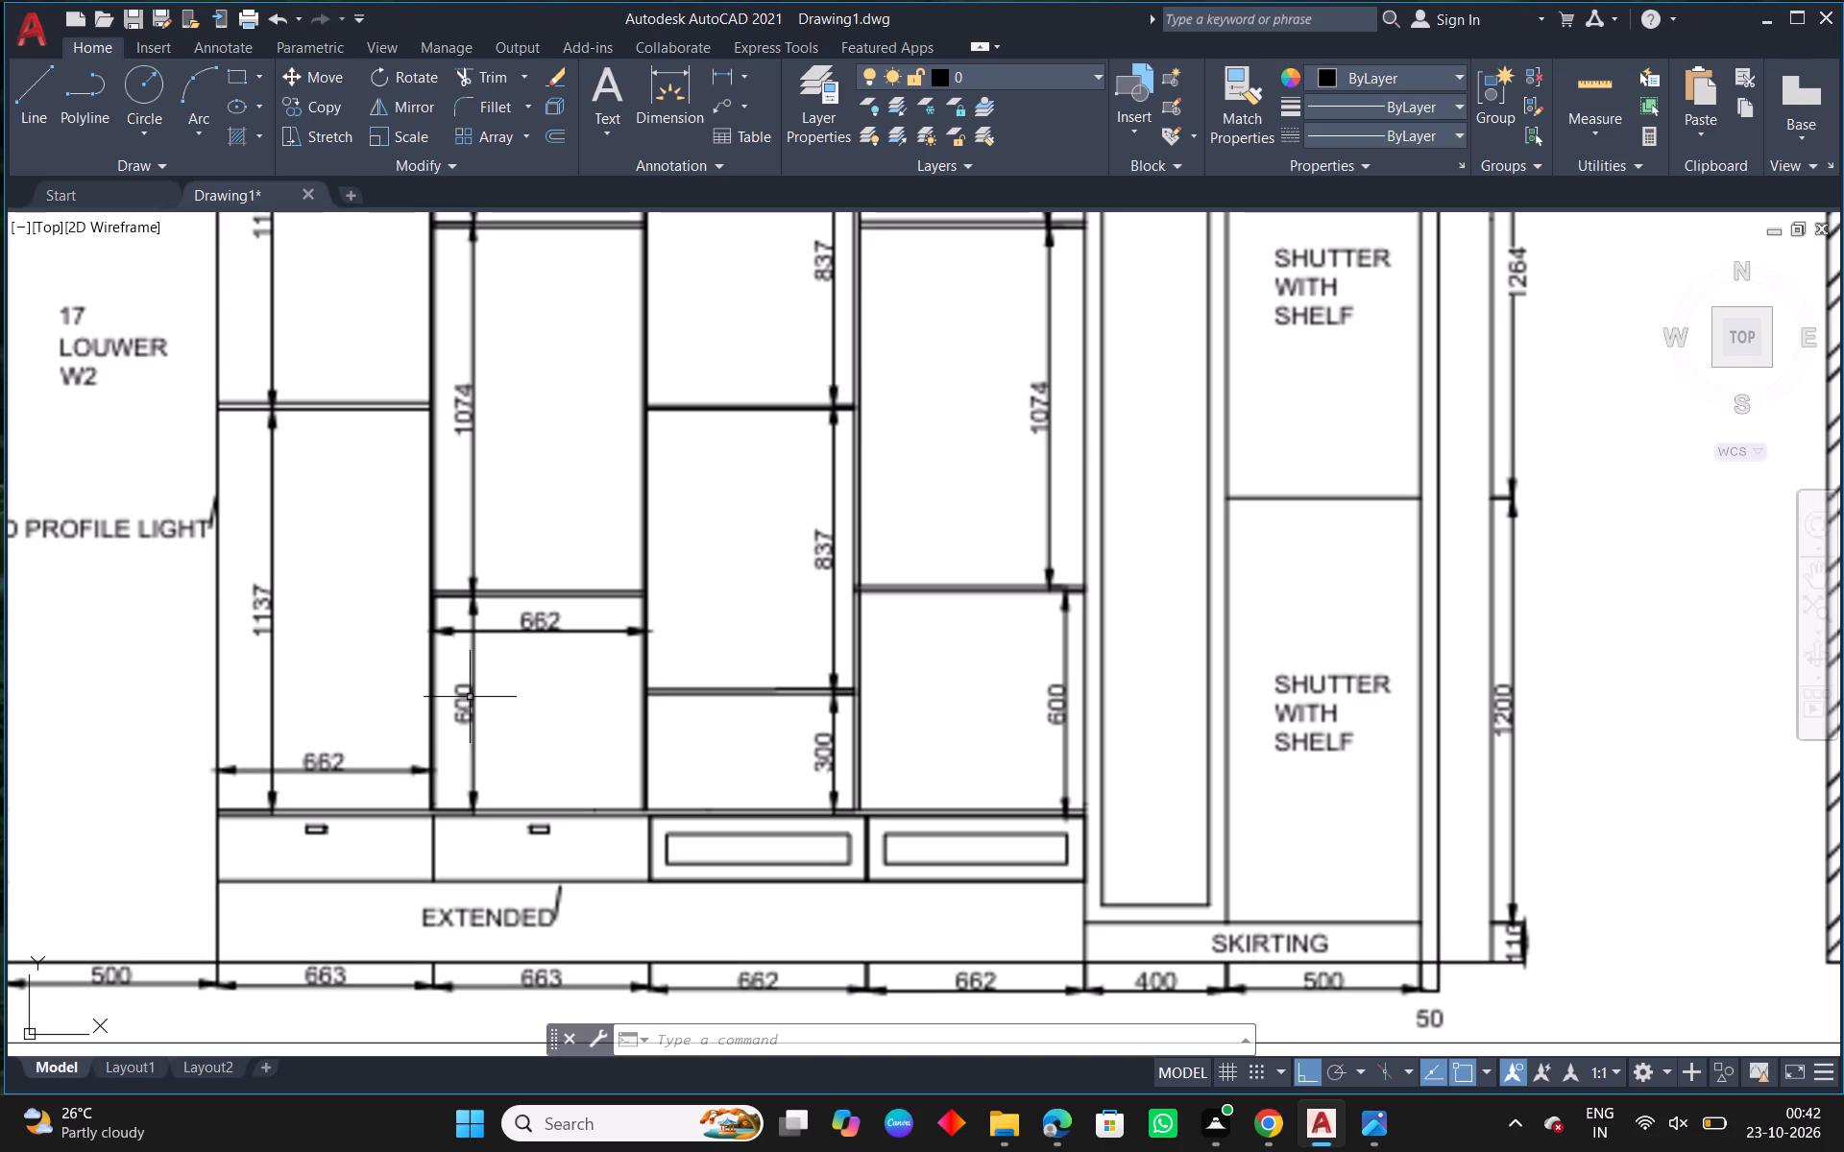
scroll(475, 691, down, 1)
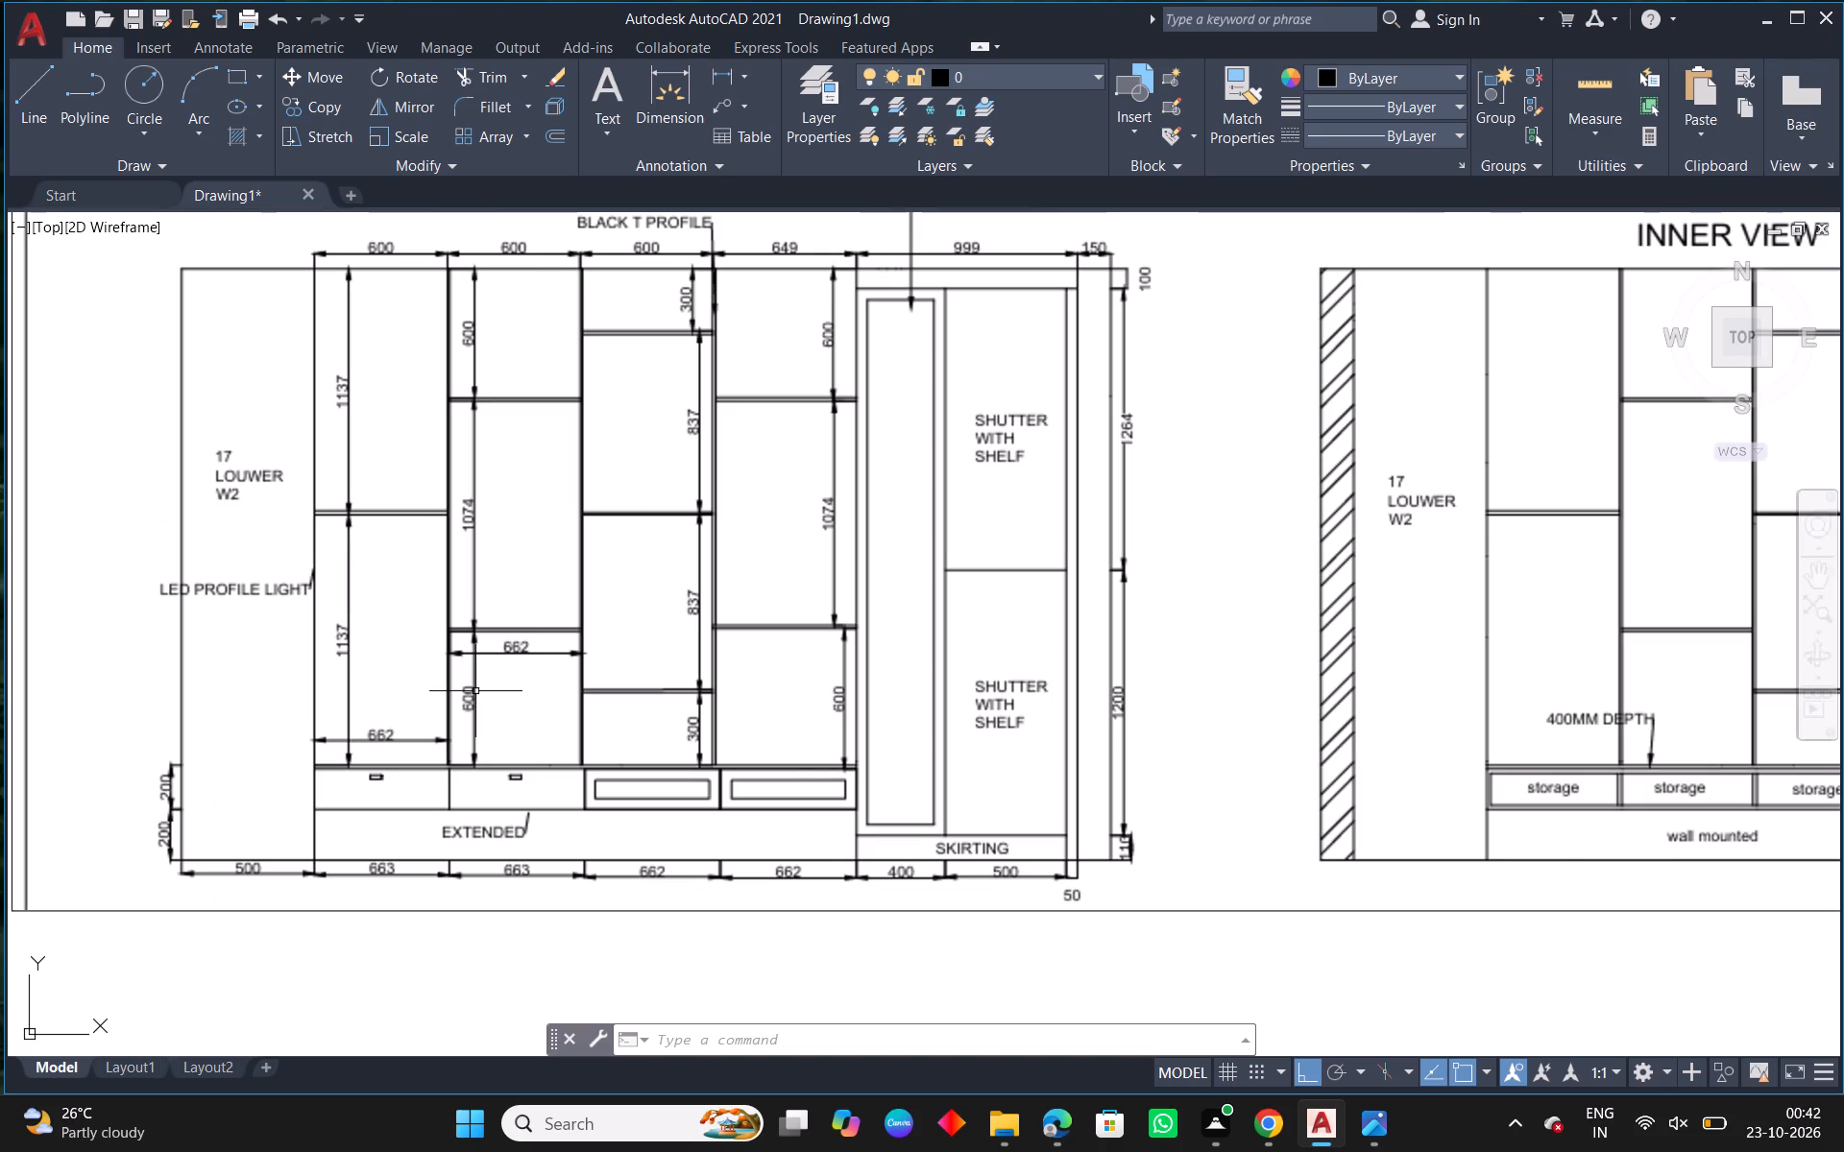
middle_drag(606, 707, 1024, 689)
scroll(1024, 689, down, 1)
middle_drag(252, 703, 754, 699)
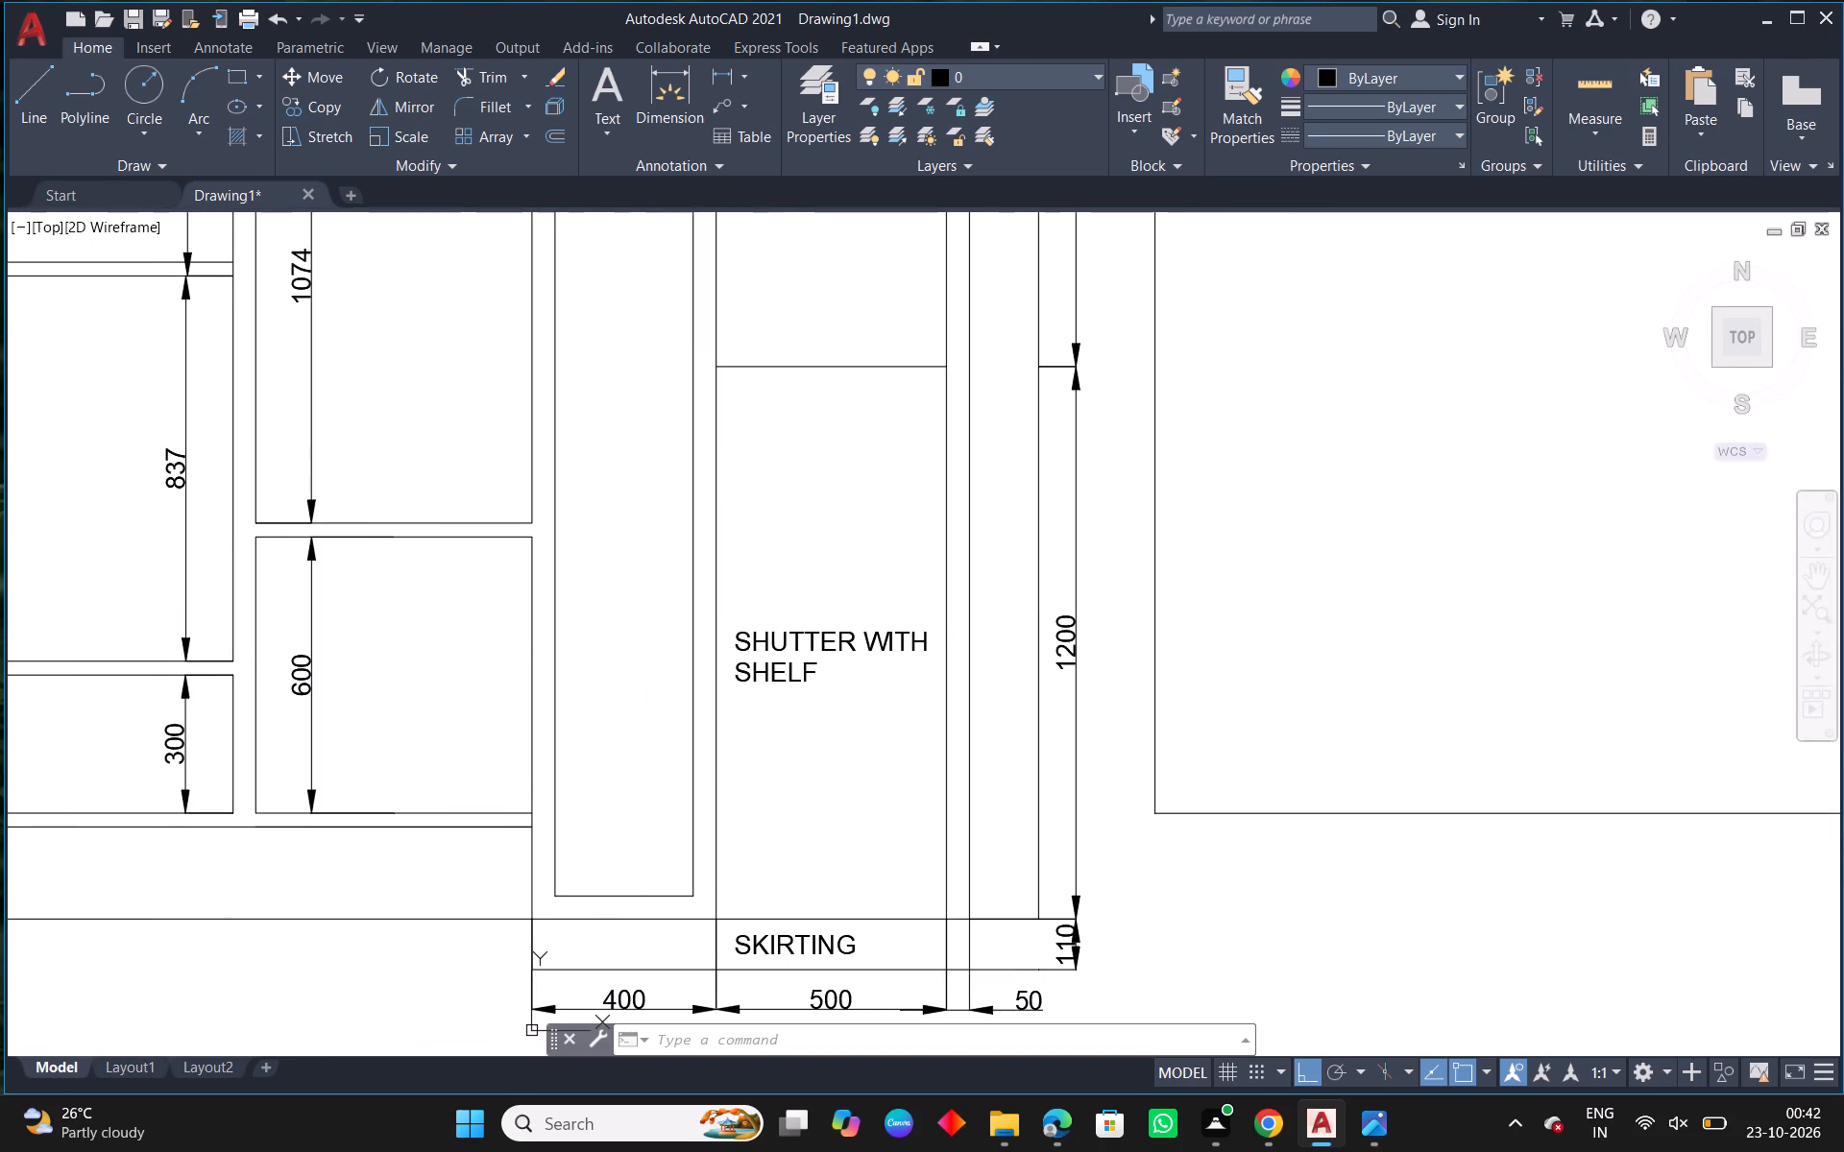
middle_drag(754, 699, 1183, 706)
scroll(1189, 706, down, 1)
middle_drag(356, 698, 446, 708)
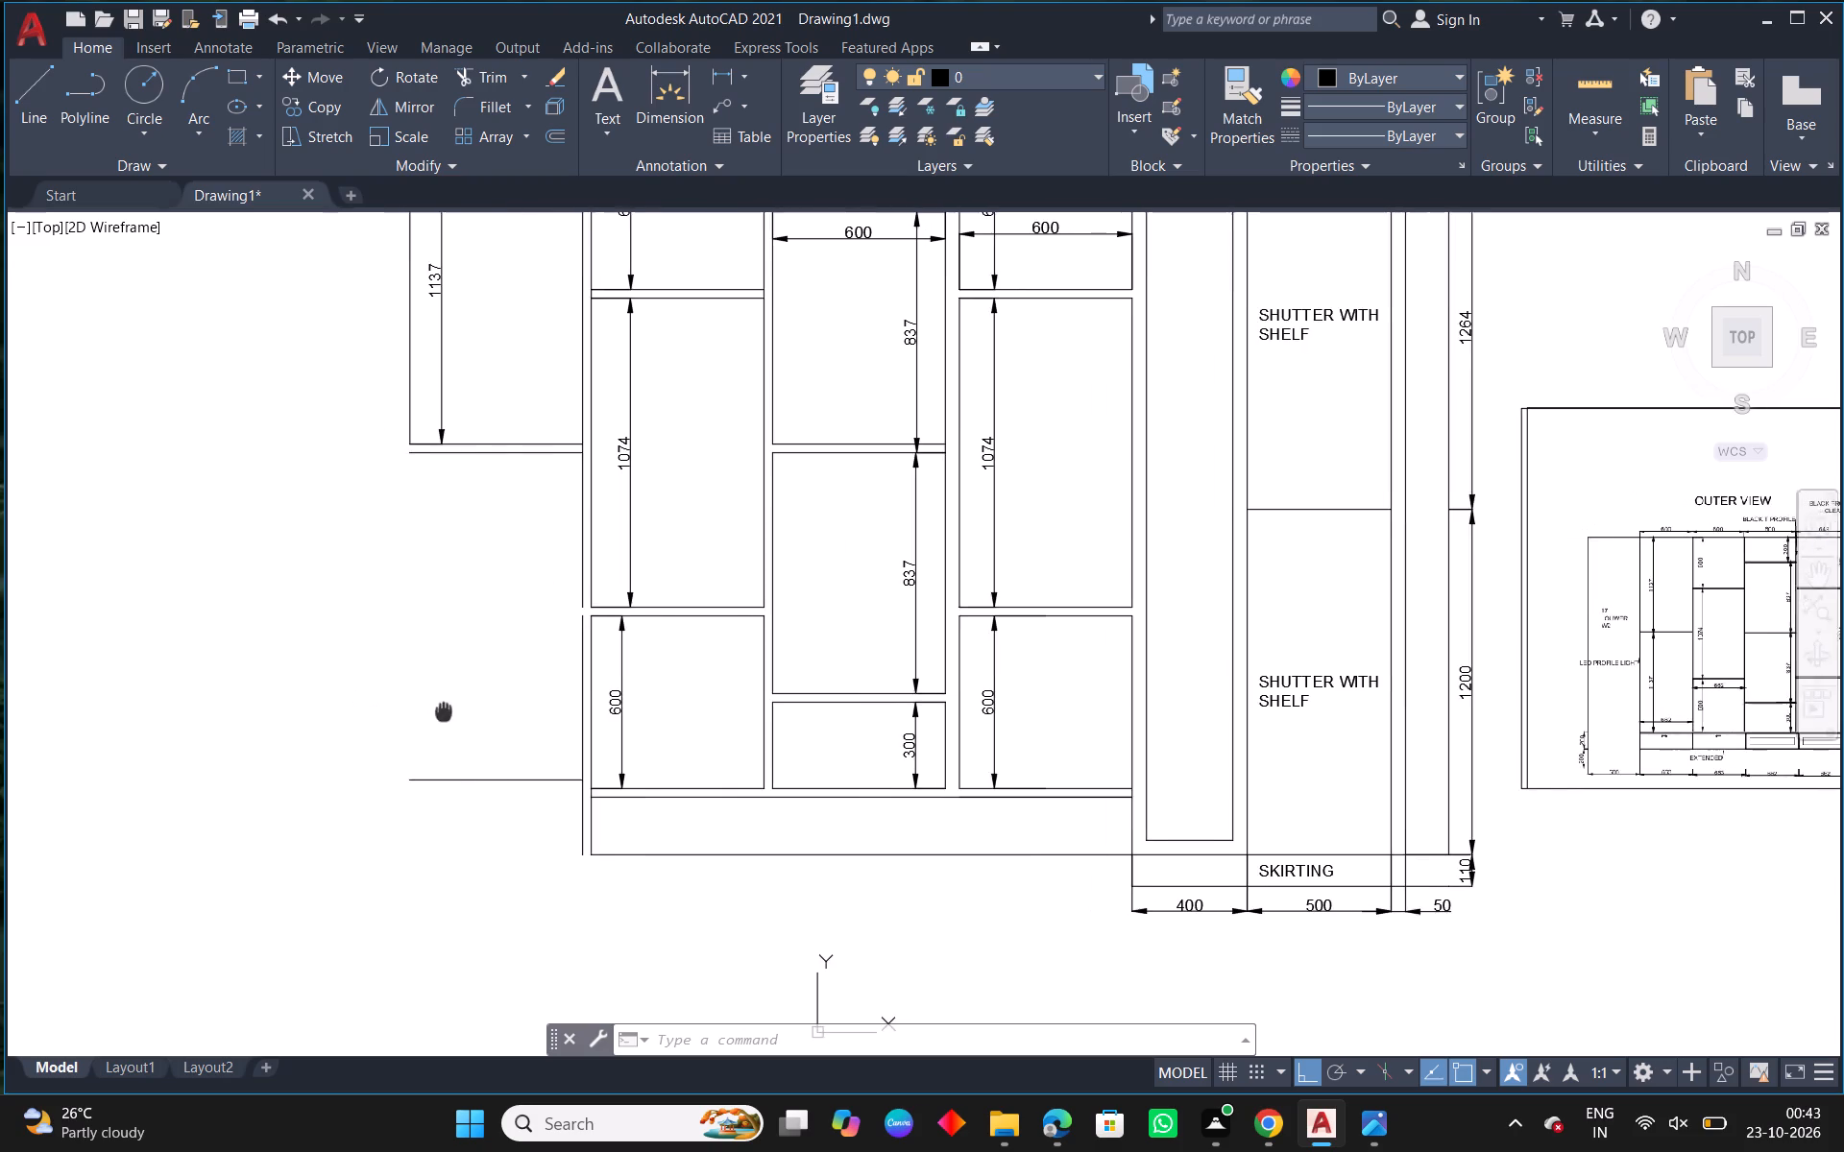
middle_drag(446, 708, 449, 708)
Move the outermost column's bottom line straight down by 60, level with the base's top line.
scroll(490, 807, up, 1)
drag(566, 810, 562, 776)
click(528, 728)
scroll(650, 793, up, 2)
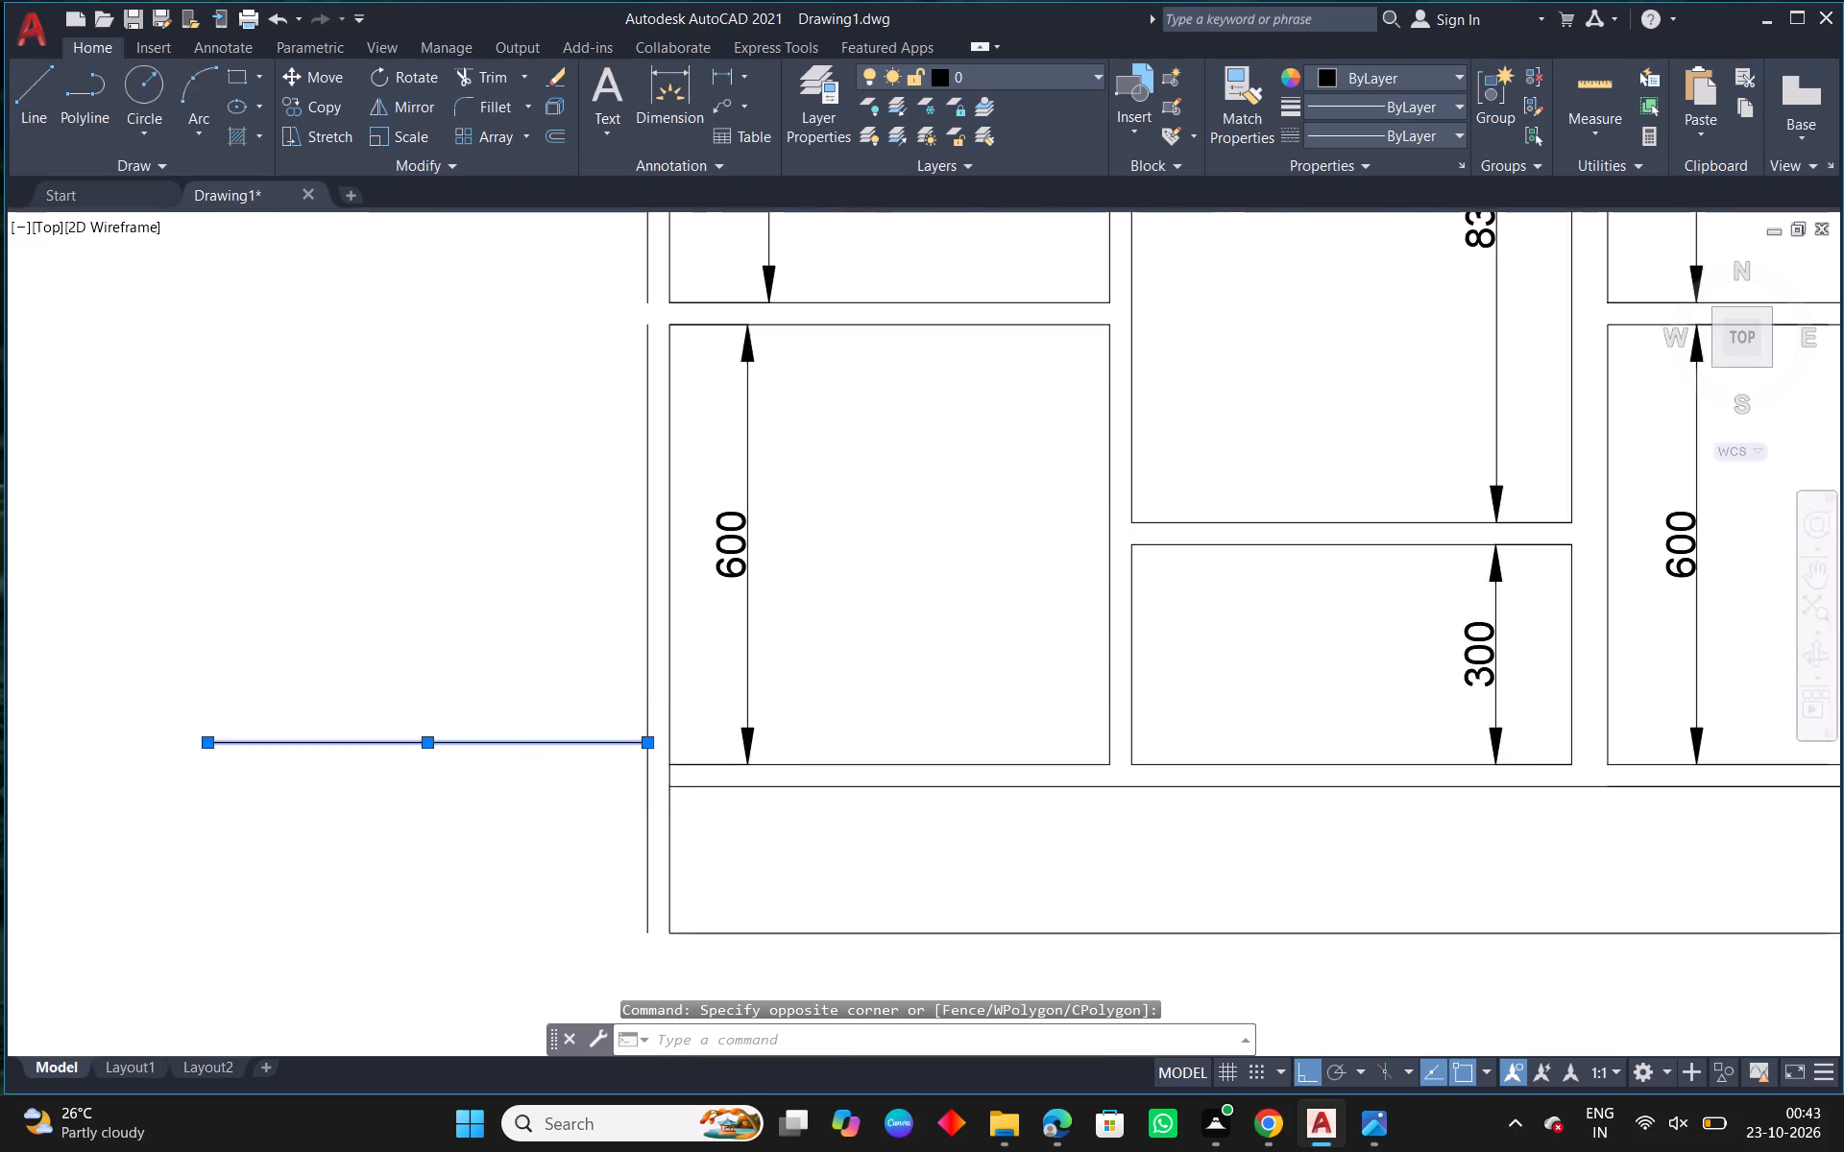
text(M)
key(space)
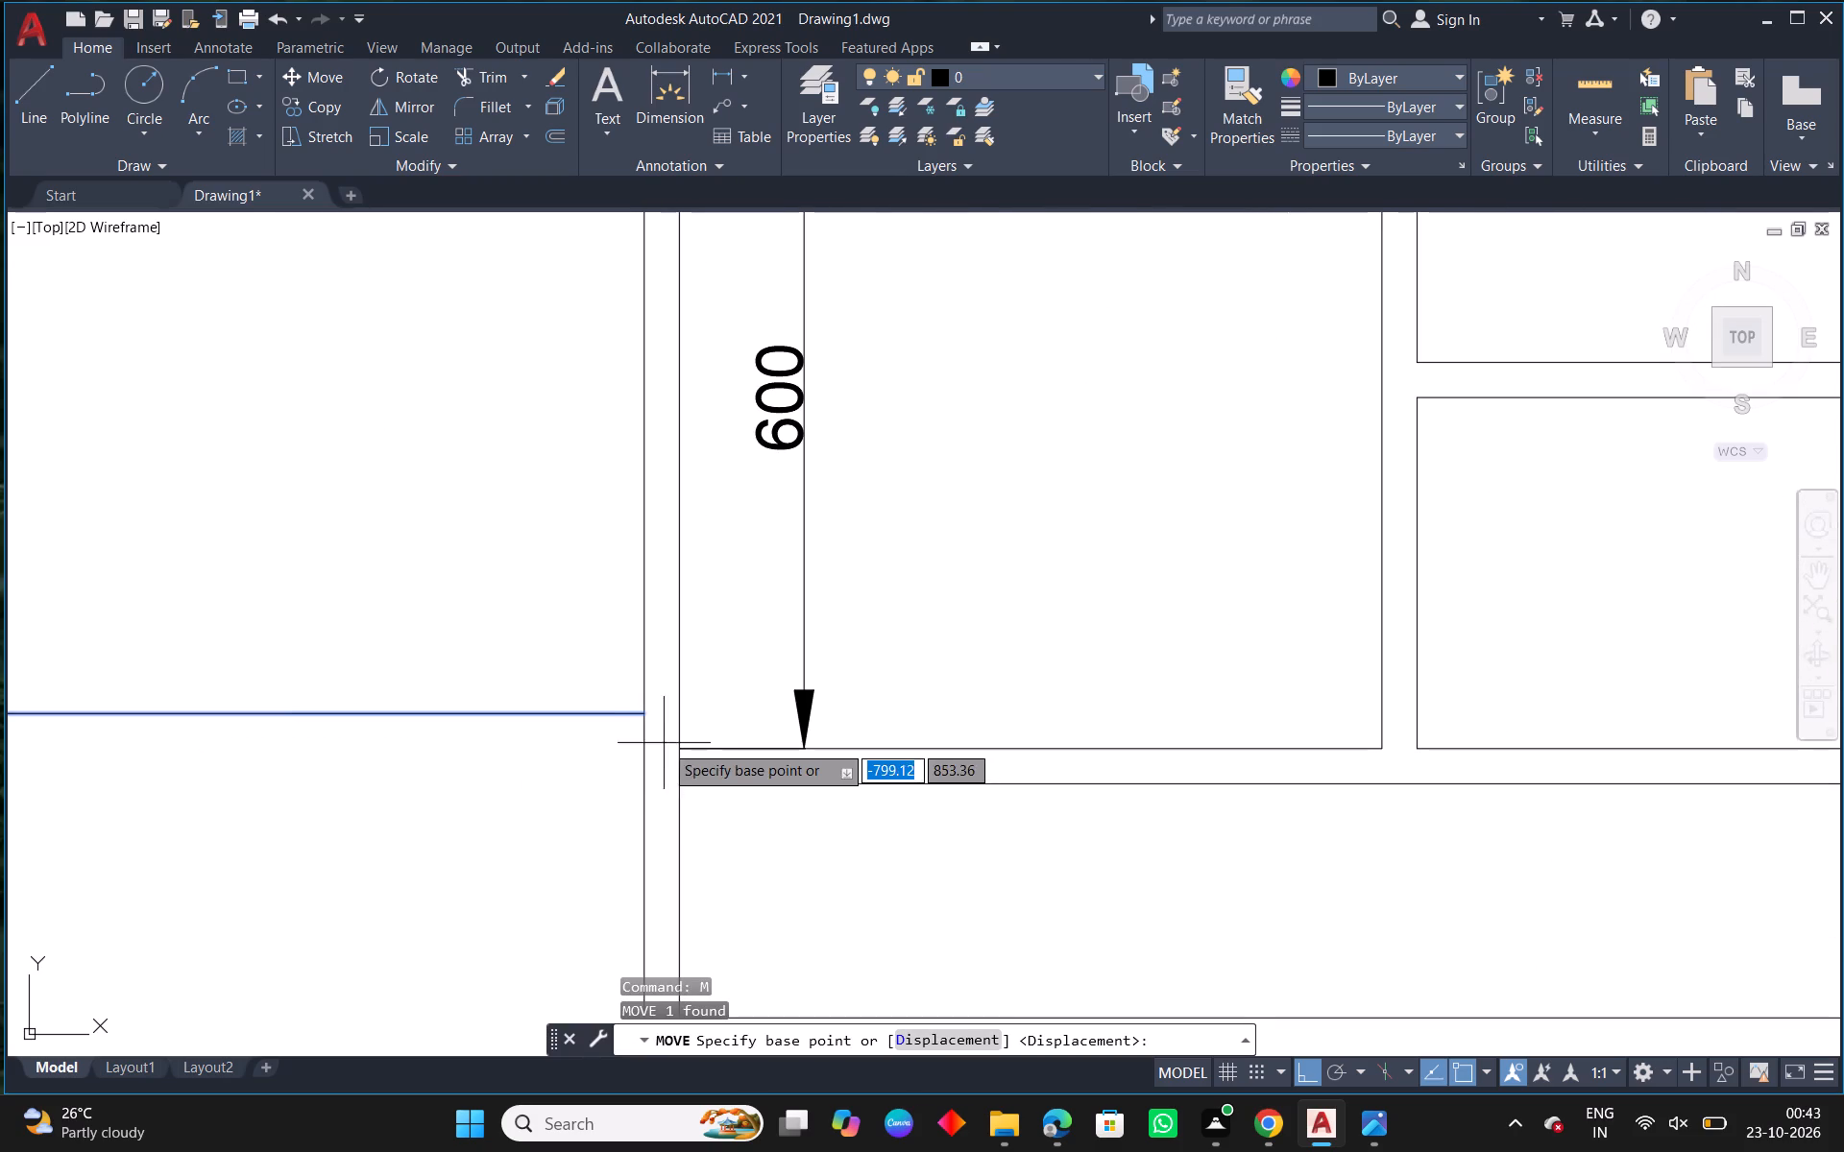
scroll(664, 743, up, 1)
click(626, 697)
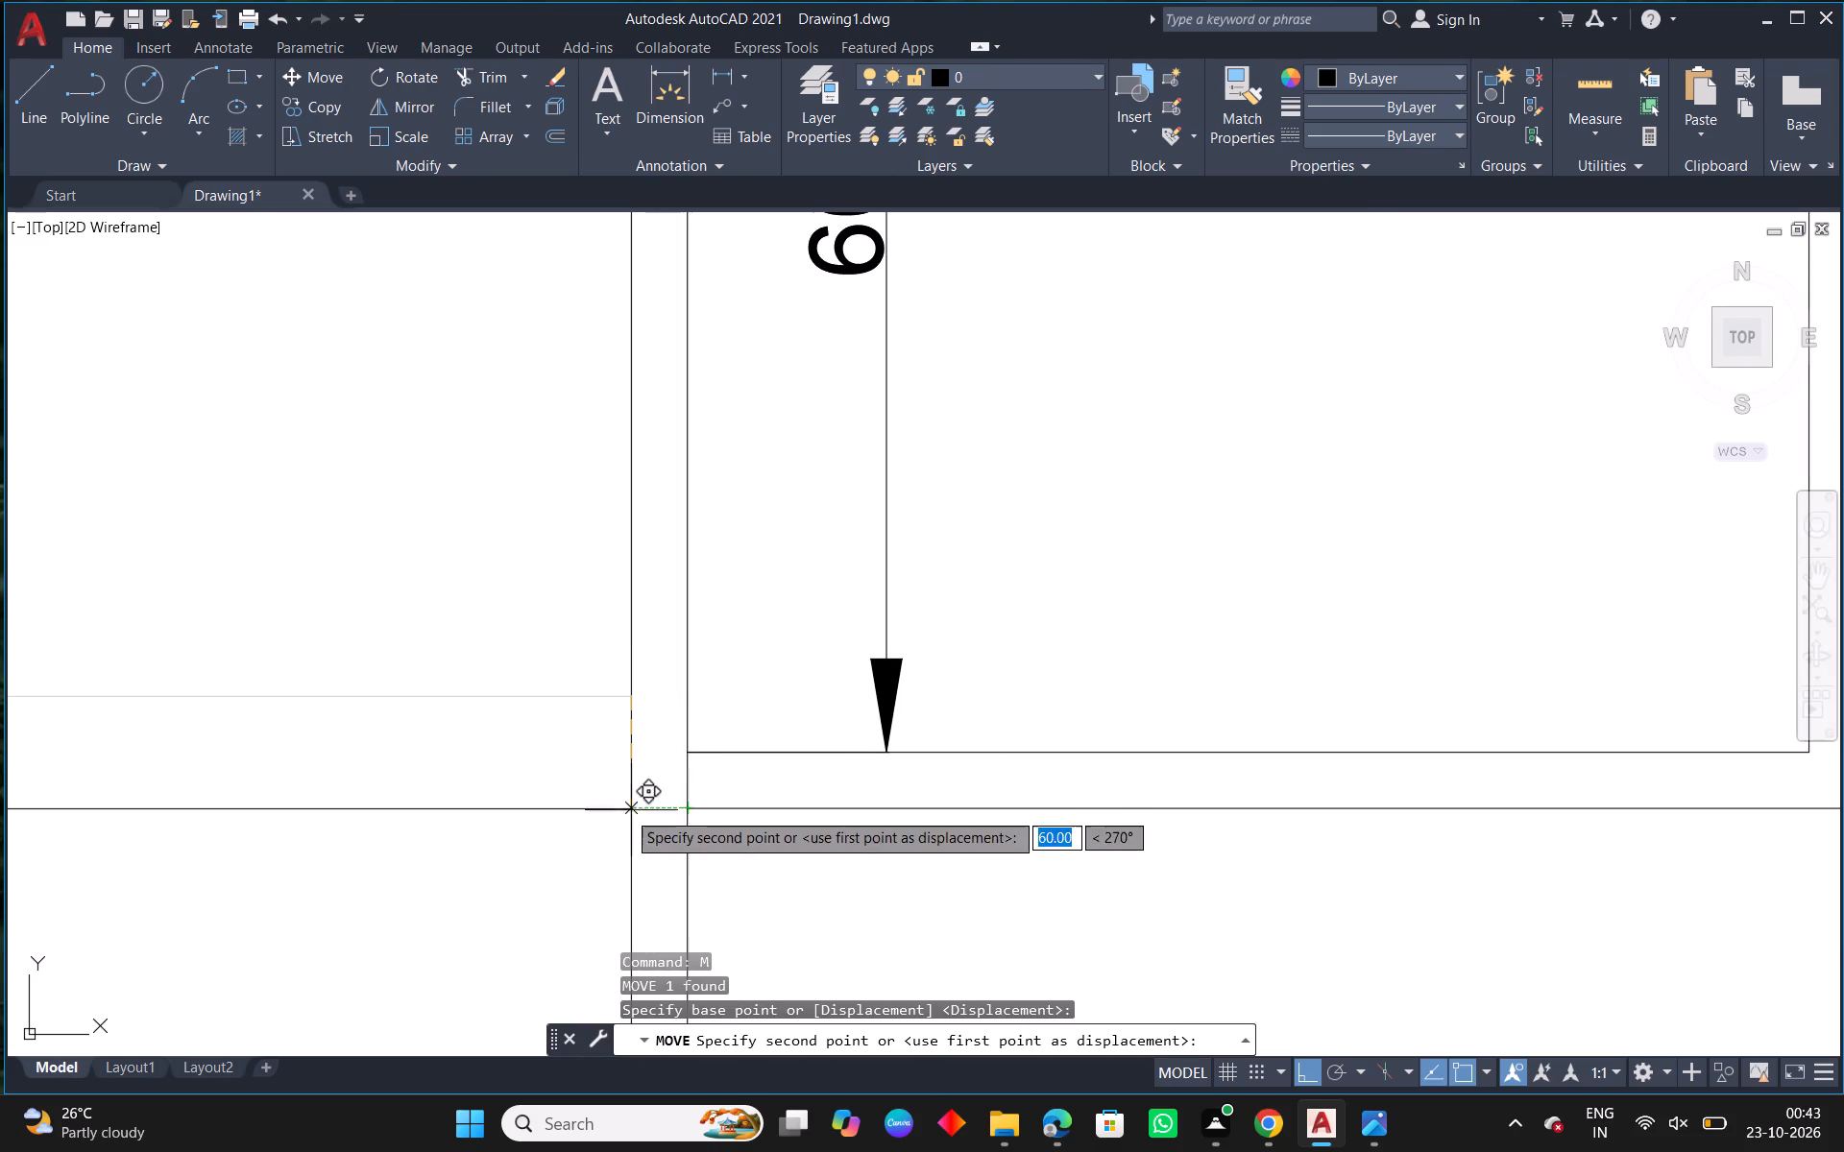
click(626, 810)
scroll(718, 822, down, 1)
key(Escape)
Offset the outermost column's moved bottom line 30 upward.
text(O 30)
key(Return)
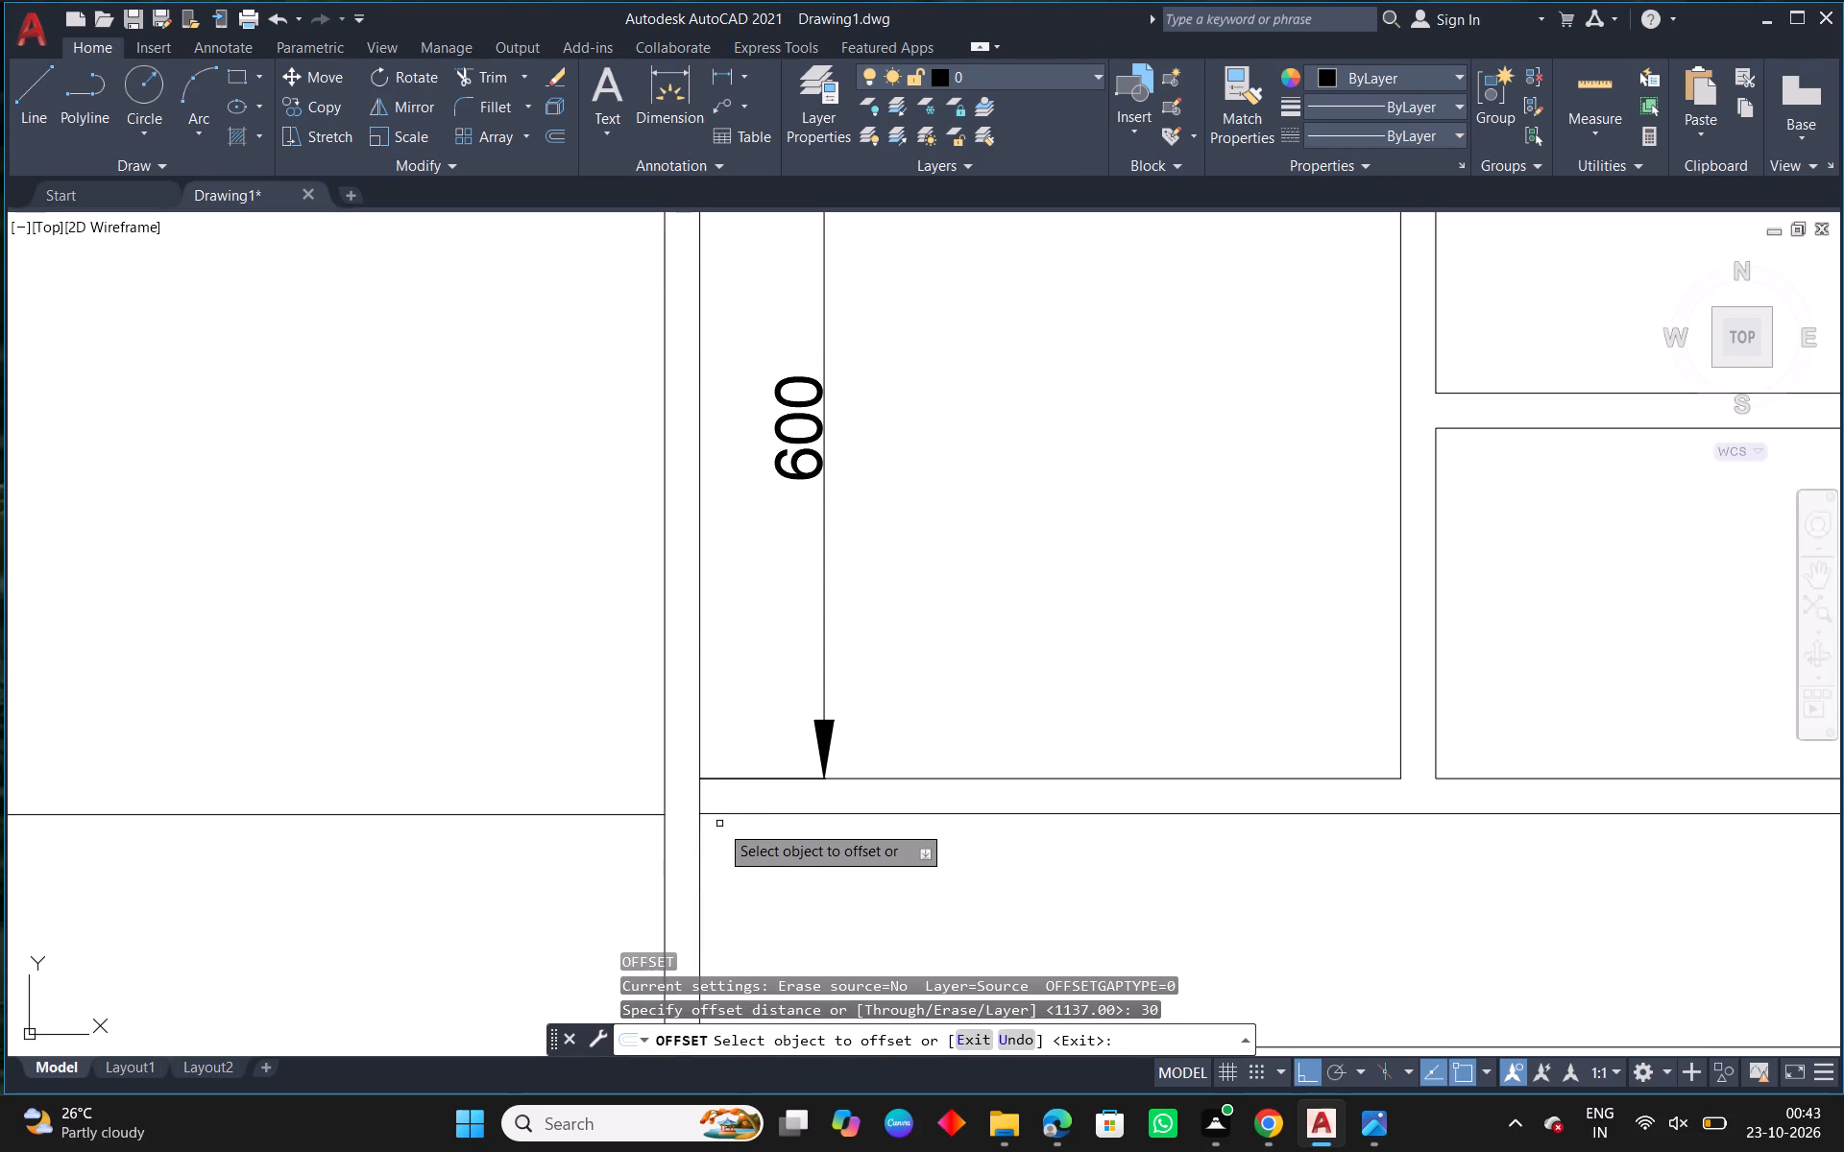
click(613, 816)
click(610, 773)
scroll(495, 729, down, 3)
middle_drag(493, 749, 616, 794)
key(Escape)
Offset the upper of the outermost column's two bottom lines 1137 upward to mark the lower compartment's top.
text(O 1137)
key(space)
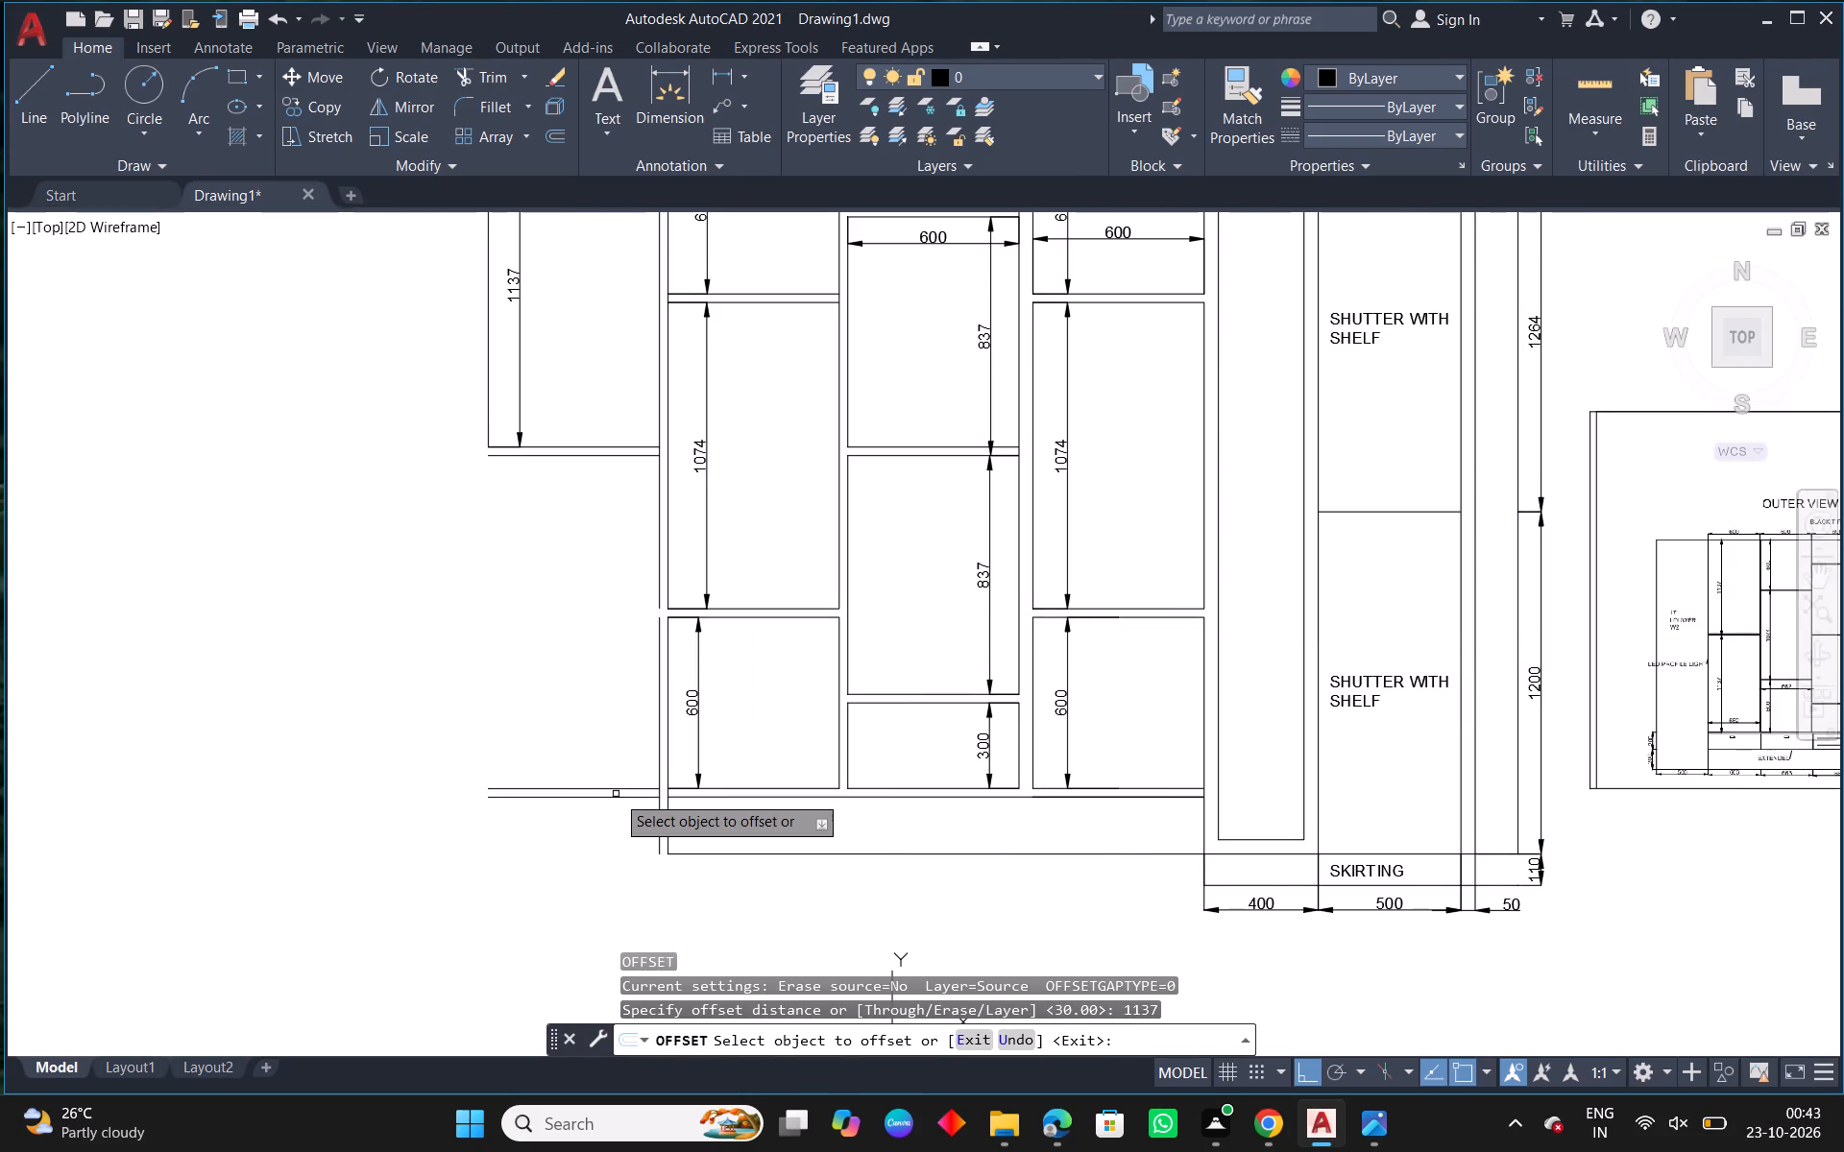
click(620, 788)
click(587, 700)
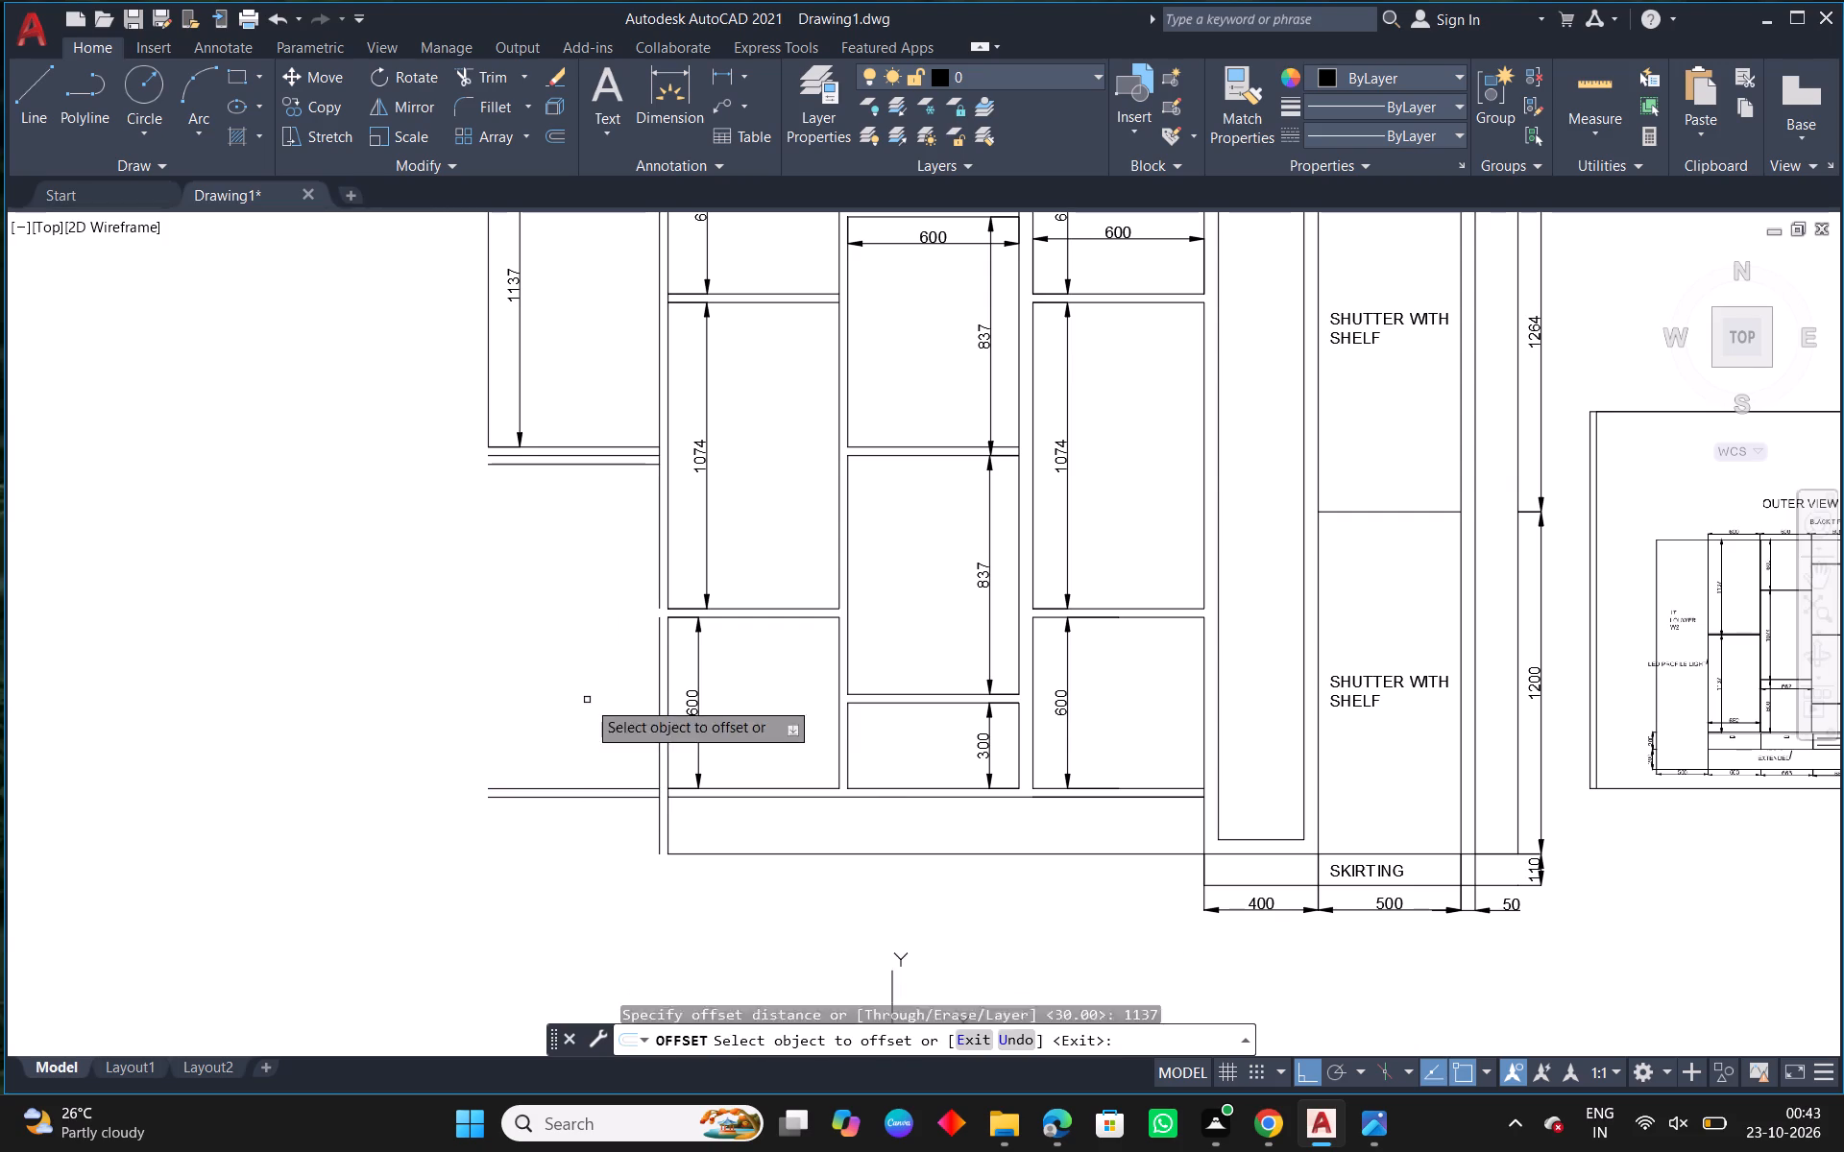
key(Escape)
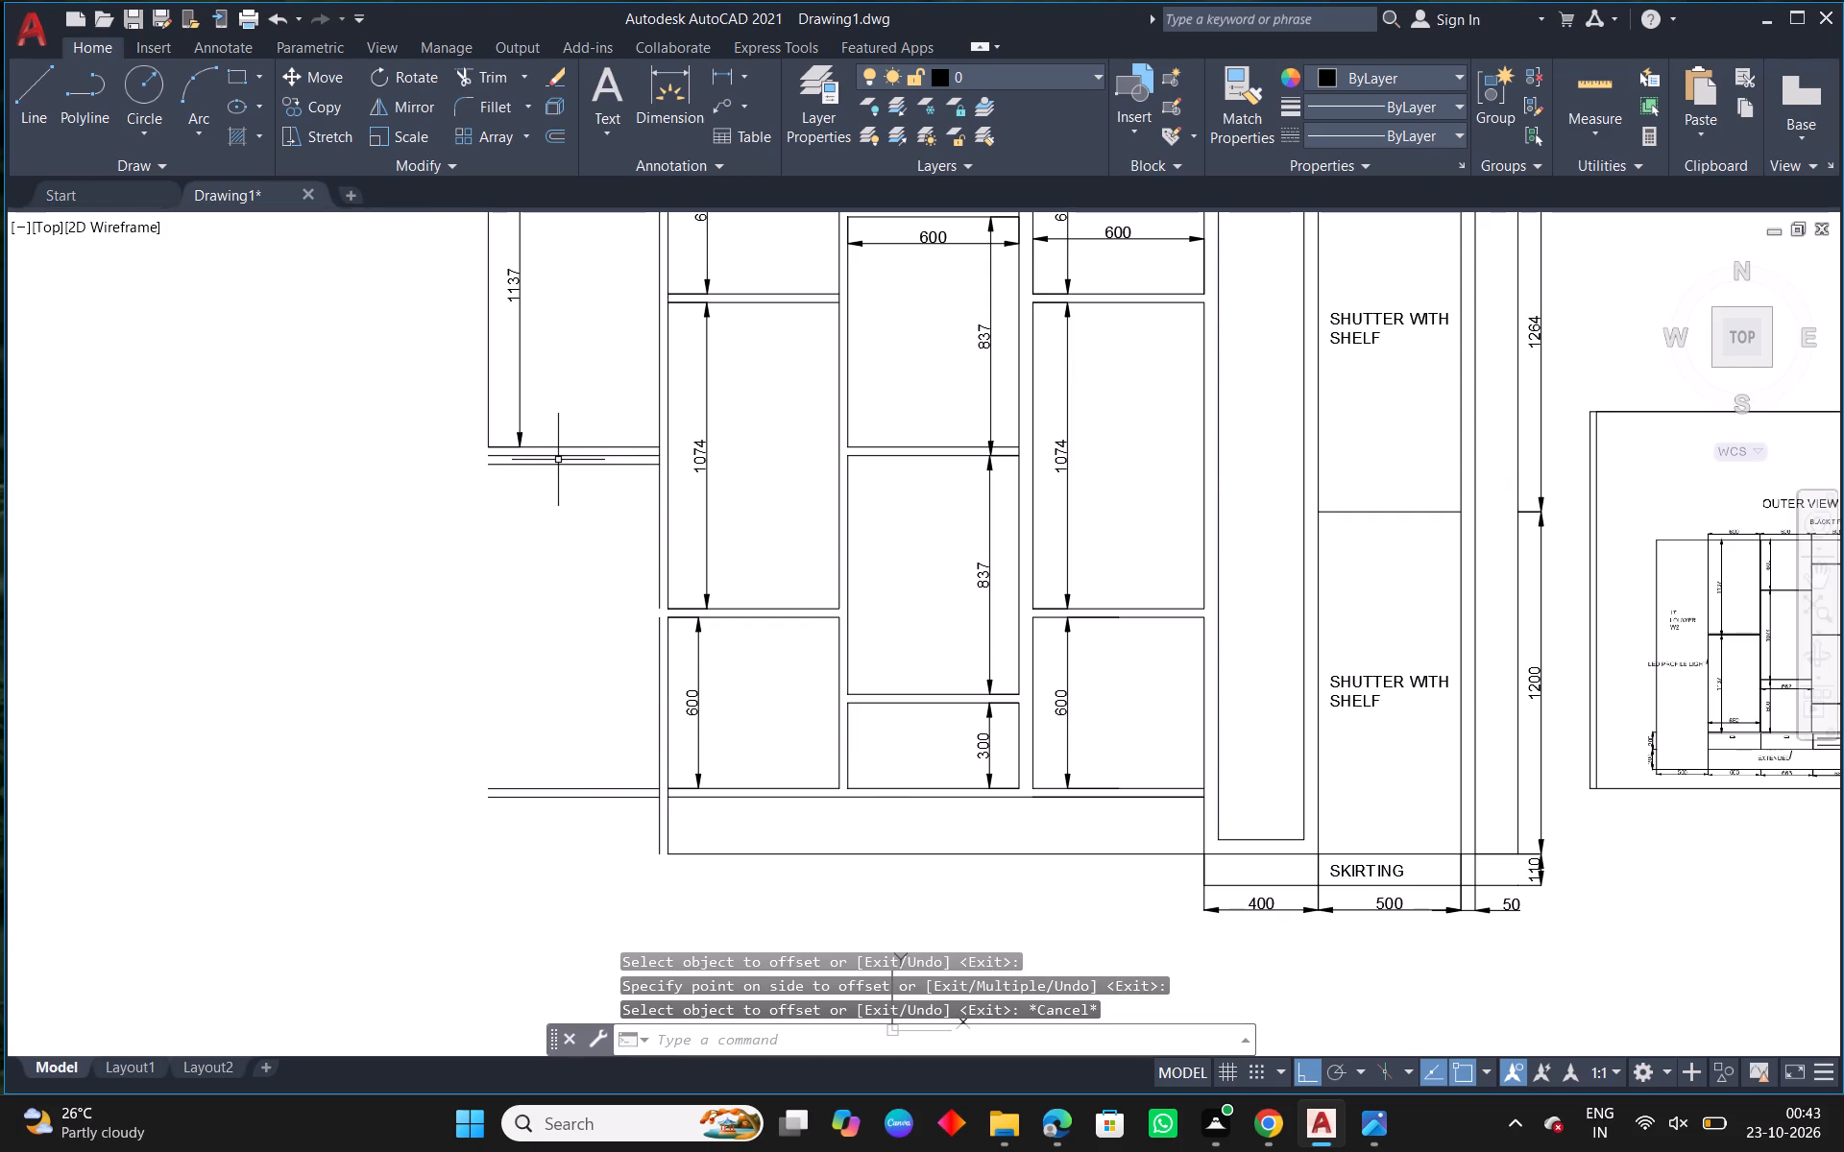
Delete the middle of the three shelf lines between the outermost column's compartments.
click(562, 458)
key(Delete)
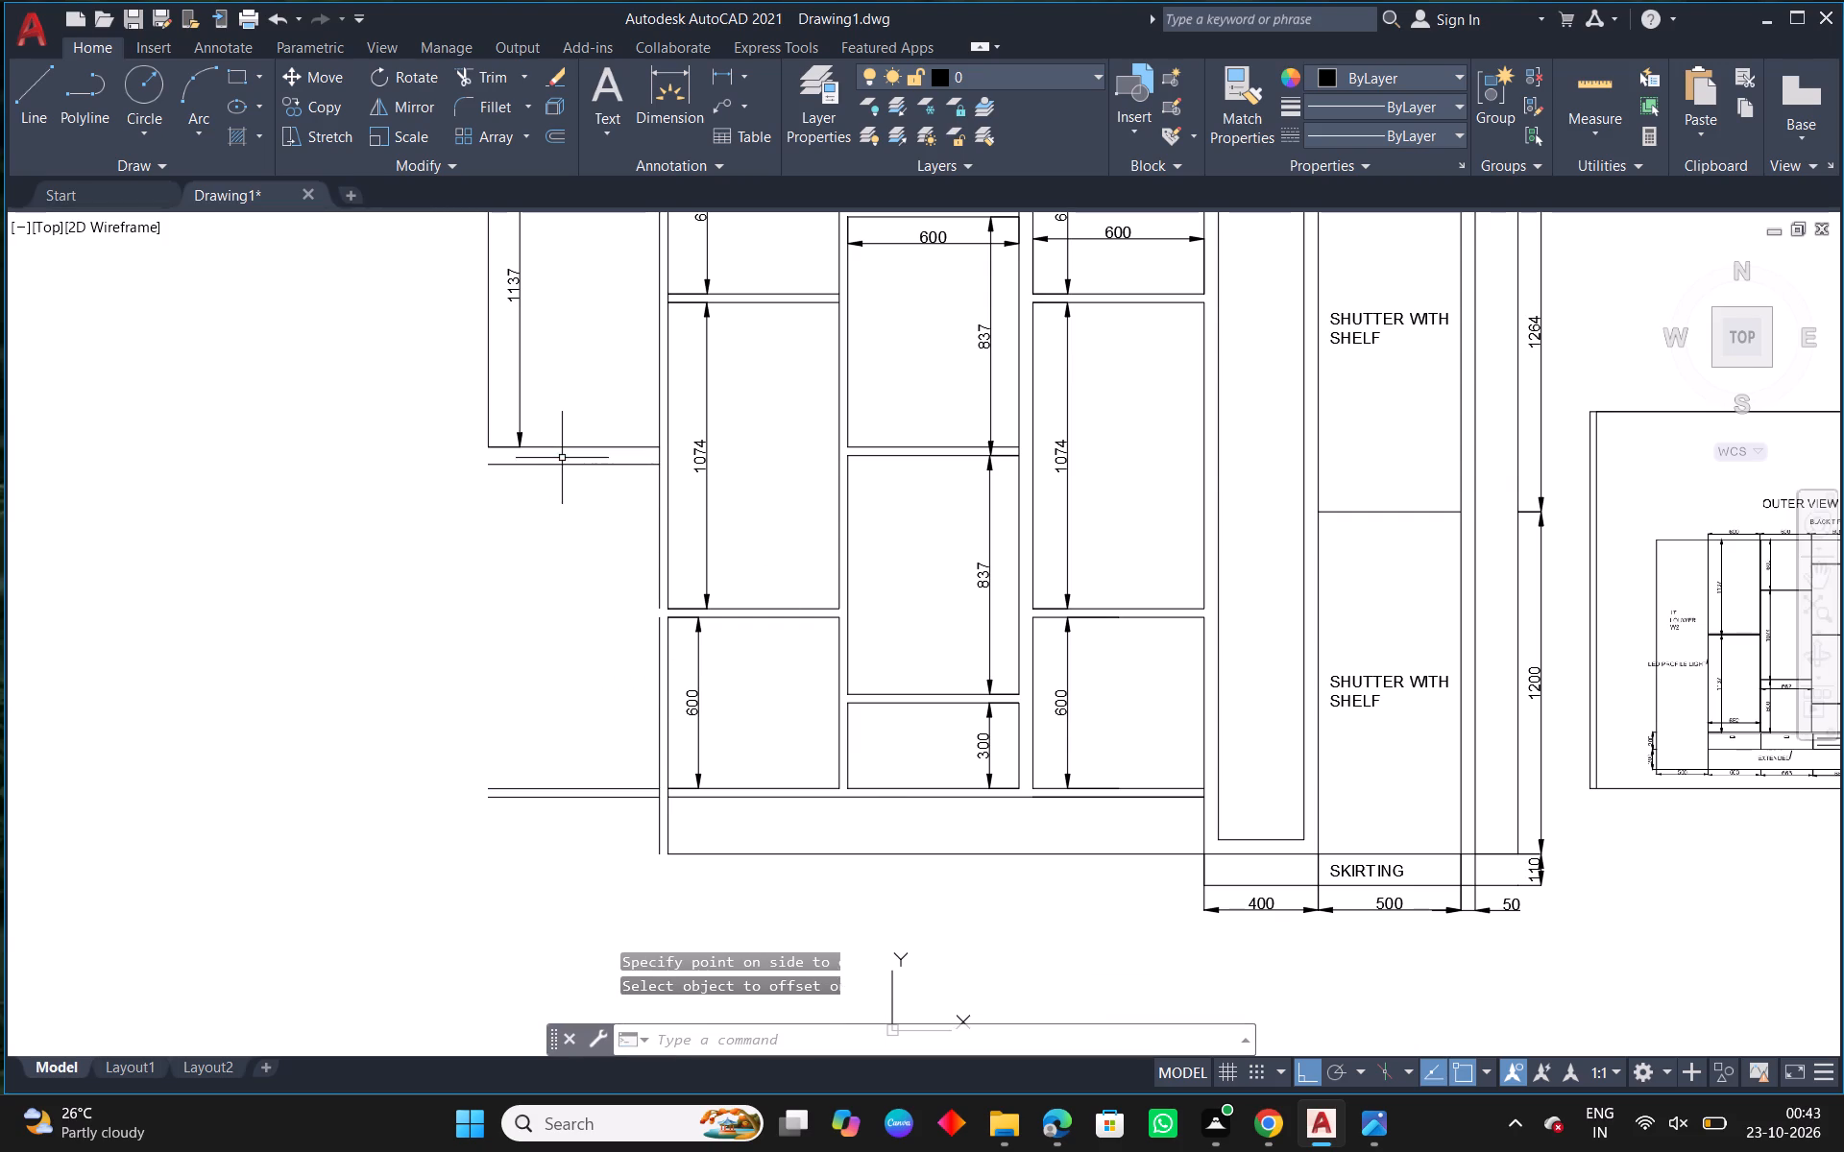
Fillet the outermost column's lowest line with its outer vertical line to form a square bottom corner.
middle_drag(496, 559, 619, 558)
text(F)
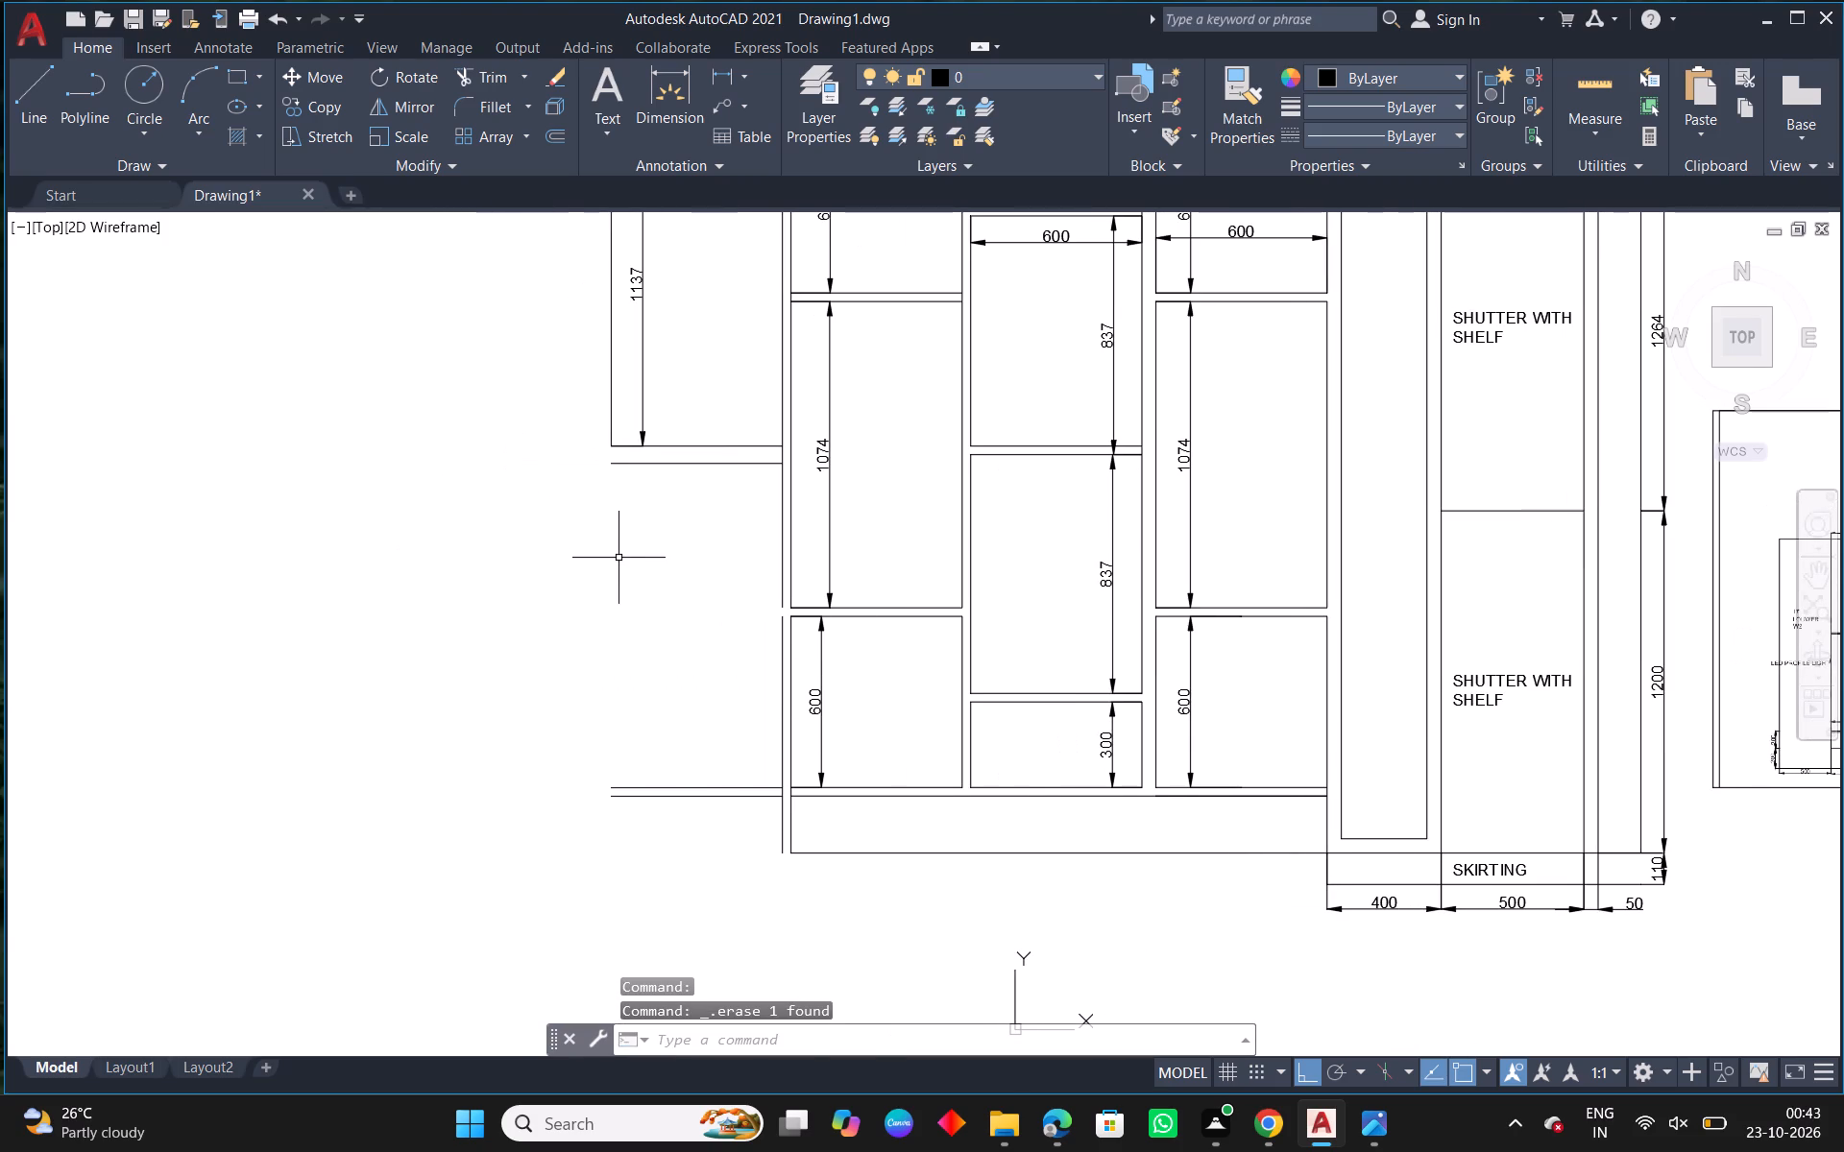
key(space)
click(639, 794)
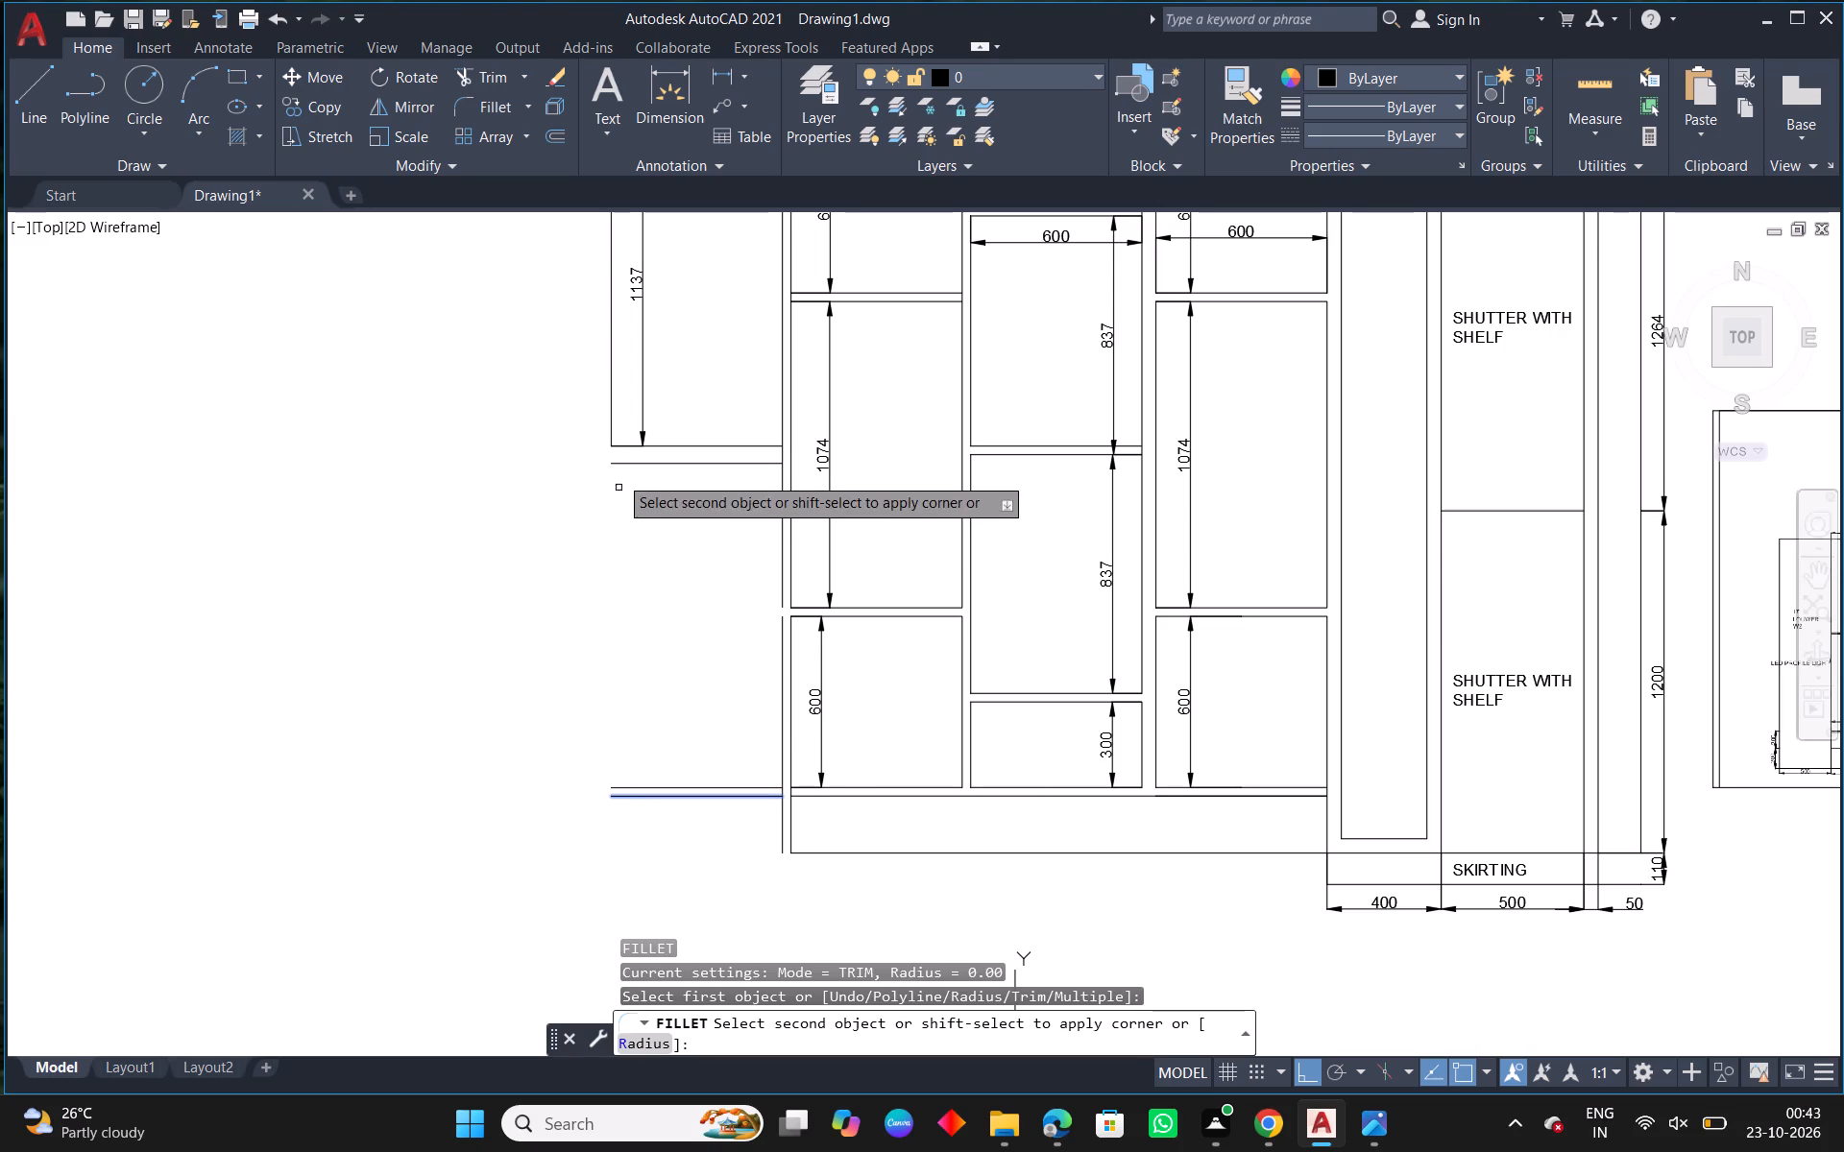
click(614, 431)
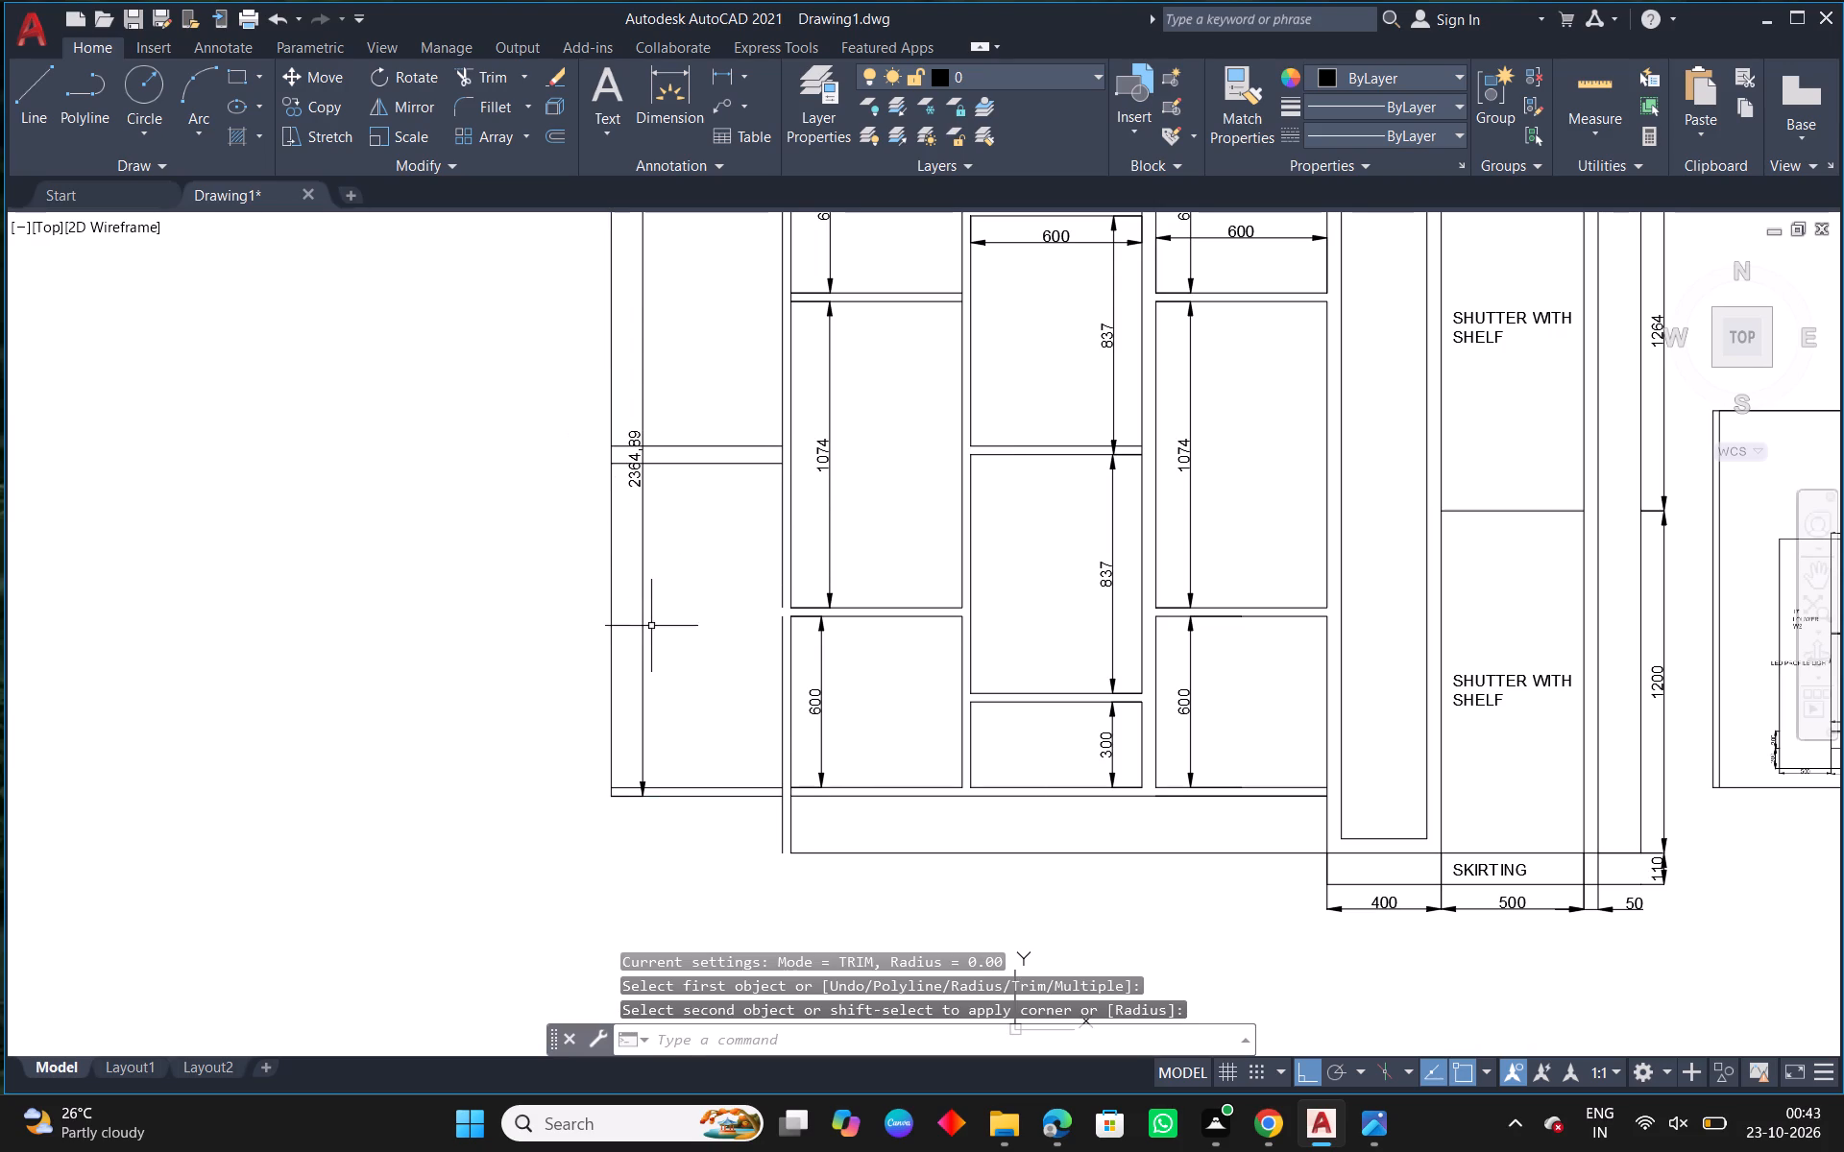
key(Escape)
Stretch the lower end of the outermost column's upper height dimension to the shelf's upper line so it spans 1137.
middle_drag(657, 578, 666, 649)
click(644, 553)
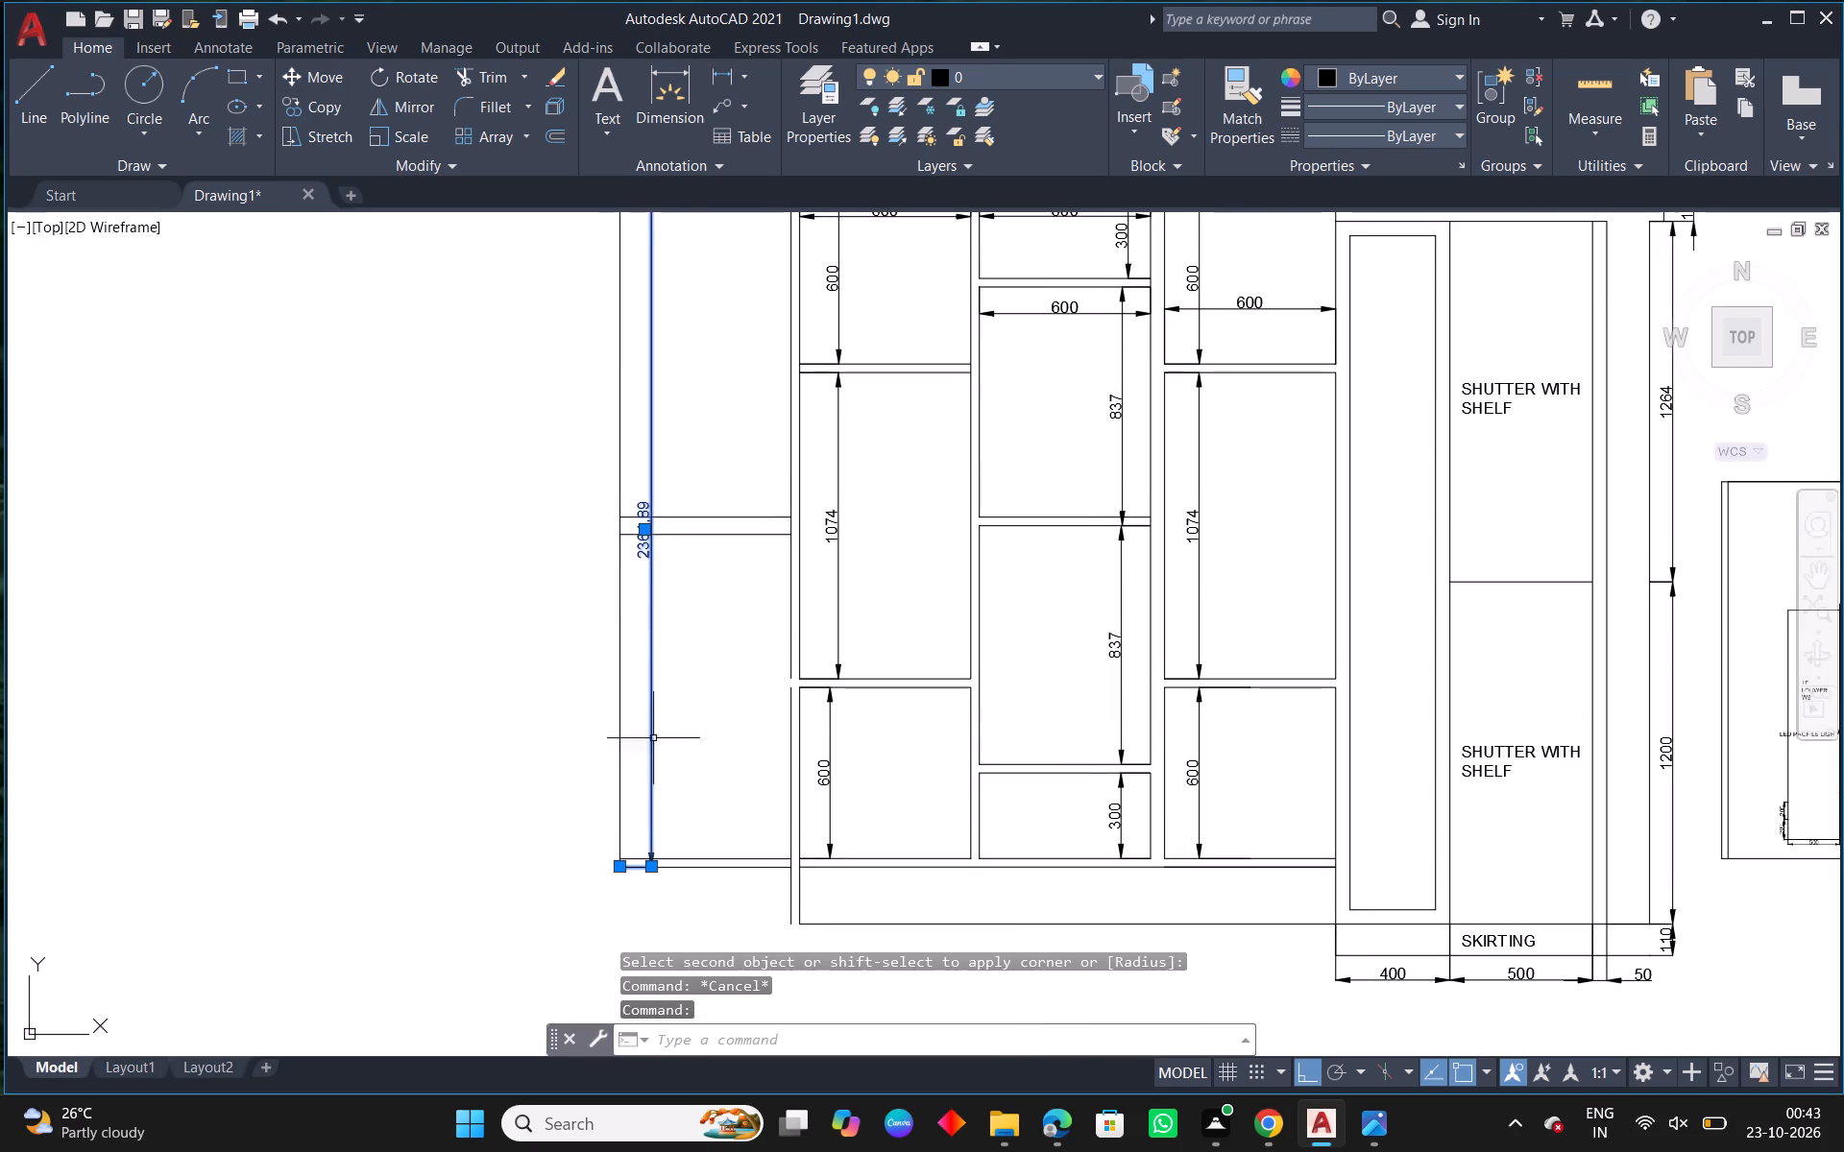
click(618, 871)
click(624, 512)
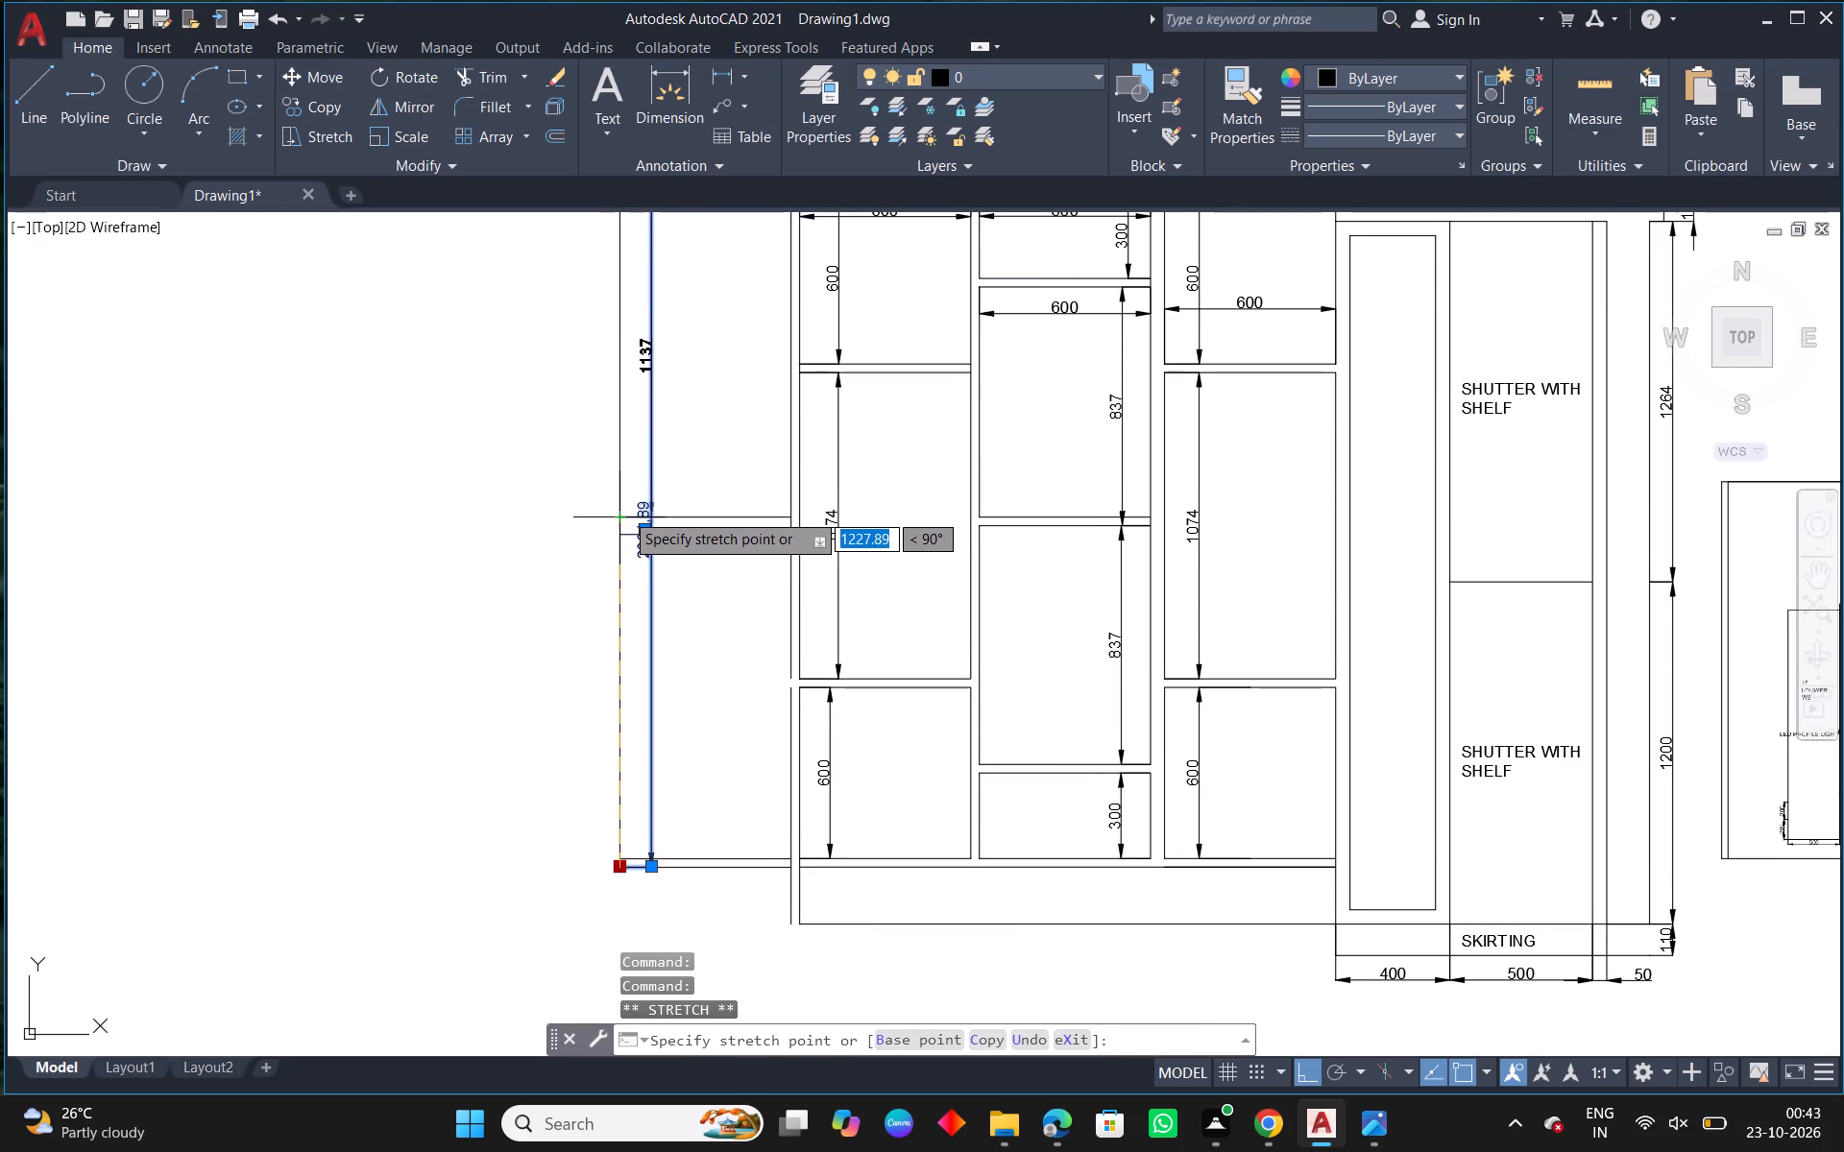
key(Escape)
Dimension the height of the outermost column's lower compartment, placing the dimension just inside its outer vertical line.
middle_drag(697, 625, 796, 557)
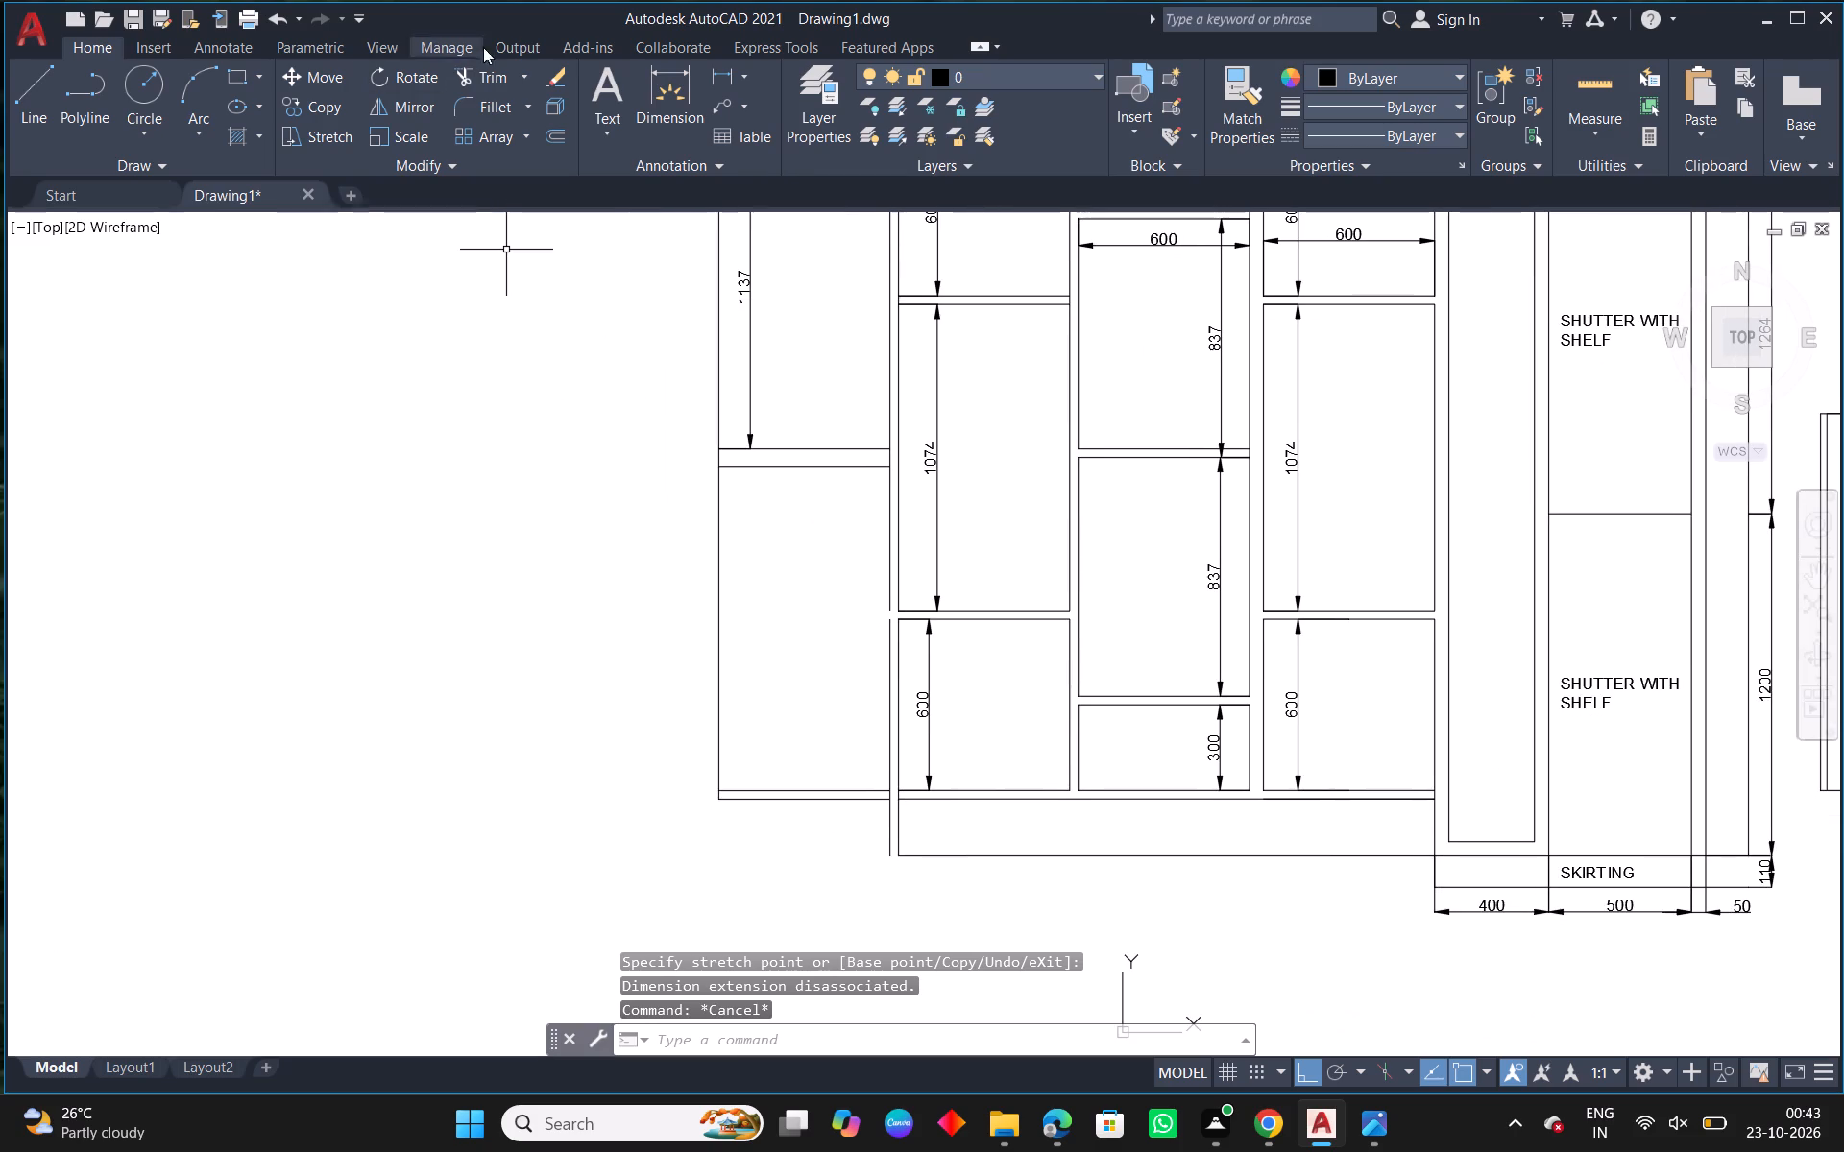
click(666, 103)
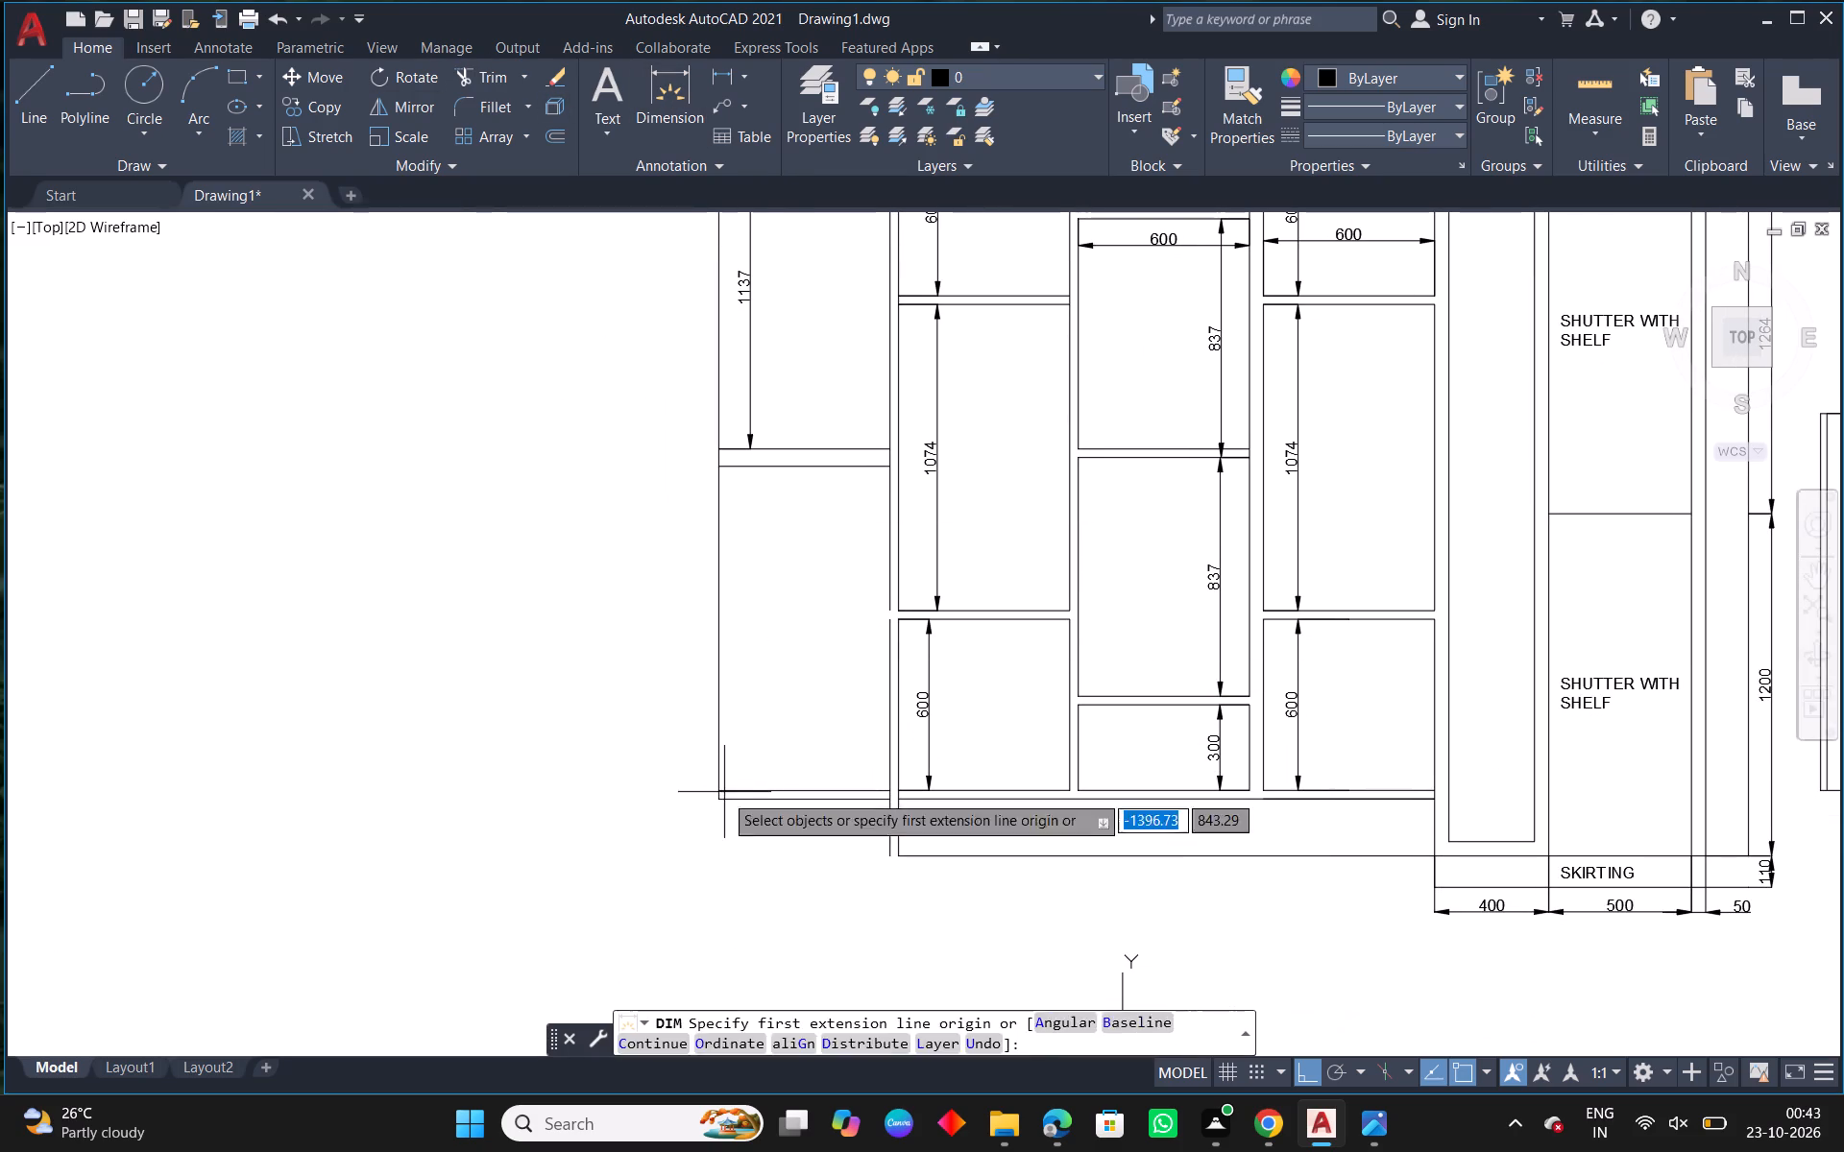
click(722, 794)
click(723, 466)
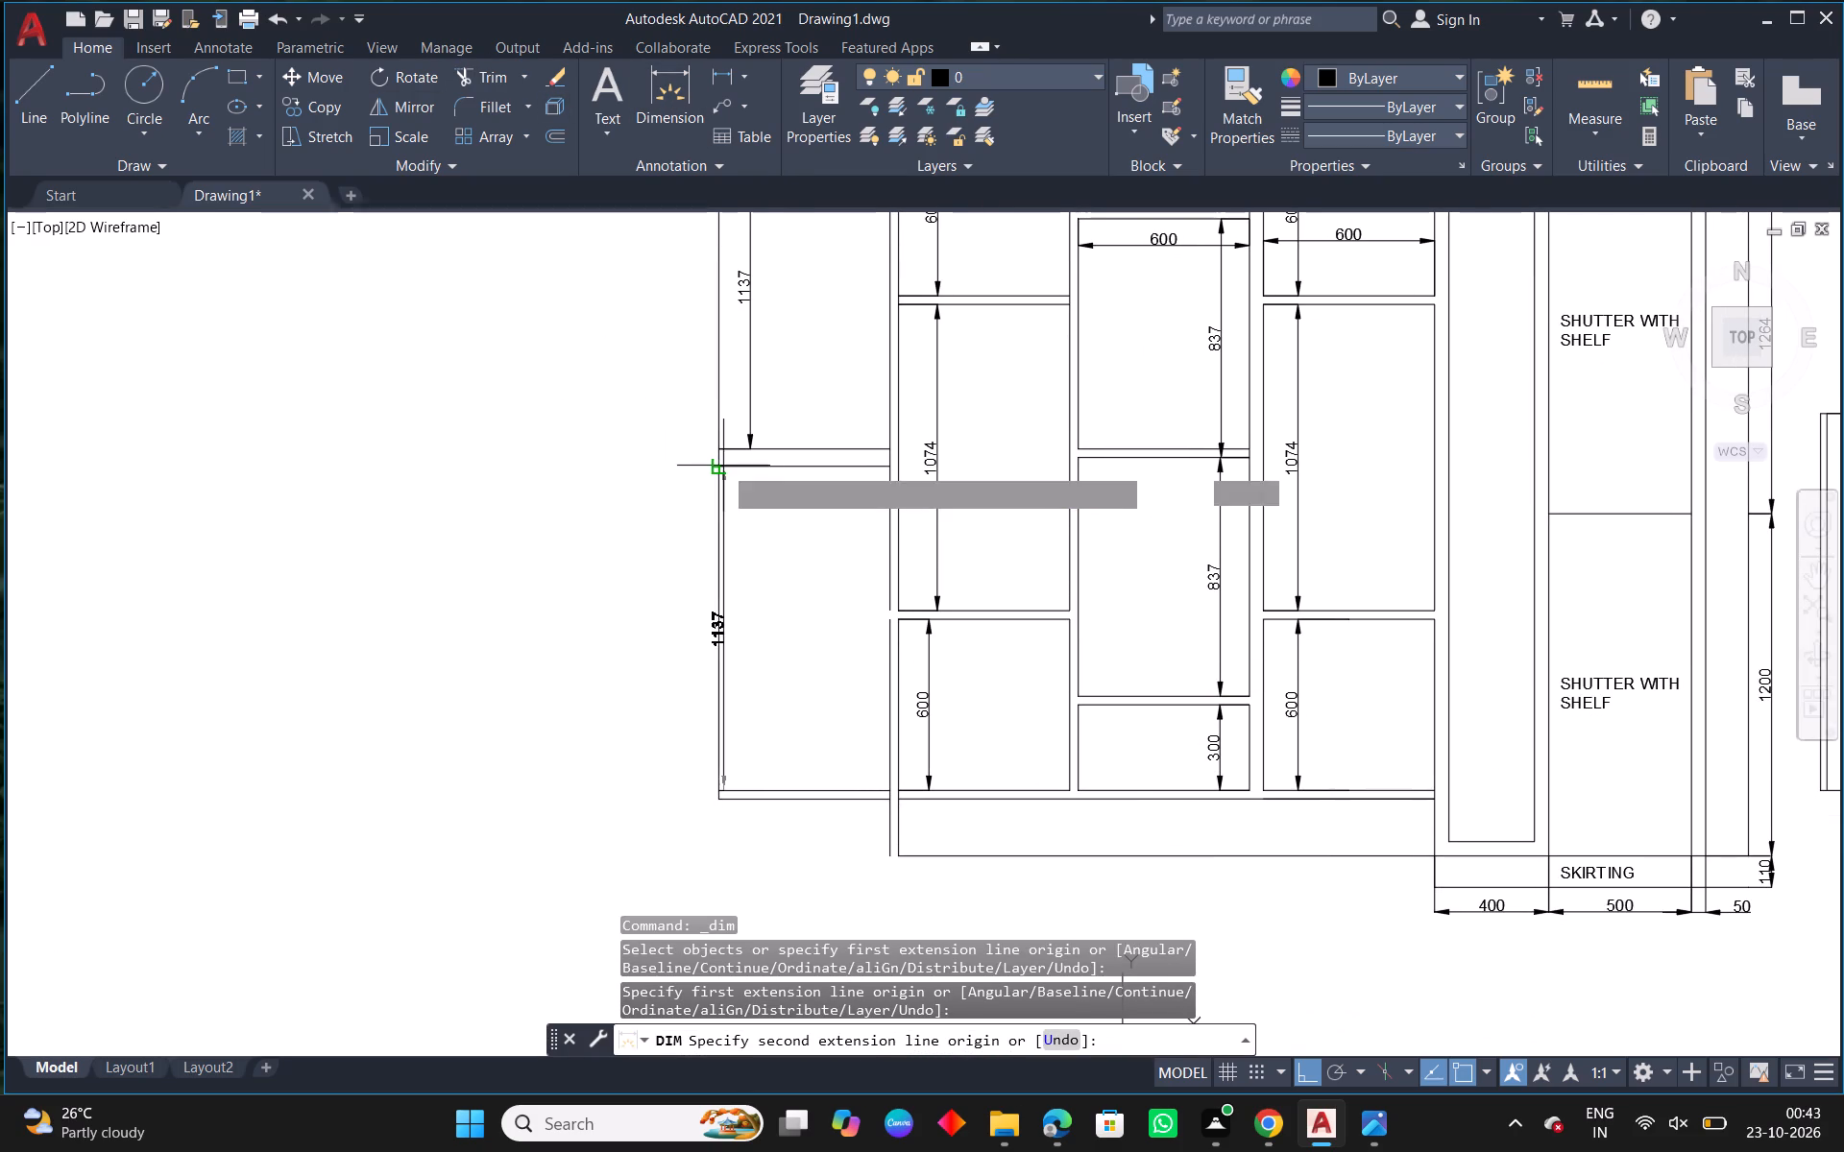
click(752, 464)
right_click(752, 464)
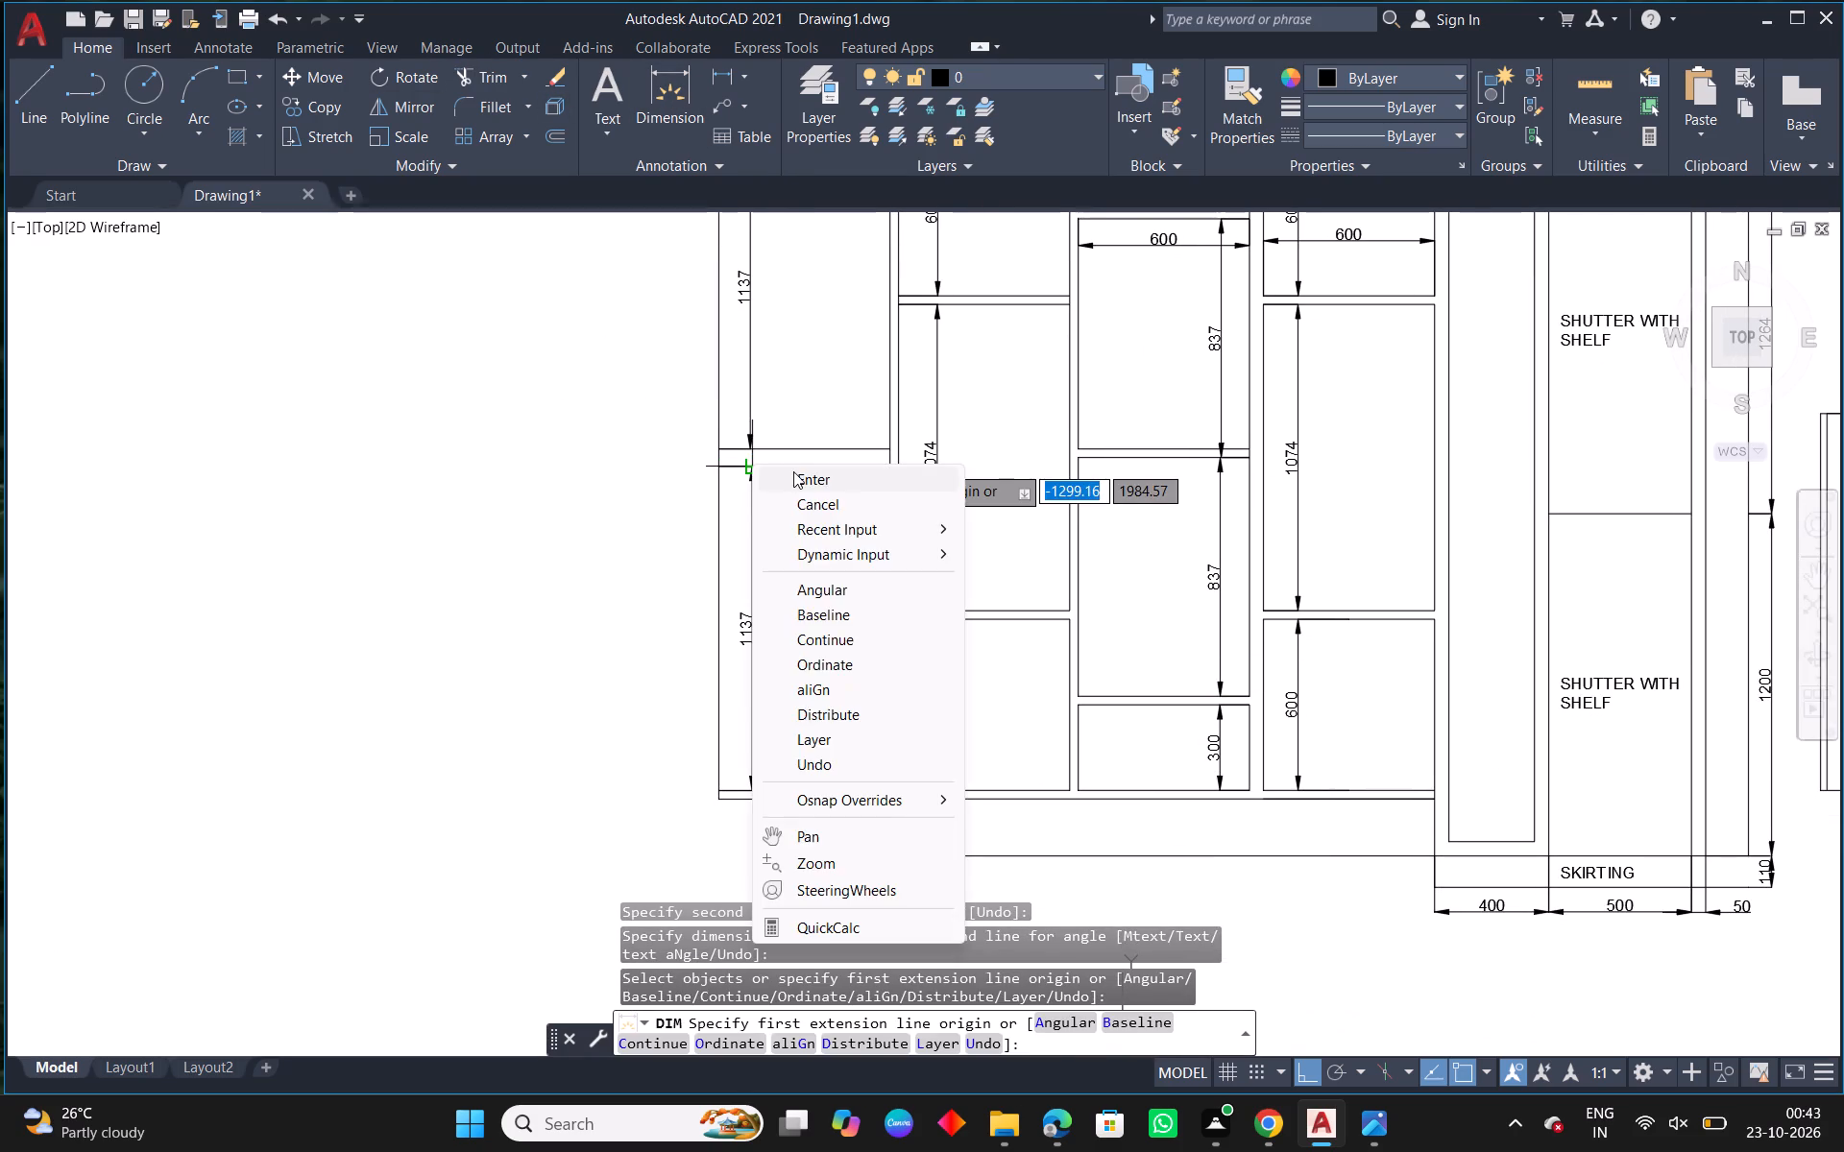
click(793, 471)
Trim the outermost column's inner vertical line between the two shelf lines.
scroll(898, 622, down, 2)
middle_drag(914, 621, 788, 619)
scroll(762, 525, up, 2)
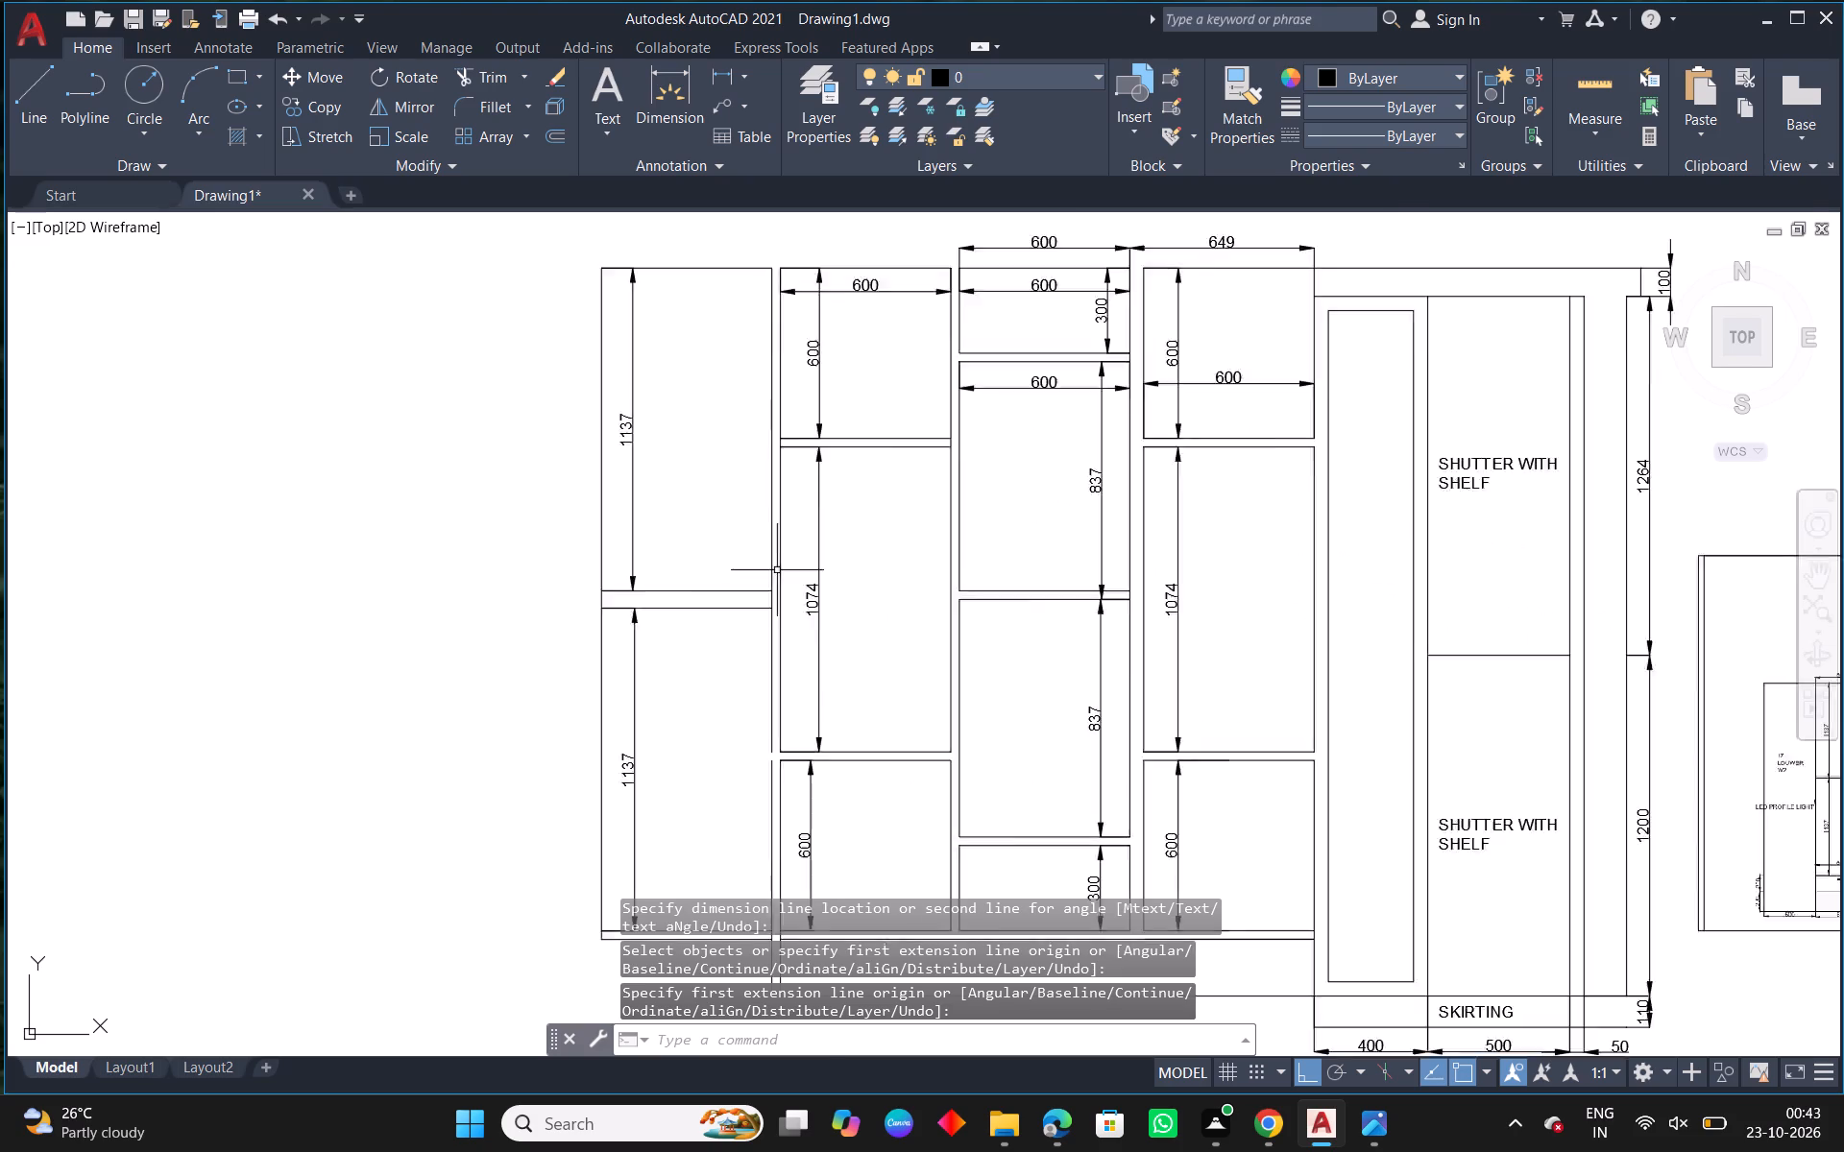
scroll(778, 583, up, 3)
click(483, 79)
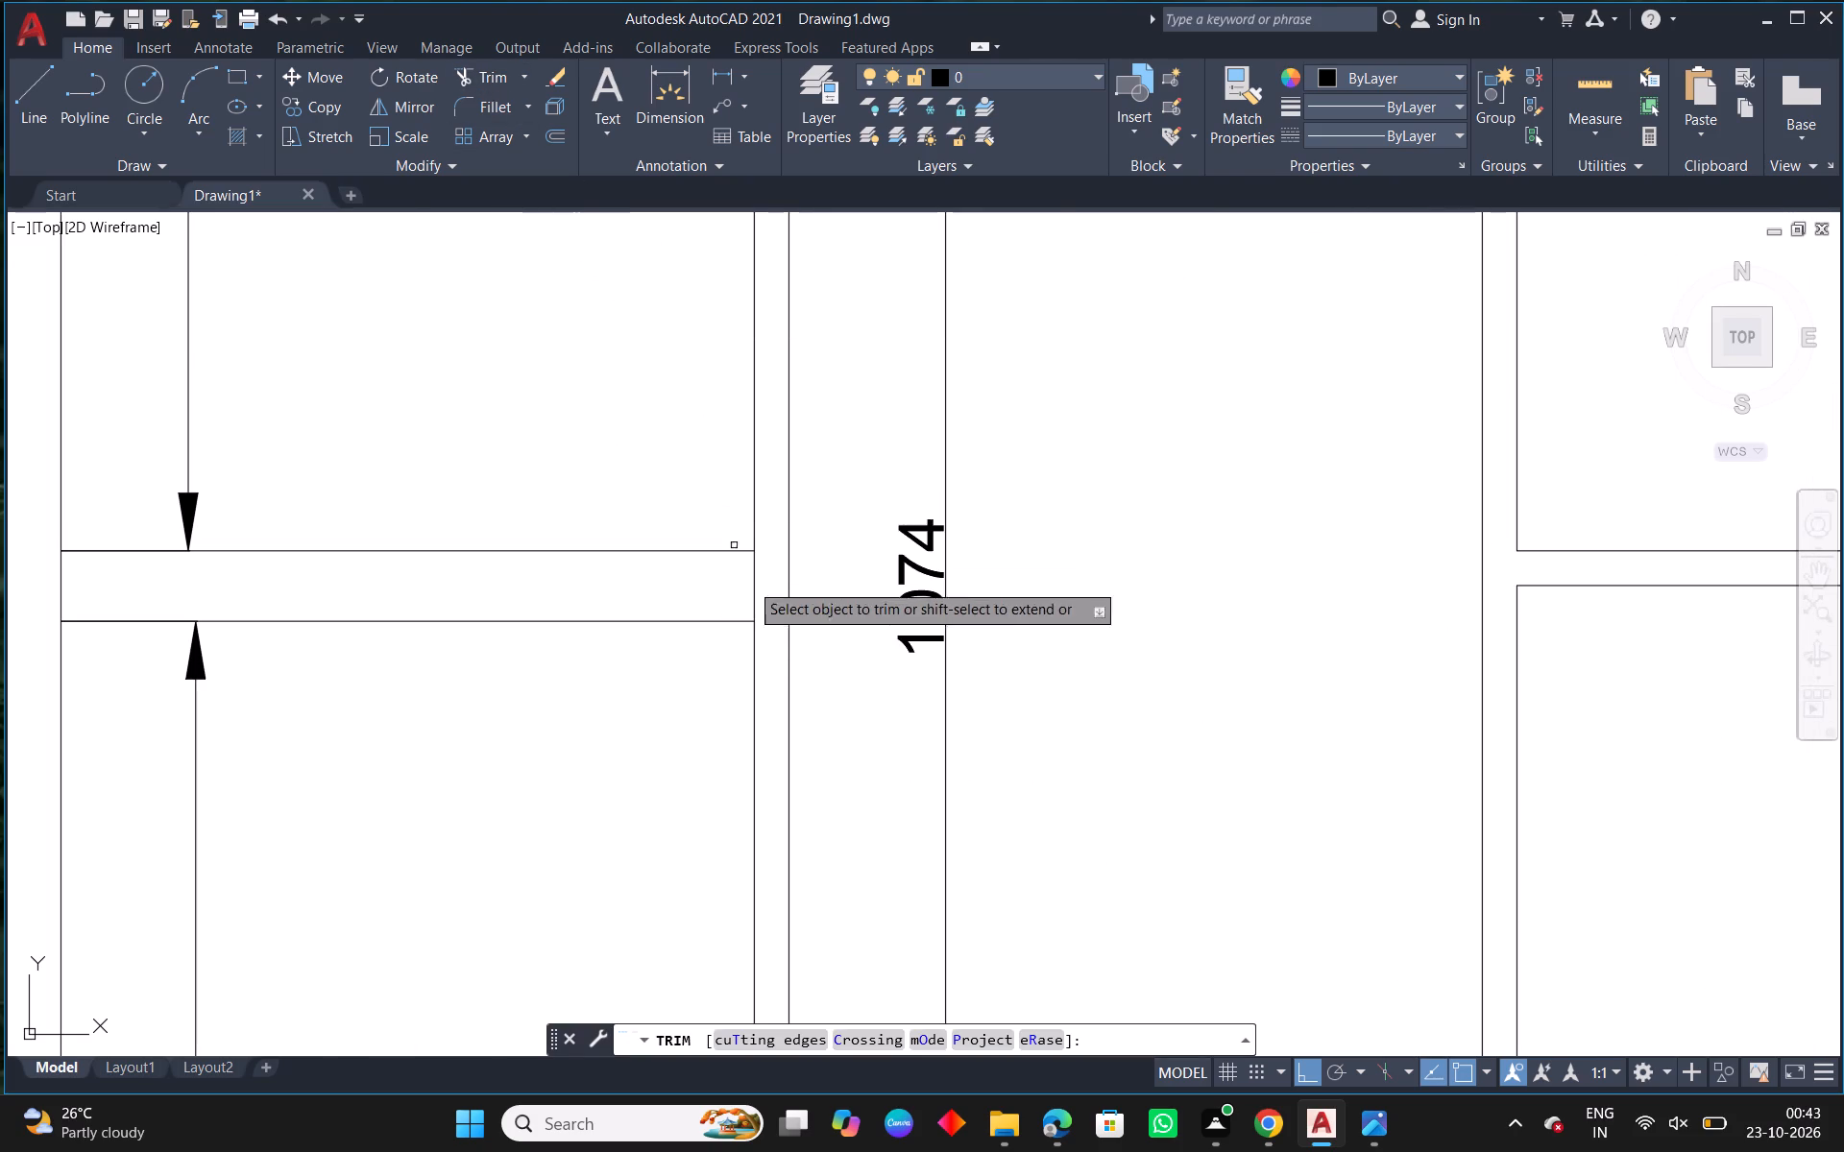
scroll(783, 630, up, 1)
click(733, 578)
right_click(733, 578)
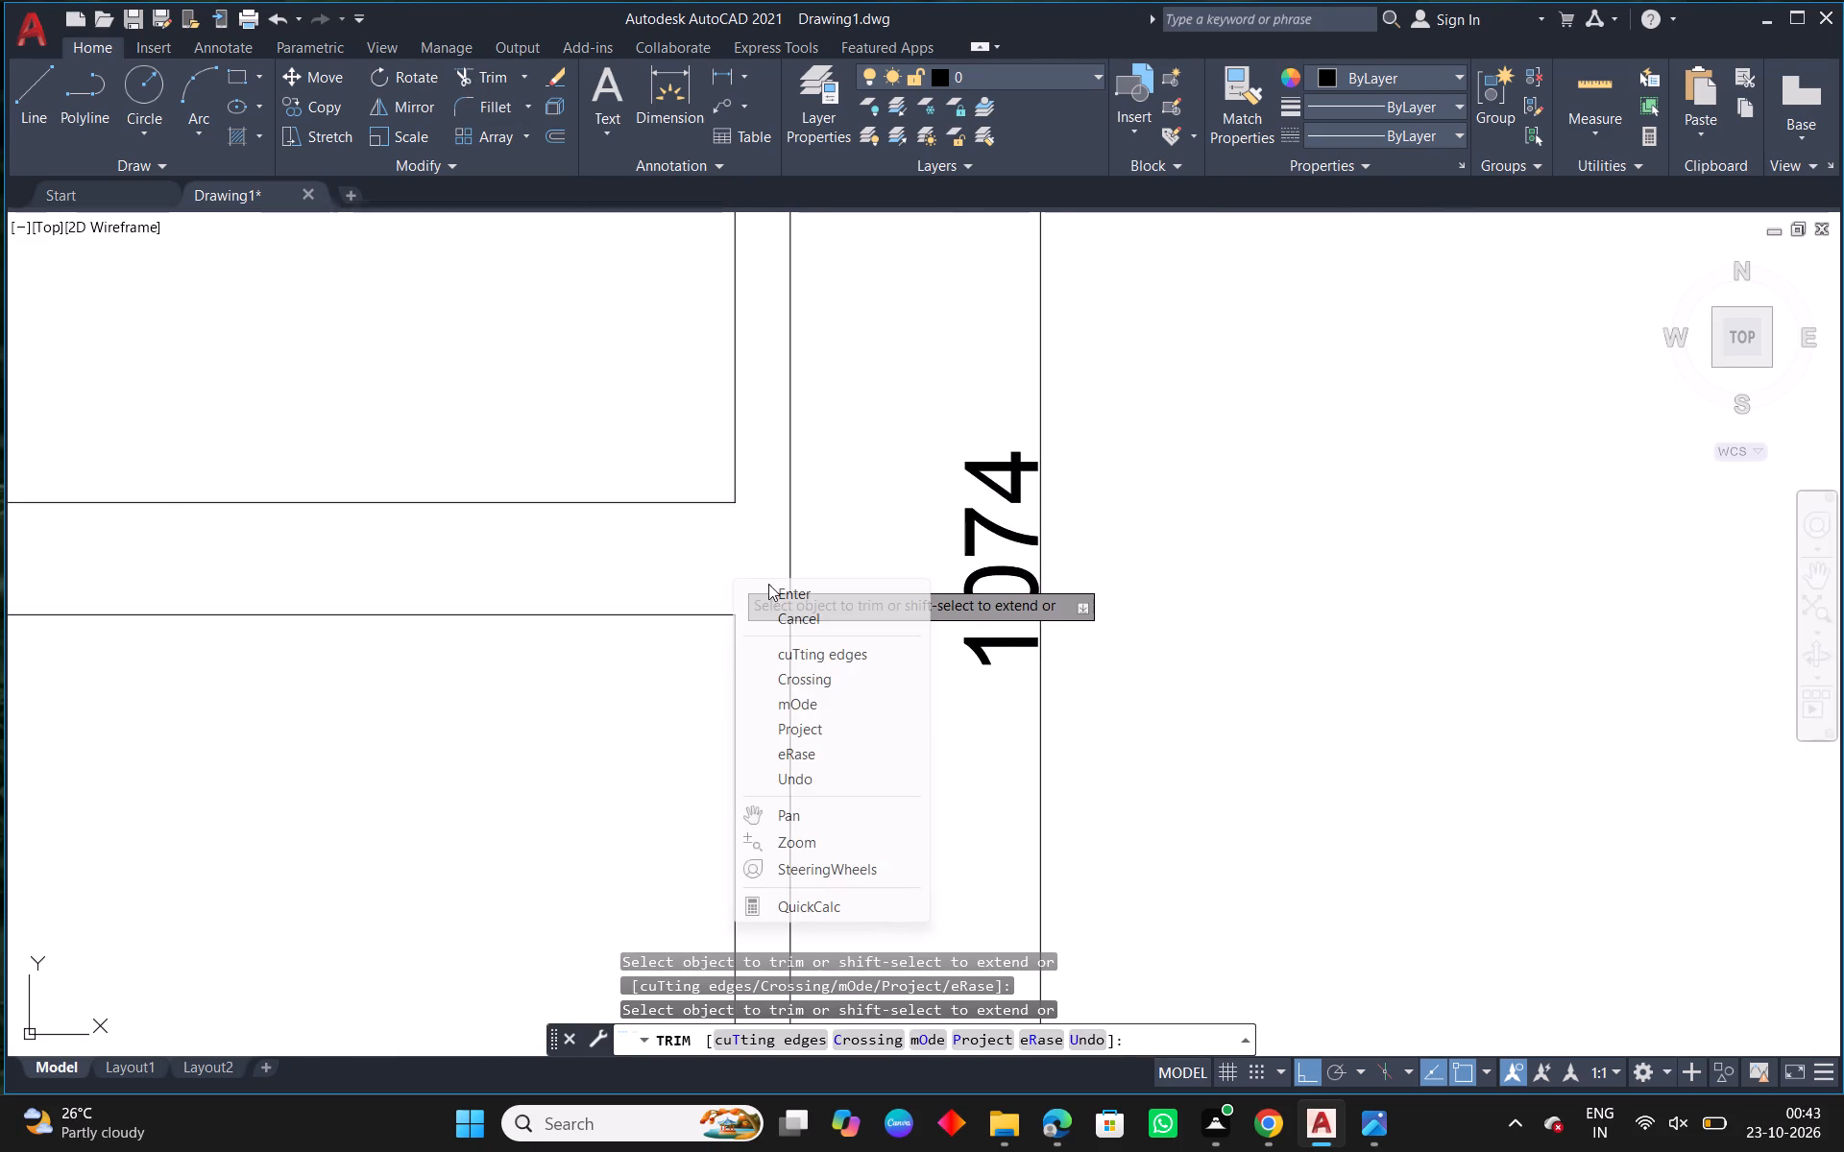
click(785, 588)
Offset the outermost column's outer vertical line 500 outward, away from the unit, for the louver panel's edge.
scroll(743, 650, down, 5)
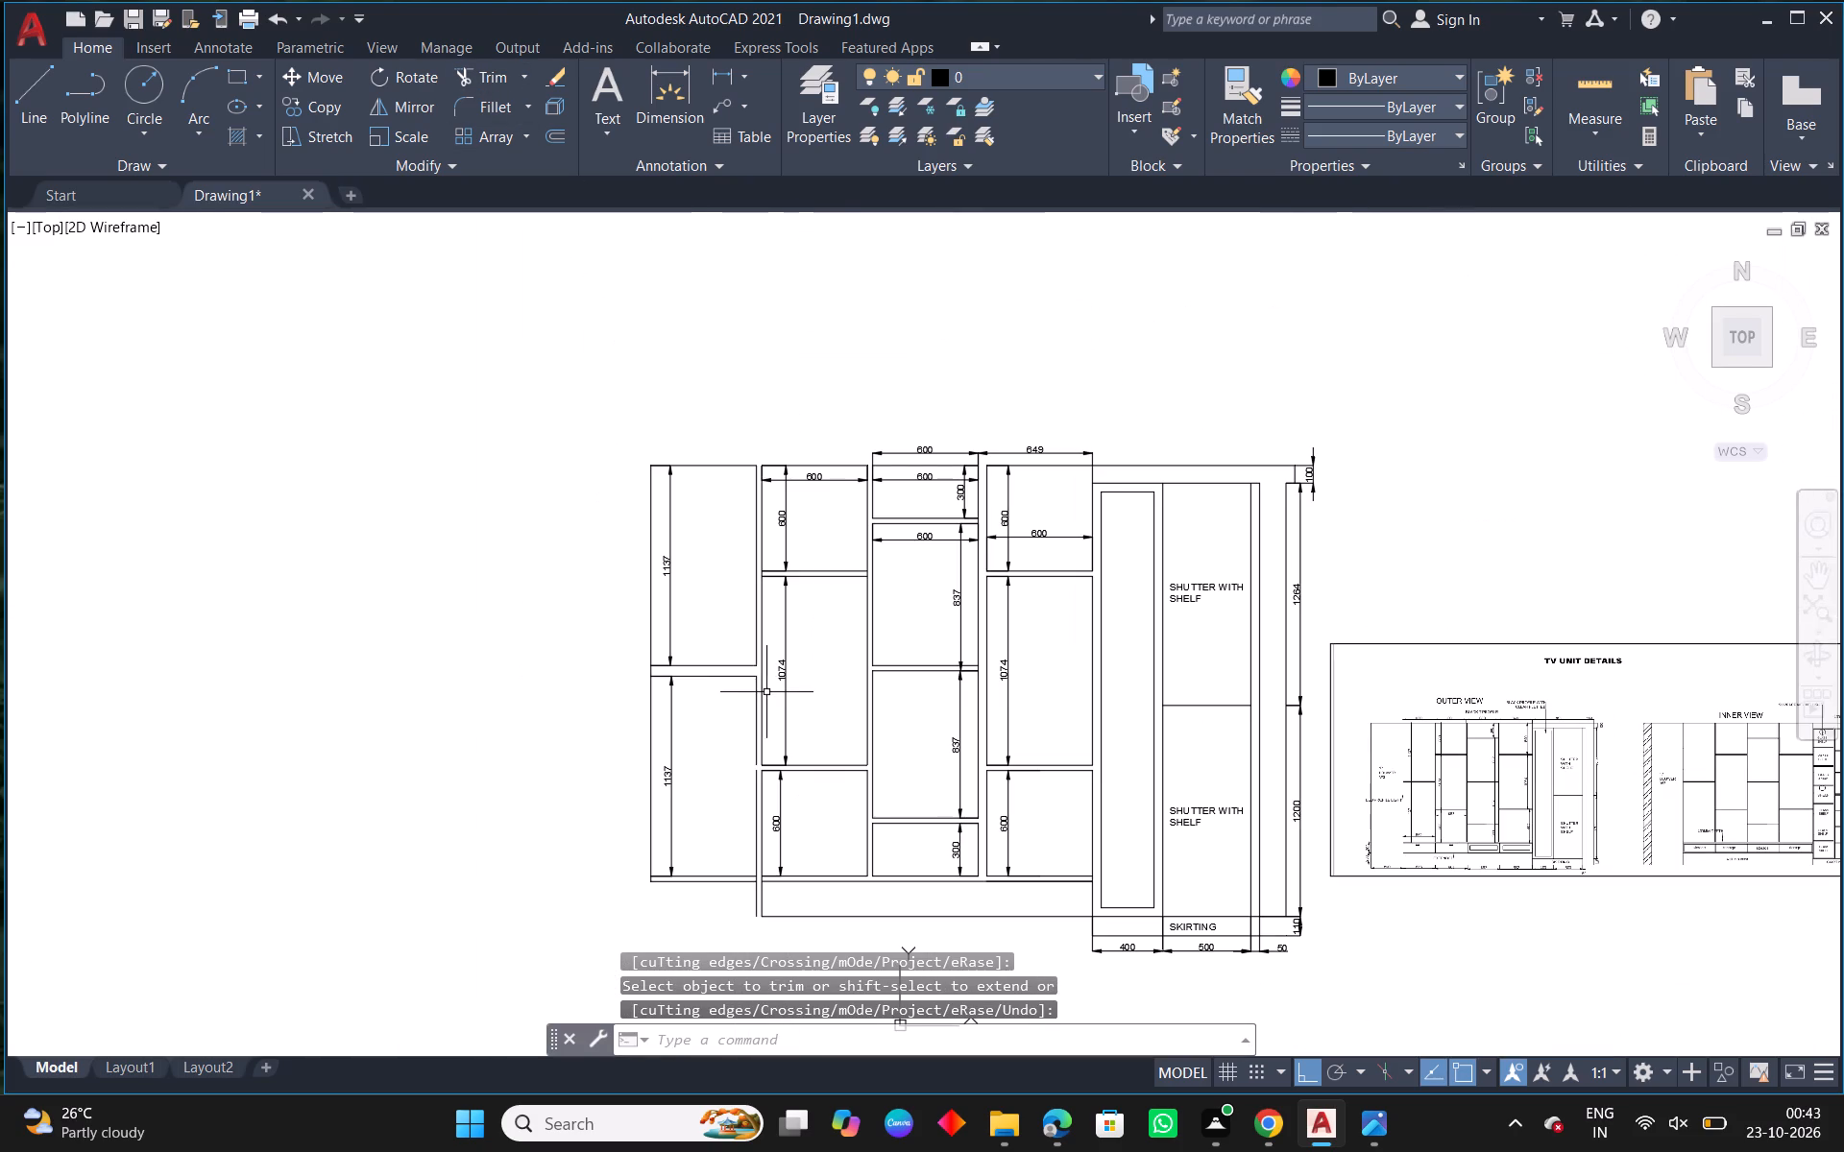
scroll(1569, 839, up, 2)
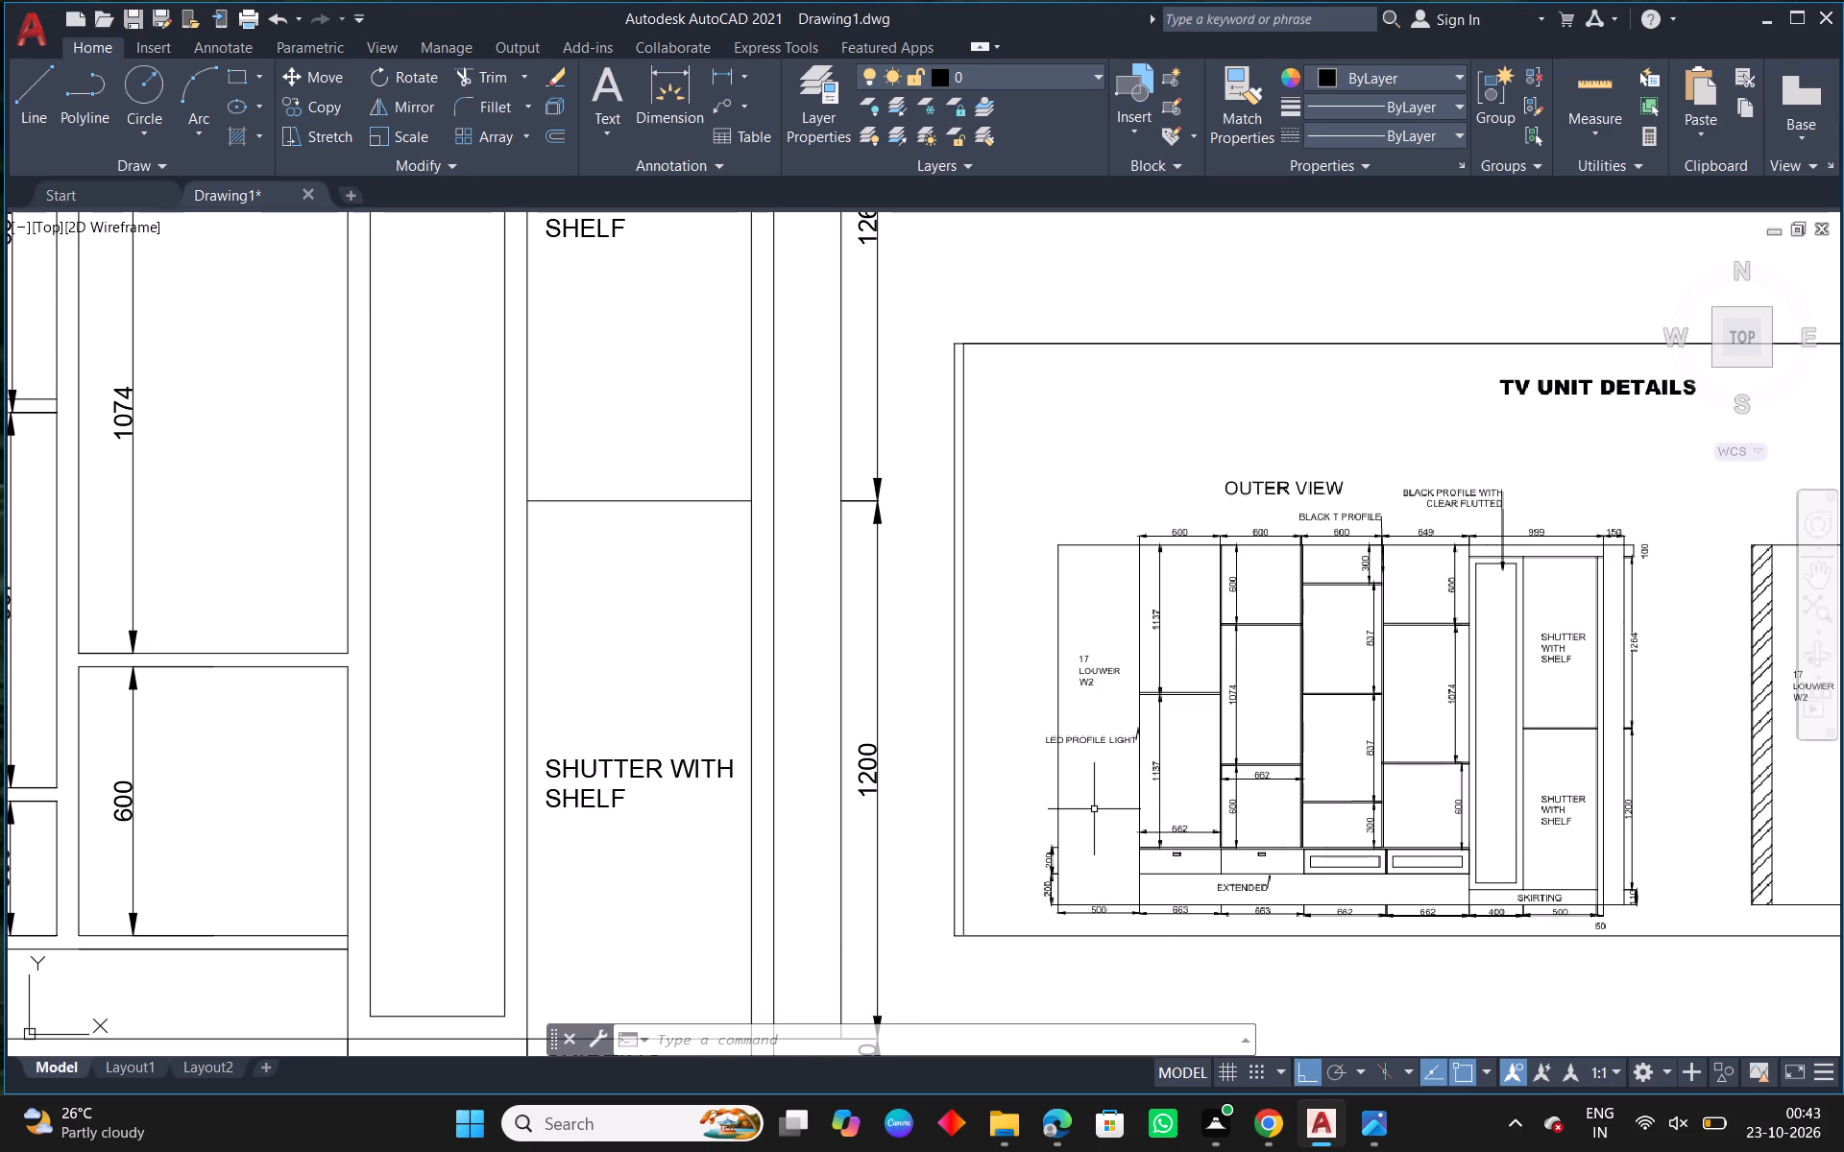
scroll(1094, 809, down, 1)
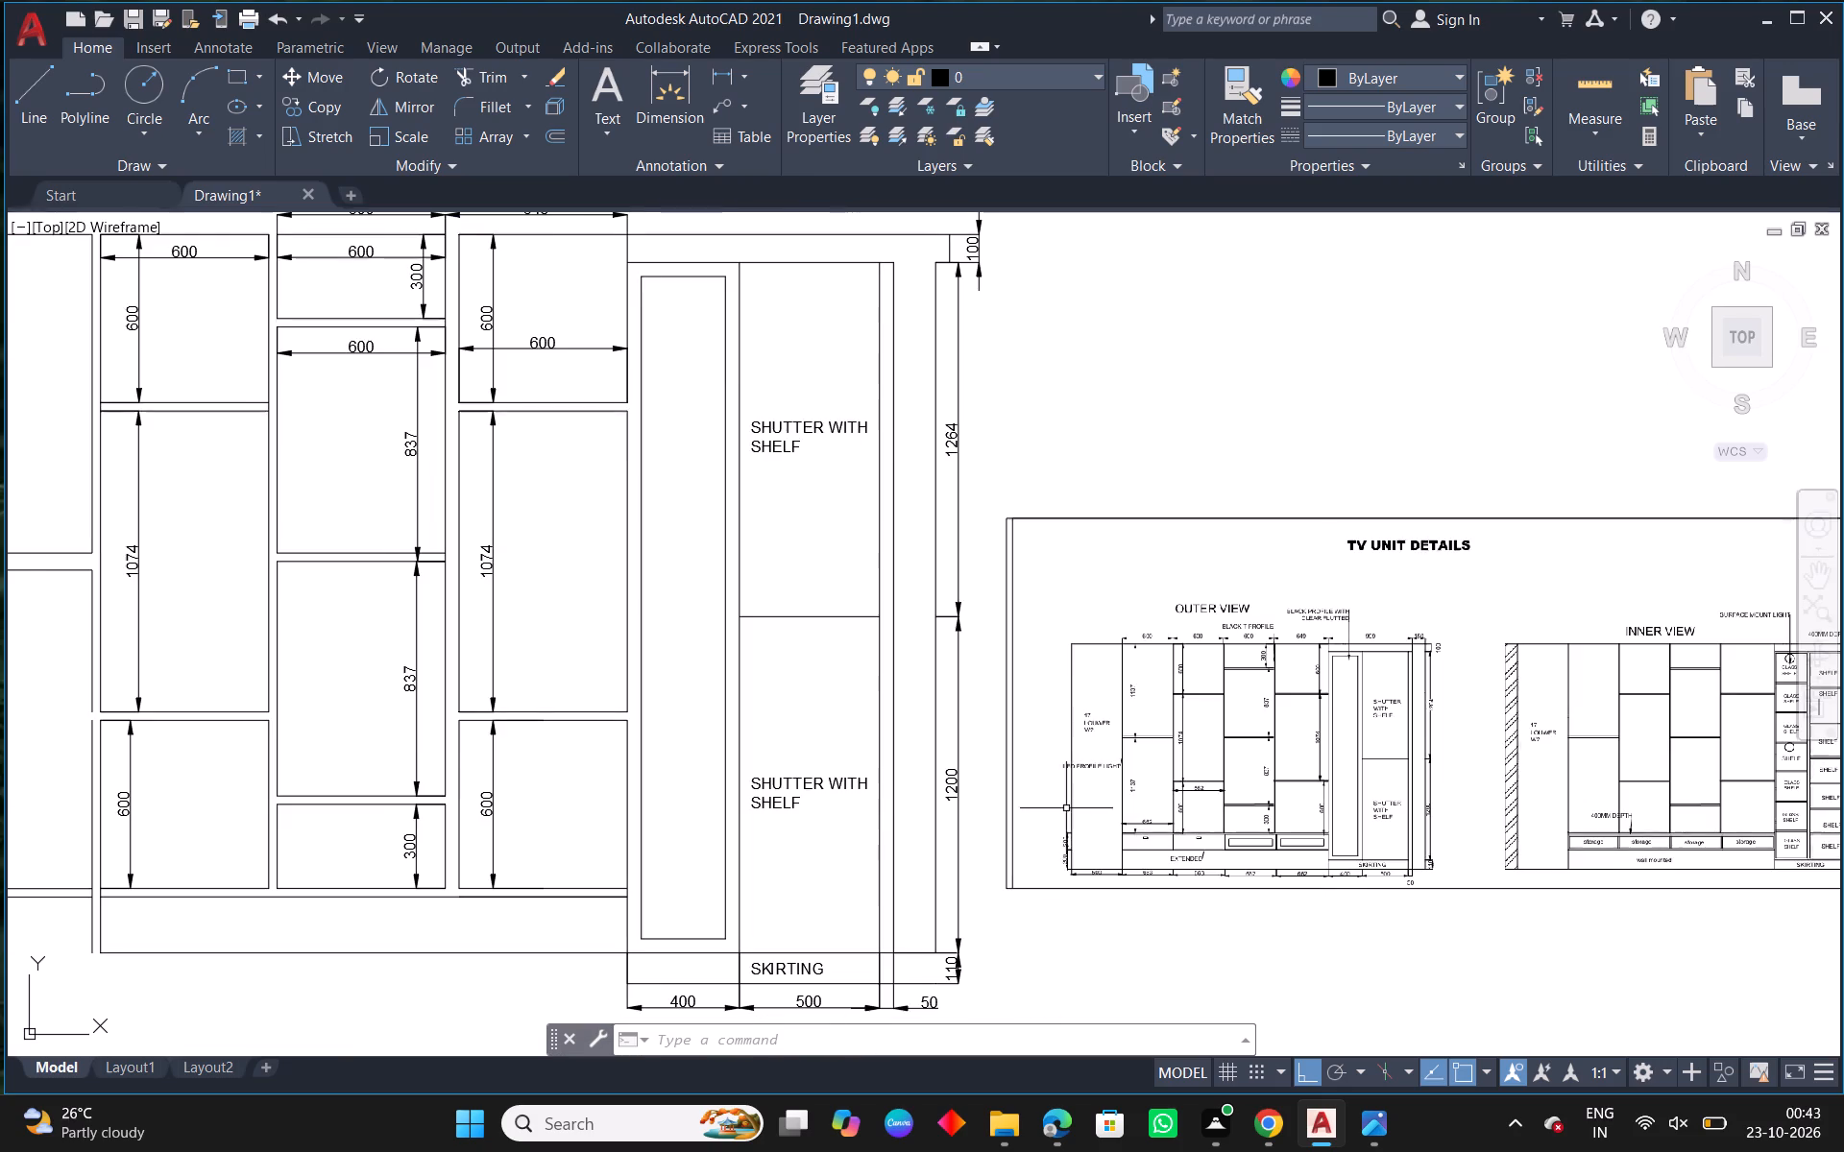
middle_drag(408, 753, 996, 699)
scroll(988, 700, down, 1)
text(O)
key(space)
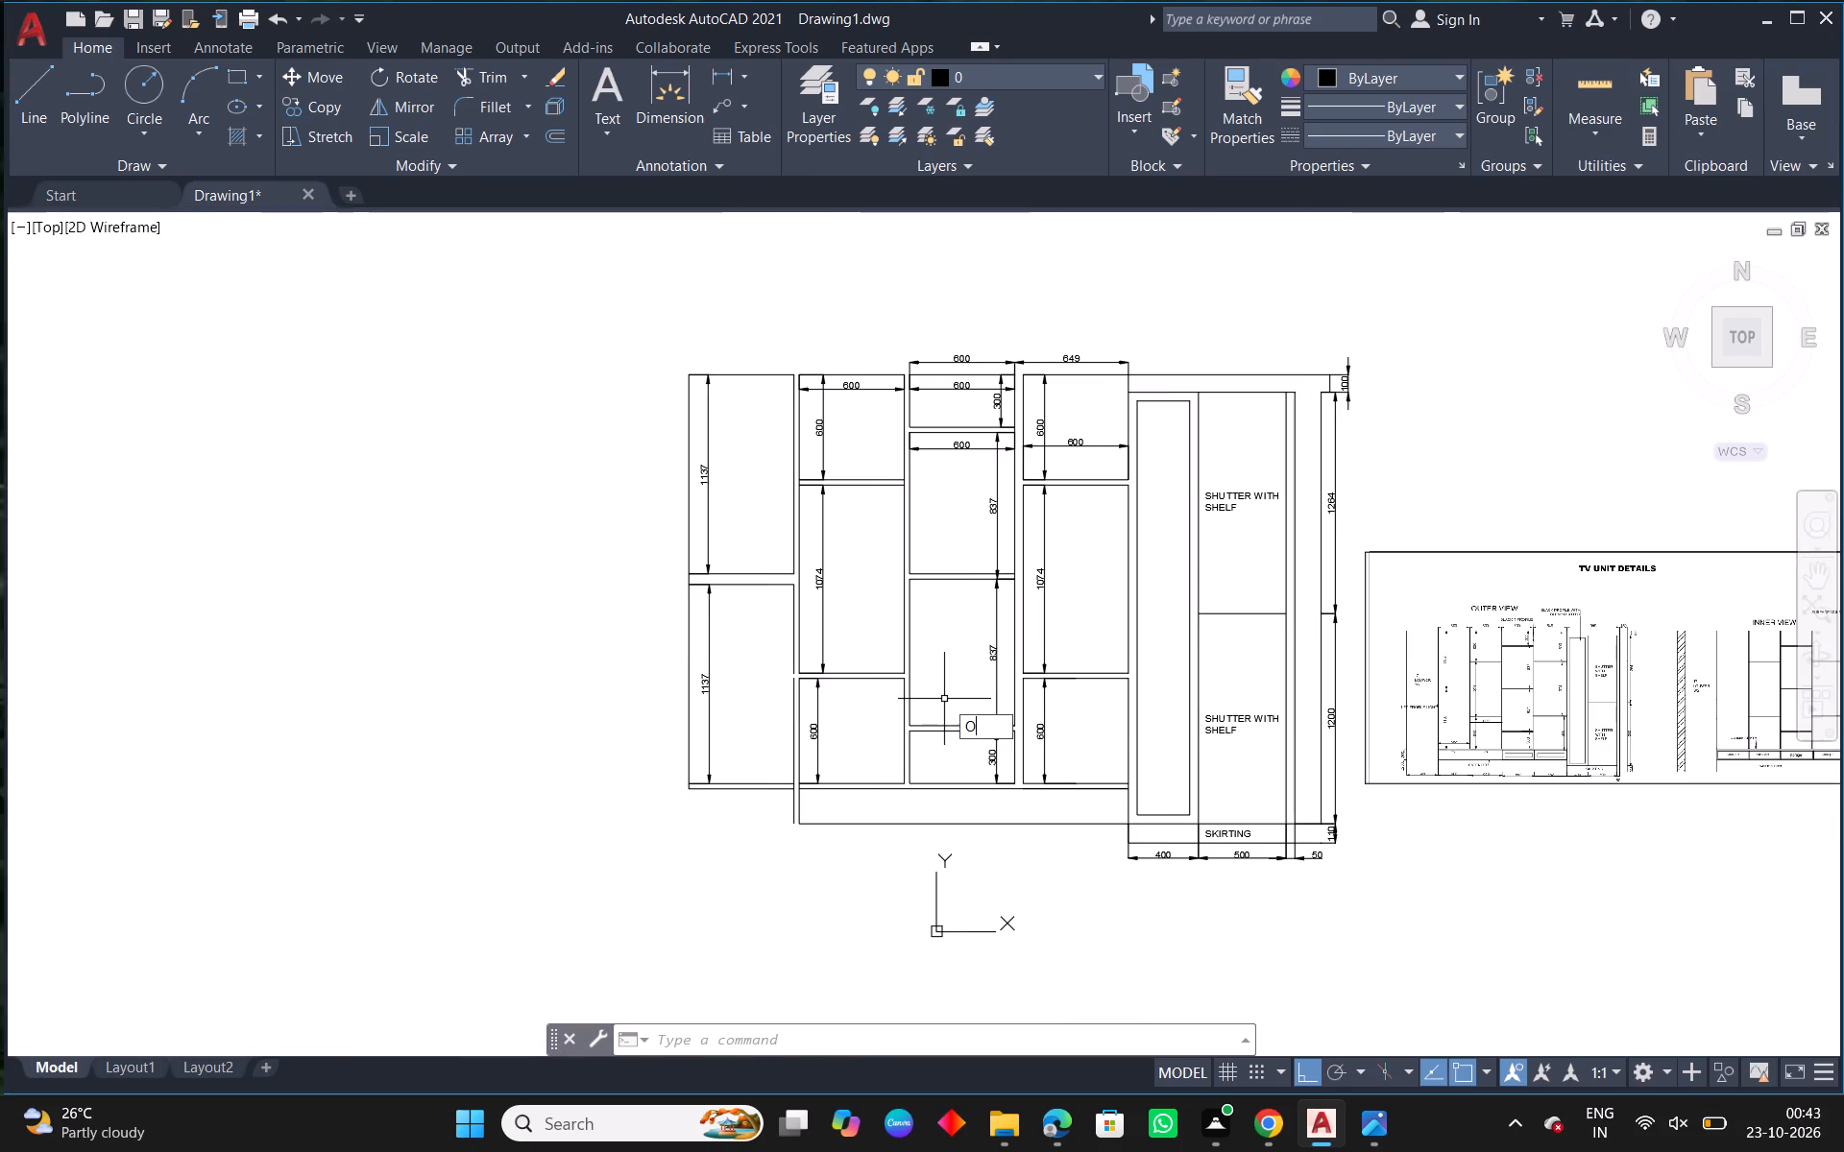
text(500)
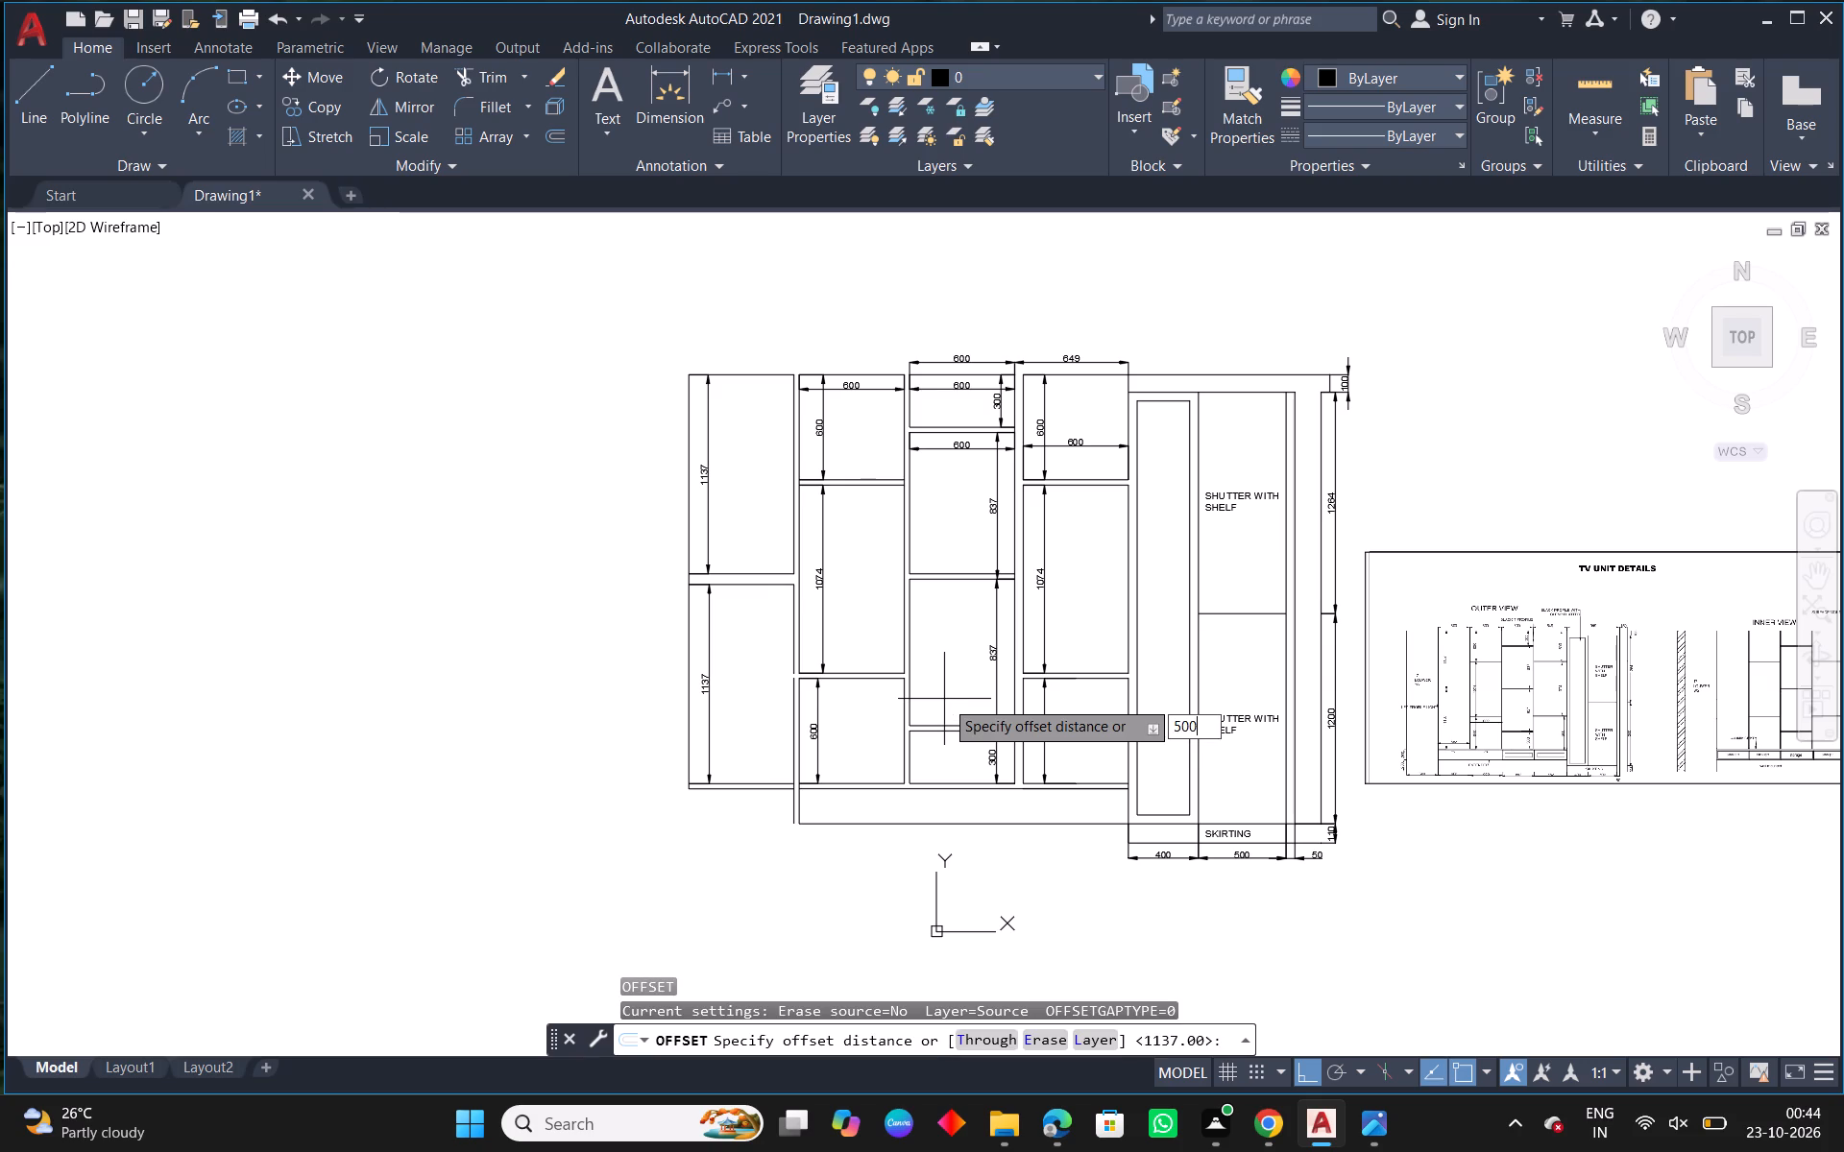
key(Return)
drag(691, 612, 683, 616)
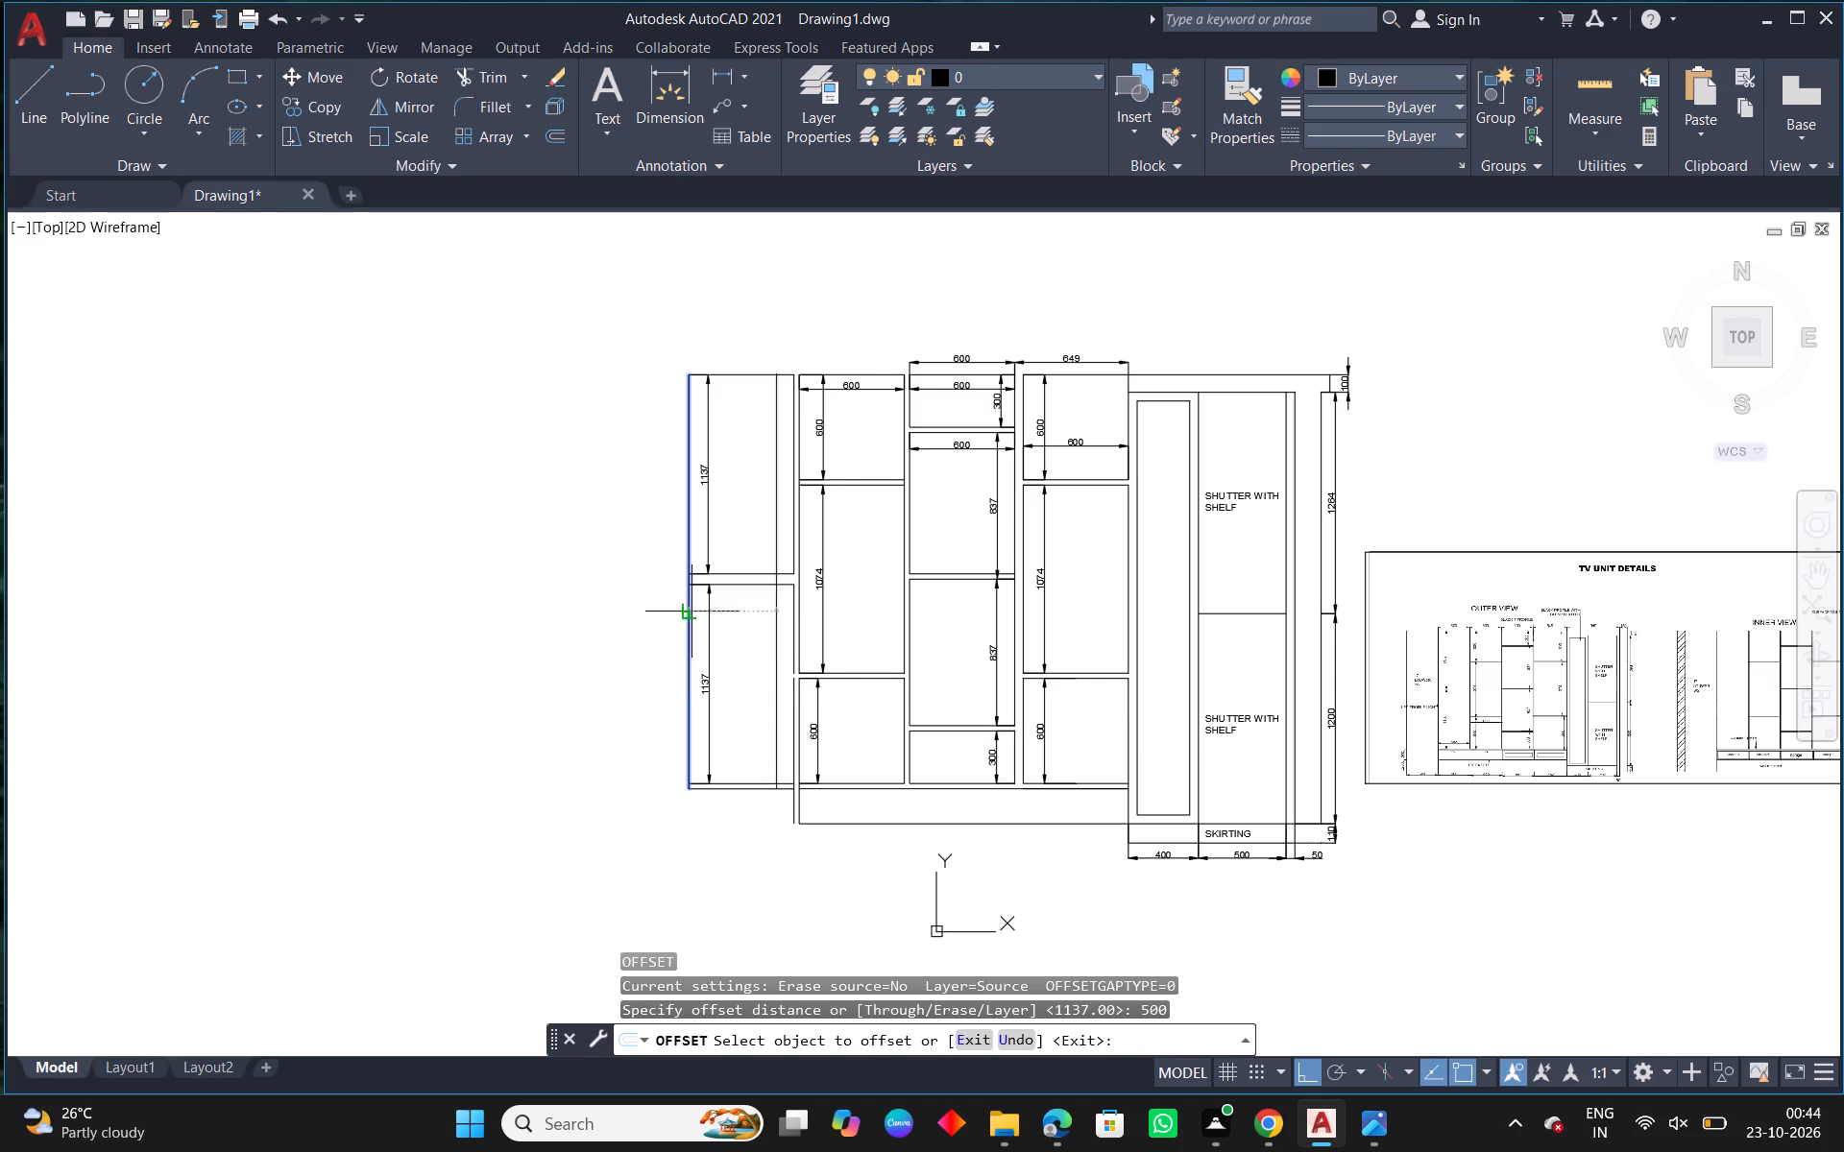
drag(683, 616, 679, 618)
click(559, 652)
right_click(452, 568)
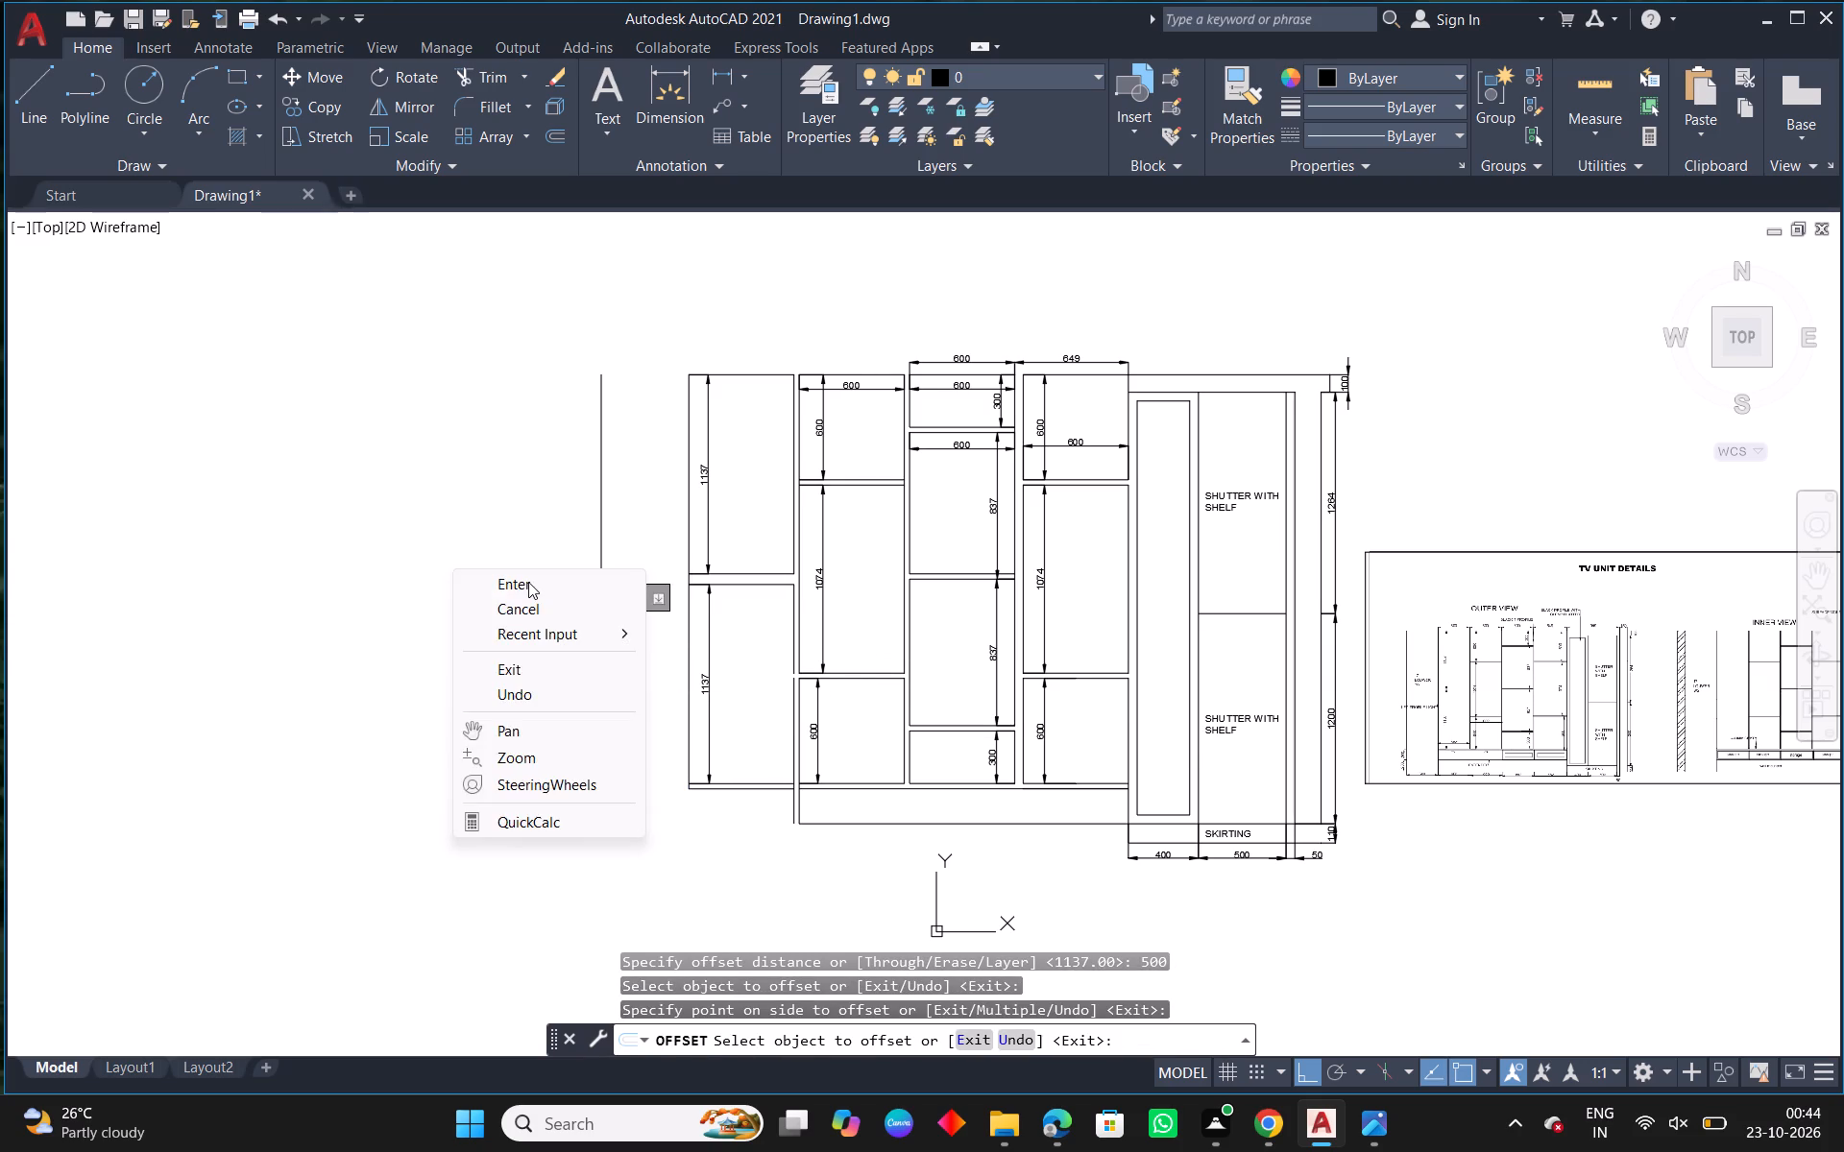
click(528, 582)
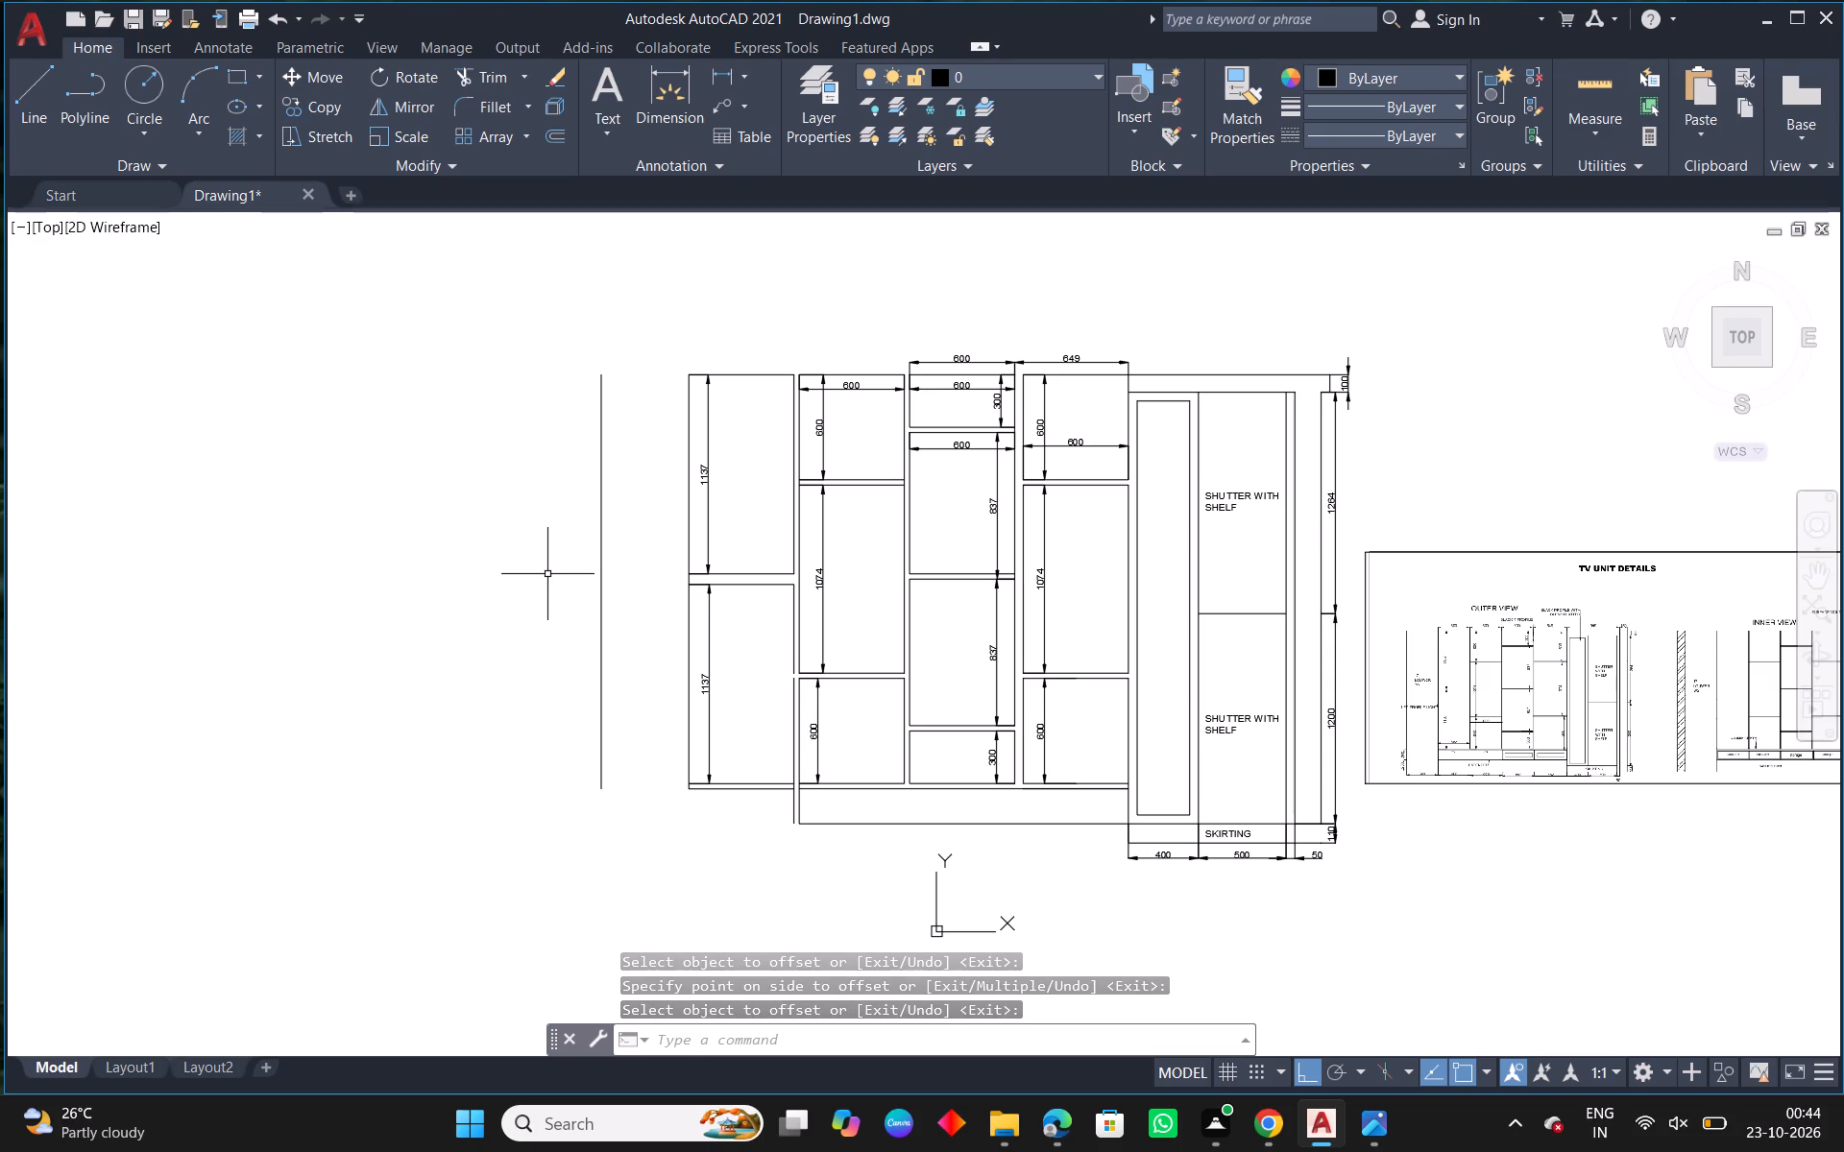
Fillet the new outer vertical line with the unit's top line to form a square upper corner.
middle_drag(696, 727, 661, 748)
key(Escape)
text(F)
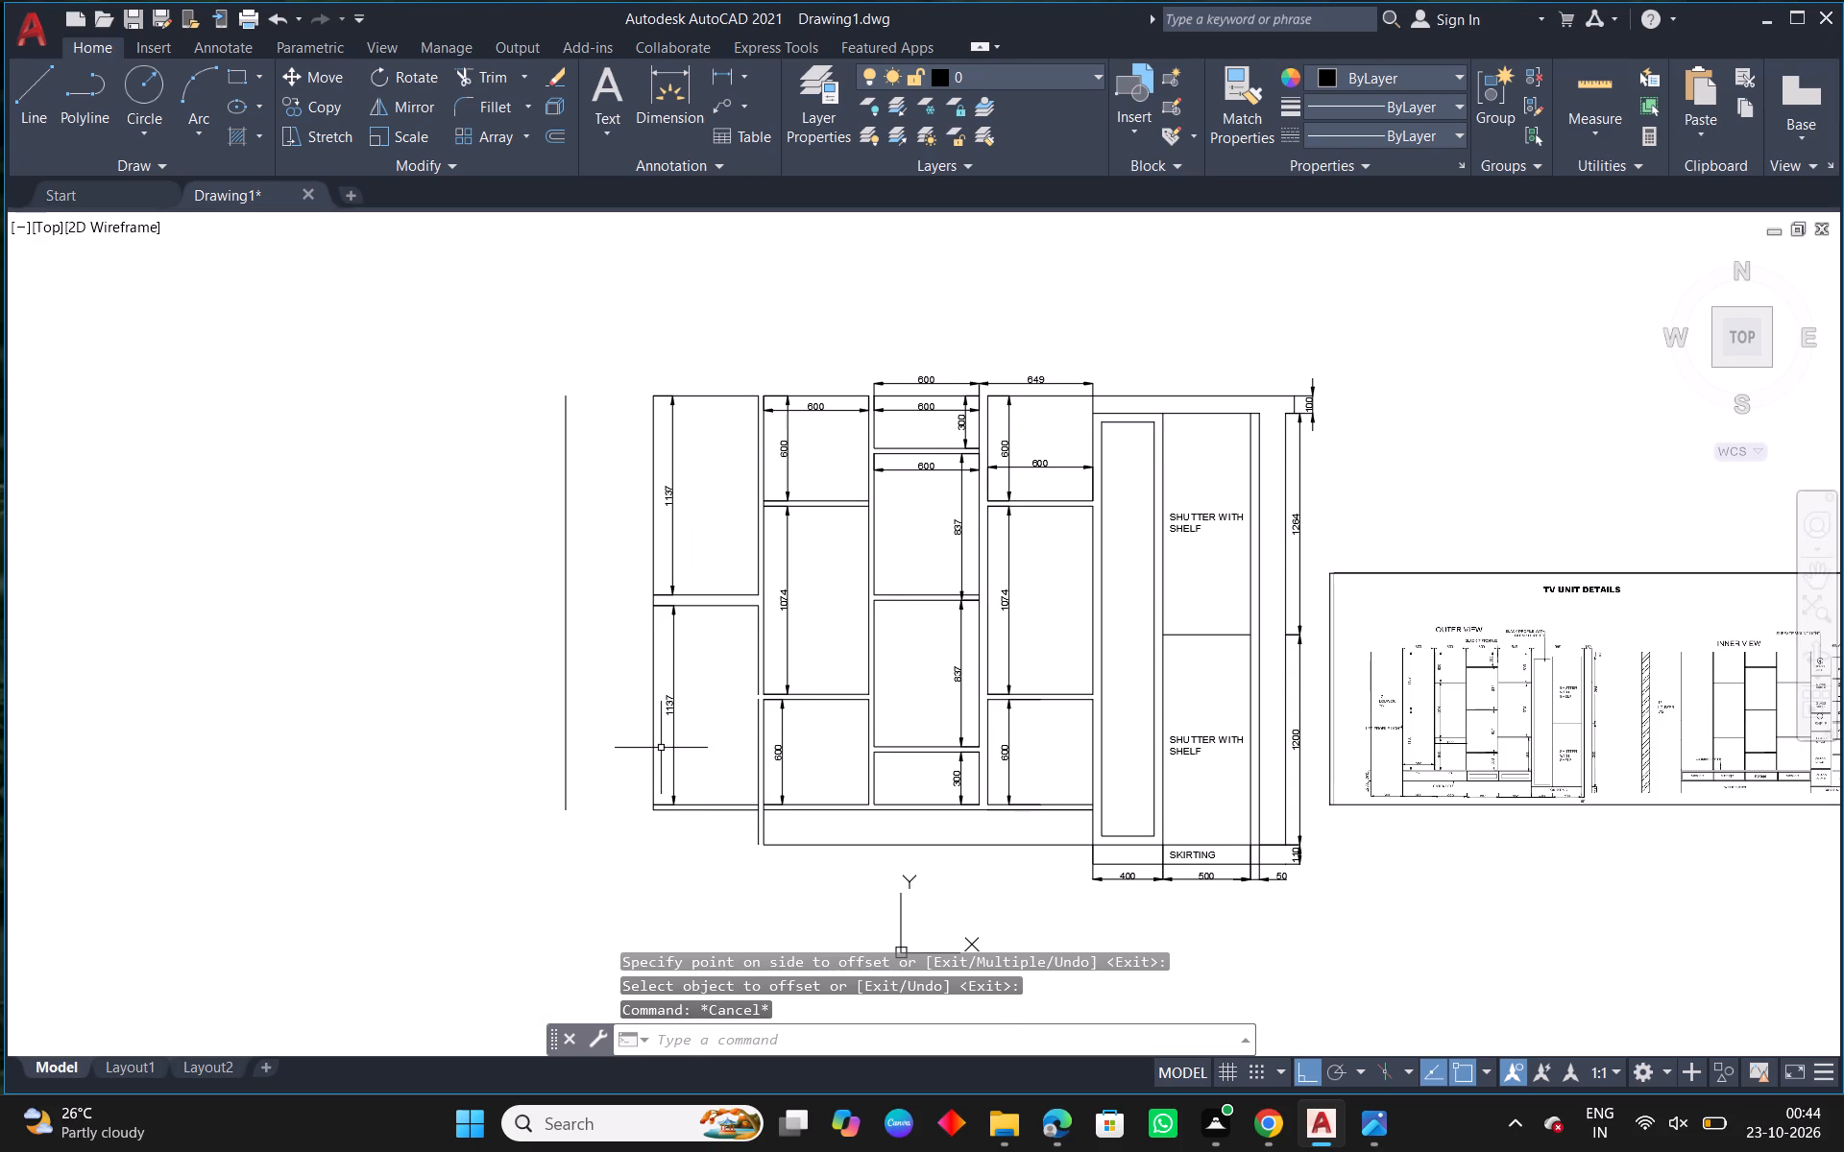
key(space)
click(569, 433)
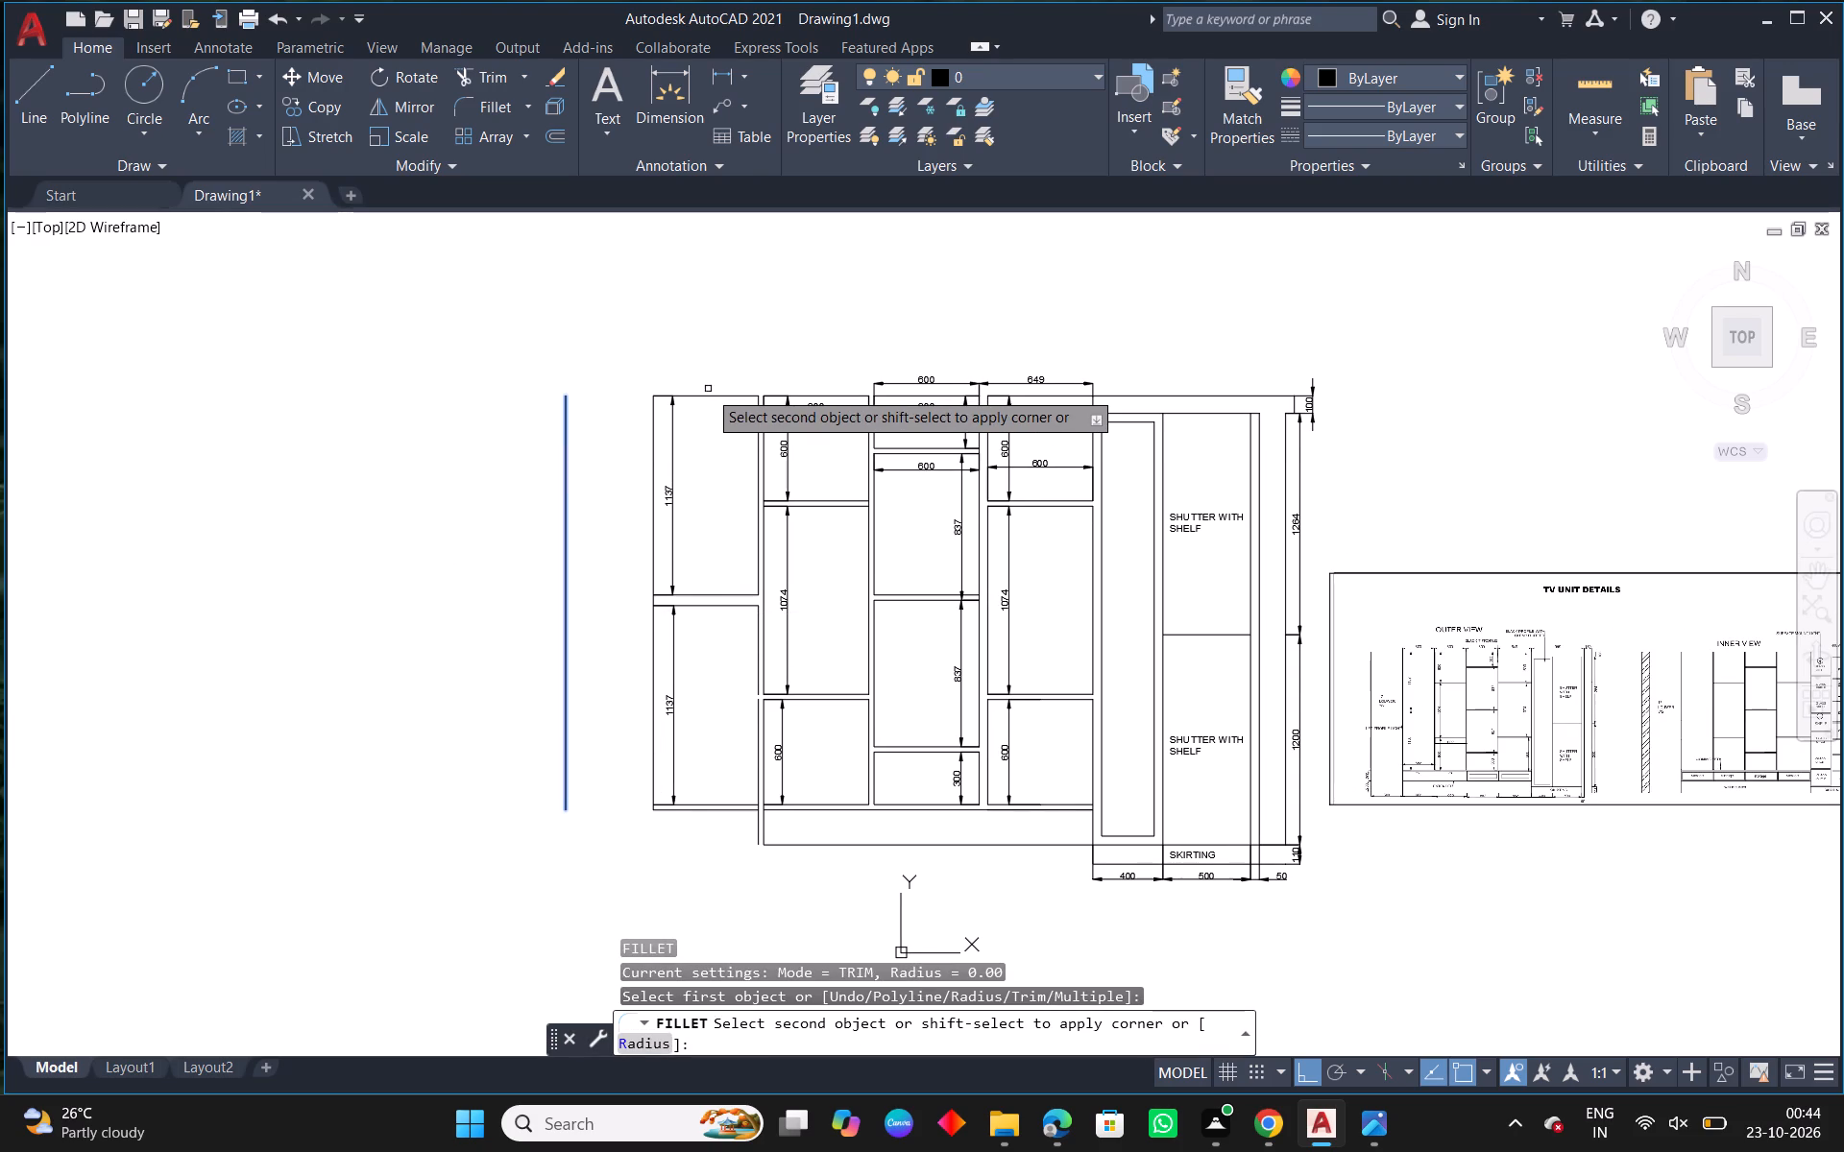
click(709, 395)
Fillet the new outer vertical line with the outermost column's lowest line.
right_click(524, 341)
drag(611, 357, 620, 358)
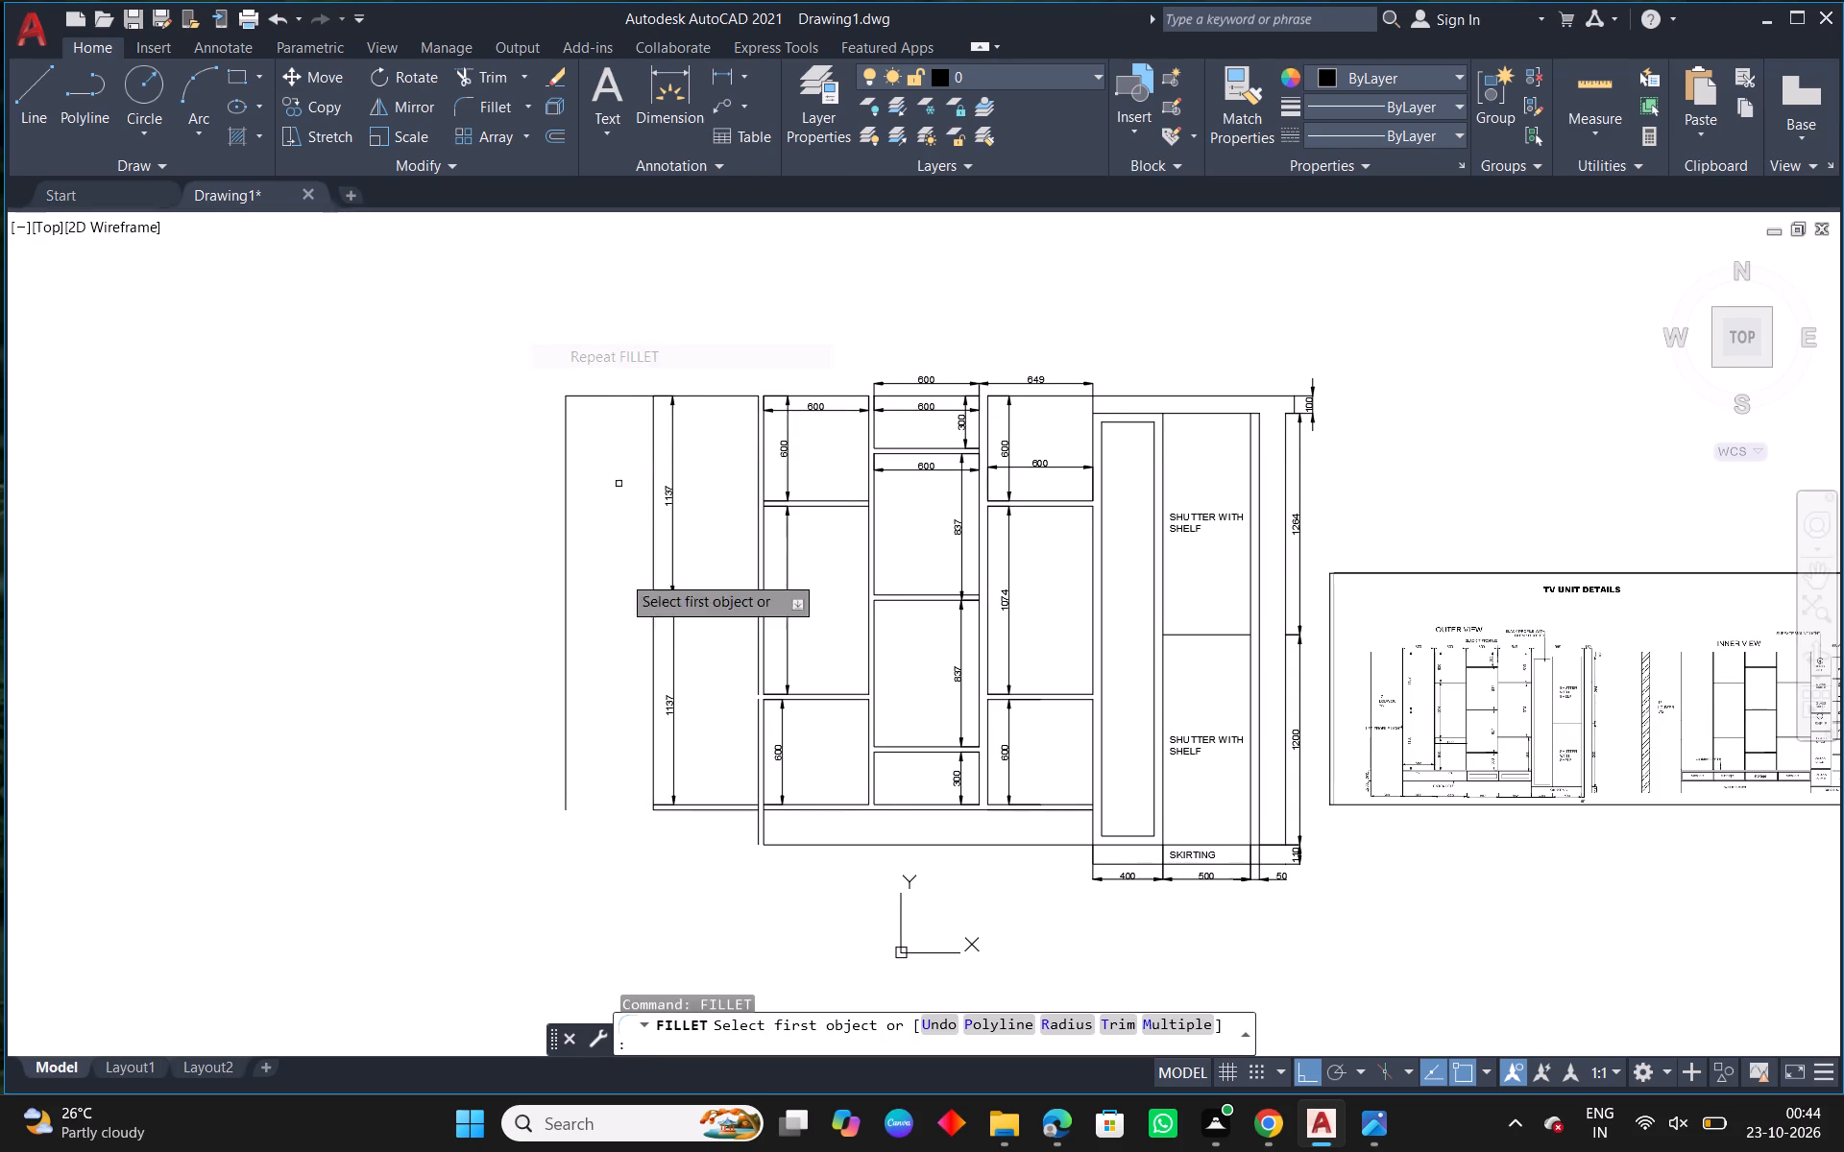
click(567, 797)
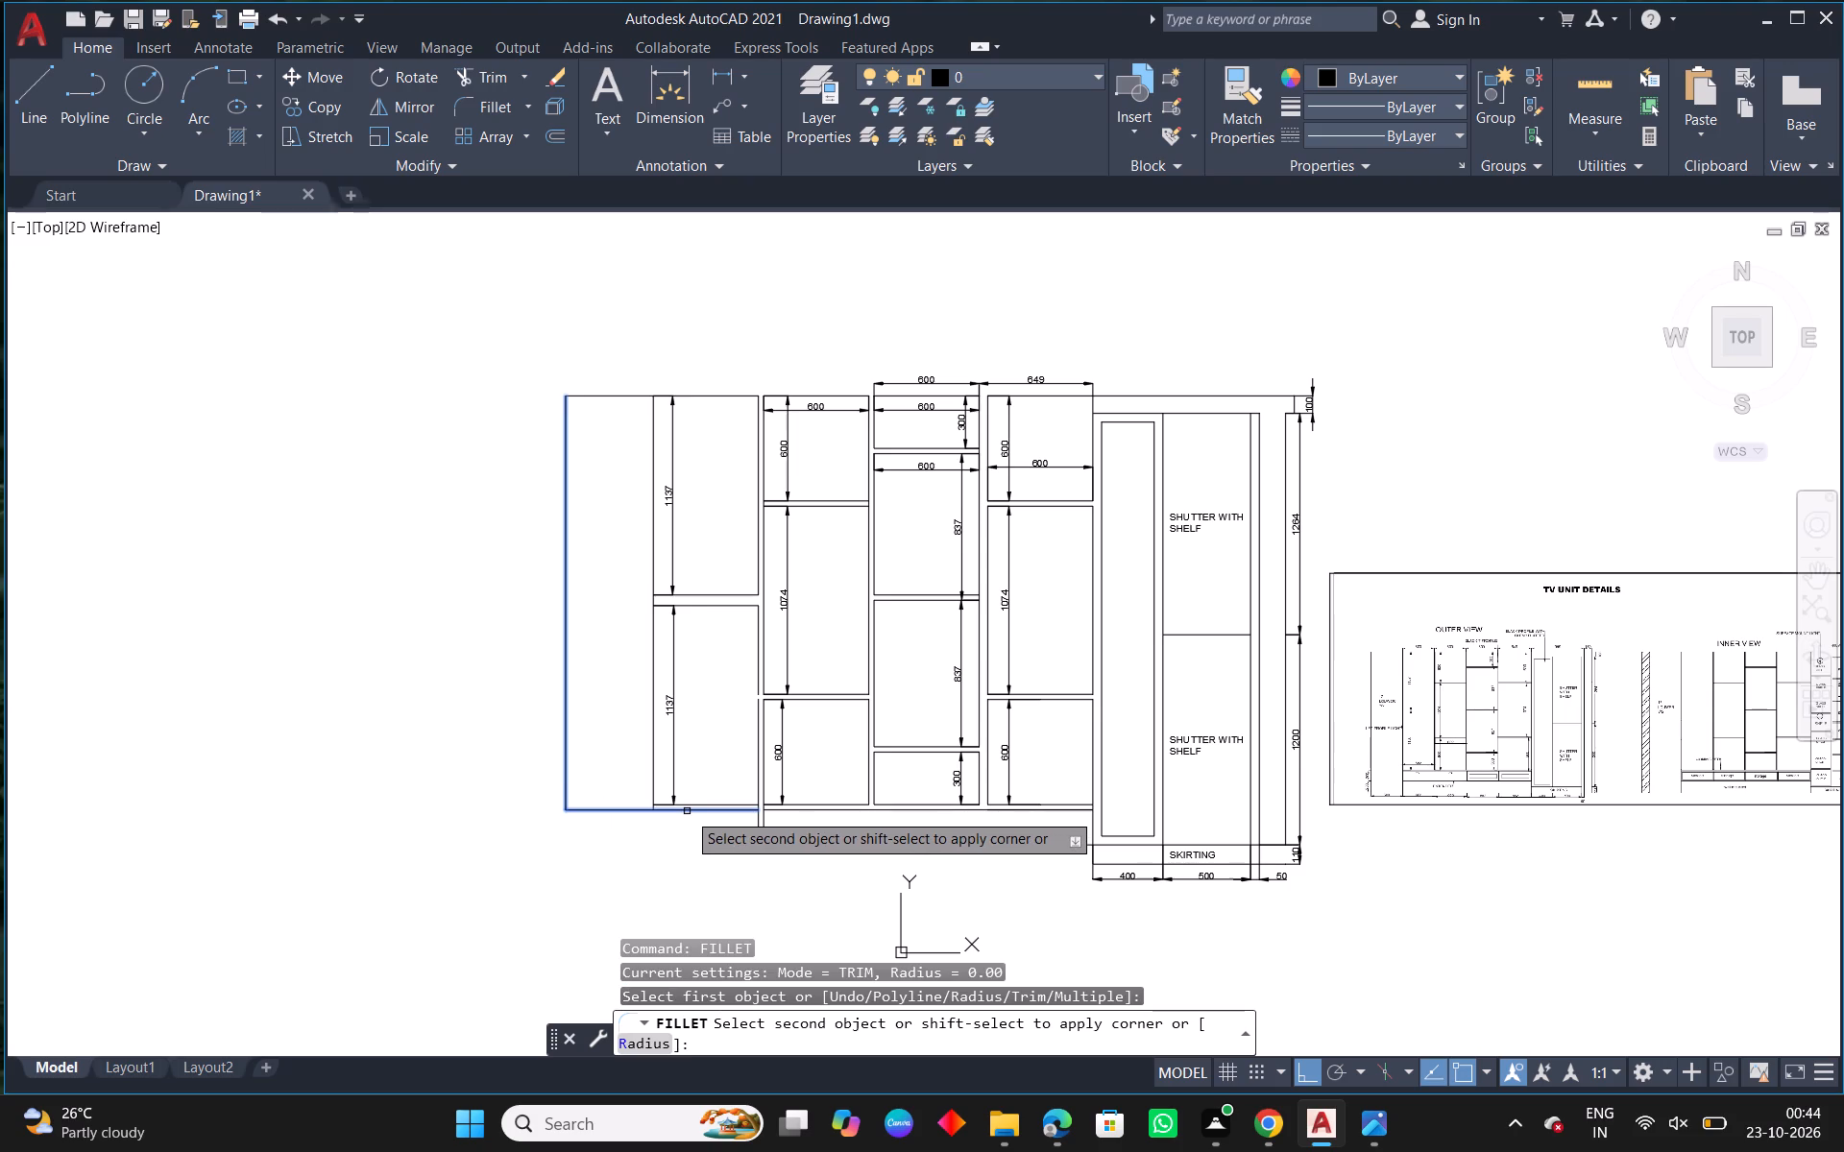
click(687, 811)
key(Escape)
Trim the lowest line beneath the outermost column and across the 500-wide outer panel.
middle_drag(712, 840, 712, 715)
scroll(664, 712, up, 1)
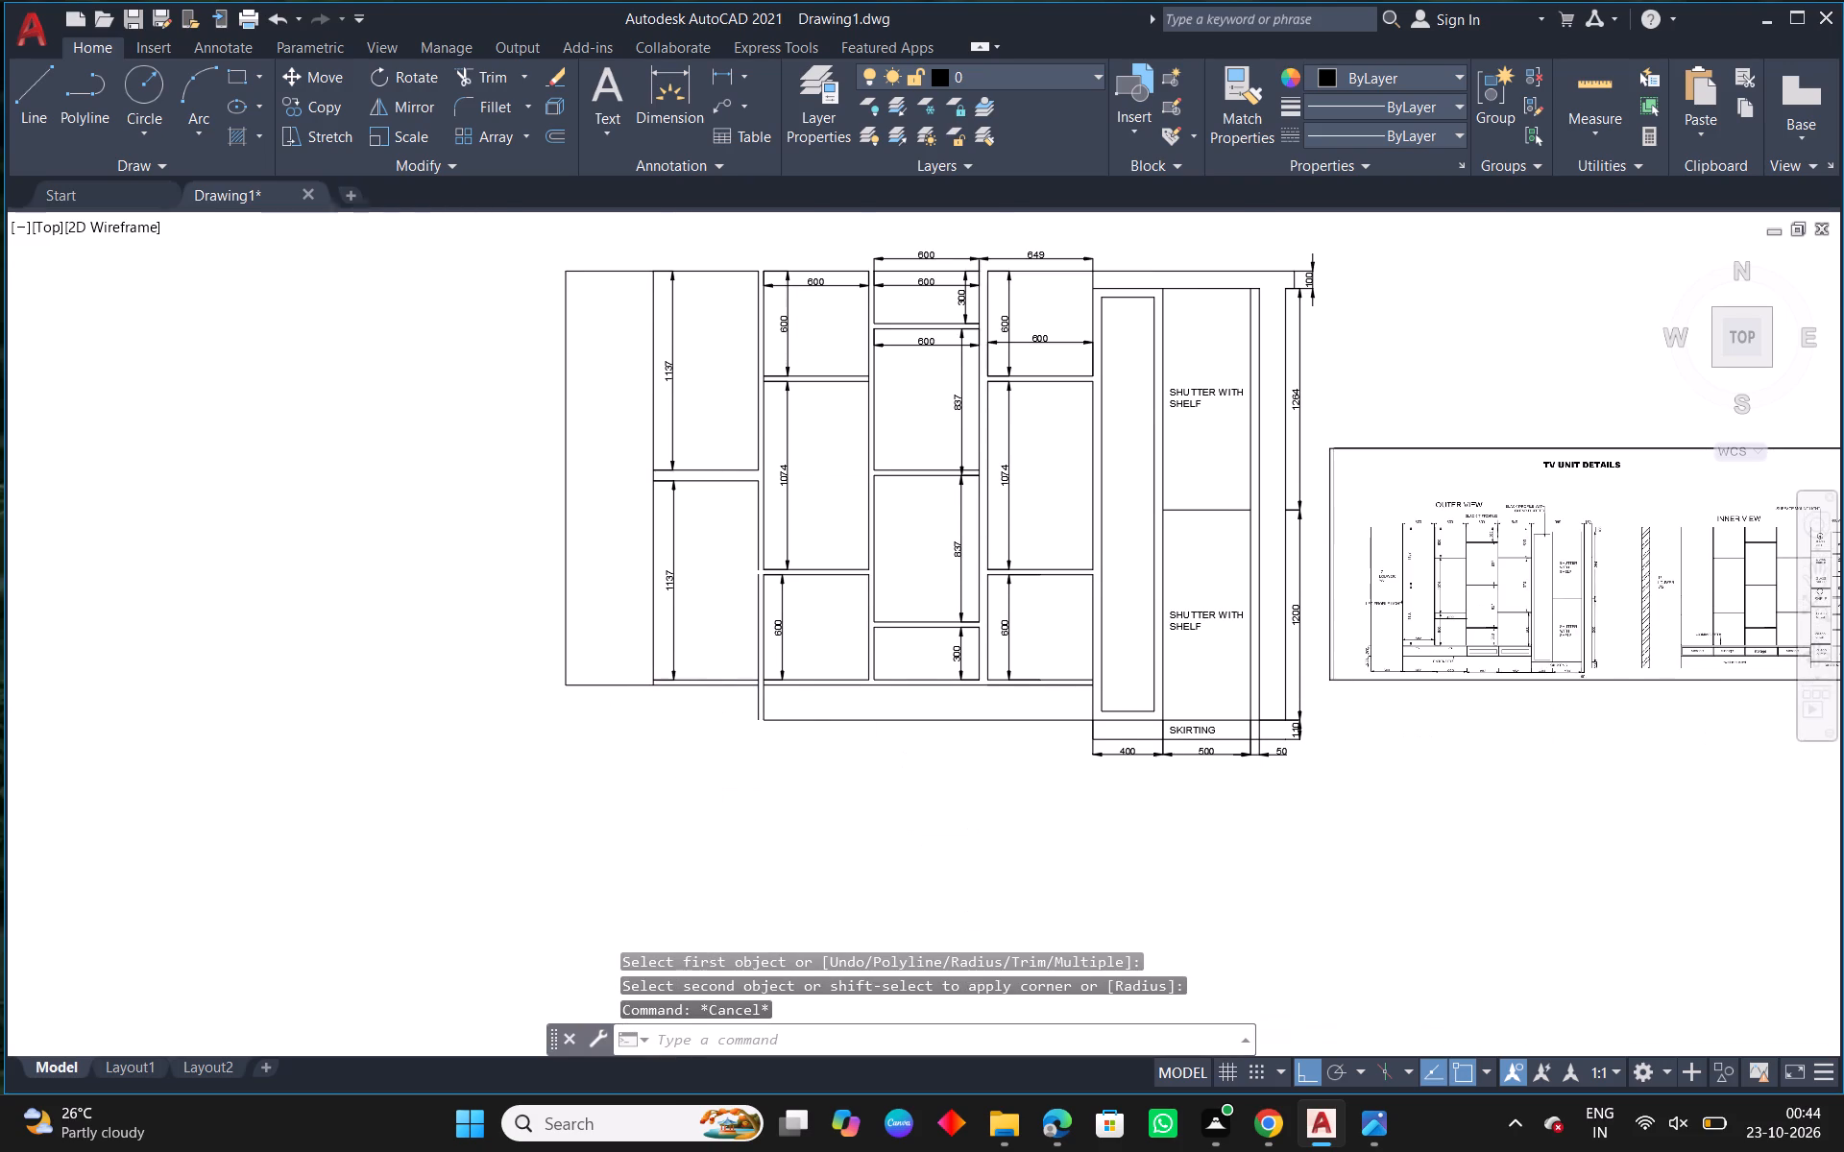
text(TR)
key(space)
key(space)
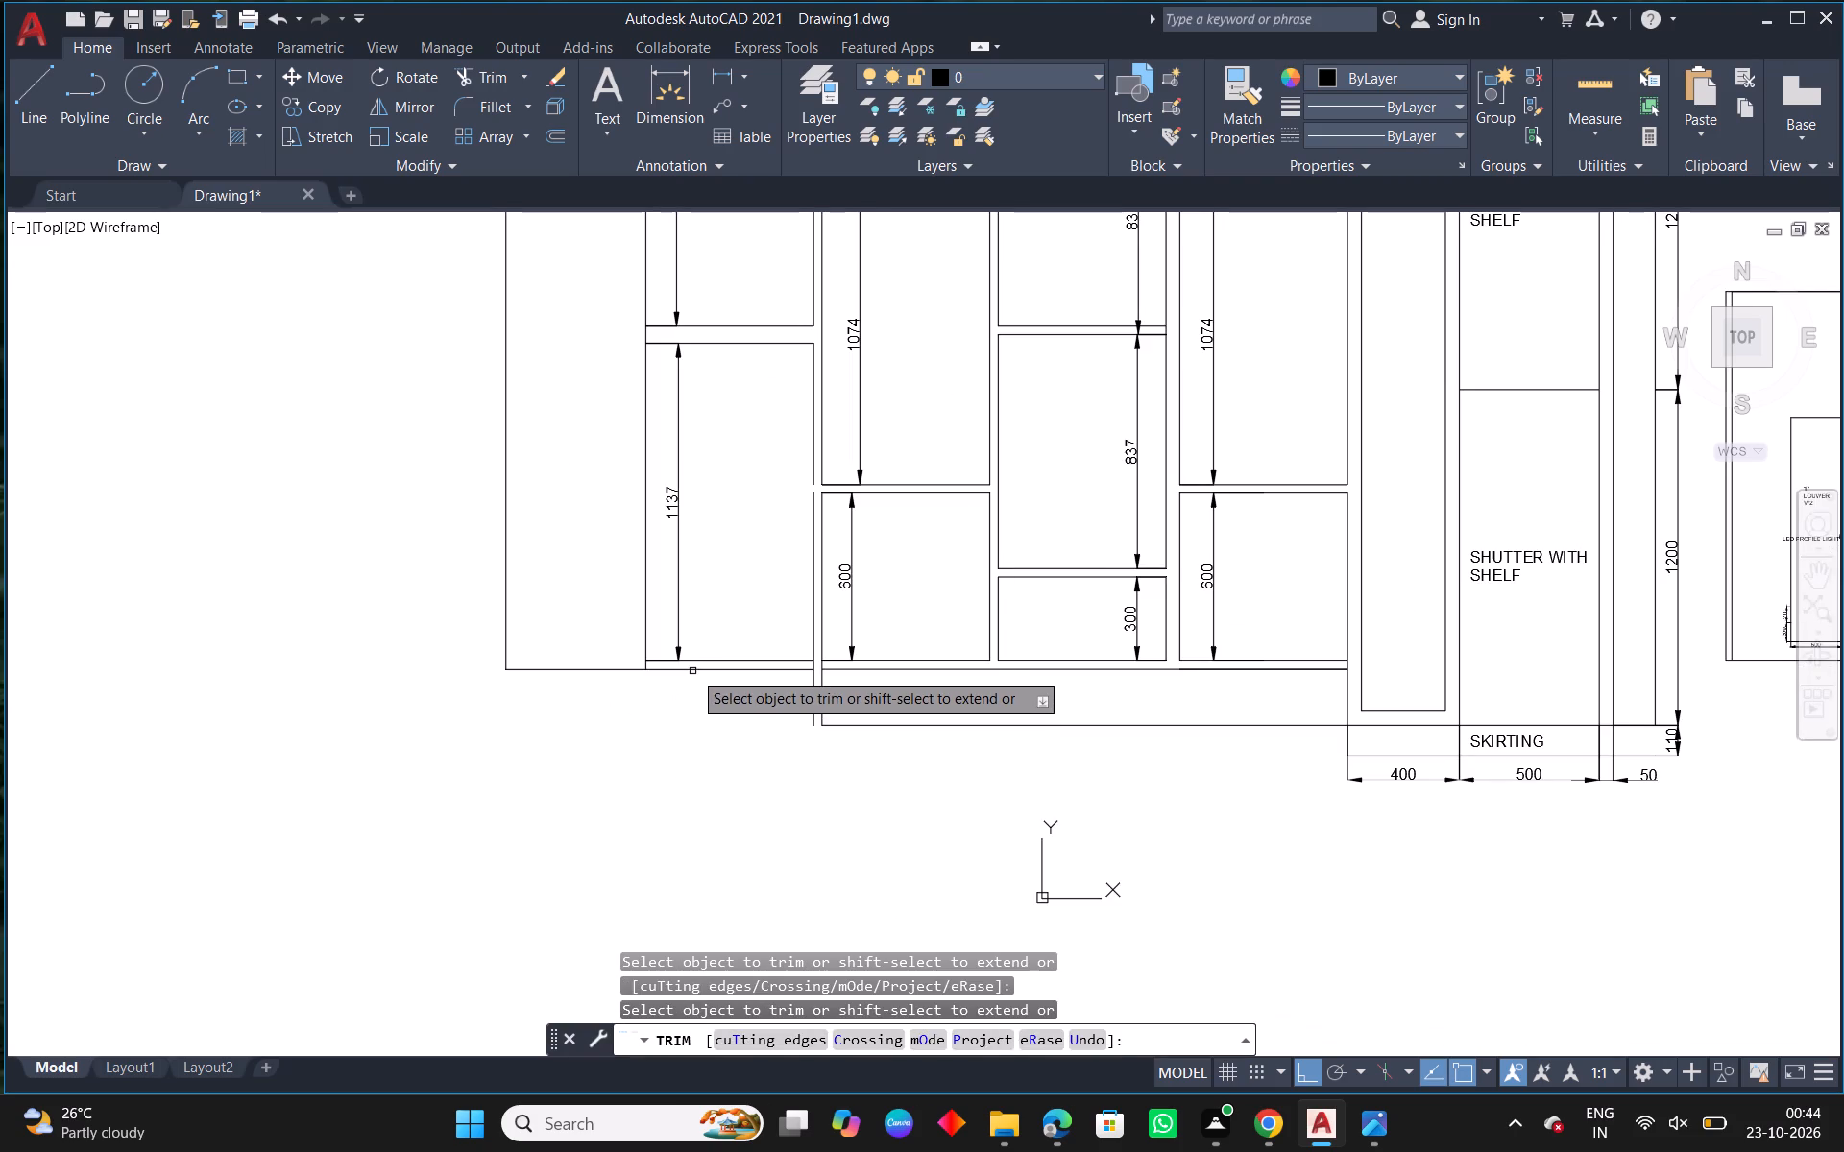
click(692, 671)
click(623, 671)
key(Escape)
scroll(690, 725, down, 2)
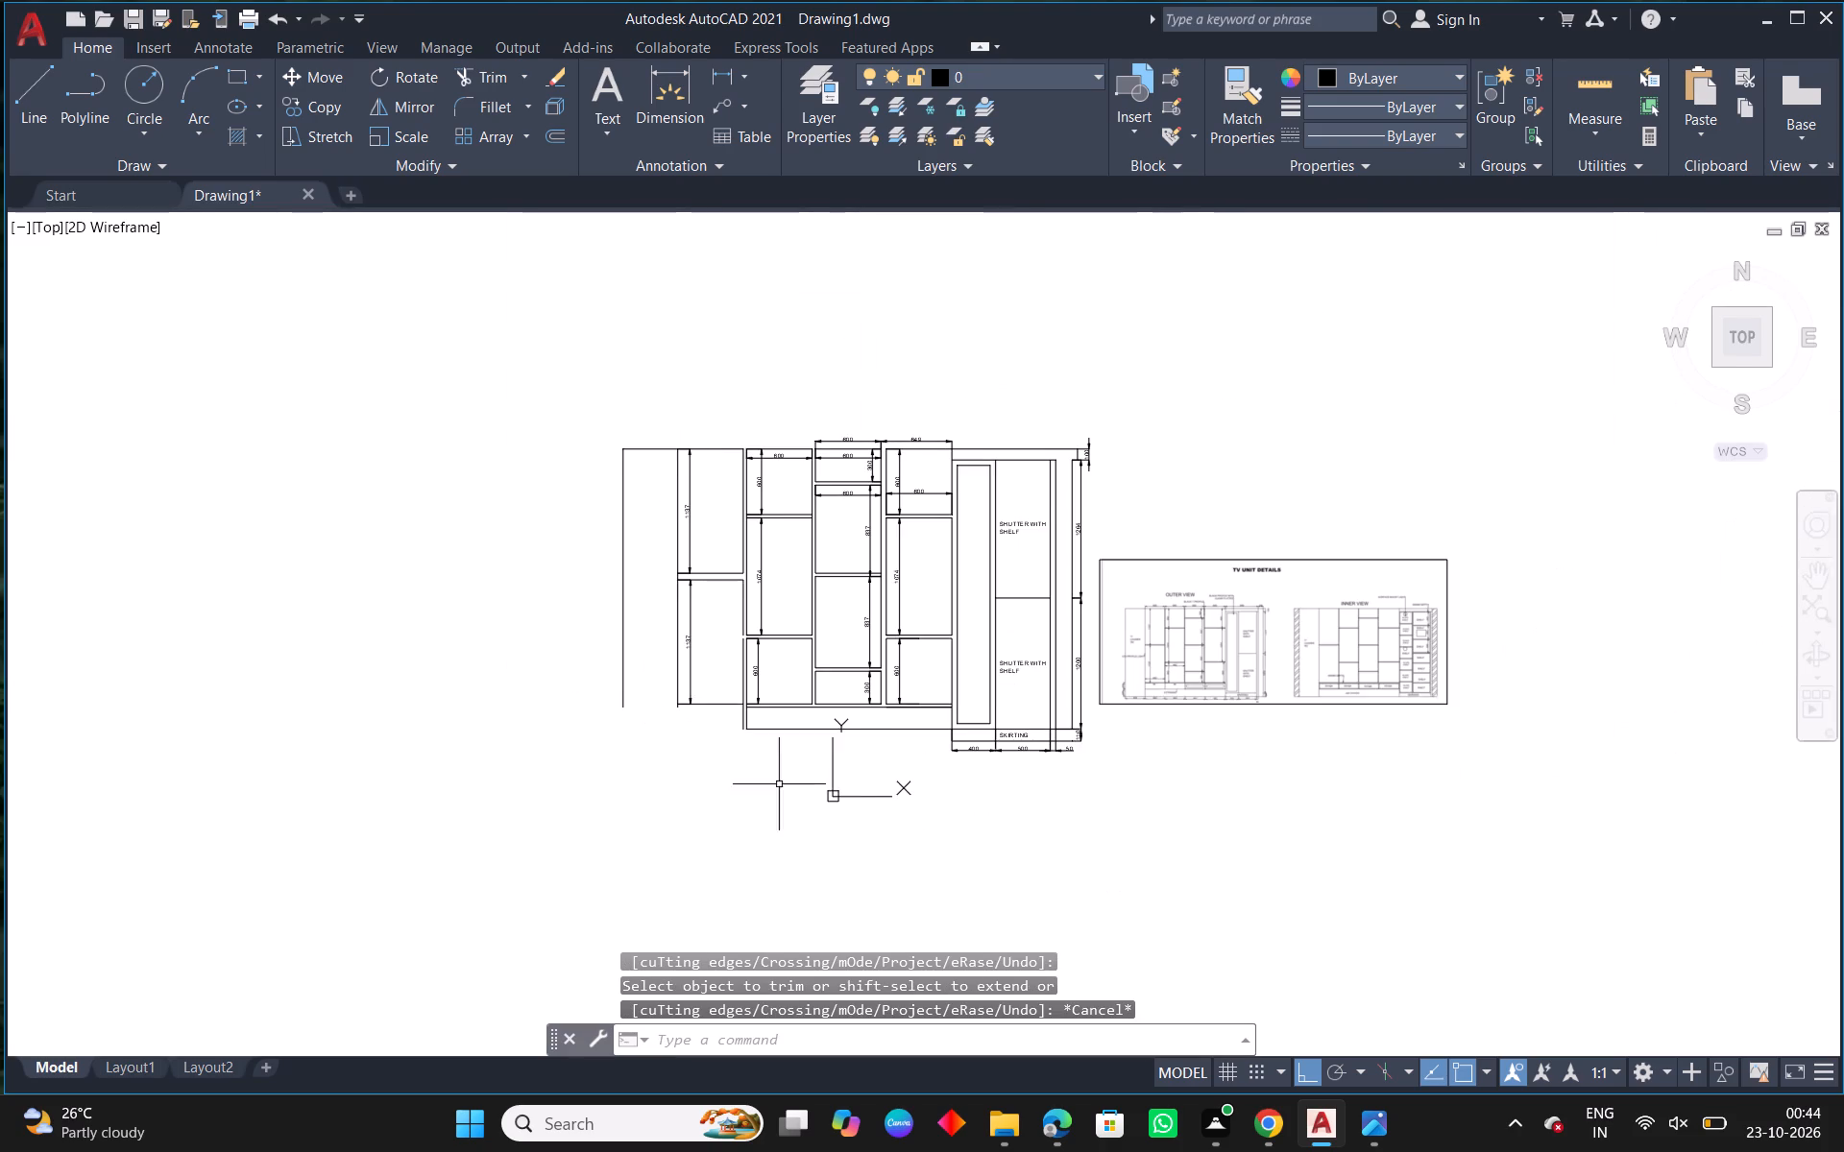
Fillet the outer panel's vertical line with the unit's long base line to form a square bottom corner.
middle_drag(850, 792, 838, 731)
text(F)
key(space)
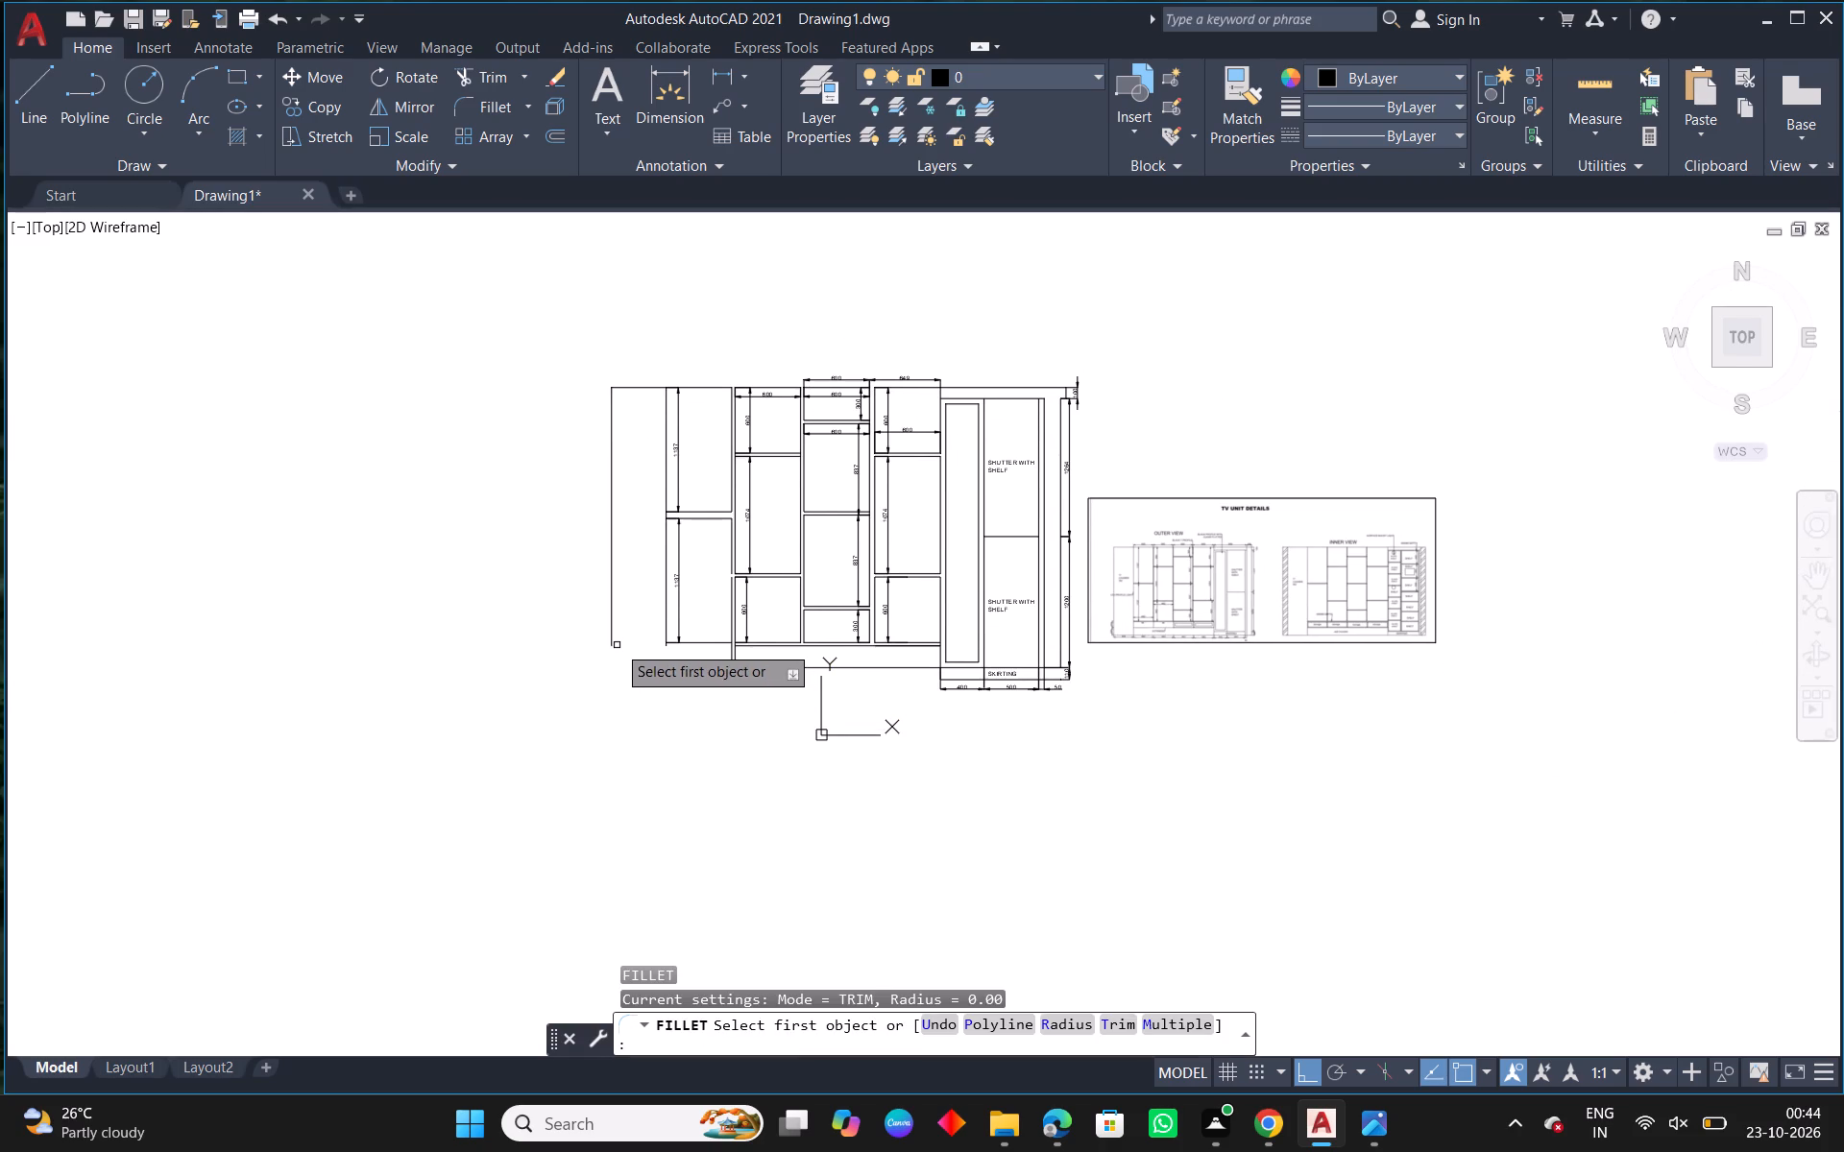
click(611, 644)
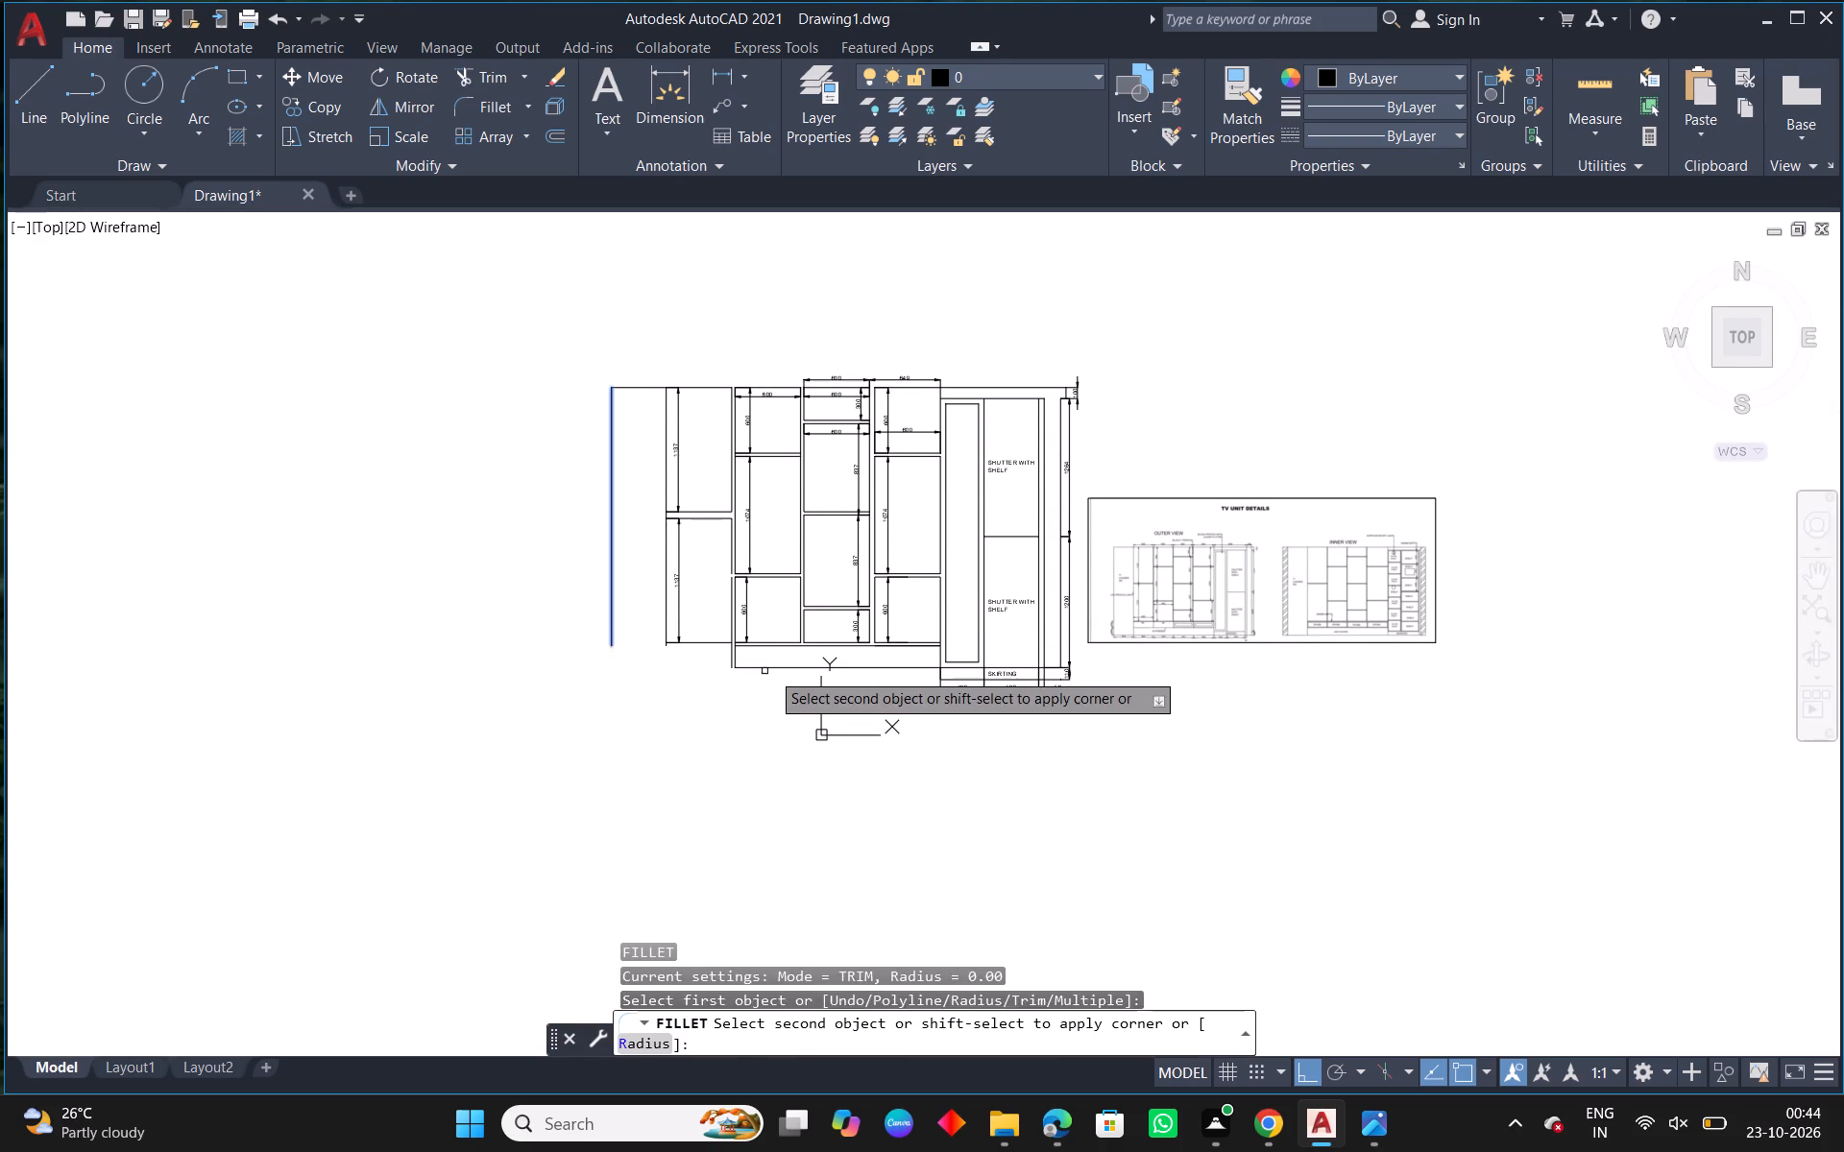
click(781, 669)
key(Escape)
scroll(635, 640, up, 2)
scroll(679, 653, down, 1)
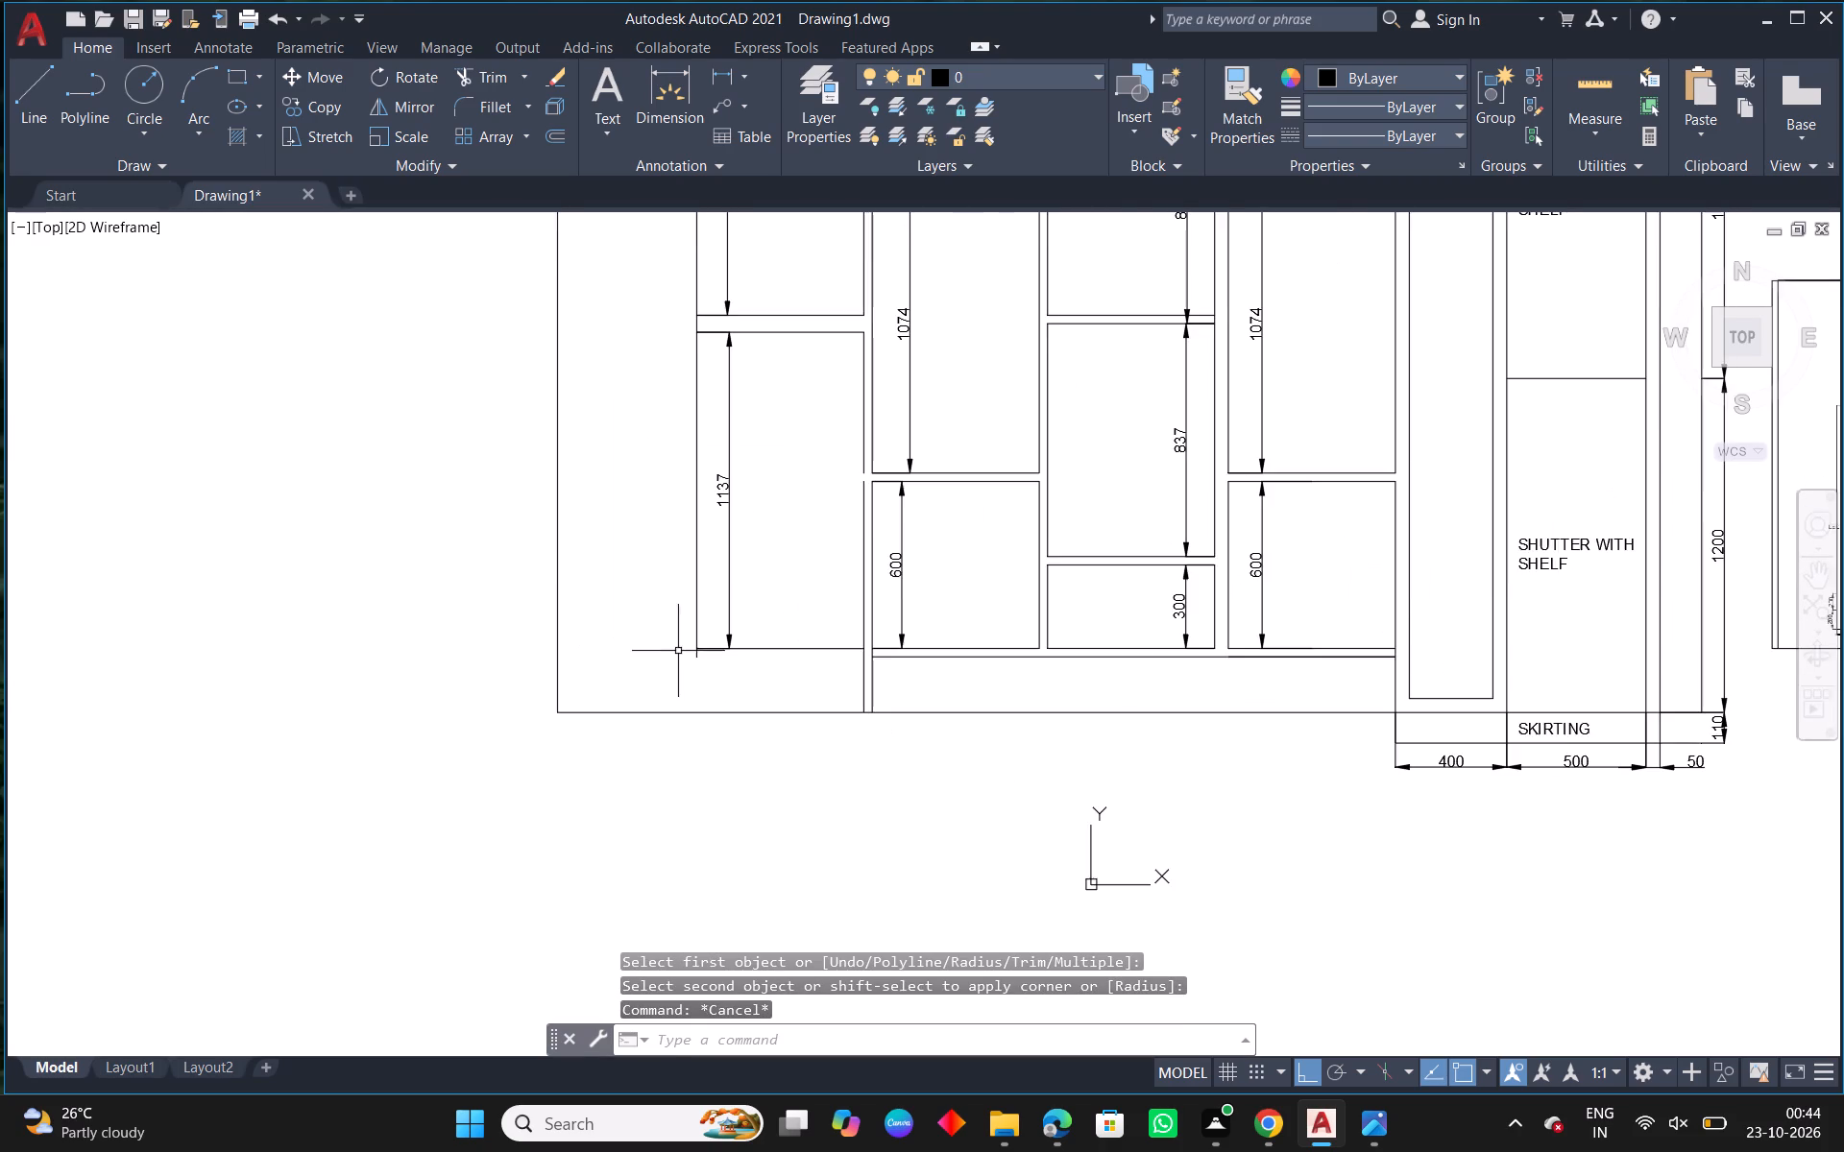
Extend the outermost column's outer vertical line down to the base line.
middle_drag(737, 677, 718, 669)
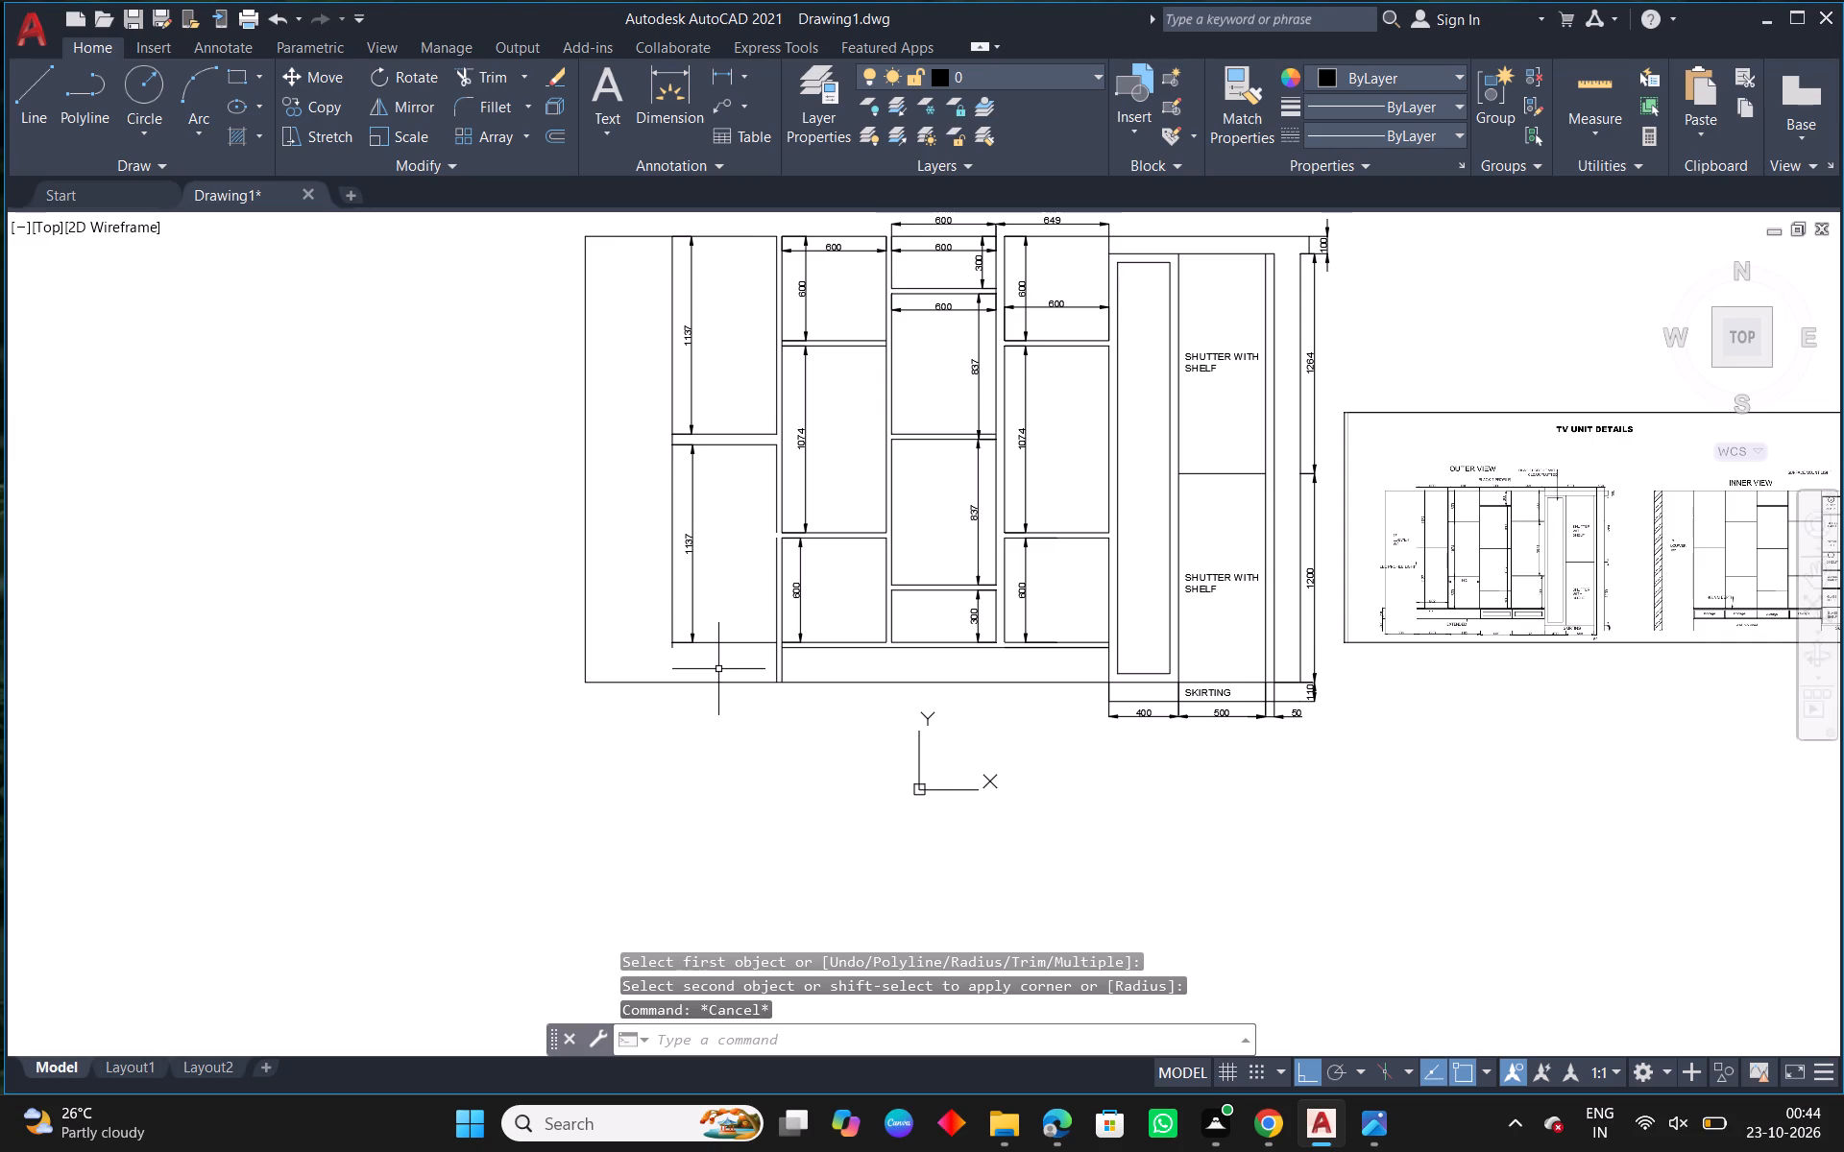
key(Escape)
scroll(1337, 682, up, 2)
middle_drag(1412, 698, 1313, 742)
scroll(1313, 744, down, 1)
middle_drag(691, 735, 1060, 728)
text(EX)
key(space)
drag(569, 618, 528, 615)
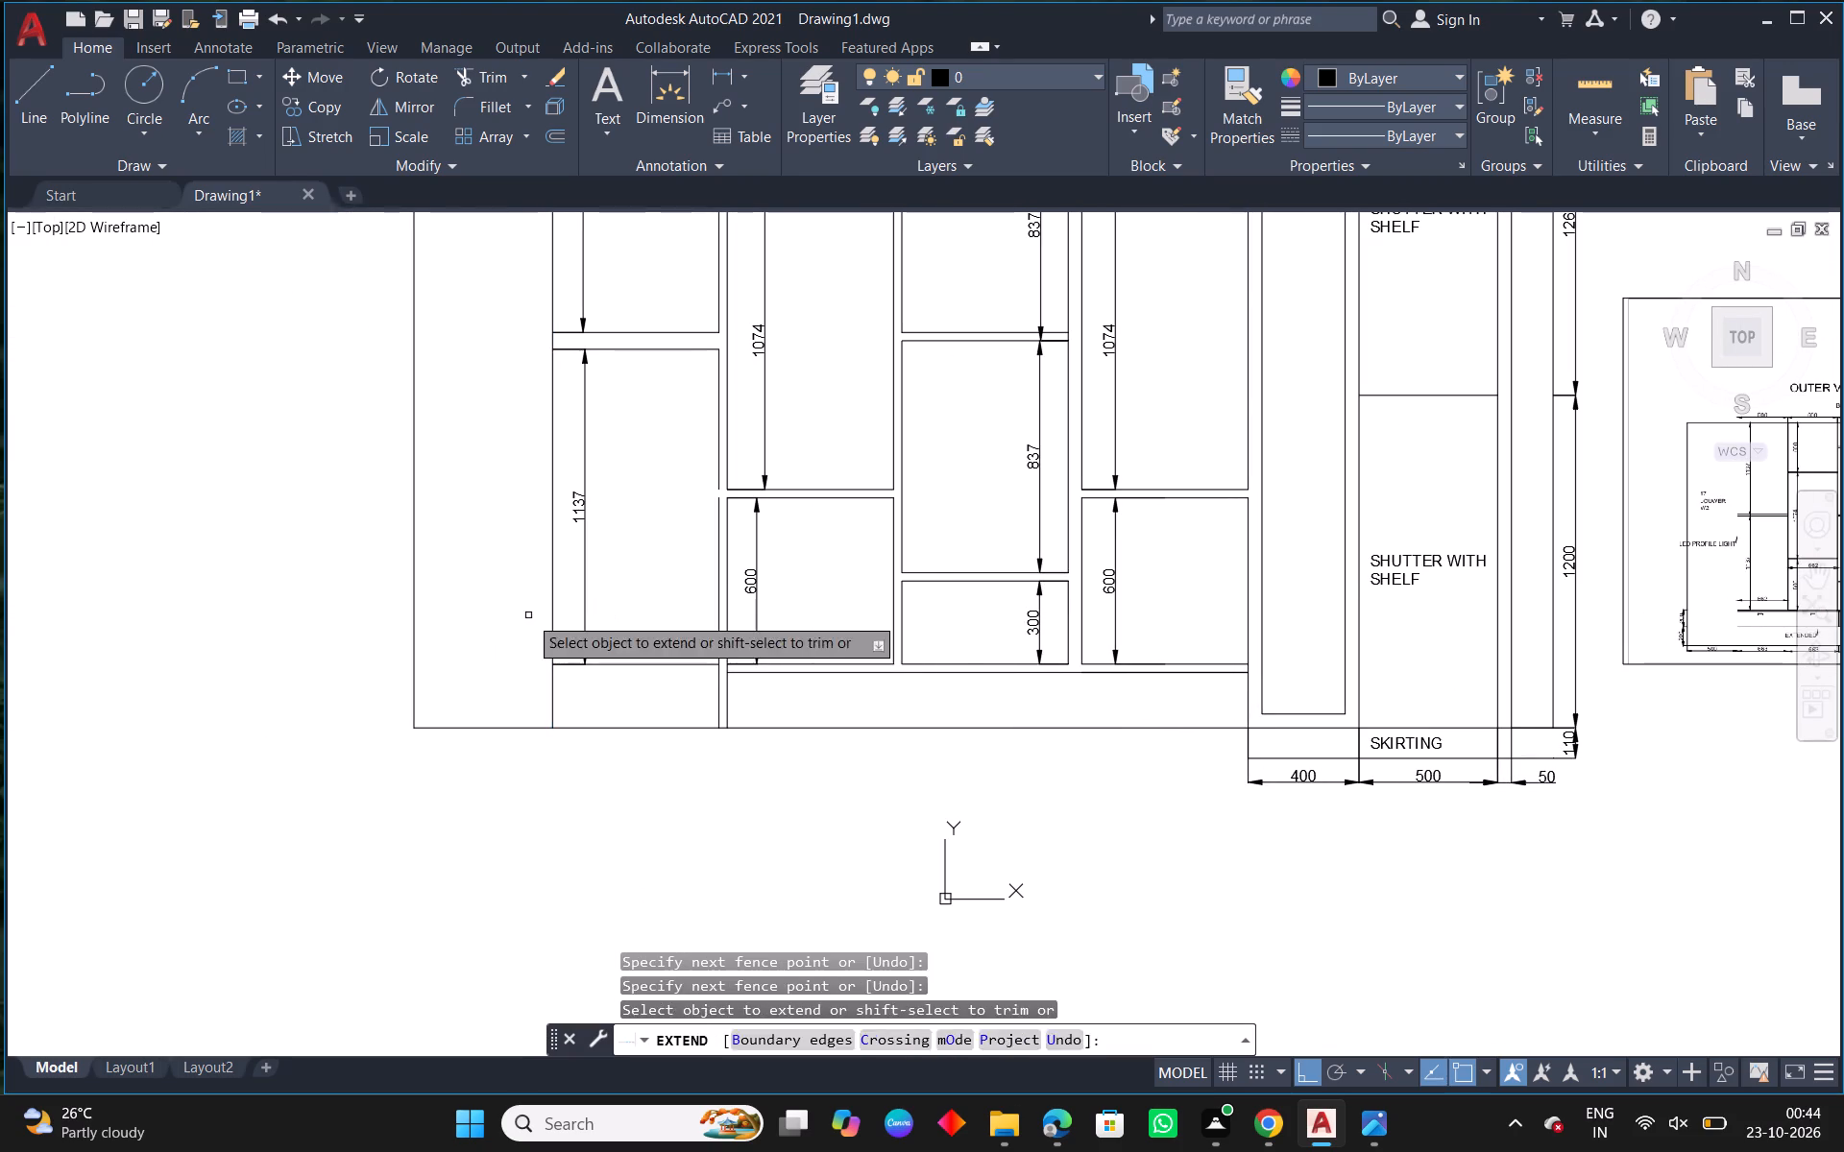
key(Escape)
Trim the two vertical lines crossing the base strip between the outermost column and the adjacent column.
scroll(706, 697, down, 1)
middle_drag(960, 730, 727, 678)
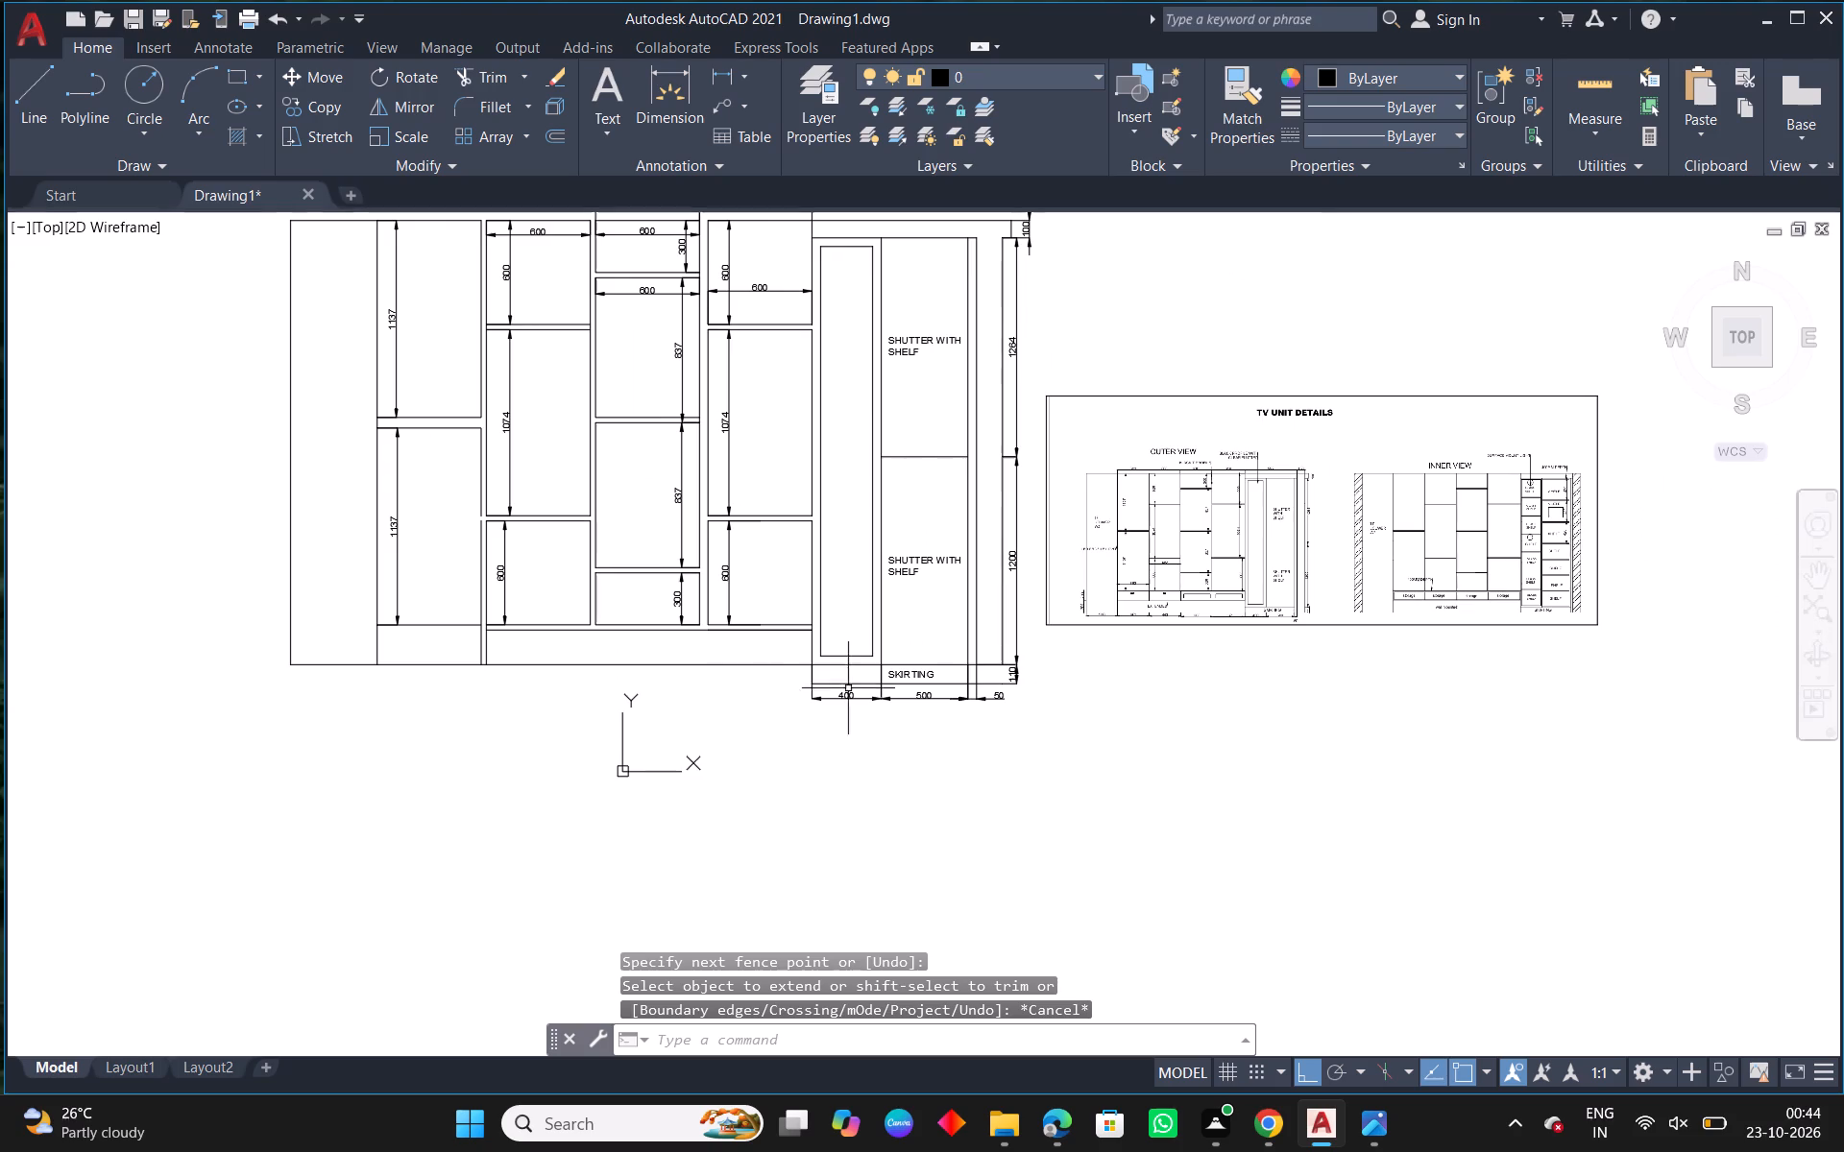
scroll(1289, 623, up, 2)
scroll(983, 656, down, 1)
middle_drag(540, 675, 1181, 671)
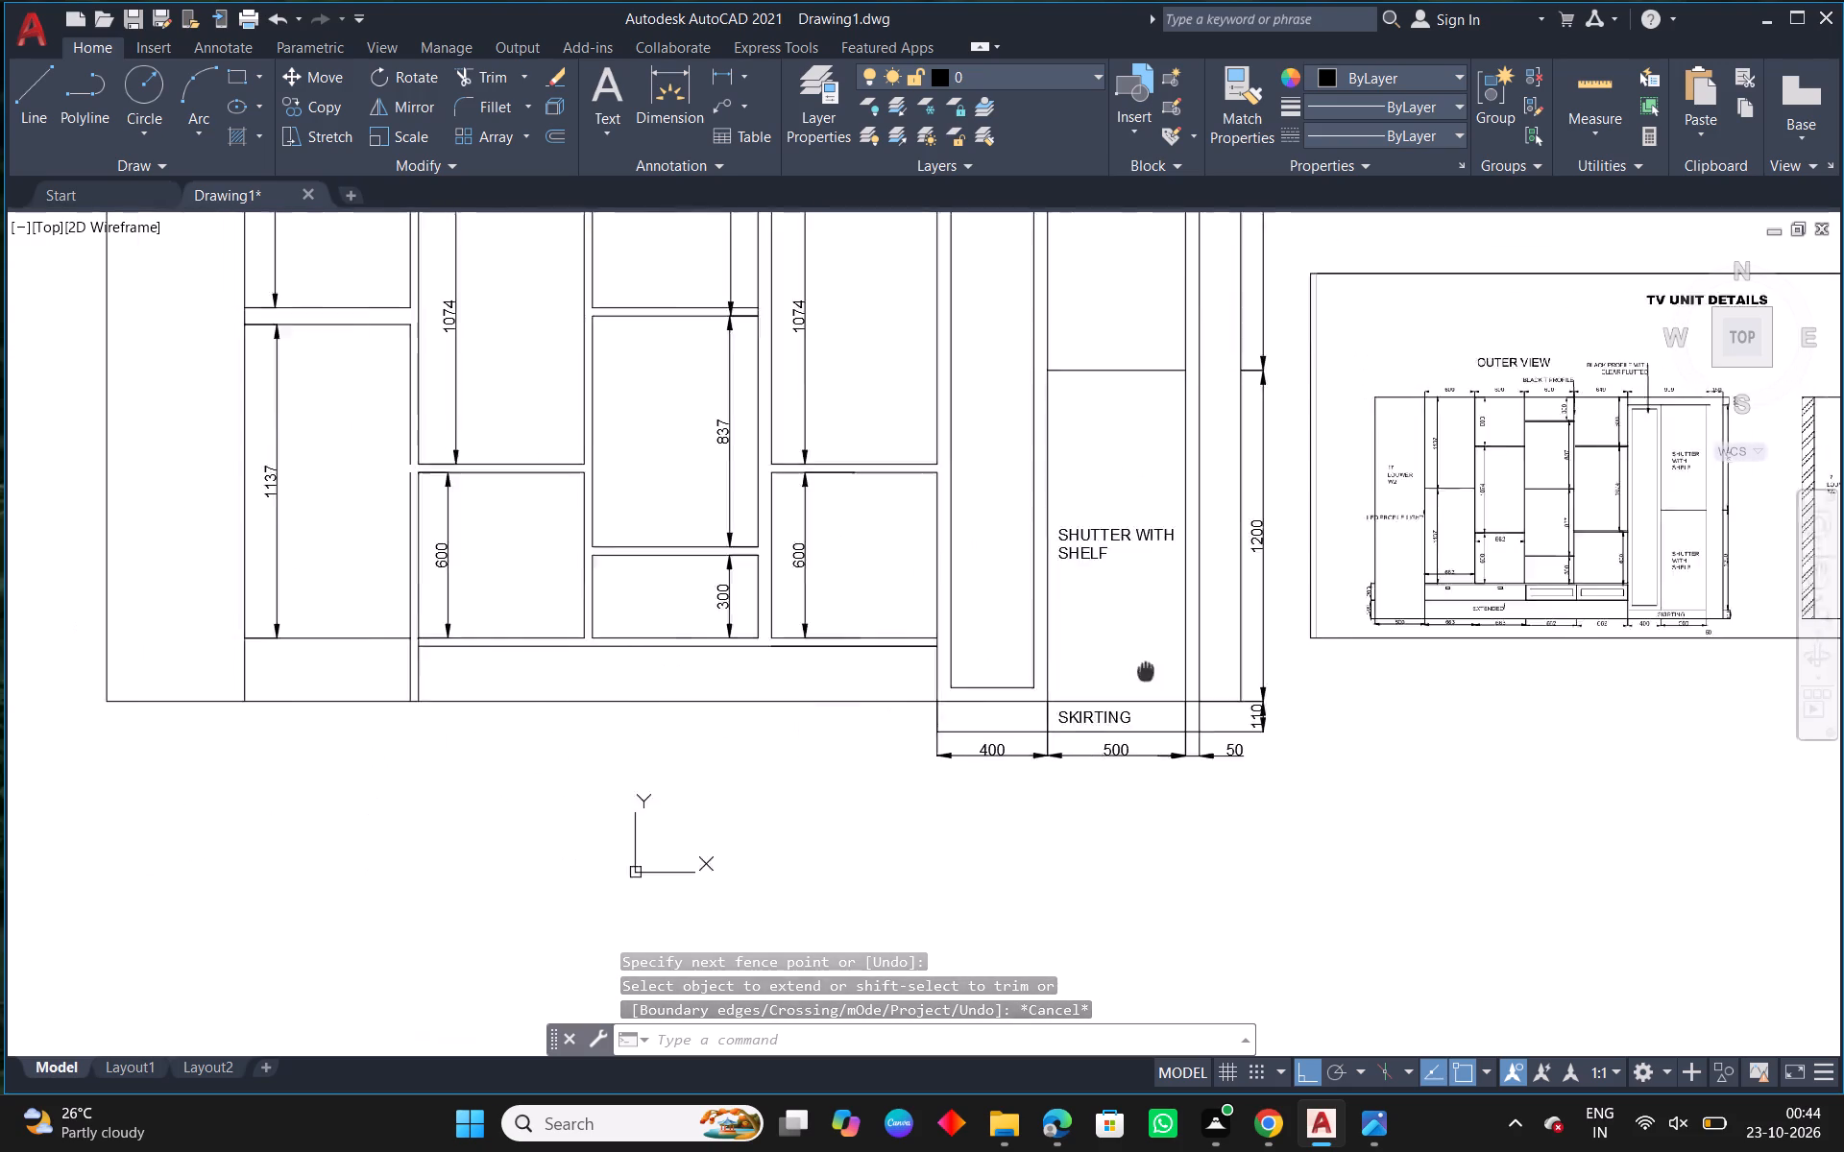
middle_drag(1181, 671, 1223, 670)
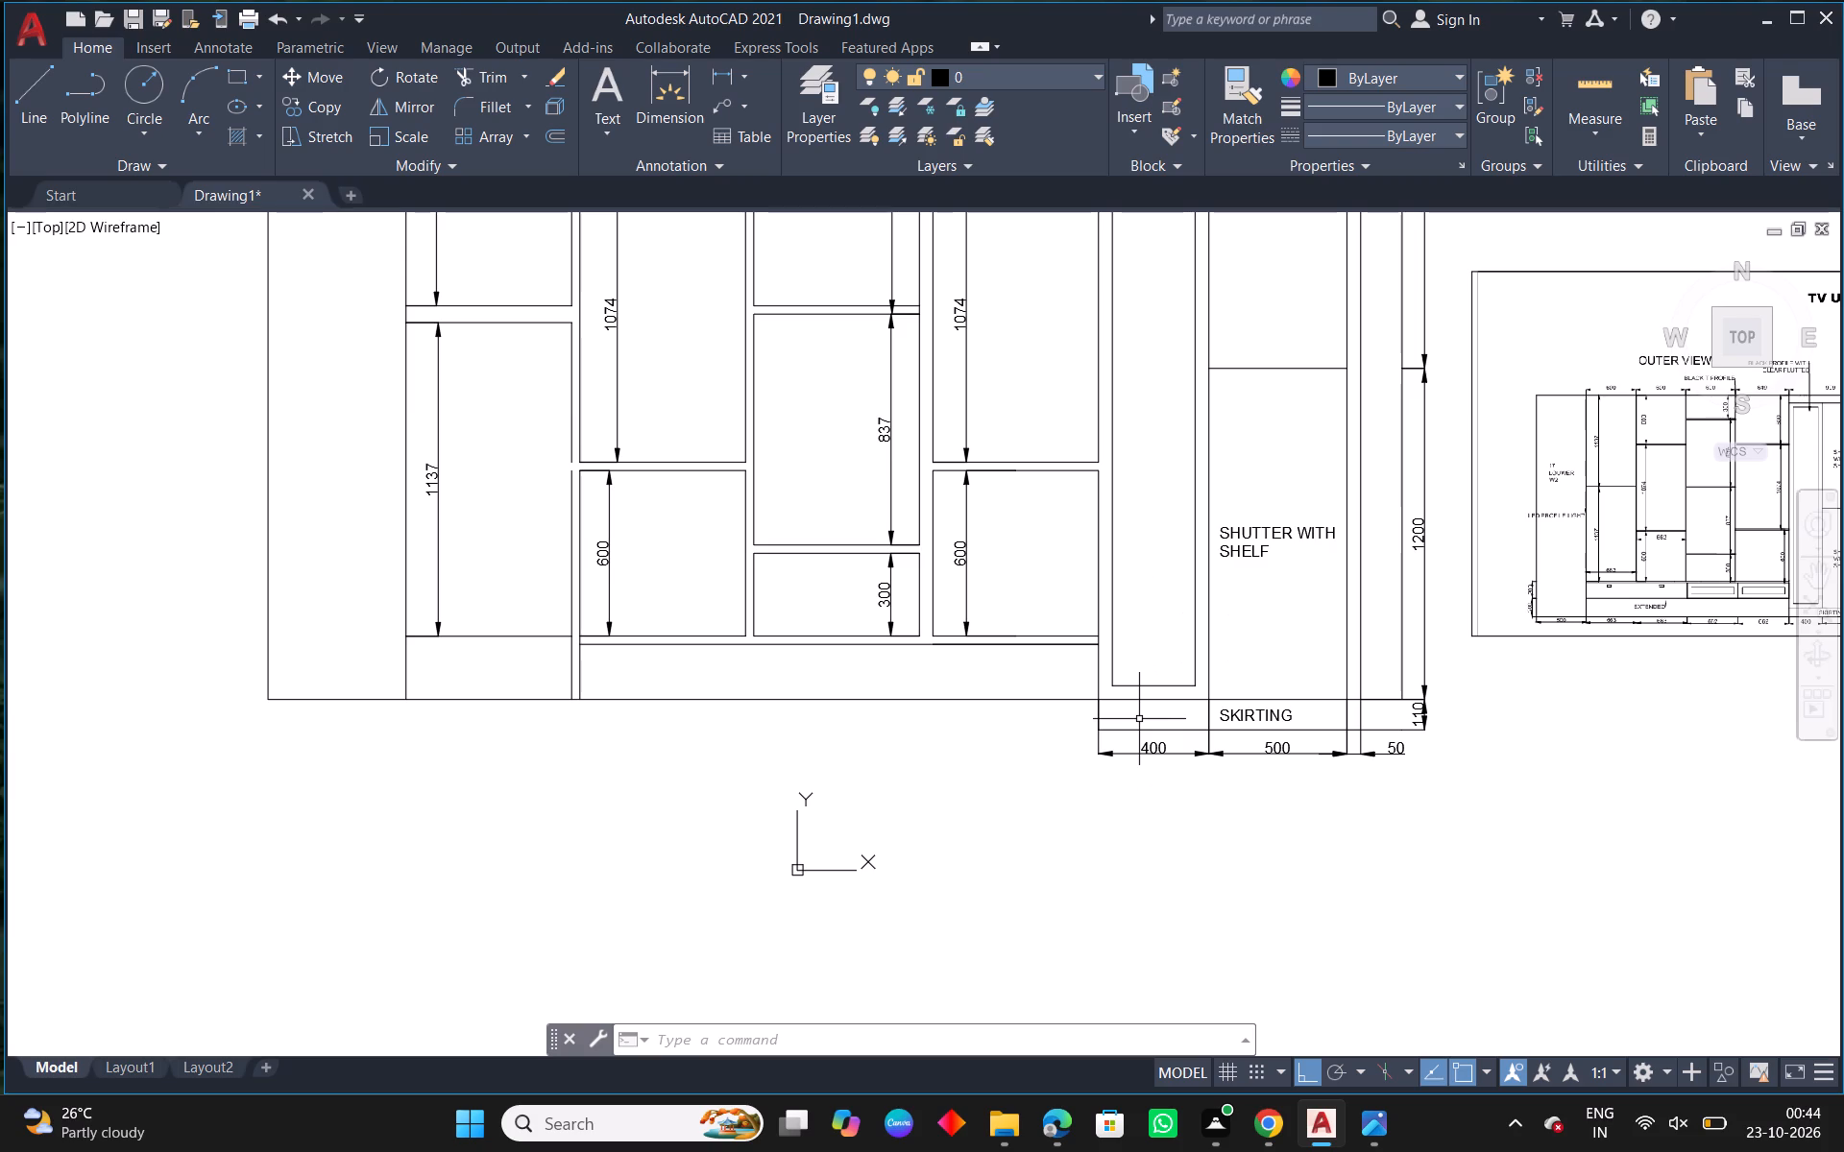
scroll(563, 667, up, 1)
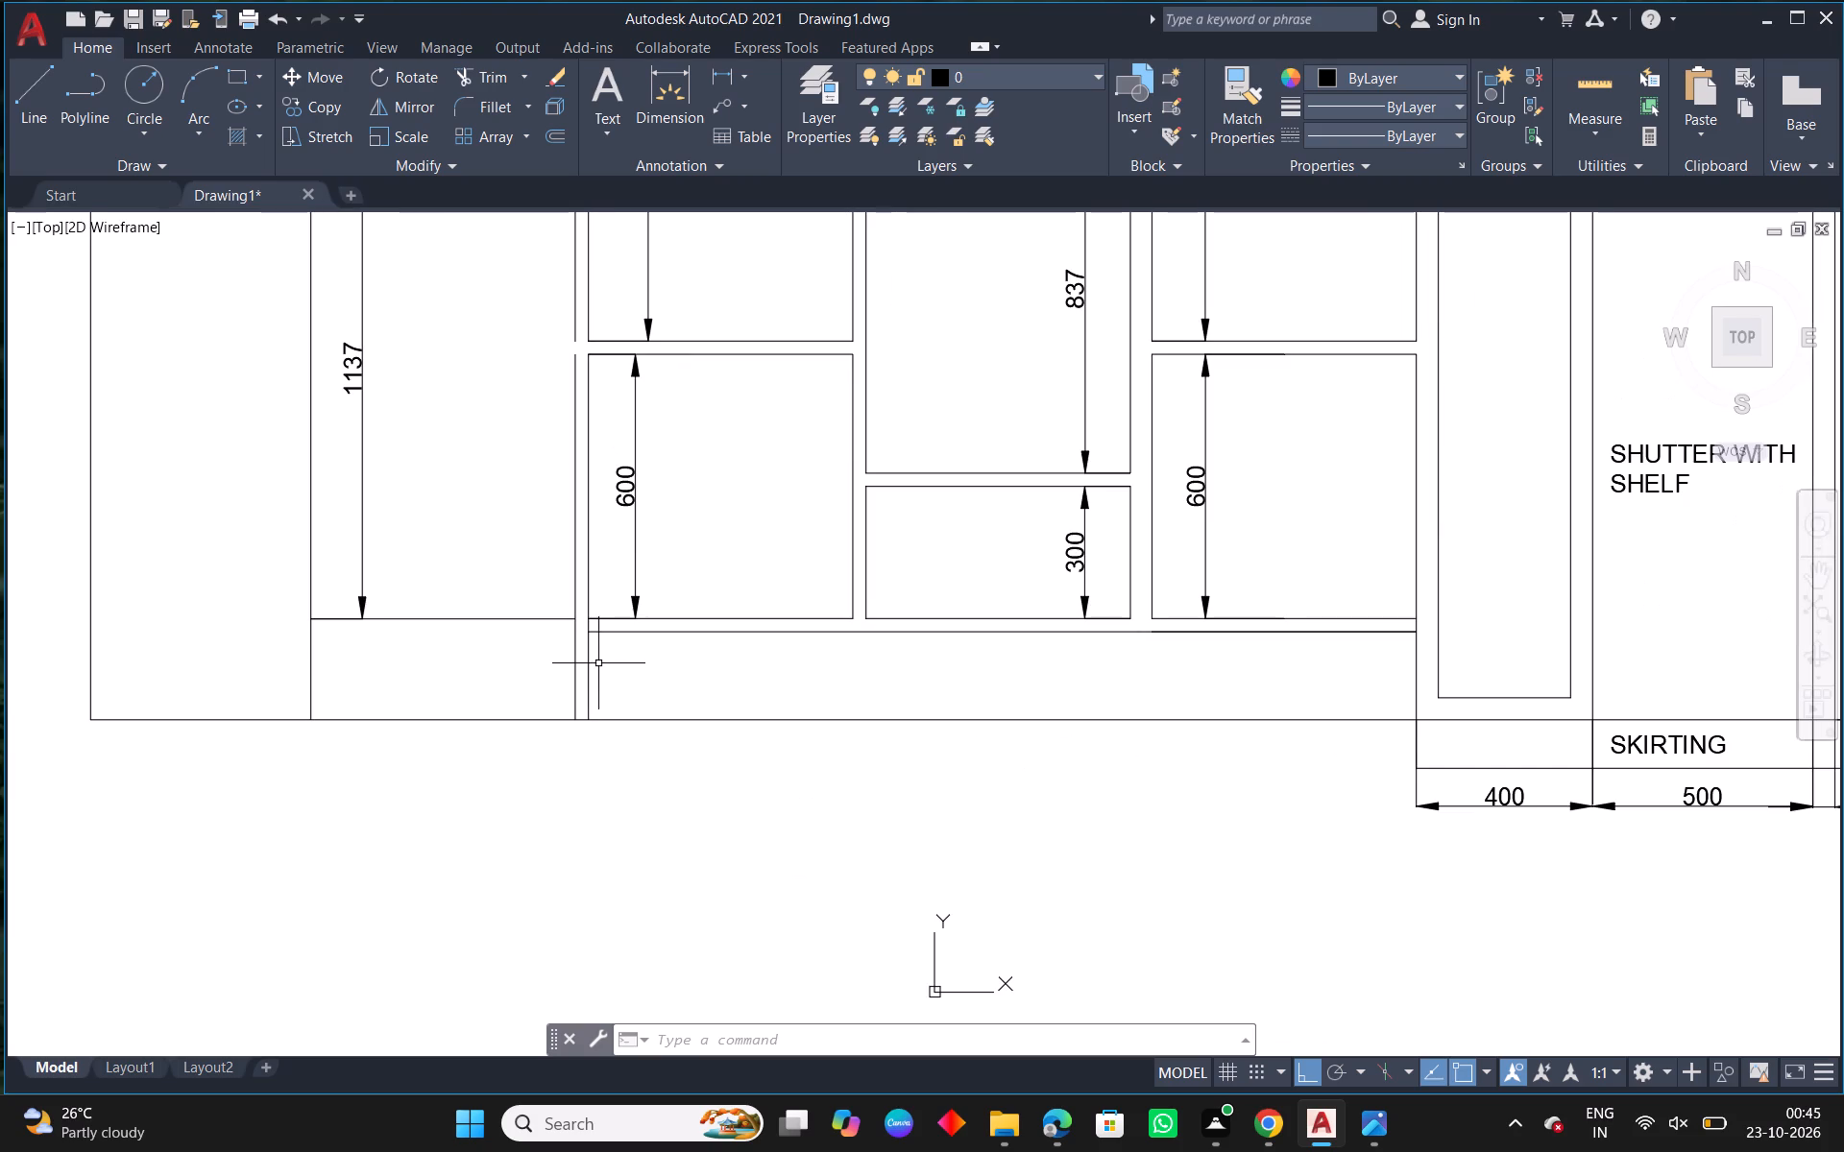
text(TR)
key(space)
key(space)
drag(598, 663, 533, 655)
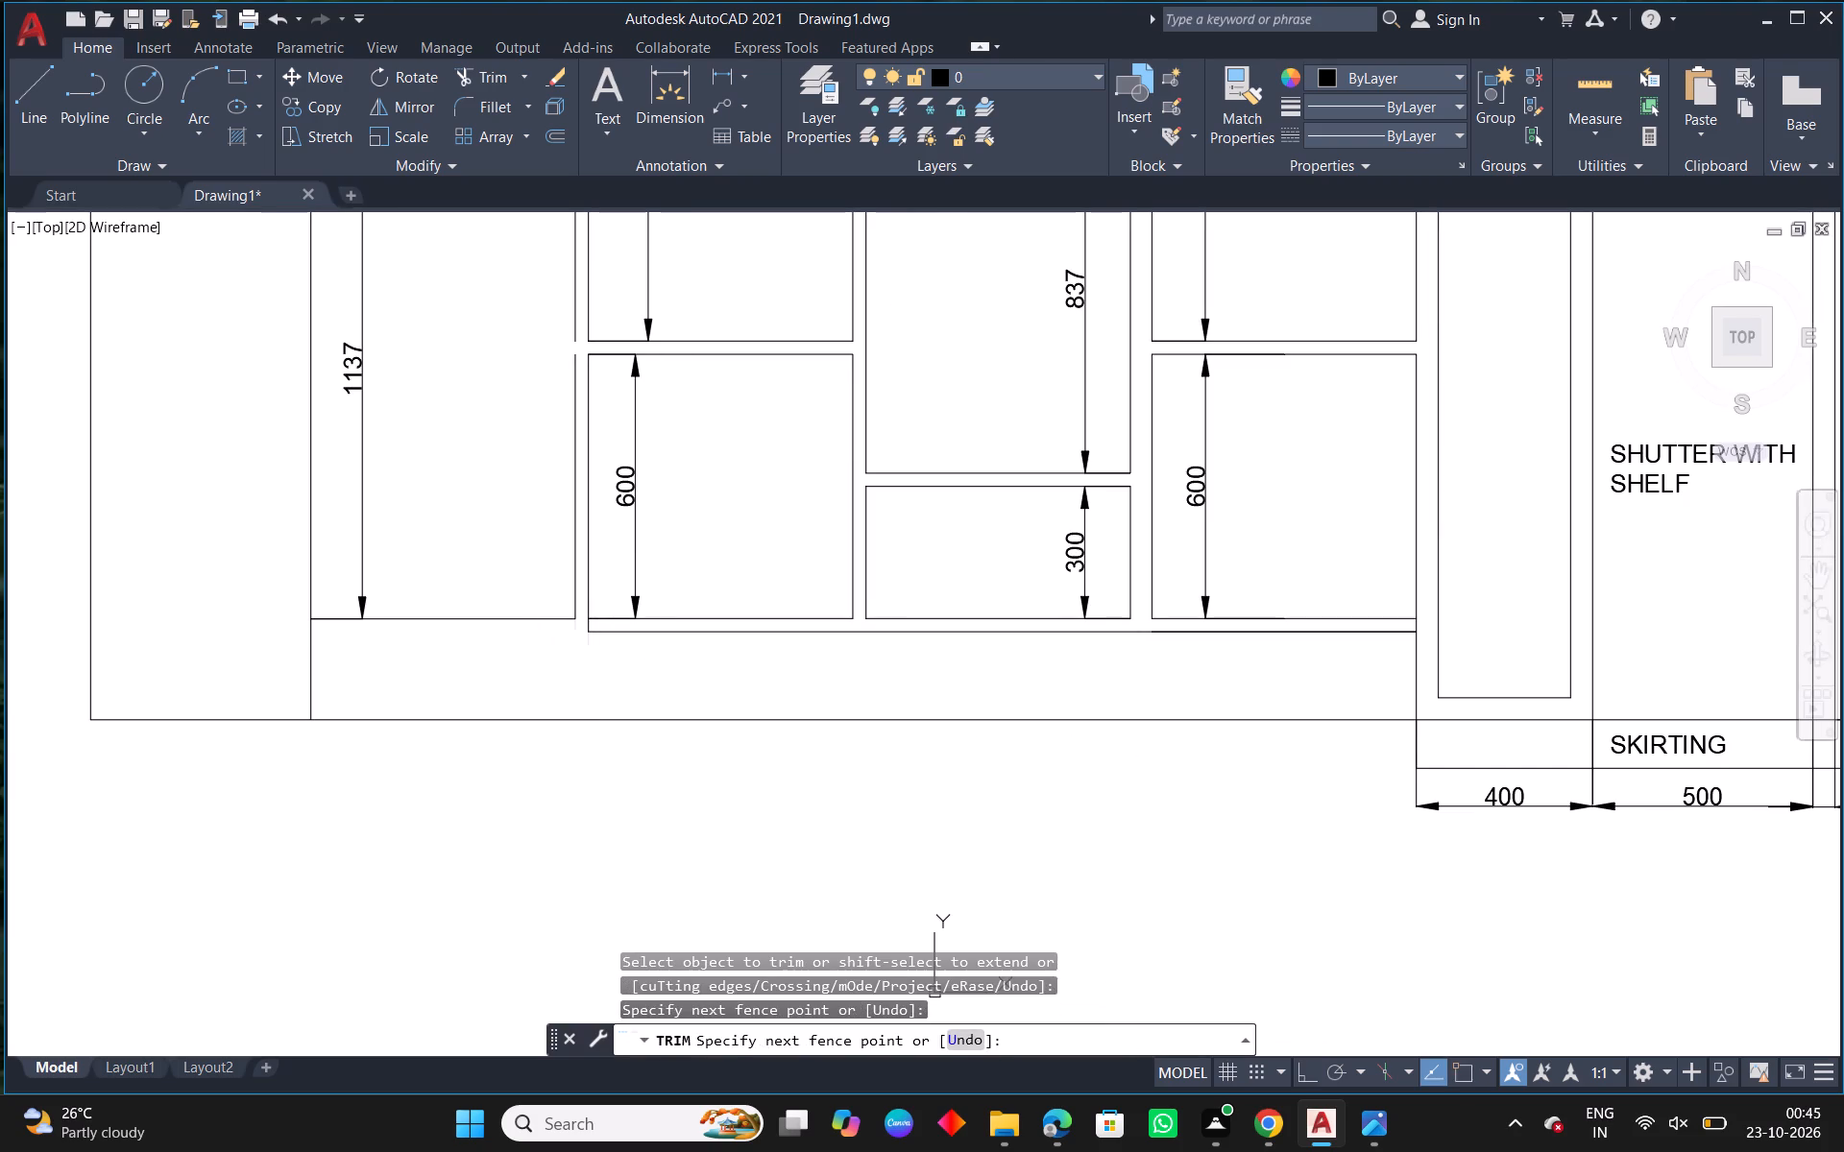
key(Escape)
Extend the line directly beneath the compartments to the outermost column's outer vertical line.
text(EX)
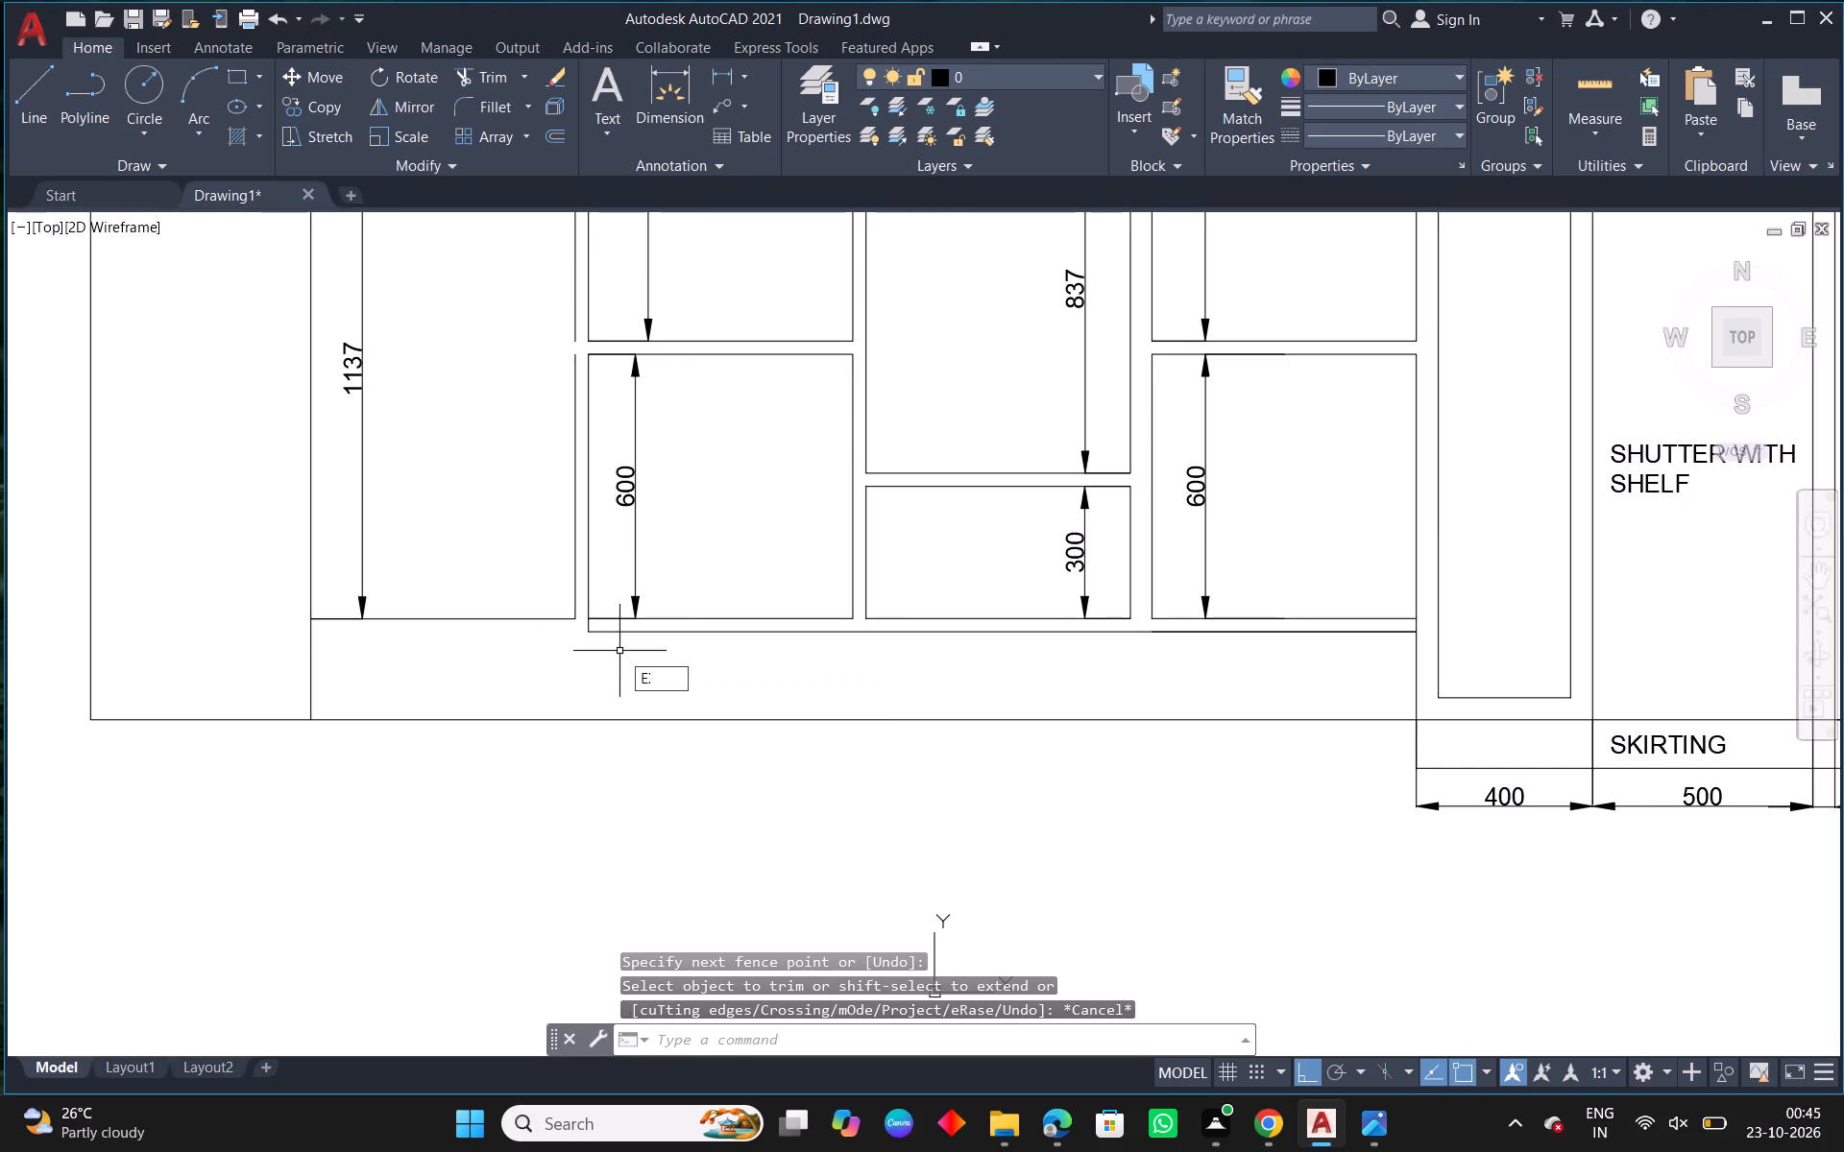
key(space)
click(602, 630)
key(Escape)
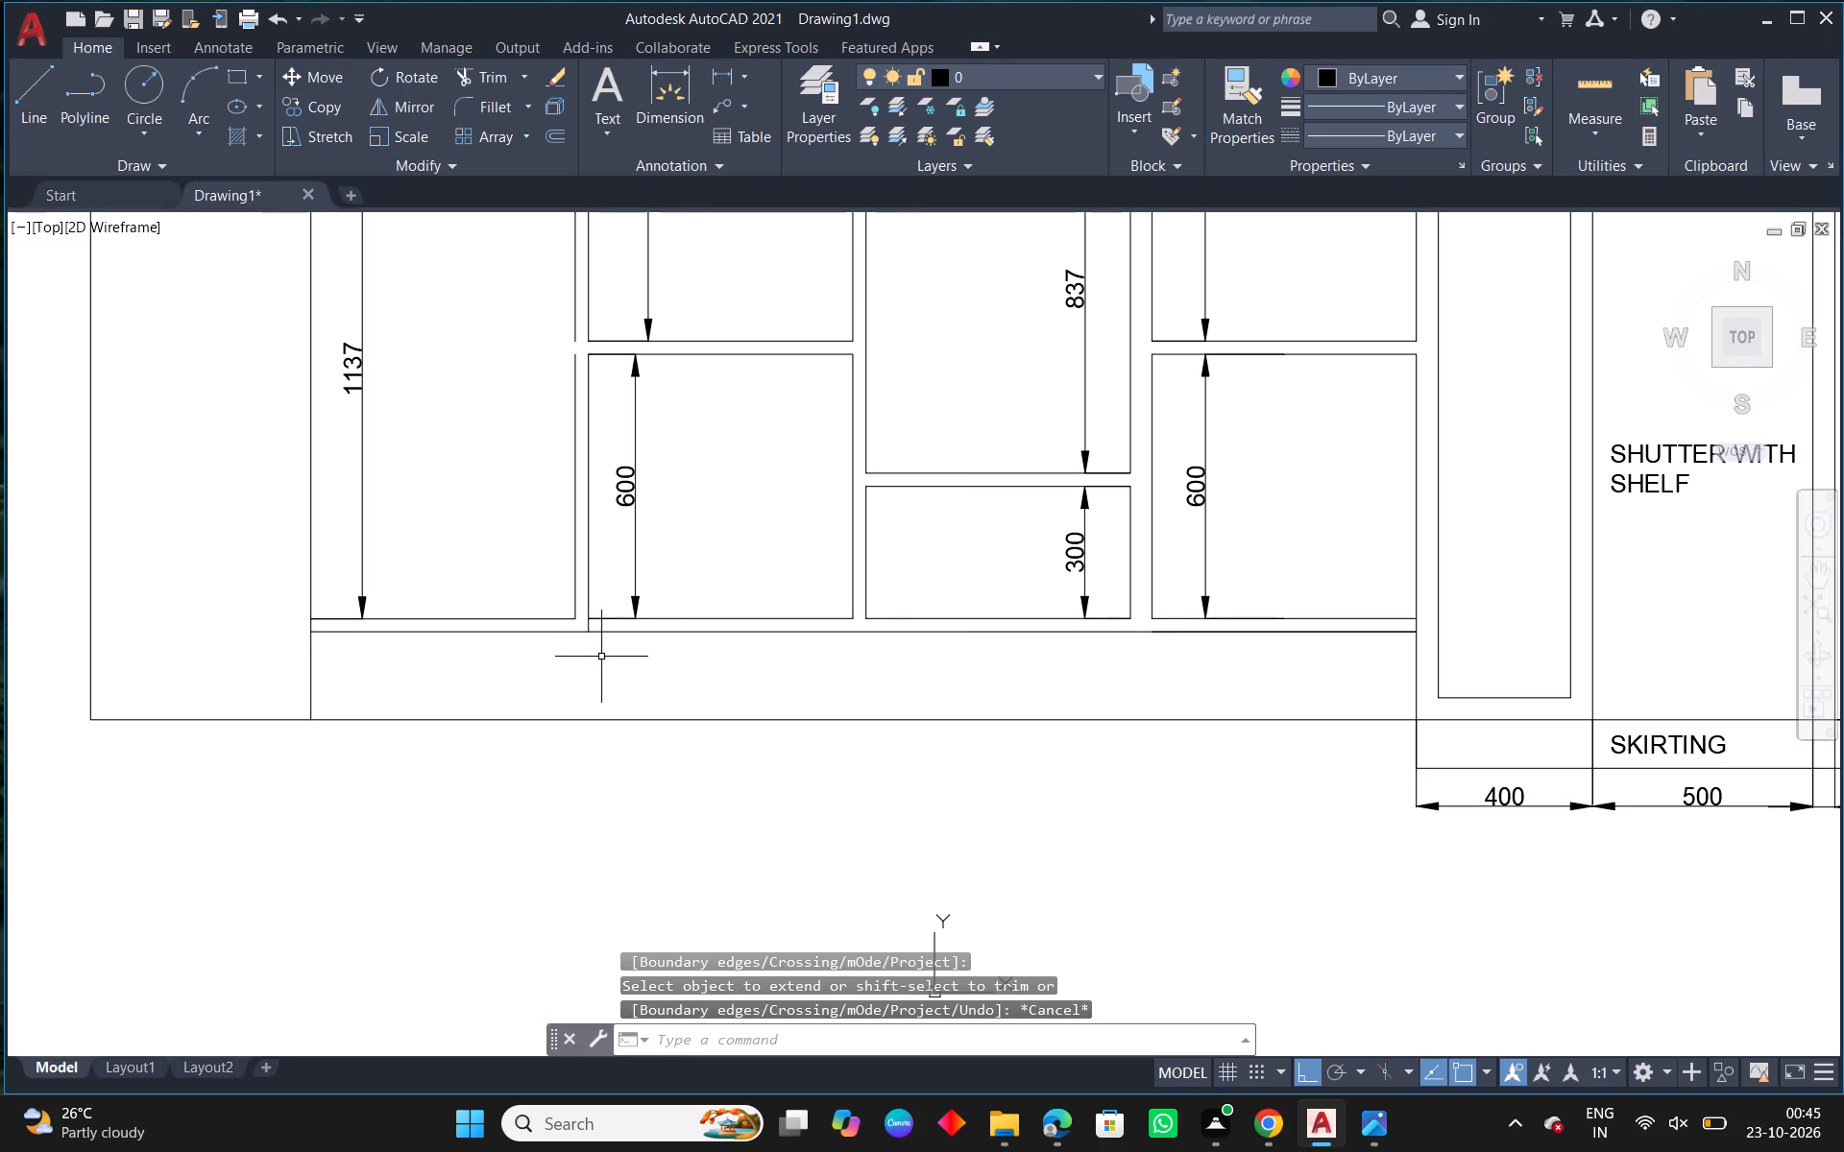
Trim the short vertical stub between the adjacent column's bottom line and the line directly beneath it.
scroll(569, 621, up, 3)
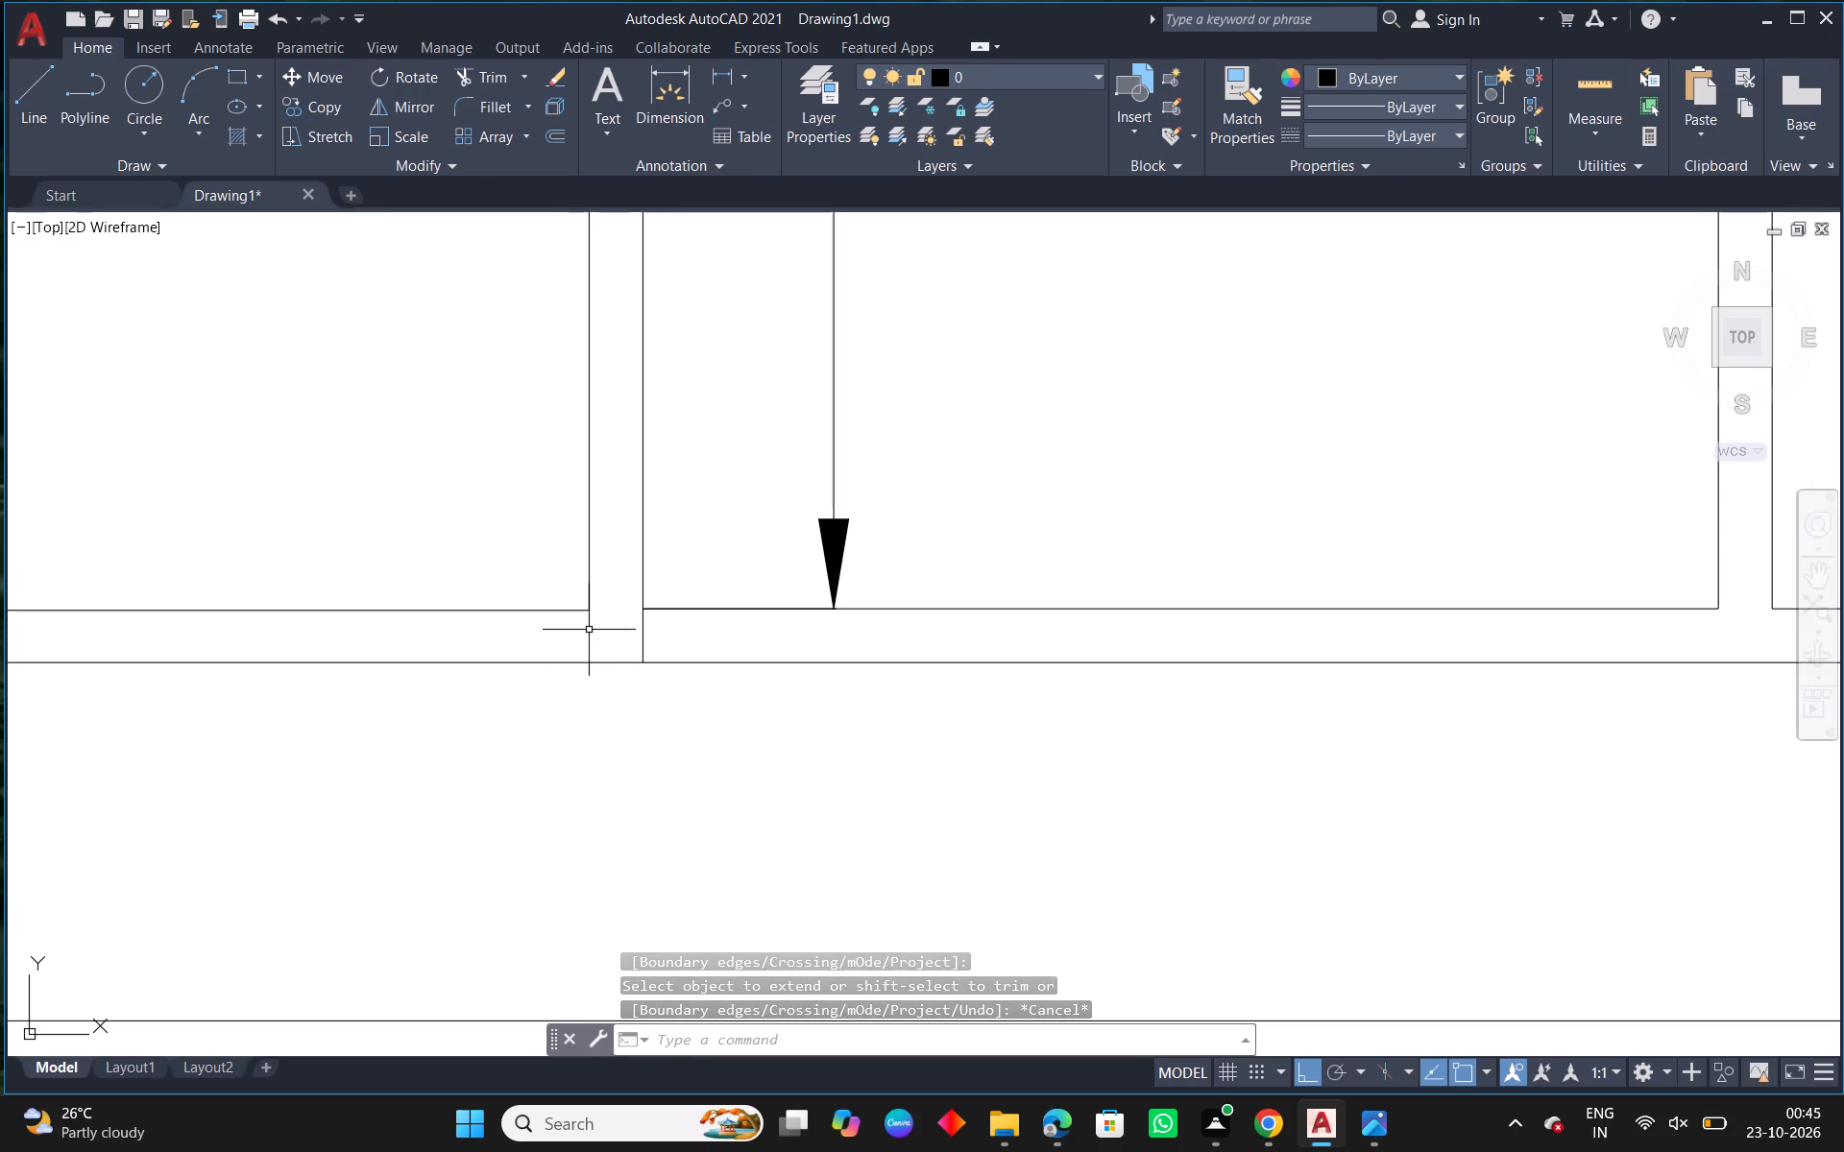
scroll(632, 648, up, 1)
text(TR)
key(space)
key(space)
drag(632, 648, 670, 651)
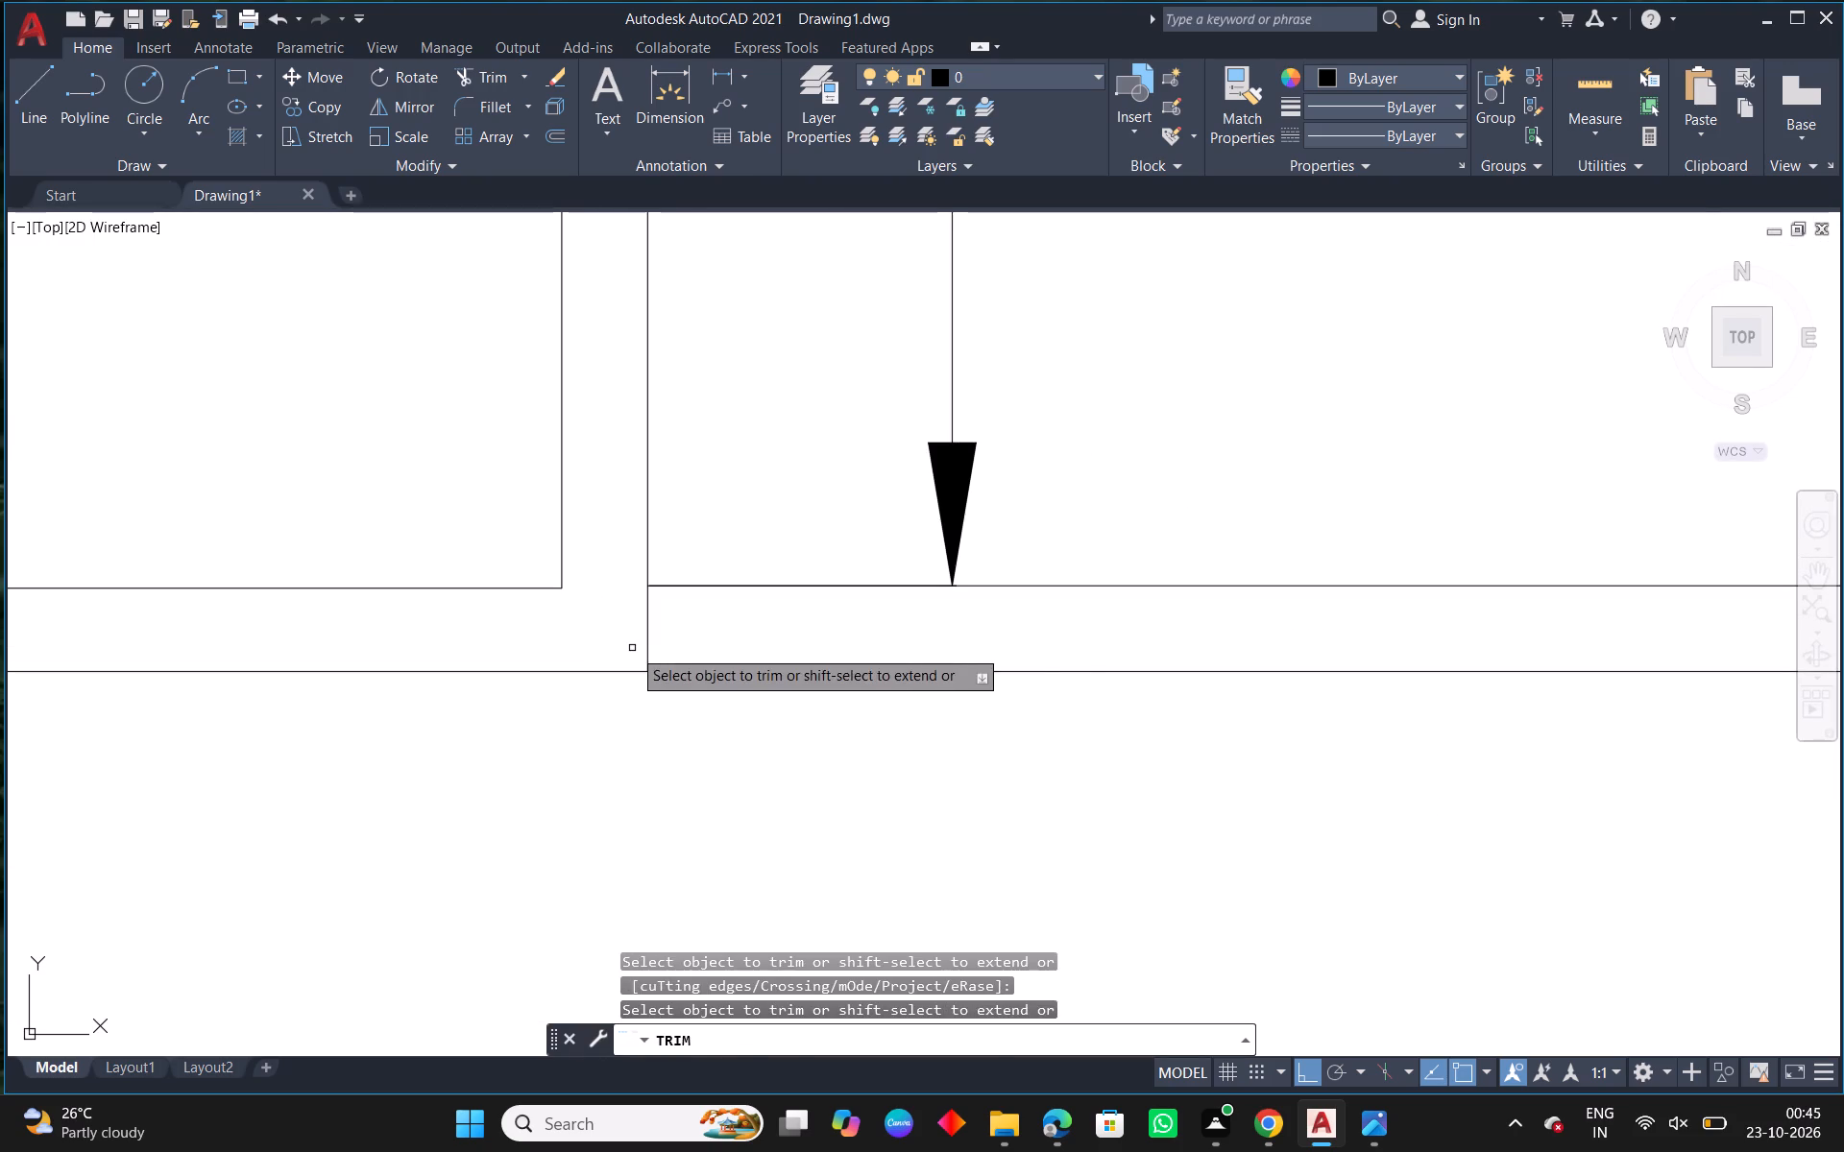
drag(670, 651, 678, 651)
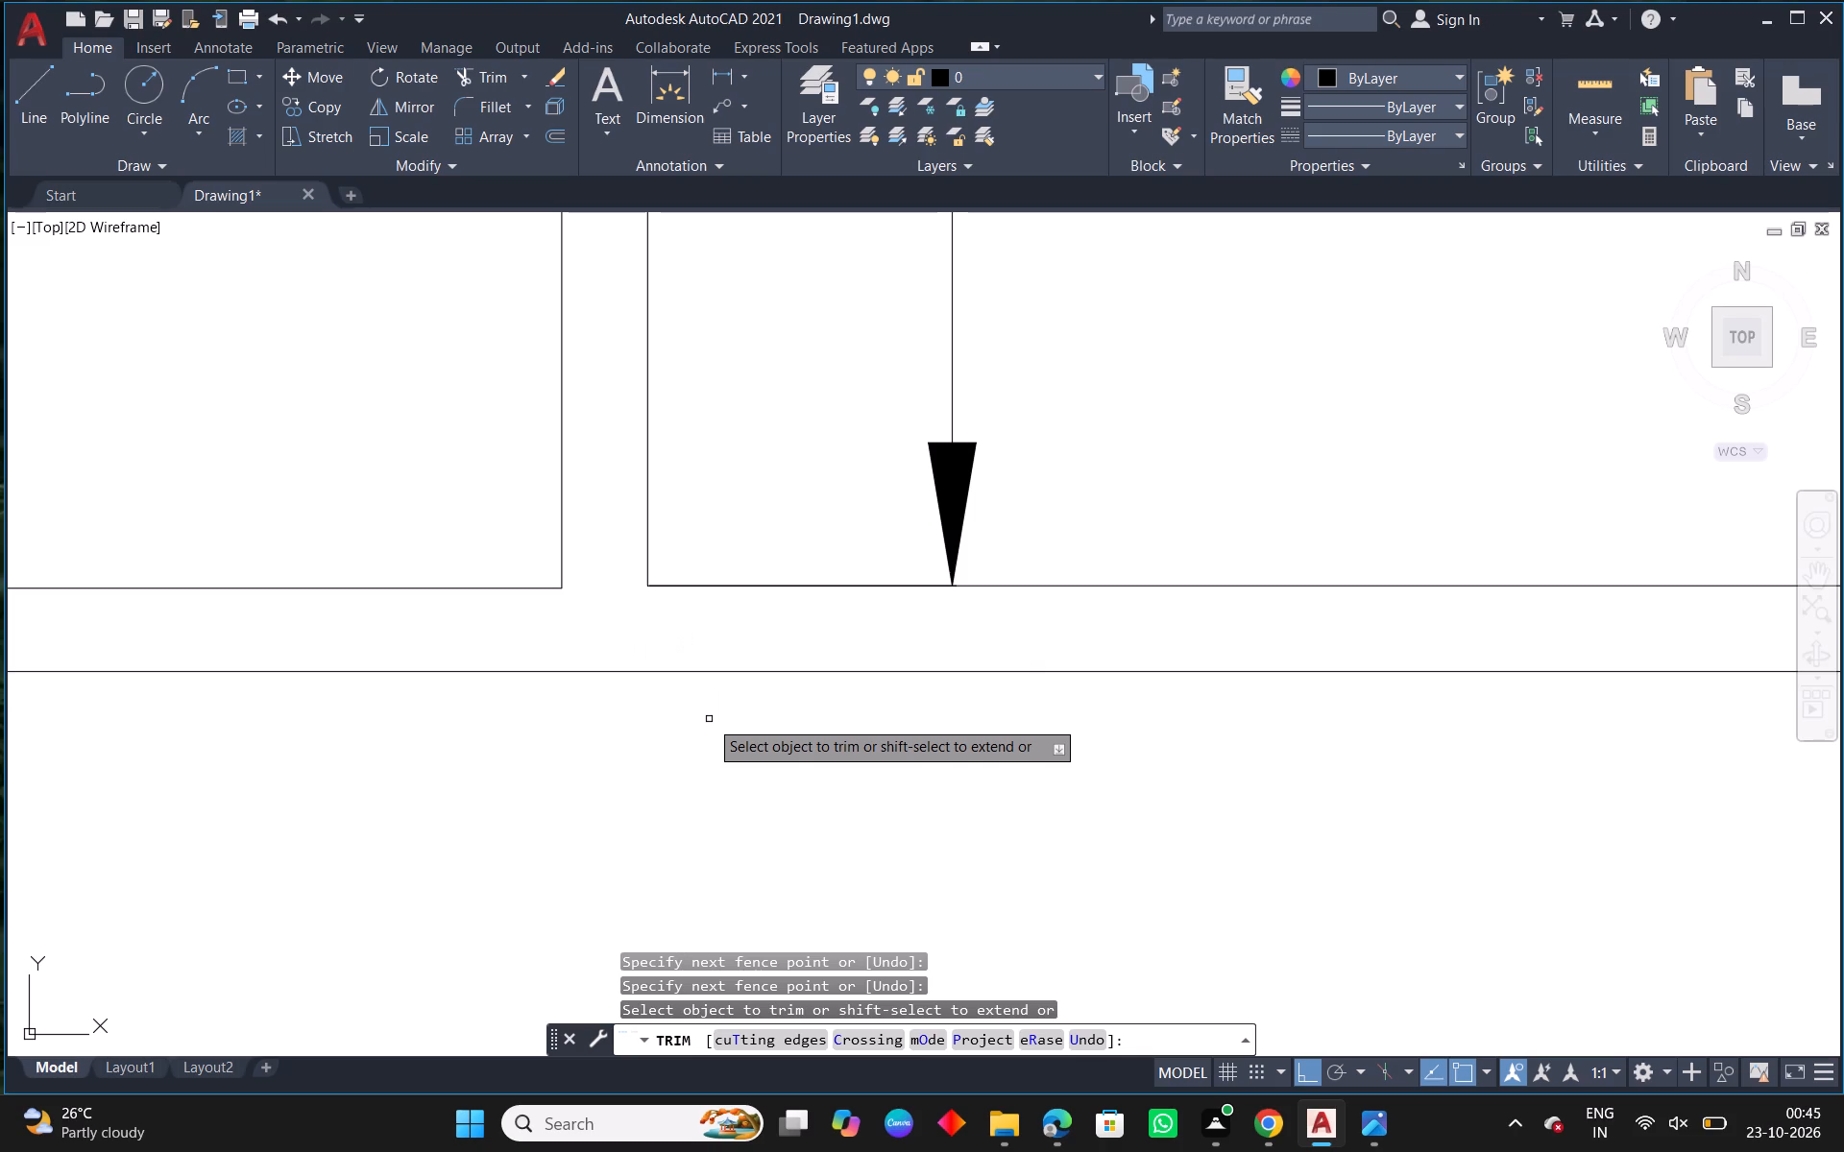
key(Escape)
Examine the base drawers and dimensions in the reference image's outer view against the redrawn unit.
scroll(778, 750, down, 6)
middle_drag(952, 842, 877, 739)
scroll(872, 741, down, 2)
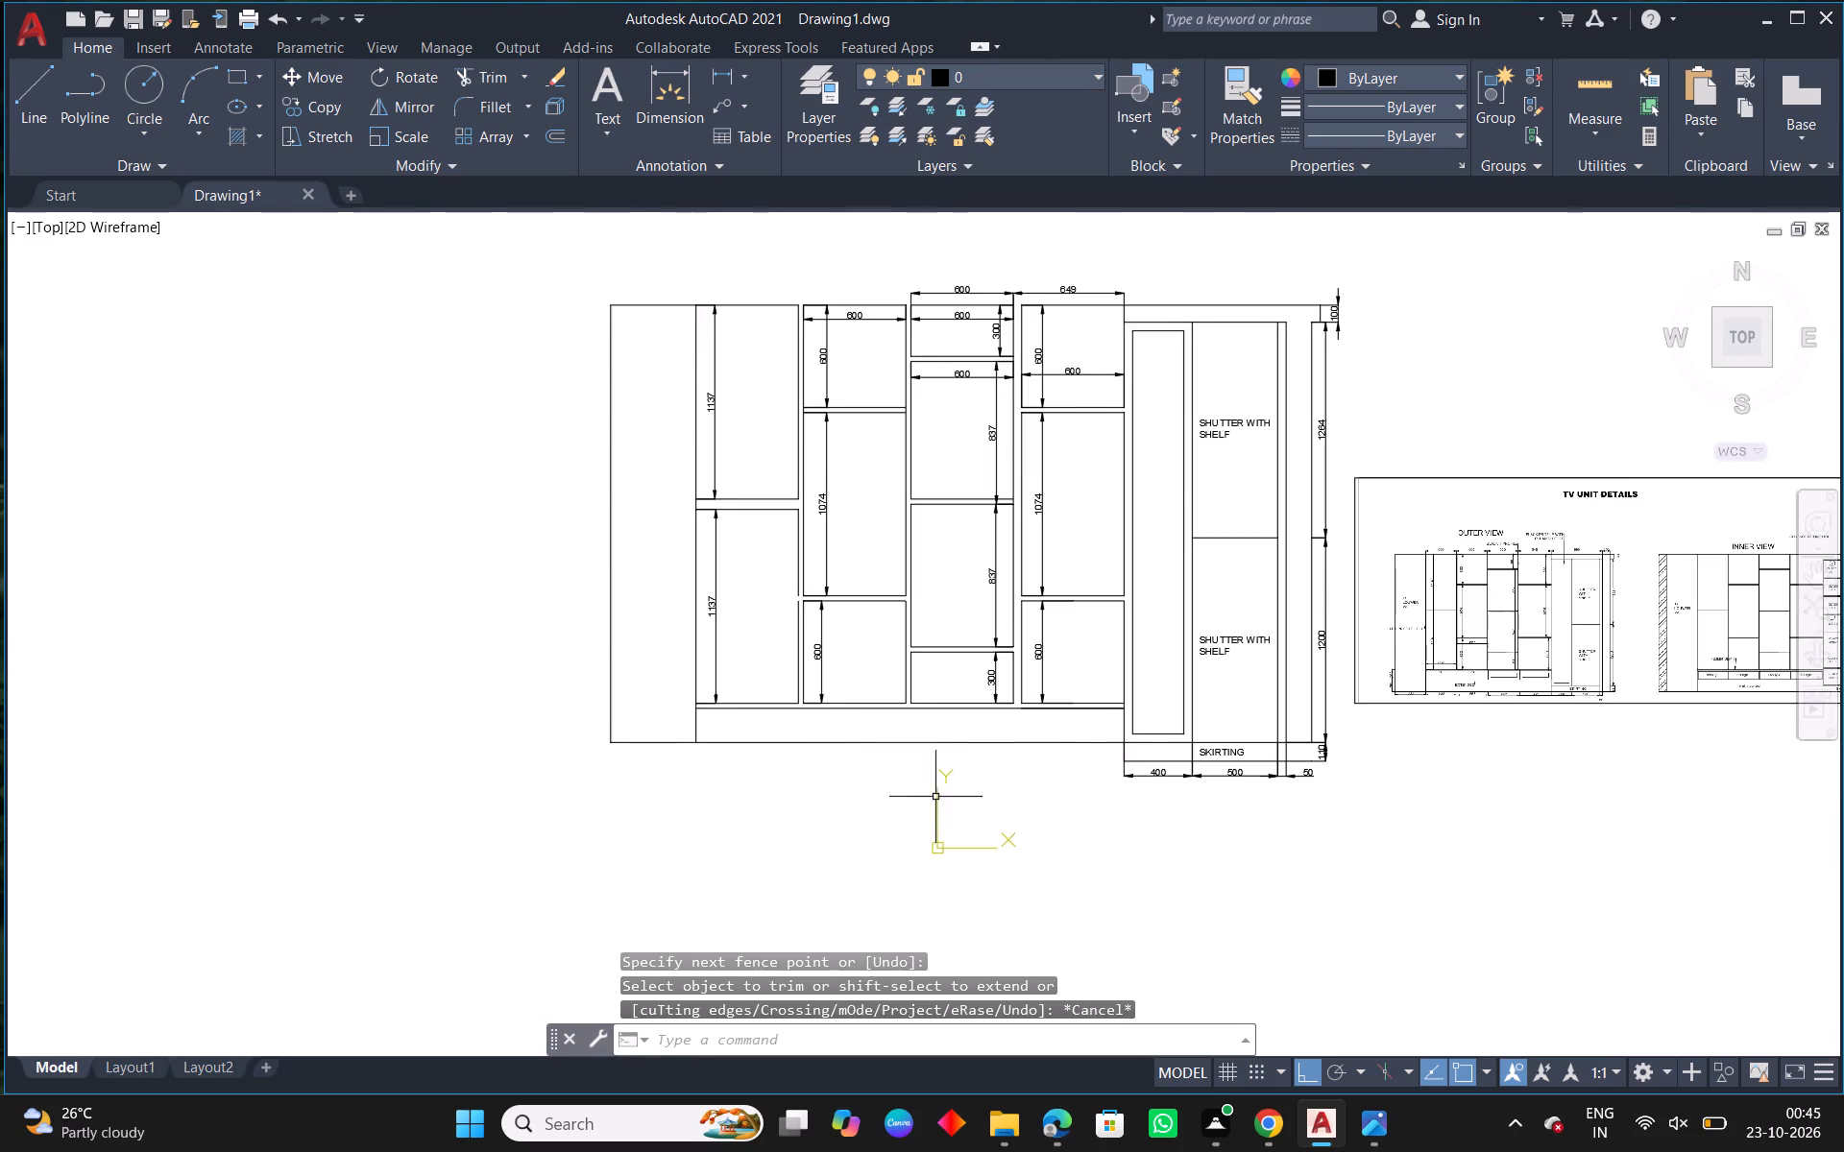
middle_drag(1048, 789, 908, 781)
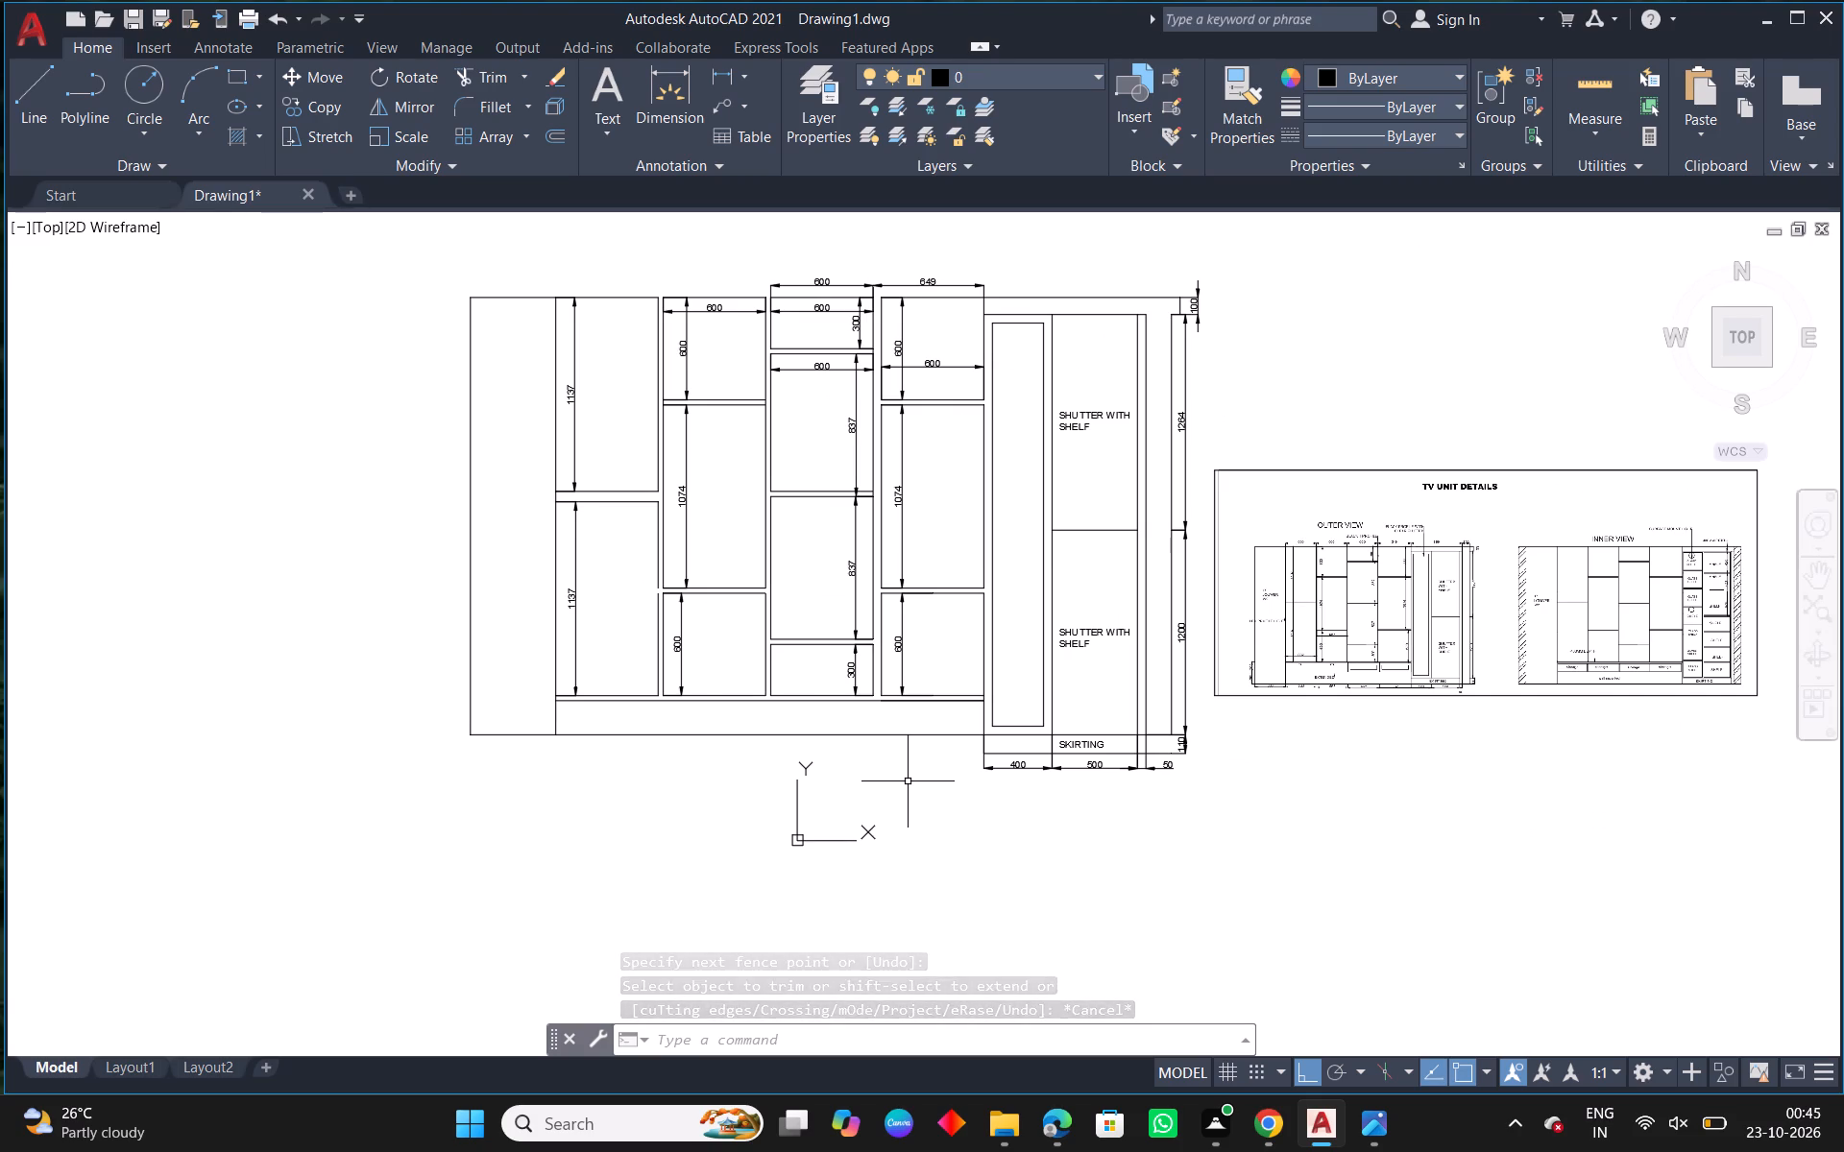
scroll(1325, 695, up, 2)
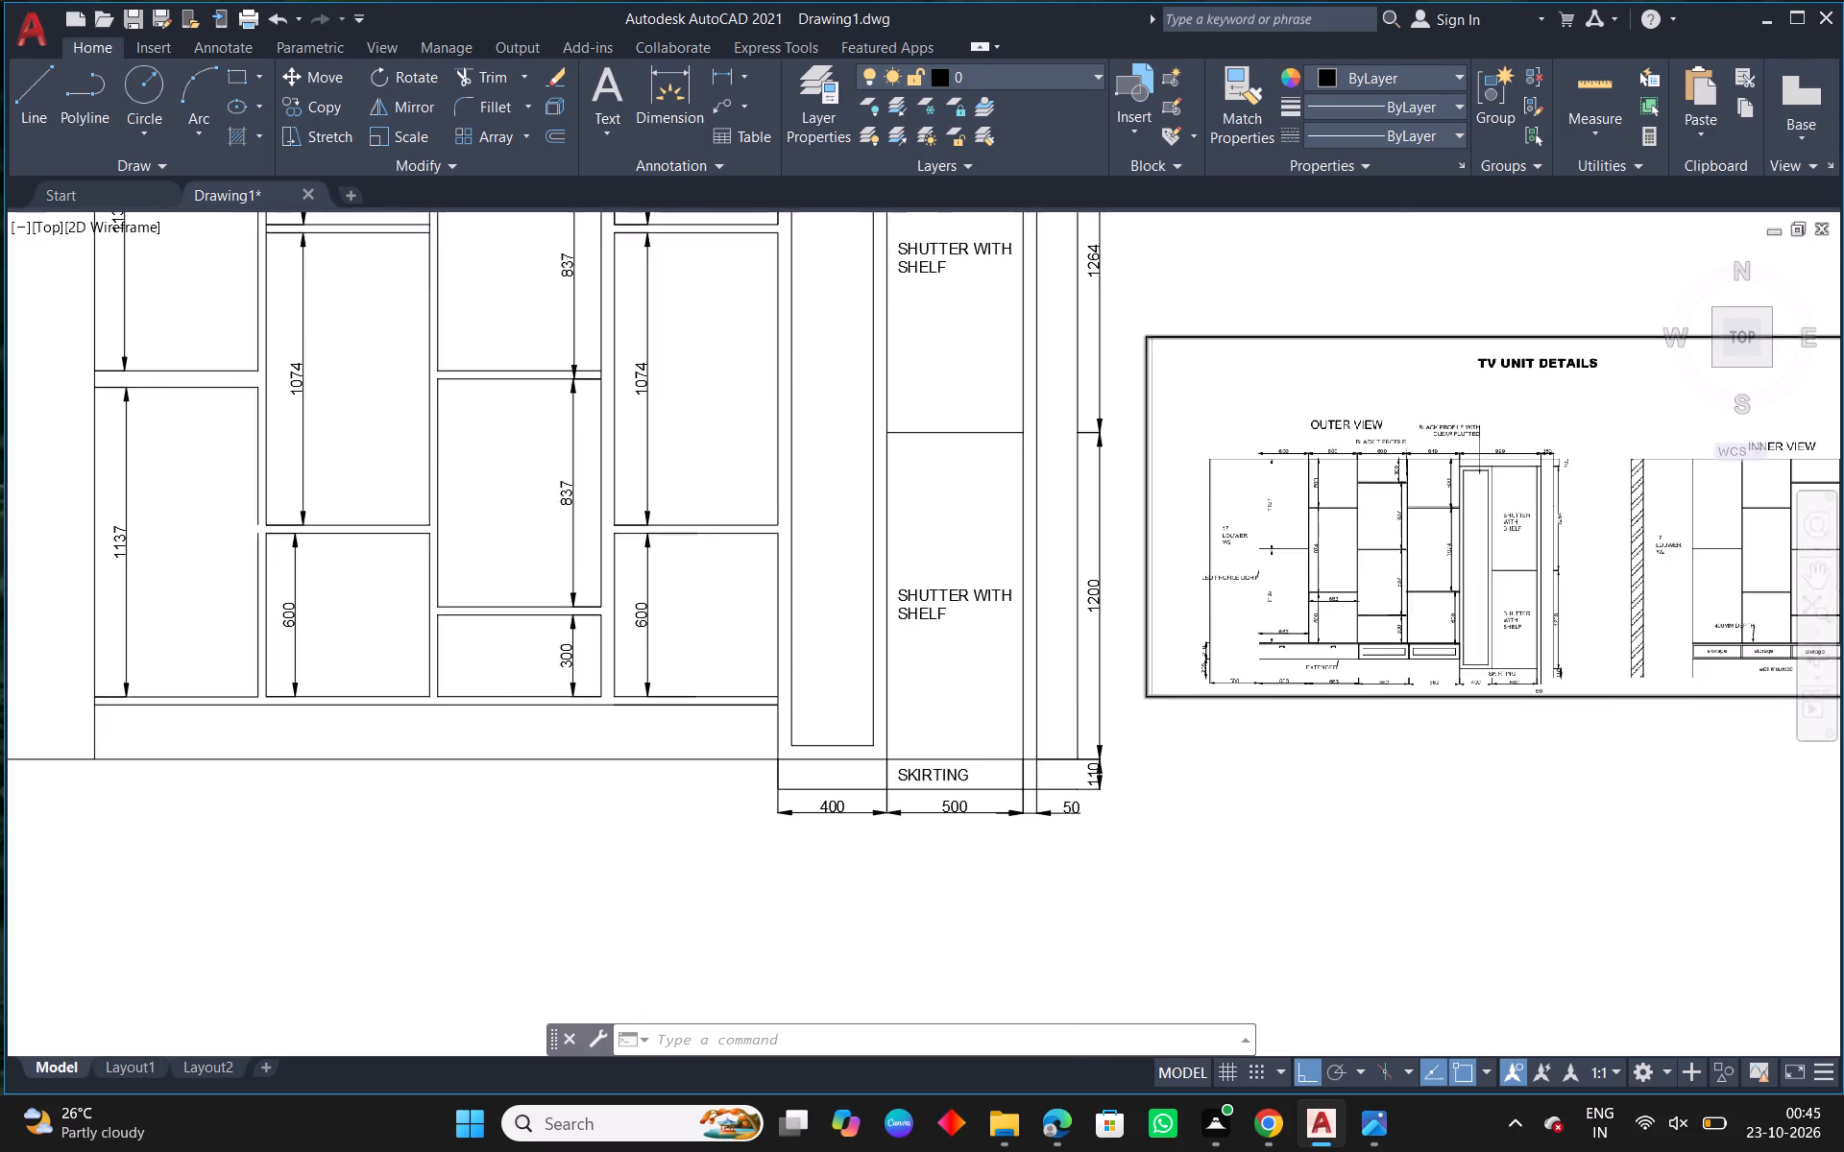
scroll(1330, 694, up, 1)
scroll(1265, 747, down, 1)
middle_drag(1087, 764, 1133, 764)
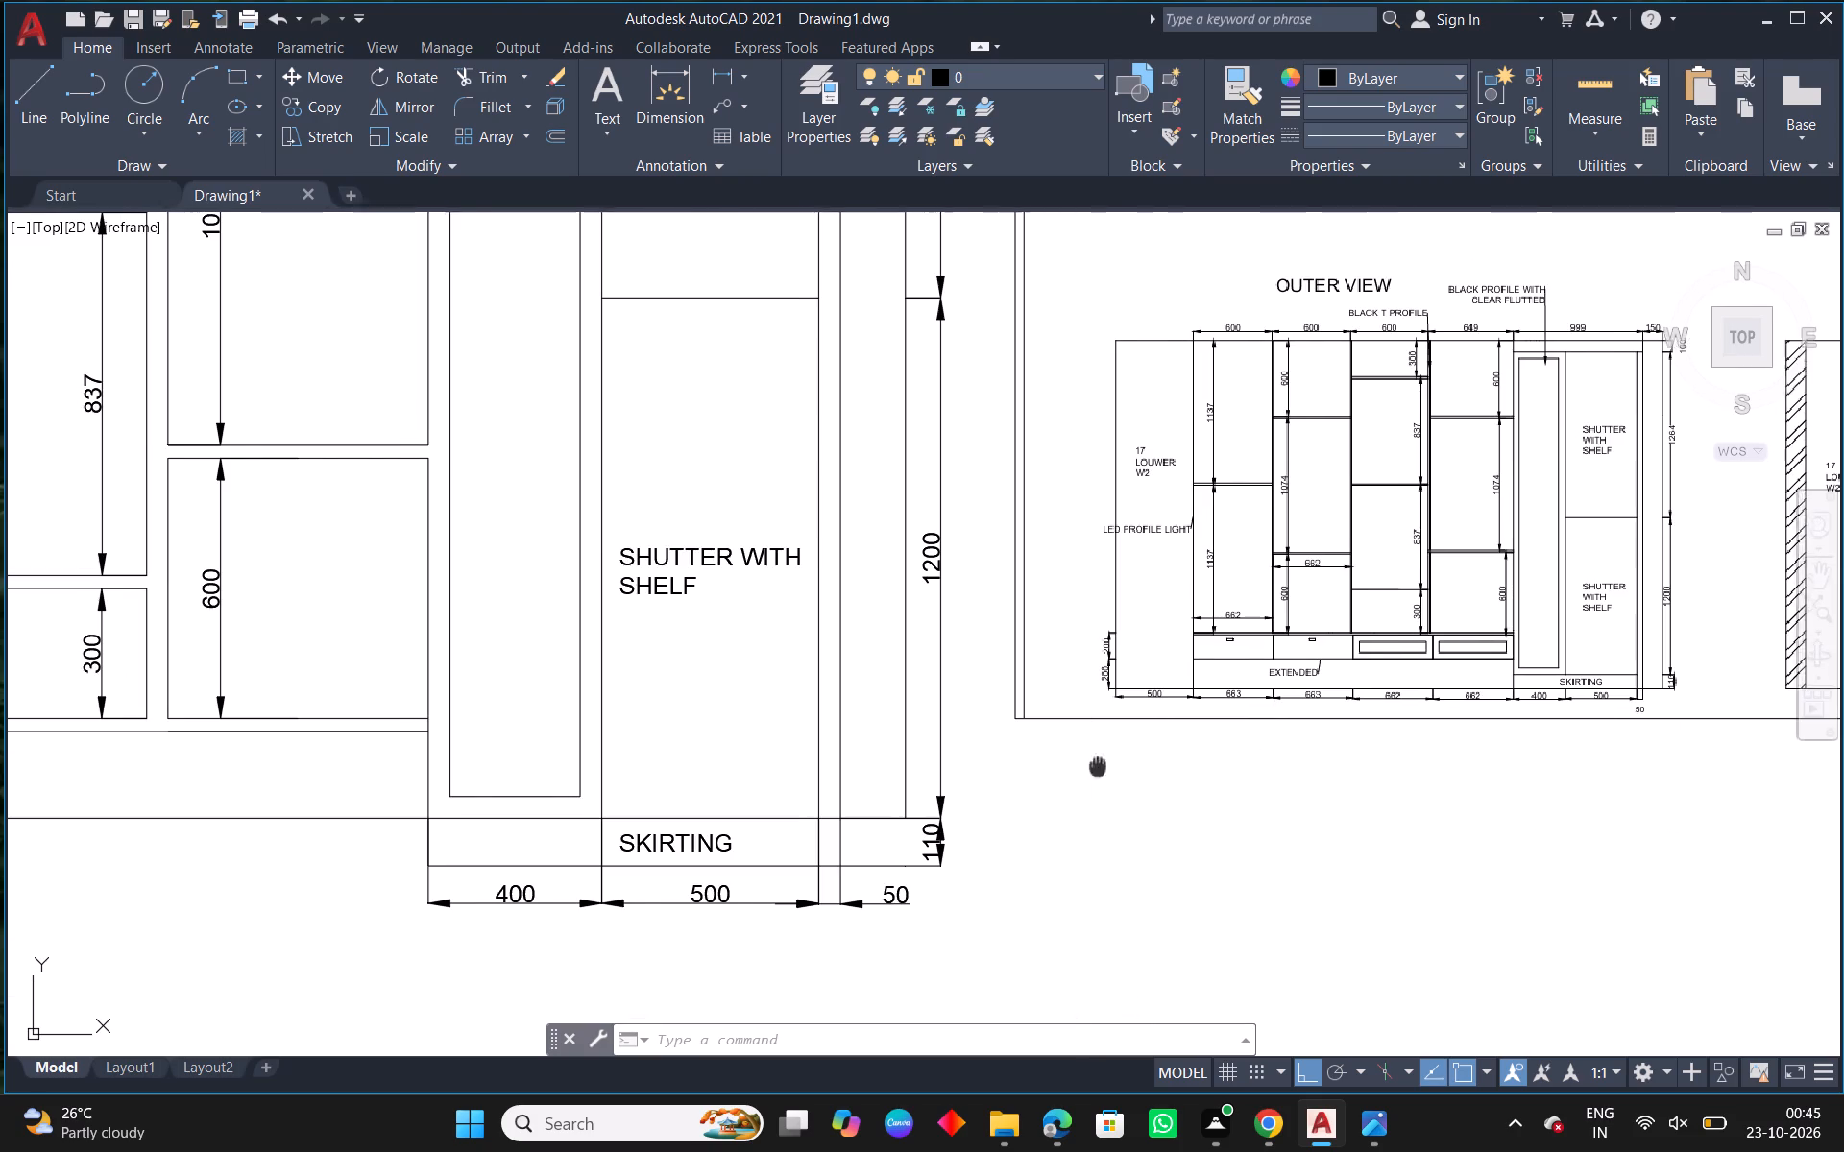
middle_drag(1133, 764, 1305, 756)
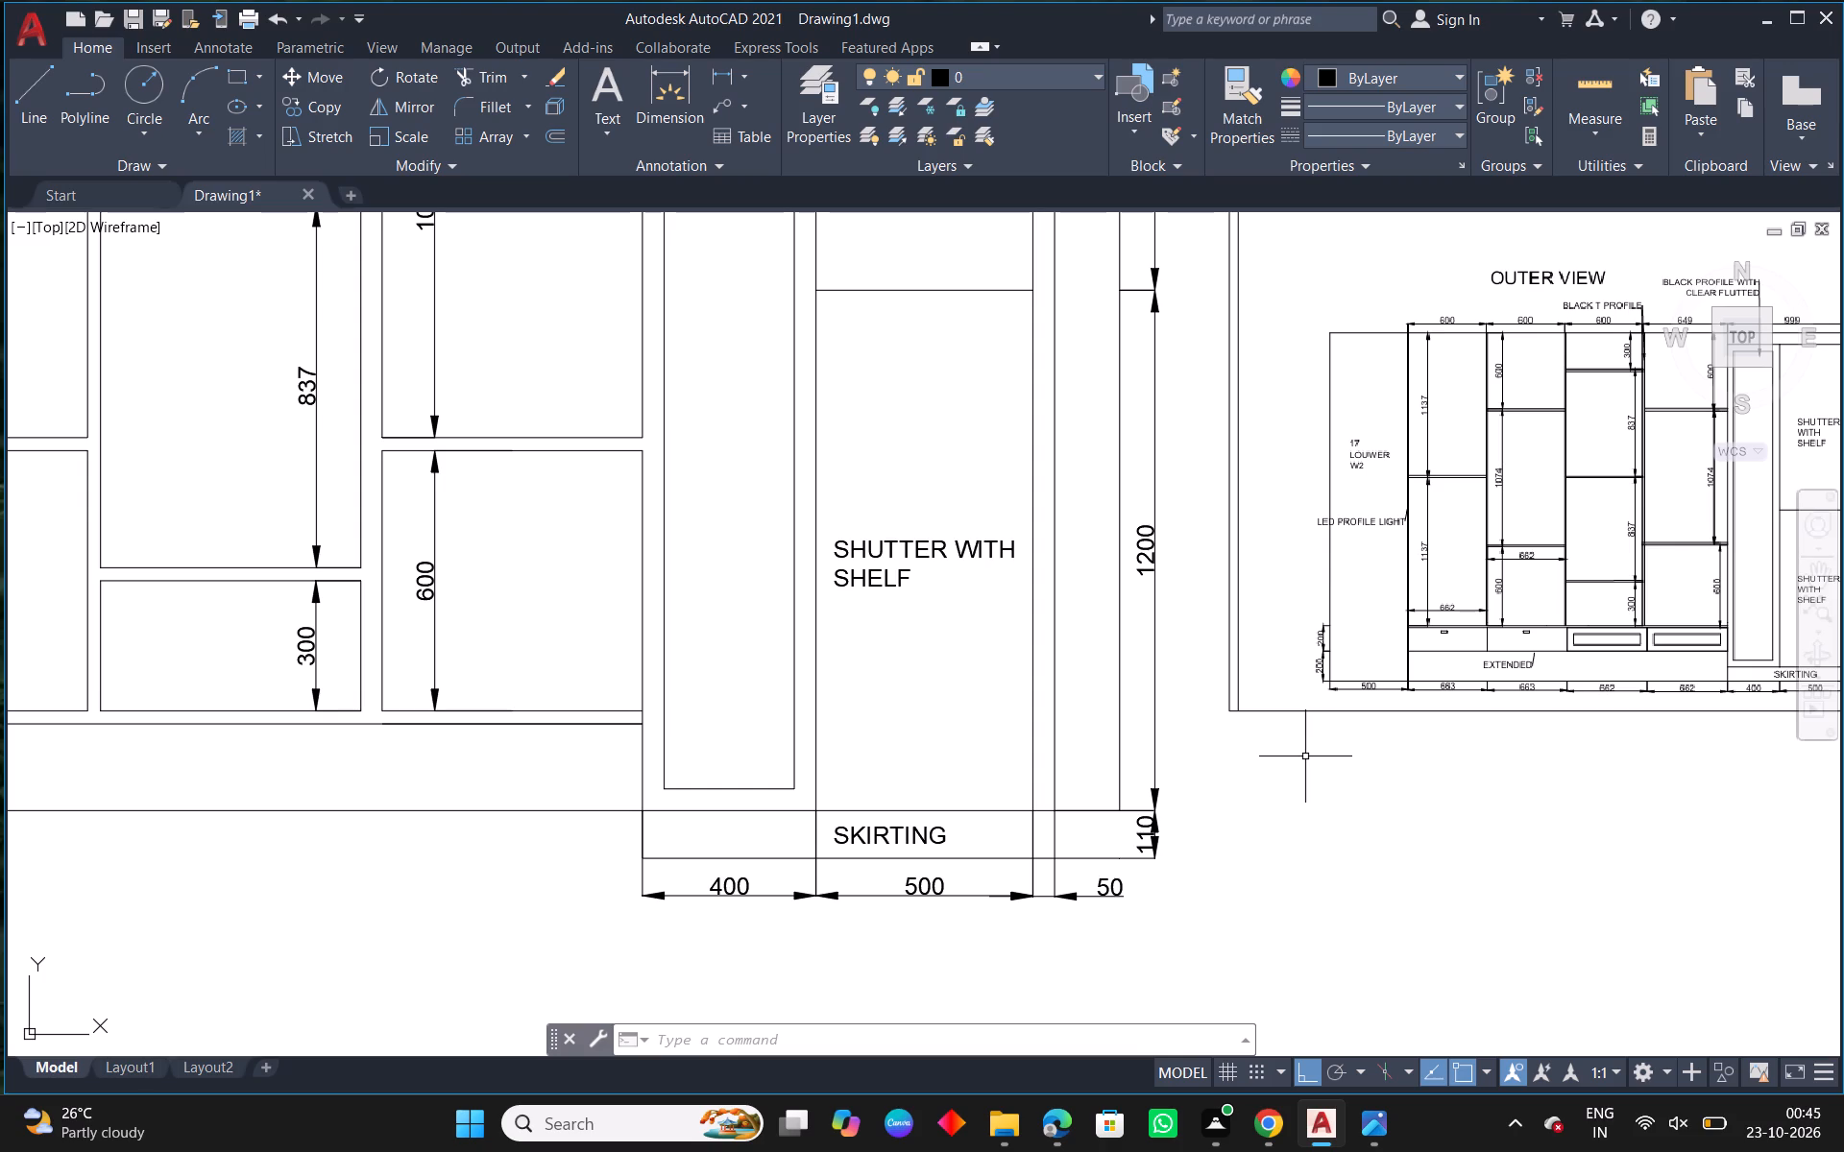
Fillet the louver panel's outer vertical line with the skirting's bottom line to form a square corner.
scroll(1305, 756, down, 2)
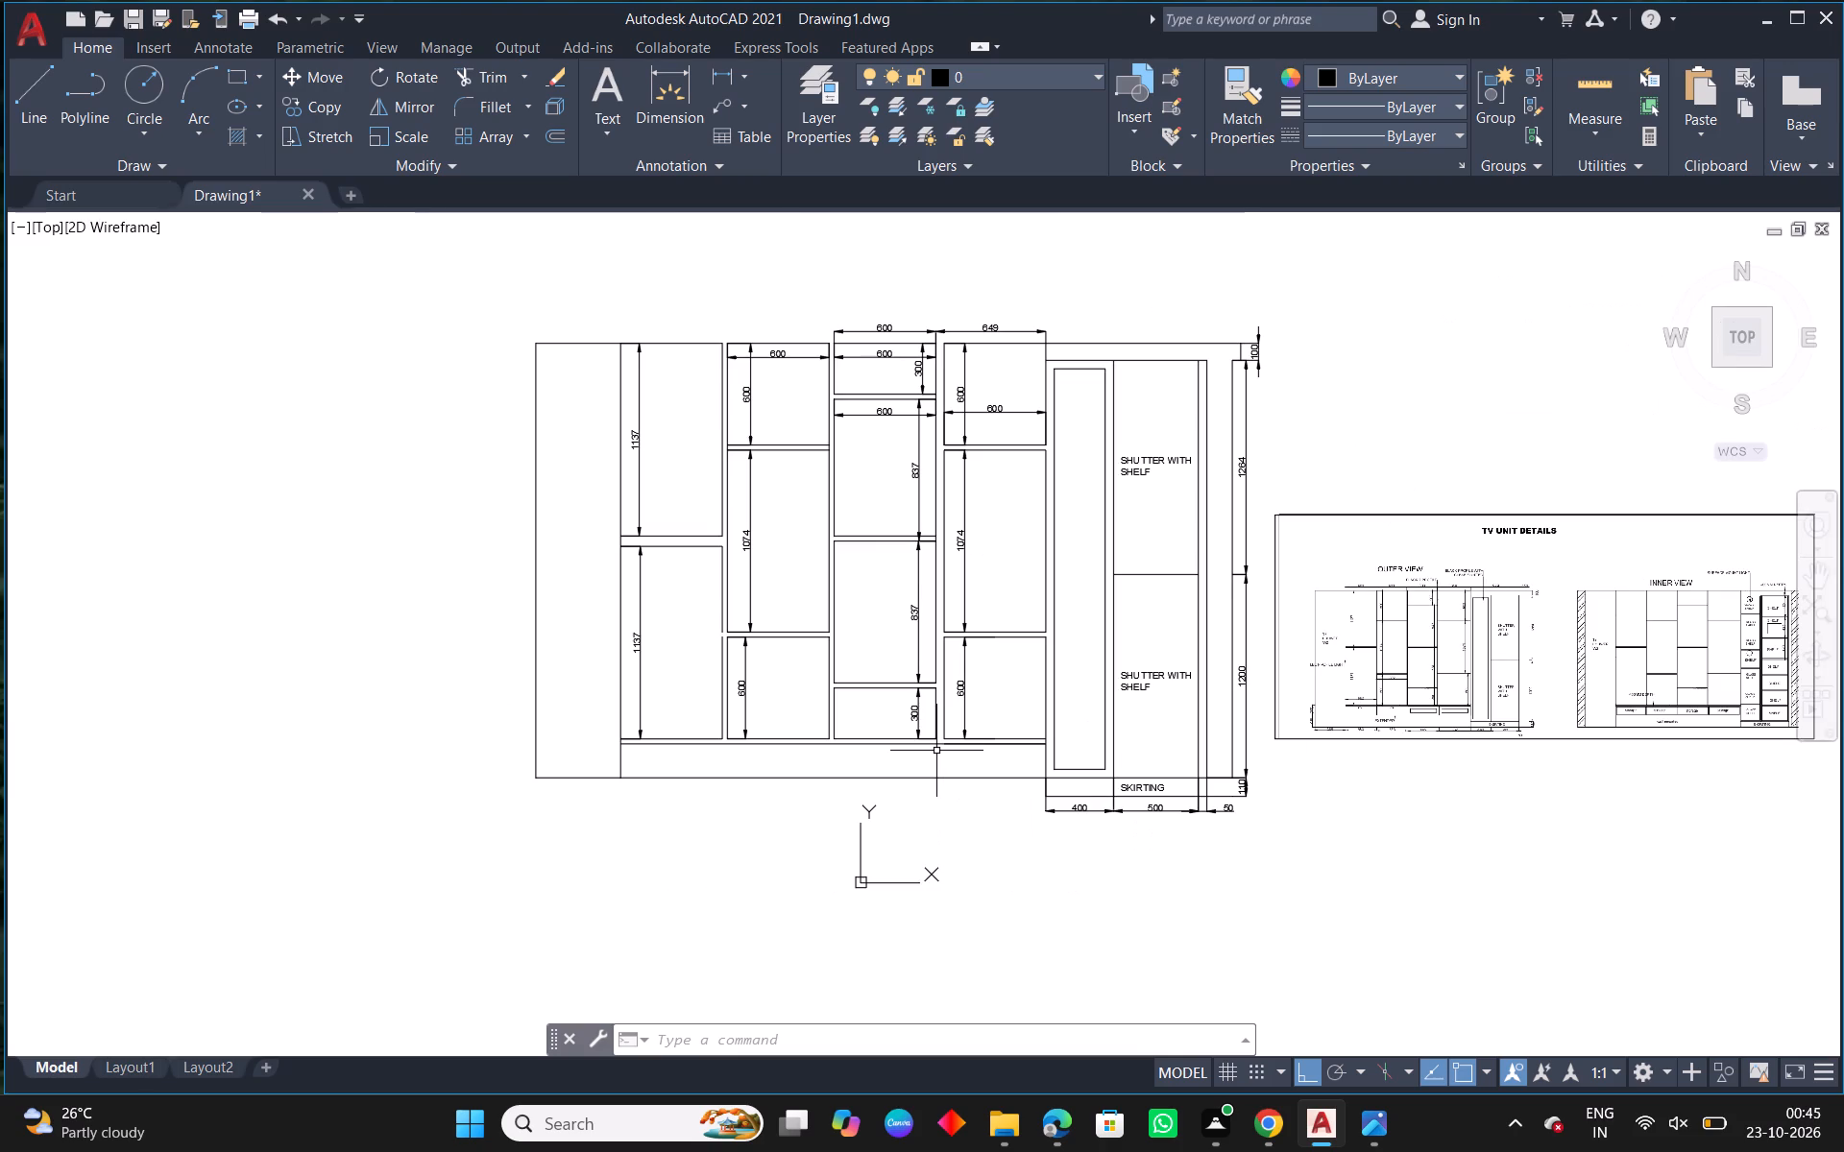
scroll(823, 733, up, 1)
middle_drag(1056, 781, 990, 736)
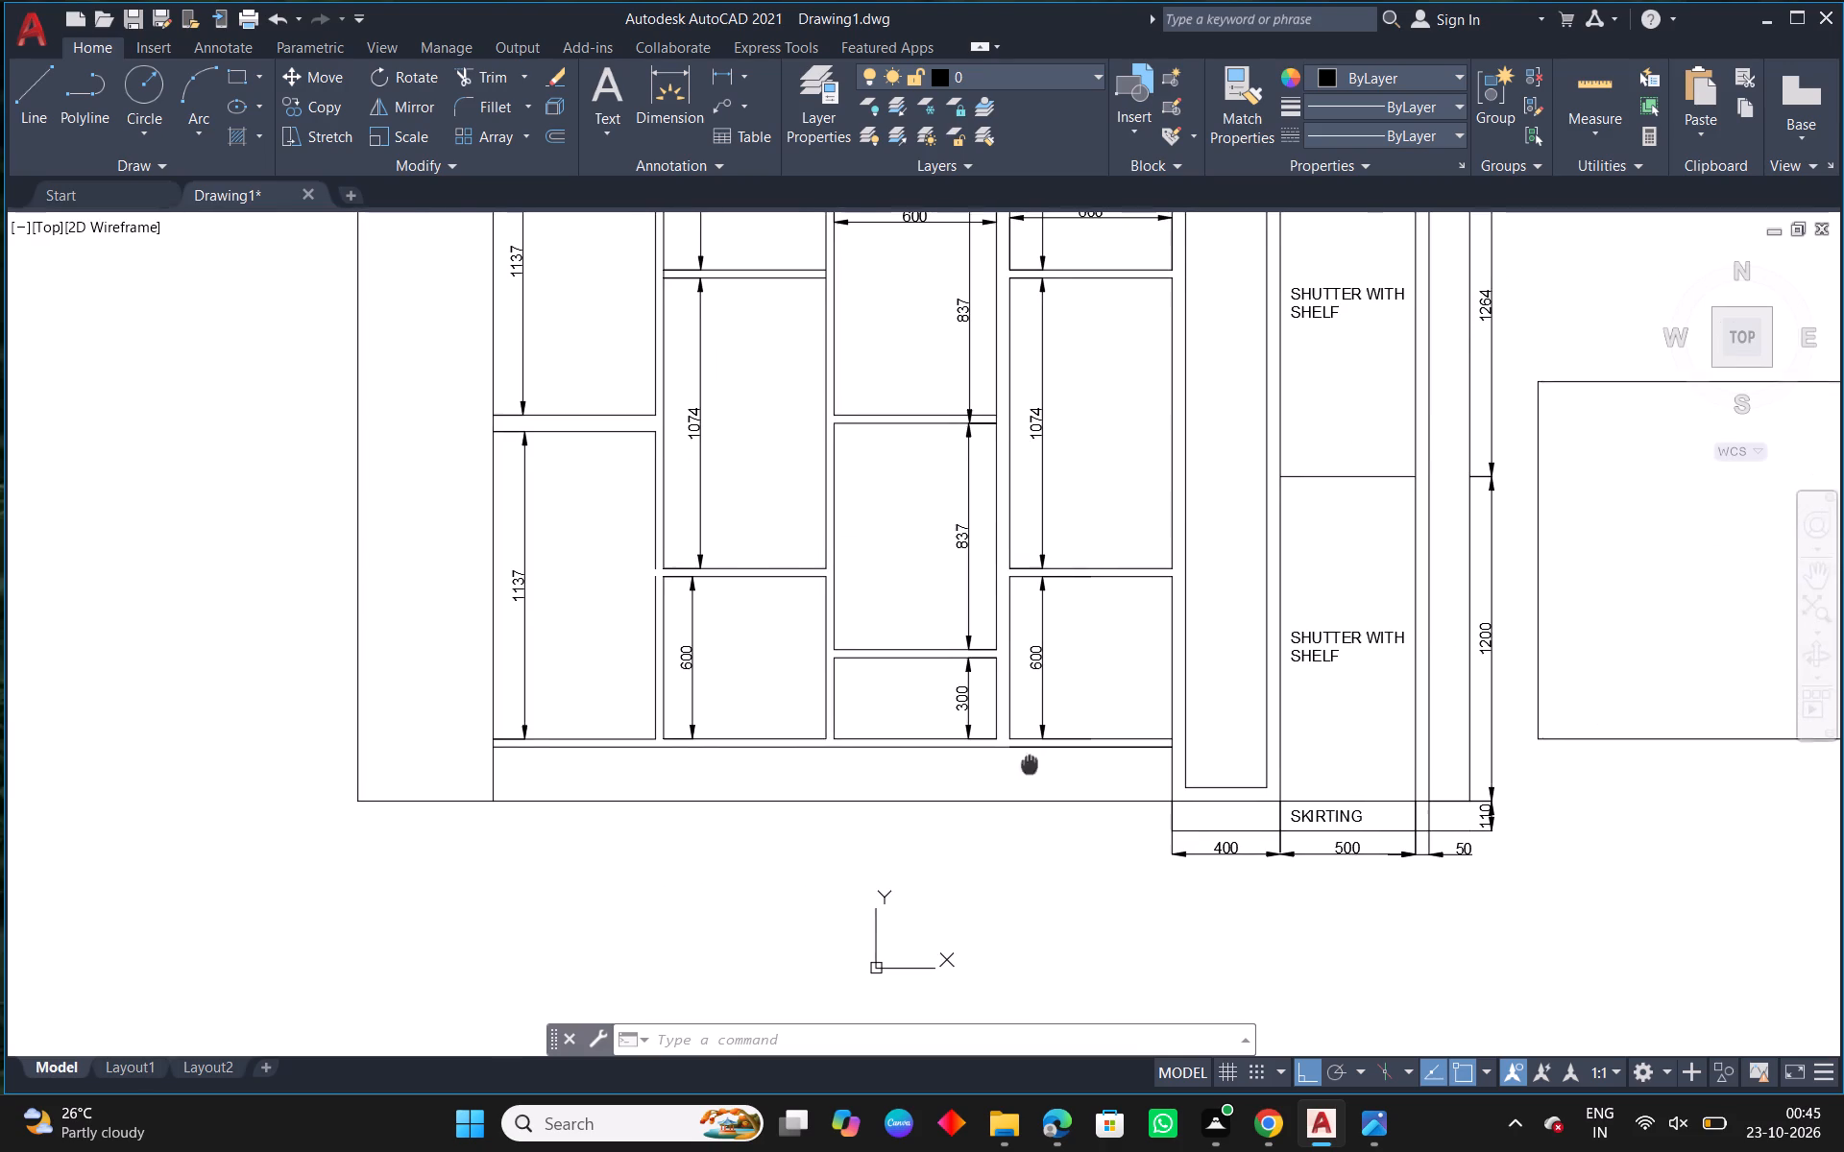
middle_drag(990, 736, 957, 724)
scroll(956, 724, down, 1)
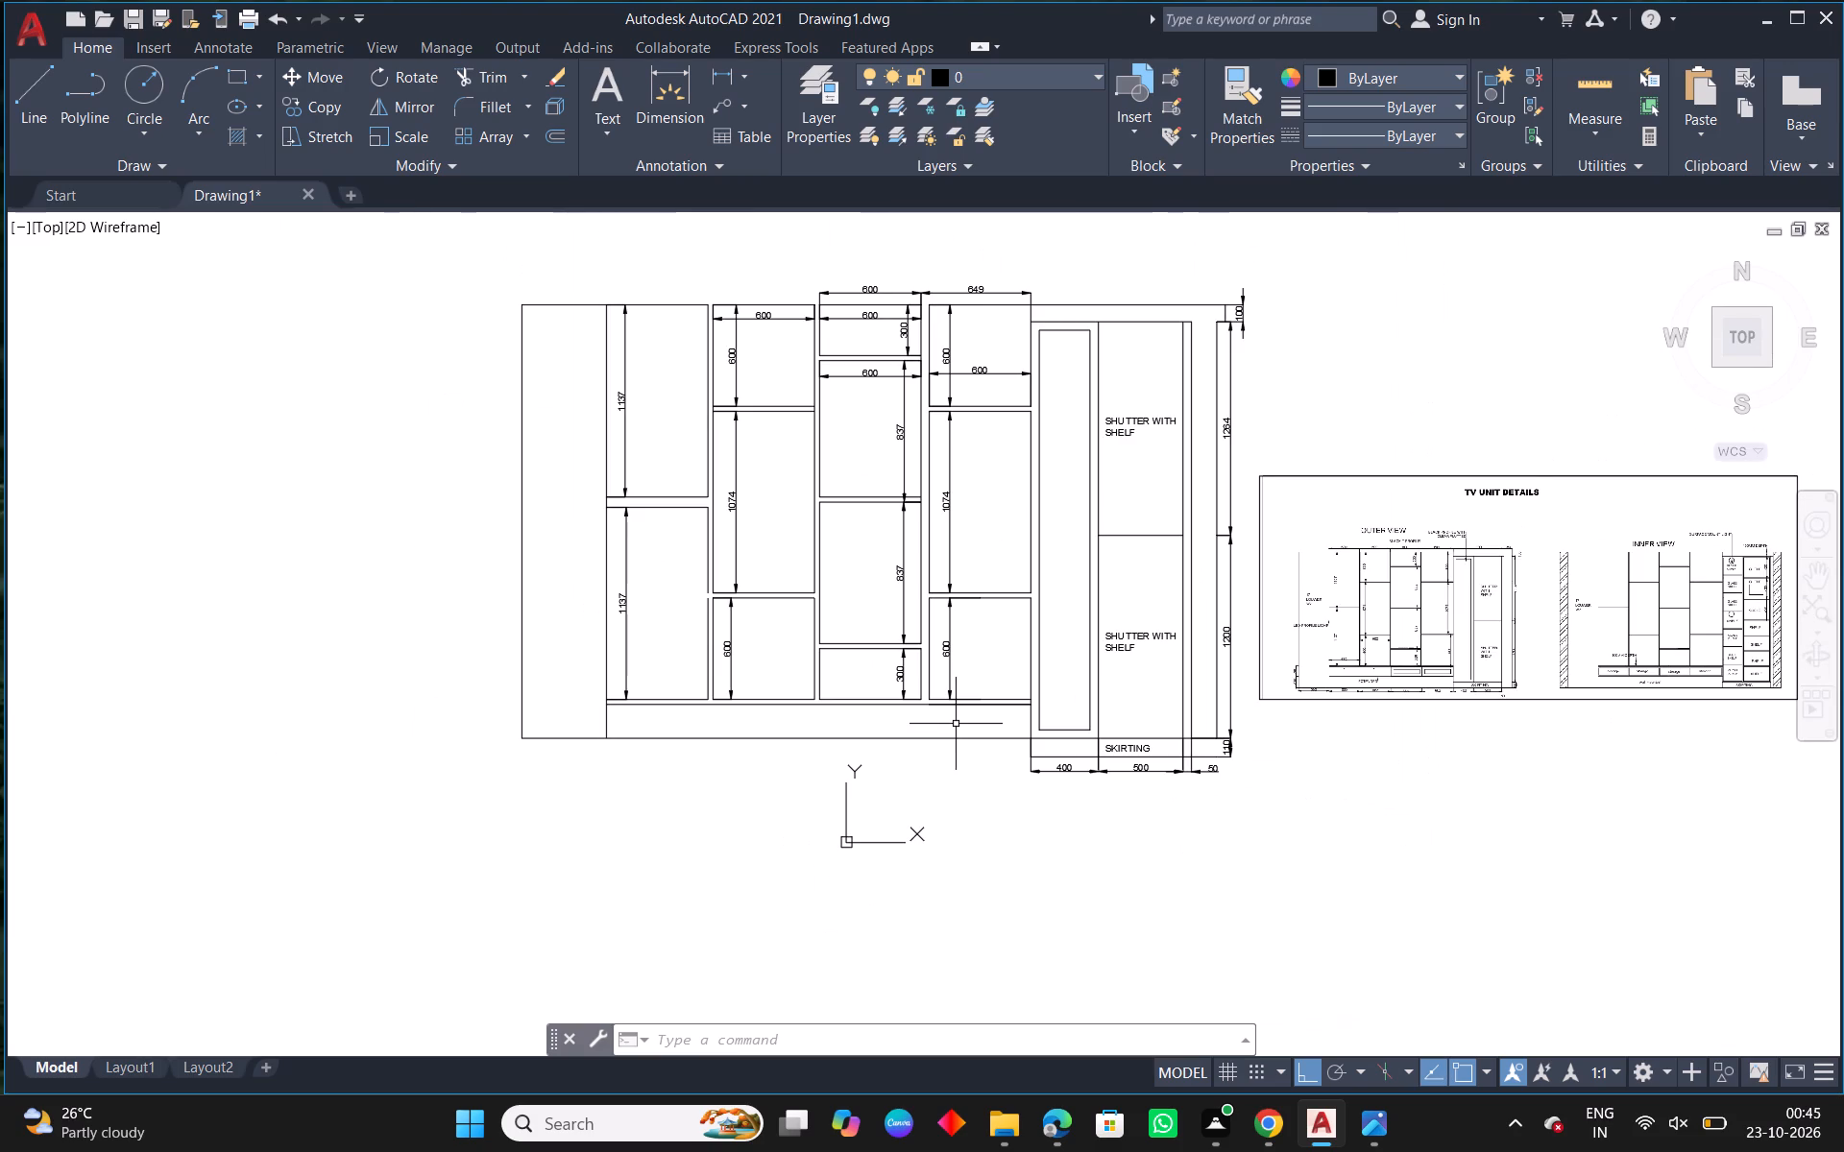
scroll(956, 724, up, 1)
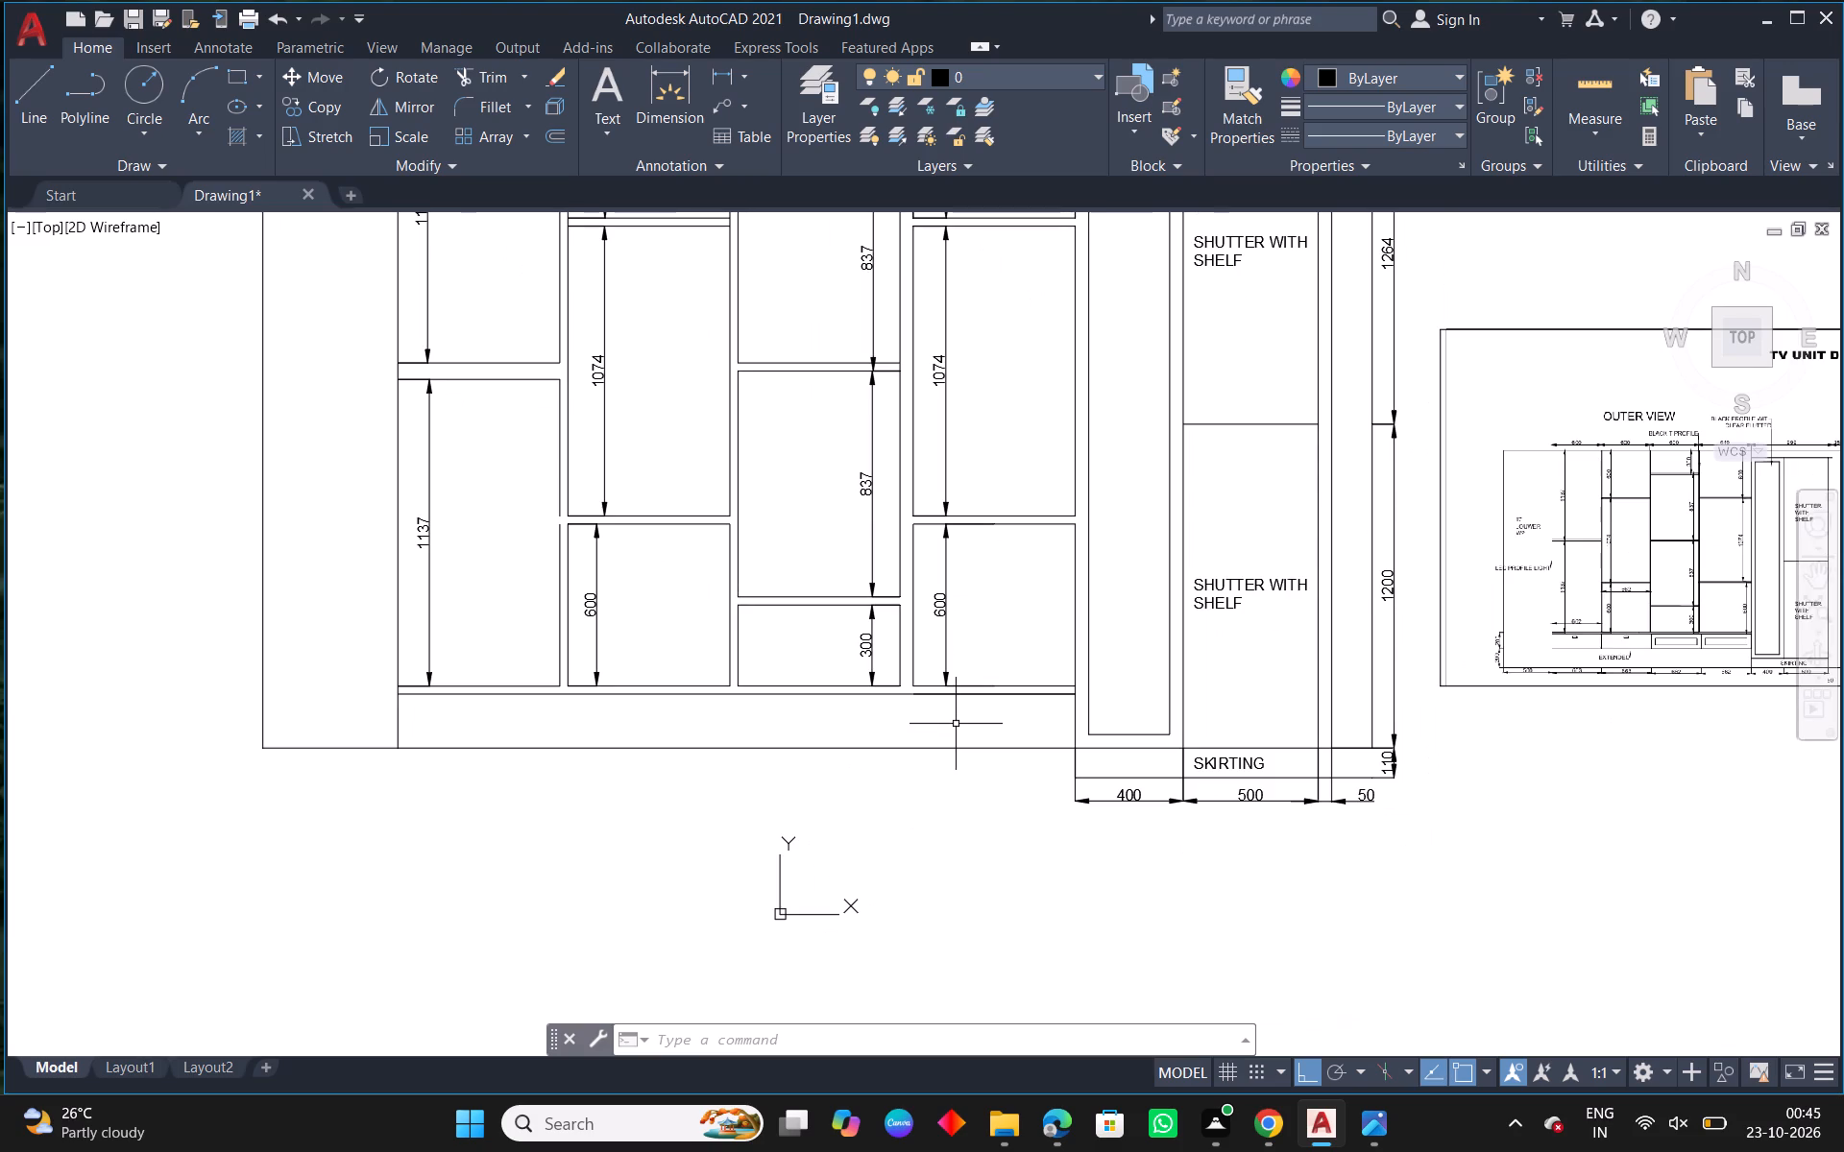
text(F)
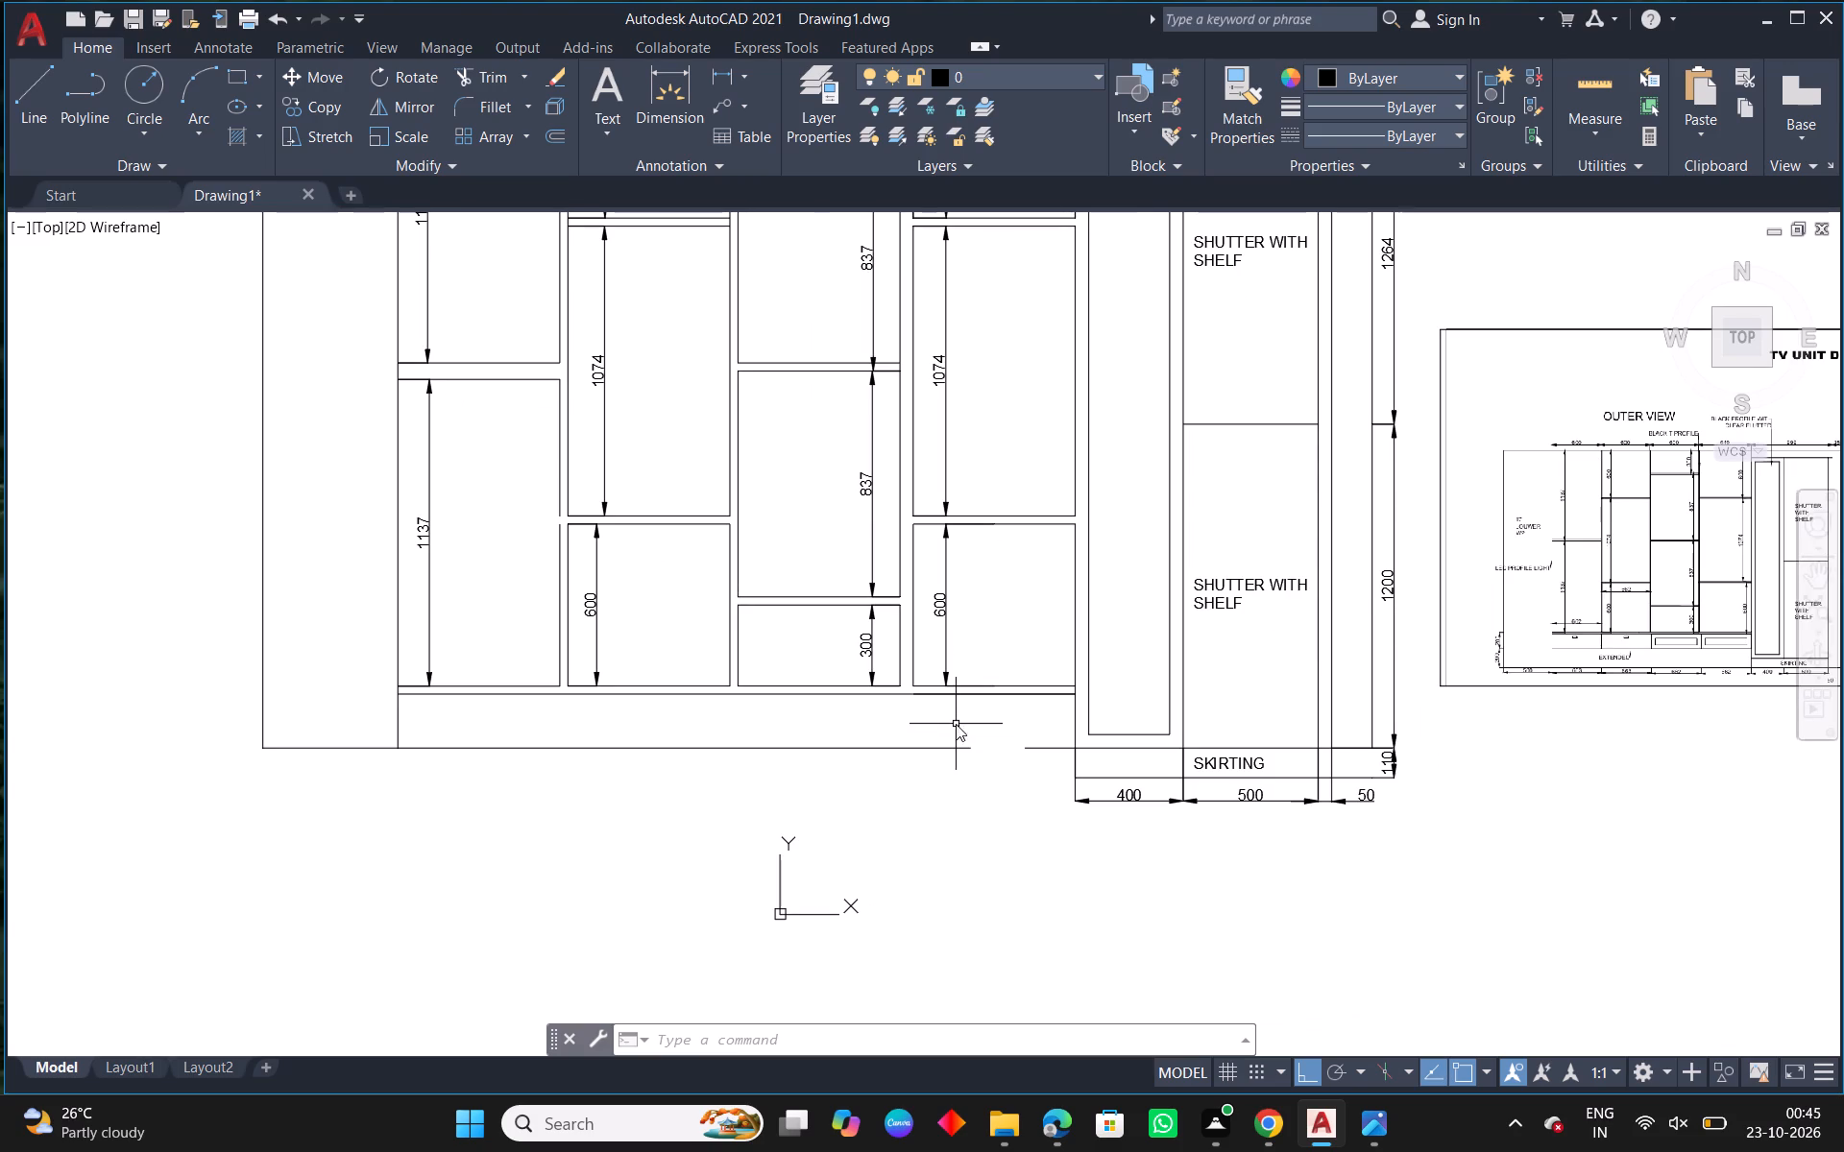
key(space)
click(263, 705)
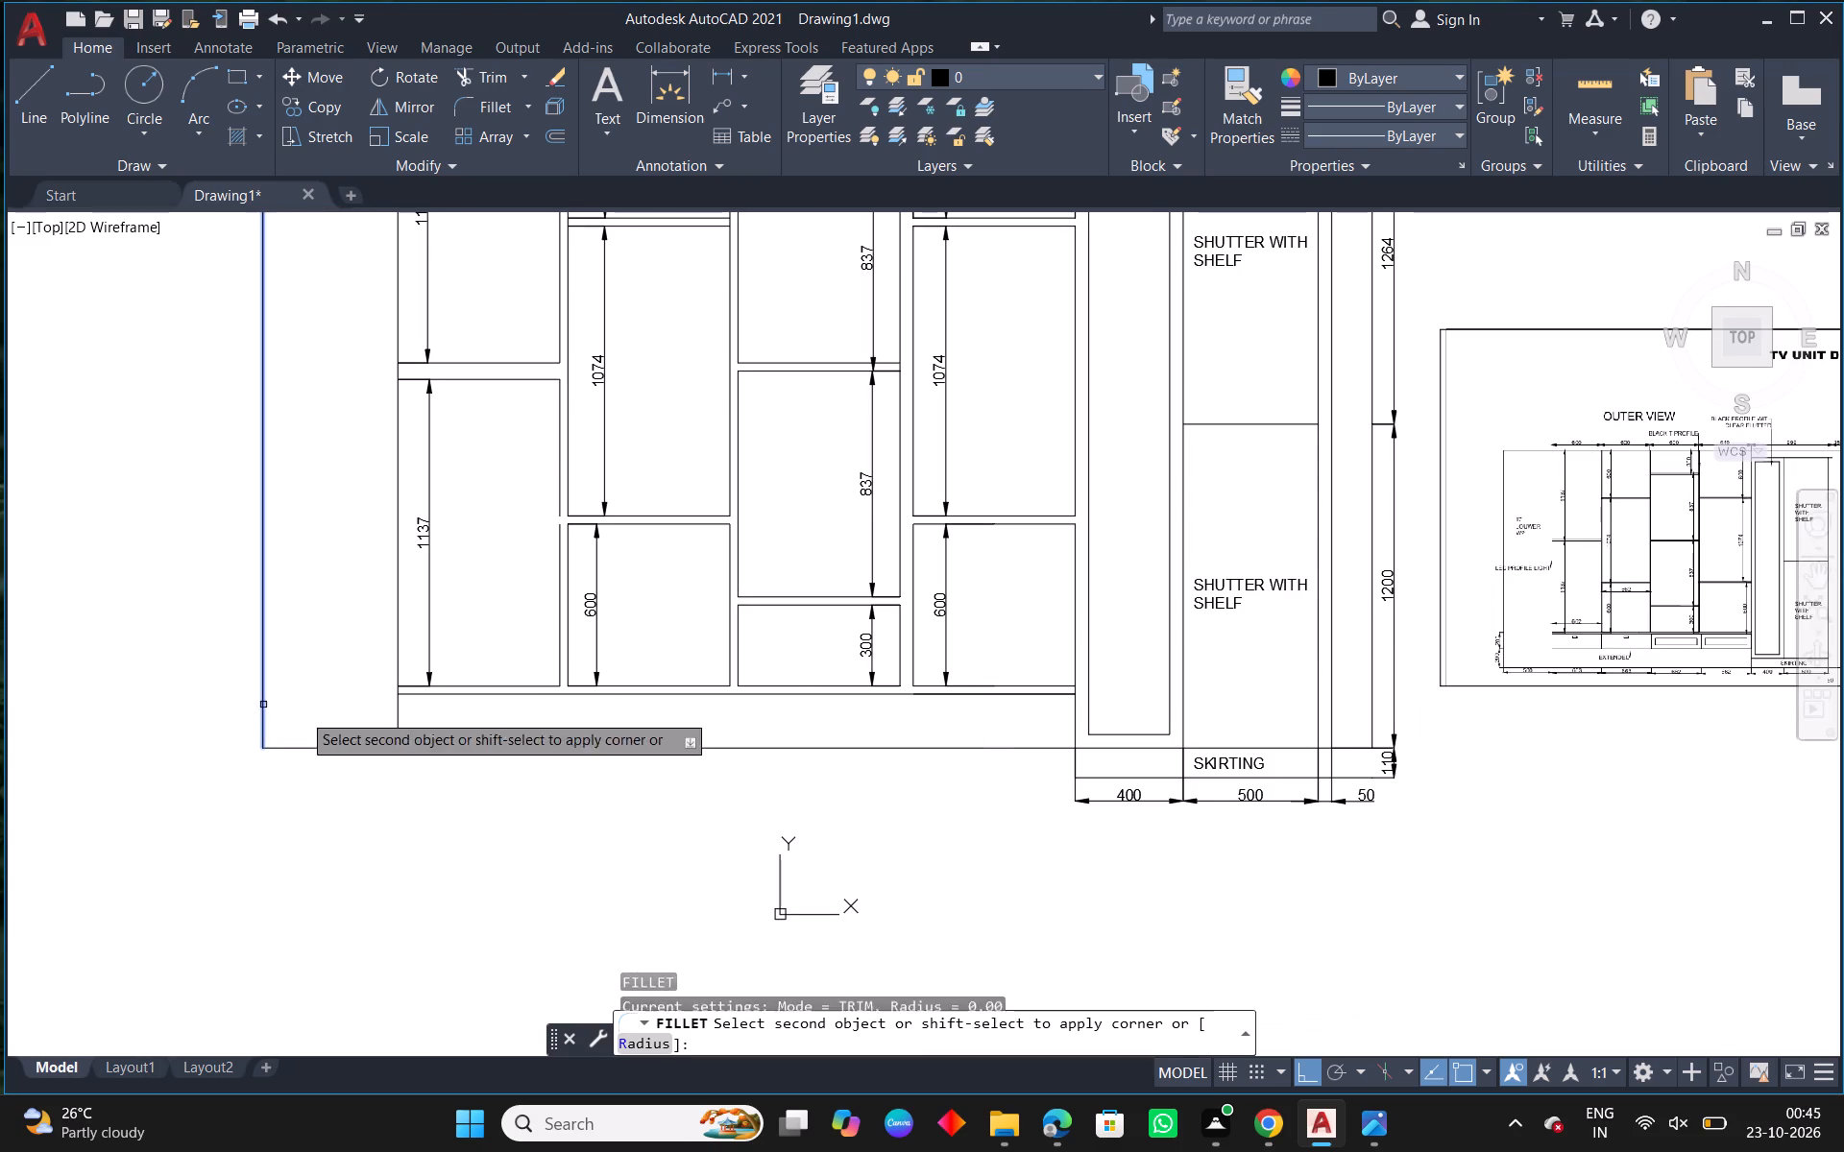
click(1261, 780)
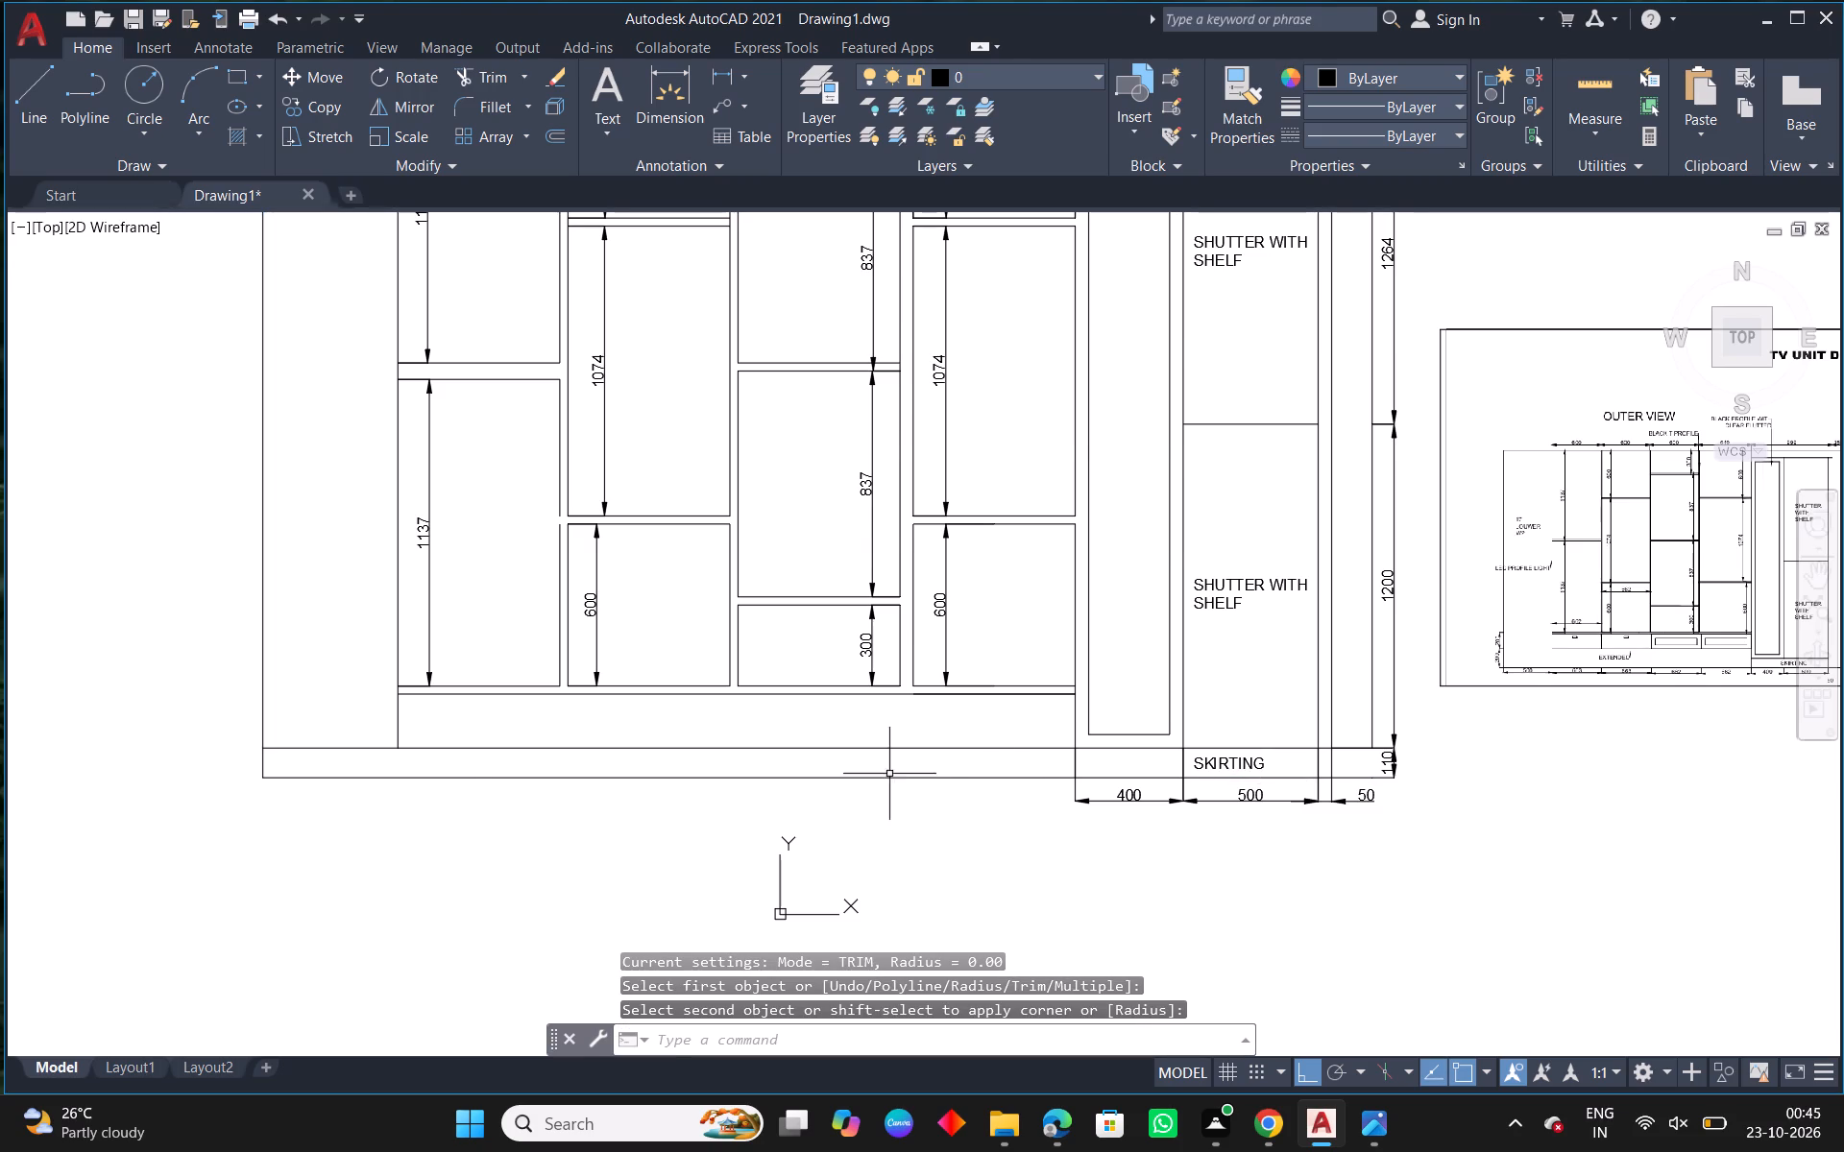
Examine the base drawer and extended strip heights in the reference image's outer view against the redrawn unit.
scroll(873, 785, down, 1)
middle_drag(1286, 768, 1069, 769)
scroll(1177, 735, up, 2)
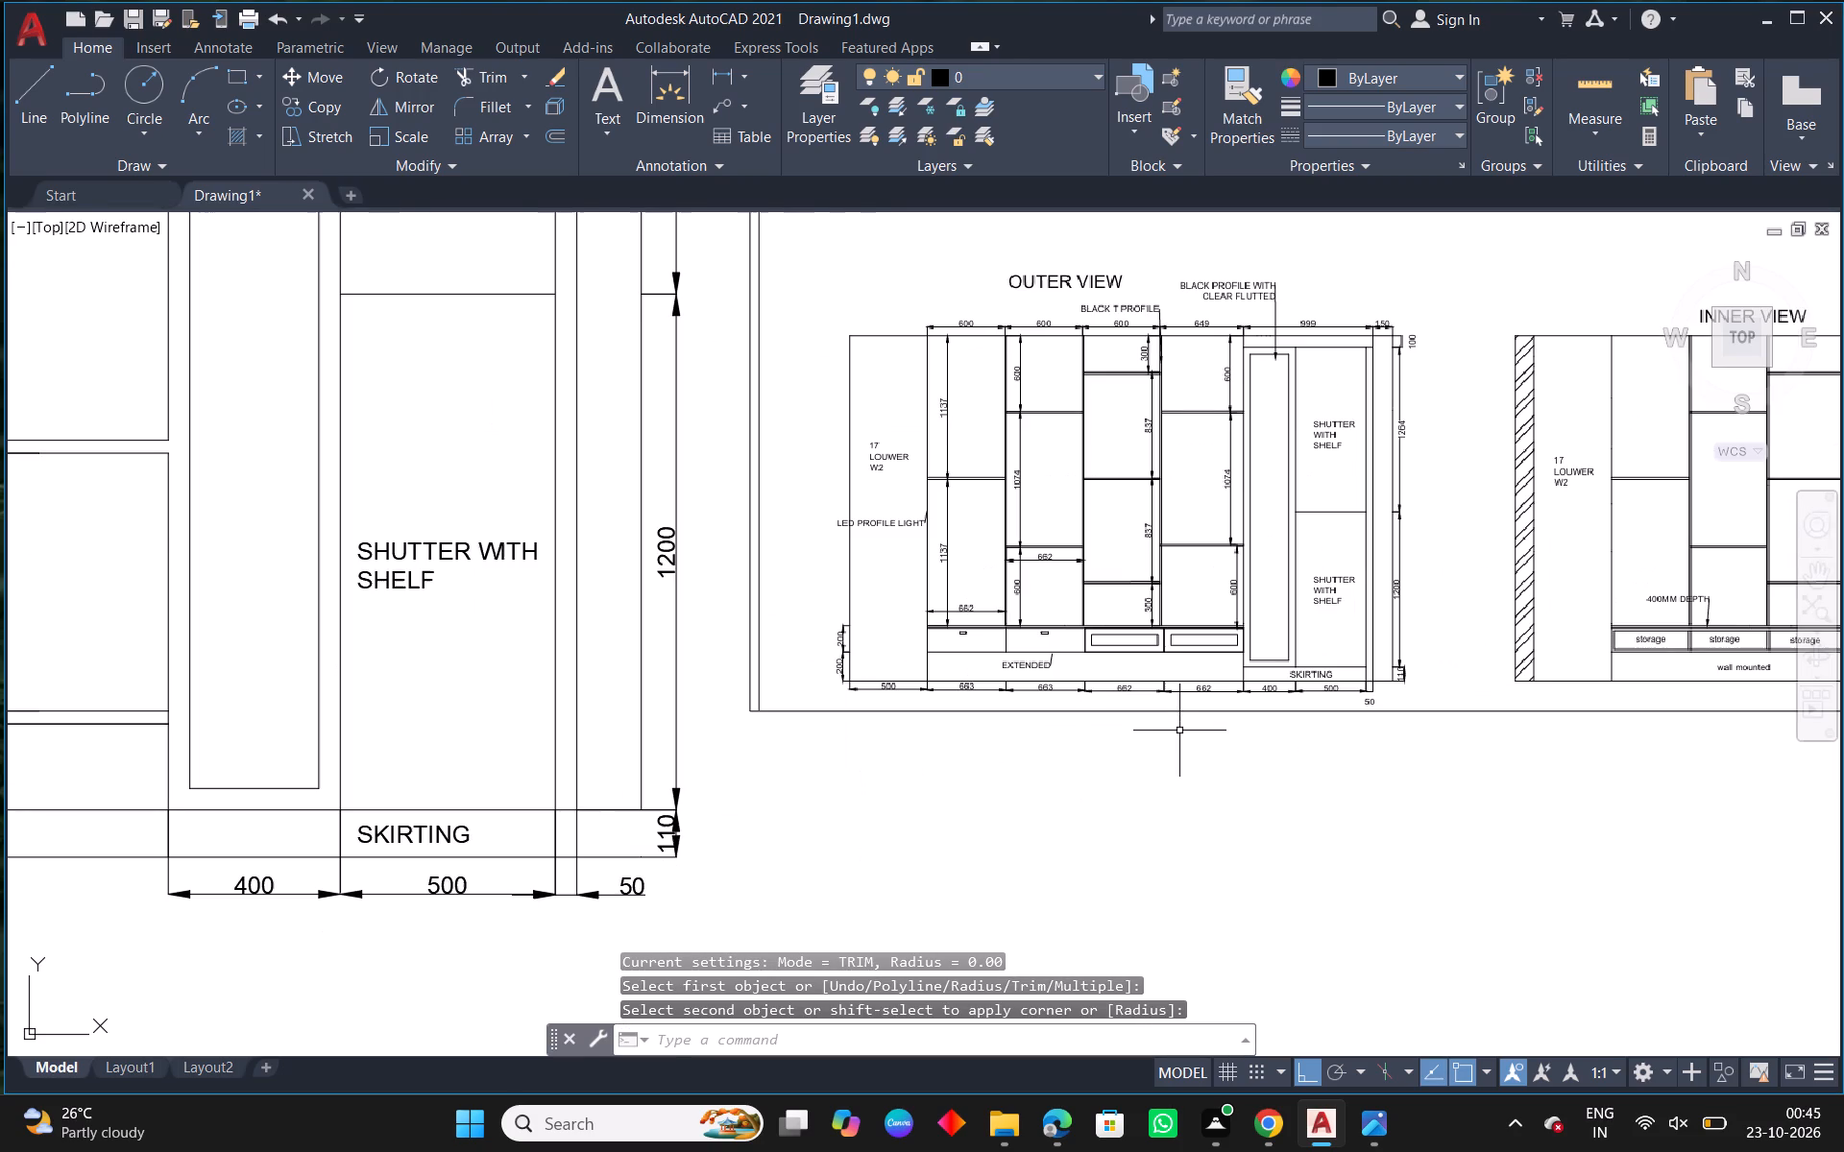
scroll(1179, 731, down, 1)
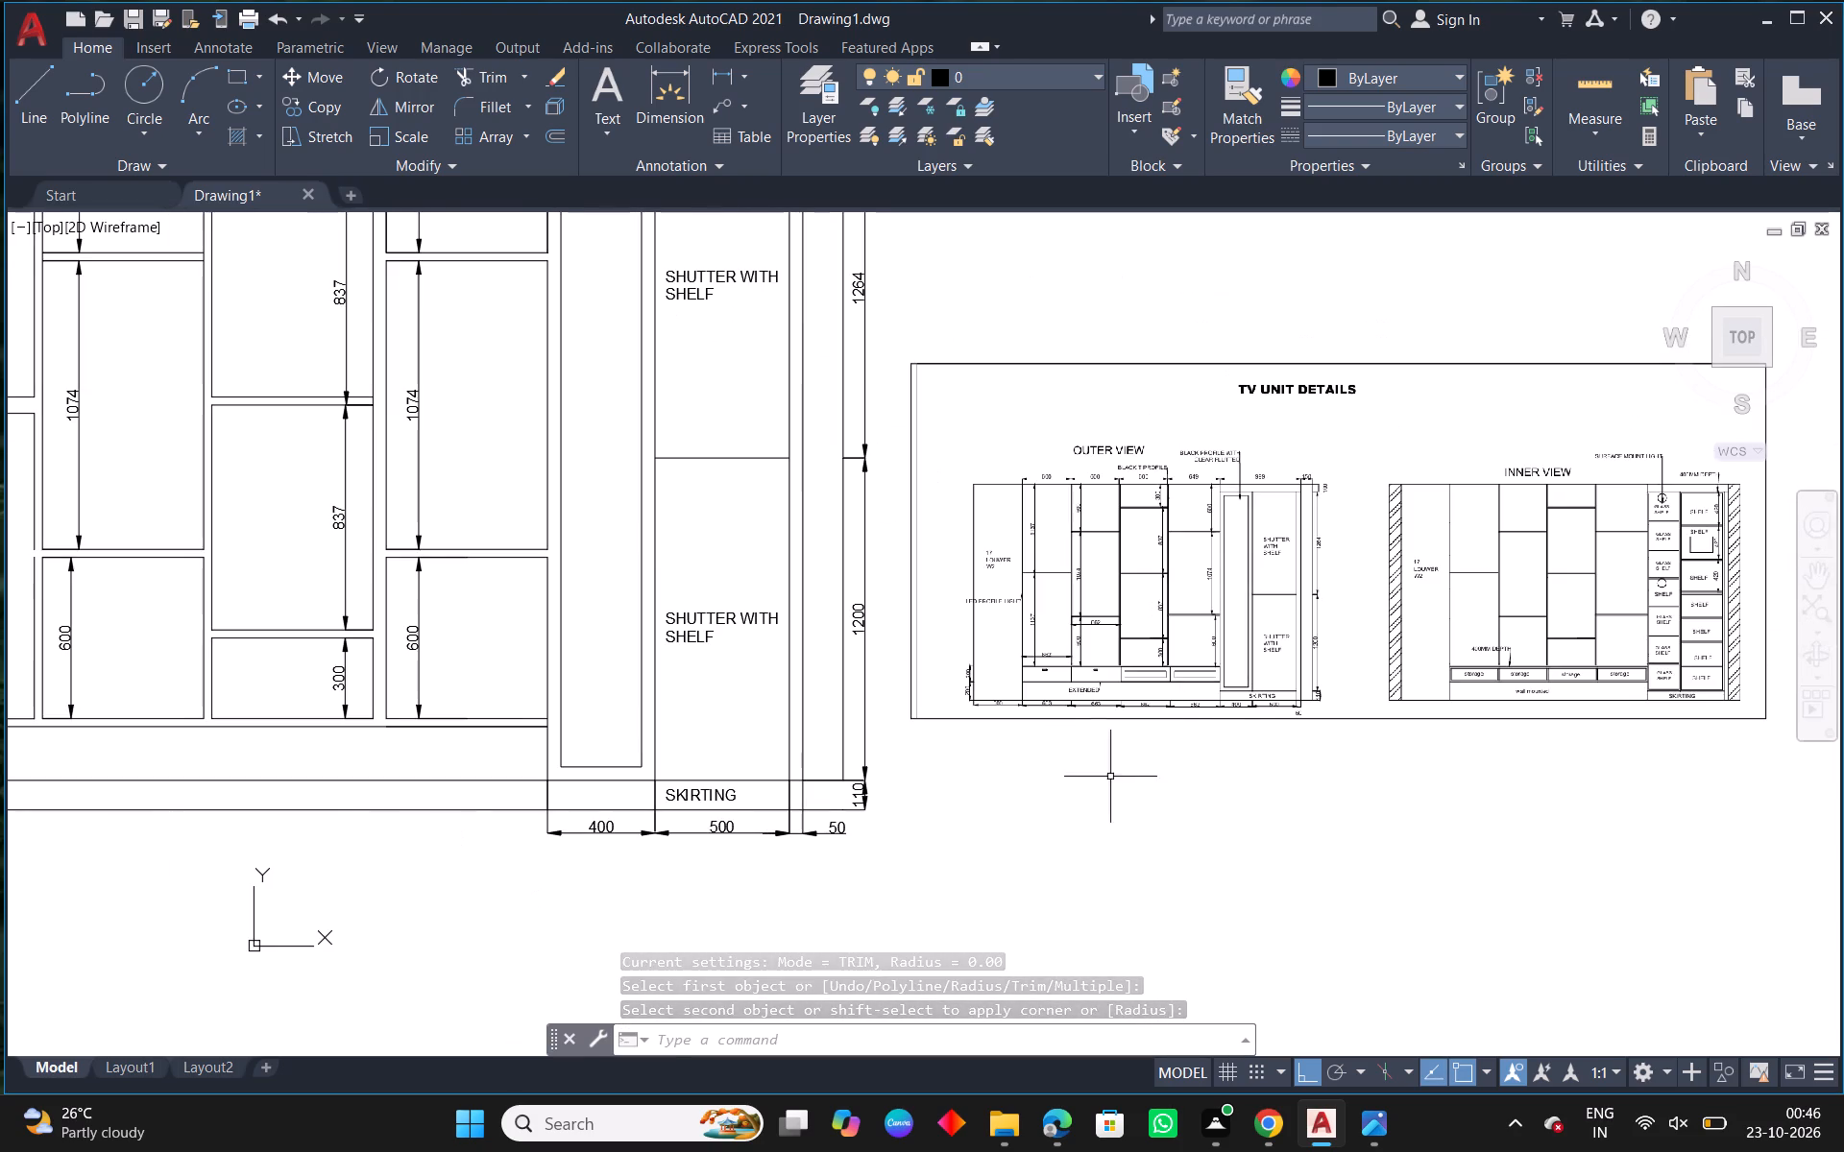
middle_drag(860, 804, 815, 786)
scroll(1152, 679, up, 1)
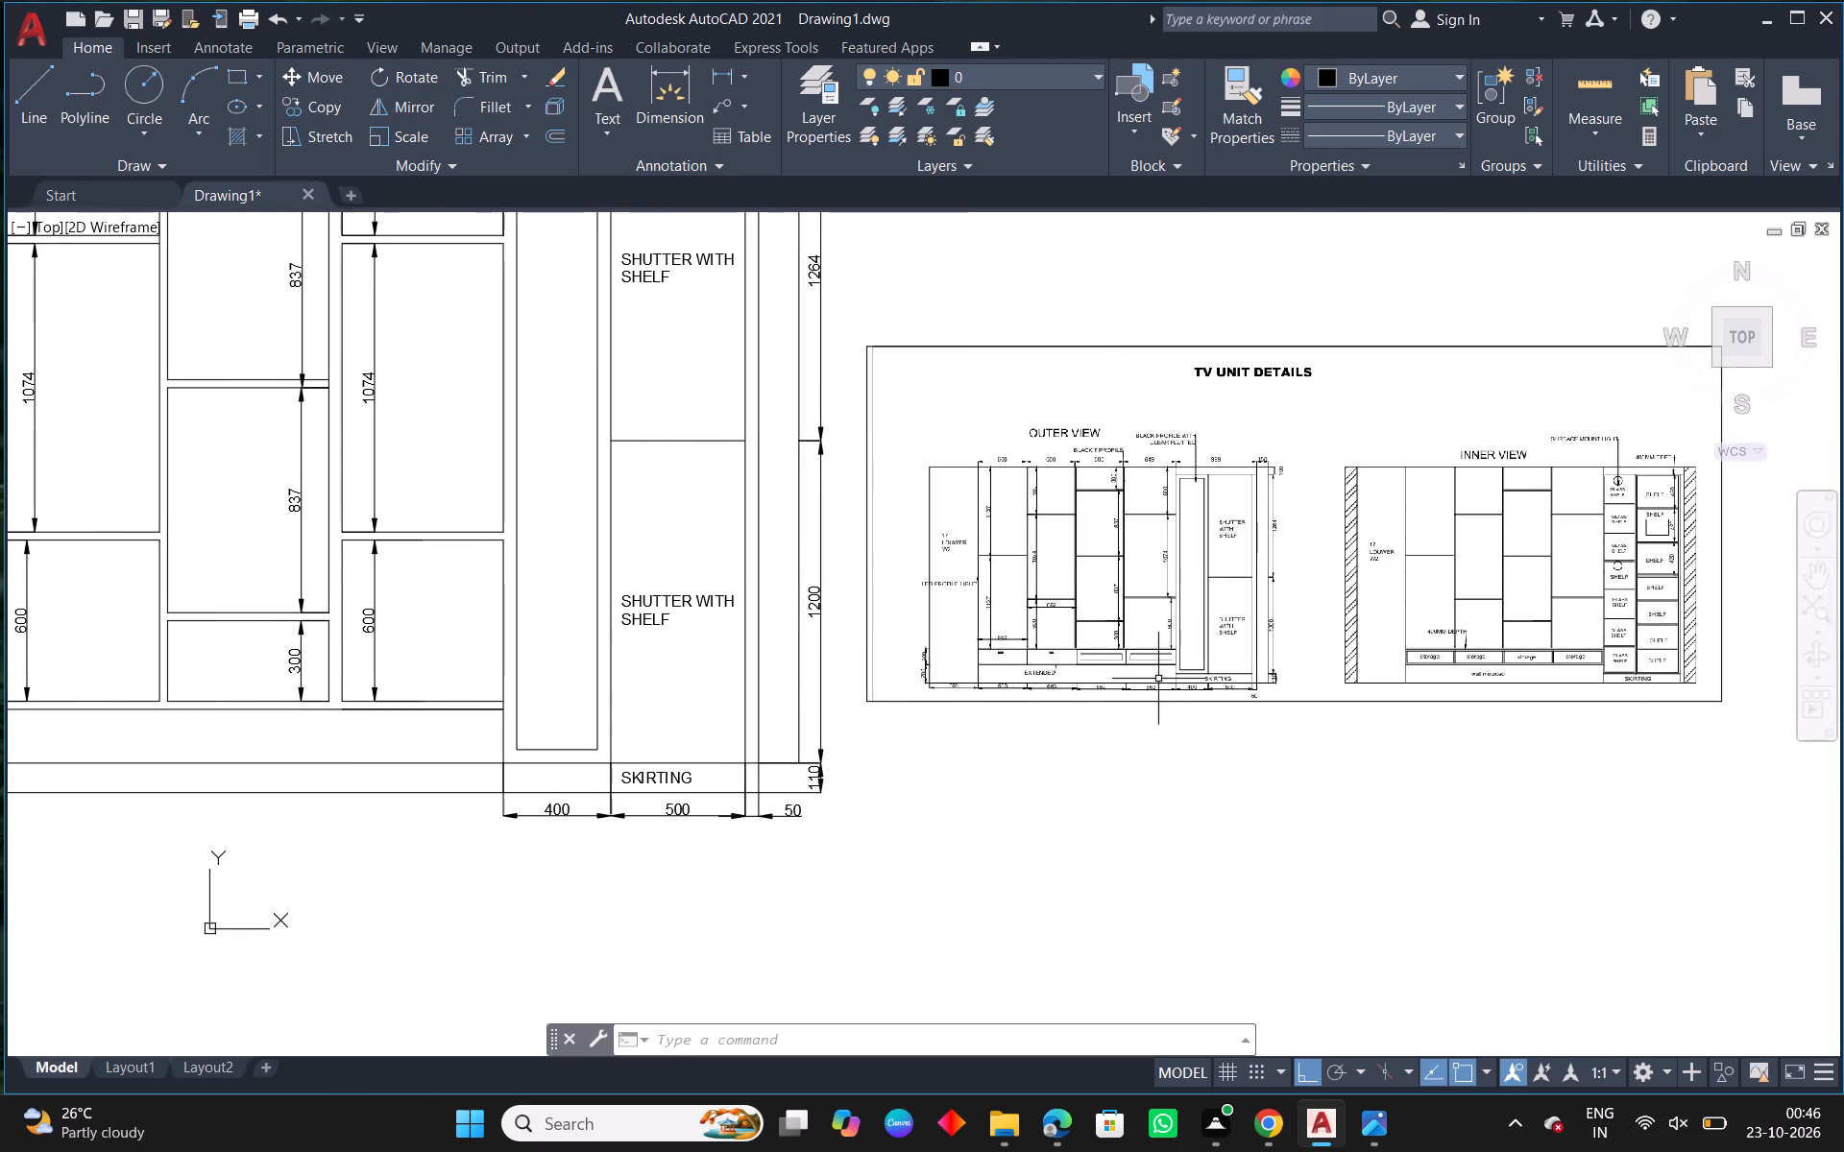
scroll(1153, 679, up, 1)
middle_drag(1026, 721, 1063, 729)
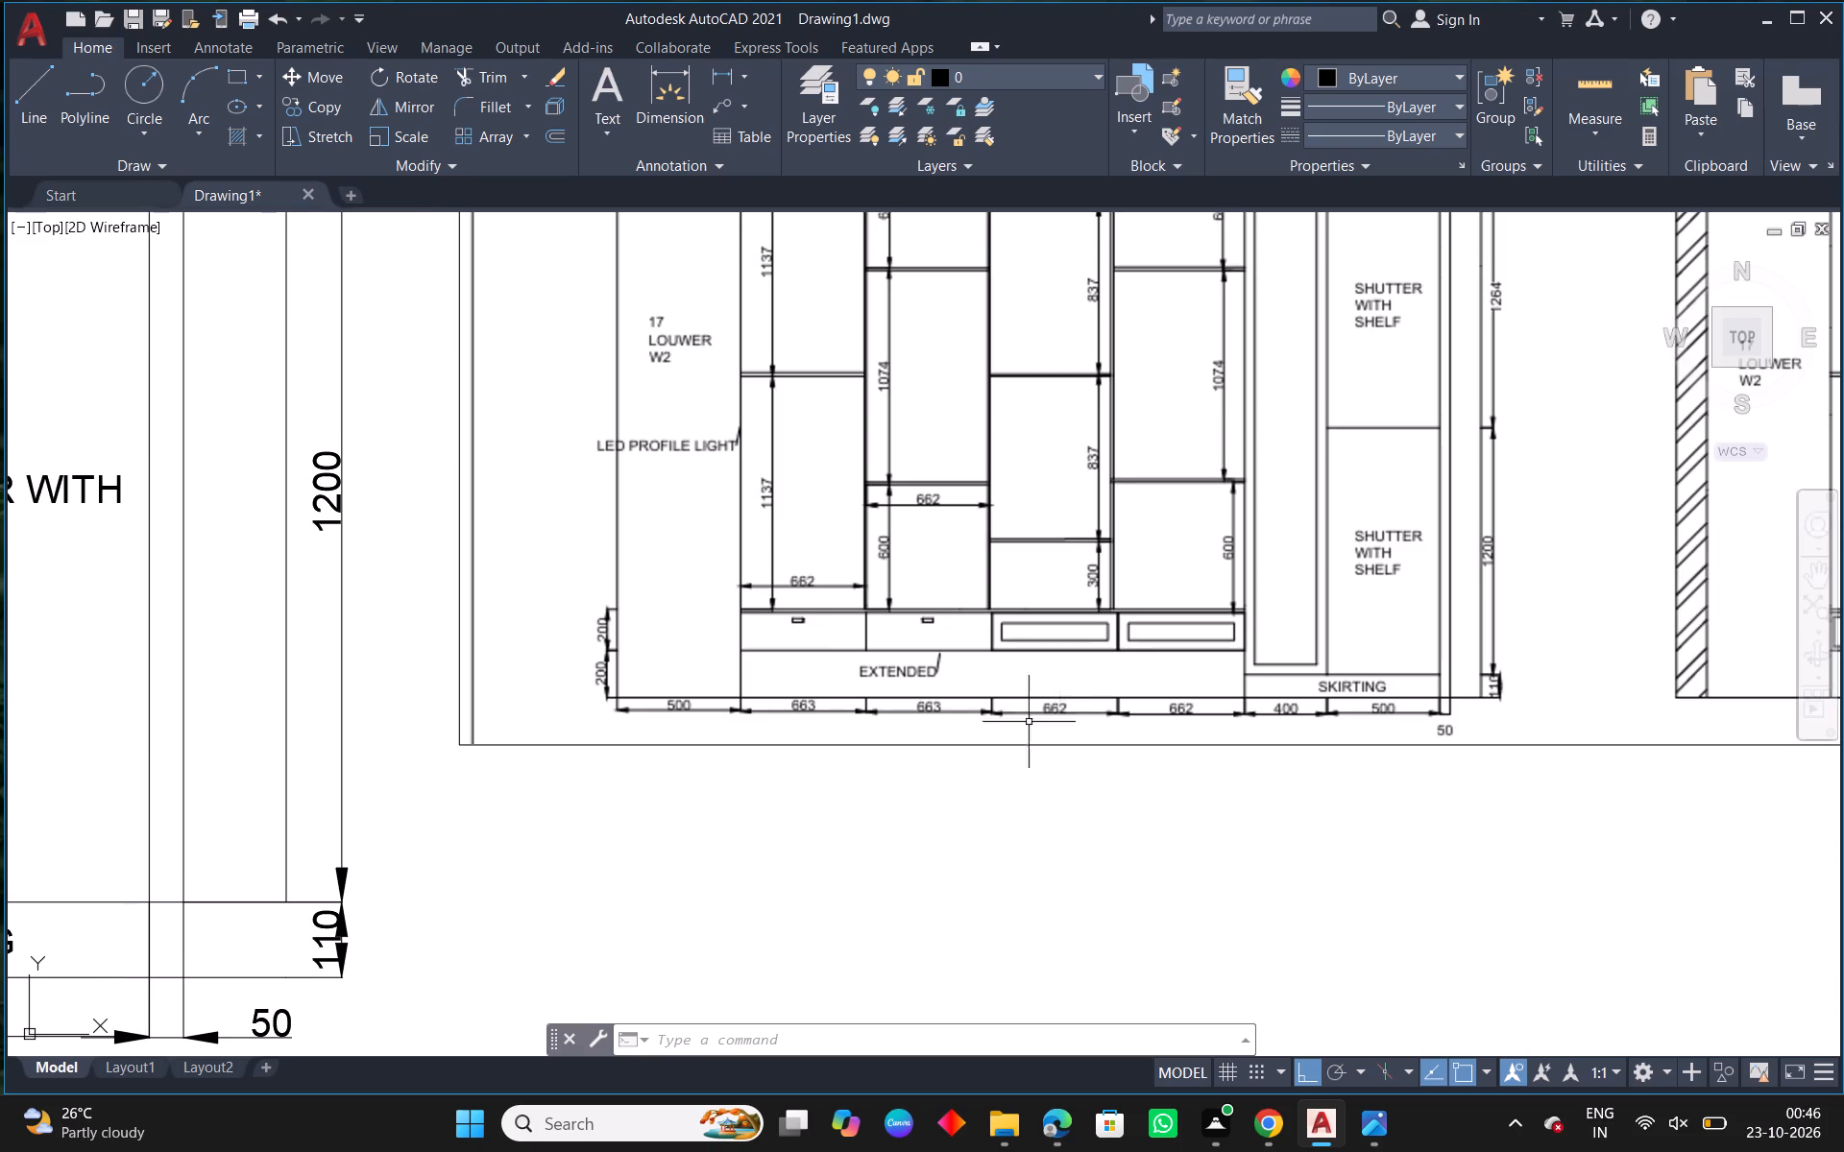
scroll(999, 724, down, 2)
middle_drag(869, 777, 955, 780)
scroll(967, 734, up, 3)
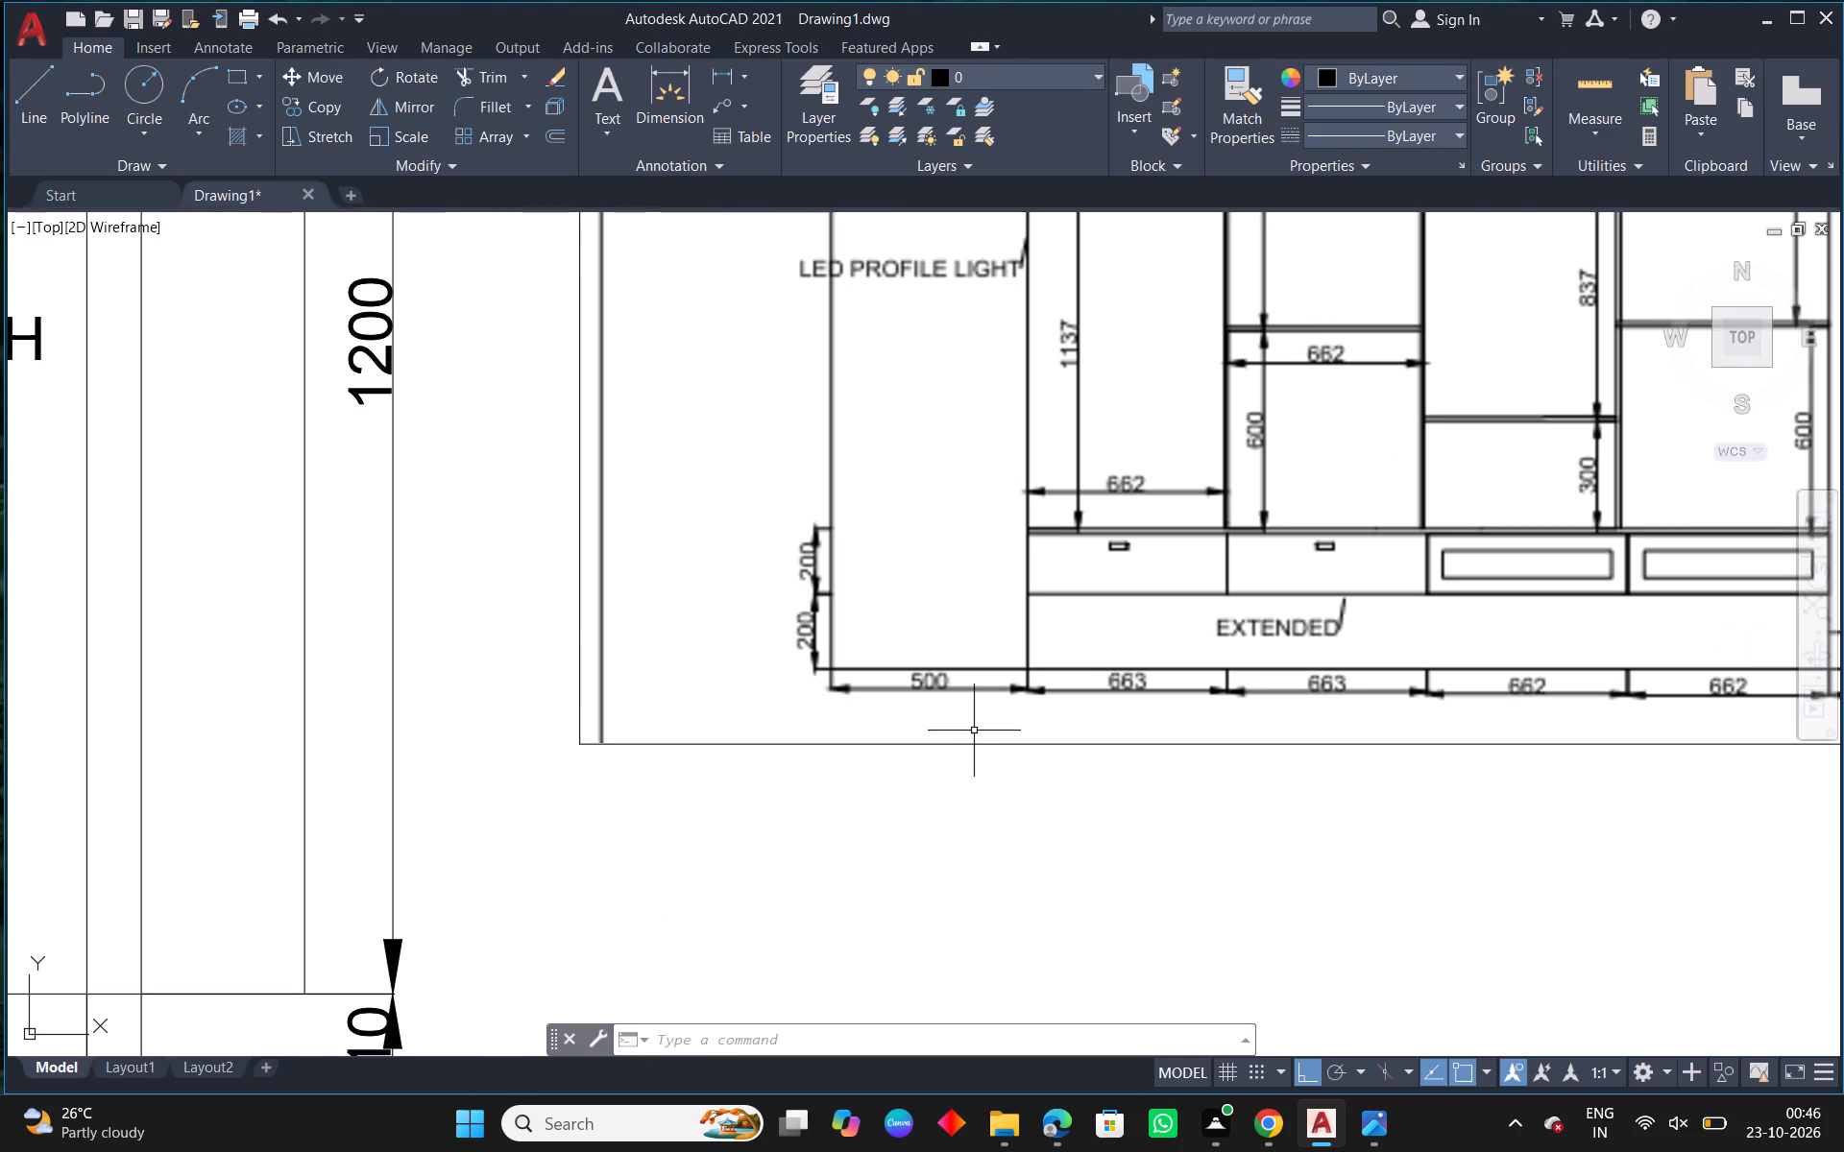
scroll(1004, 737, down, 4)
middle_drag(861, 771, 1577, 784)
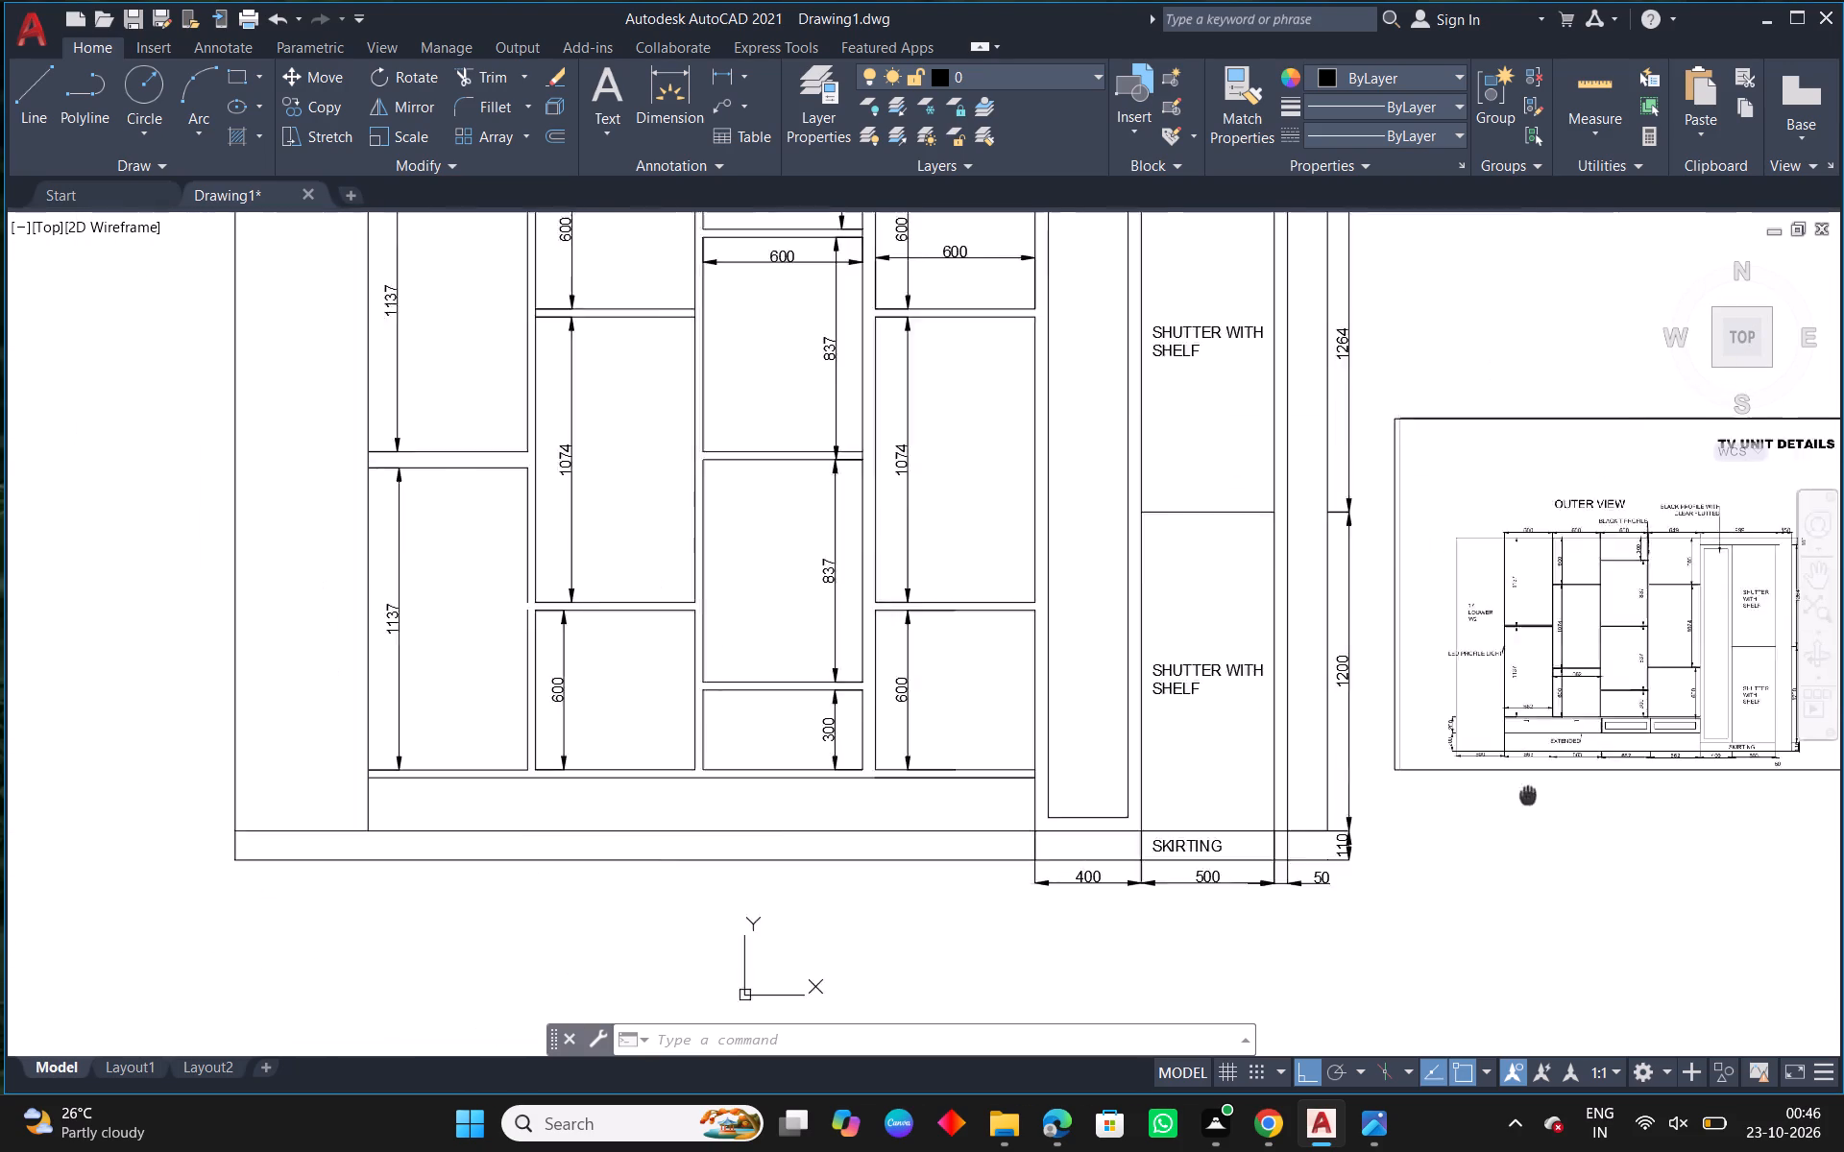
middle_drag(1577, 784, 1621, 765)
Delete the old horizontal base line running from the louver panel to the tall shutter unit above the new bottom line.
click(857, 791)
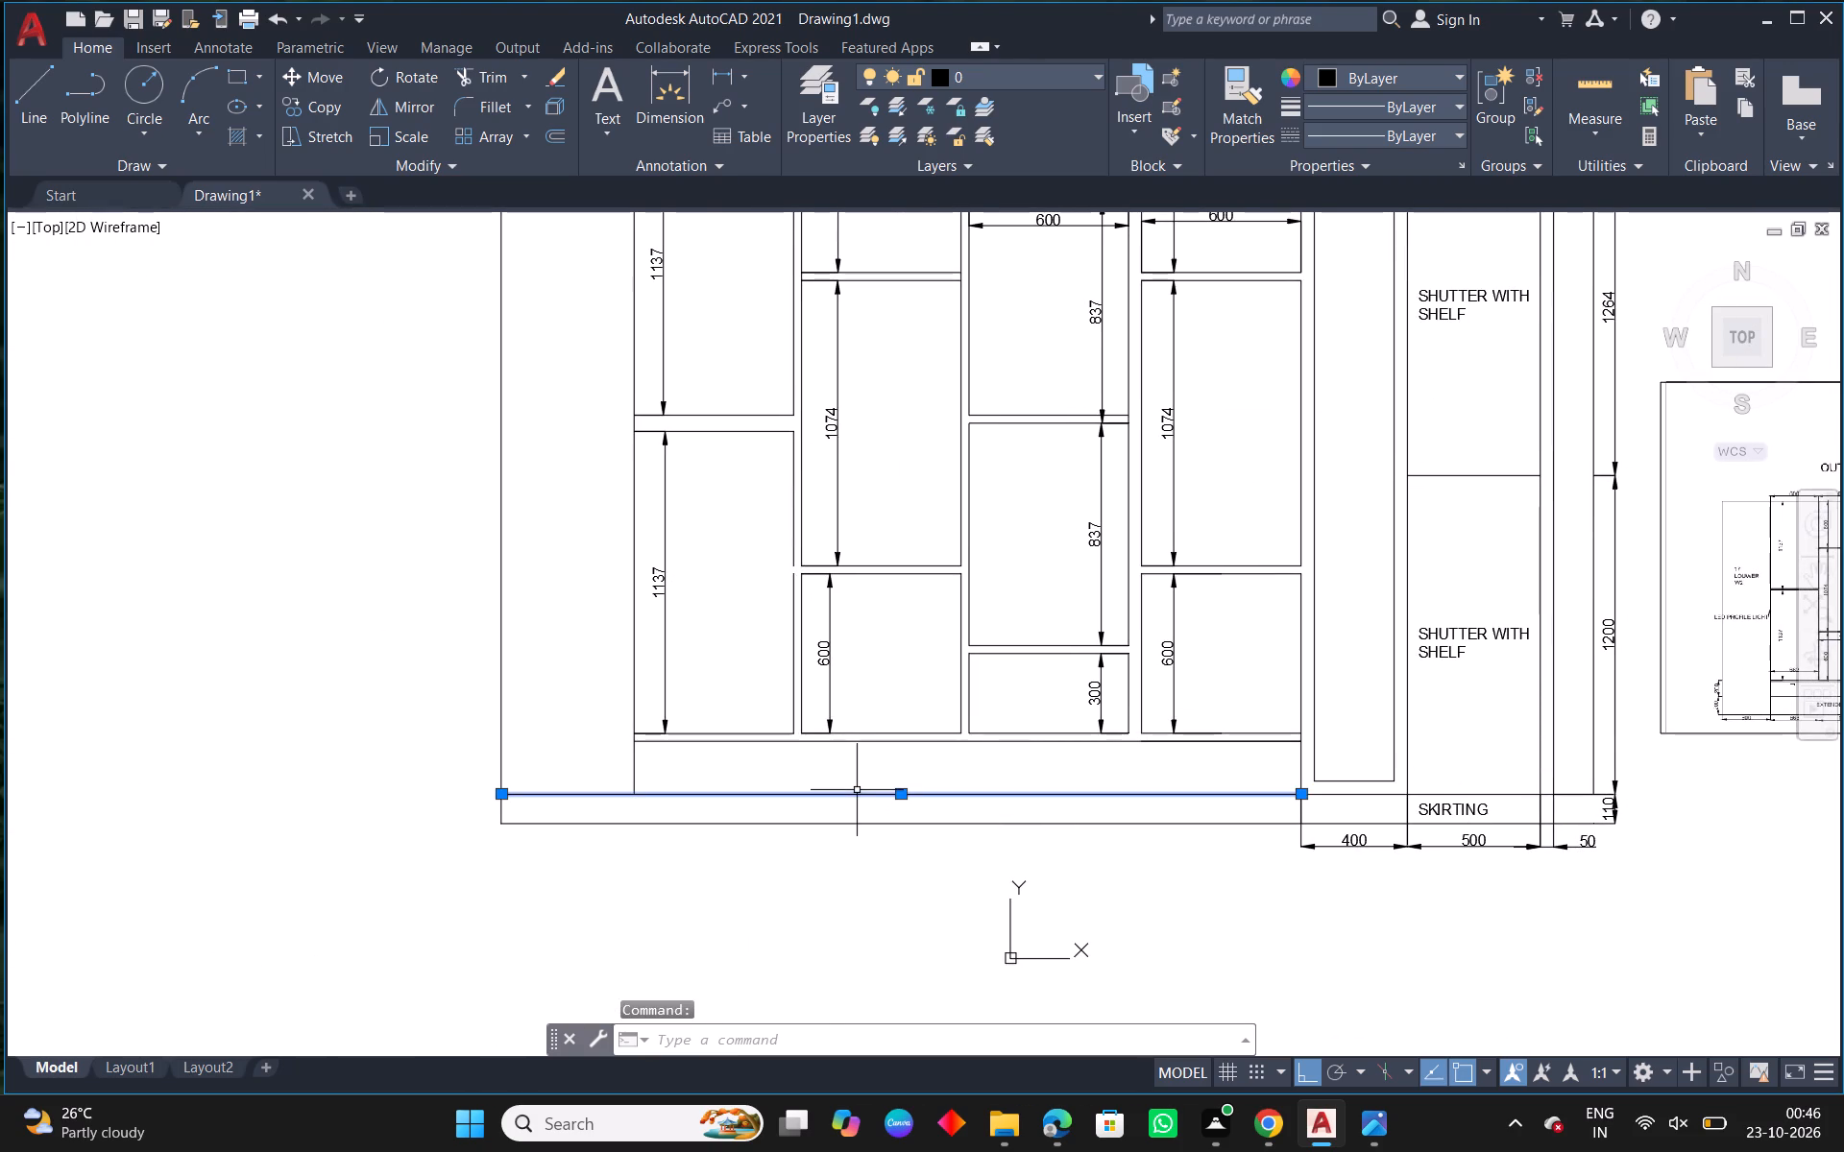
key(Delete)
key(Escape)
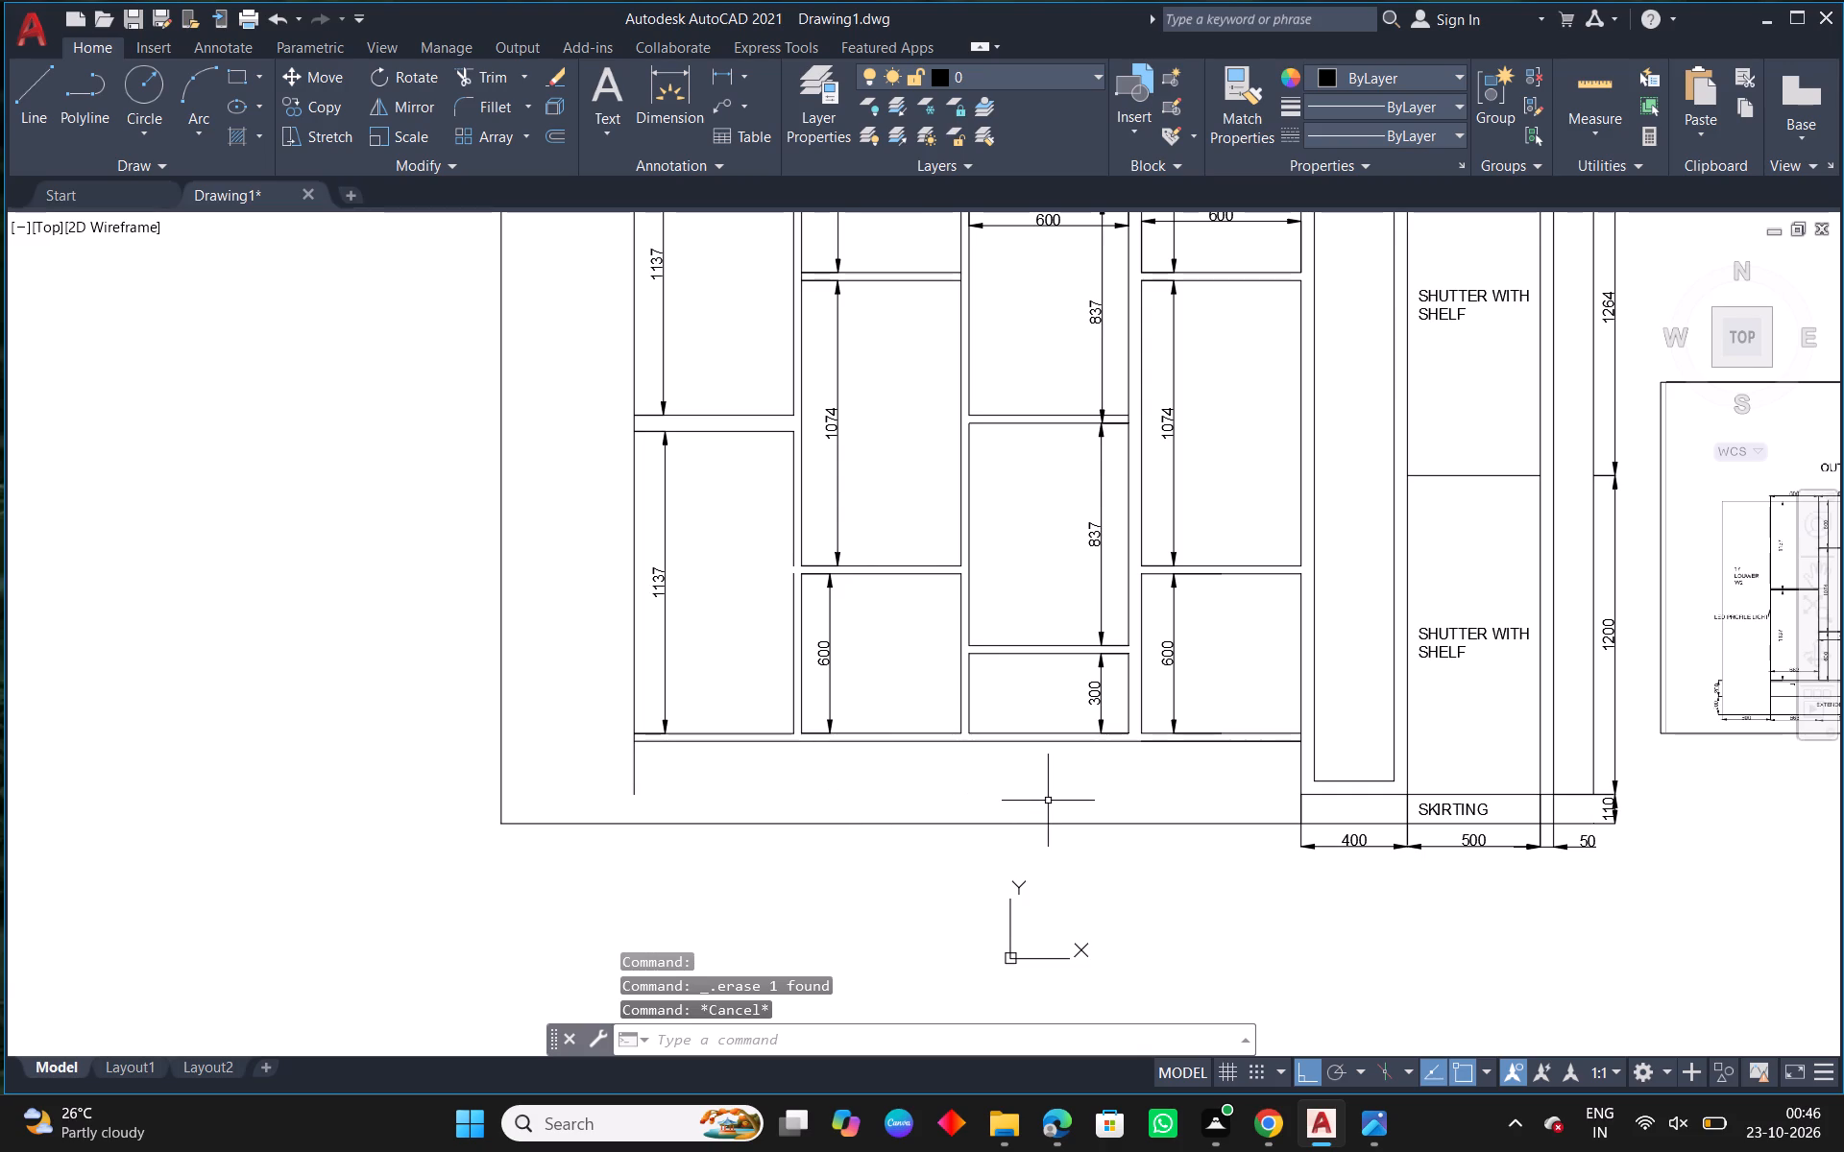
Offset the unit's bottom line 200 upward.
text(O 200)
key(Return)
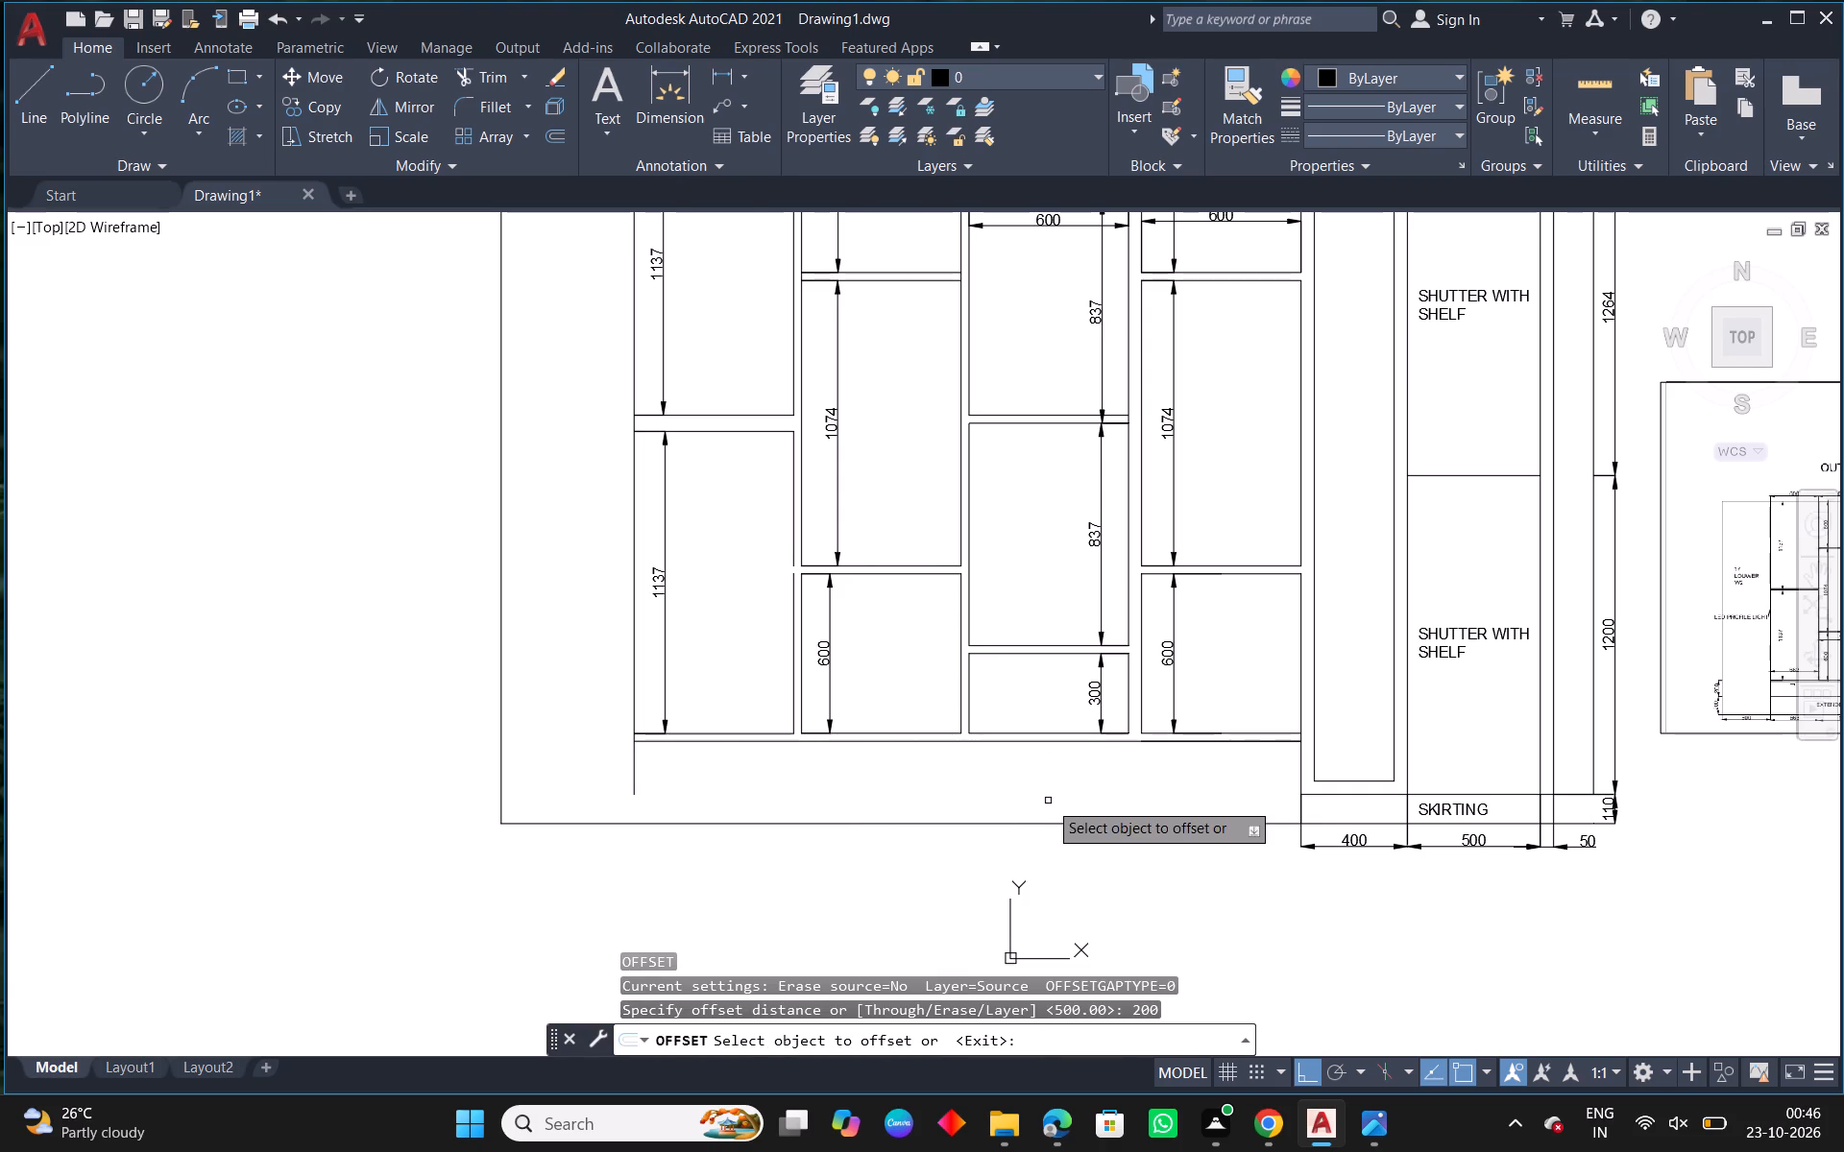
click(1092, 825)
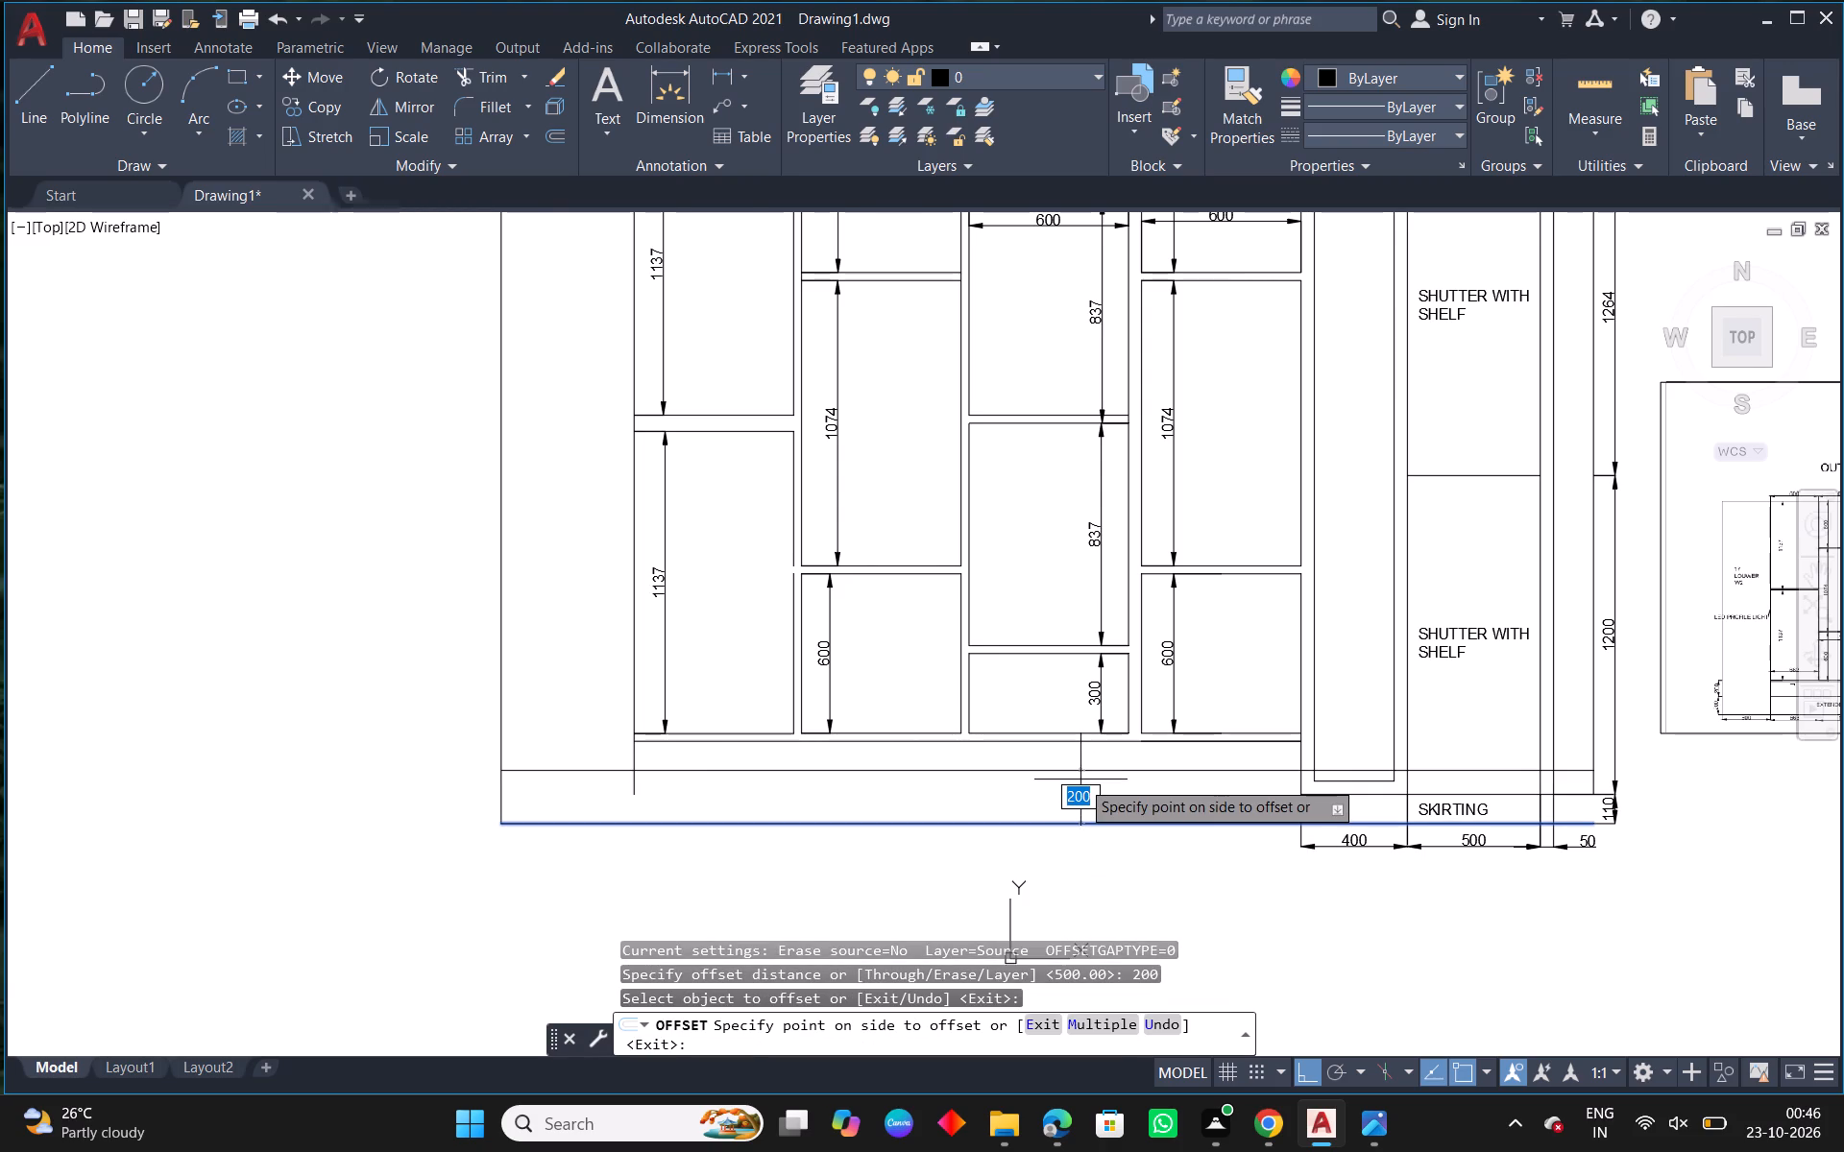
click(1080, 780)
key(Escape)
Trim the part of the louver panel's inner vertical line that hangs below the new offset base line.
middle_drag(1035, 761, 992, 809)
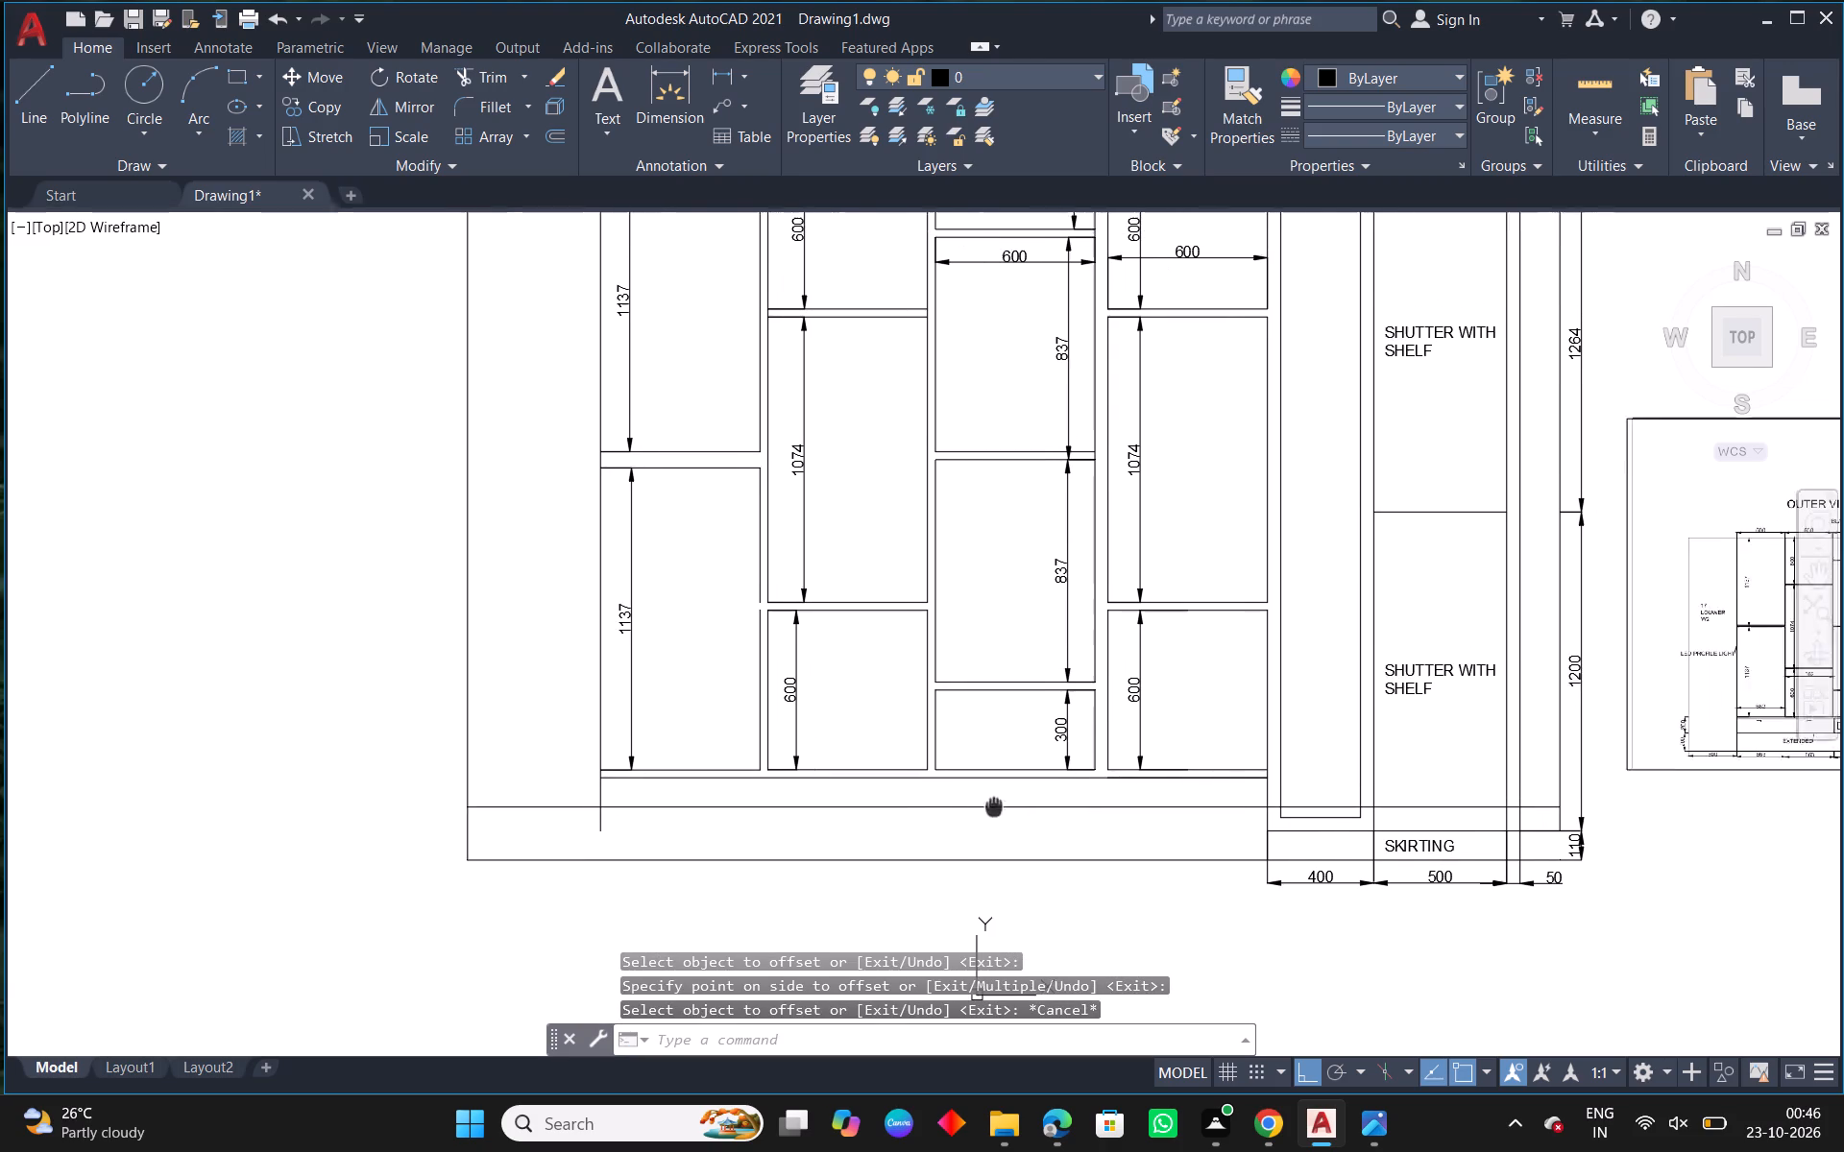
middle_drag(992, 809, 991, 809)
scroll(543, 818, up, 1)
text(TR)
key(space)
key(space)
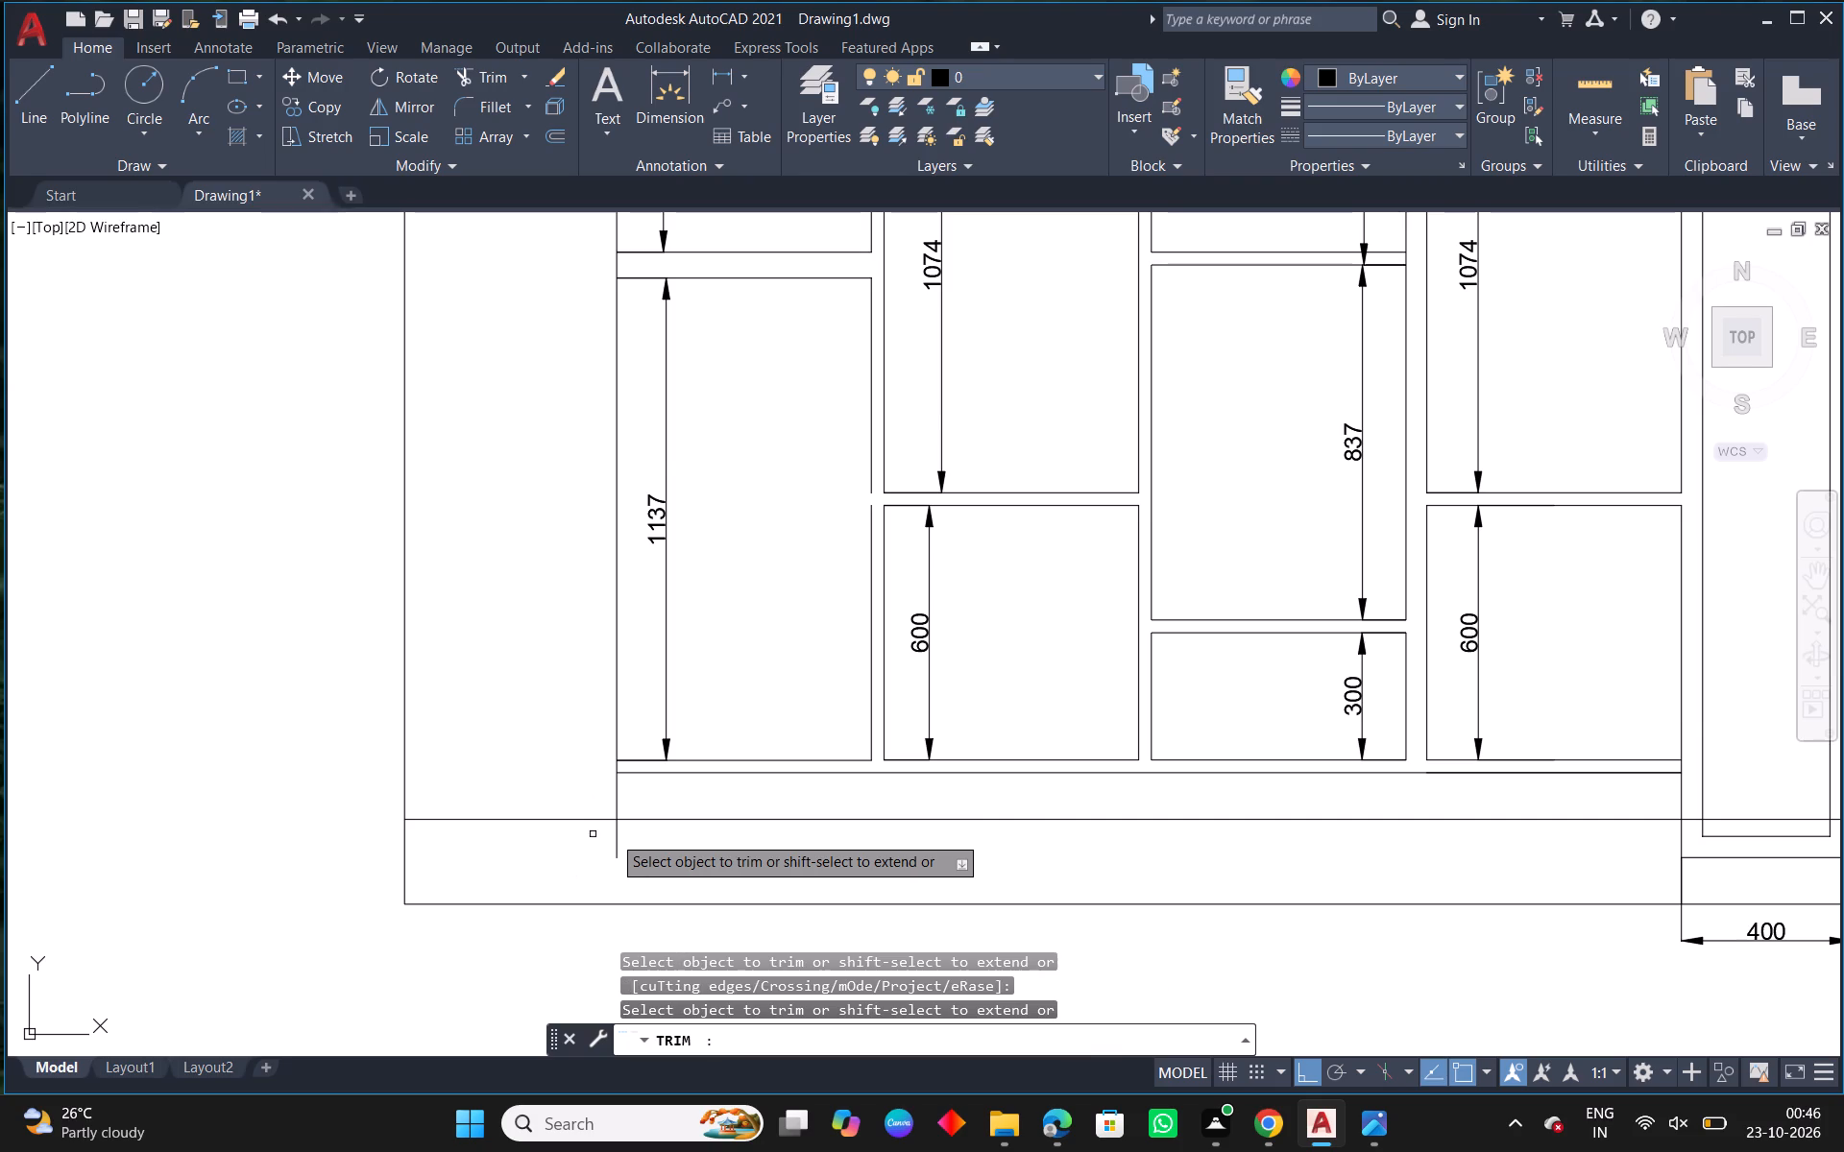
click(616, 838)
key(Escape)
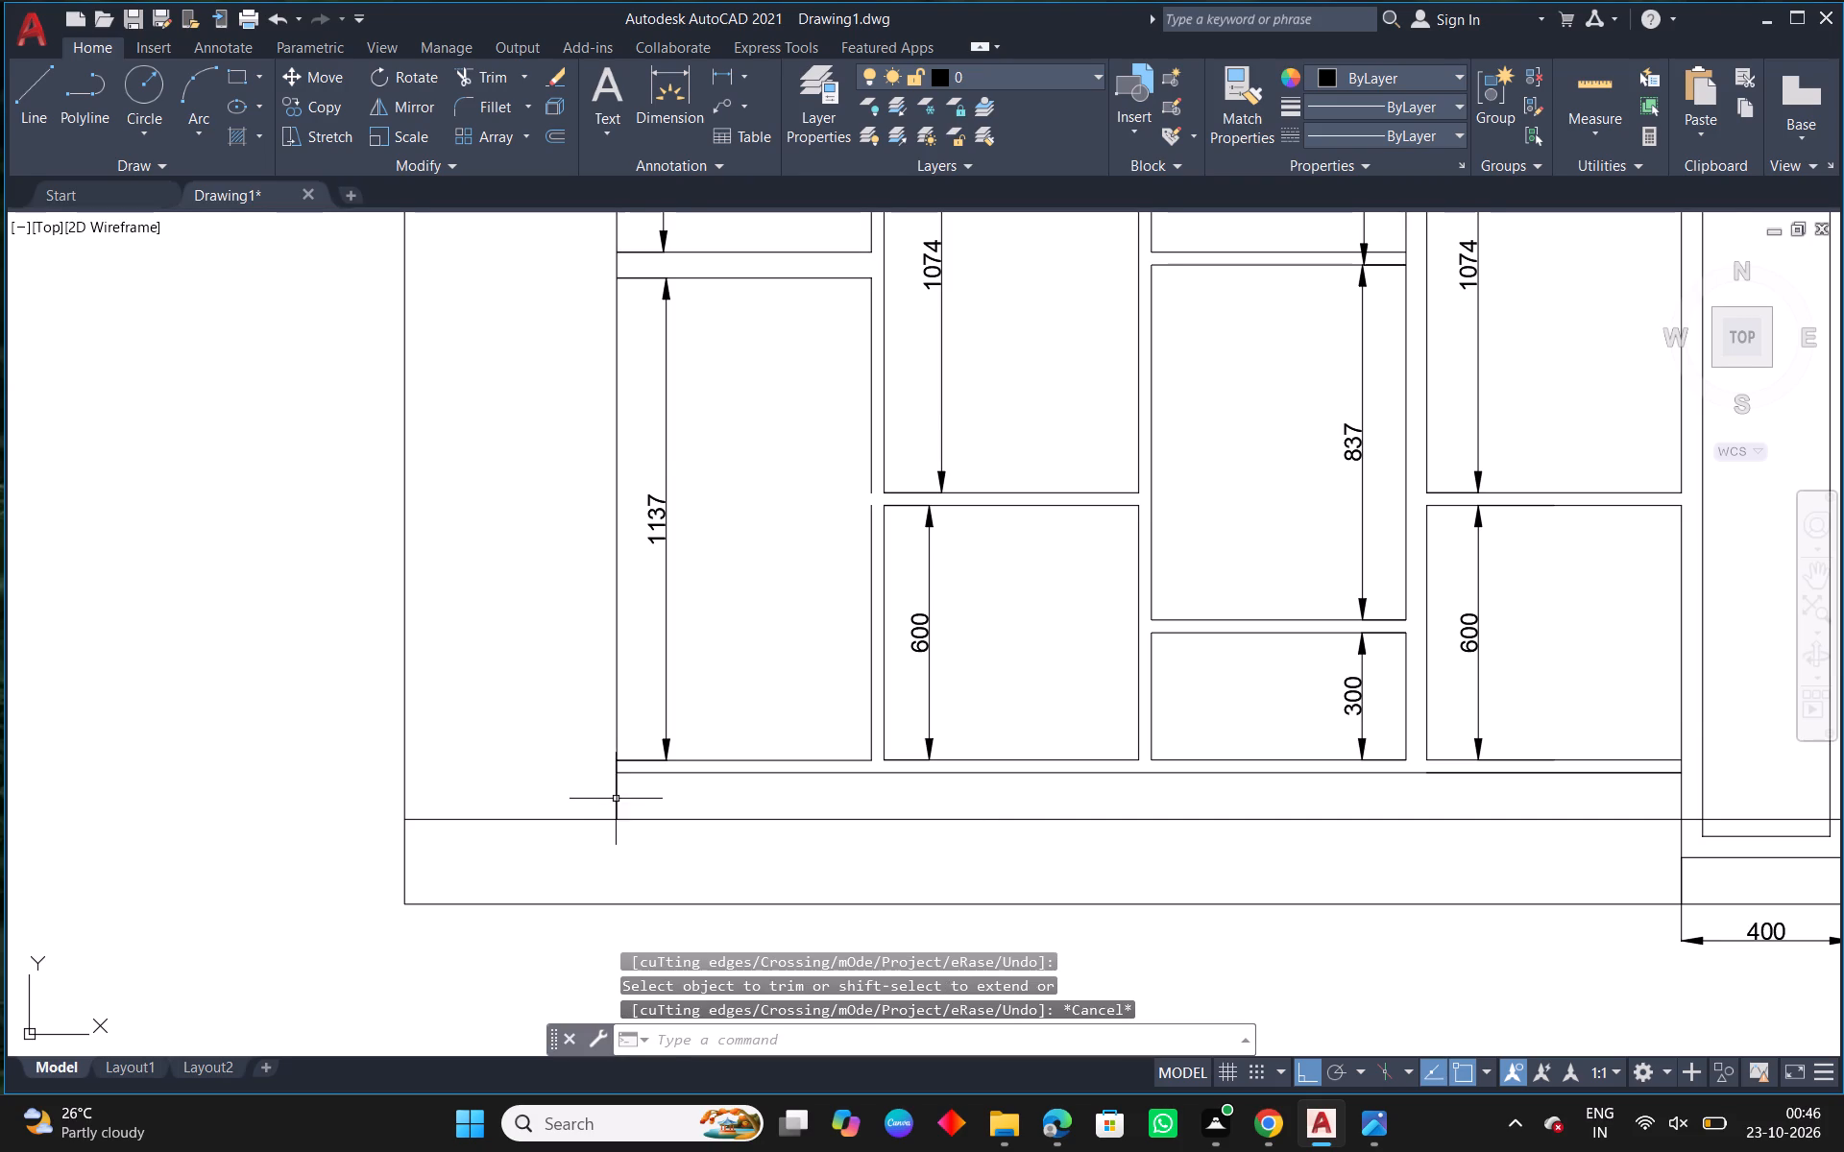
Examine the base, skirting and drawer arrangement in the reference image's outer view and compare it with the redrawn unit.
scroll(991, 807, down, 1)
middle_drag(1130, 820, 935, 815)
scroll(935, 815, down, 1)
middle_drag(1076, 818, 878, 792)
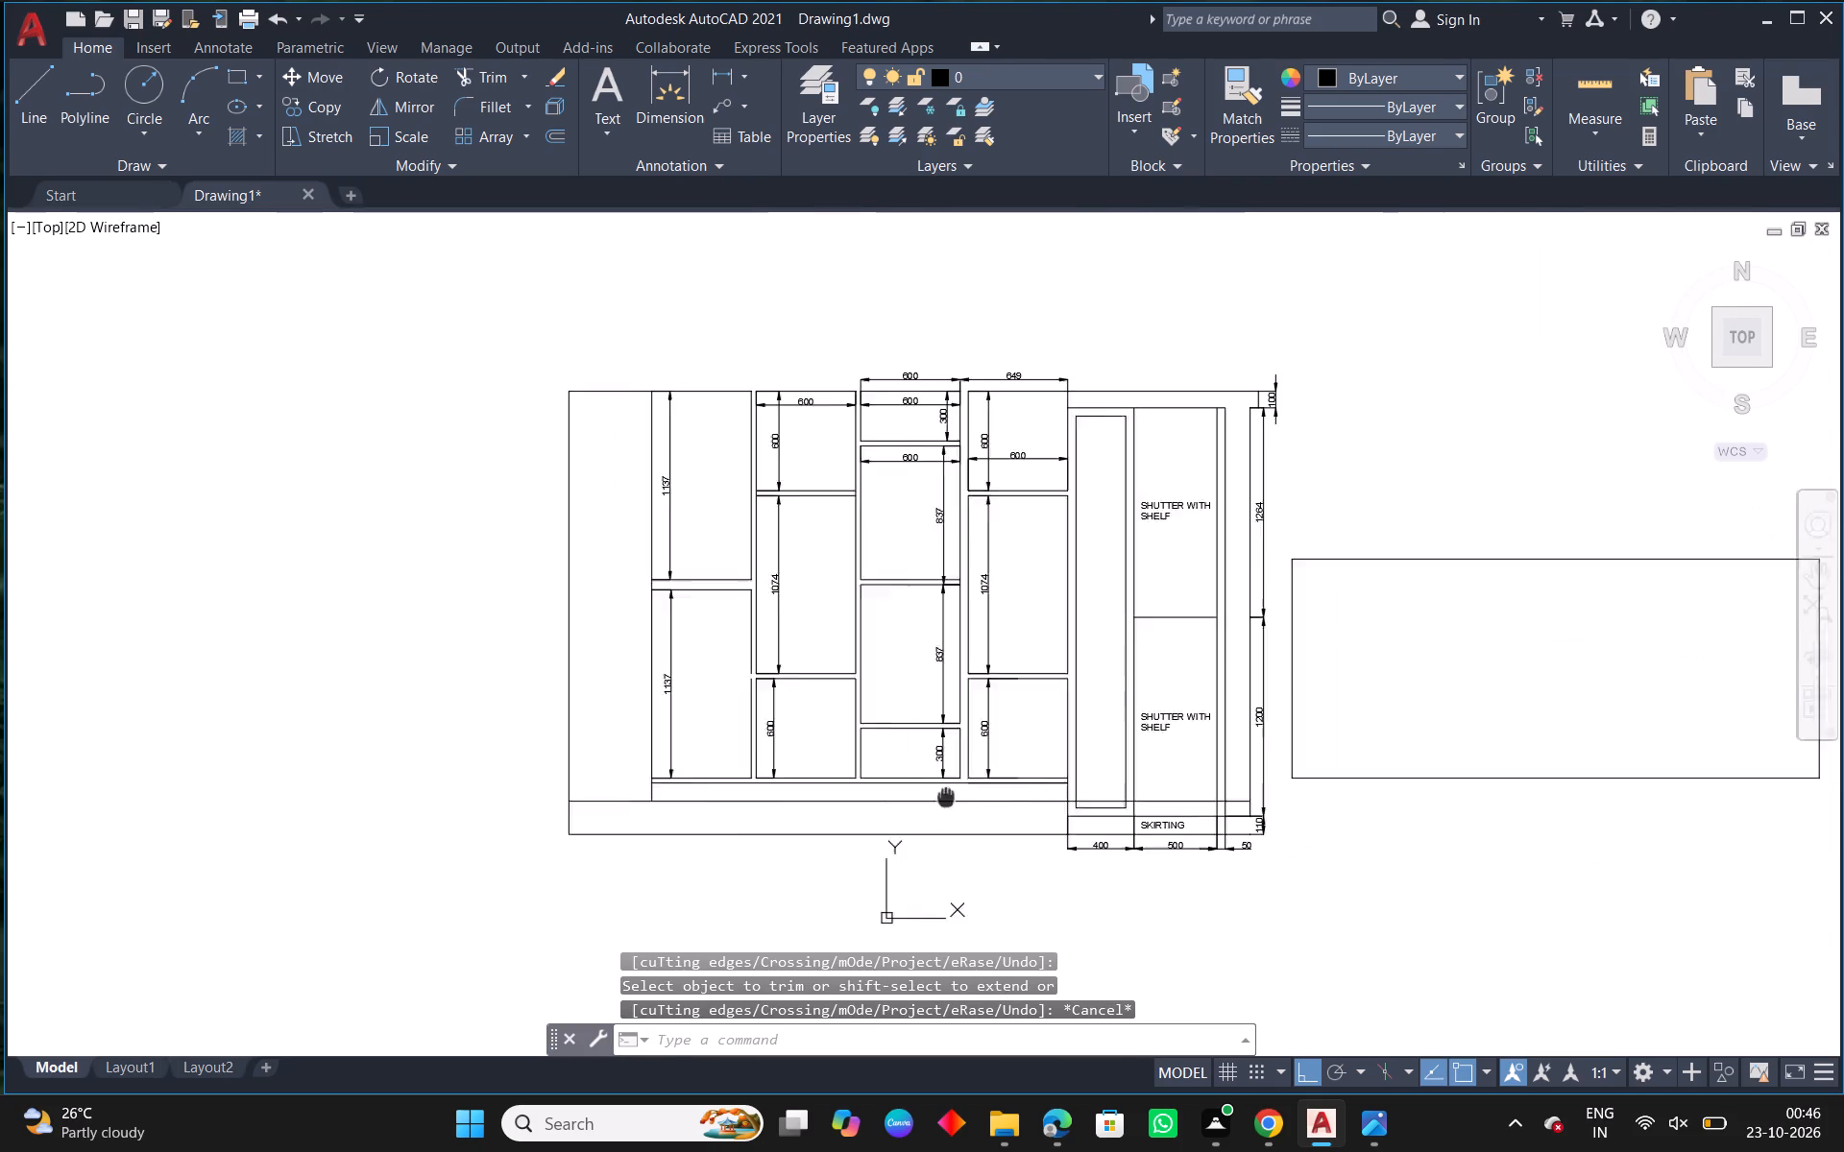
middle_drag(878, 792, 810, 789)
scroll(1093, 770, up, 3)
scroll(1287, 749, down, 1)
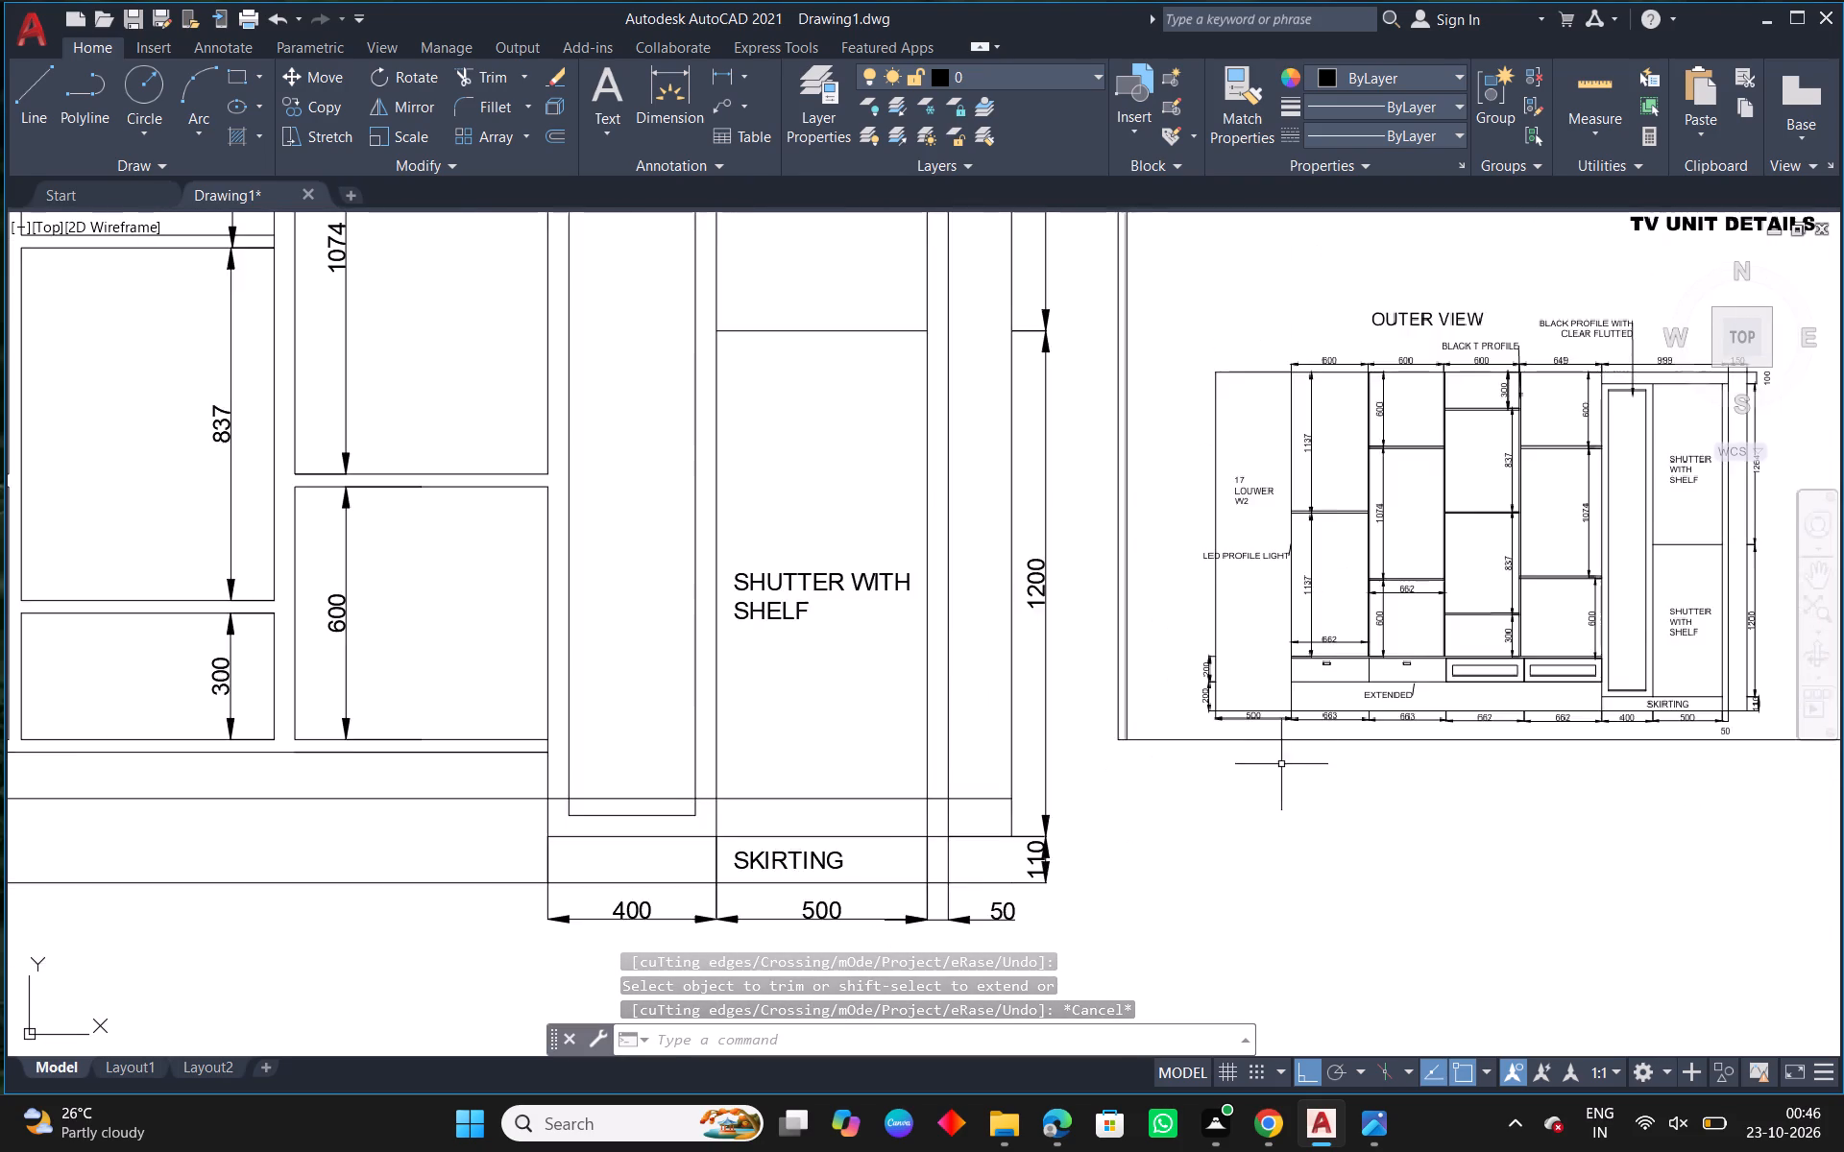
scroll(1280, 768, down, 2)
middle_drag(726, 795, 869, 798)
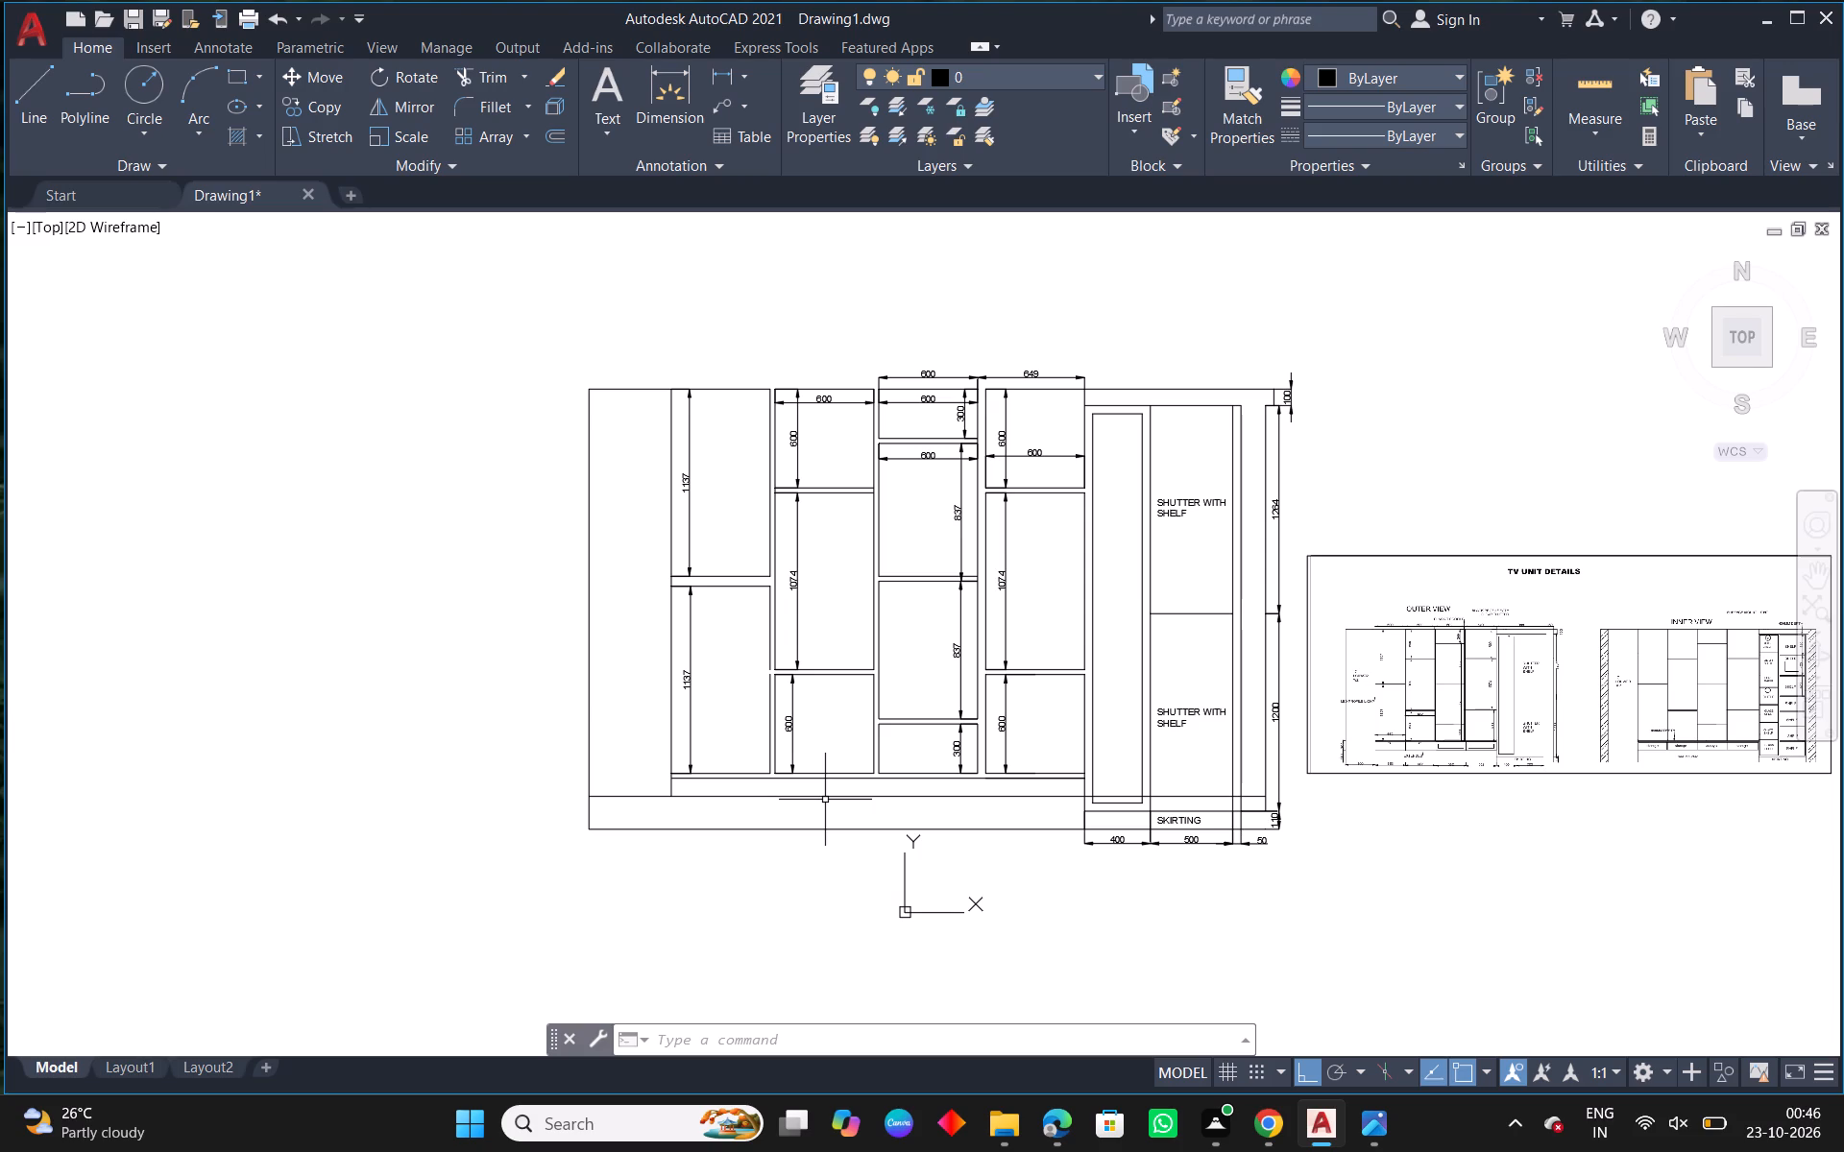
key(Escape)
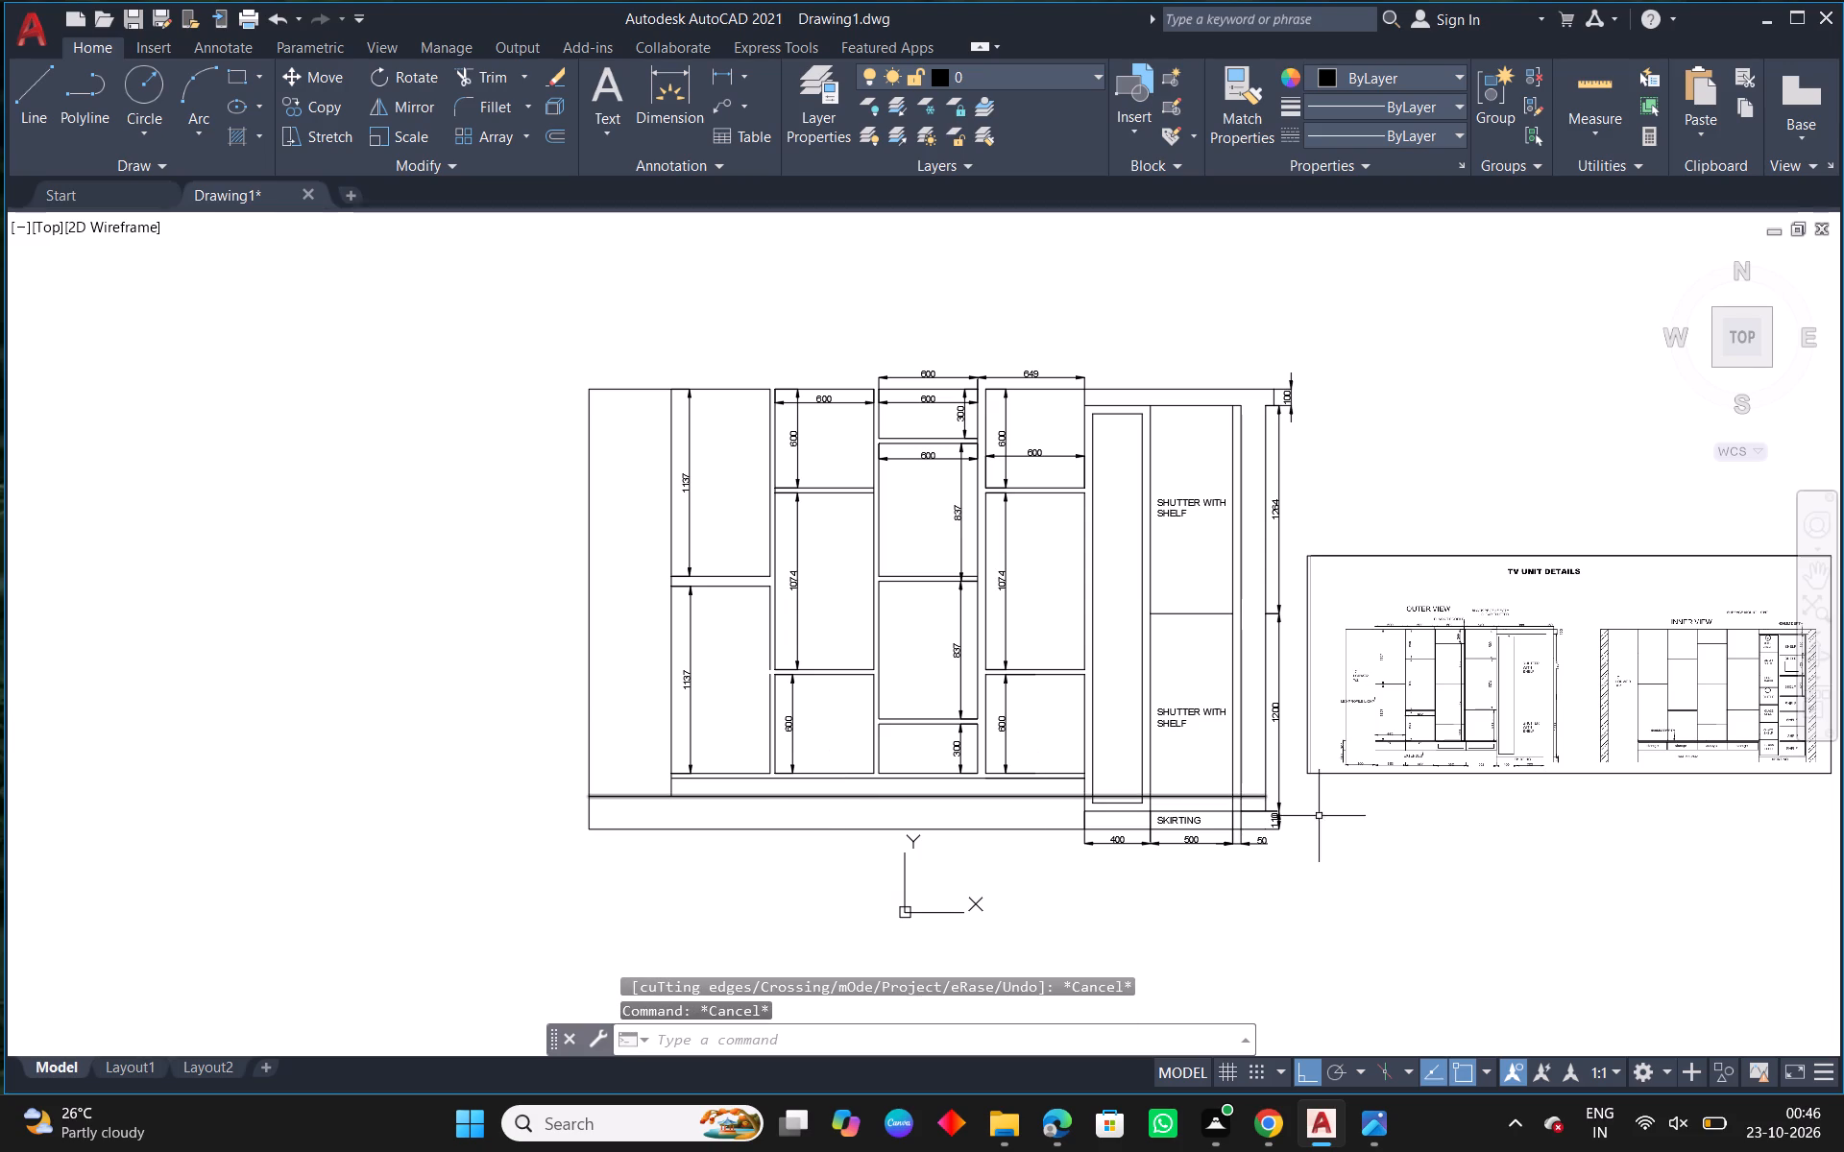
scroll(1519, 754, up, 3)
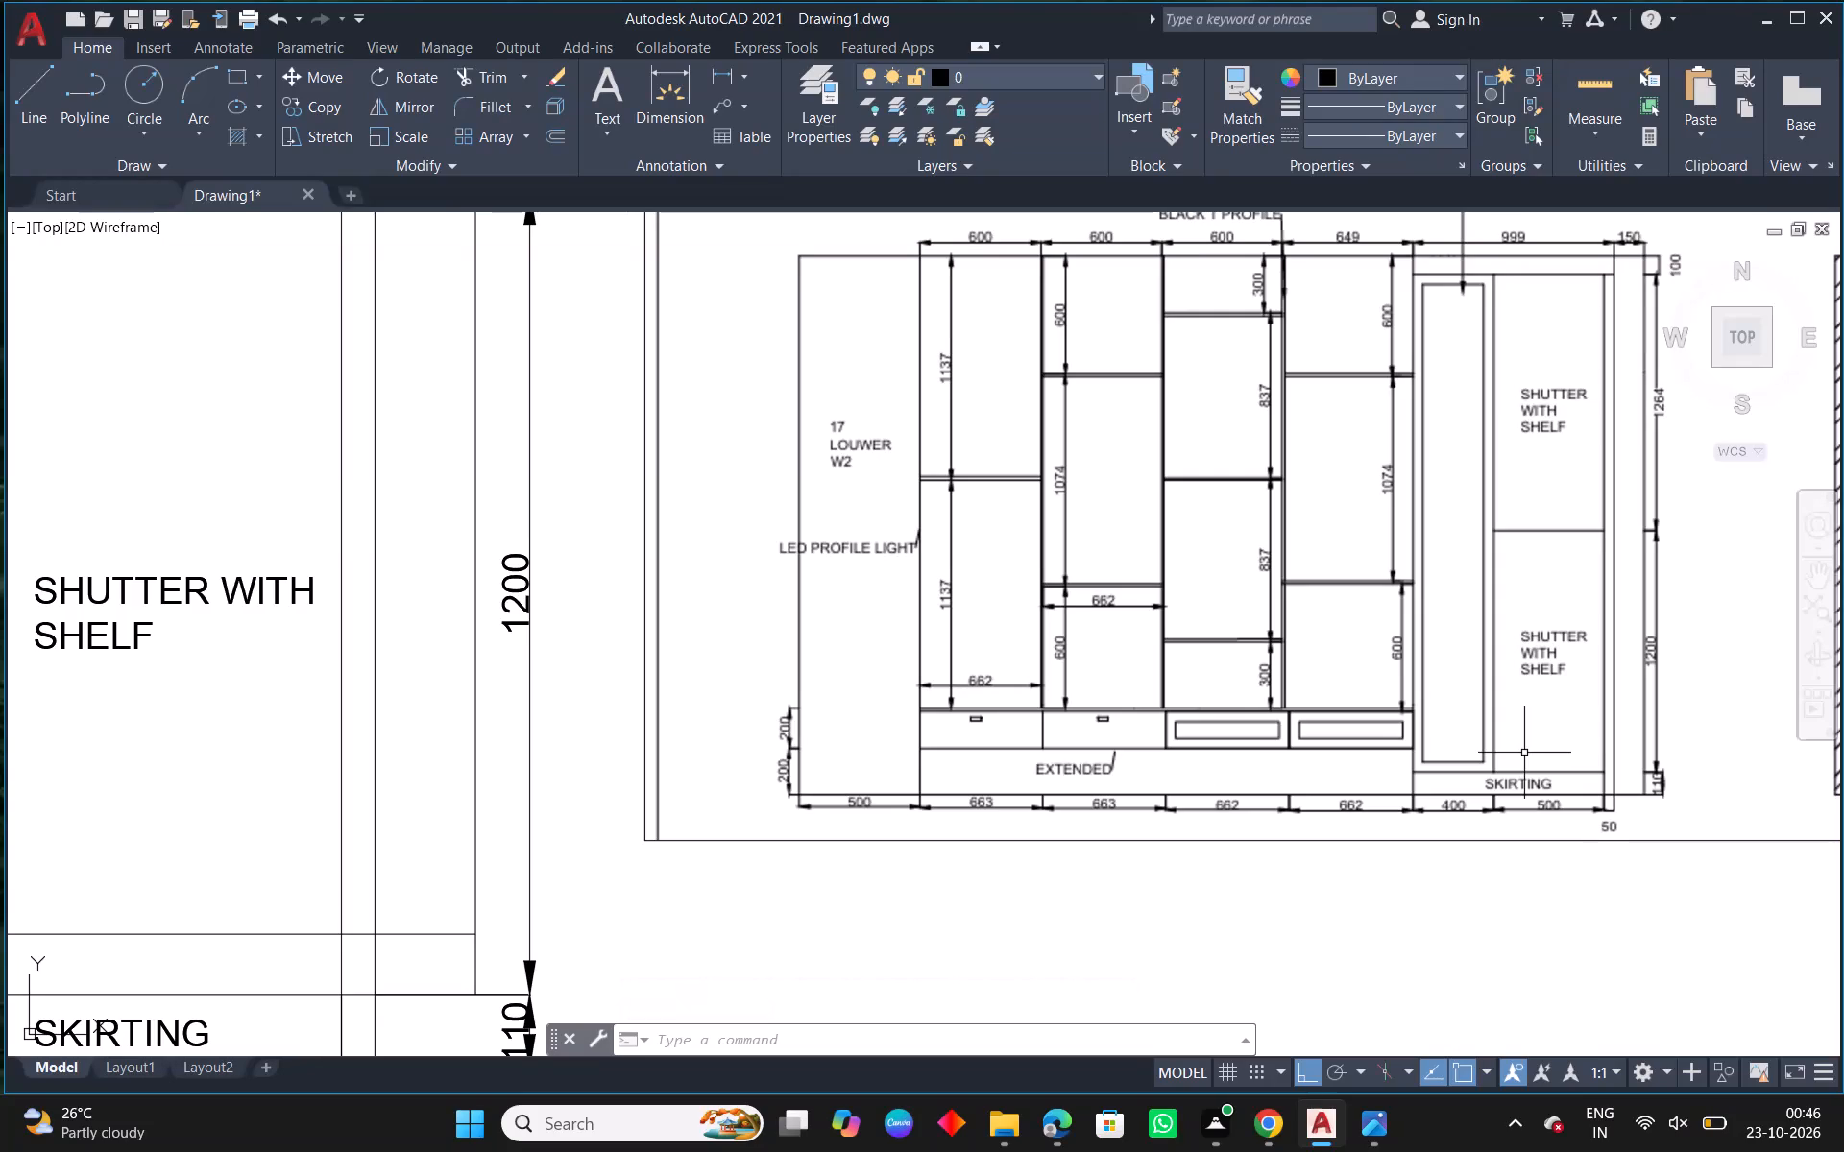
scroll(1524, 753, down, 1)
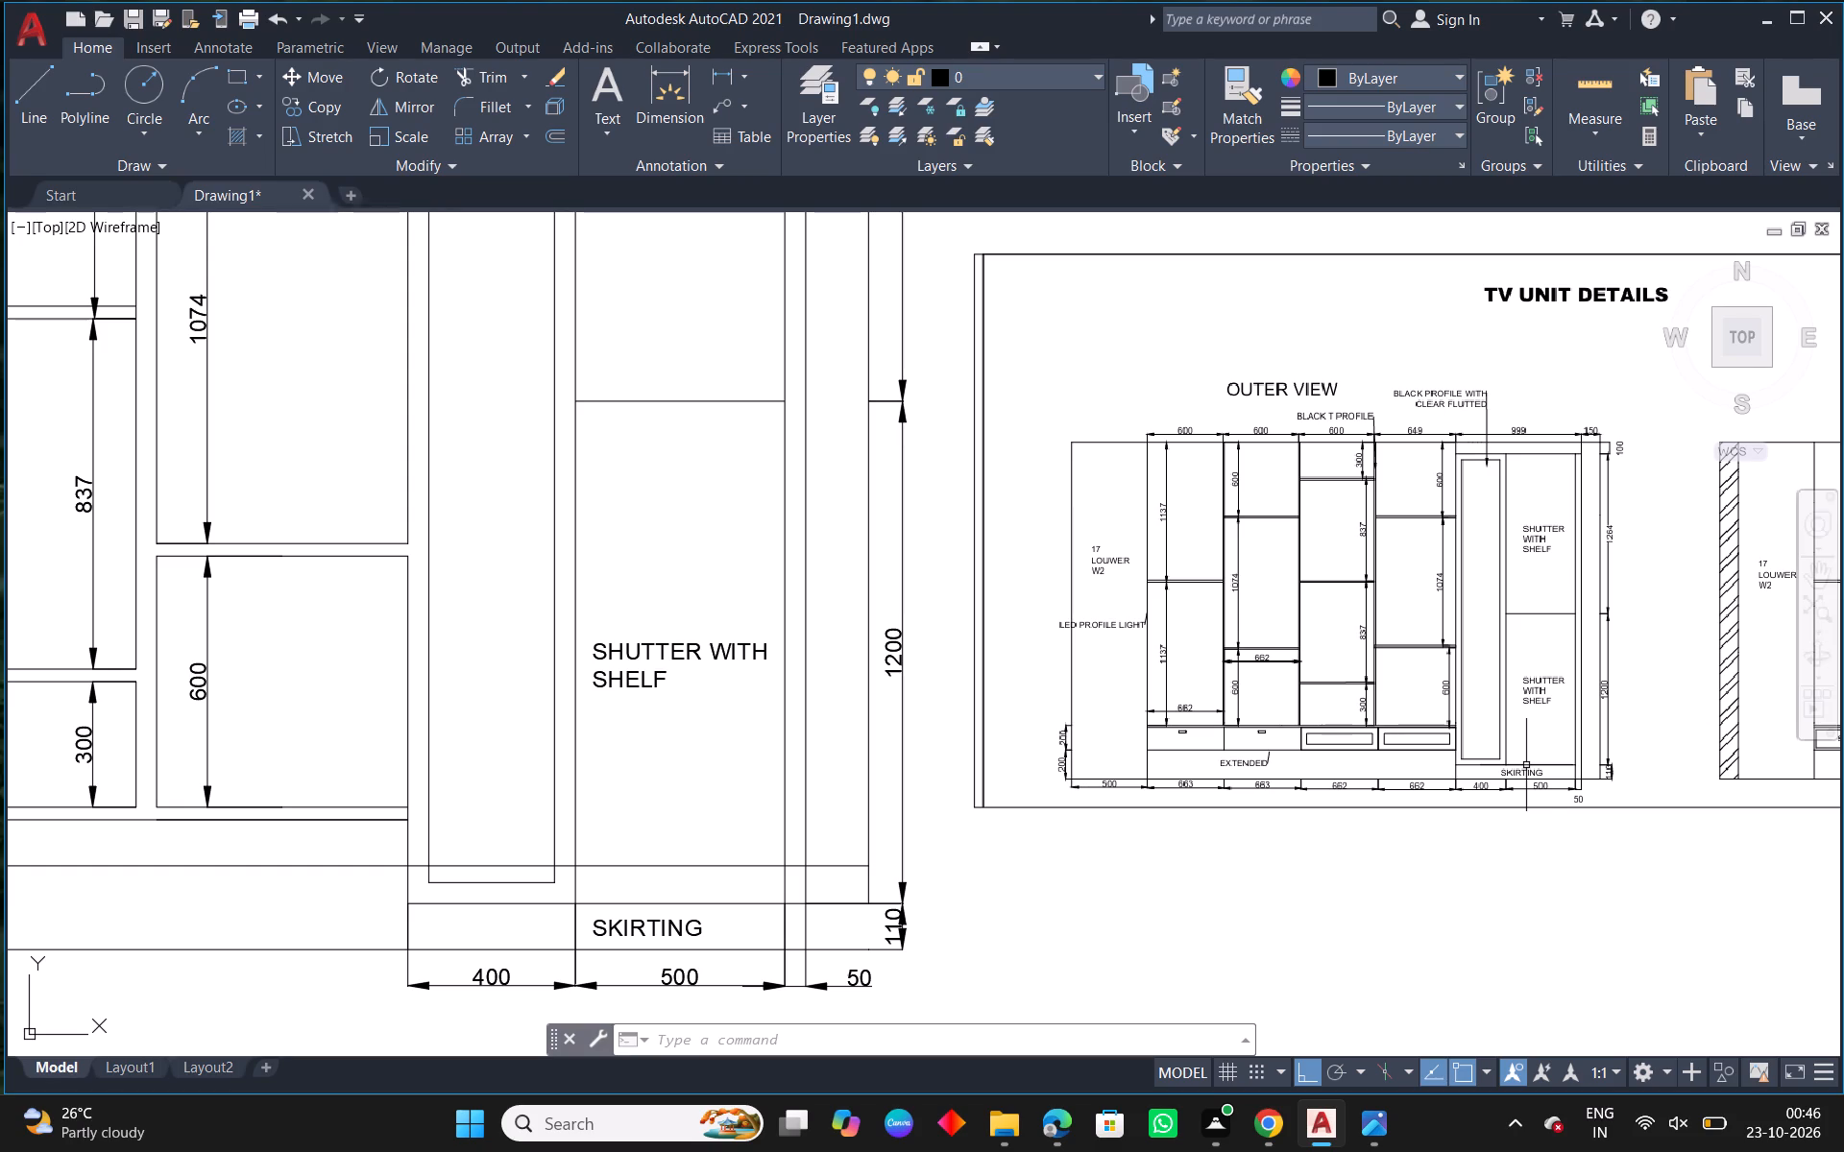
scroll(1074, 995, down, 2)
middle_drag(771, 861, 979, 383)
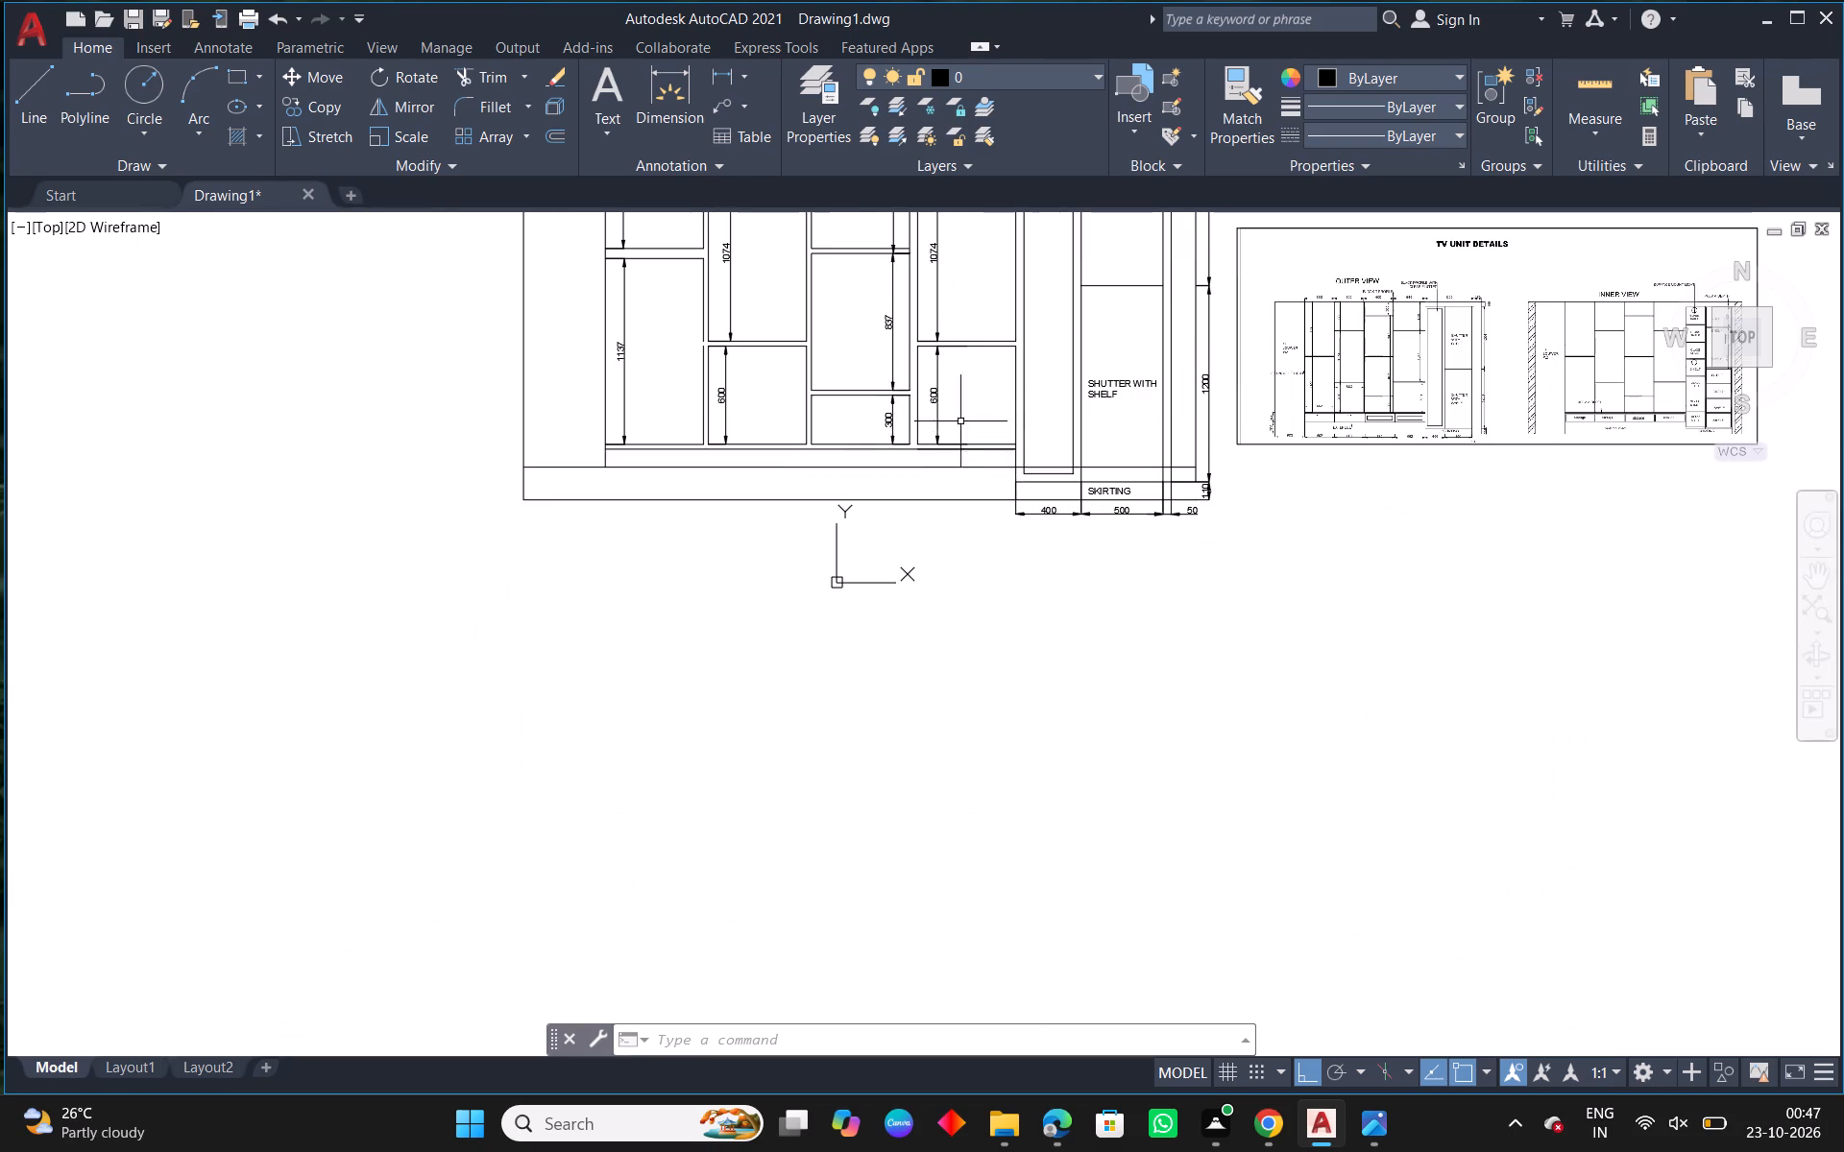
middle_click(960, 422)
middle_drag(875, 471, 676, 564)
scroll(1352, 540, up, 3)
middle_drag(819, 554, 862, 566)
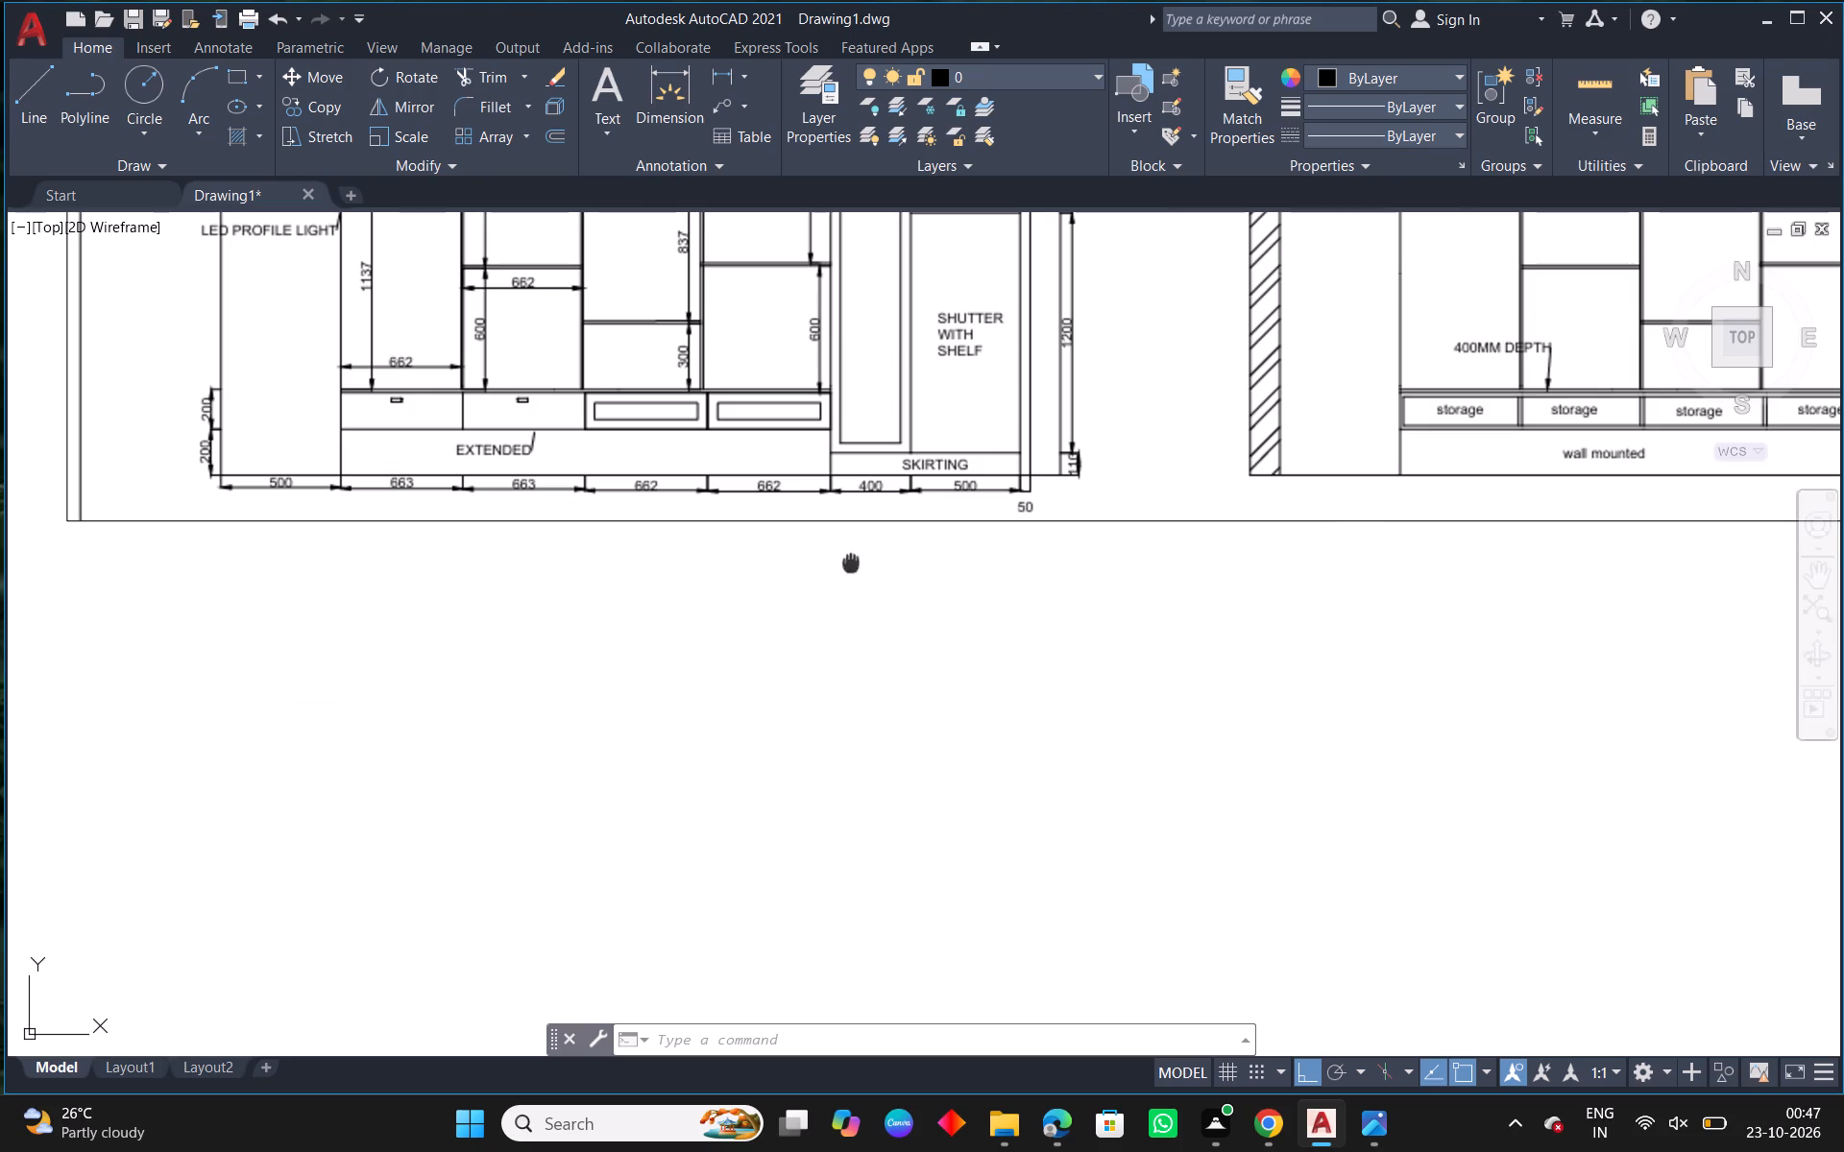
middle_drag(862, 566, 914, 601)
scroll(852, 583, down, 2)
middle_drag(166, 591, 607, 607)
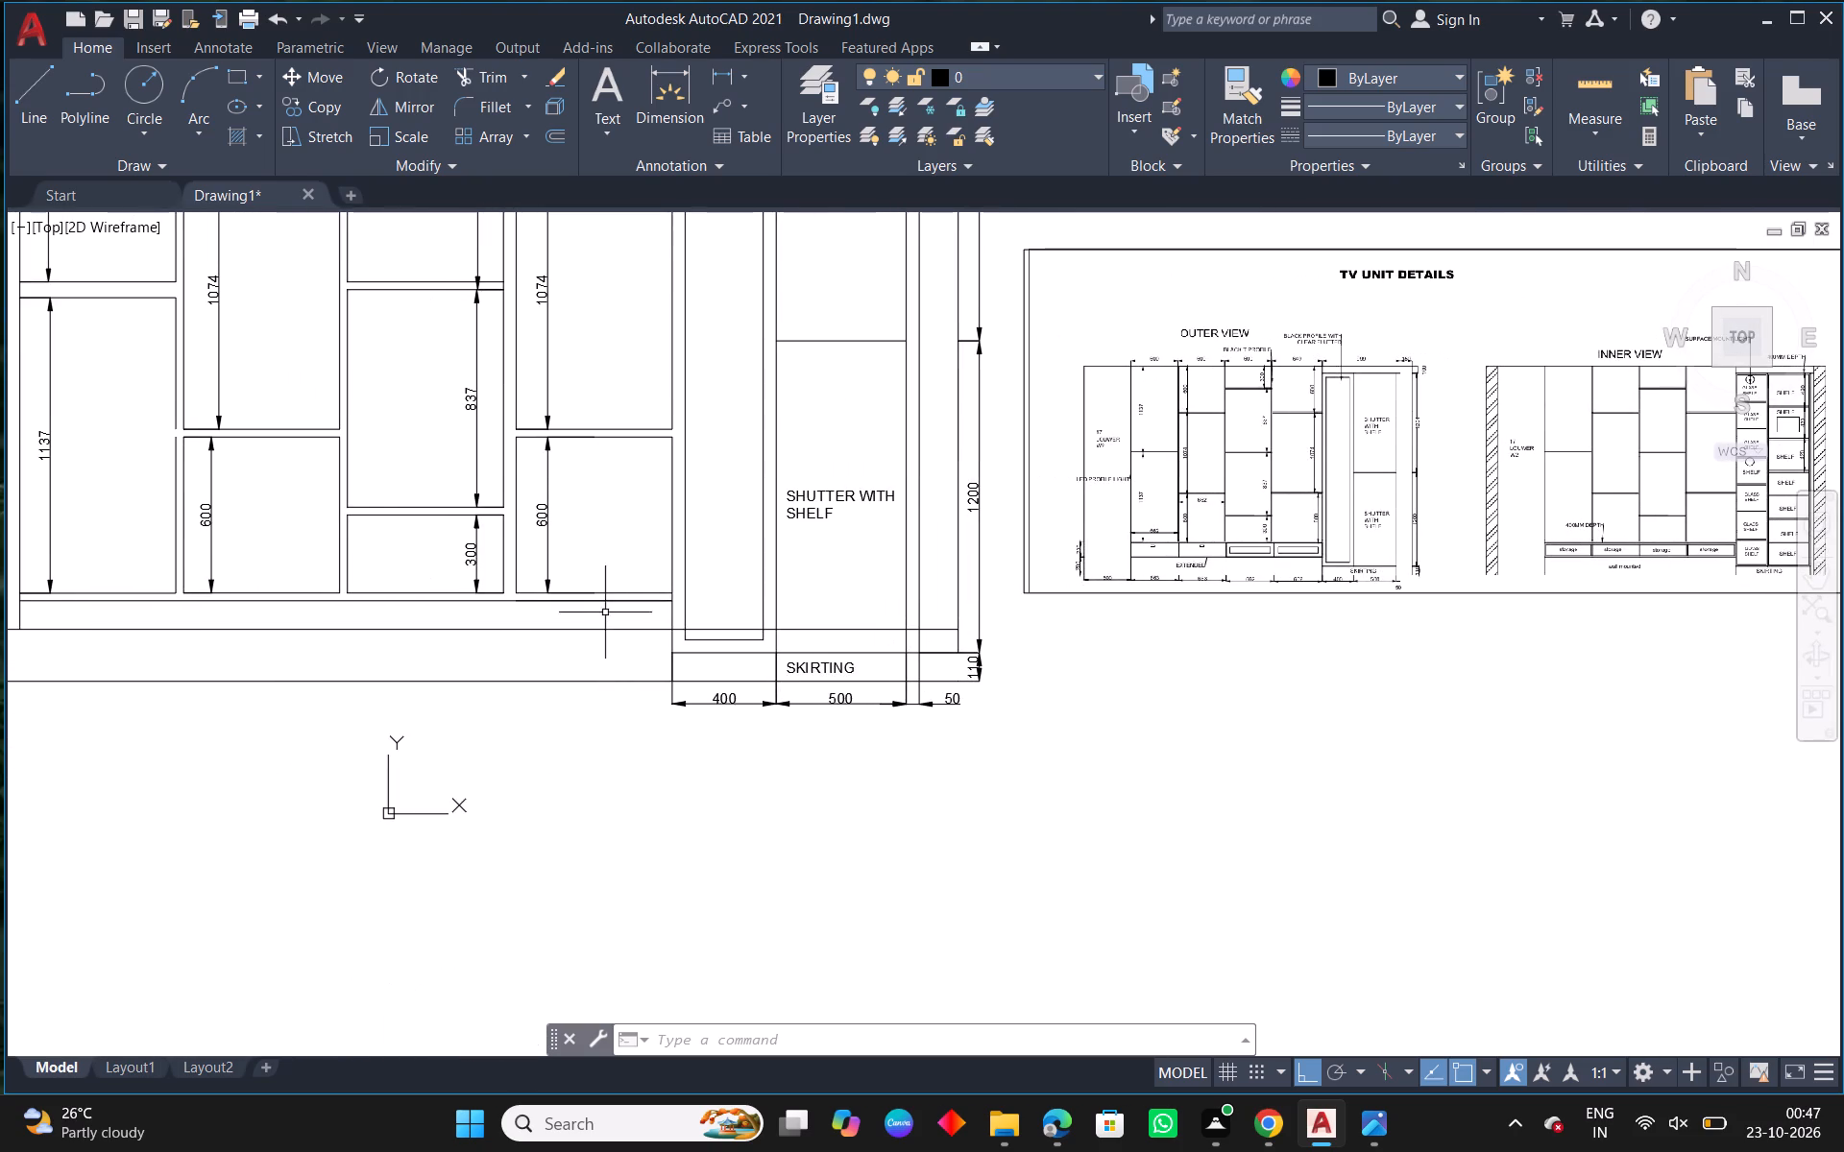
Trim the offset base line where it crosses the 400-wide profile panel, the 500-wide shutter and the end strips above the skirting.
scroll(817, 660, up, 1)
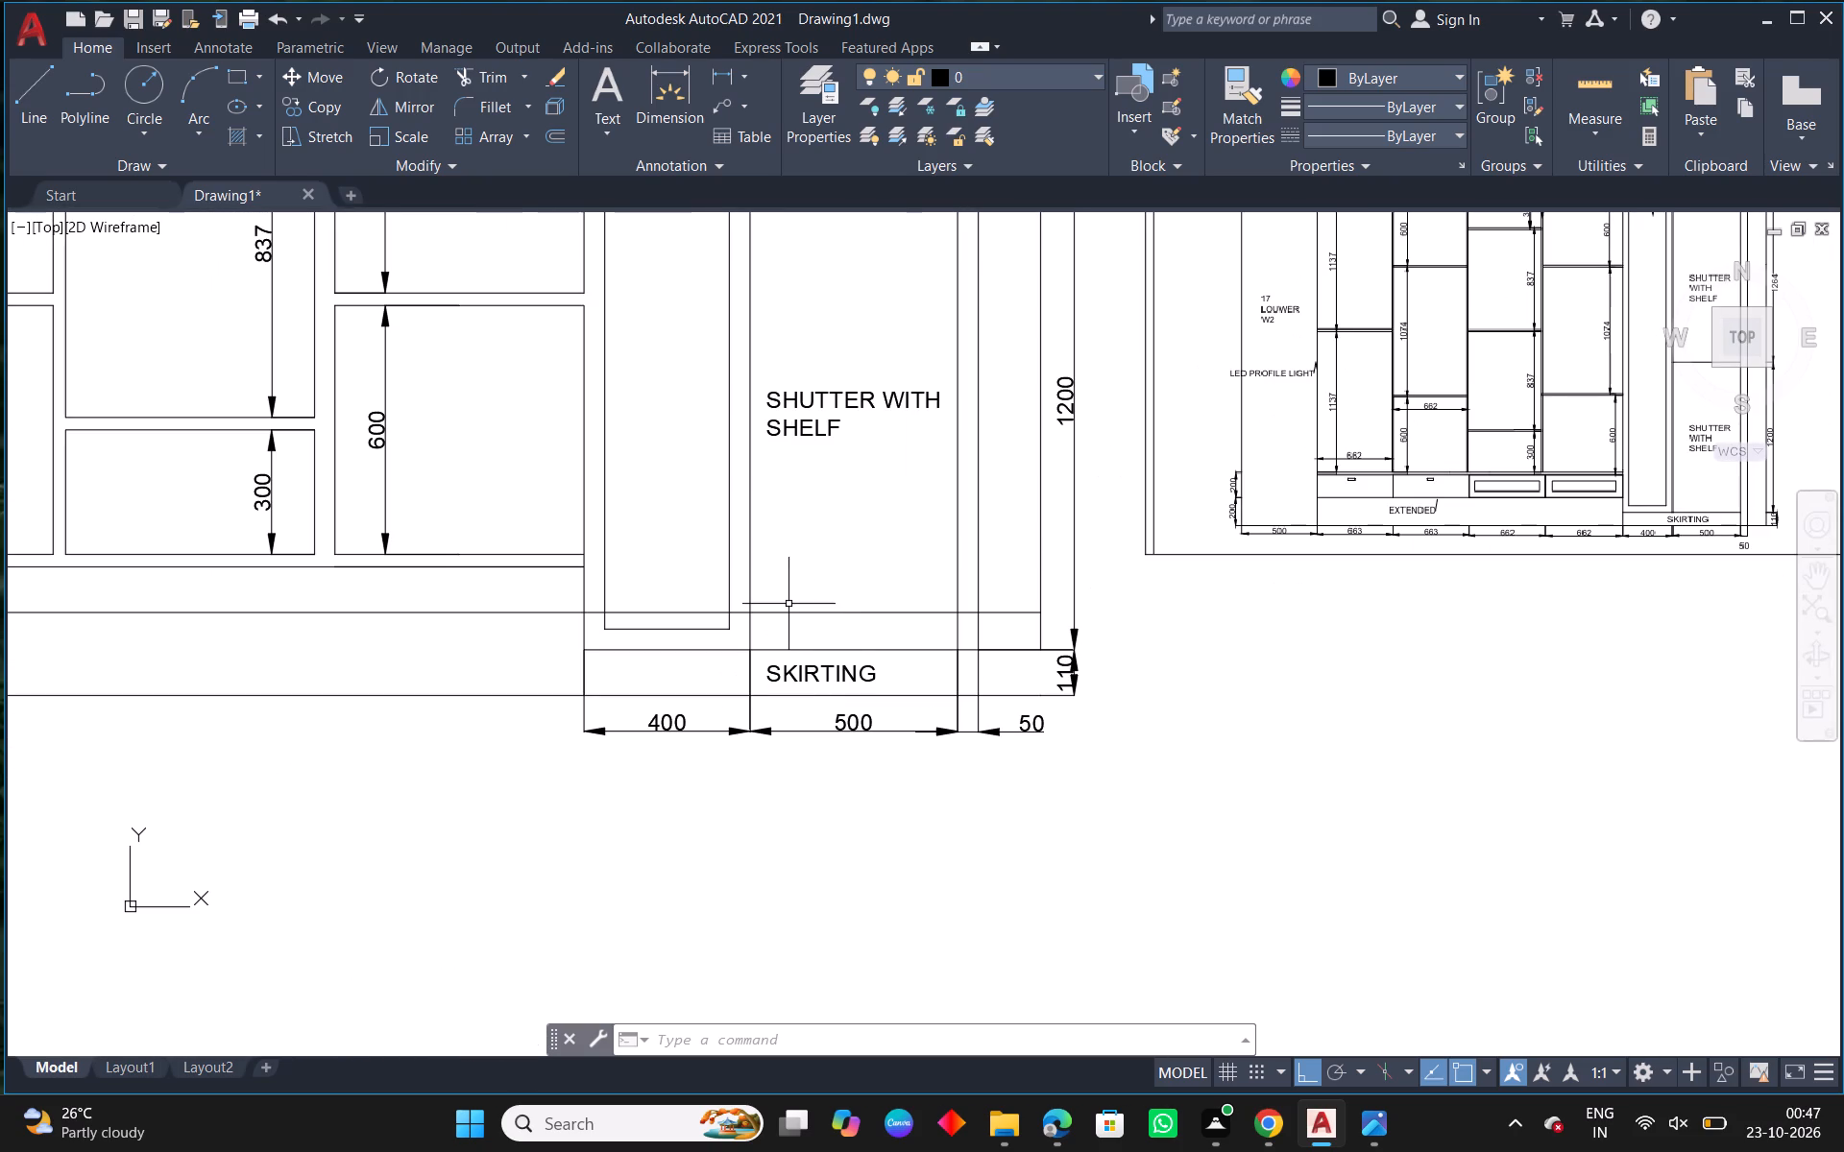
text(TR)
key(space)
drag(800, 591, 797, 628)
scroll(698, 618, up, 1)
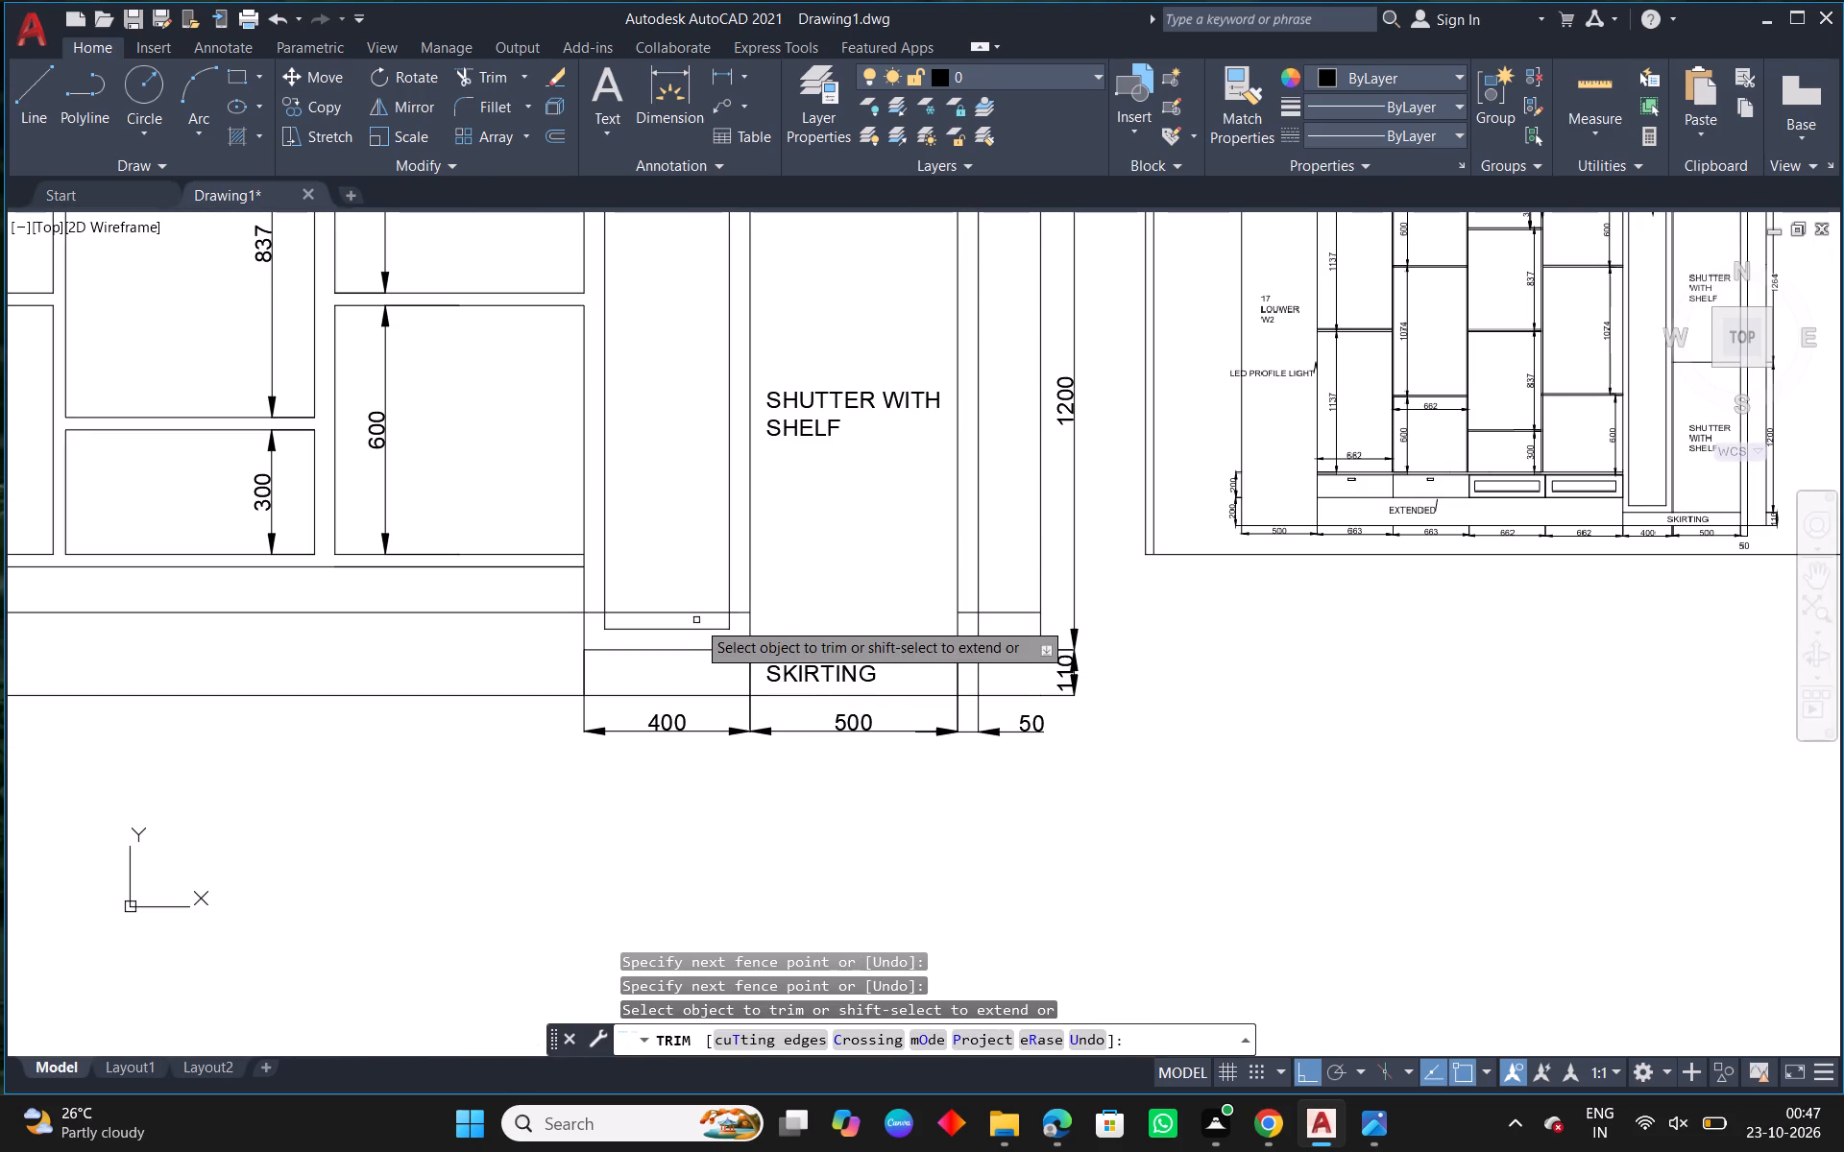
scroll(698, 618, up, 1)
click(787, 609)
click(705, 605)
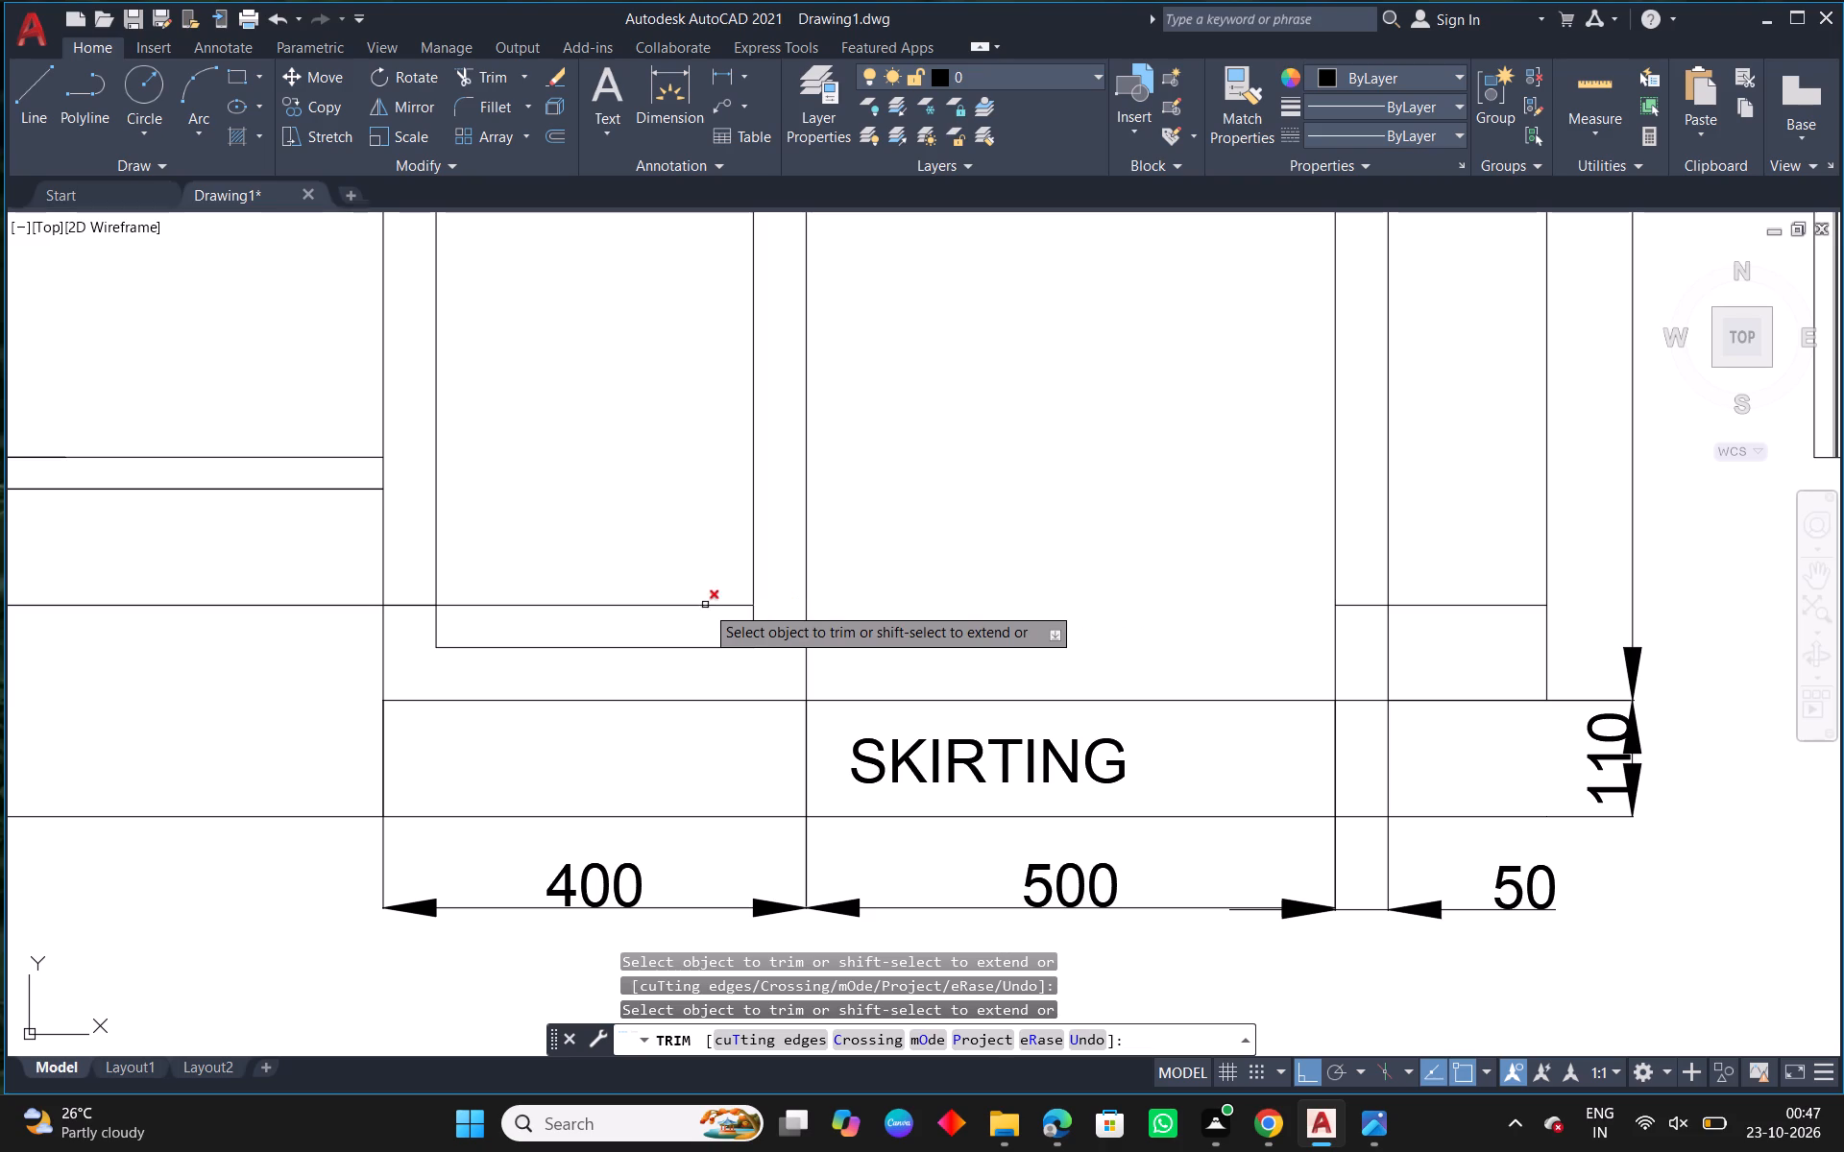
click(398, 612)
click(407, 597)
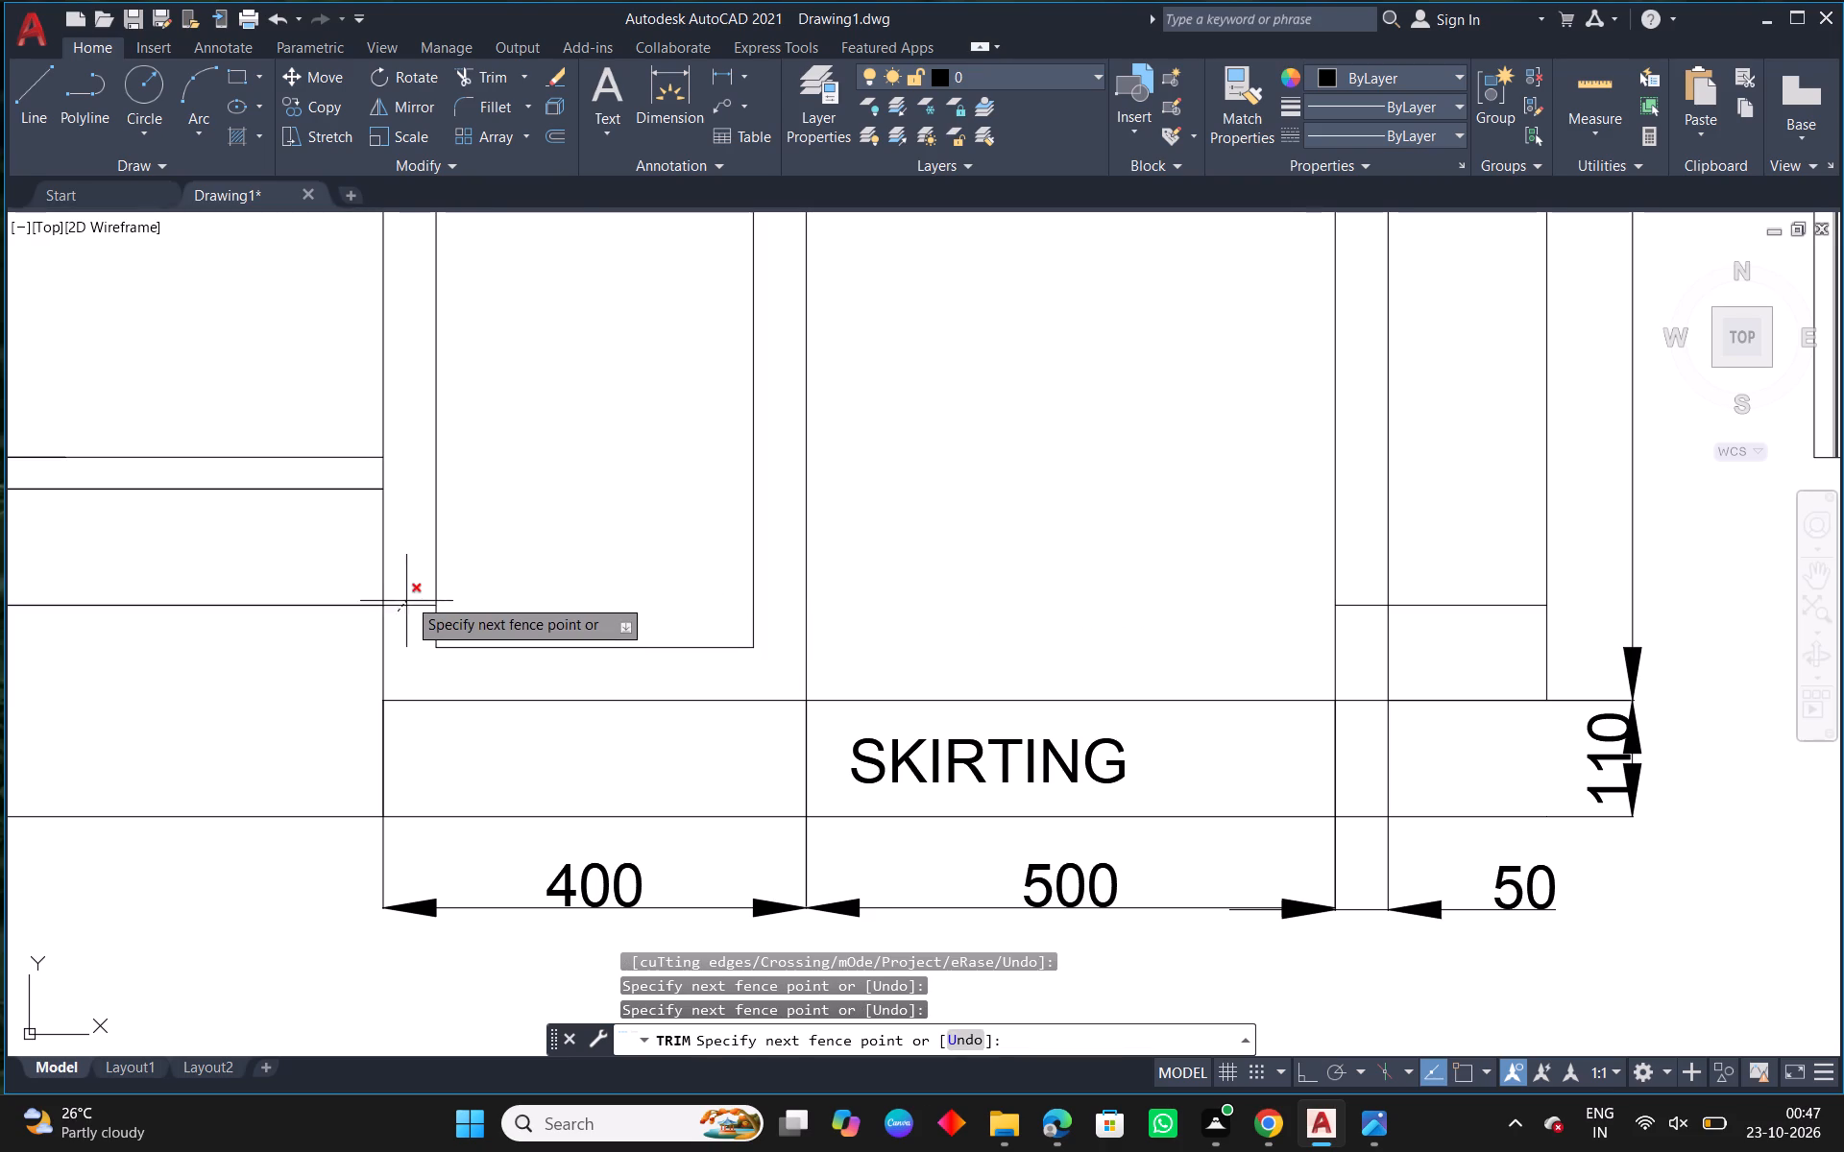
middle_drag(1051, 643, 744, 660)
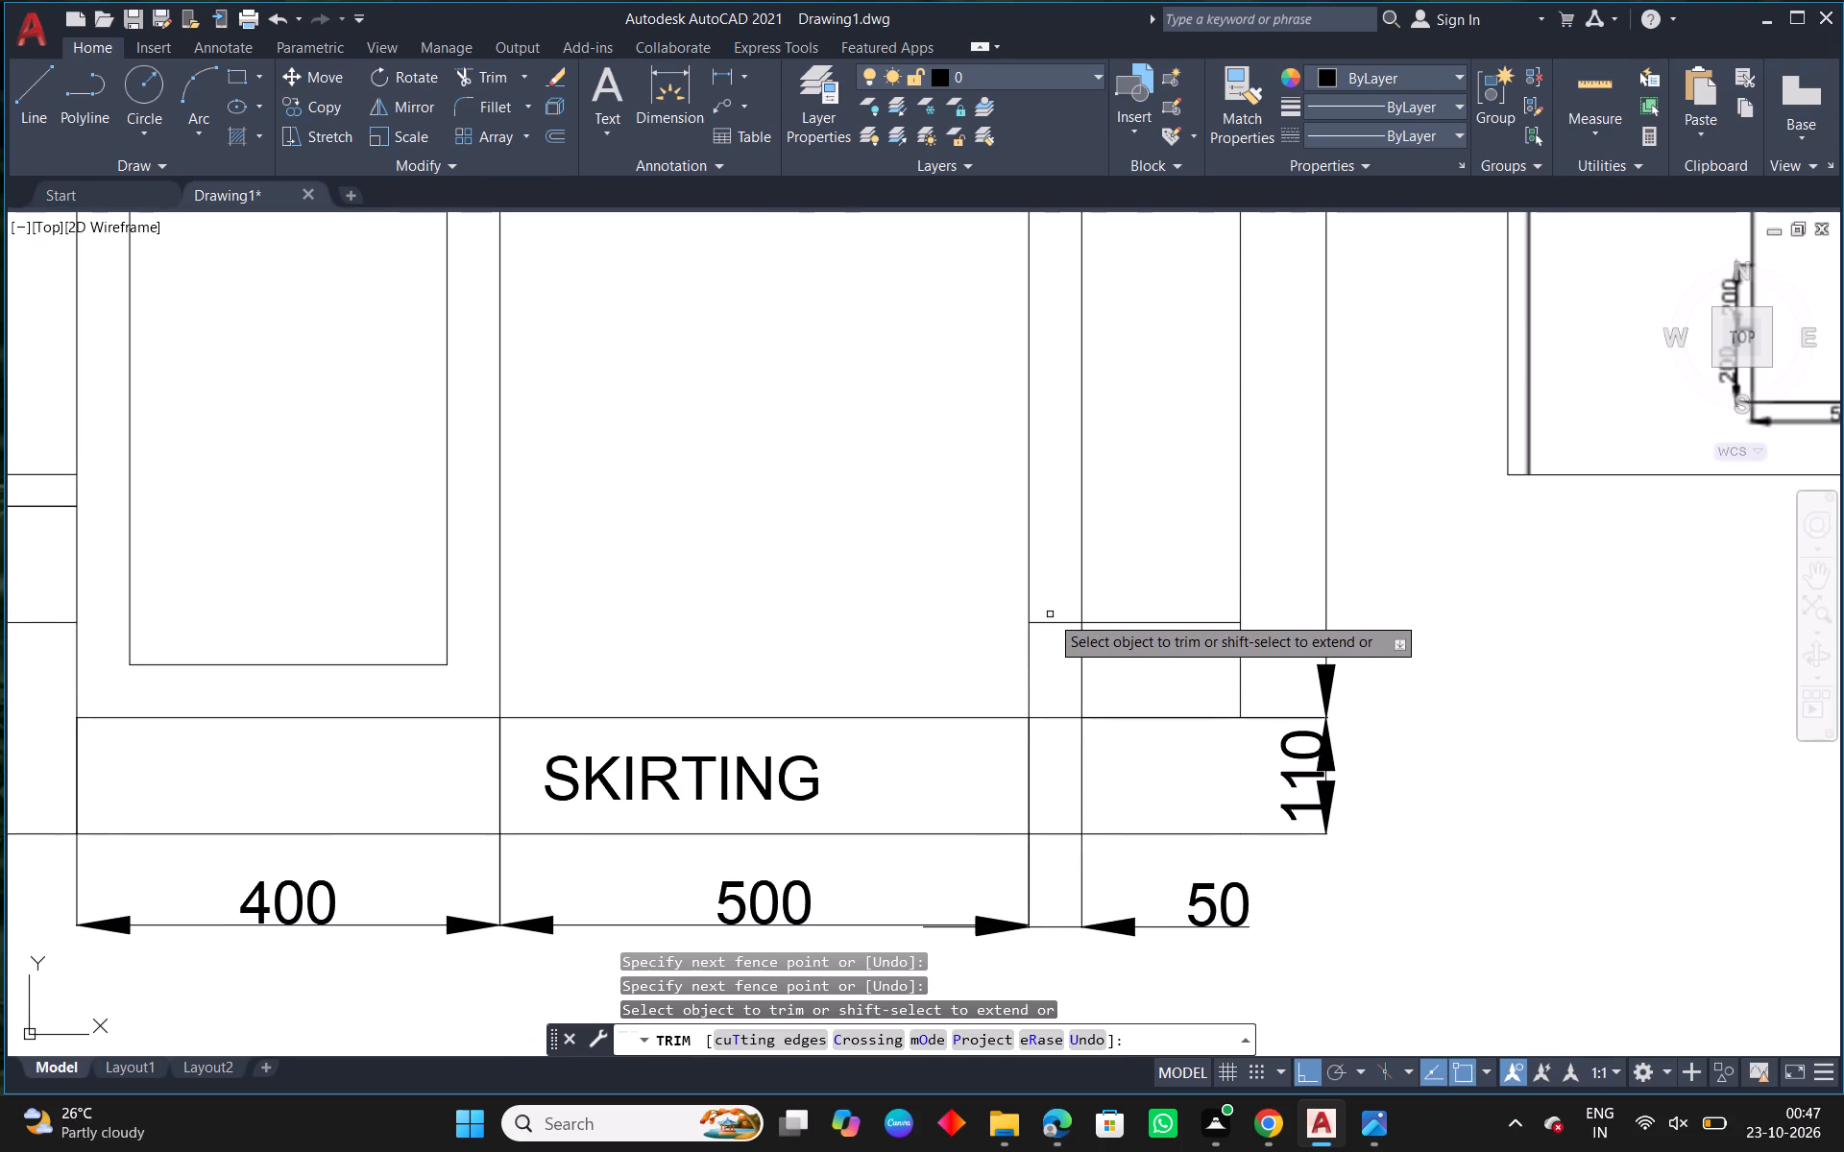
click(1050, 622)
click(1157, 593)
click(1124, 628)
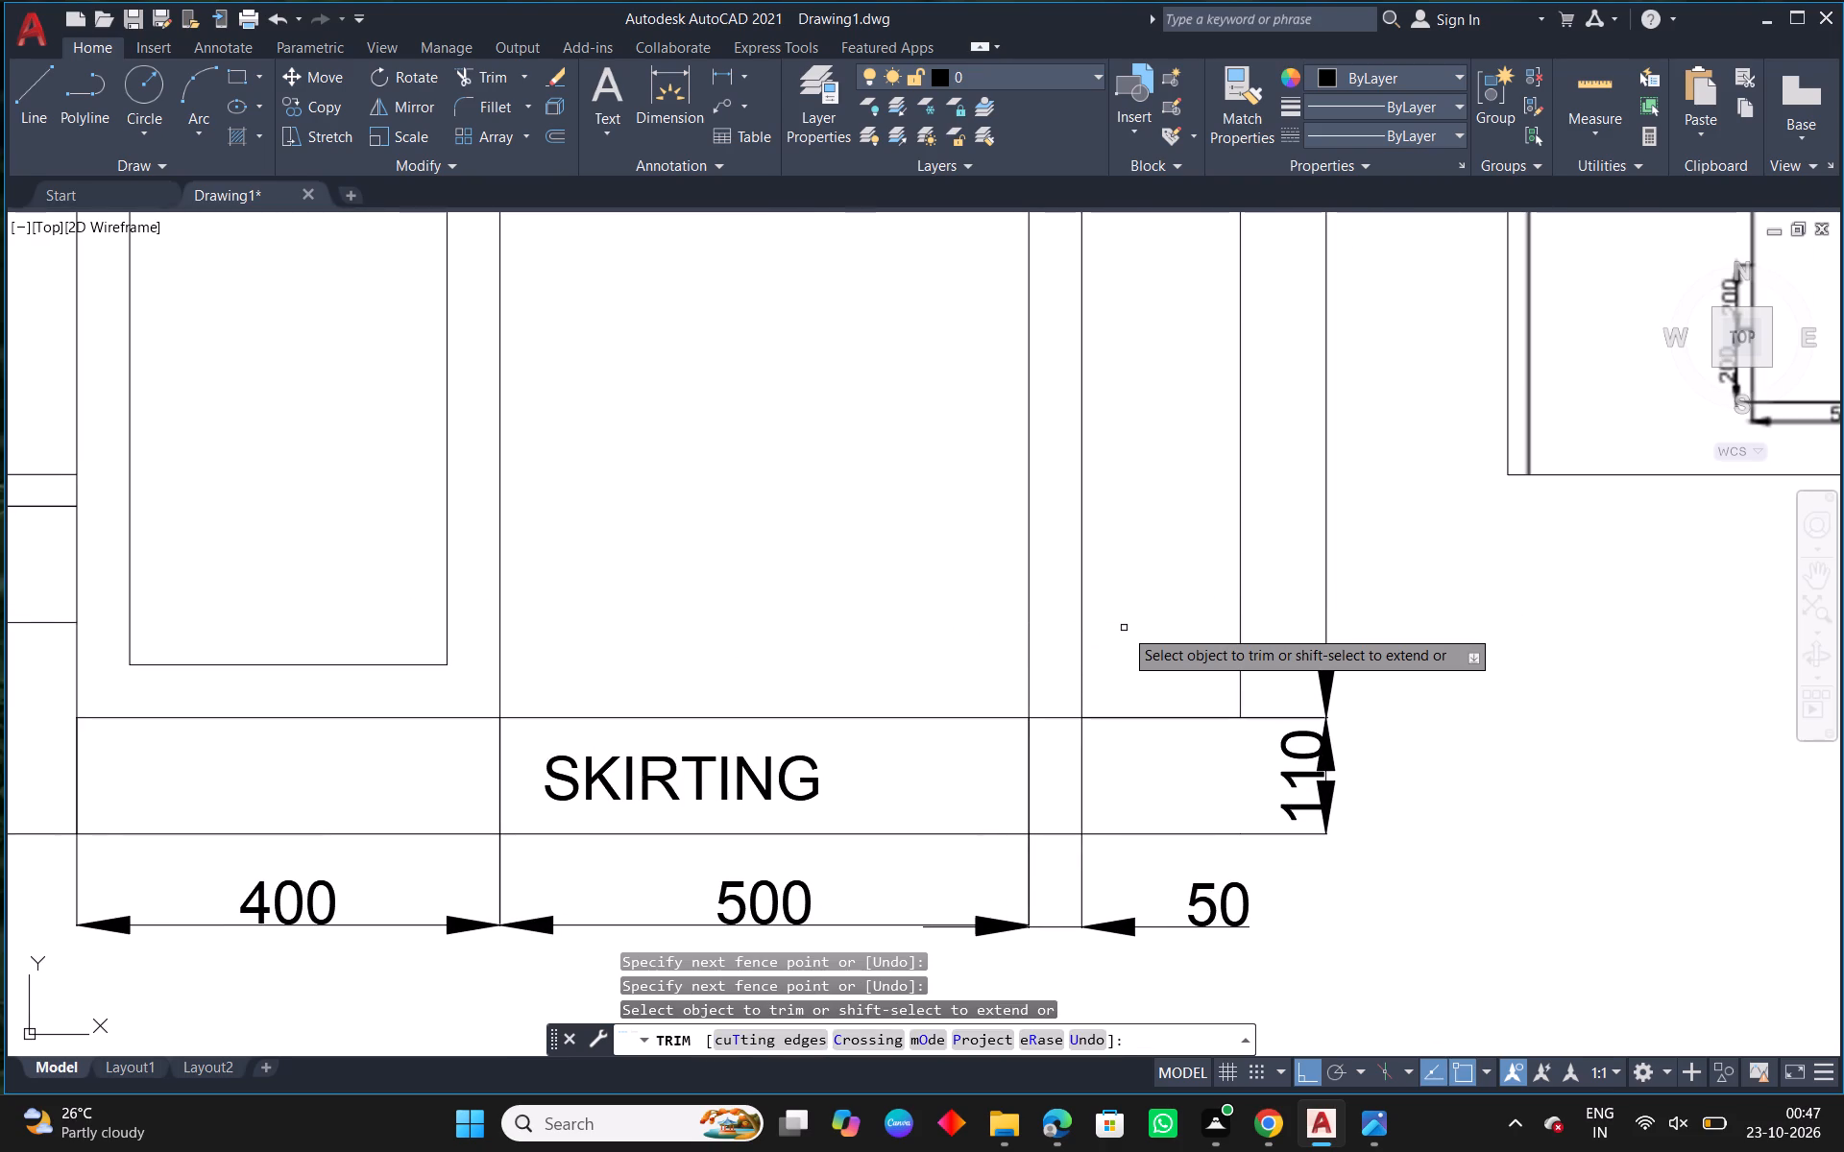
Trim the skirting's top line where it crosses the narrow strip between the 500-wide shutter and the end panel.
key(Escape)
key(Escape)
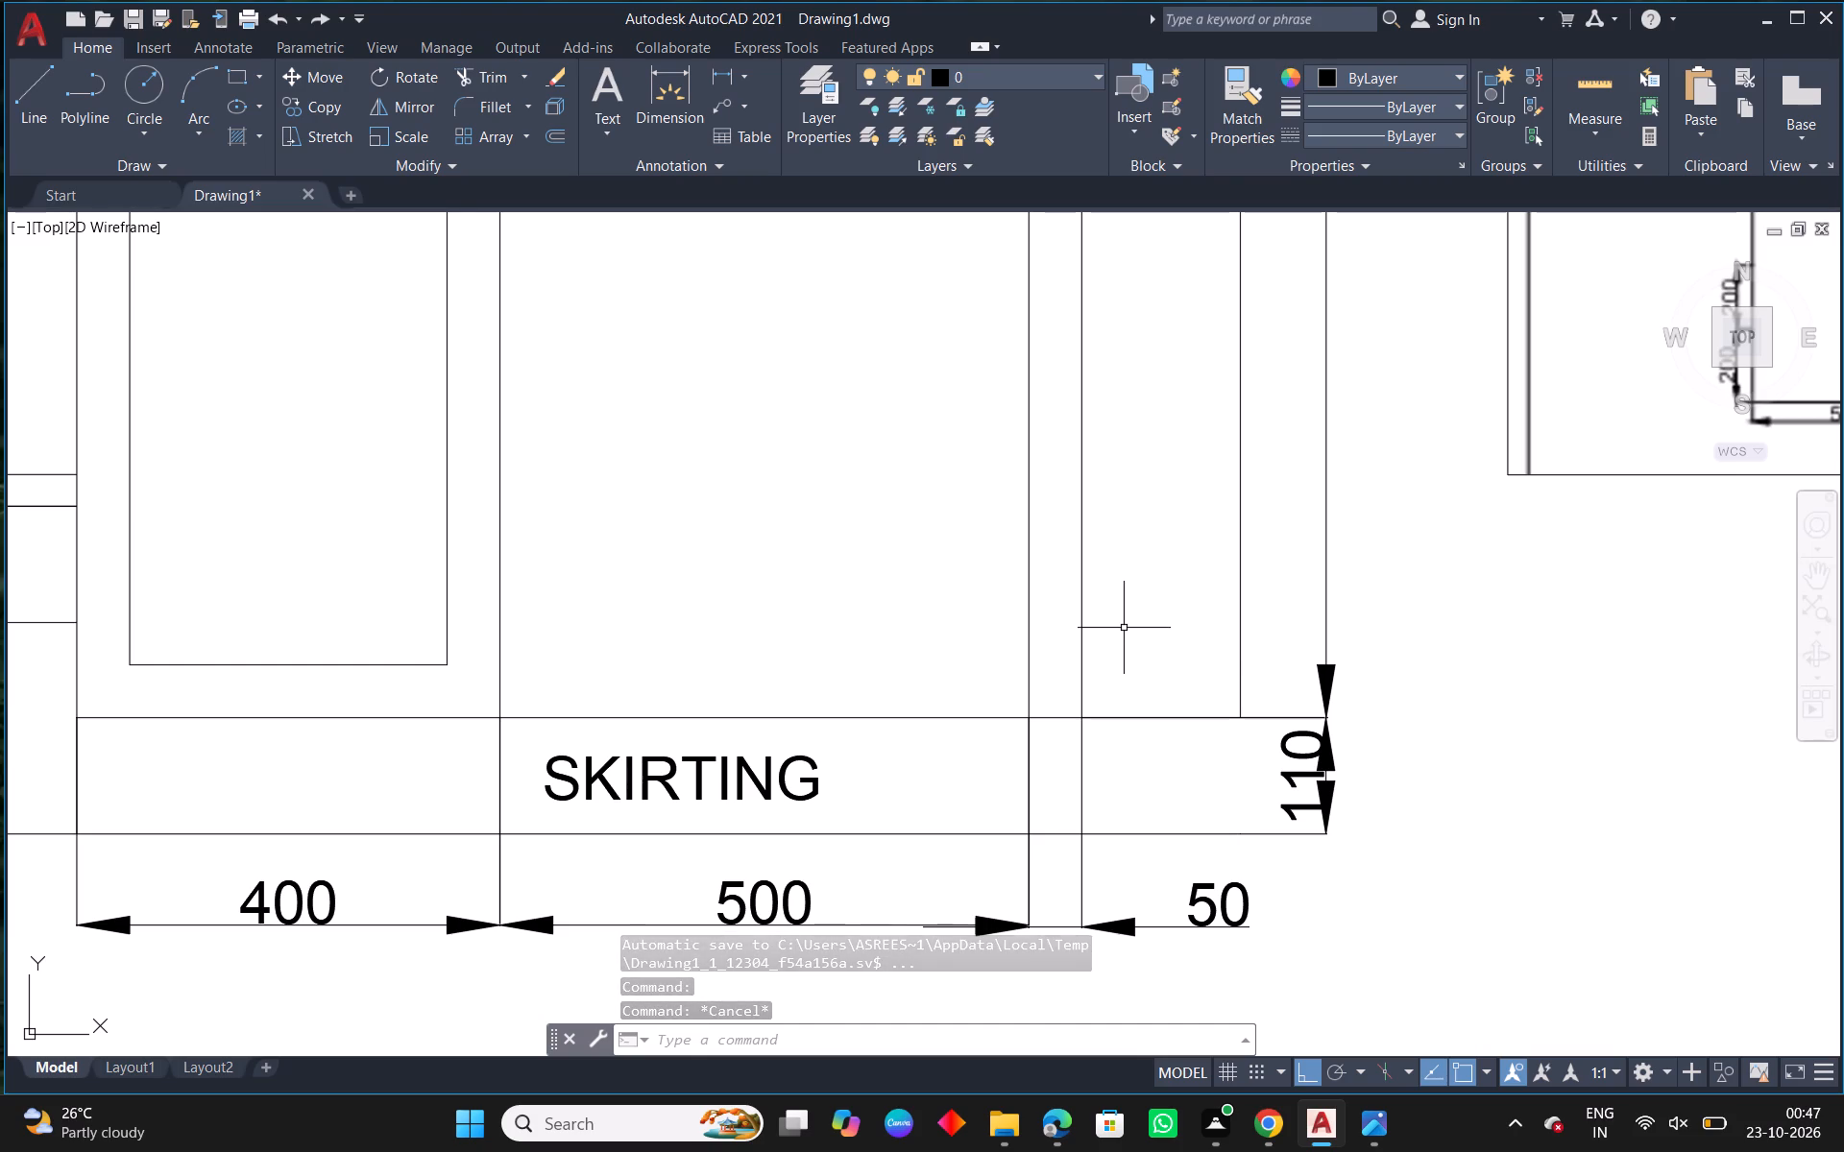
scroll(1168, 717, down, 2)
middle_drag(1152, 751, 976, 816)
scroll(976, 816, down, 1)
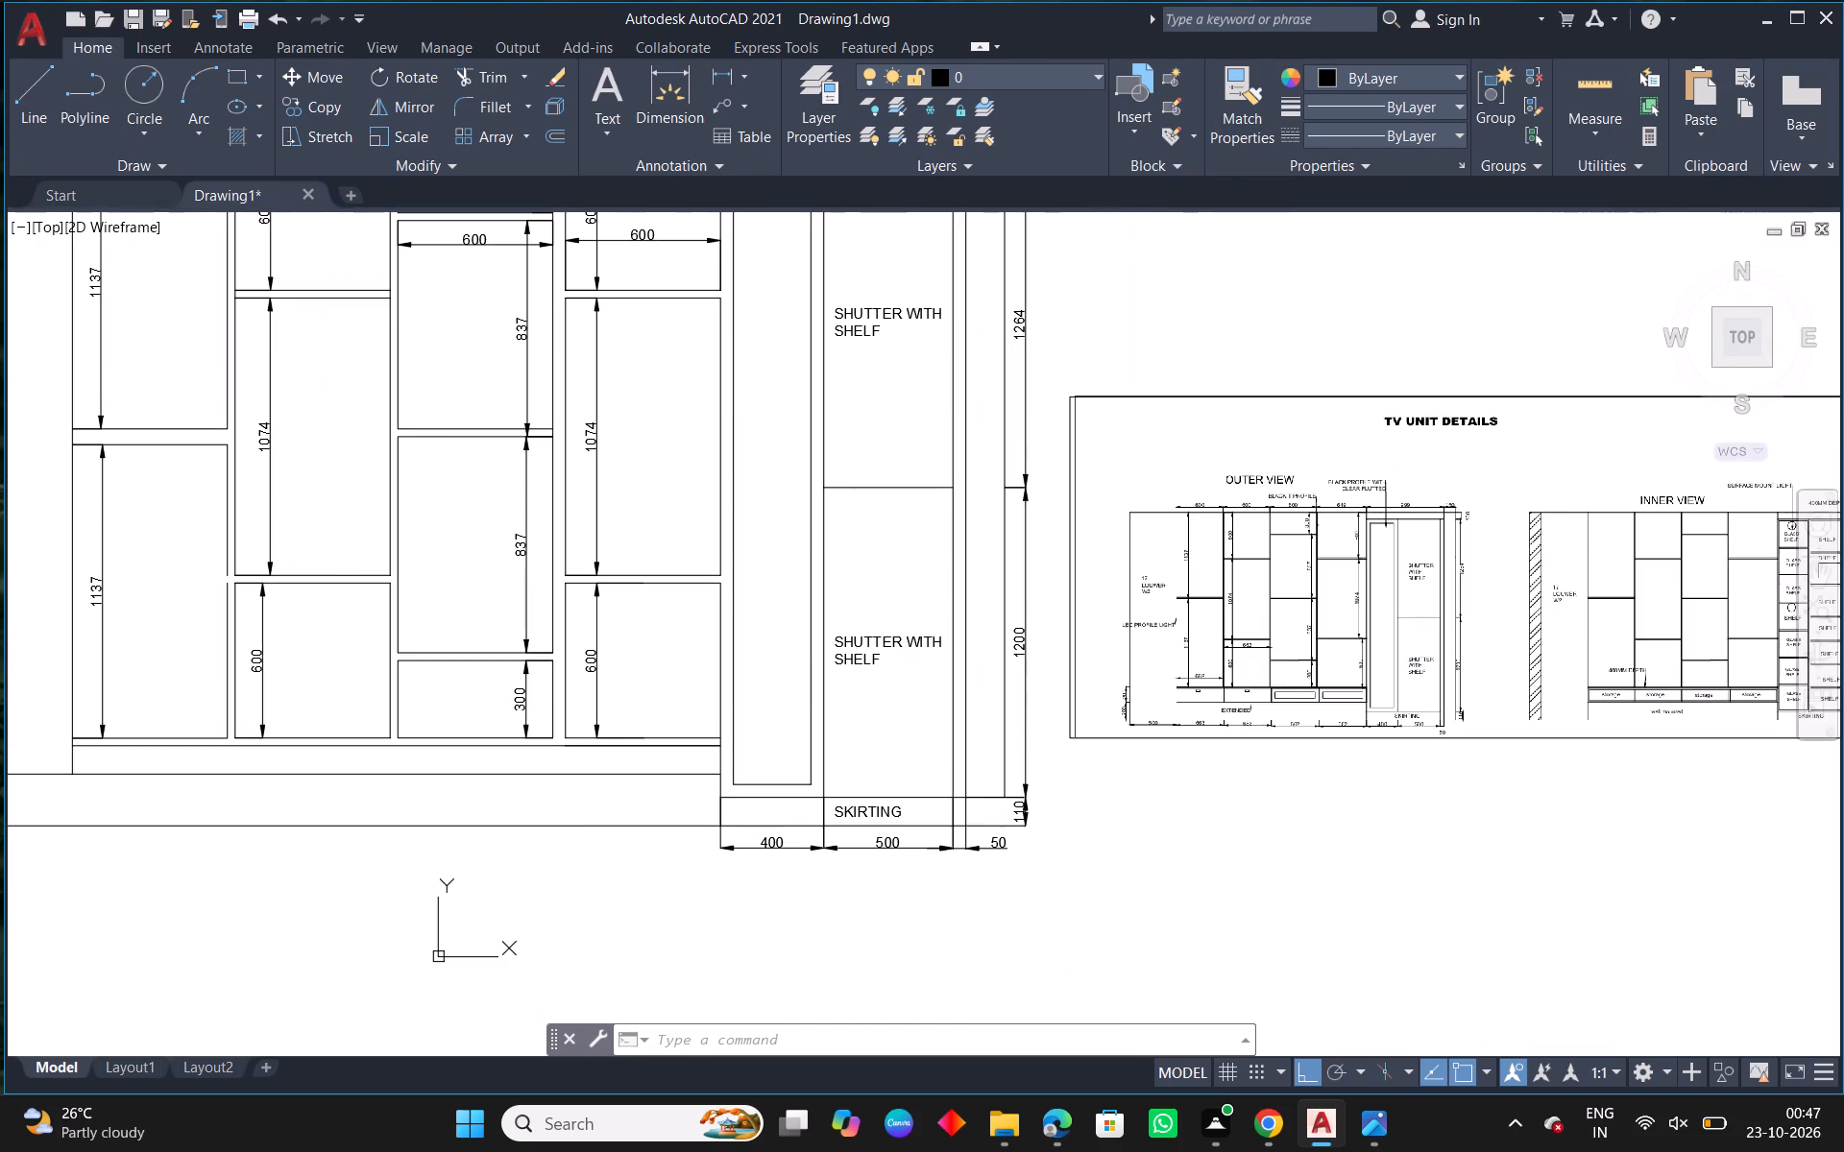
scroll(971, 824, up, 2)
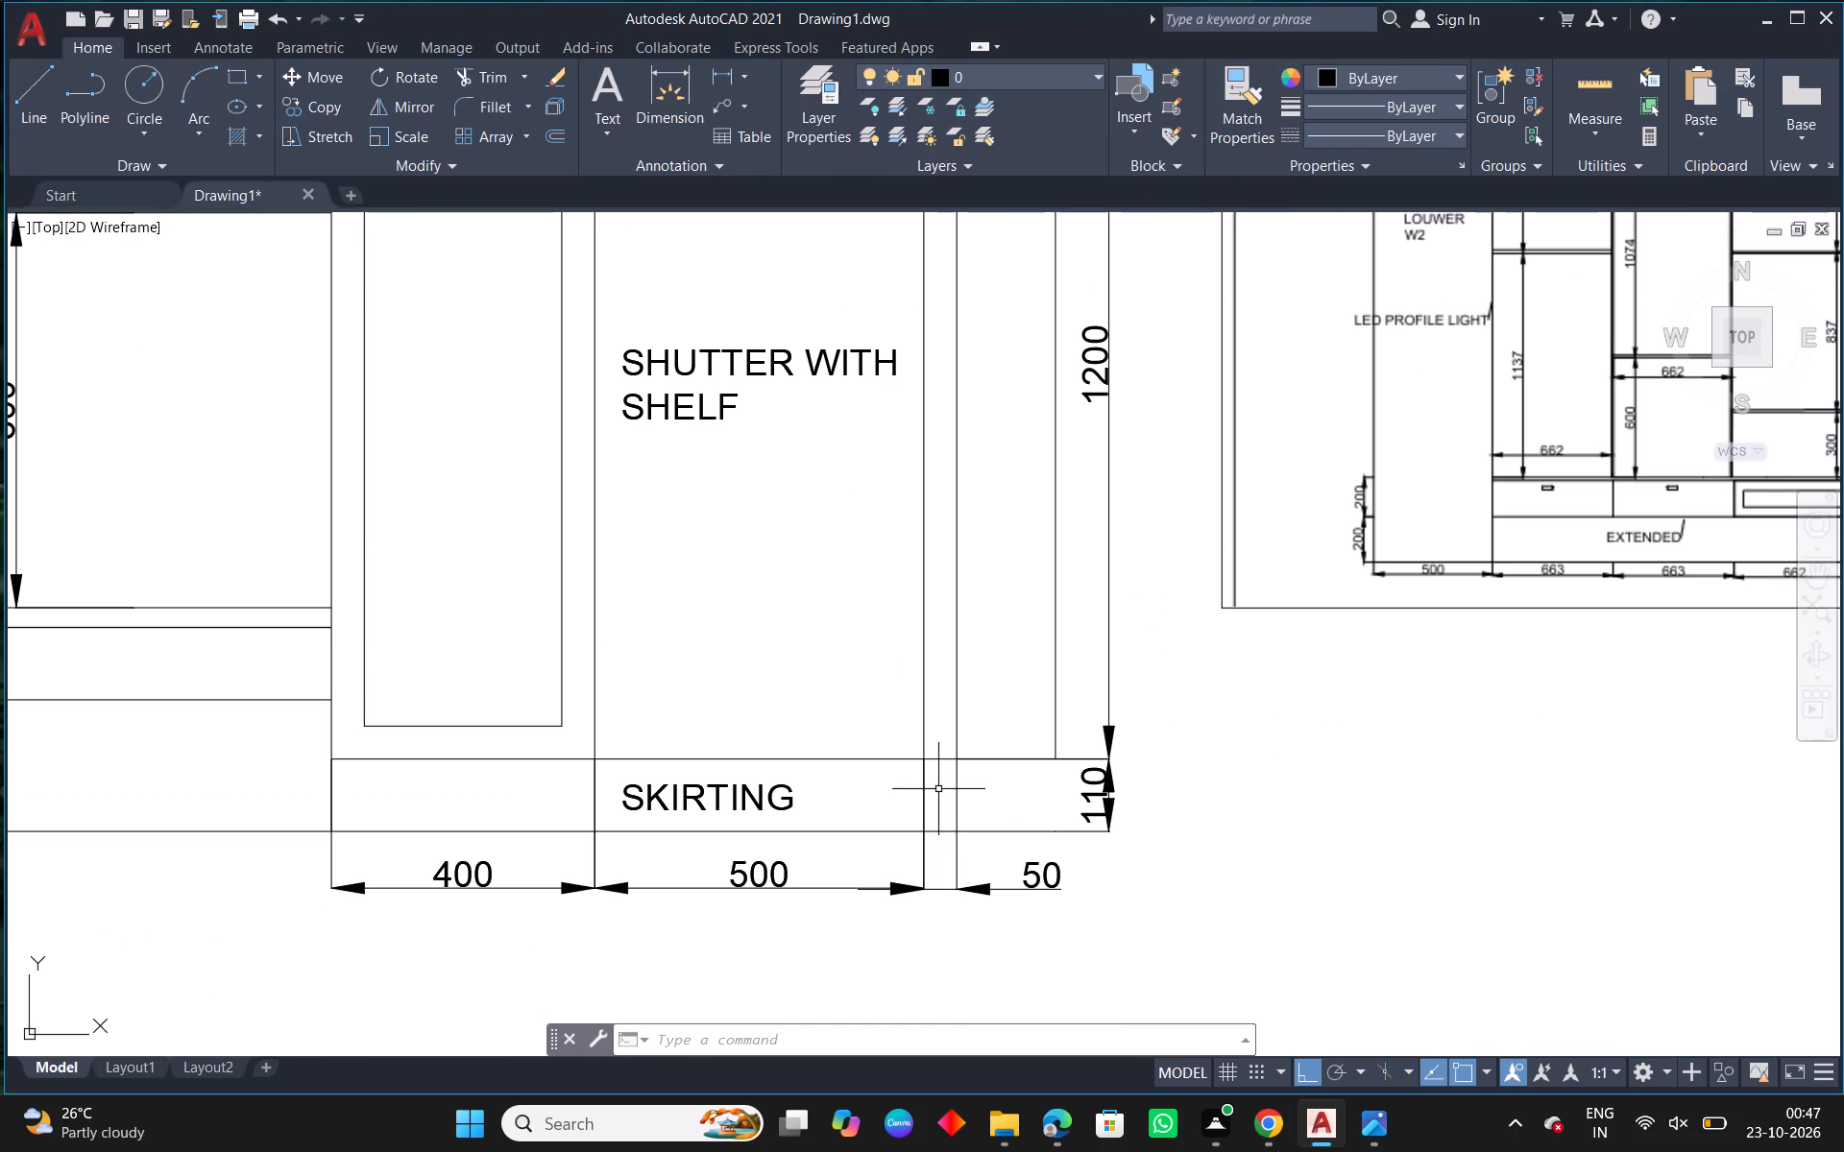
text(TR)
key(space)
key(space)
drag(938, 749, 942, 799)
scroll(934, 787, down, 2)
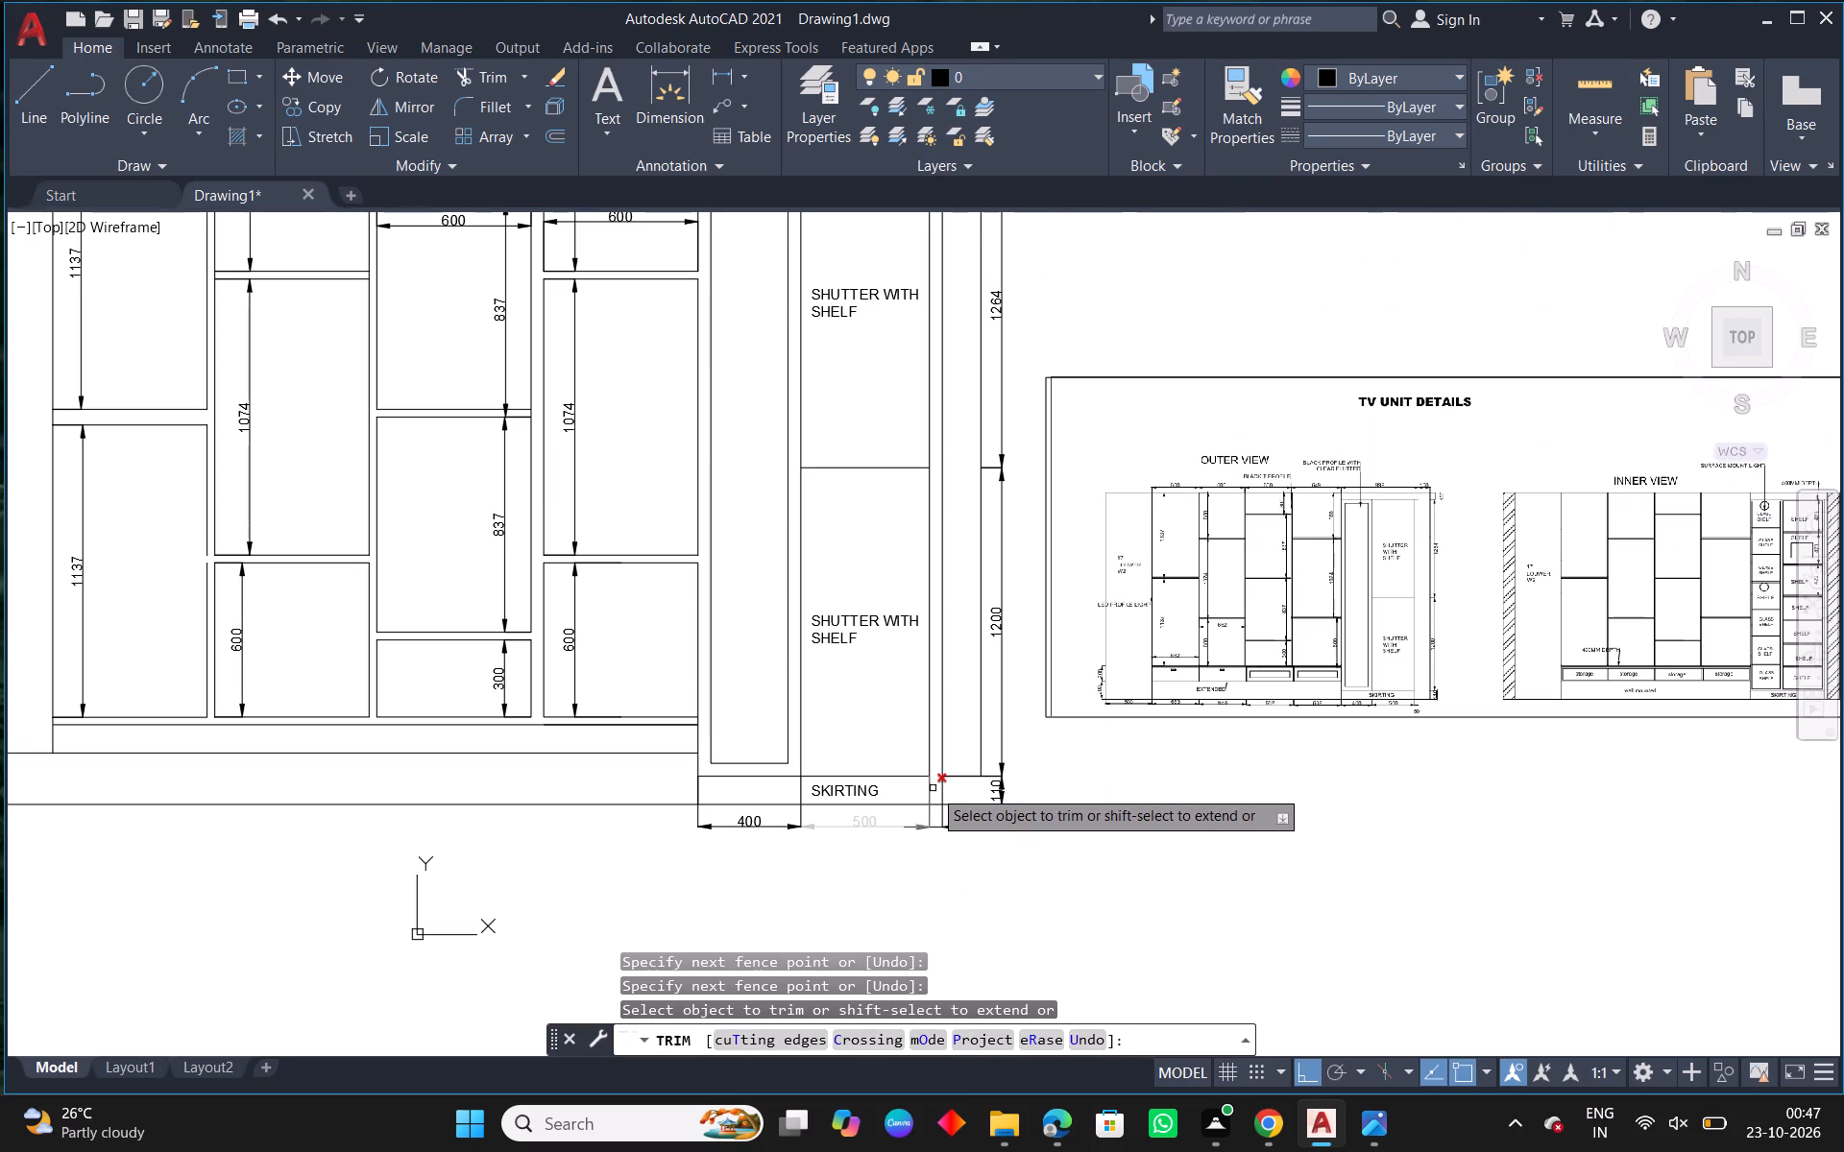
key(Escape)
middle_drag(1188, 804, 1031, 820)
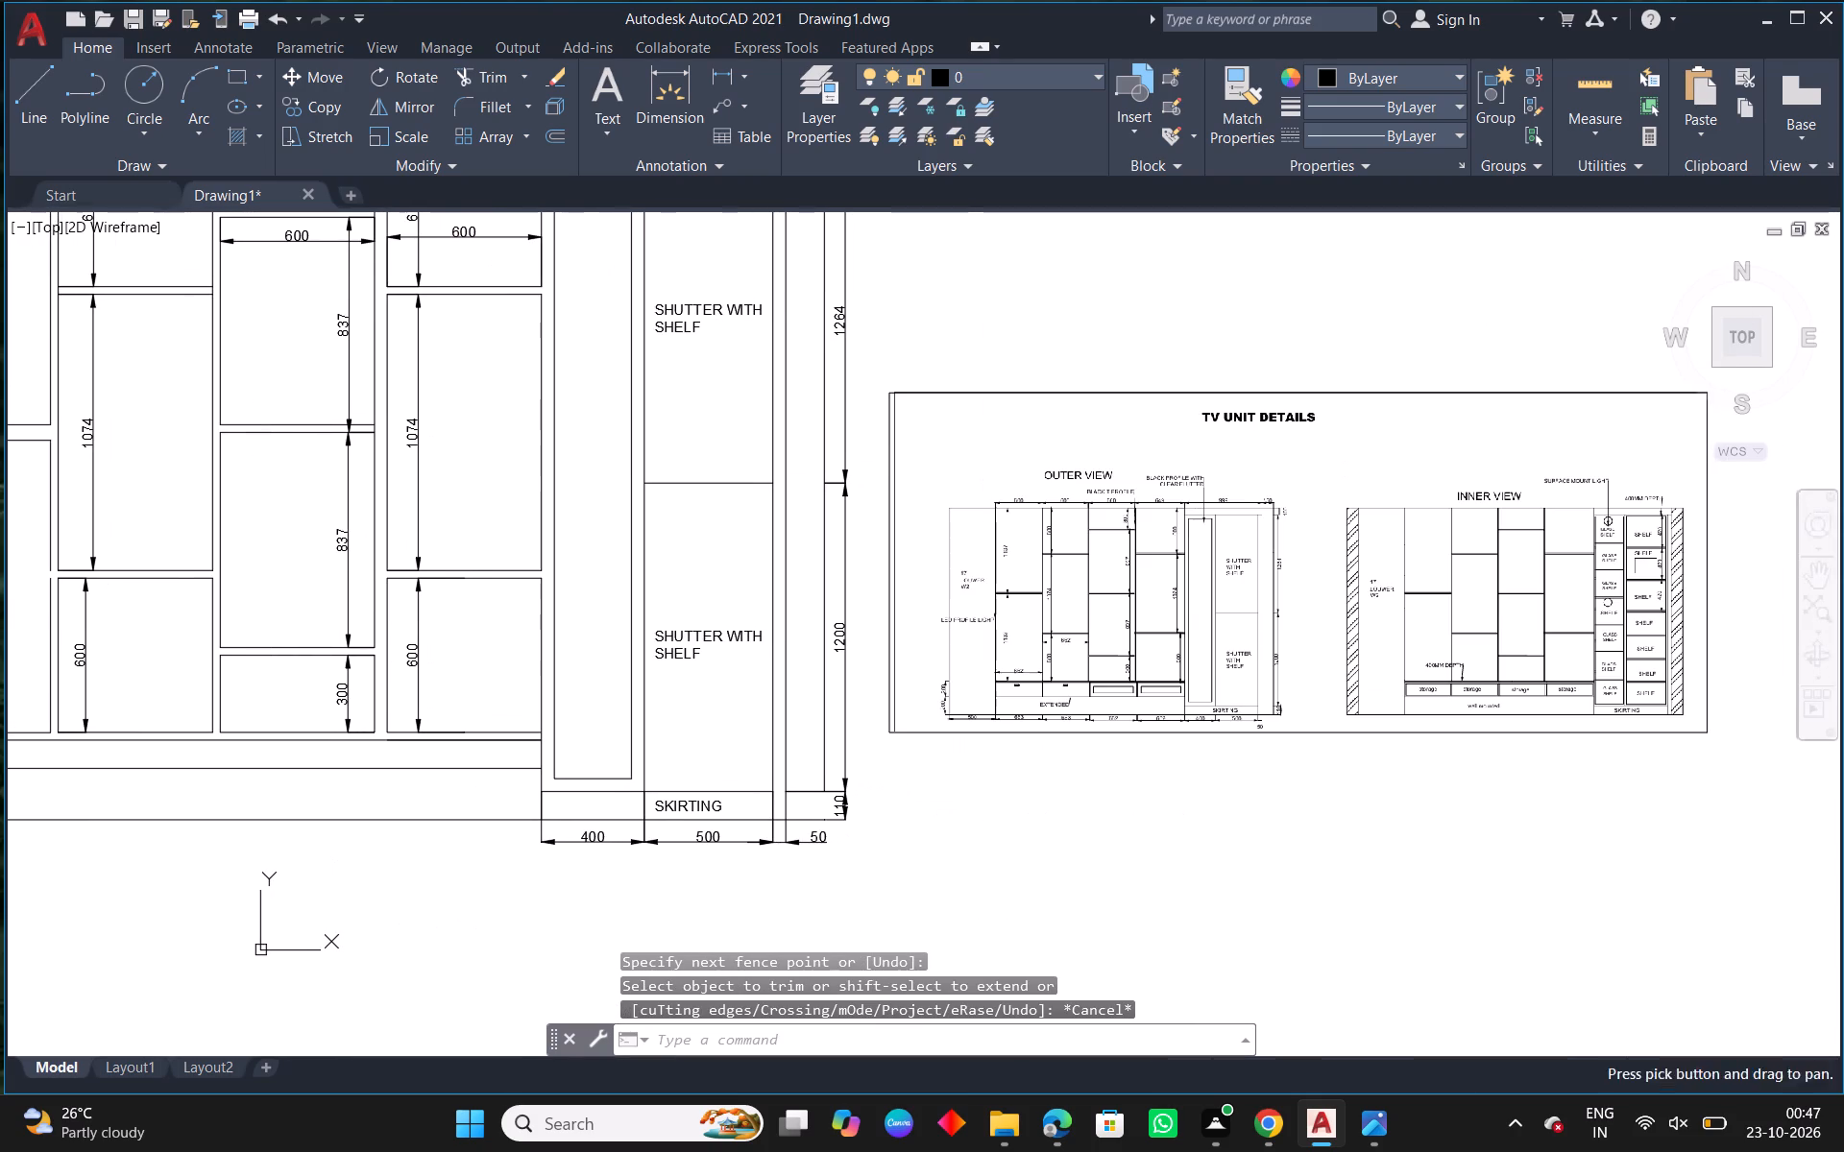
key(Escape)
Examine the drawer, base and skirting area in the reference image's outer view and compare it with the redrawn unit.
scroll(1351, 721, up, 1)
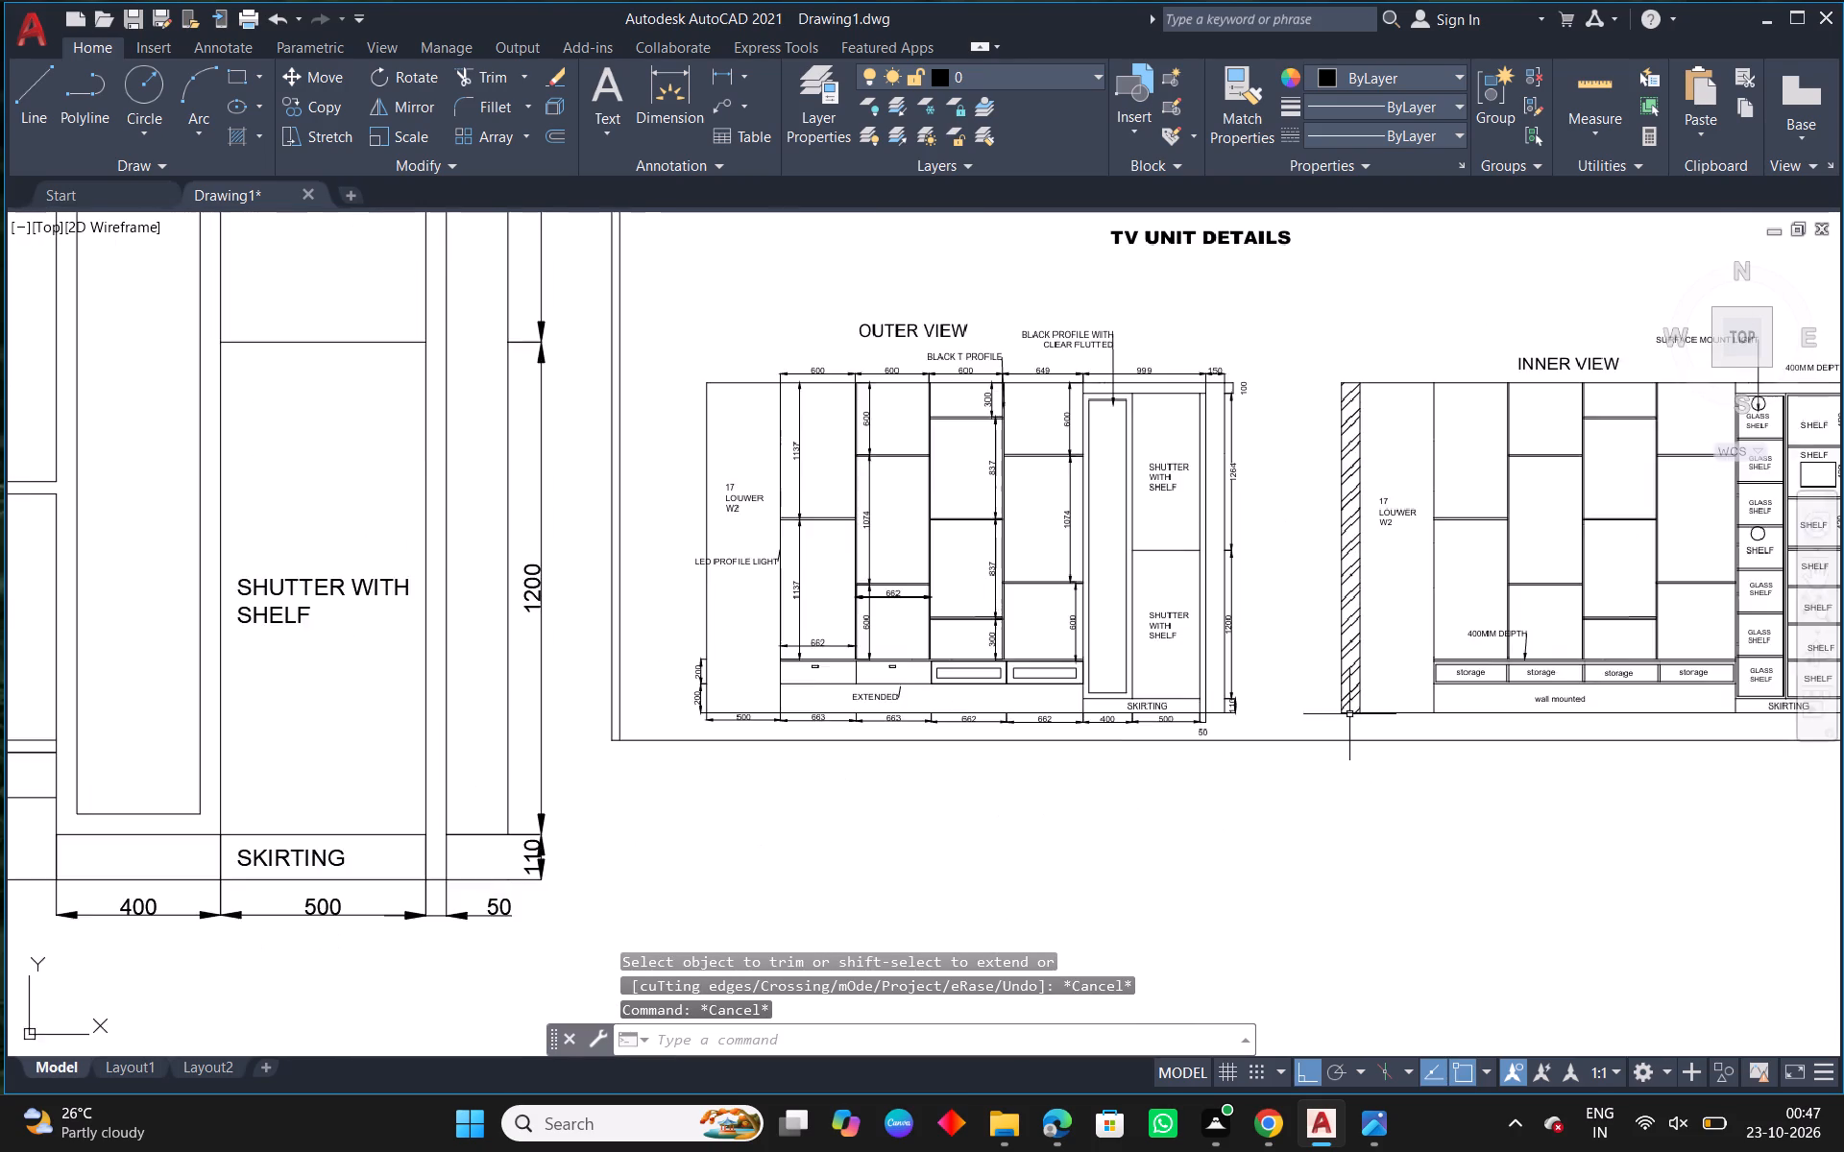
scroll(1349, 714, up, 1)
scroll(1039, 785, down, 1)
middle_drag(609, 776, 1203, 673)
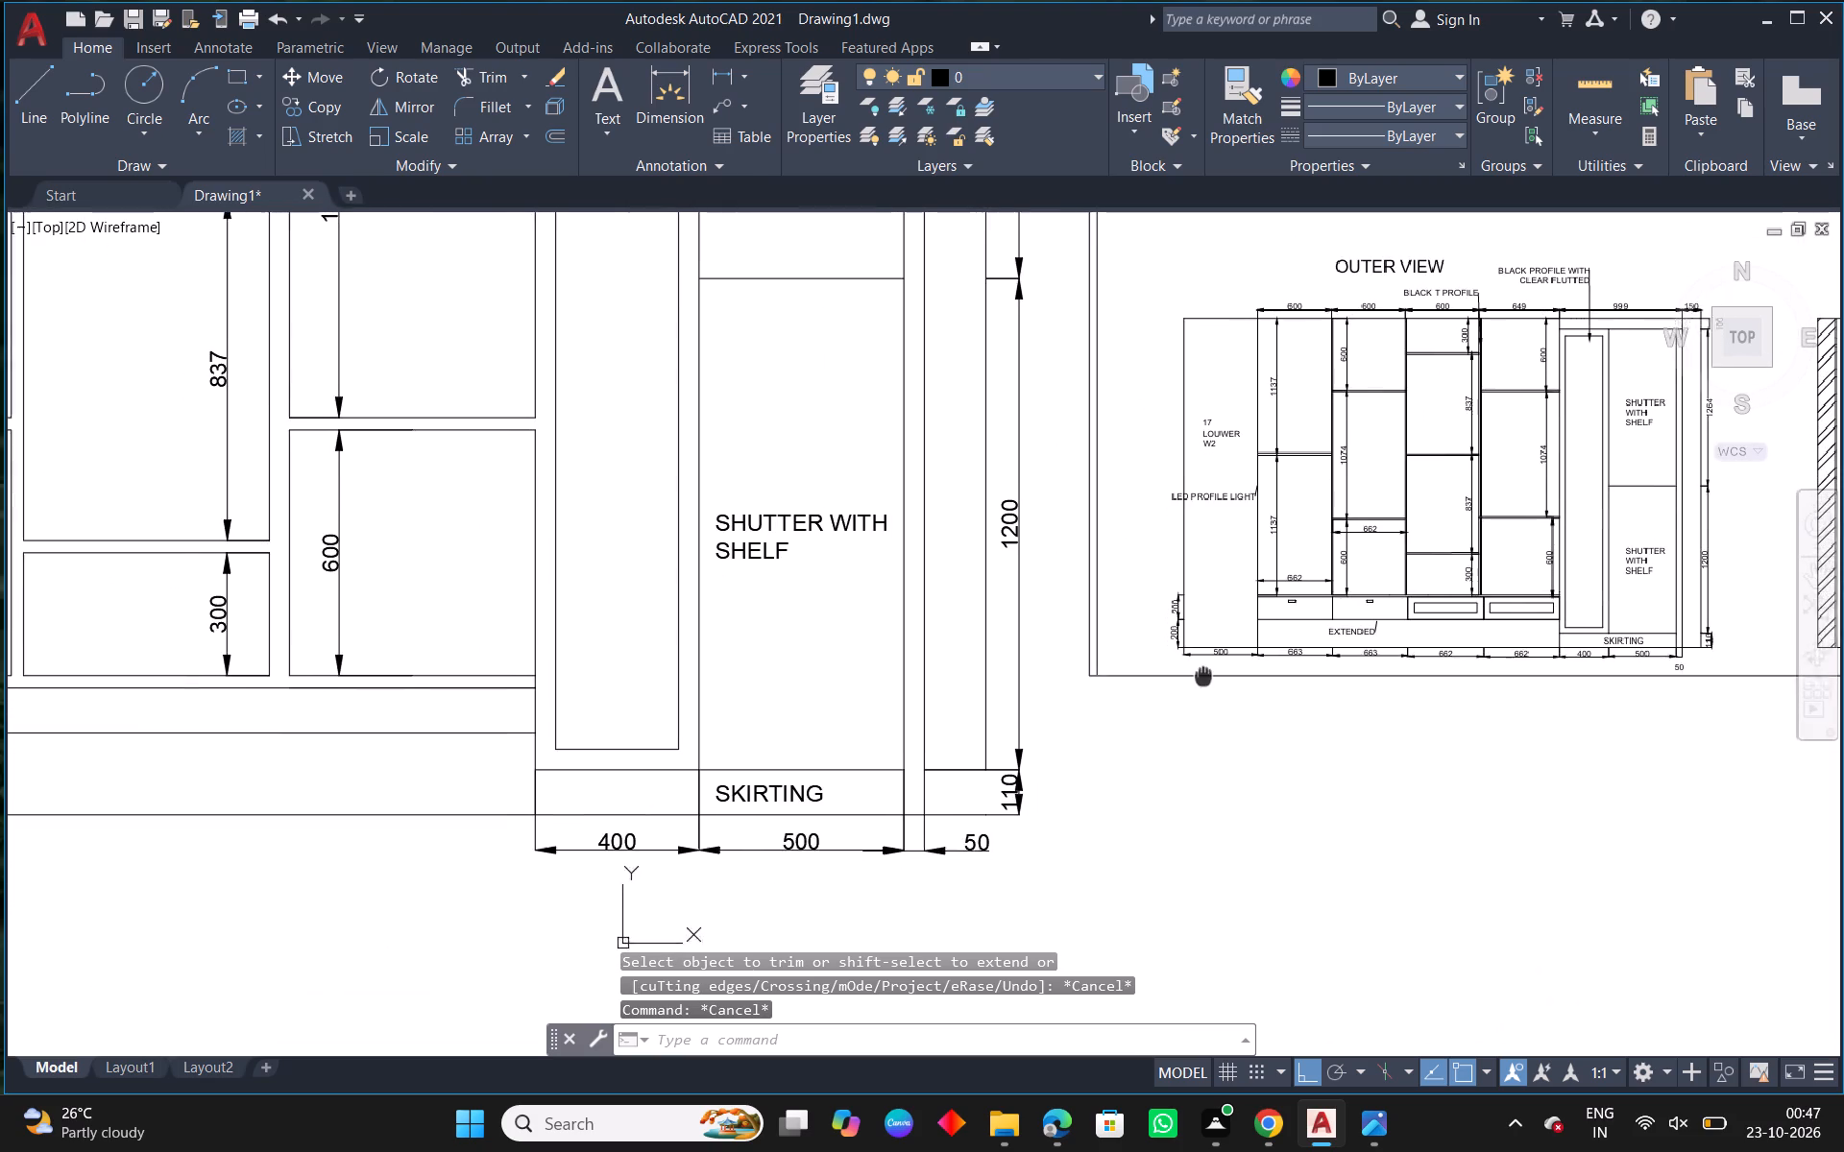
middle_drag(1203, 673, 1202, 647)
key(Escape)
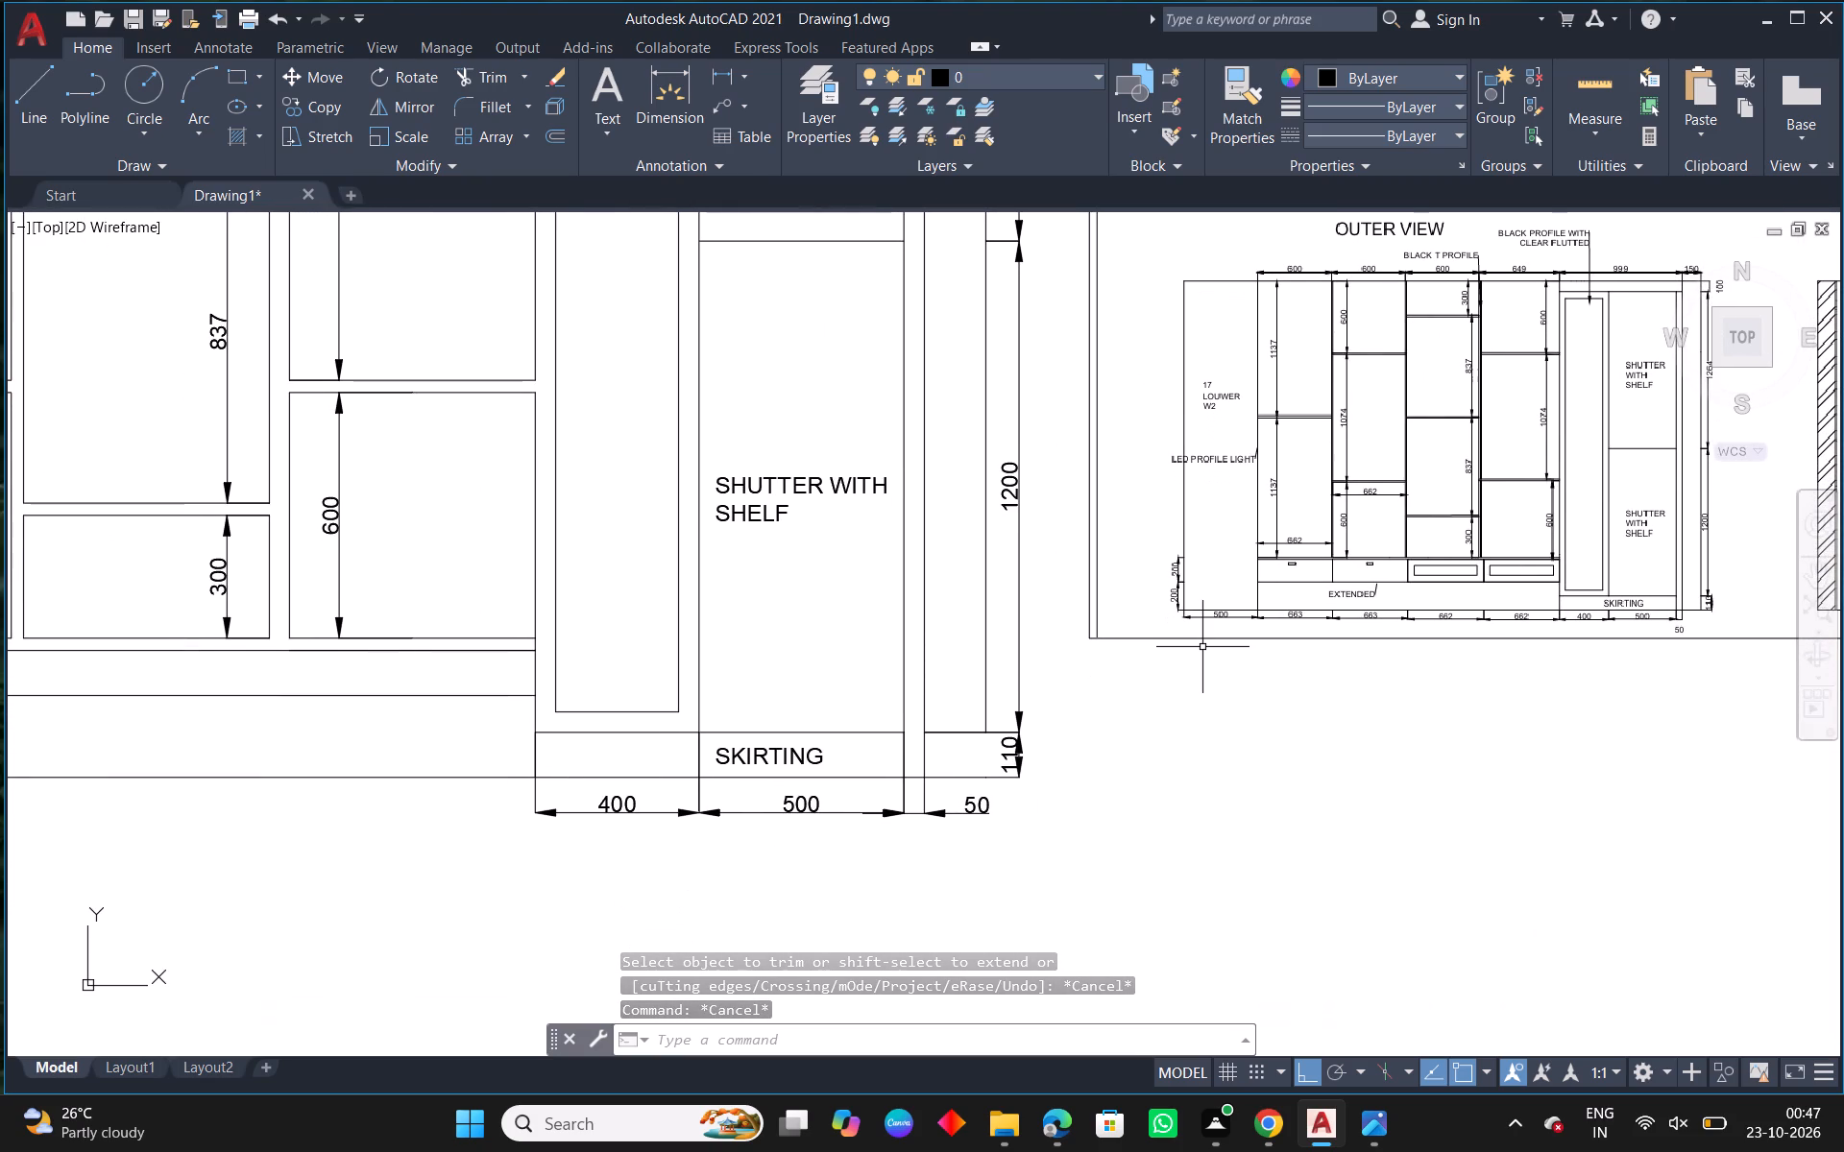
scroll(1202, 647, down, 1)
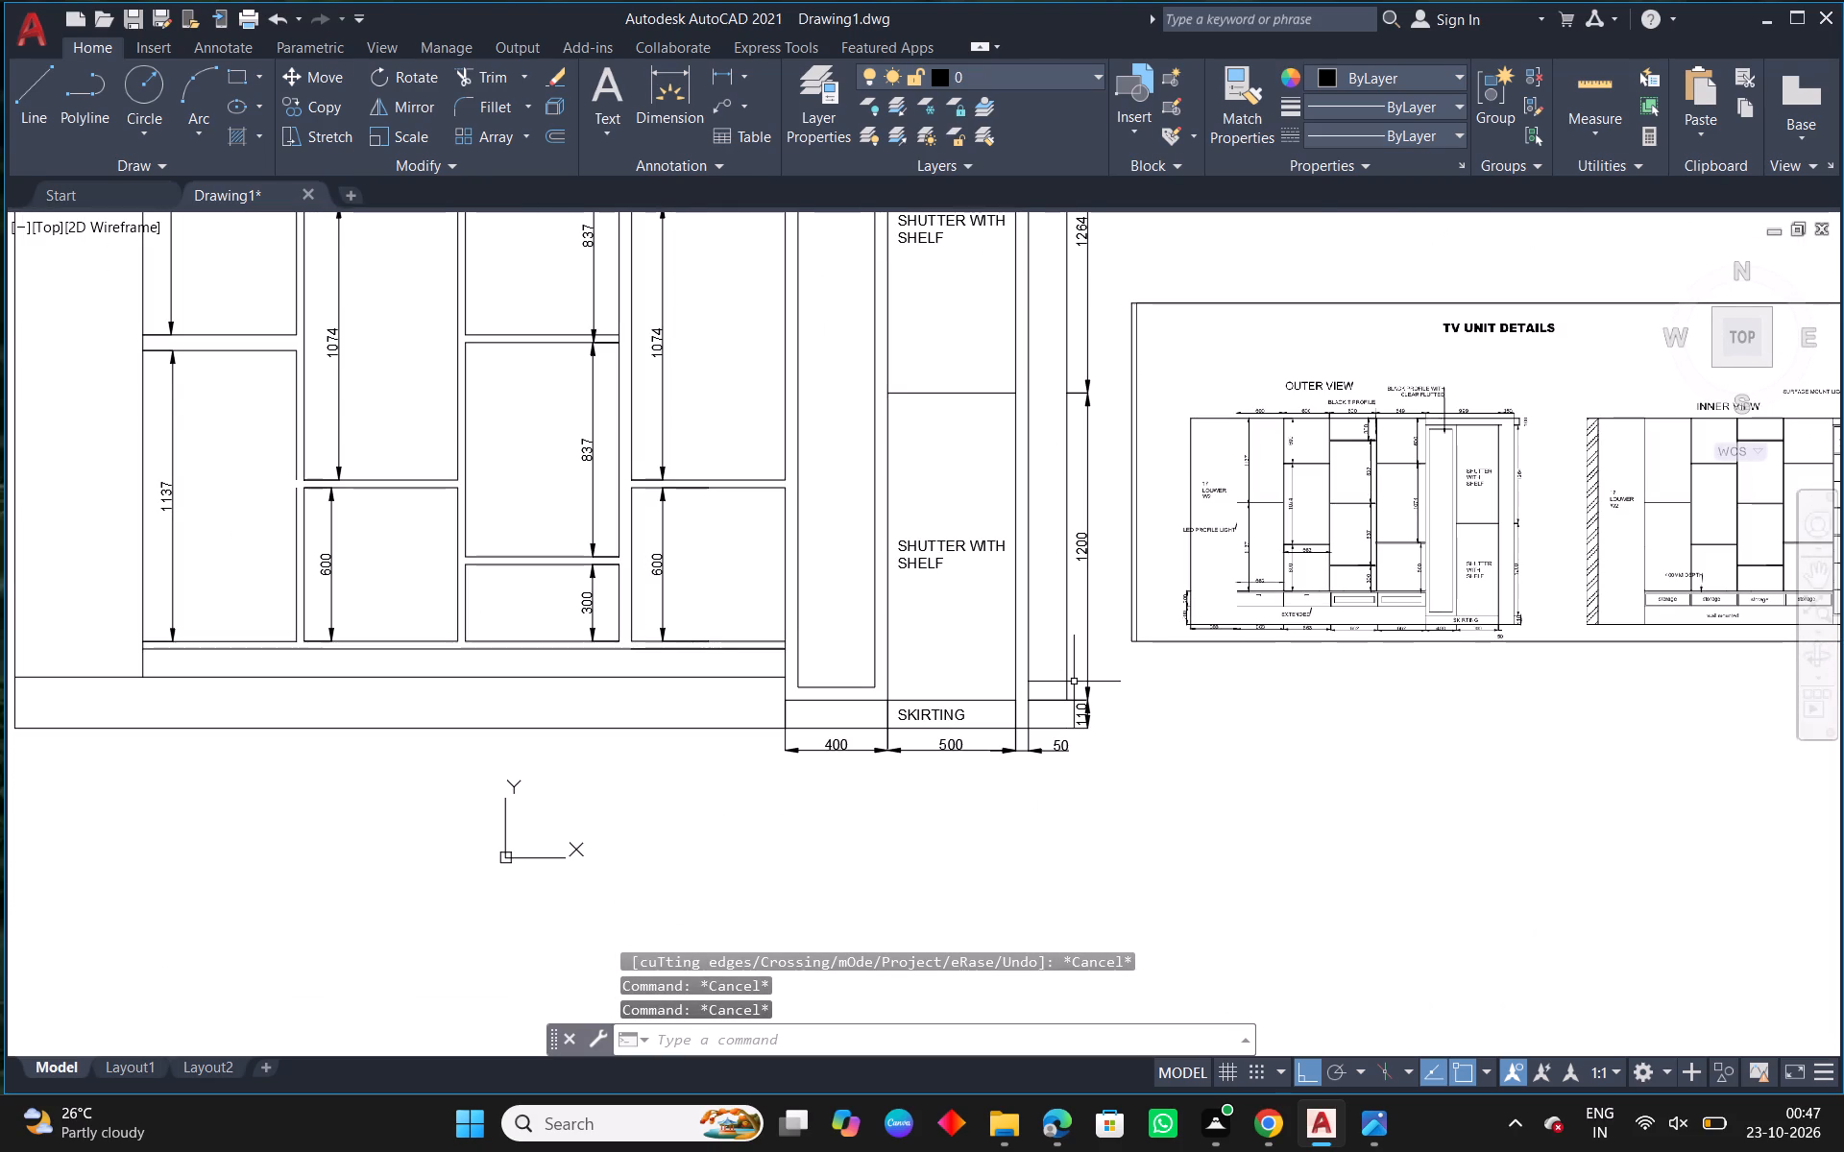
Erase the duplicate line segment on the drawer section's top line beneath the fourth bay's 600-high compartment.
scroll(609, 655, up, 2)
click(697, 641)
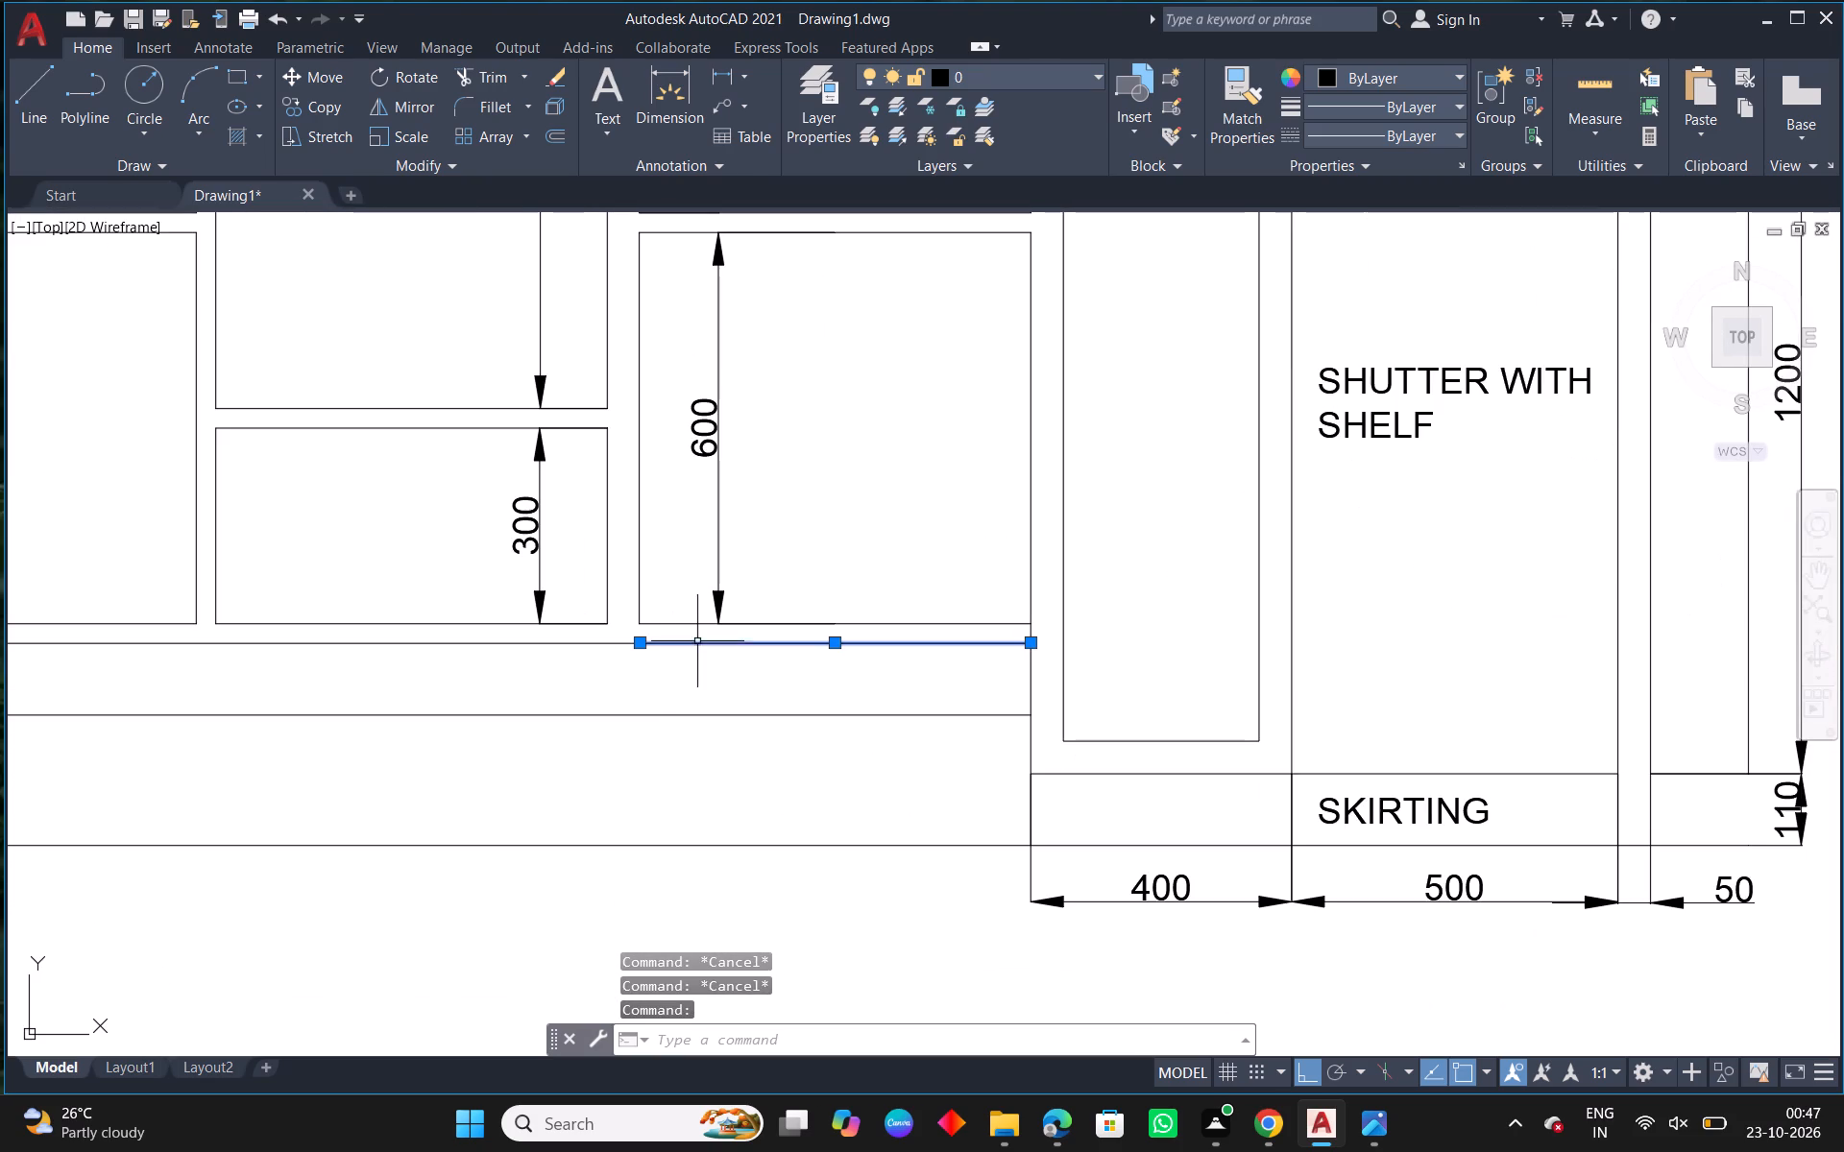
click(551, 75)
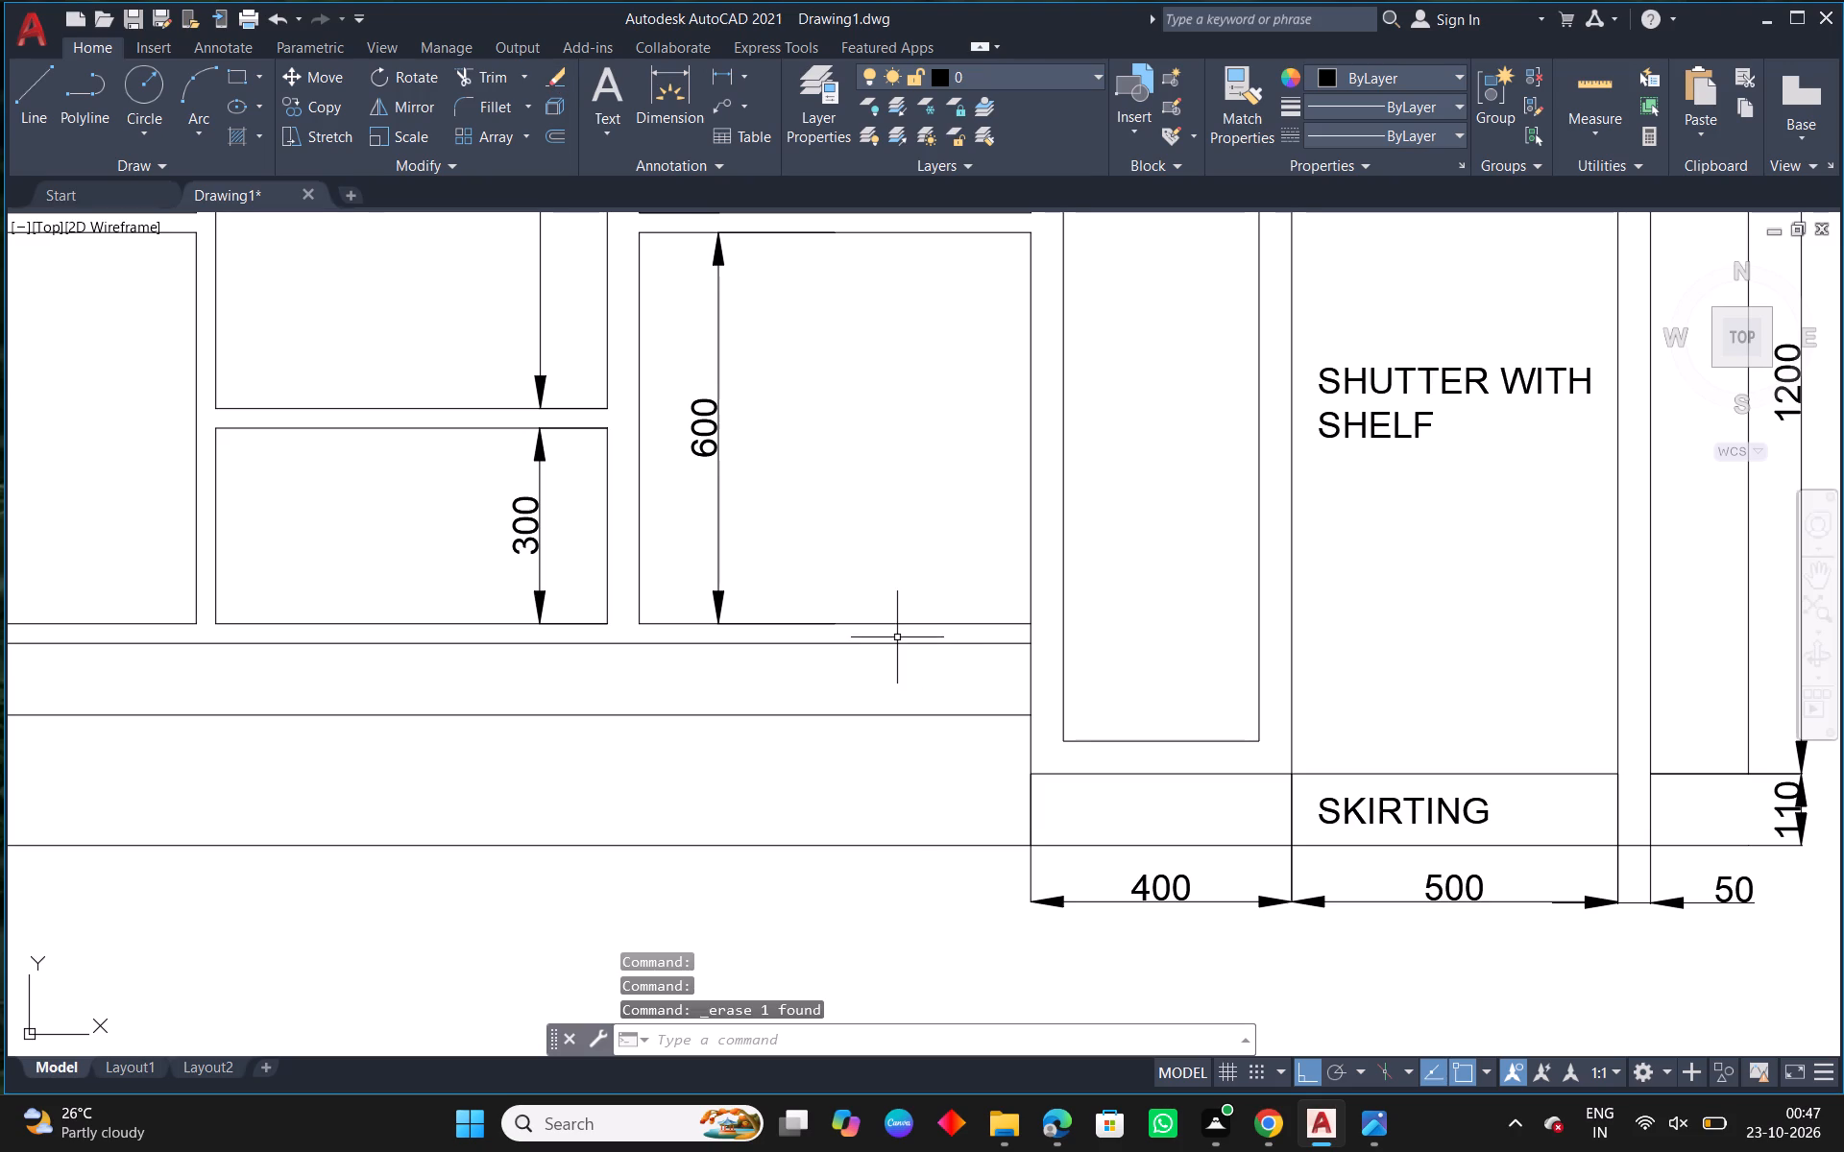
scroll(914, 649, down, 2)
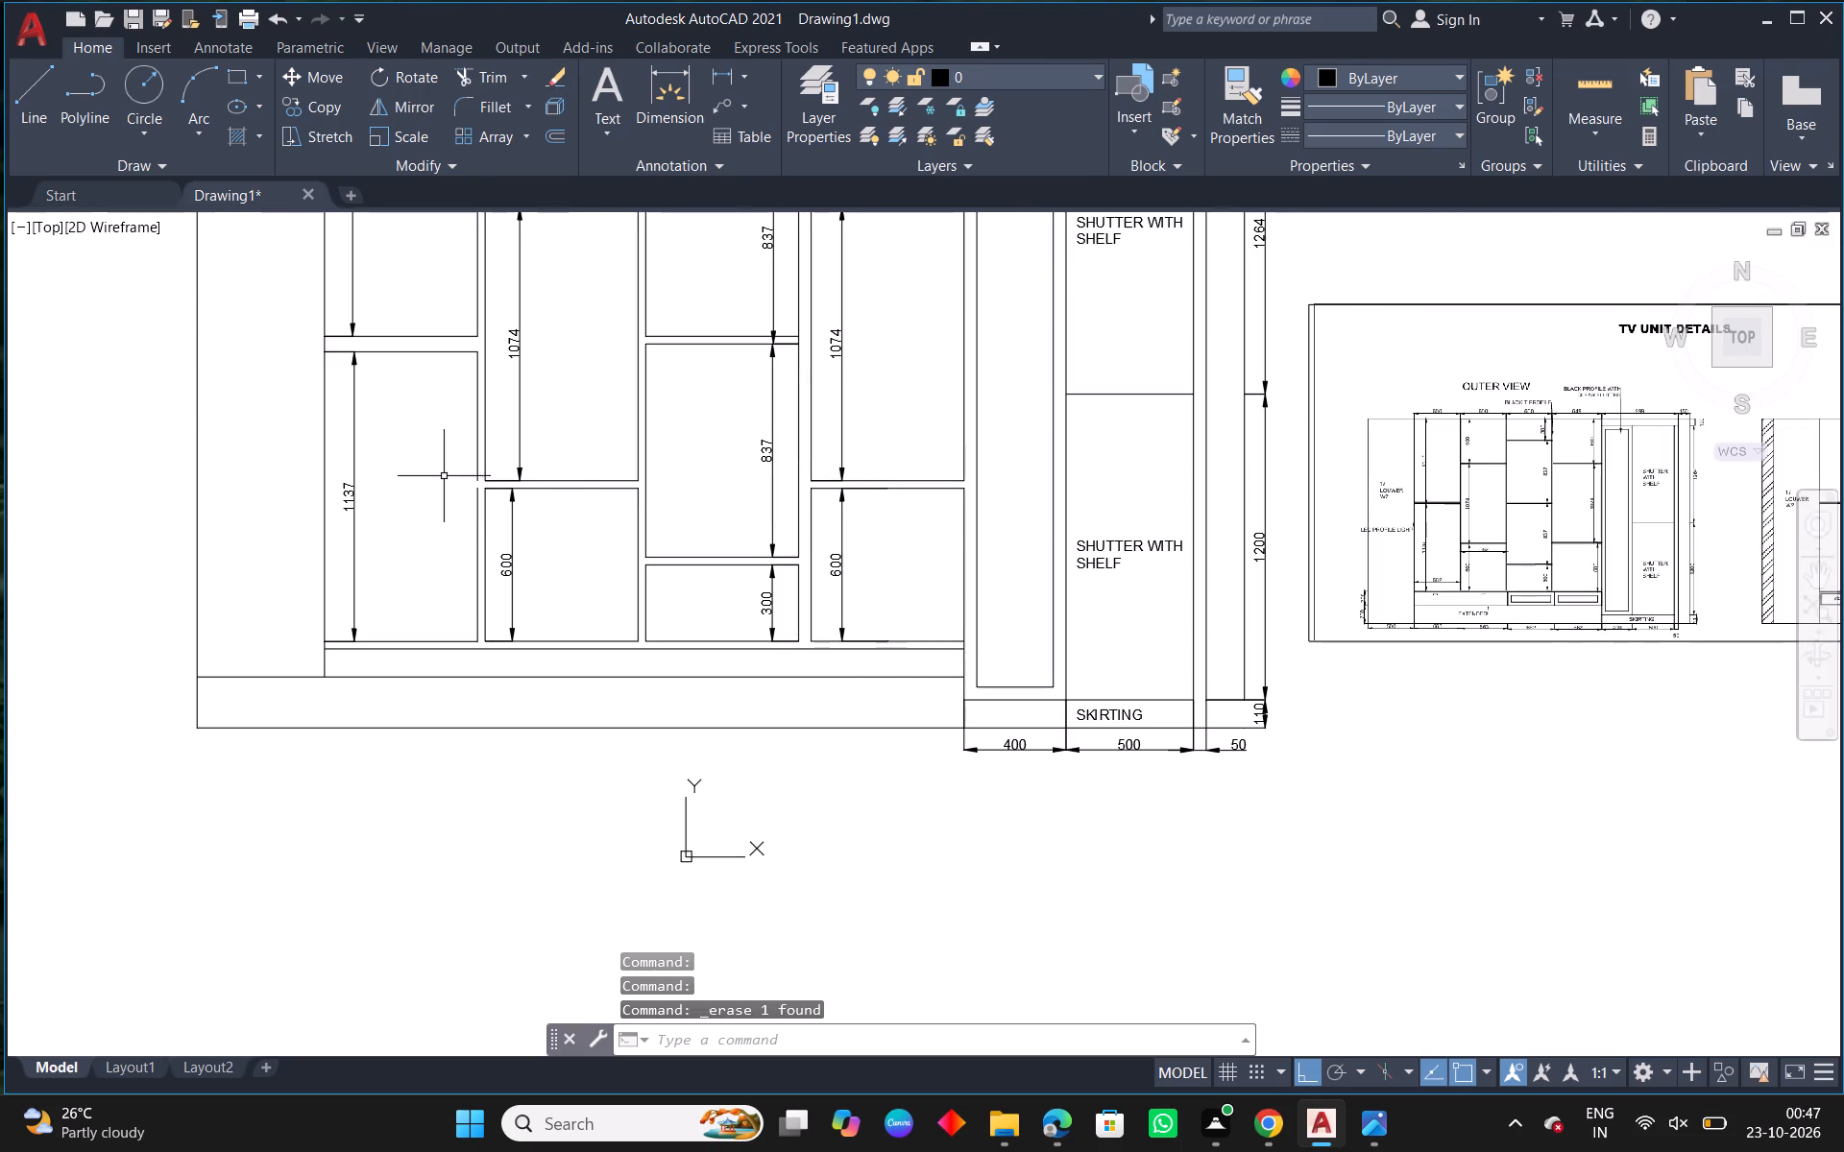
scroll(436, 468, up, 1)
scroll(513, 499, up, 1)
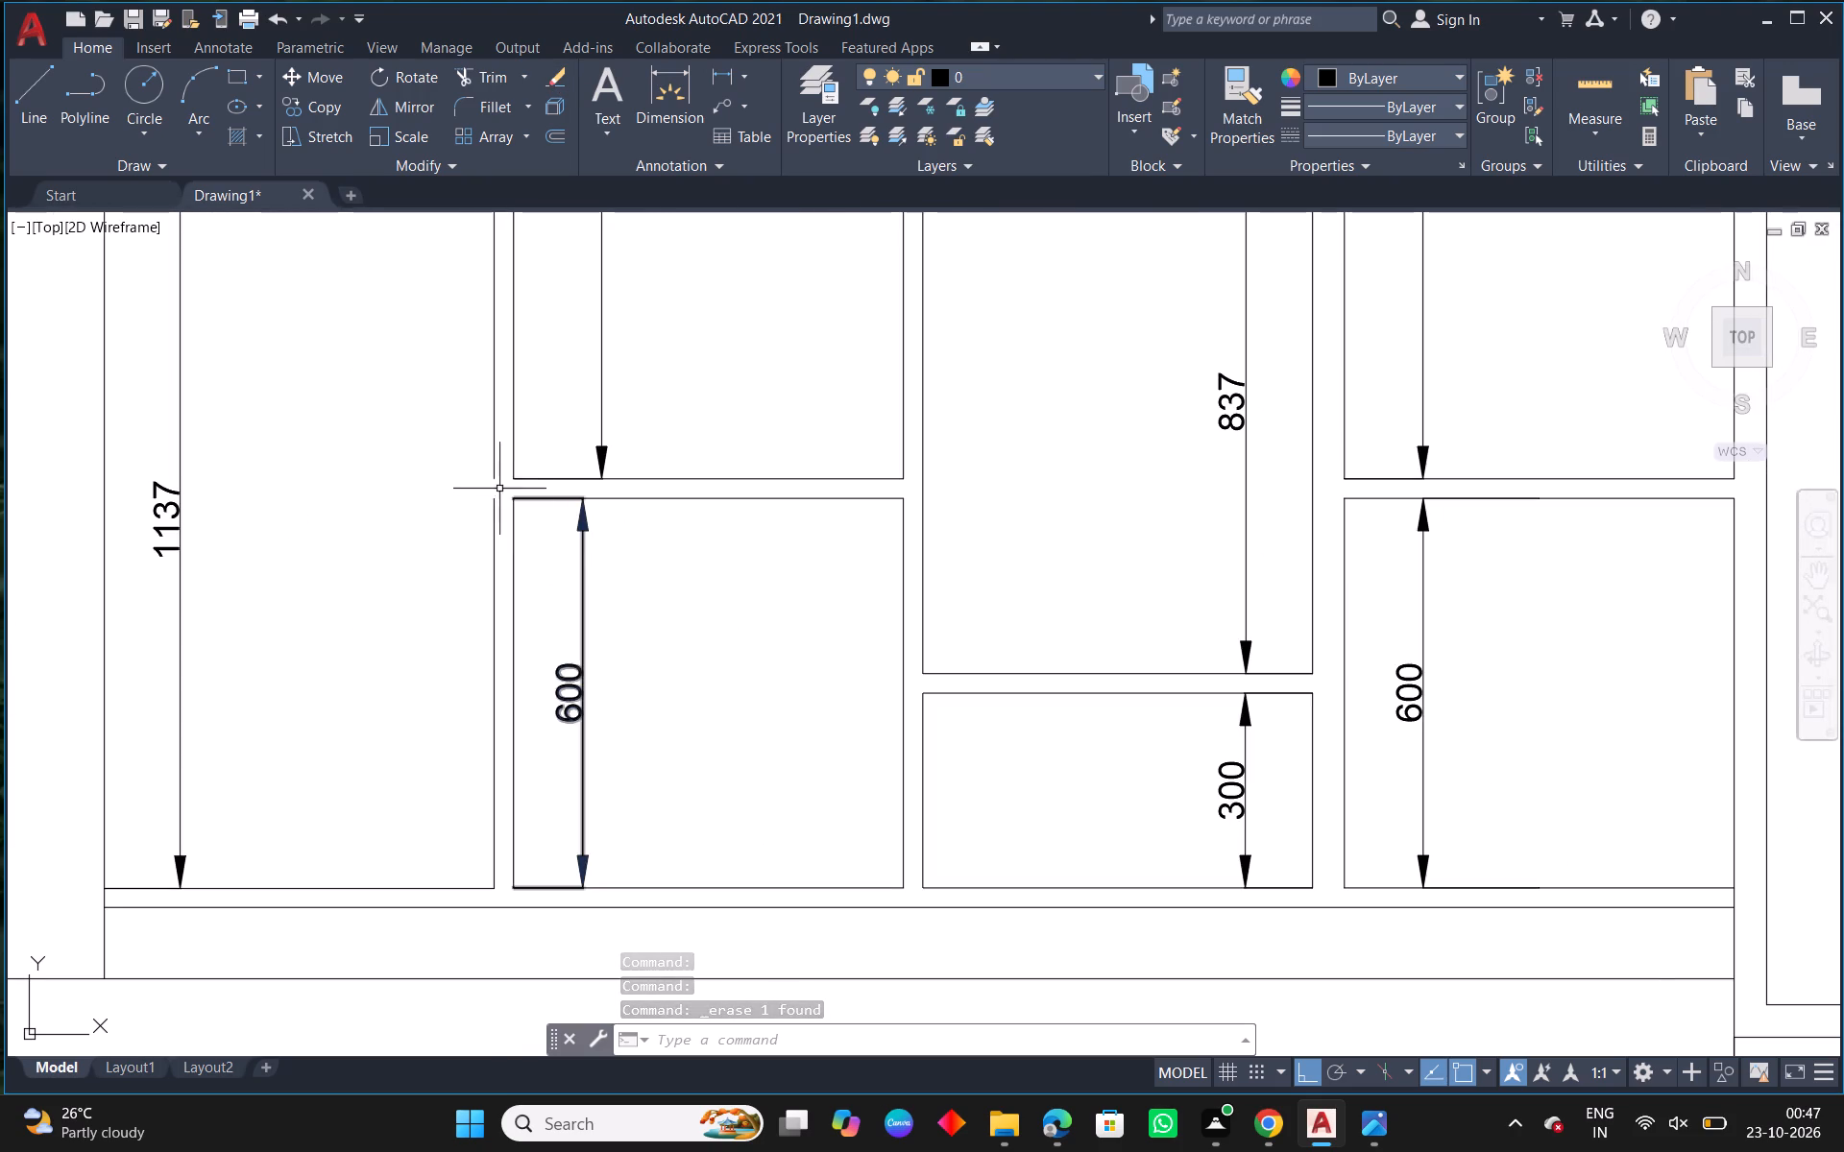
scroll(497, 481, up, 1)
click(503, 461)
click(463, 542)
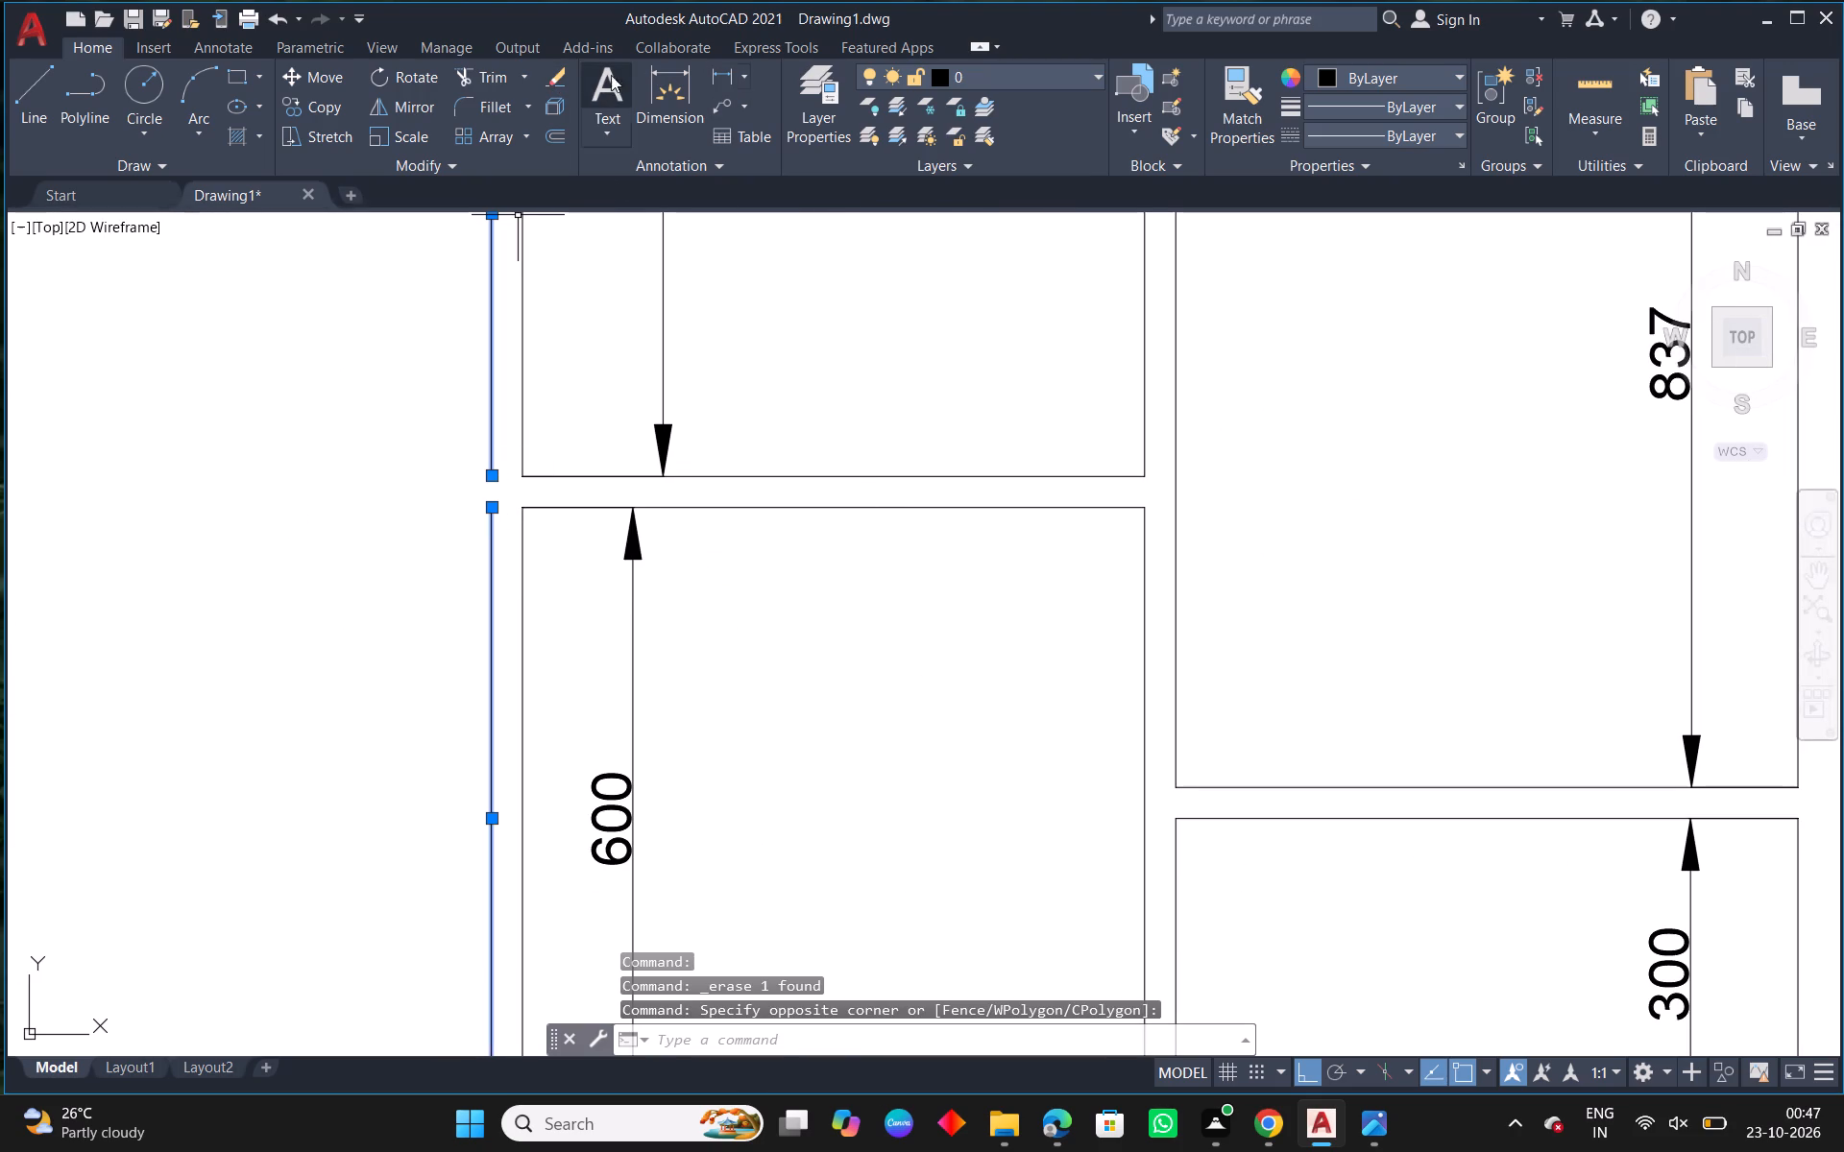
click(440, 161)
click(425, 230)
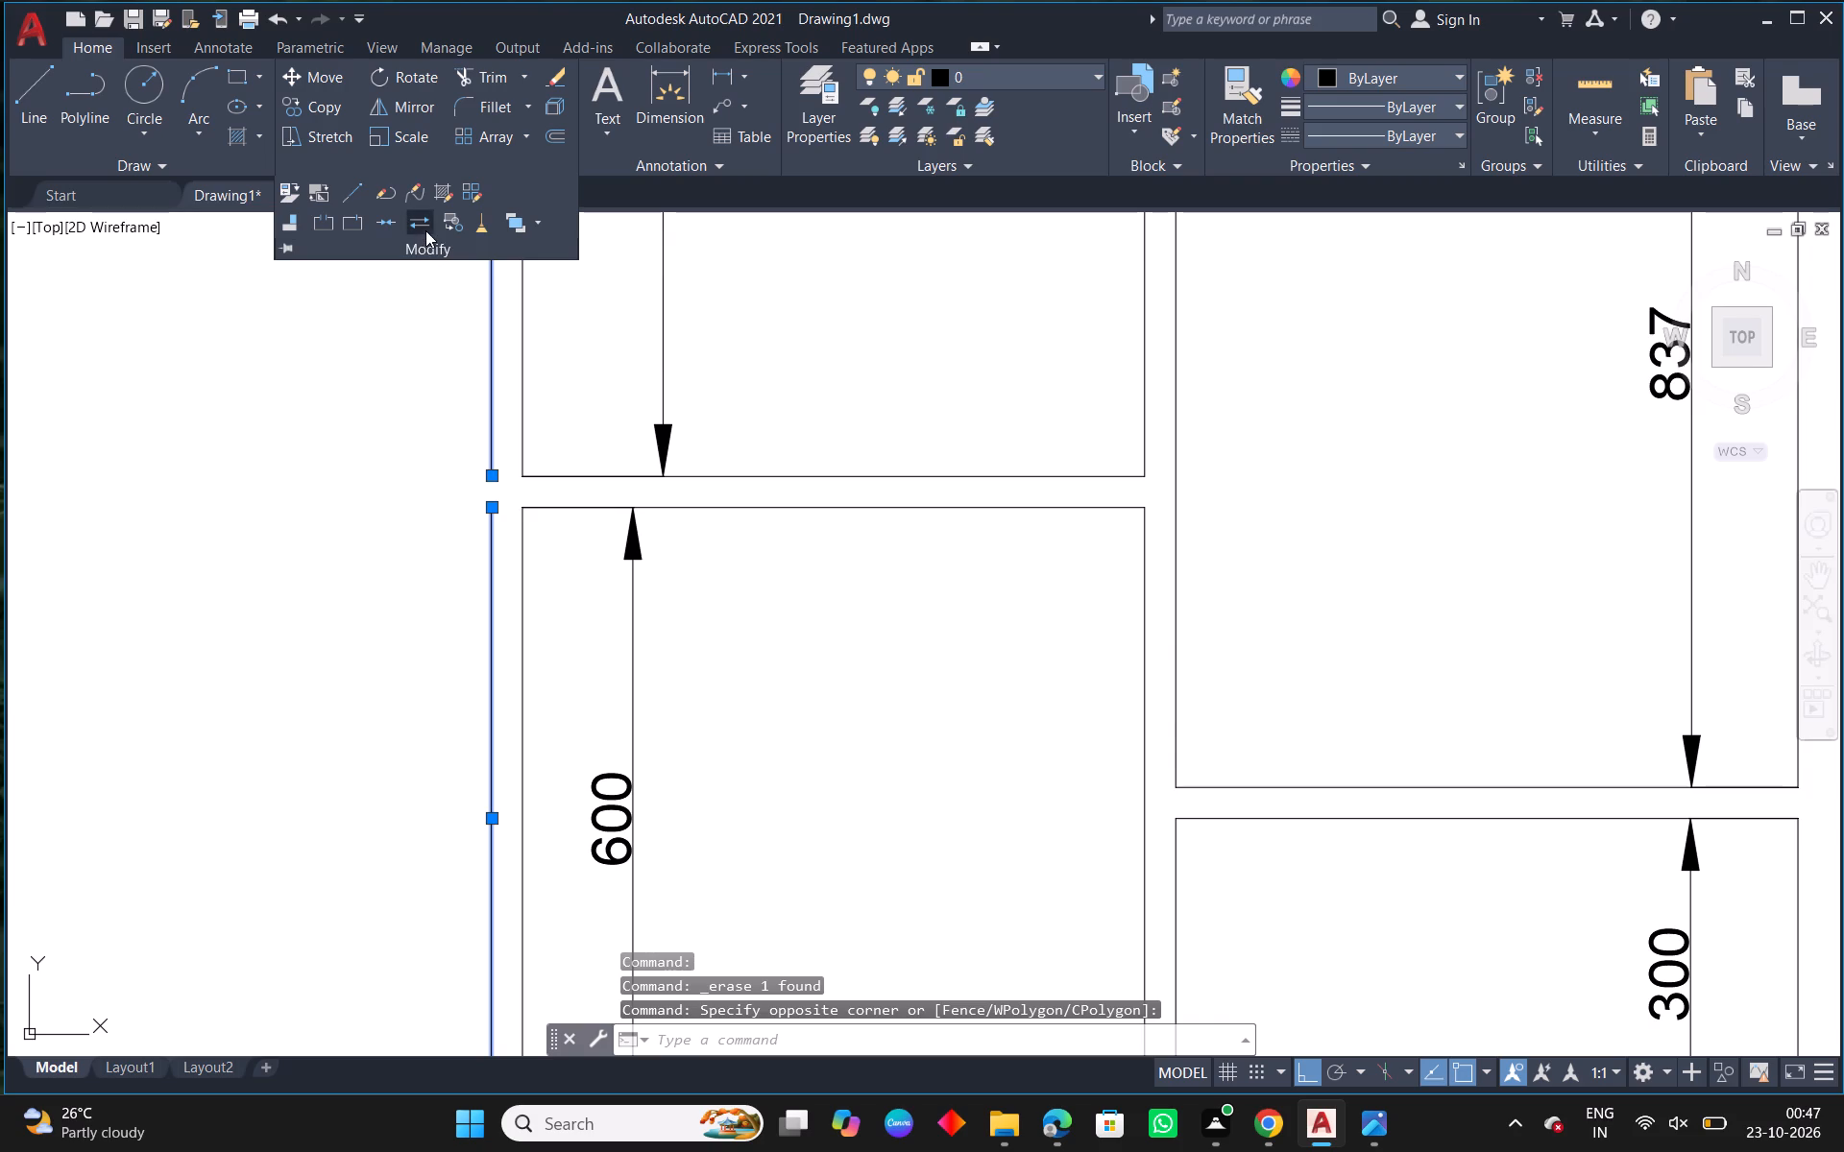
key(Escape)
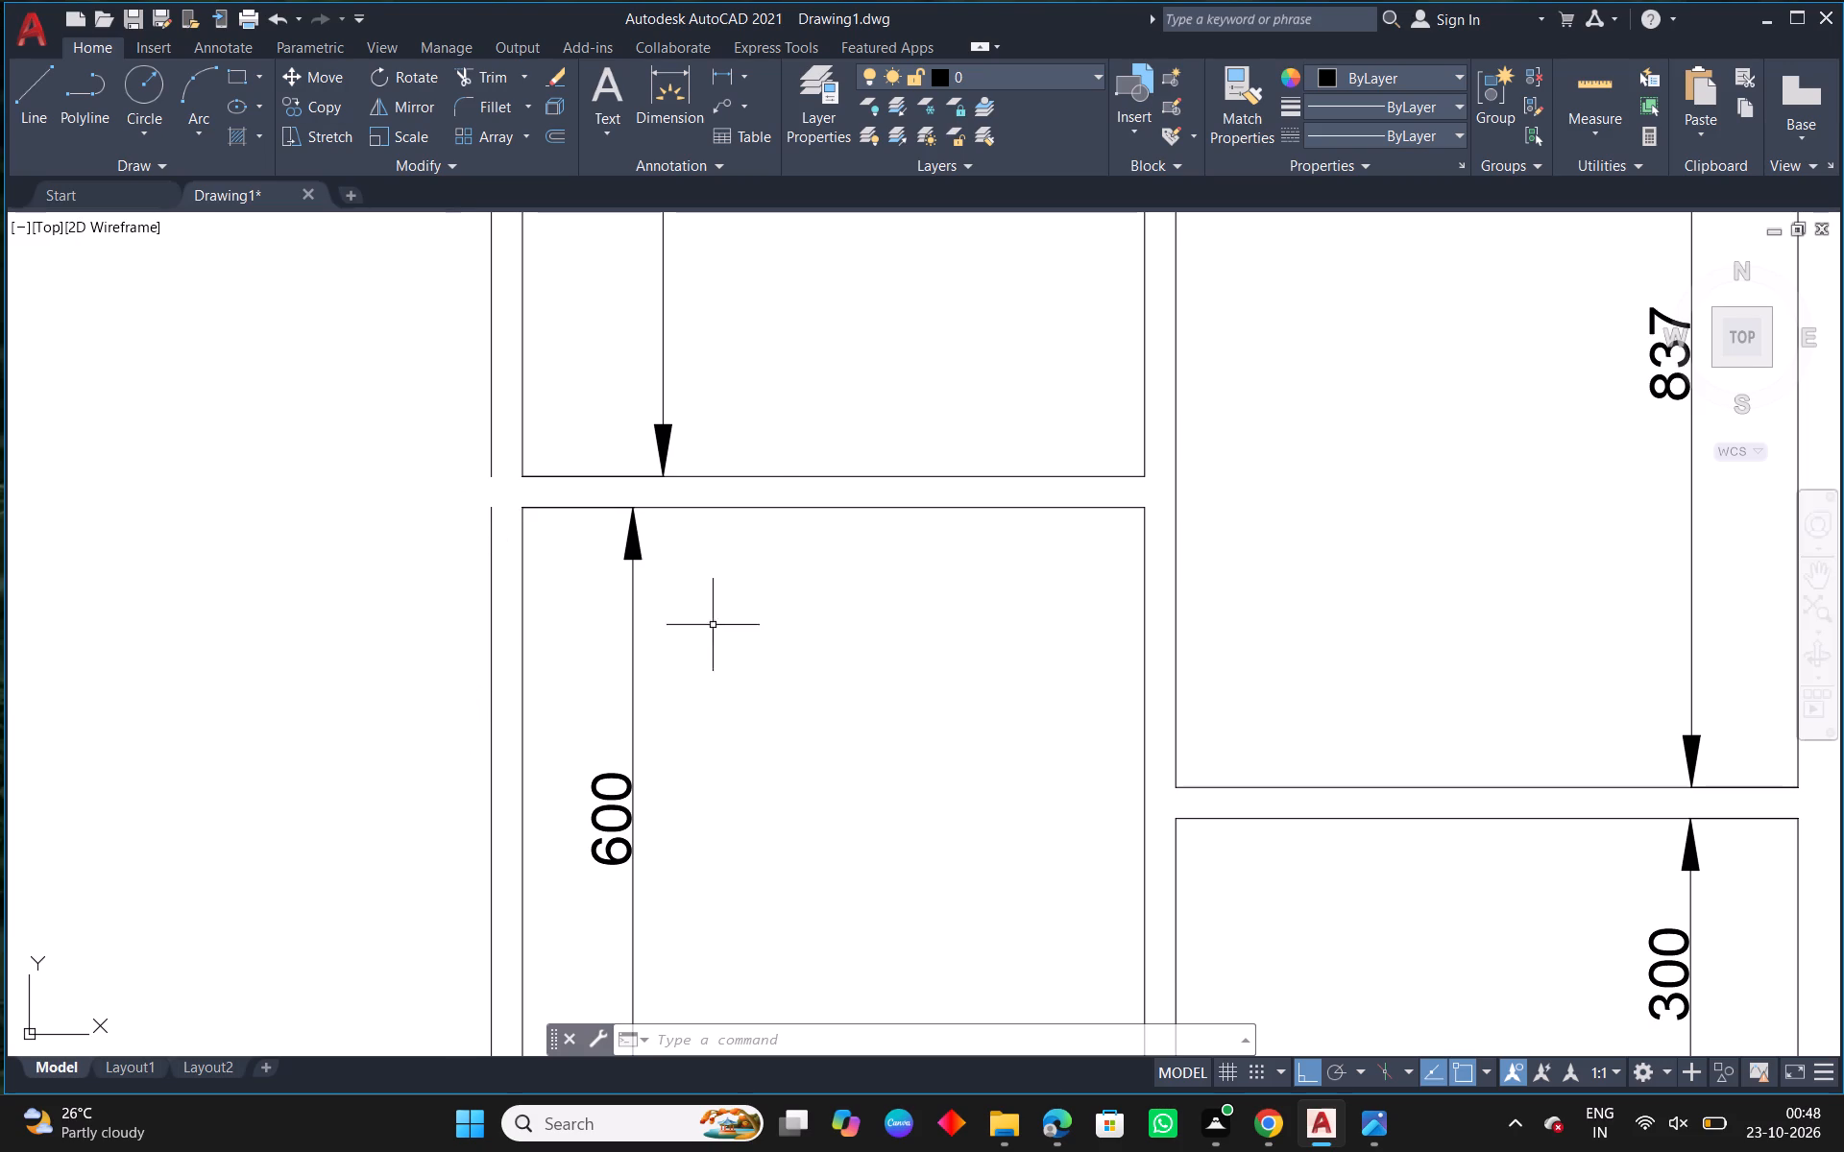
Join the two broken vertical segments between the first and second bays, level with the top of the 600-high compartment, into one line.
click(448, 170)
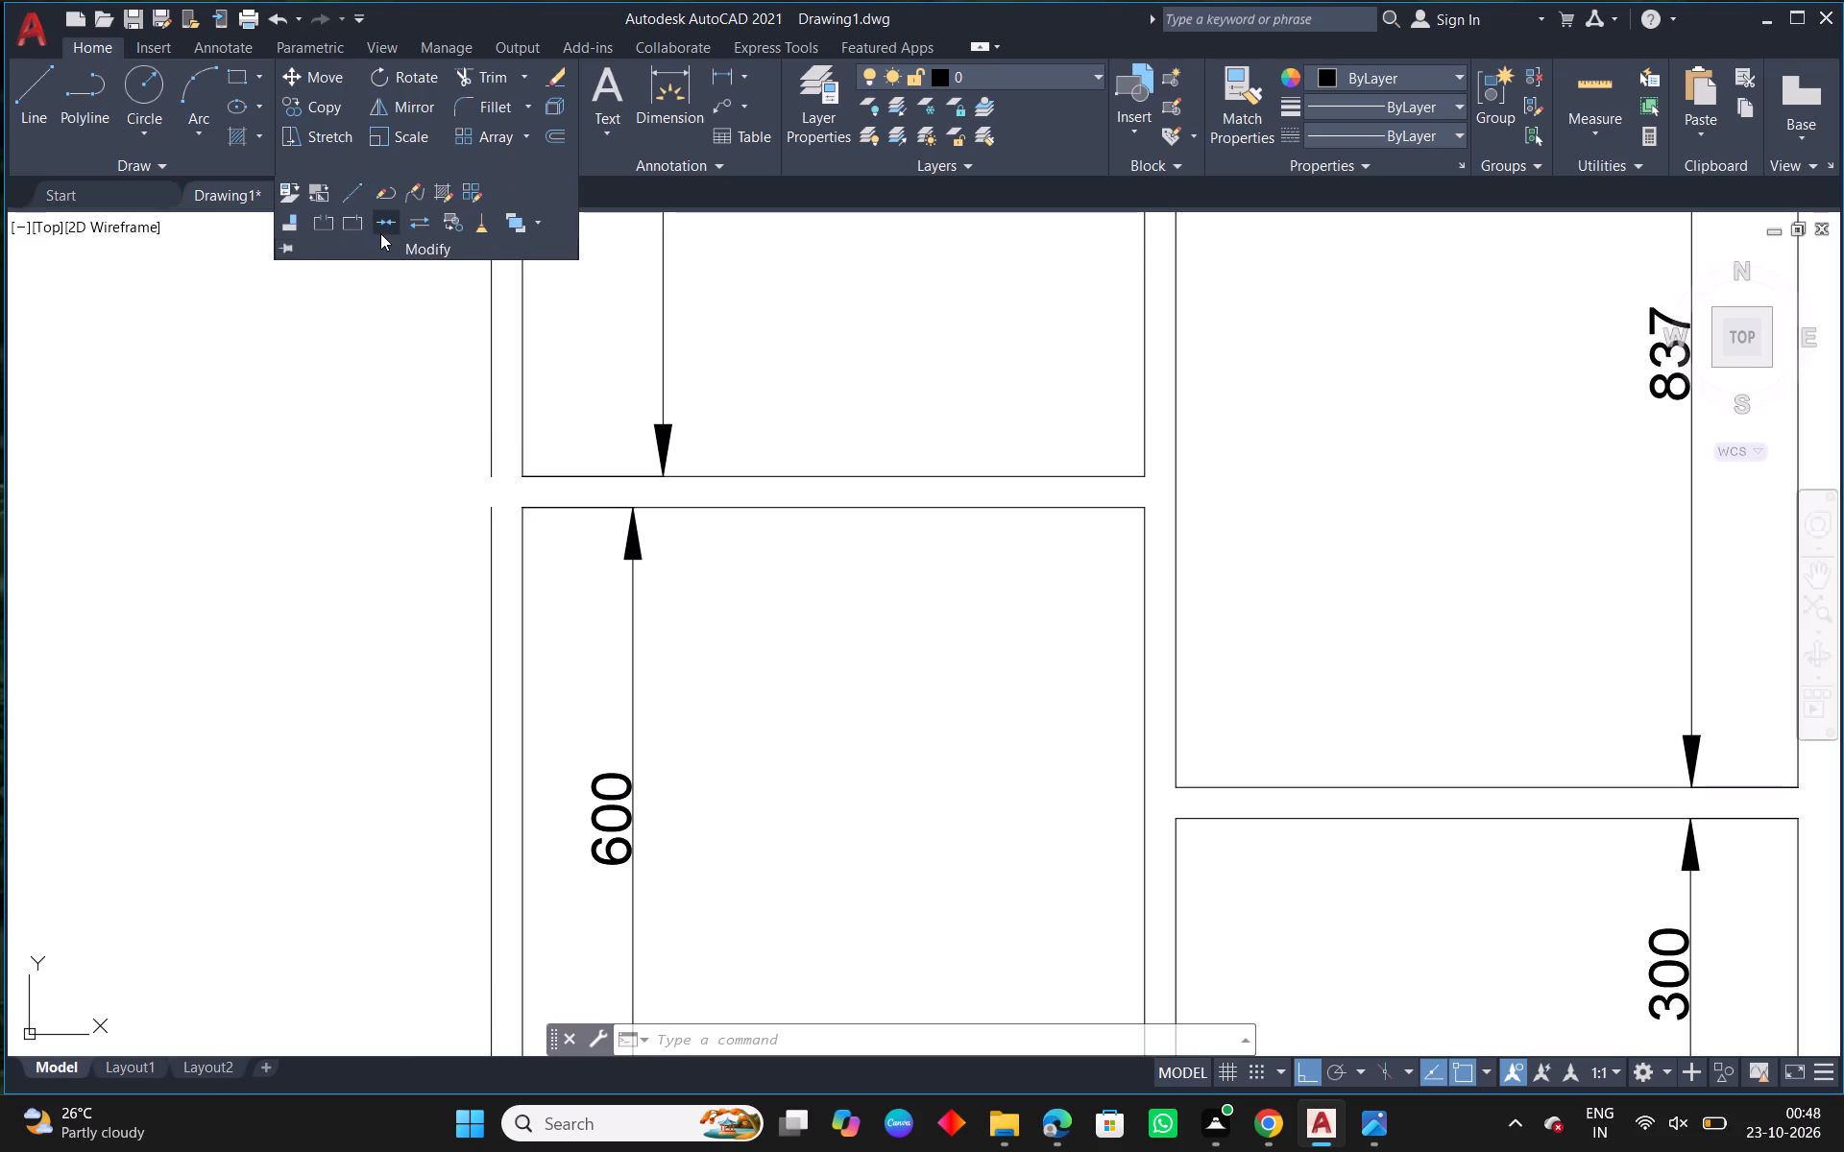
click(382, 227)
click(497, 444)
click(464, 568)
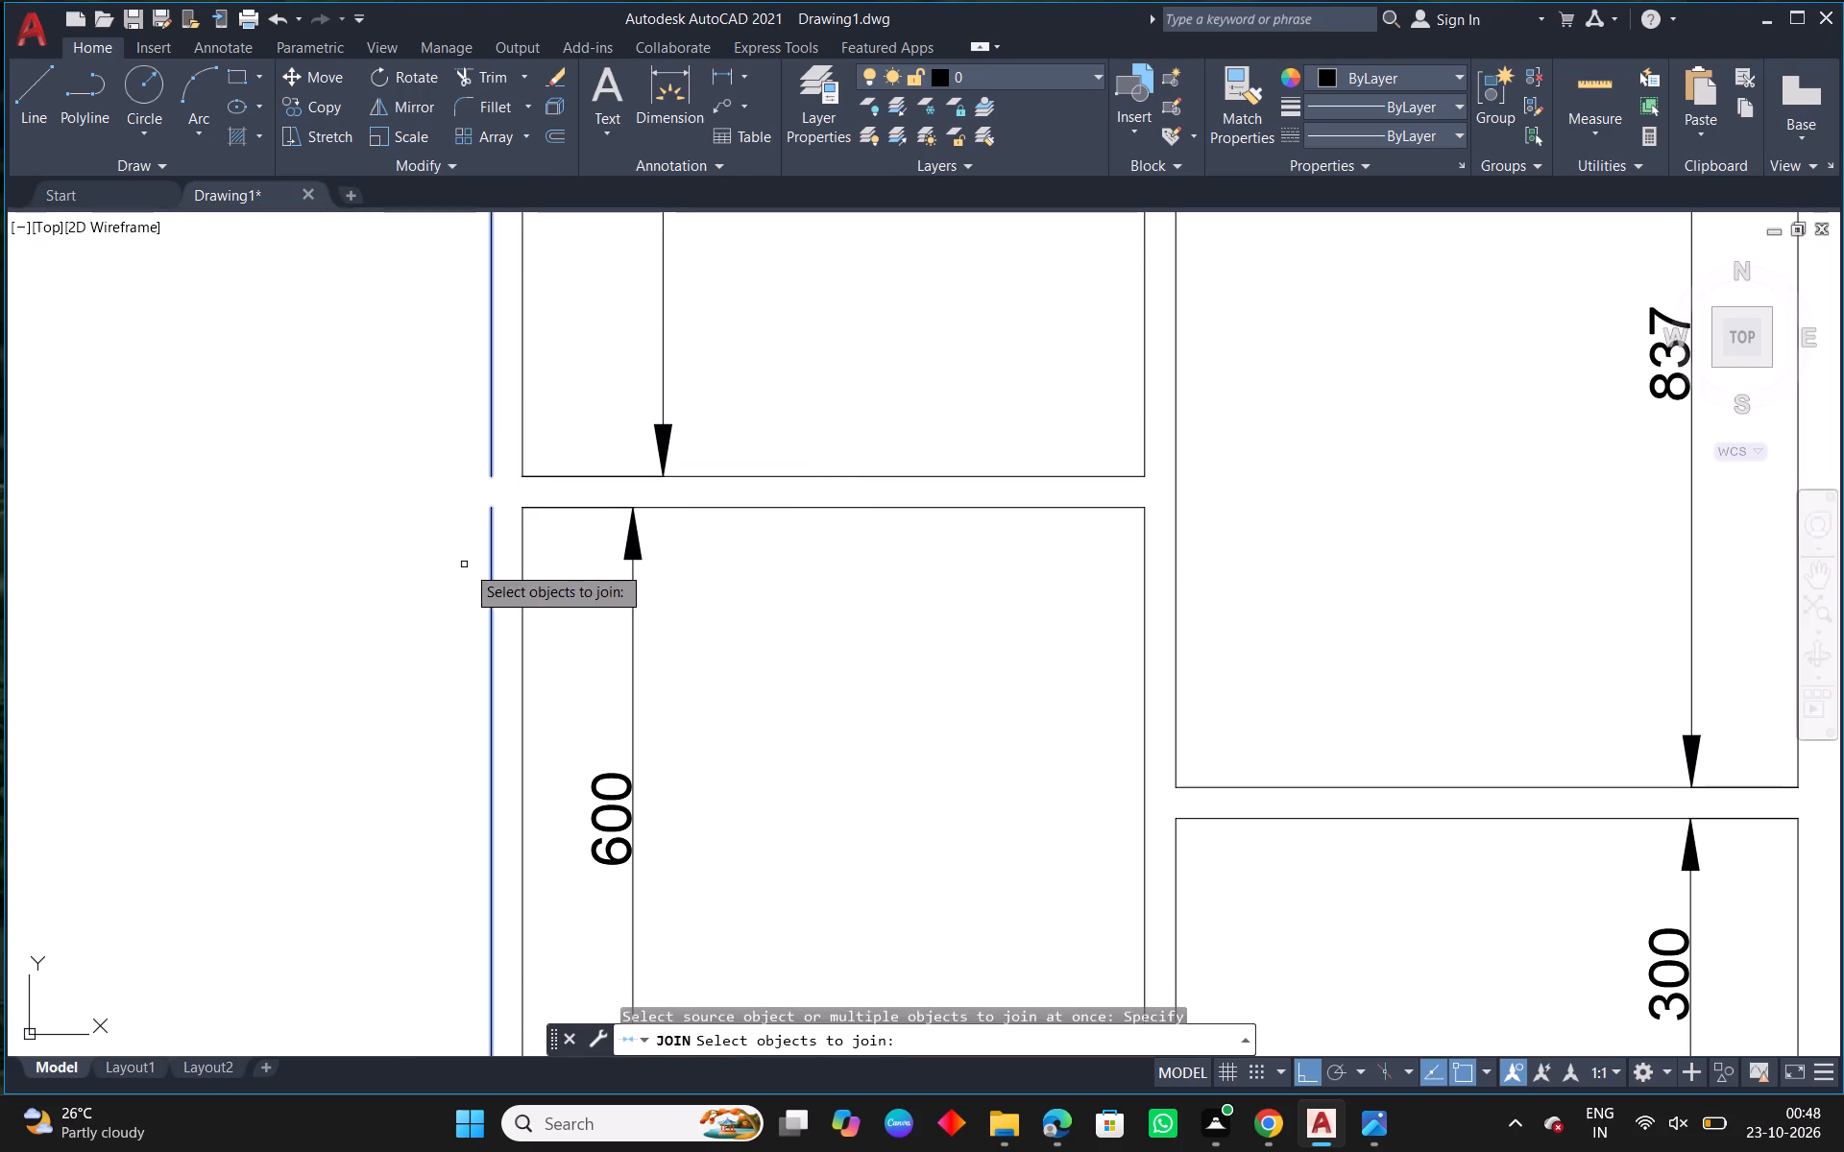
right_click(467, 564)
scroll(486, 542, down, 3)
middle_drag(638, 644, 690, 593)
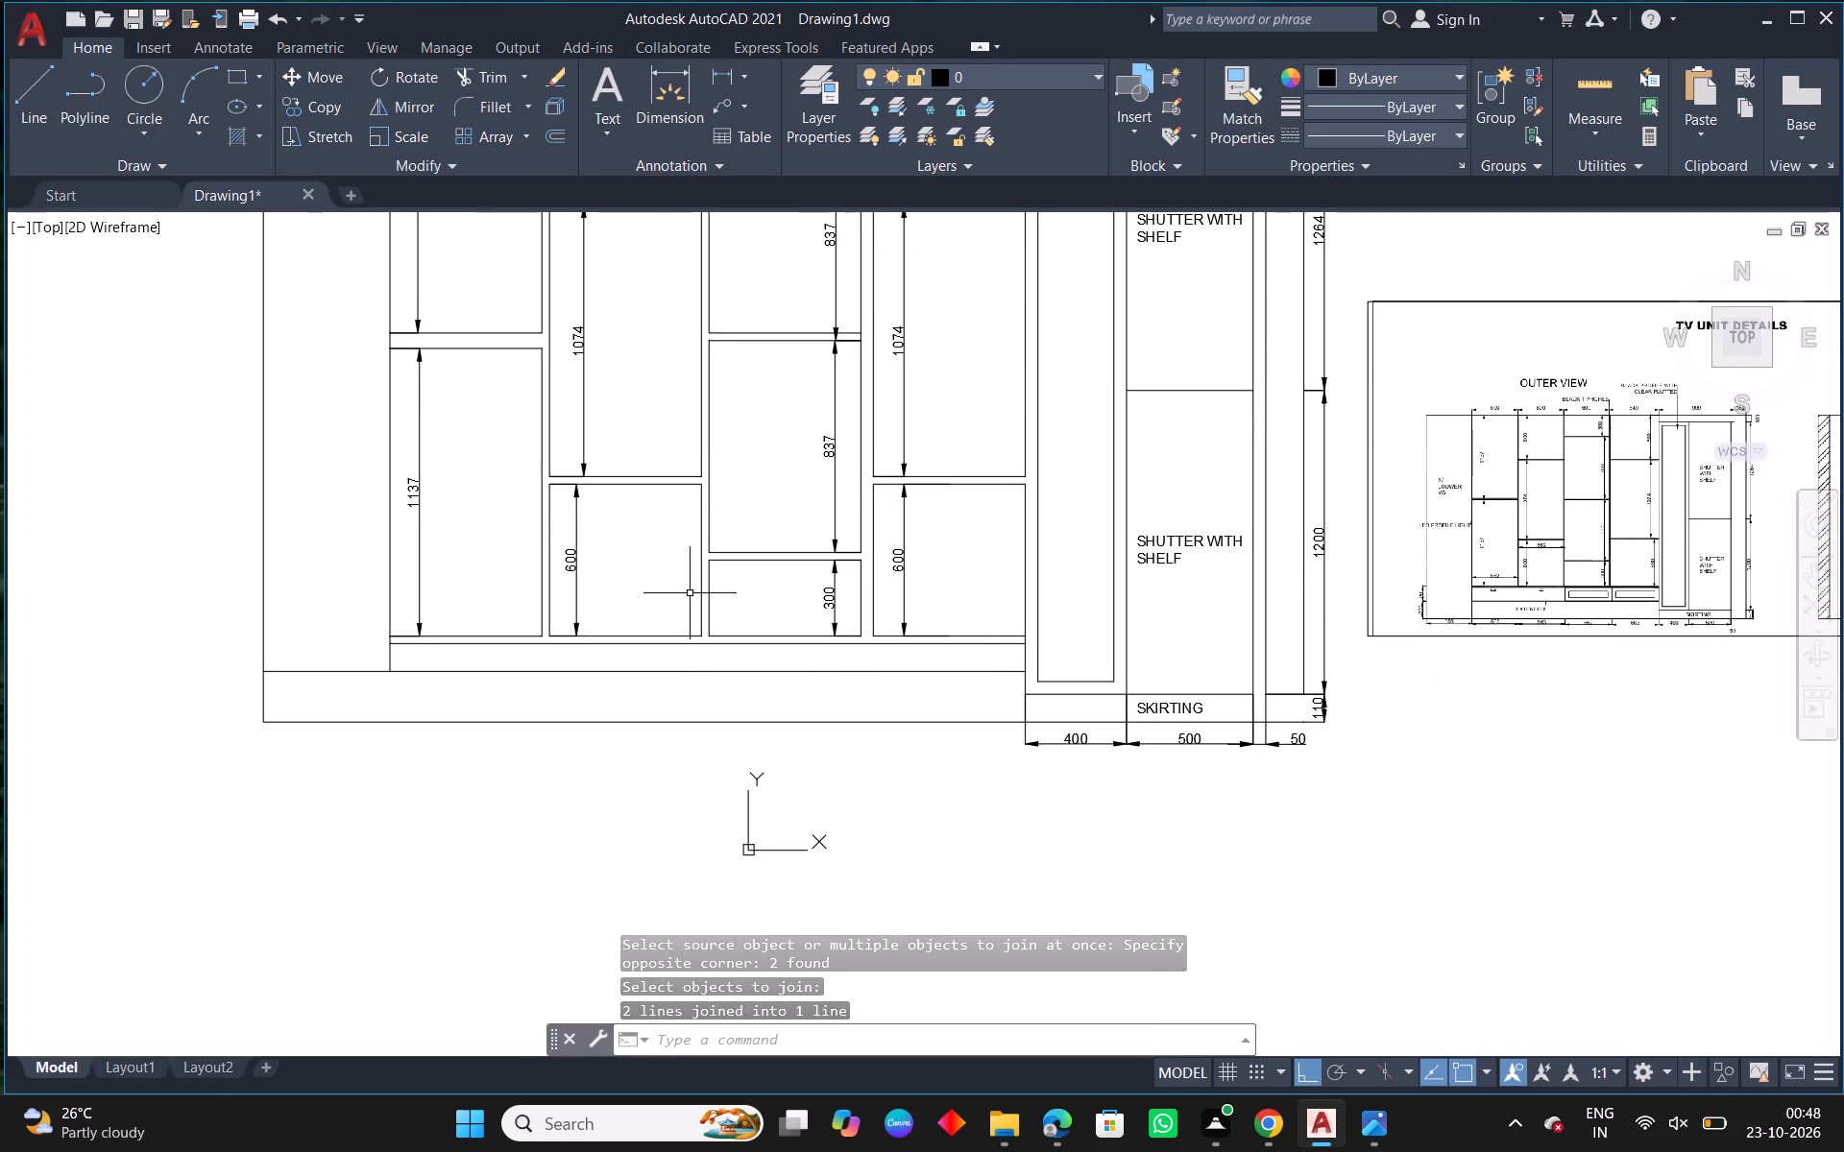
key(Escape)
Copy the SKIRTING label into the base strip below the second bay, with Ortho turned off for free placement.
middle_drag(1190, 708, 957, 712)
scroll(1313, 589, up, 1)
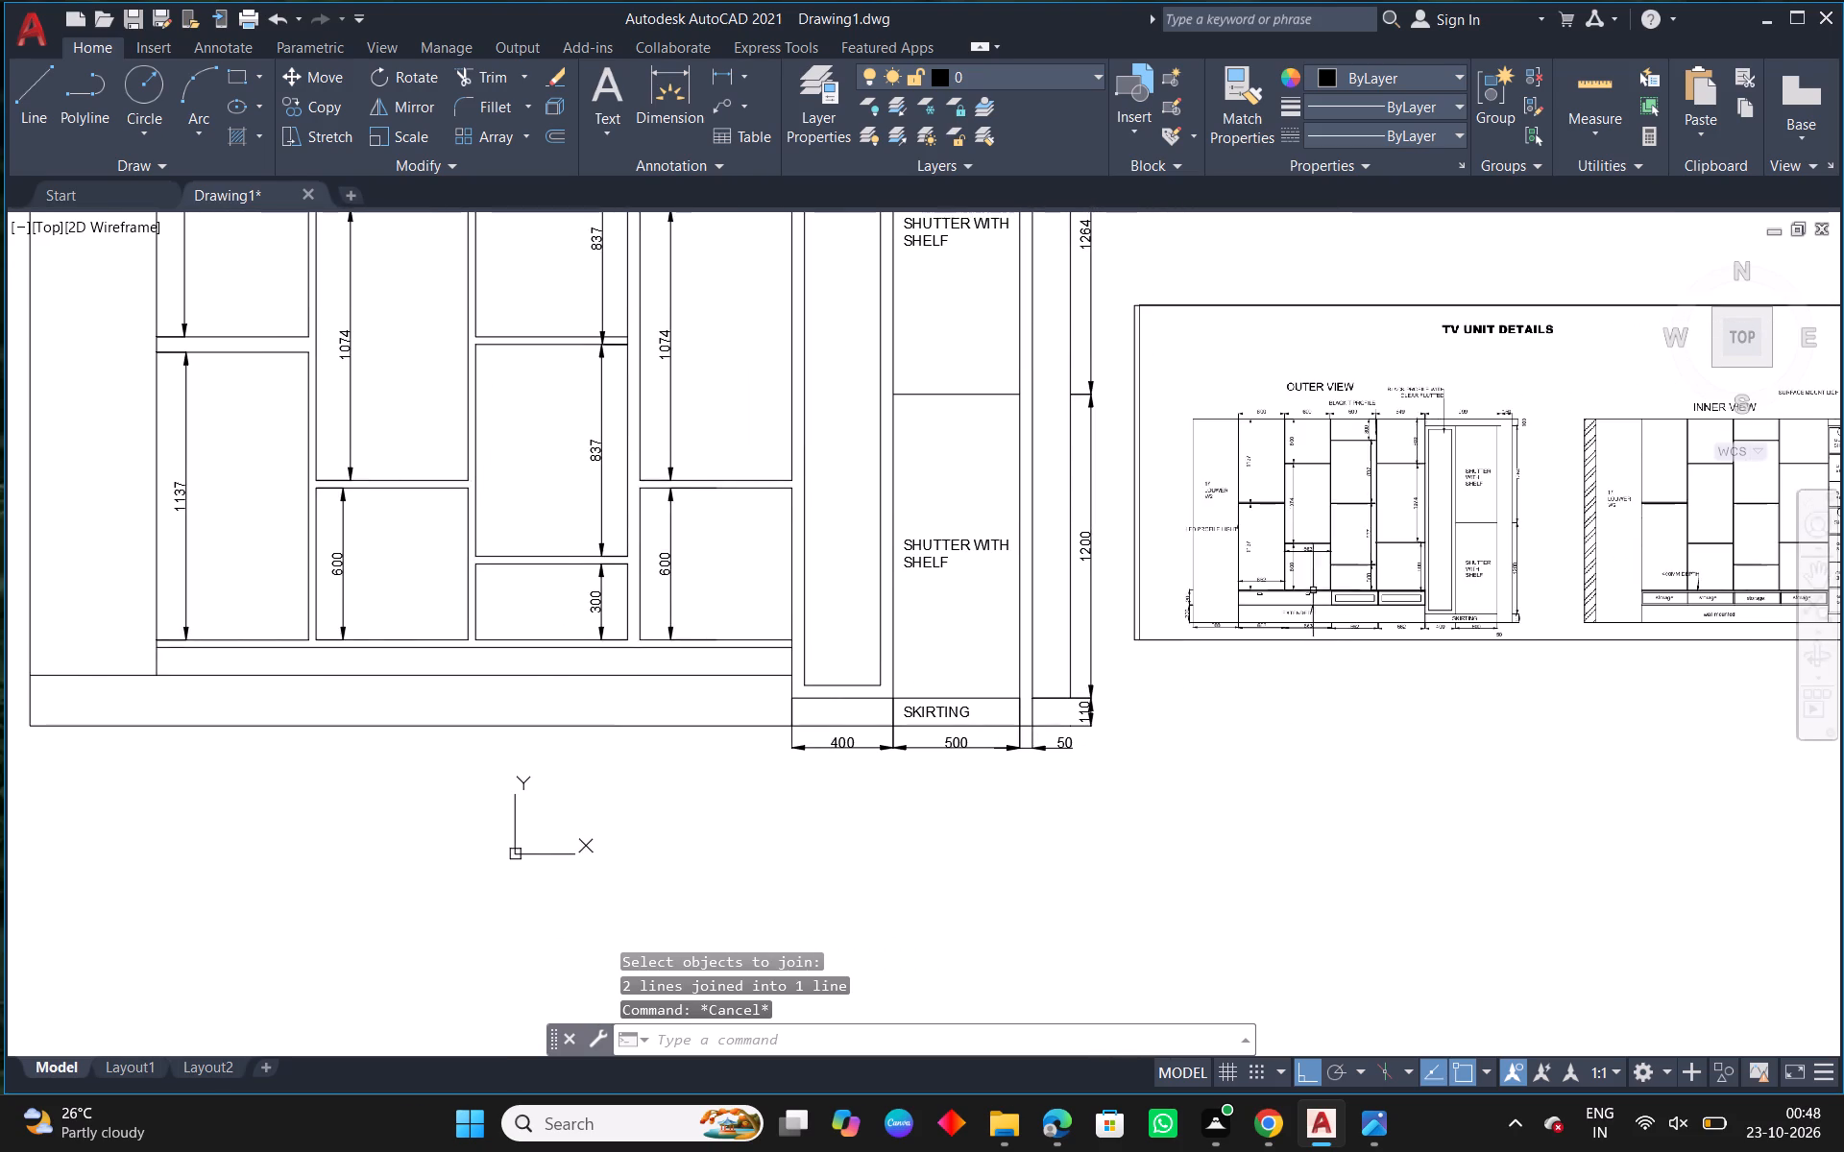
scroll(1313, 589, up, 2)
scroll(1298, 675, down, 3)
middle_drag(773, 782, 1060, 760)
scroll(1211, 762, up, 1)
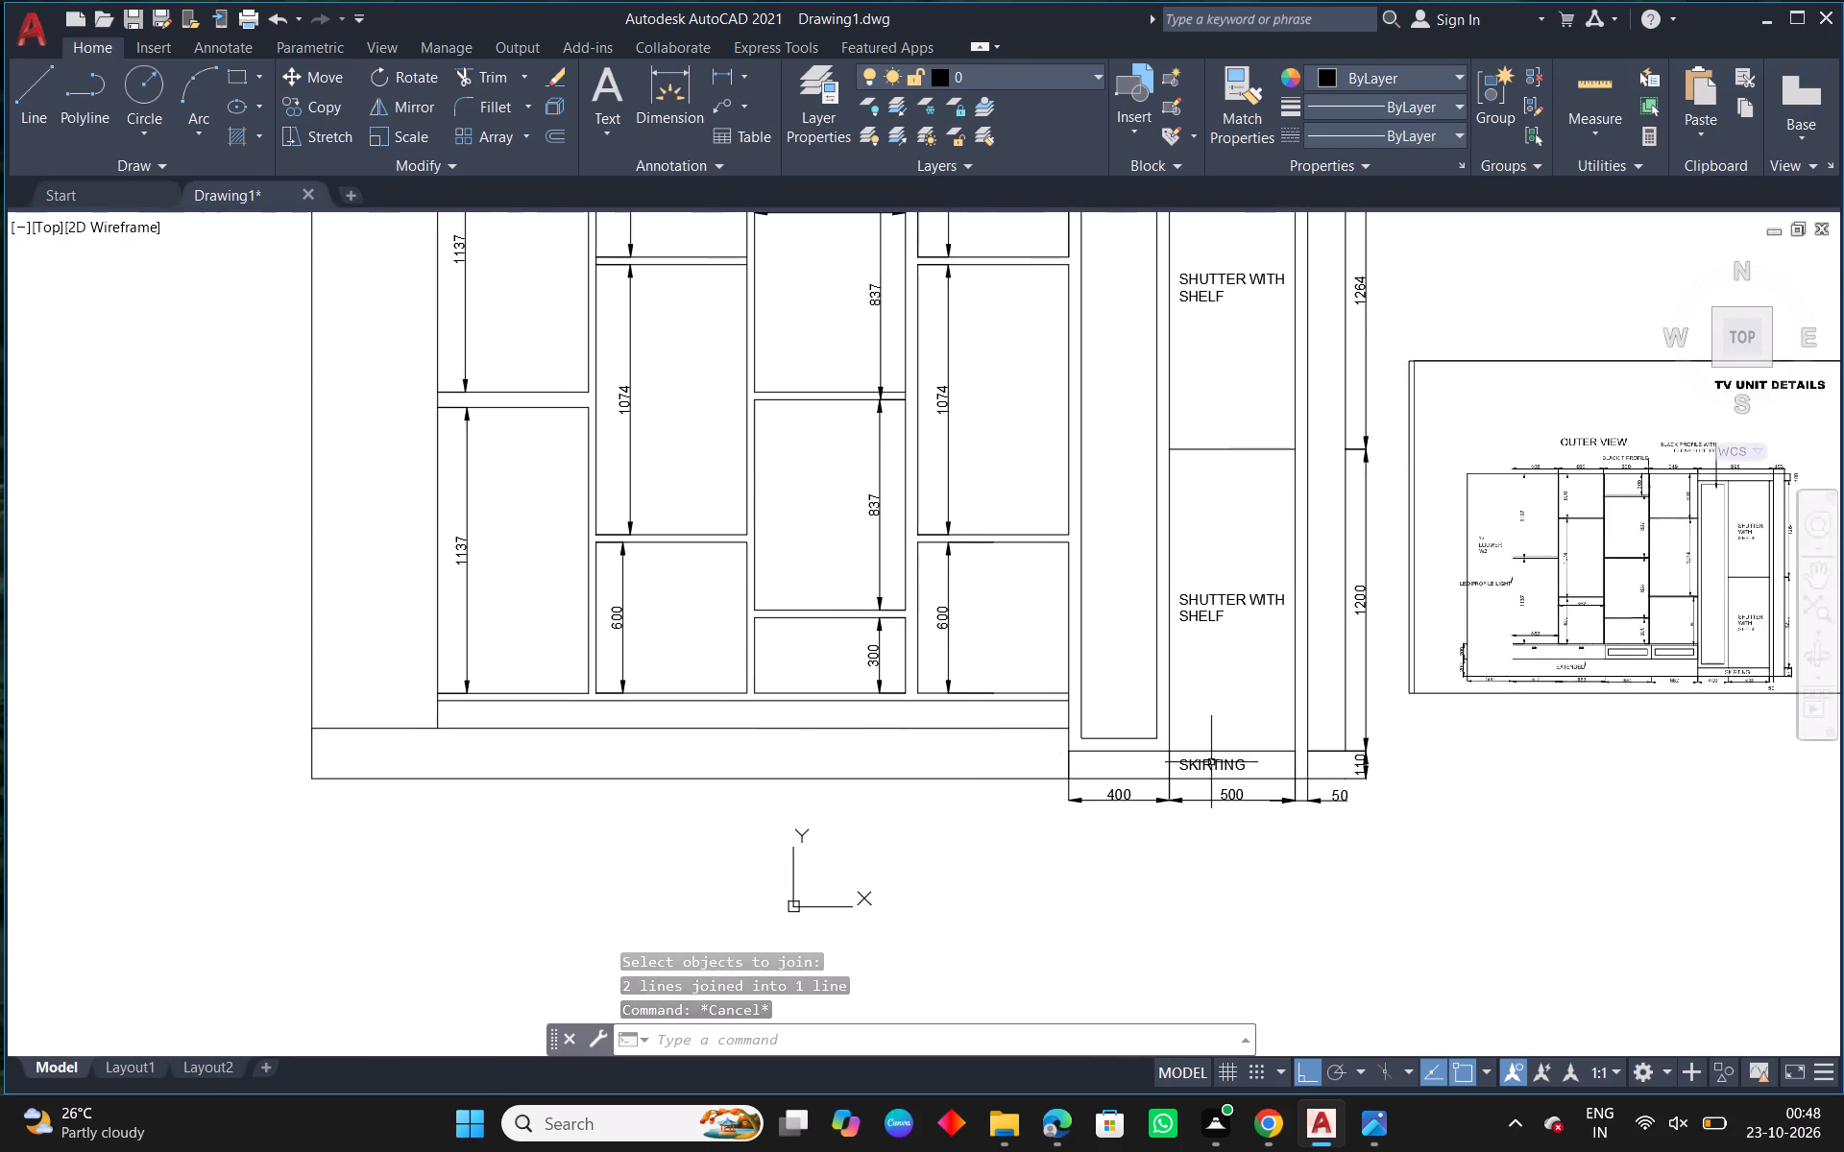
click(1211, 762)
text(CO)
key(space)
click(1211, 762)
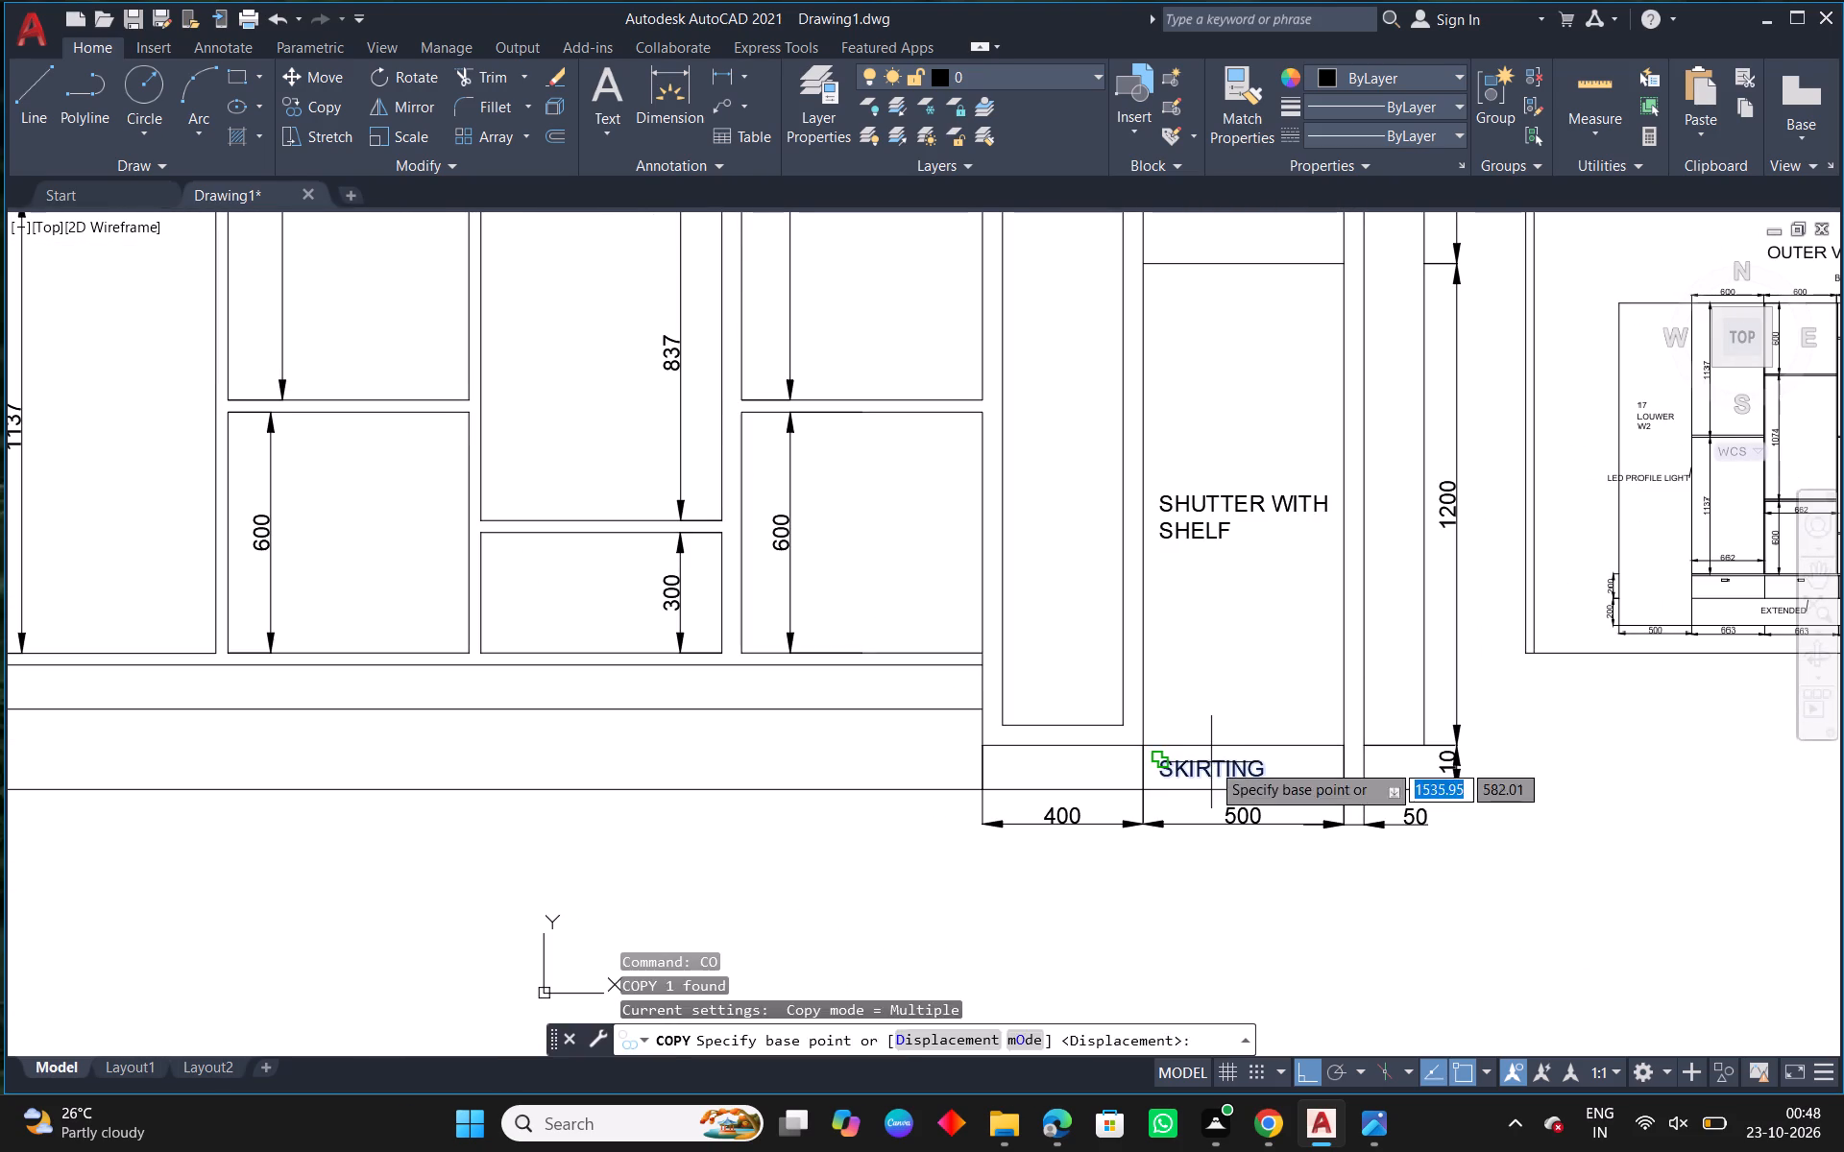
middle_drag(466, 721, 740, 714)
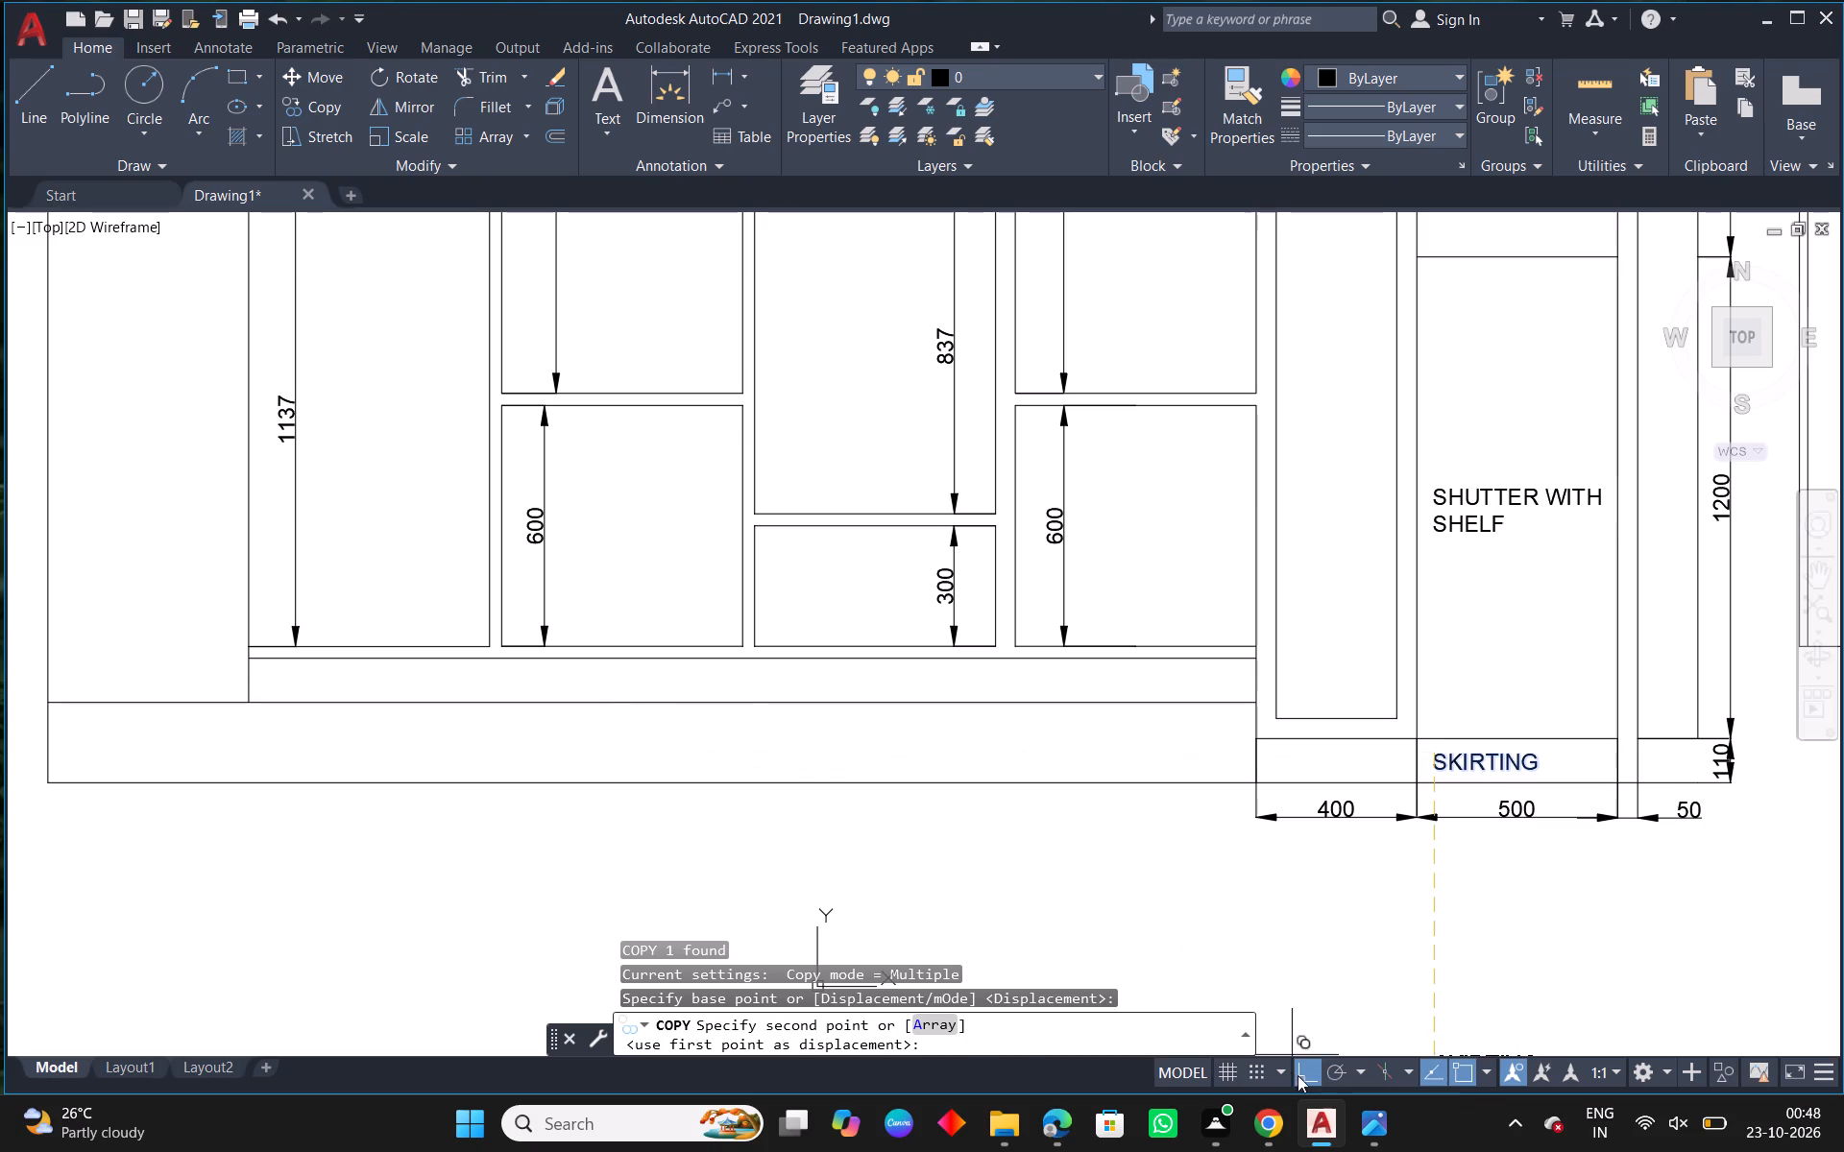
click(1300, 1077)
click(613, 726)
key(Escape)
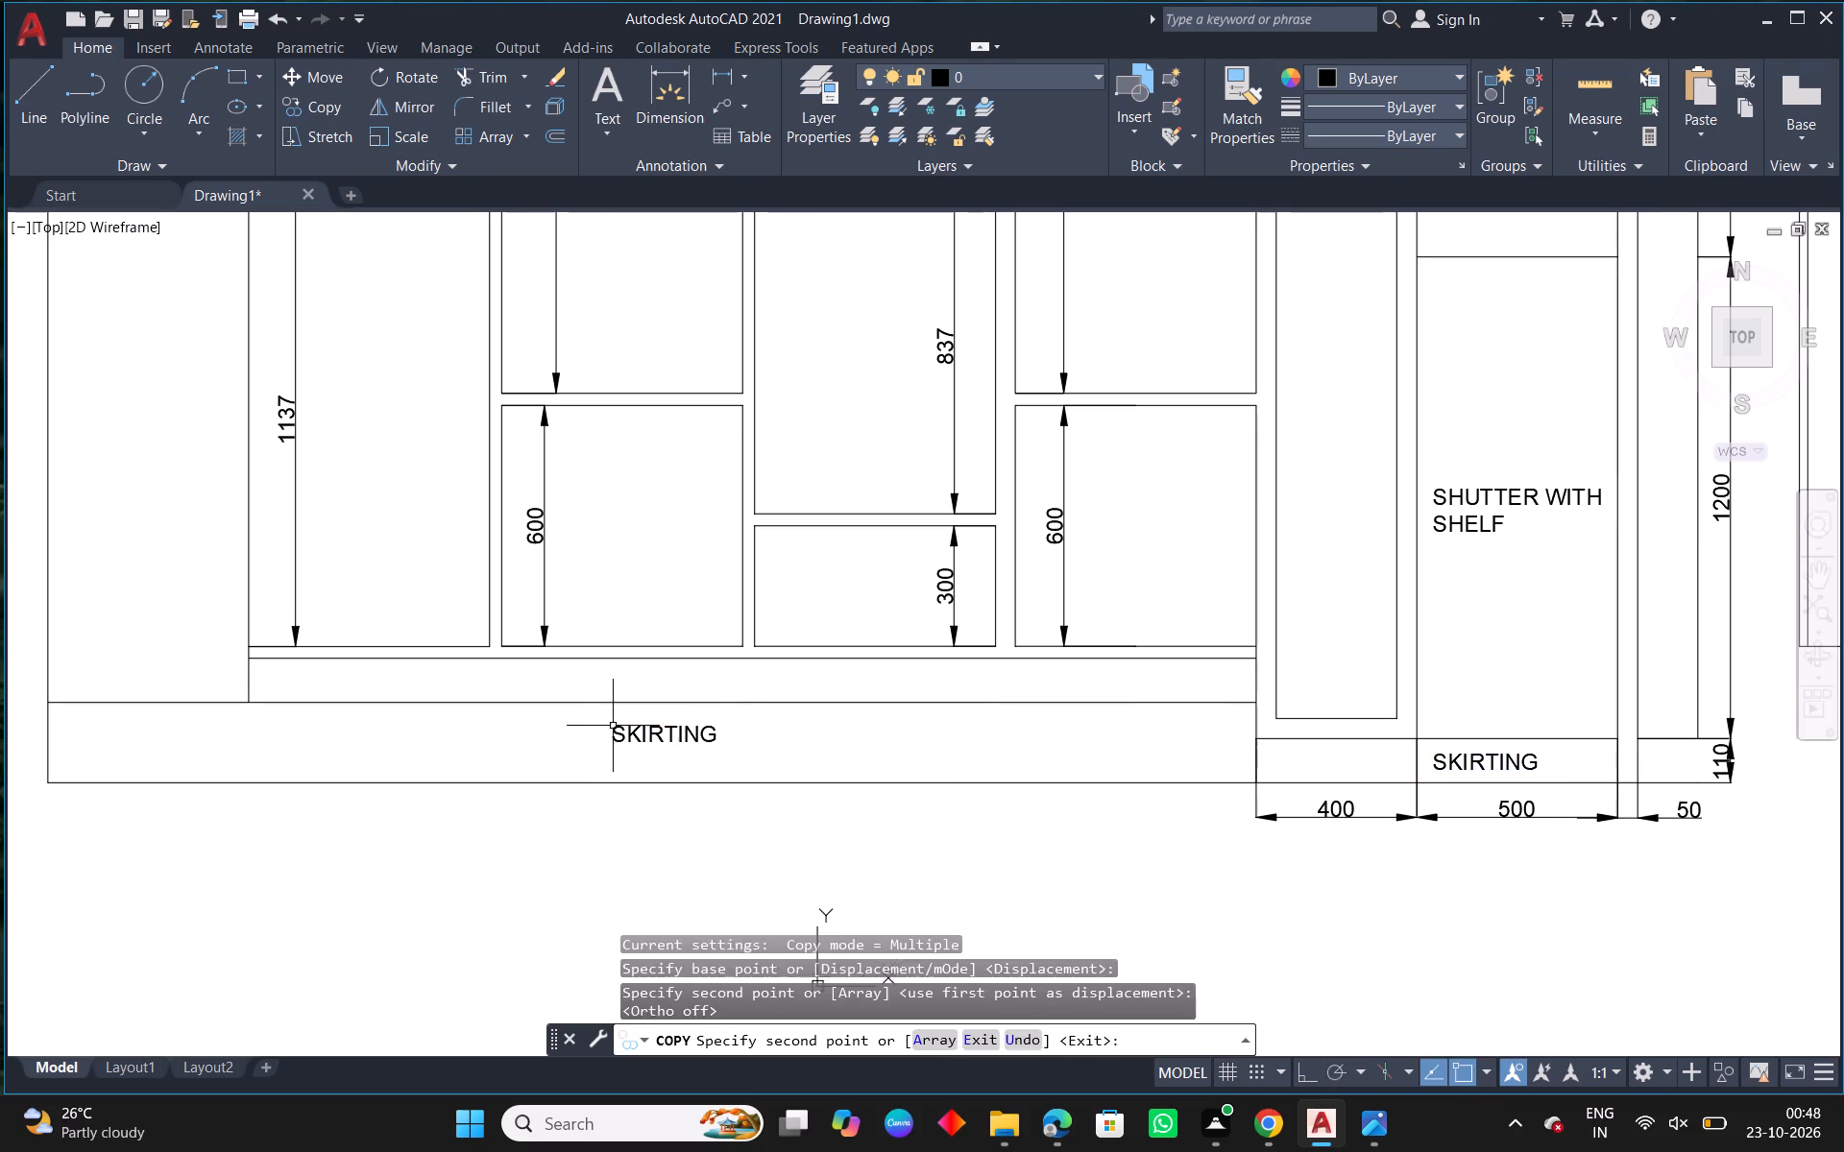
Change the copied label in the base strip to read EXTENDED.
text(ED)
key(space)
click(615, 726)
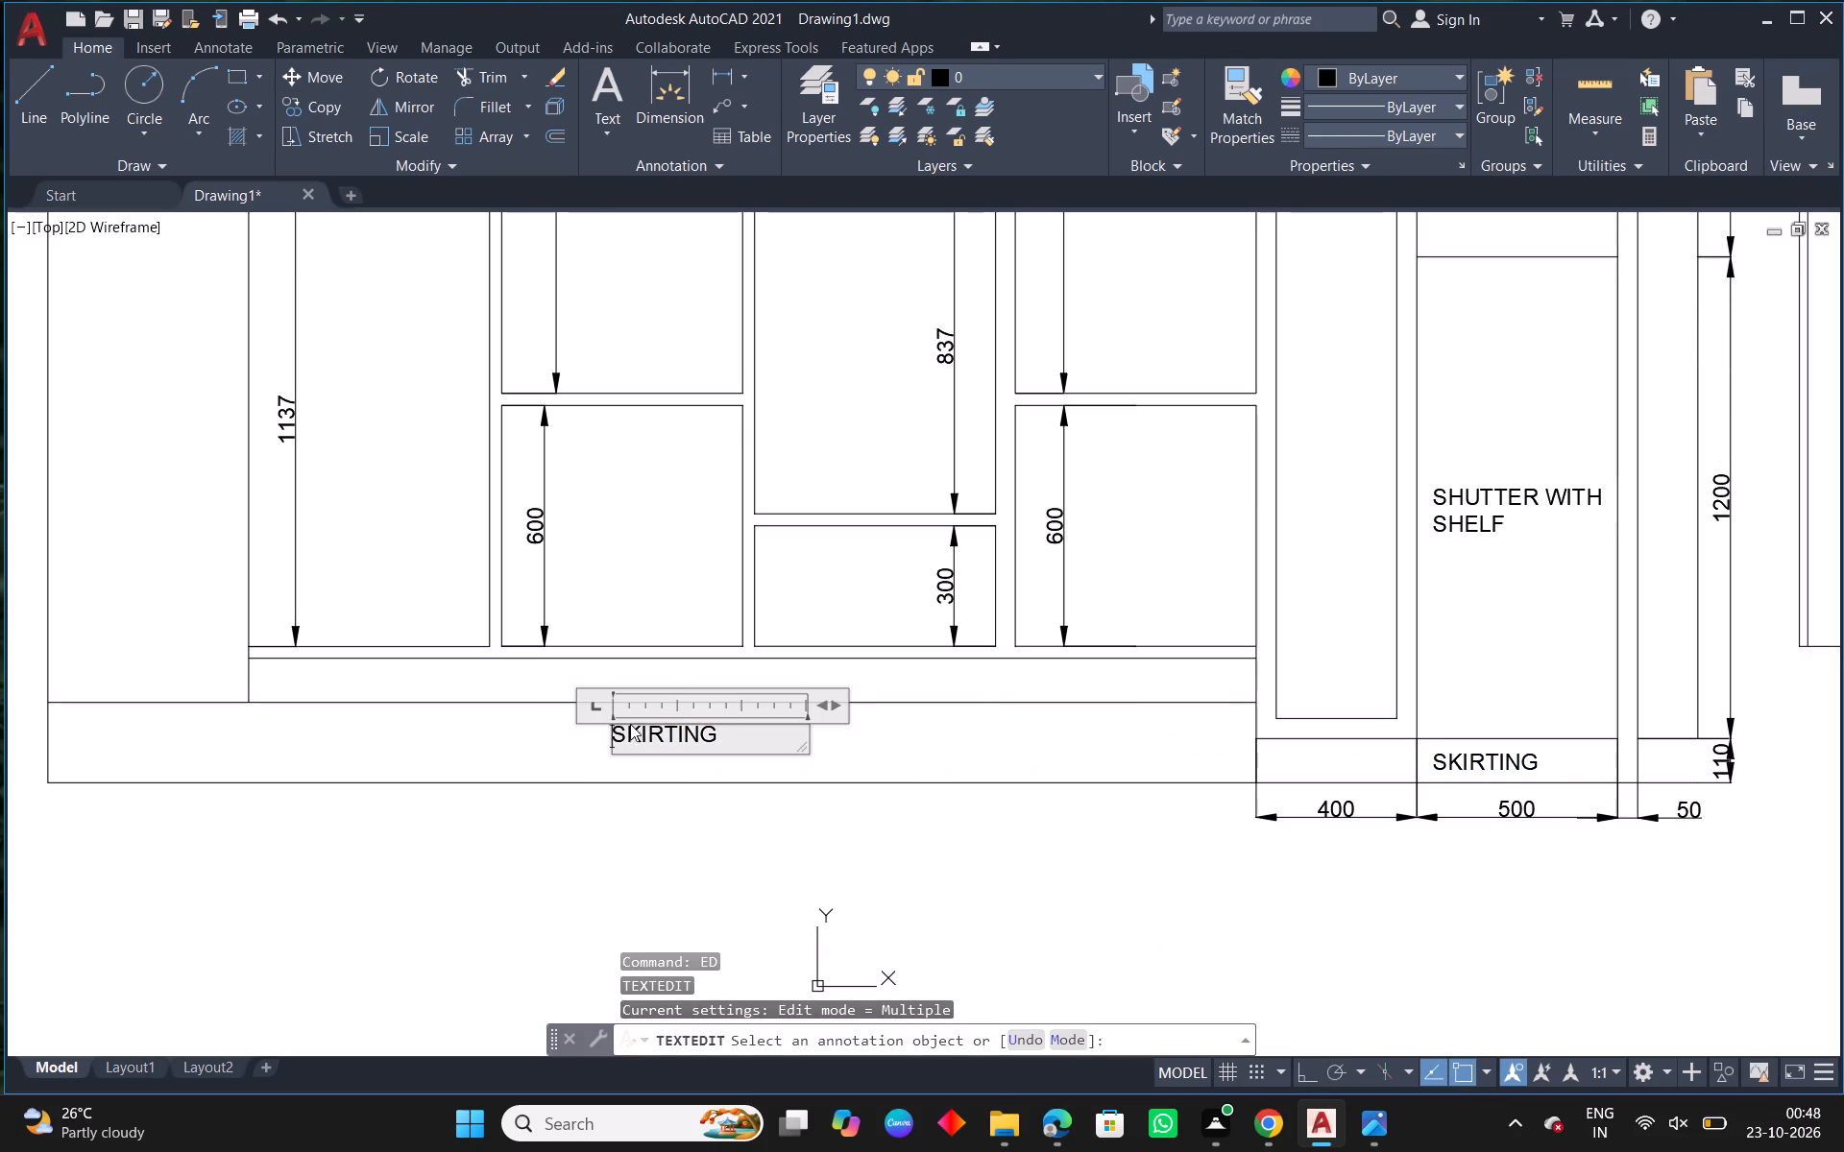
drag(721, 734, 574, 729)
key(BackSpace)
text(EXTENDED)
click(822, 759)
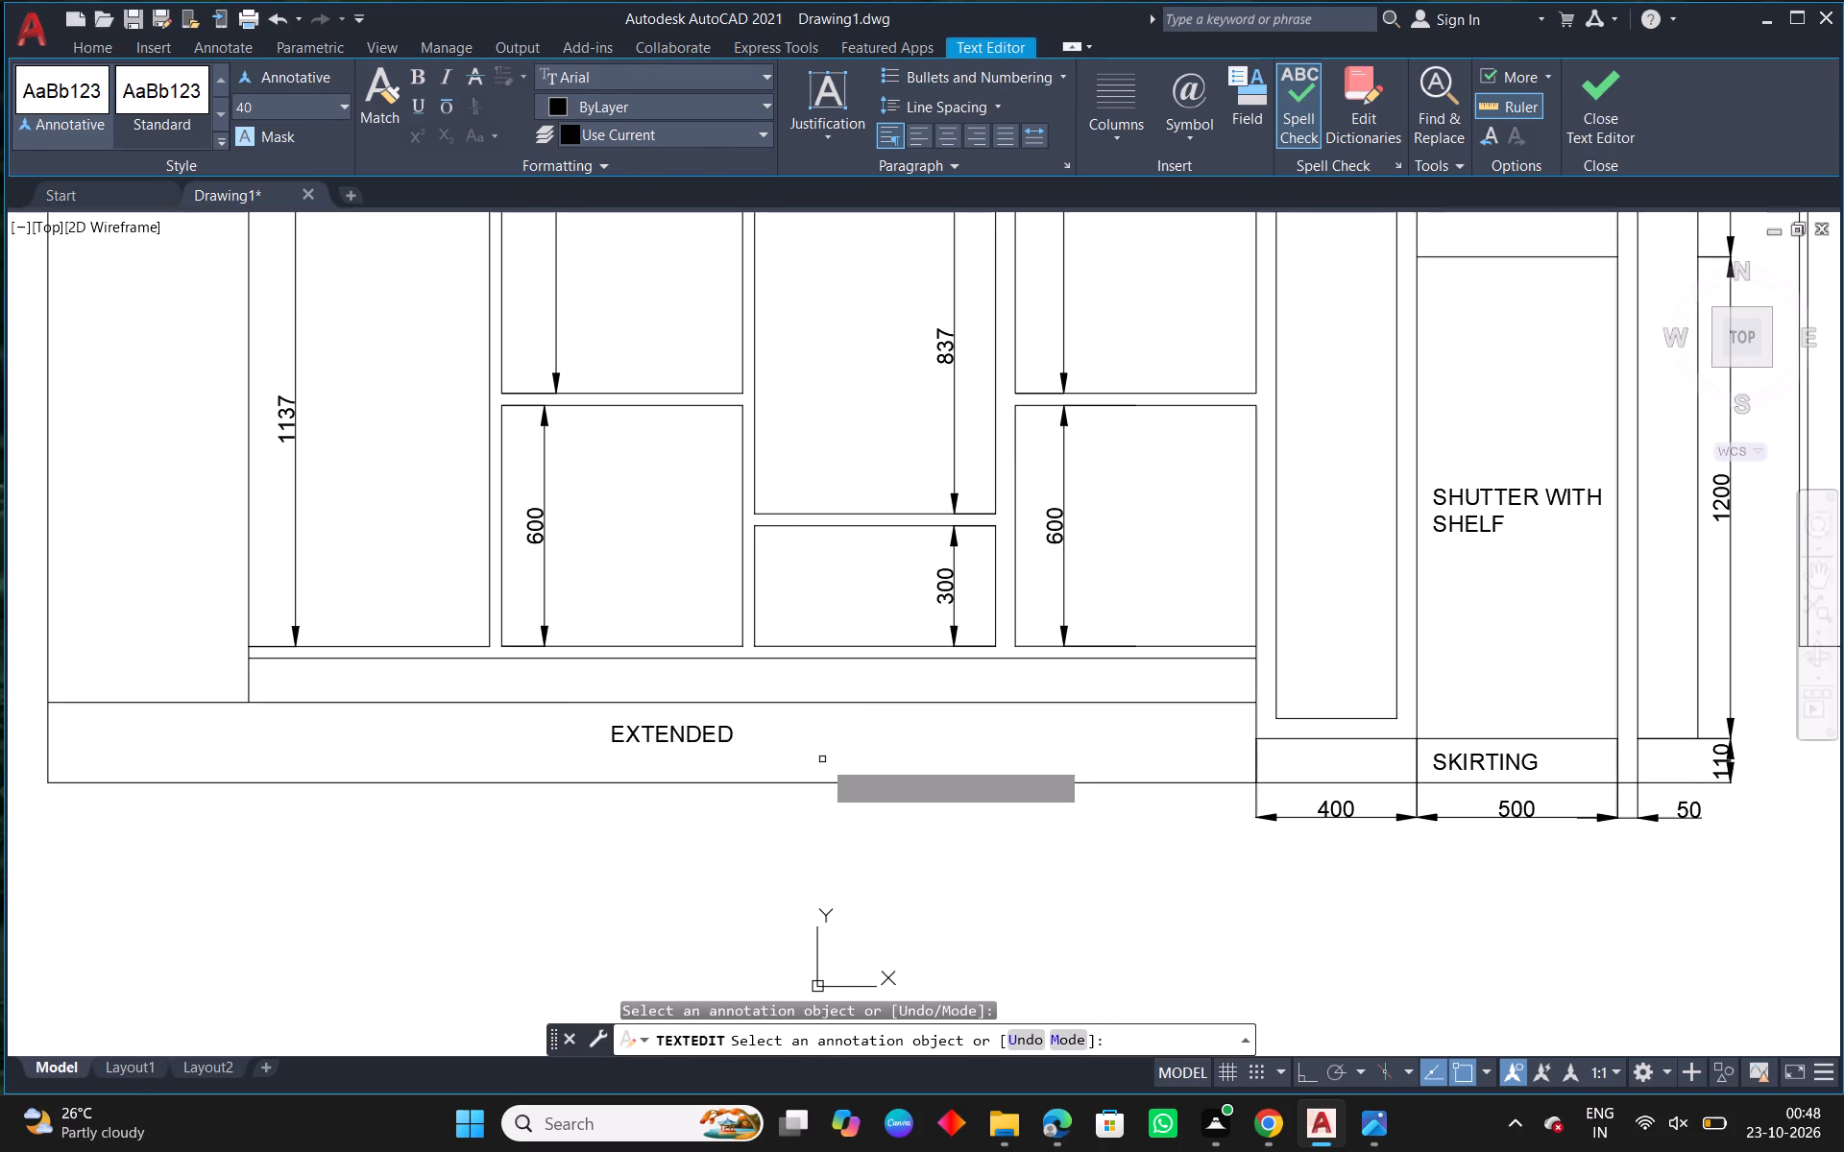
key(Escape)
Examine the drawer divisions above the EXTENDED strip in the reference image's outer view and compare them with the redrawn unit.
scroll(822, 791, down, 1)
middle_drag(983, 849, 713, 830)
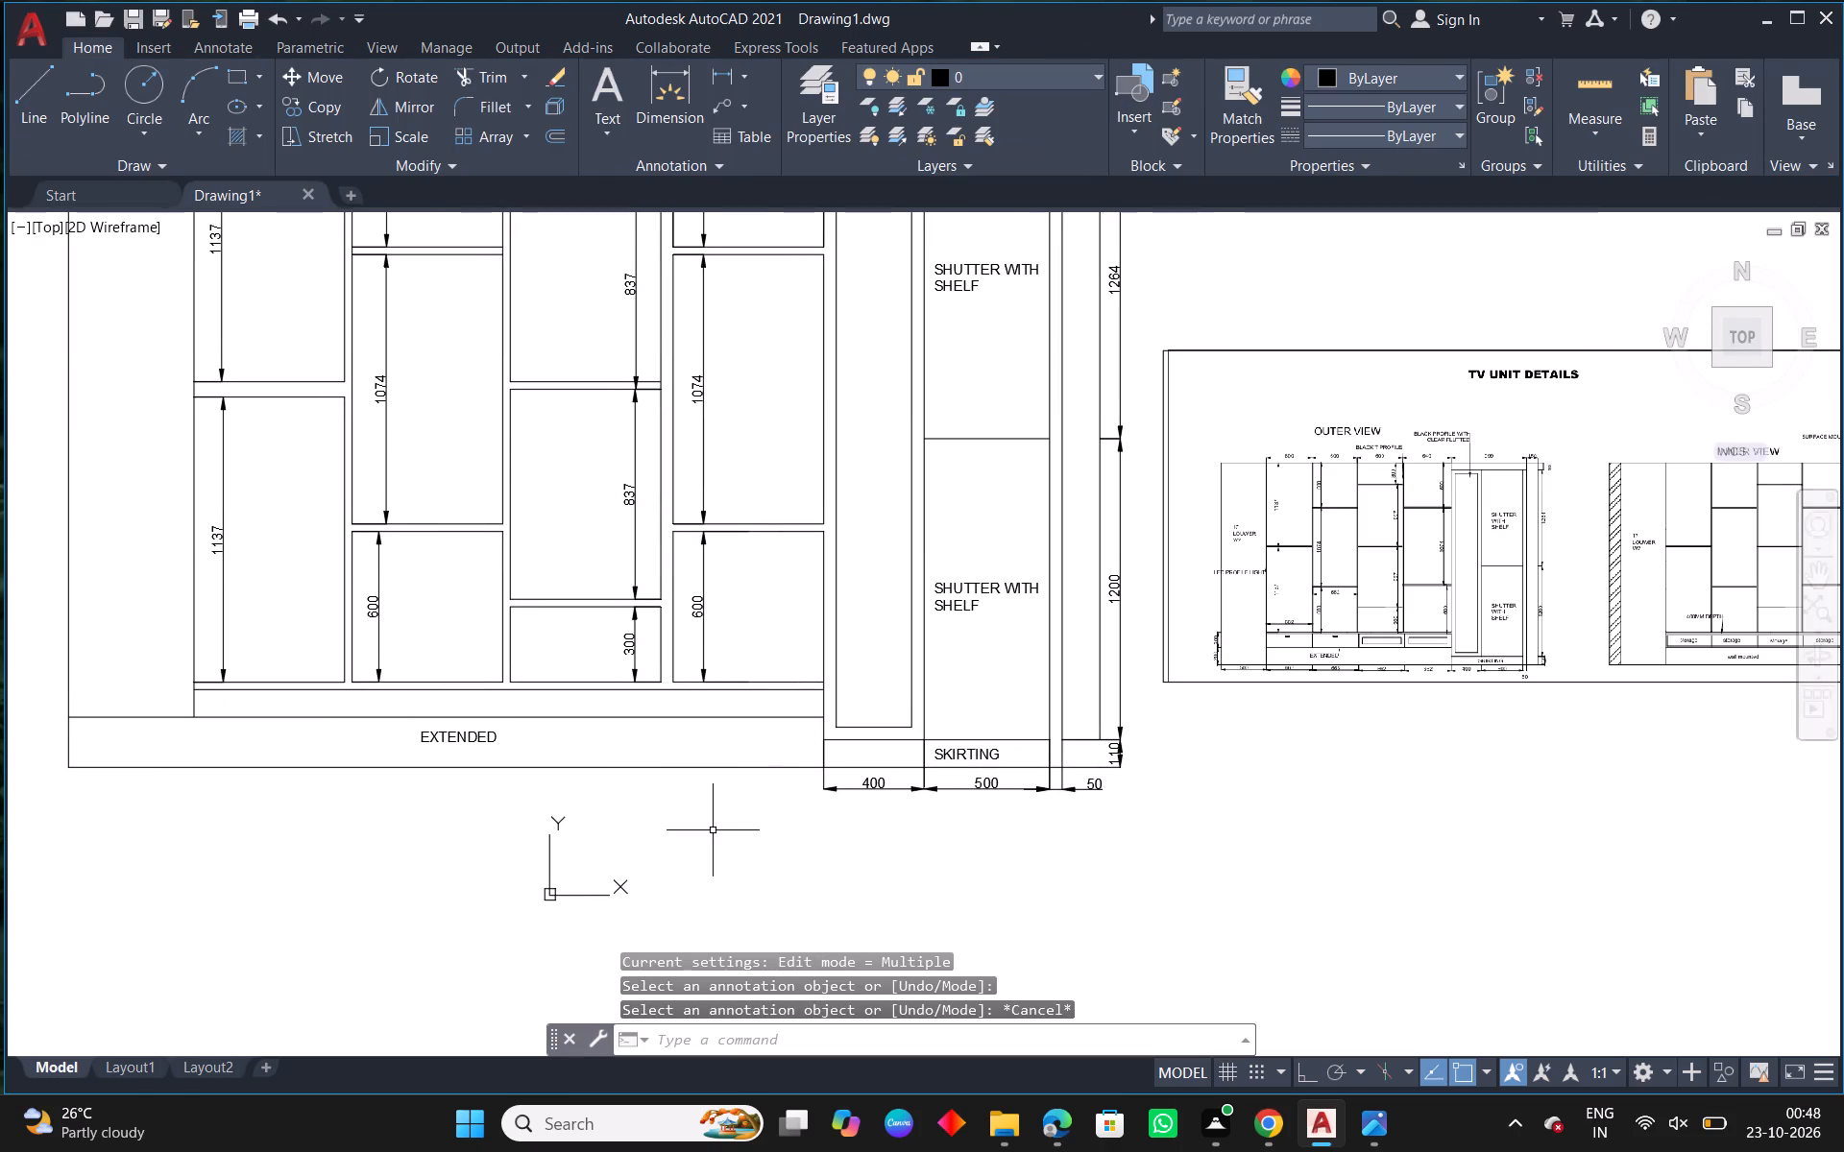
scroll(1427, 652, up, 1)
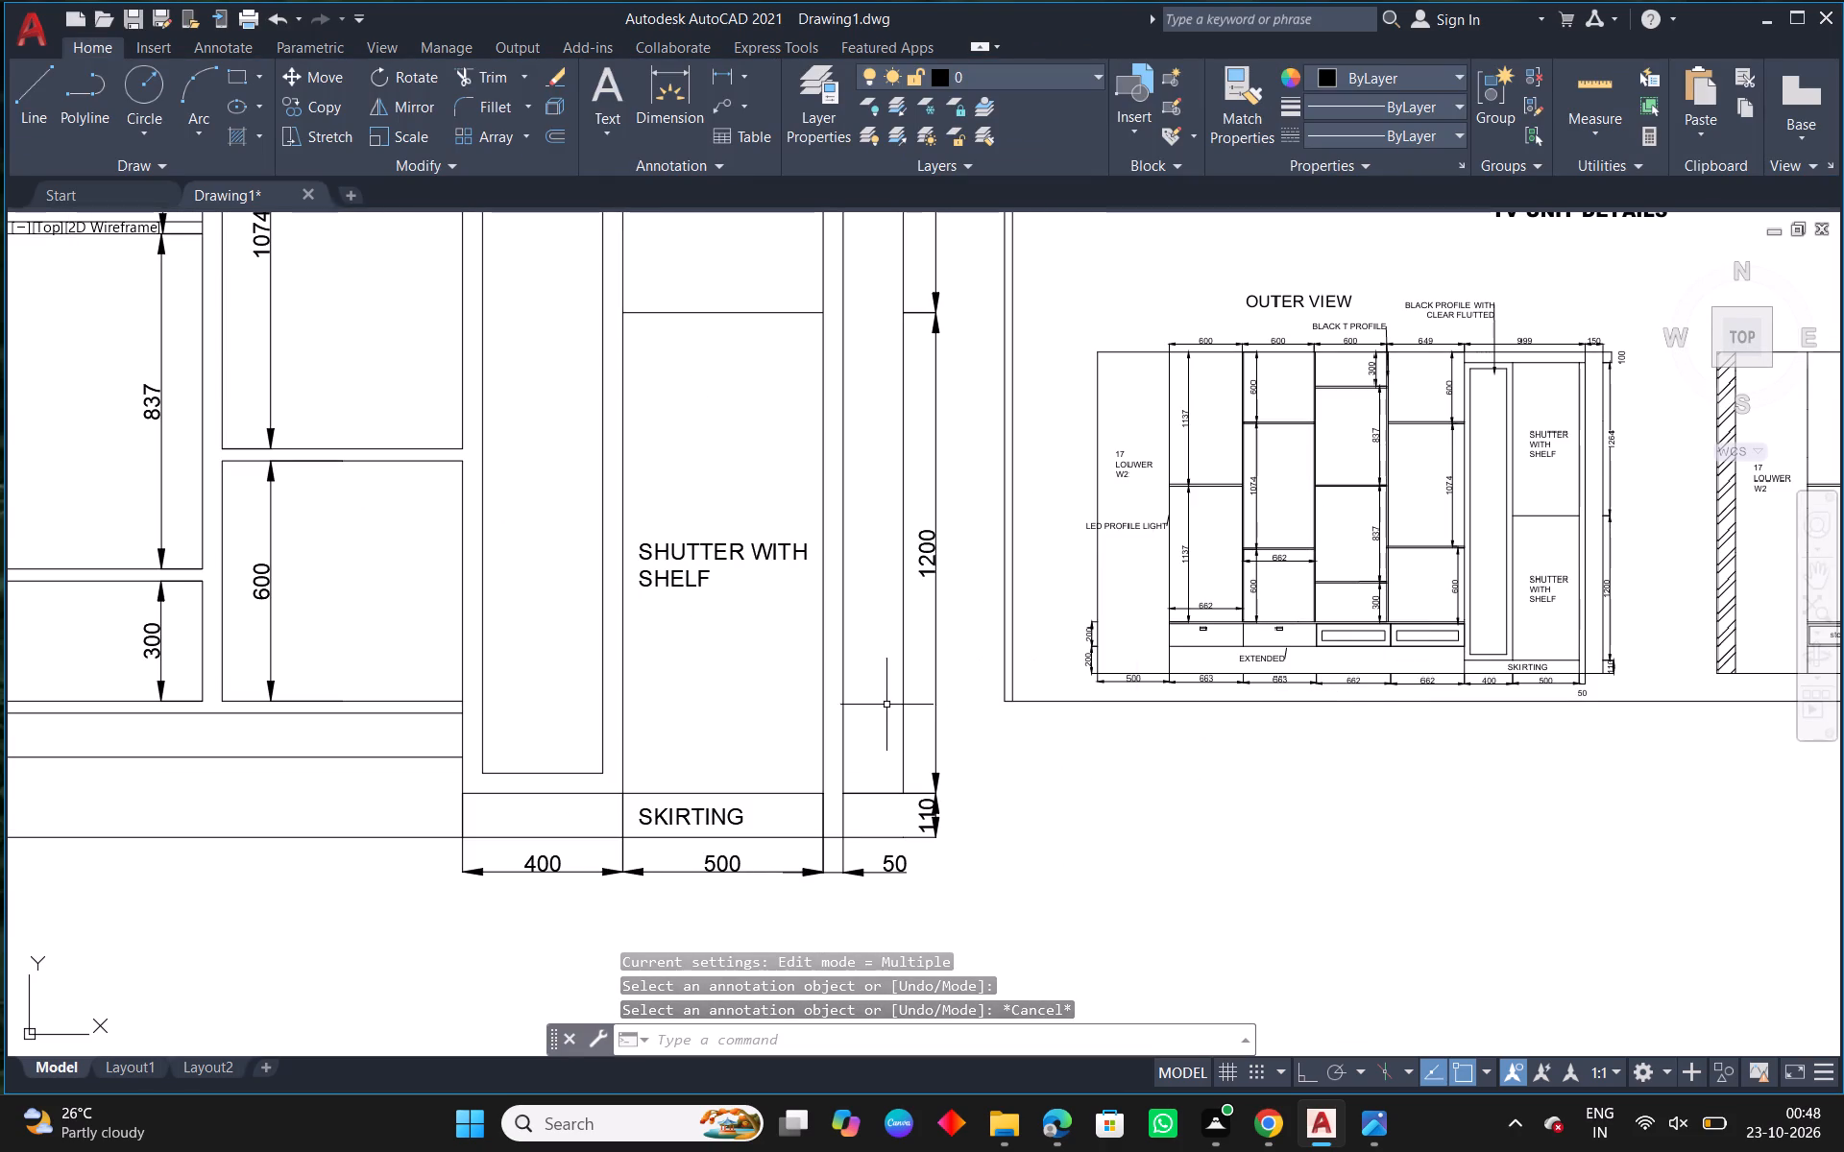
middle_drag(884, 705, 1305, 736)
scroll(1308, 736, down, 1)
middle_drag(676, 768, 896, 764)
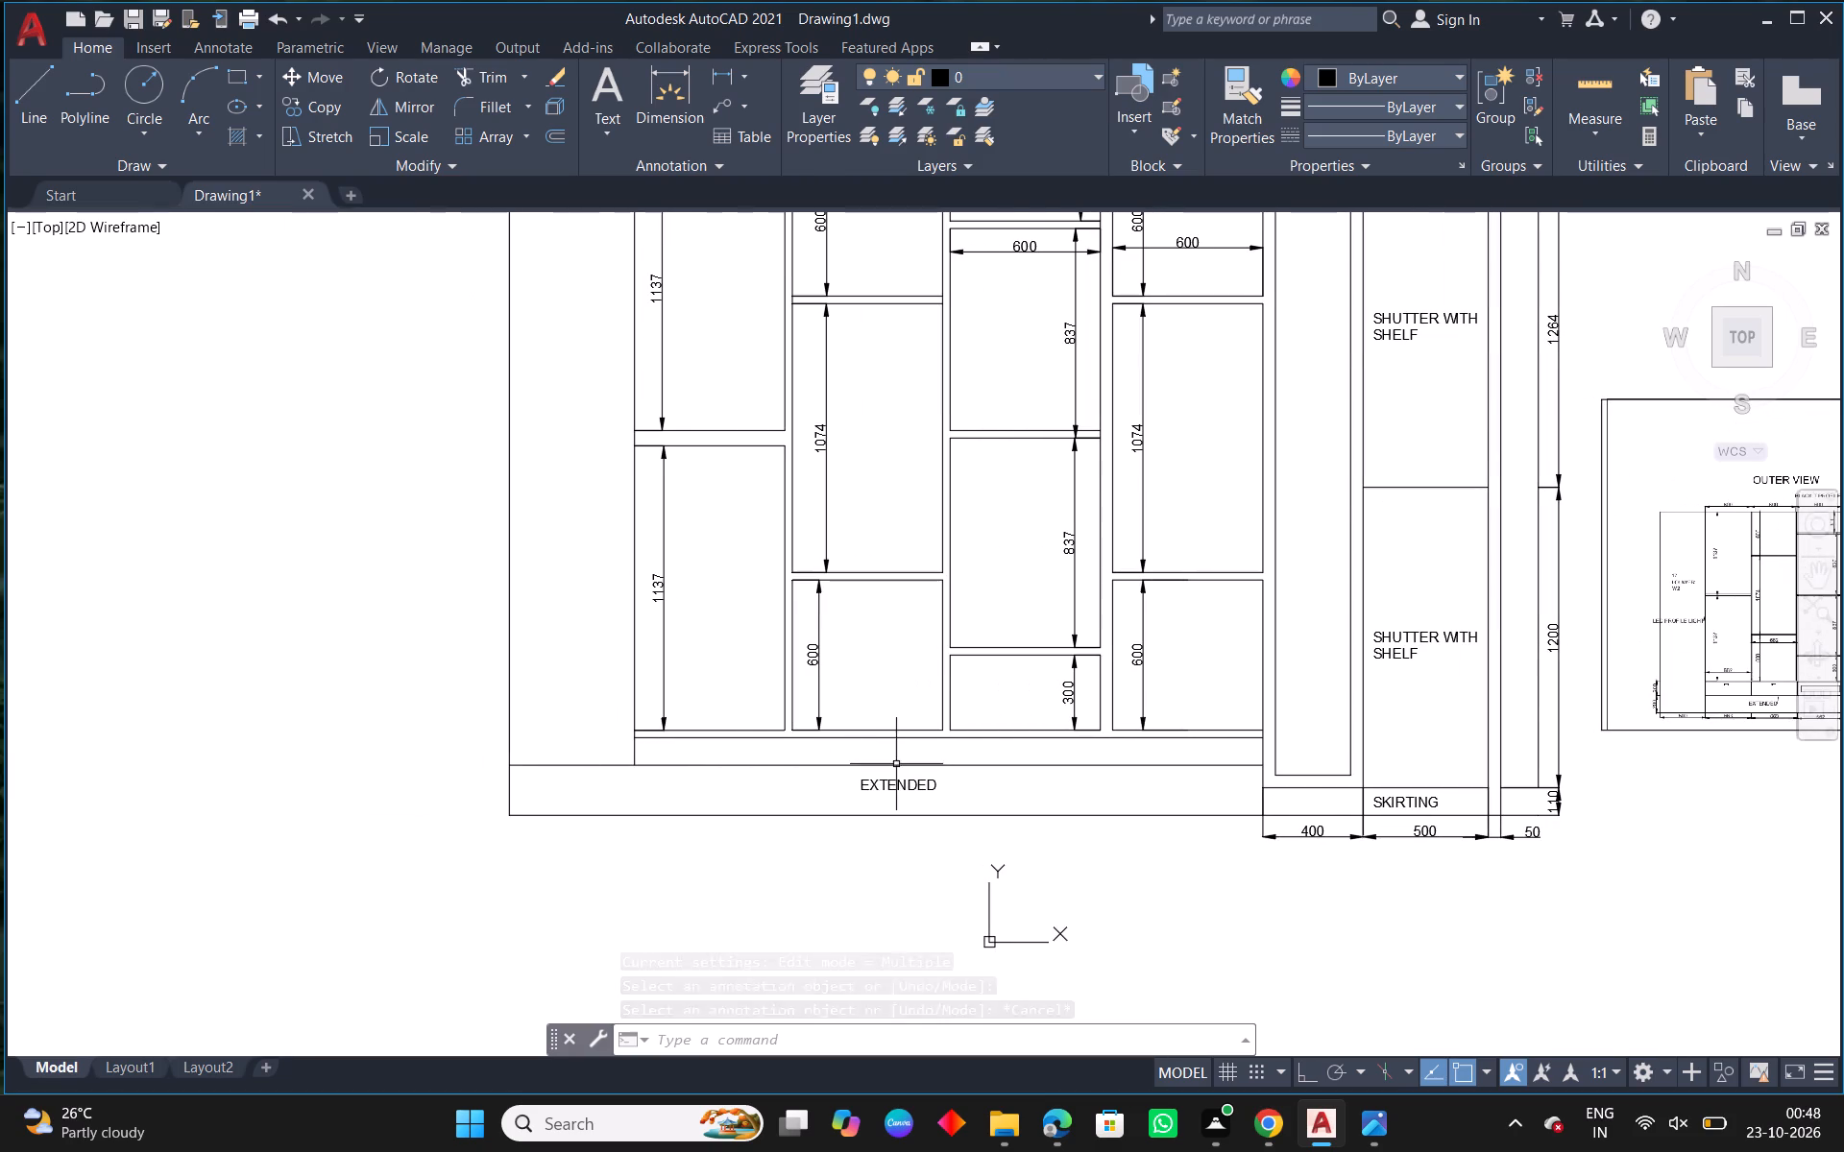
middle_drag(1190, 816, 667, 791)
scroll(1325, 679, up, 2)
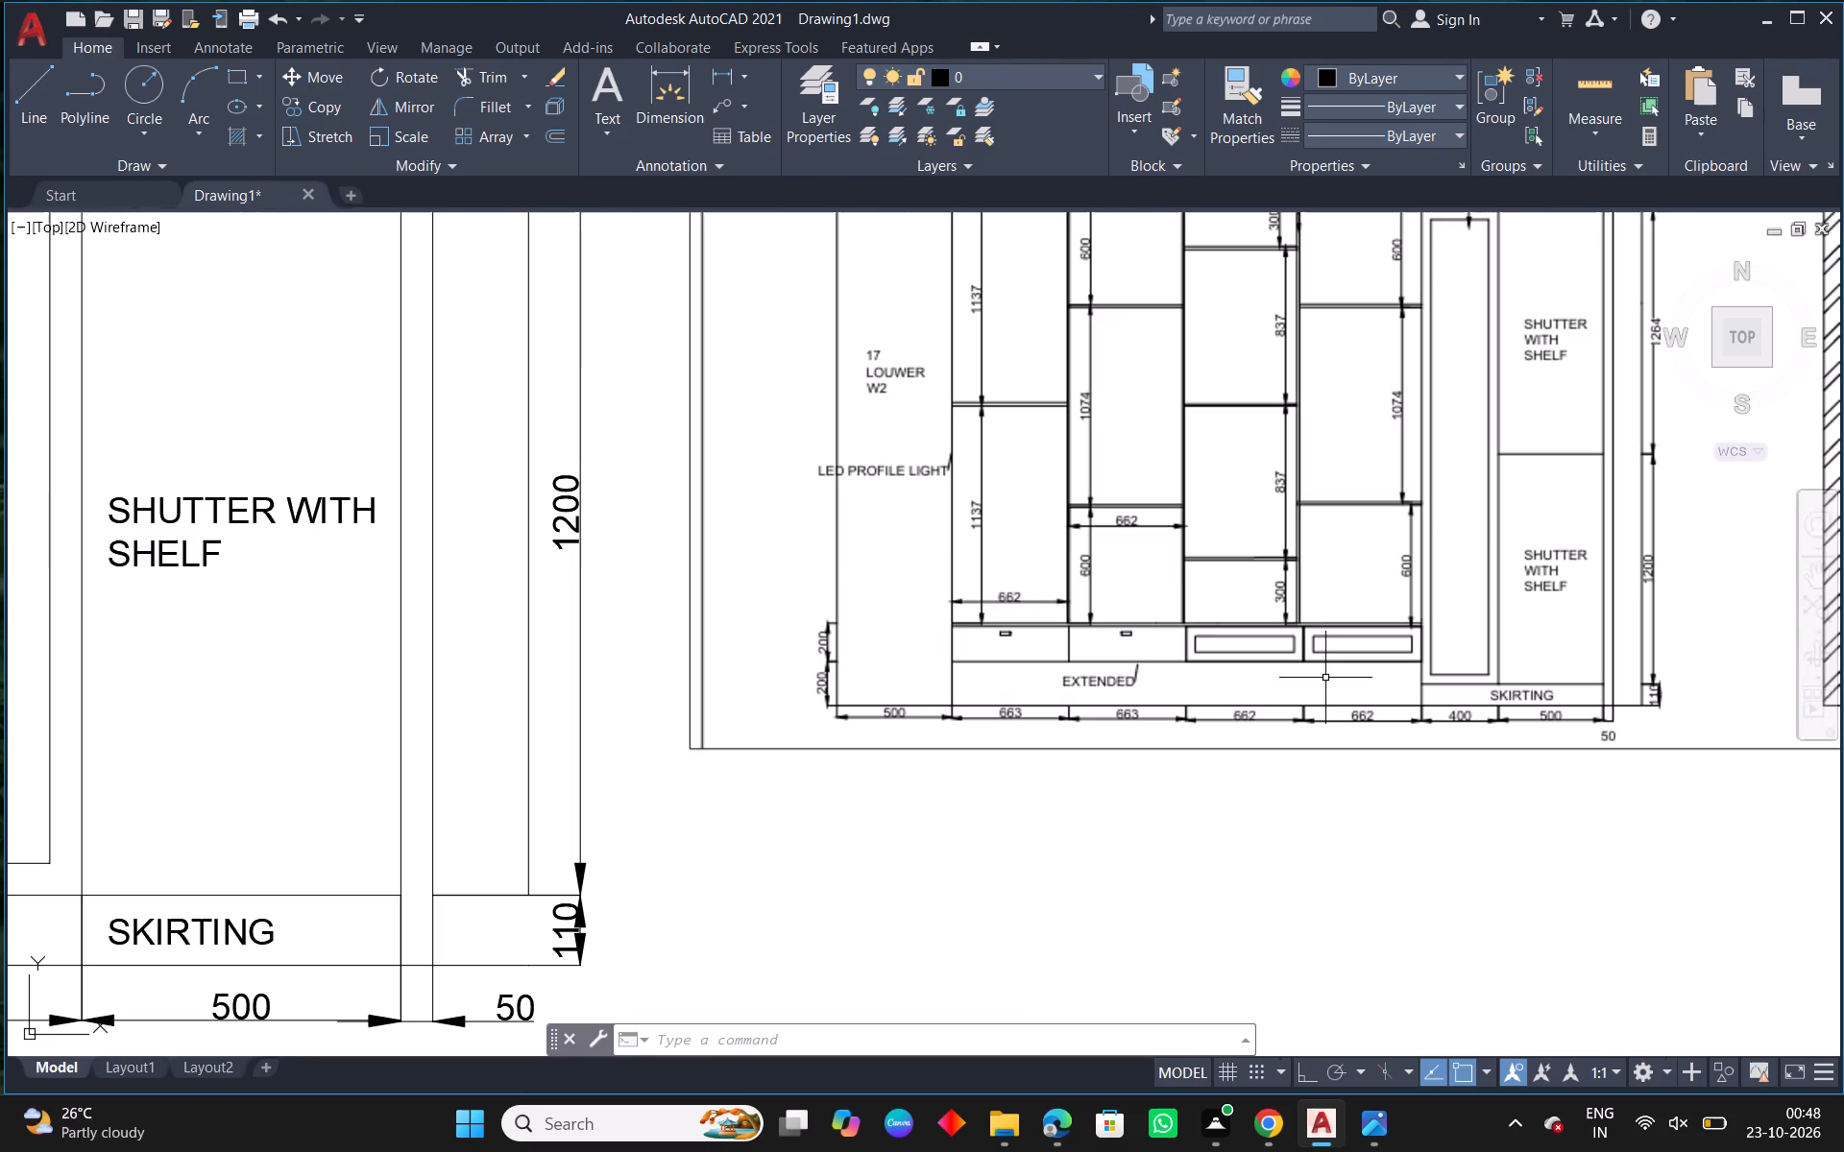
scroll(1195, 718, down, 1)
middle_drag(777, 800, 1158, 783)
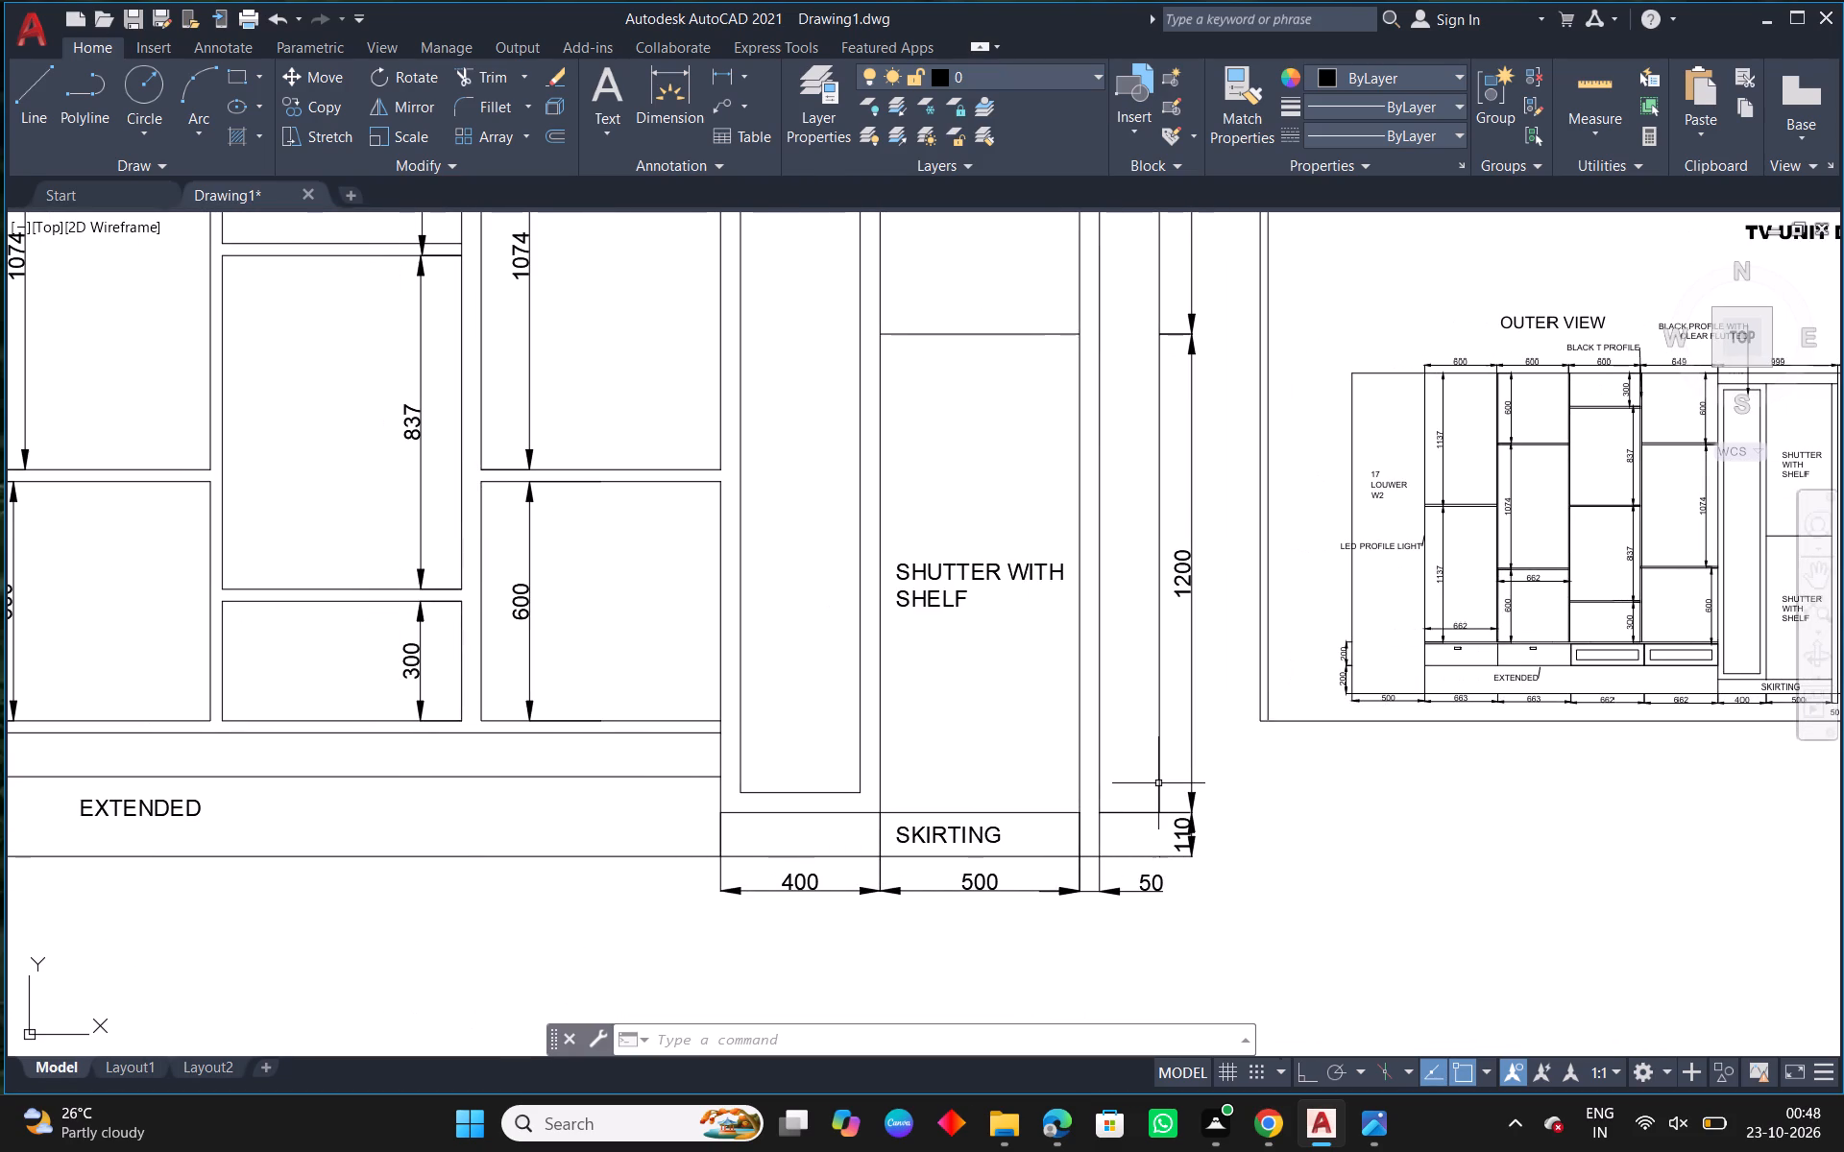
Draw a vertical drawer divider from the lower corner of the second bay's 600-high compartment, beside the first bay, to the base strip's top line.
text(L)
key(space)
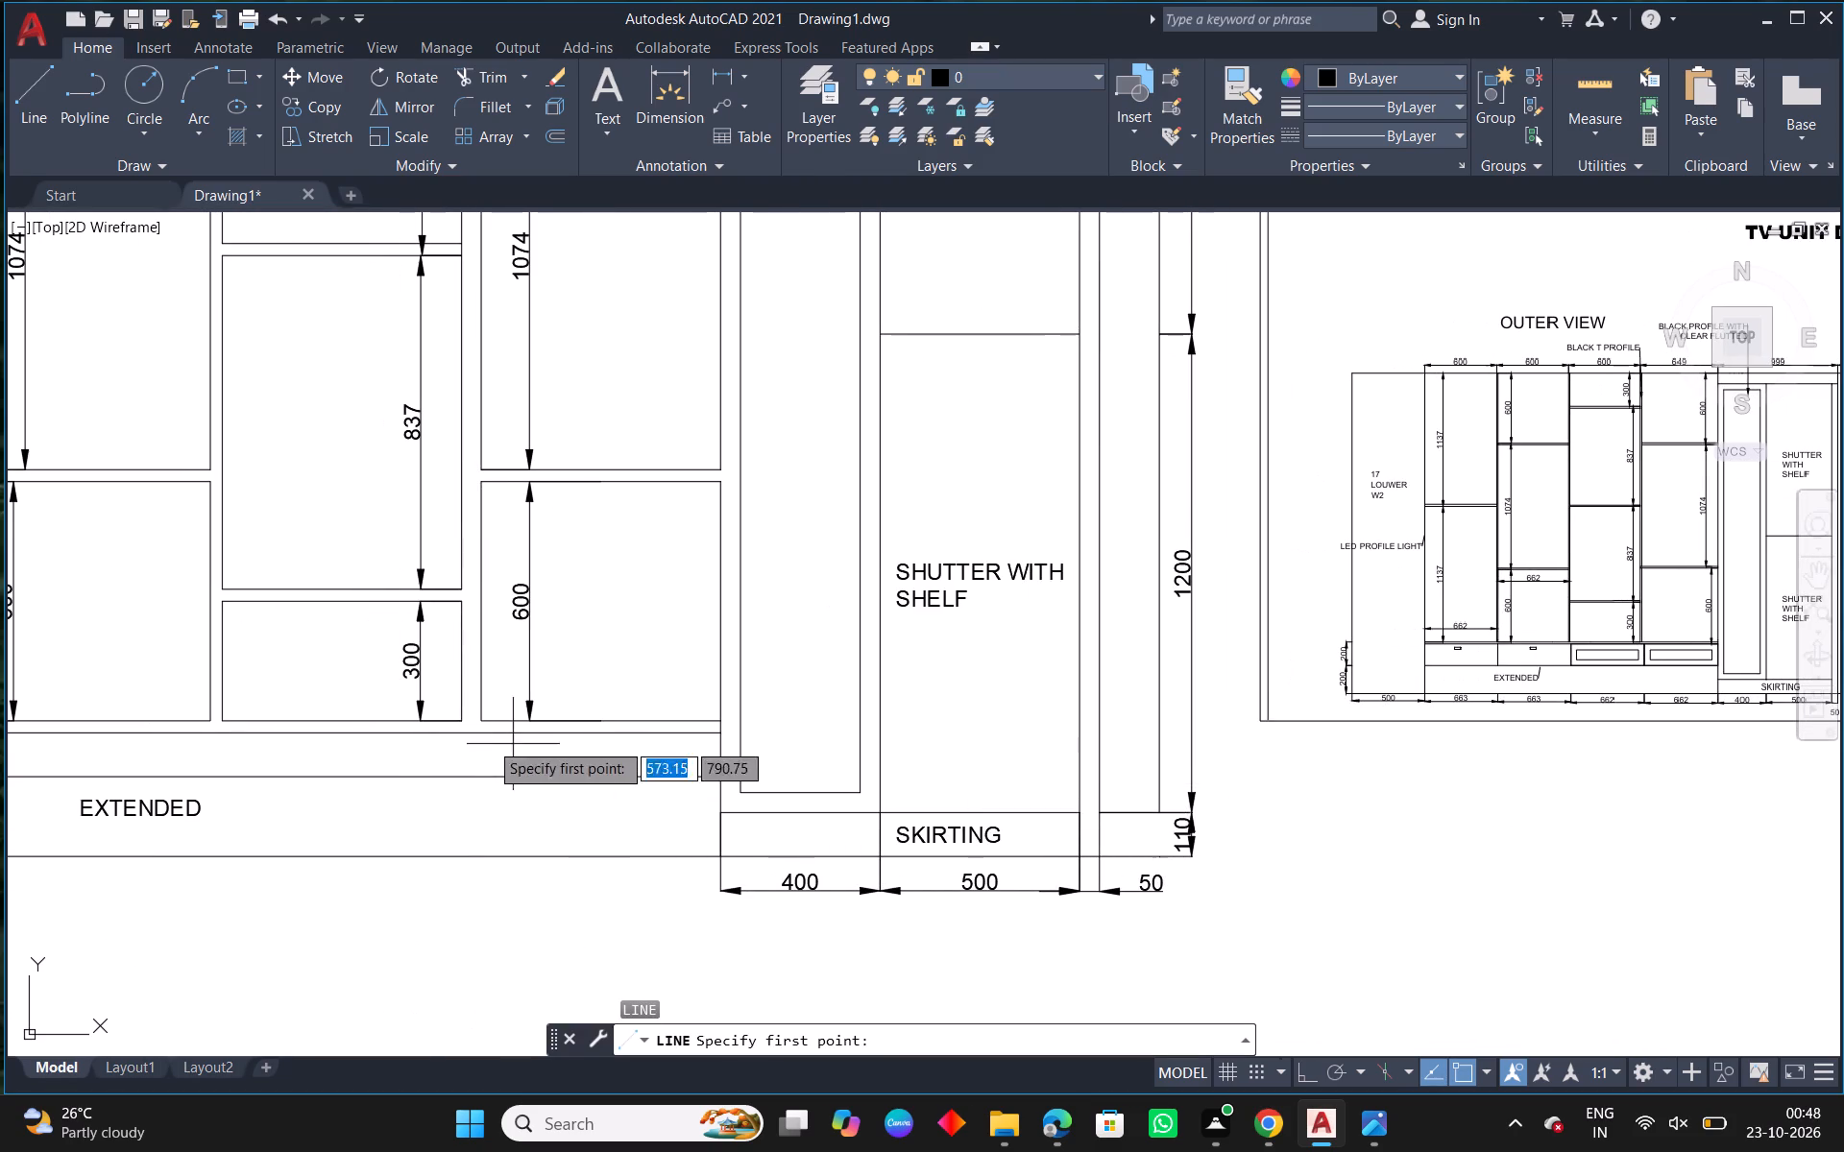
middle_drag(510, 744, 1198, 763)
scroll(655, 747, up, 1)
click(653, 743)
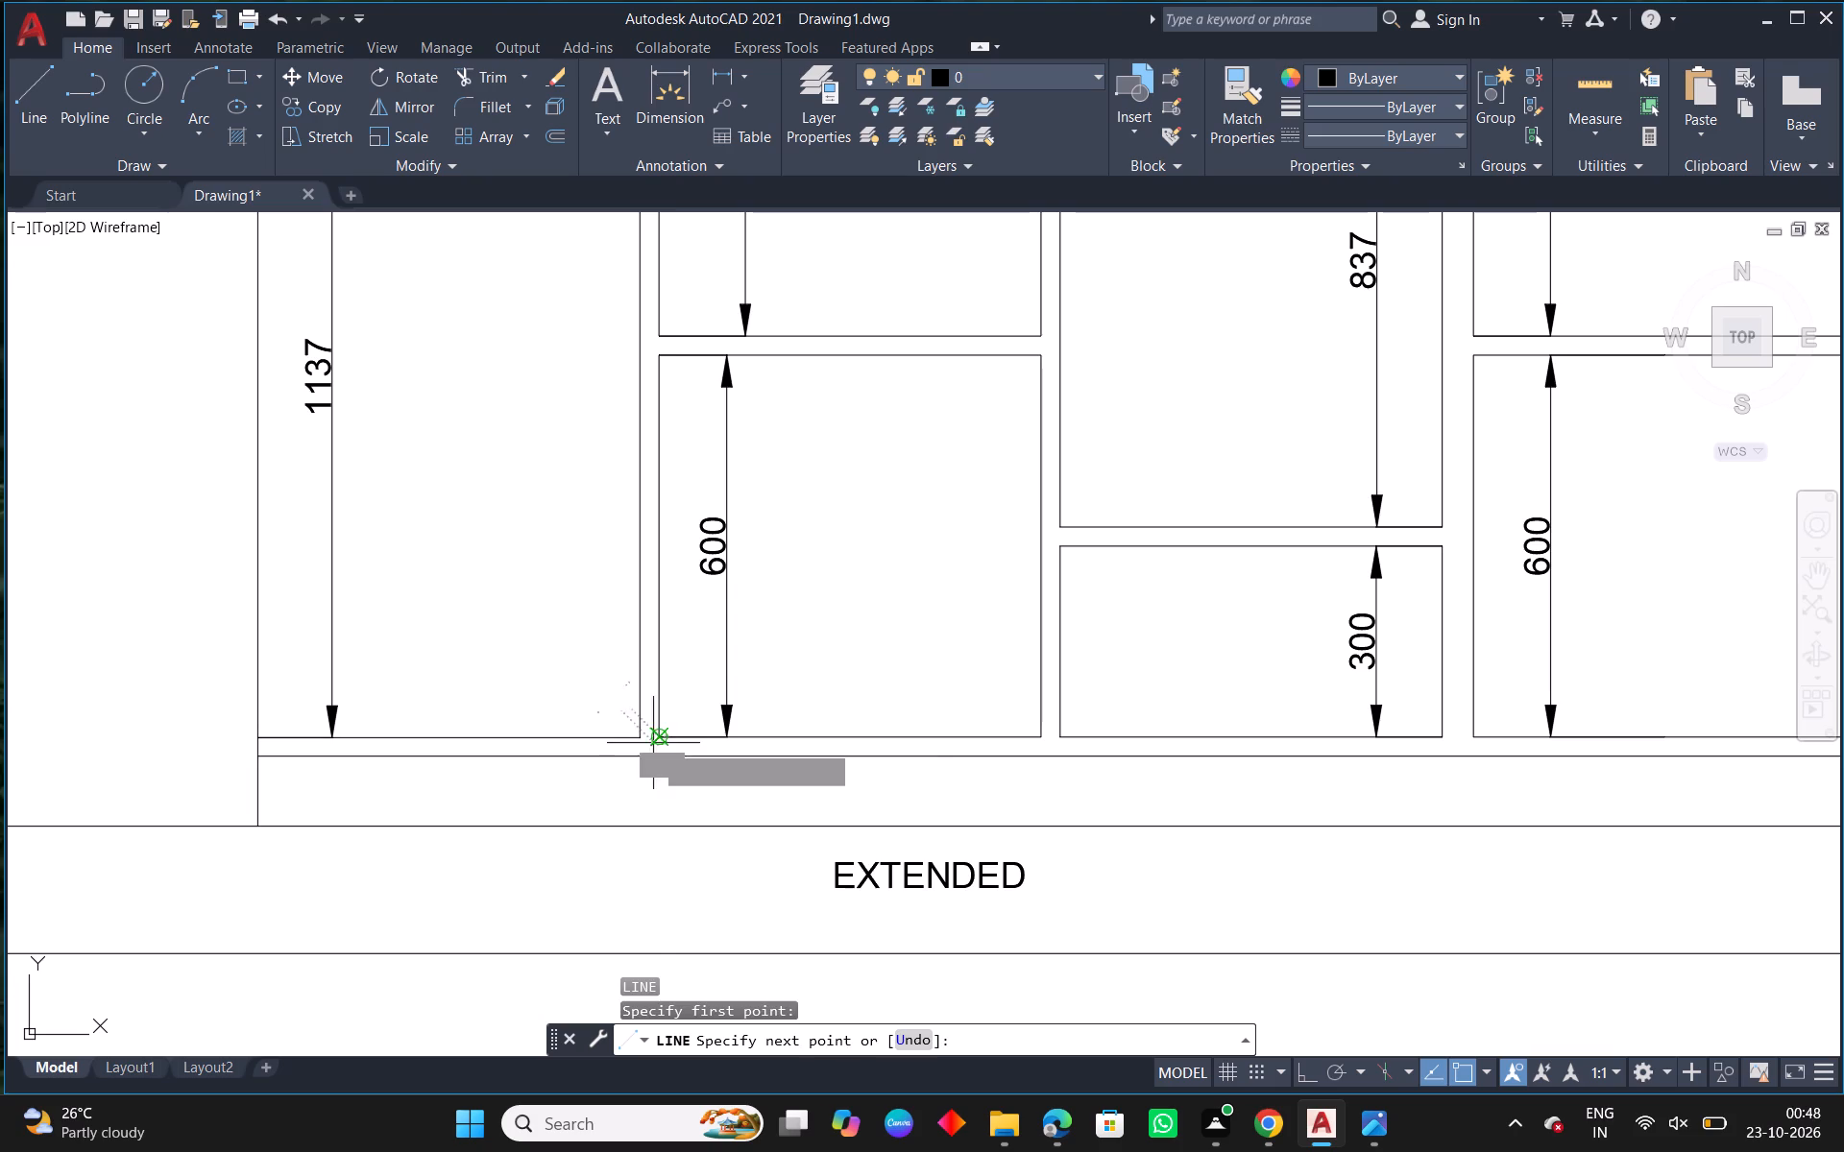
click(659, 829)
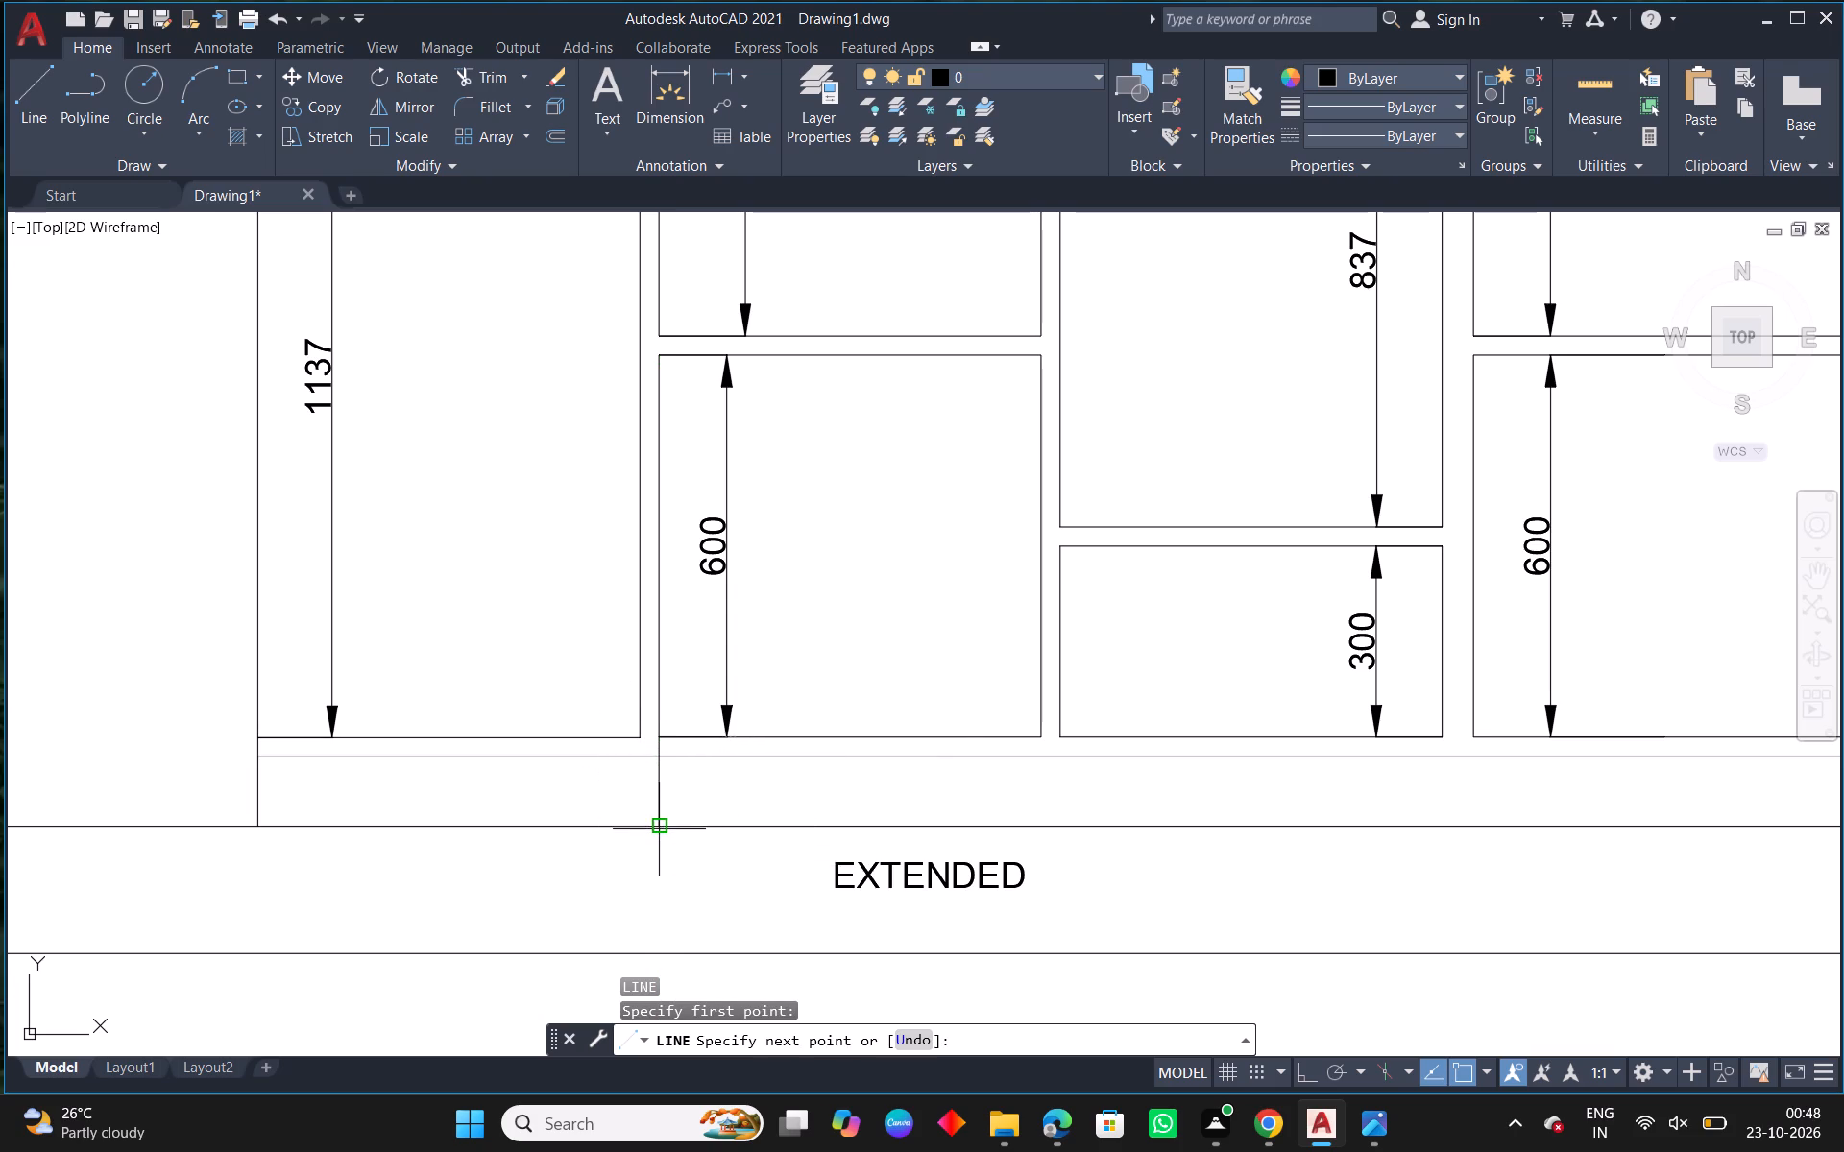
key(Escape)
Draw a vertical drawer divider from the near lower corner of the third bay's 300-high compartment down to the base strip's top line.
middle_drag(1034, 748, 791, 669)
right_click(716, 518)
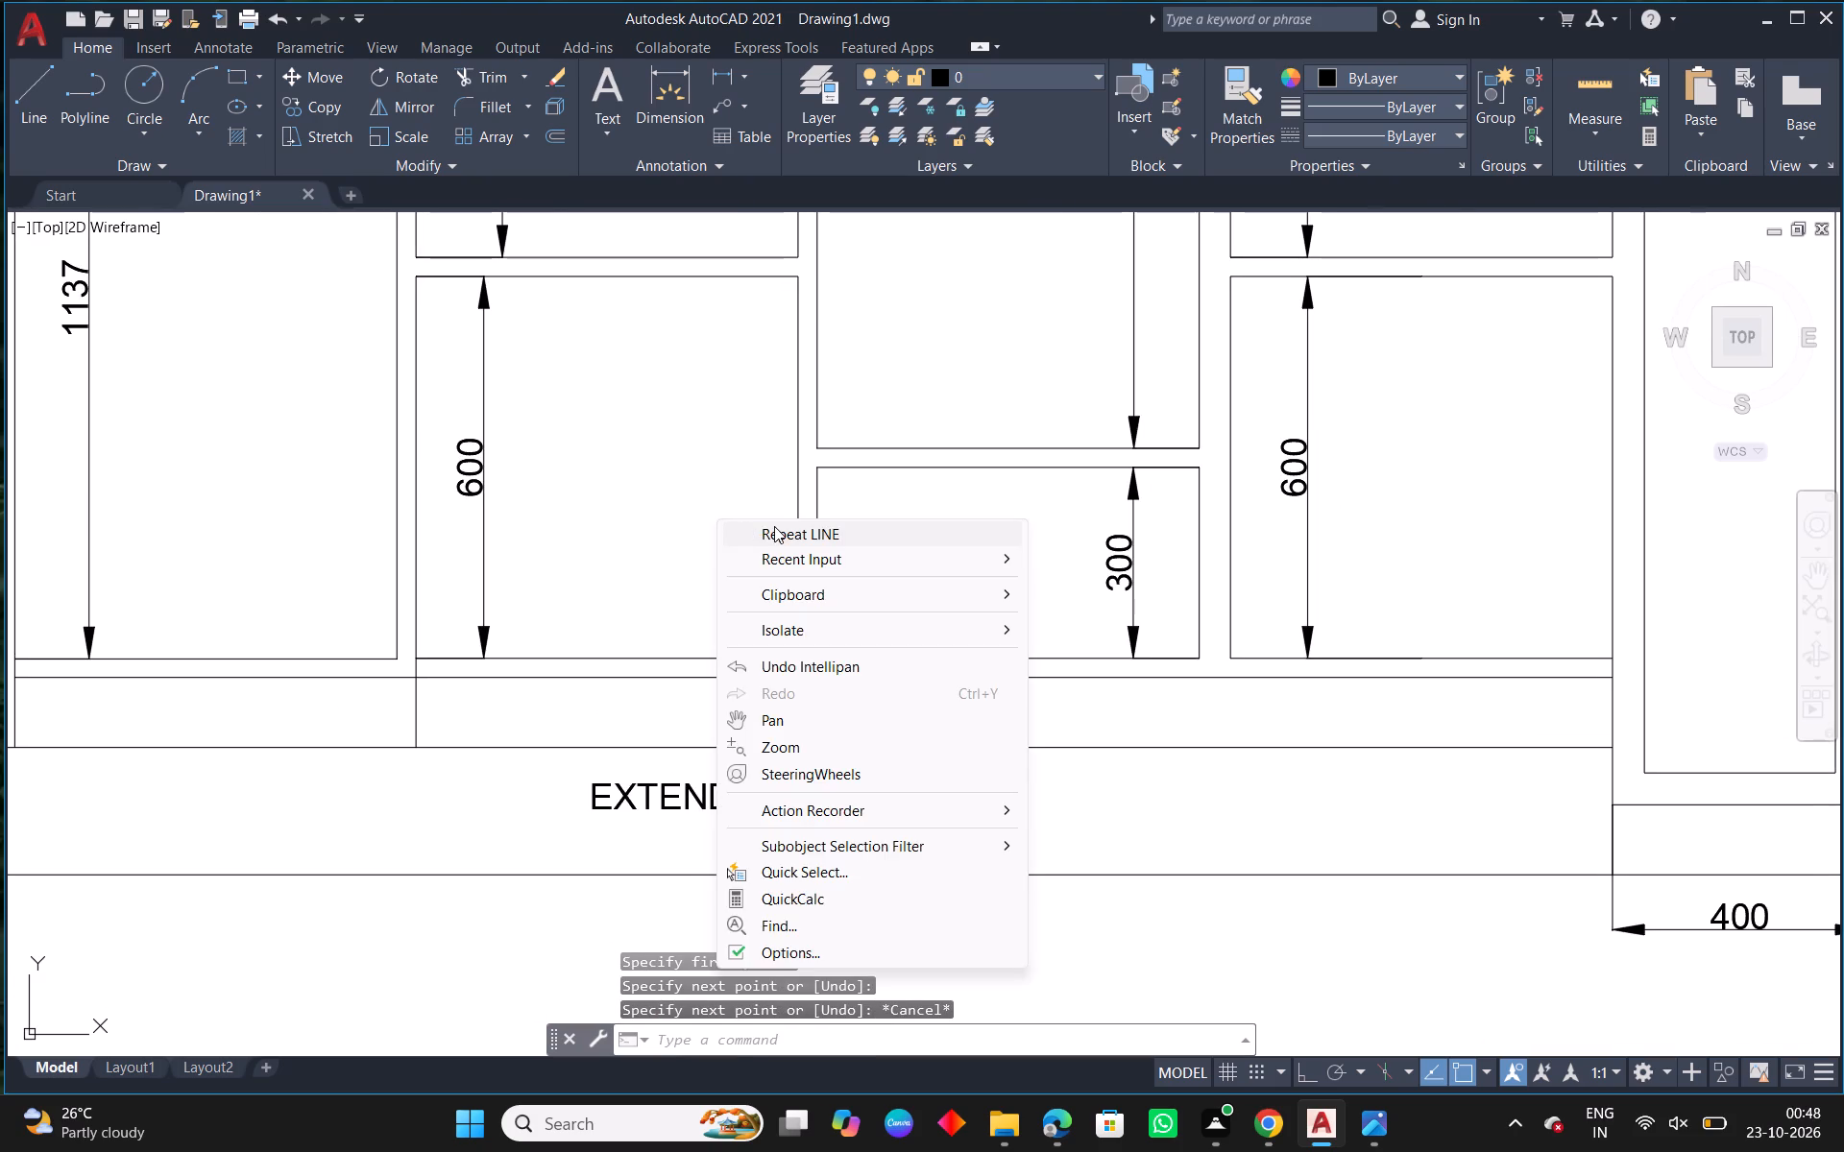
click(774, 526)
click(818, 652)
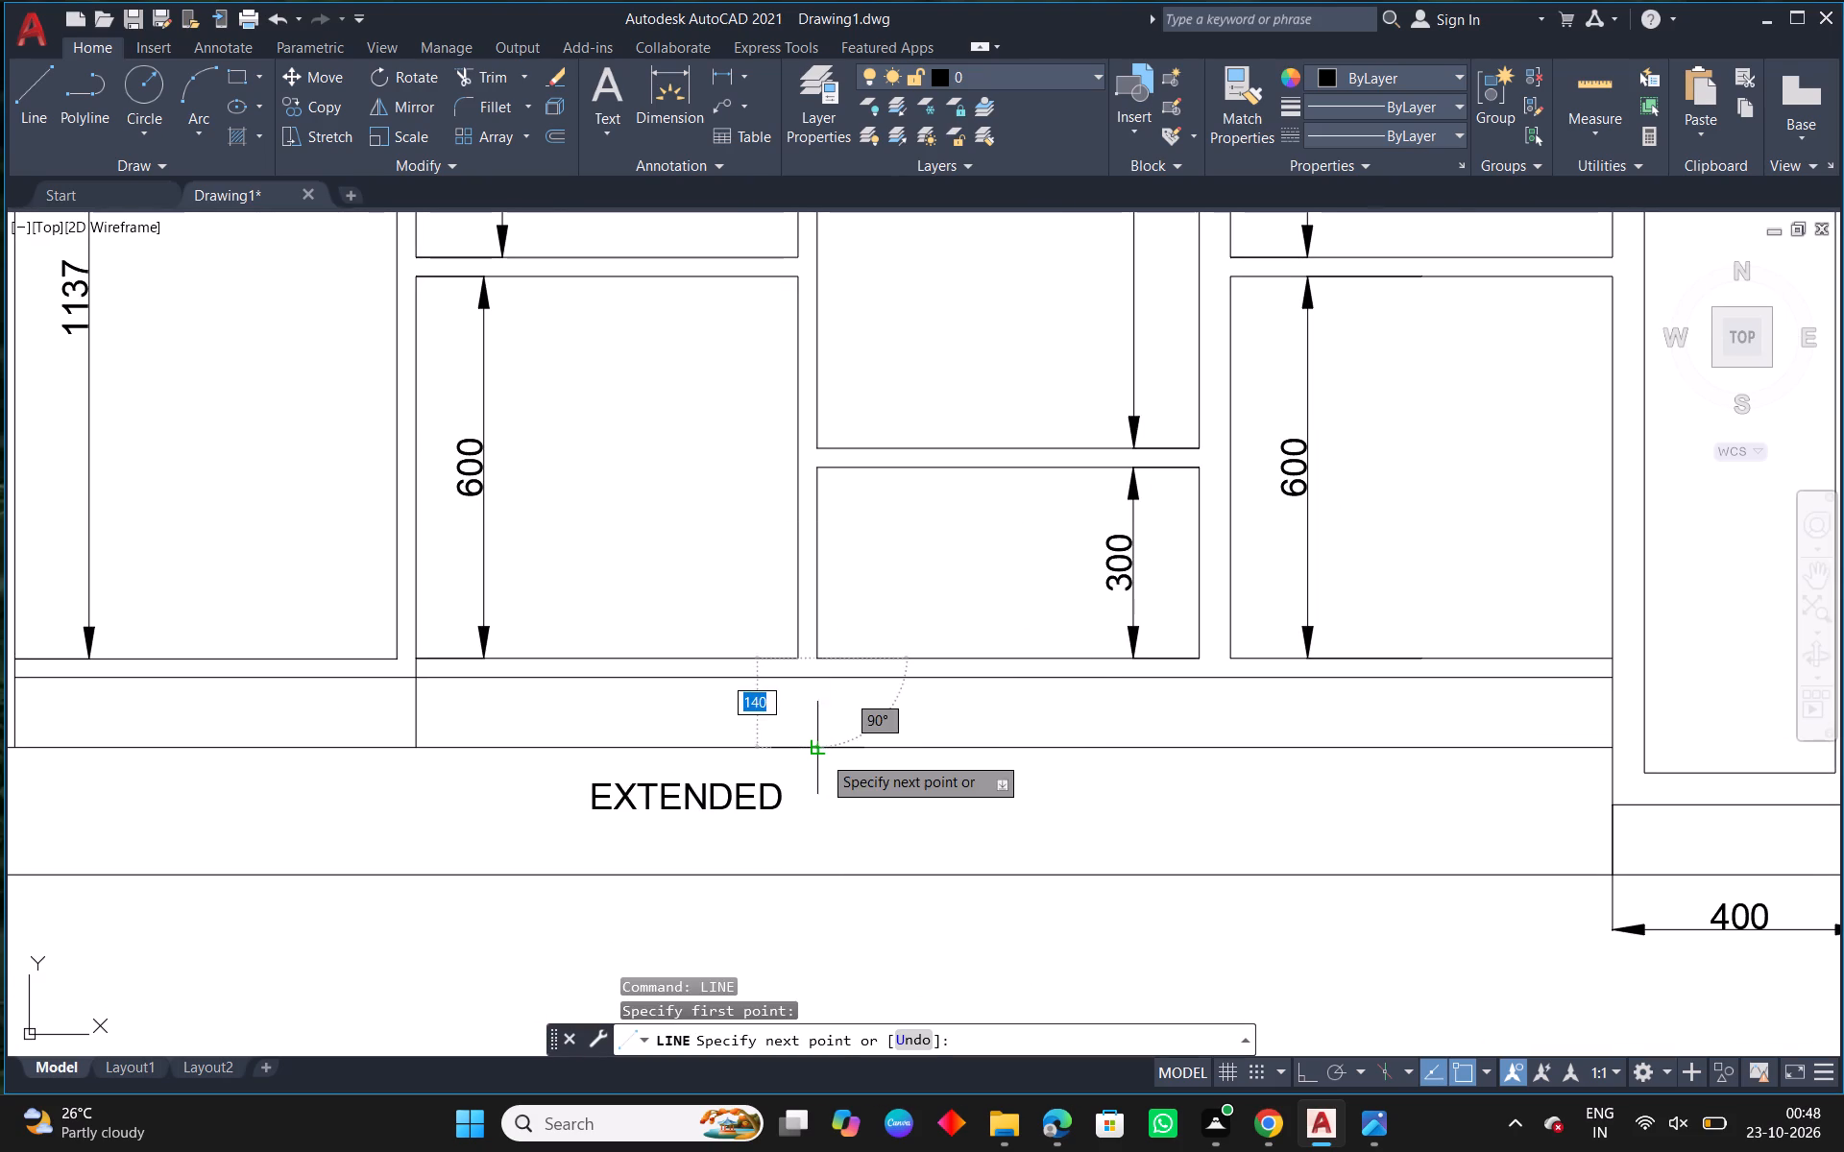
click(822, 755)
key(Escape)
Draw a vertical drawer divider from the near lower corner of the fourth bay's 600-high compartment to the base strip's top line.
scroll(981, 756, down, 3)
middle_drag(1140, 762, 968, 719)
scroll(906, 697, up, 3)
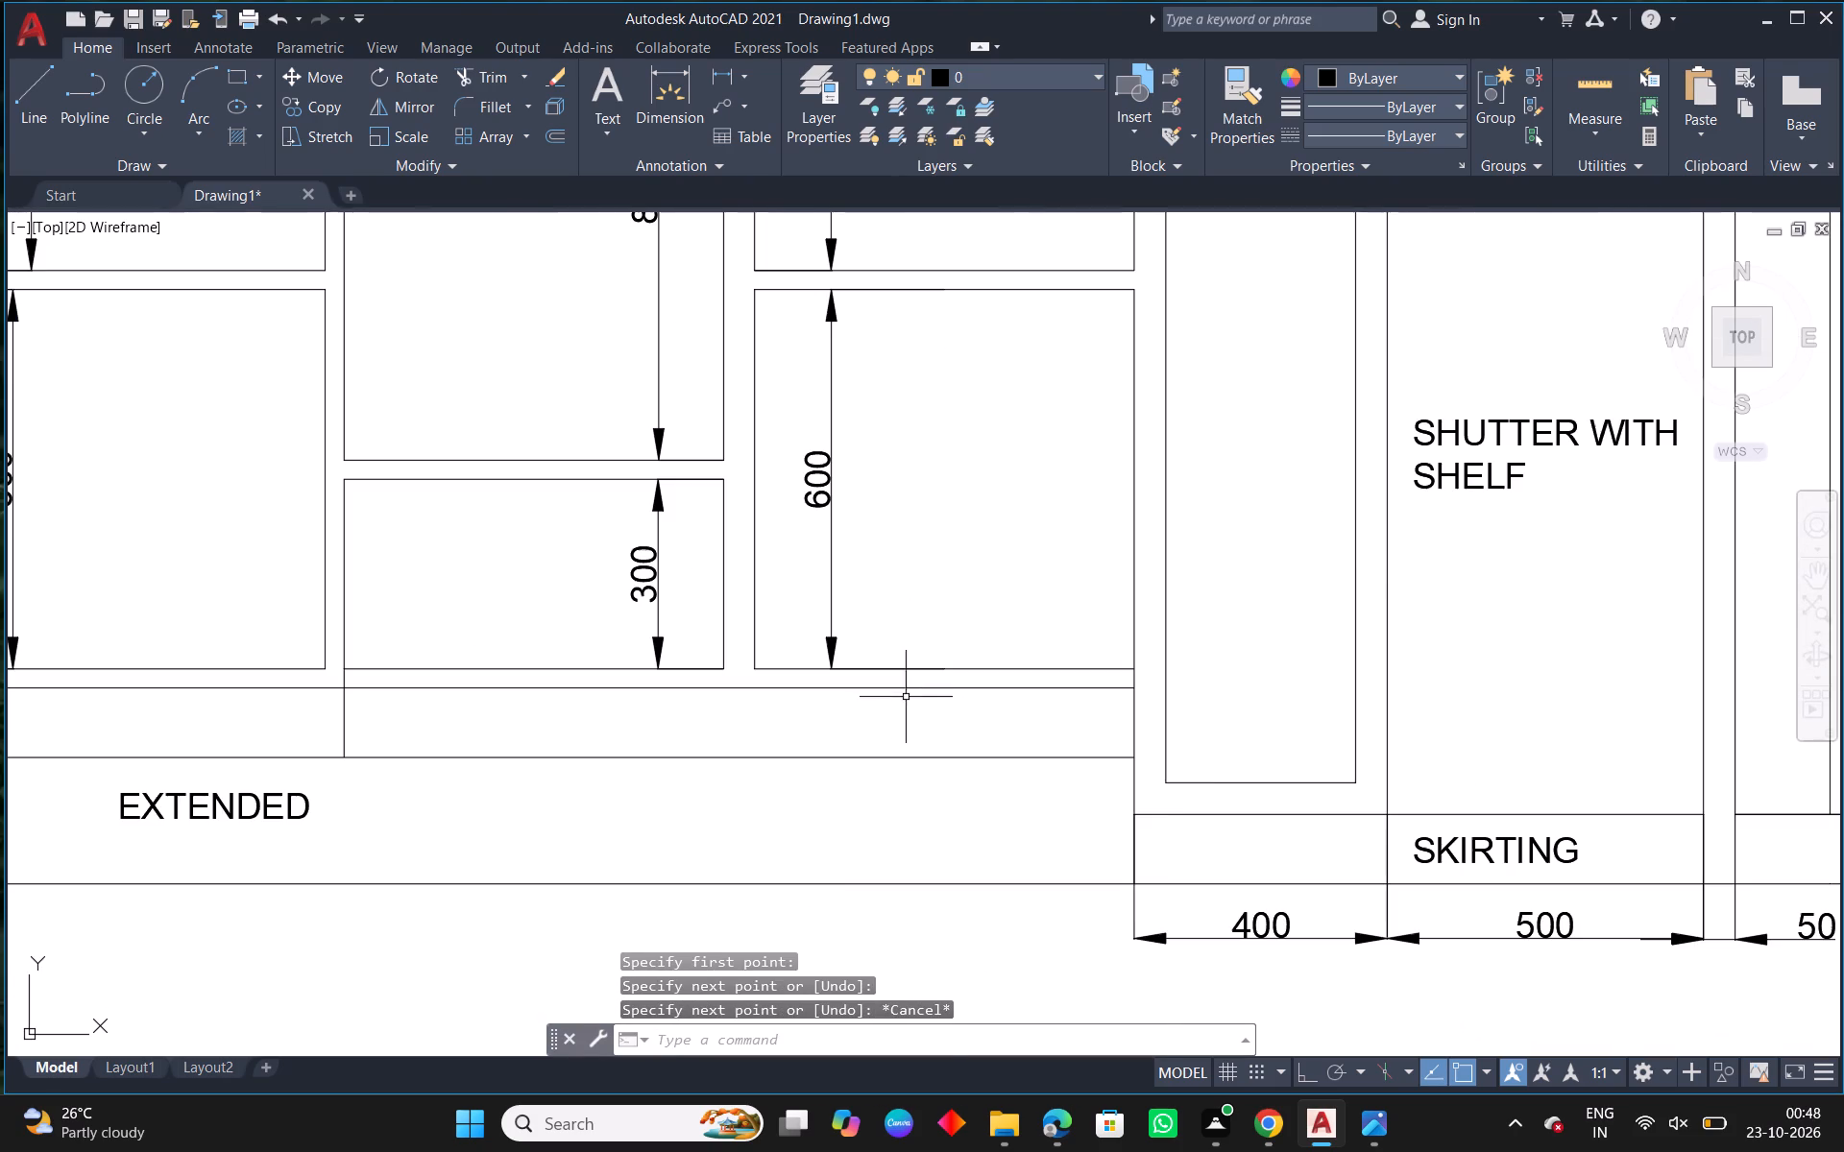
right_click(852, 609)
click(945, 622)
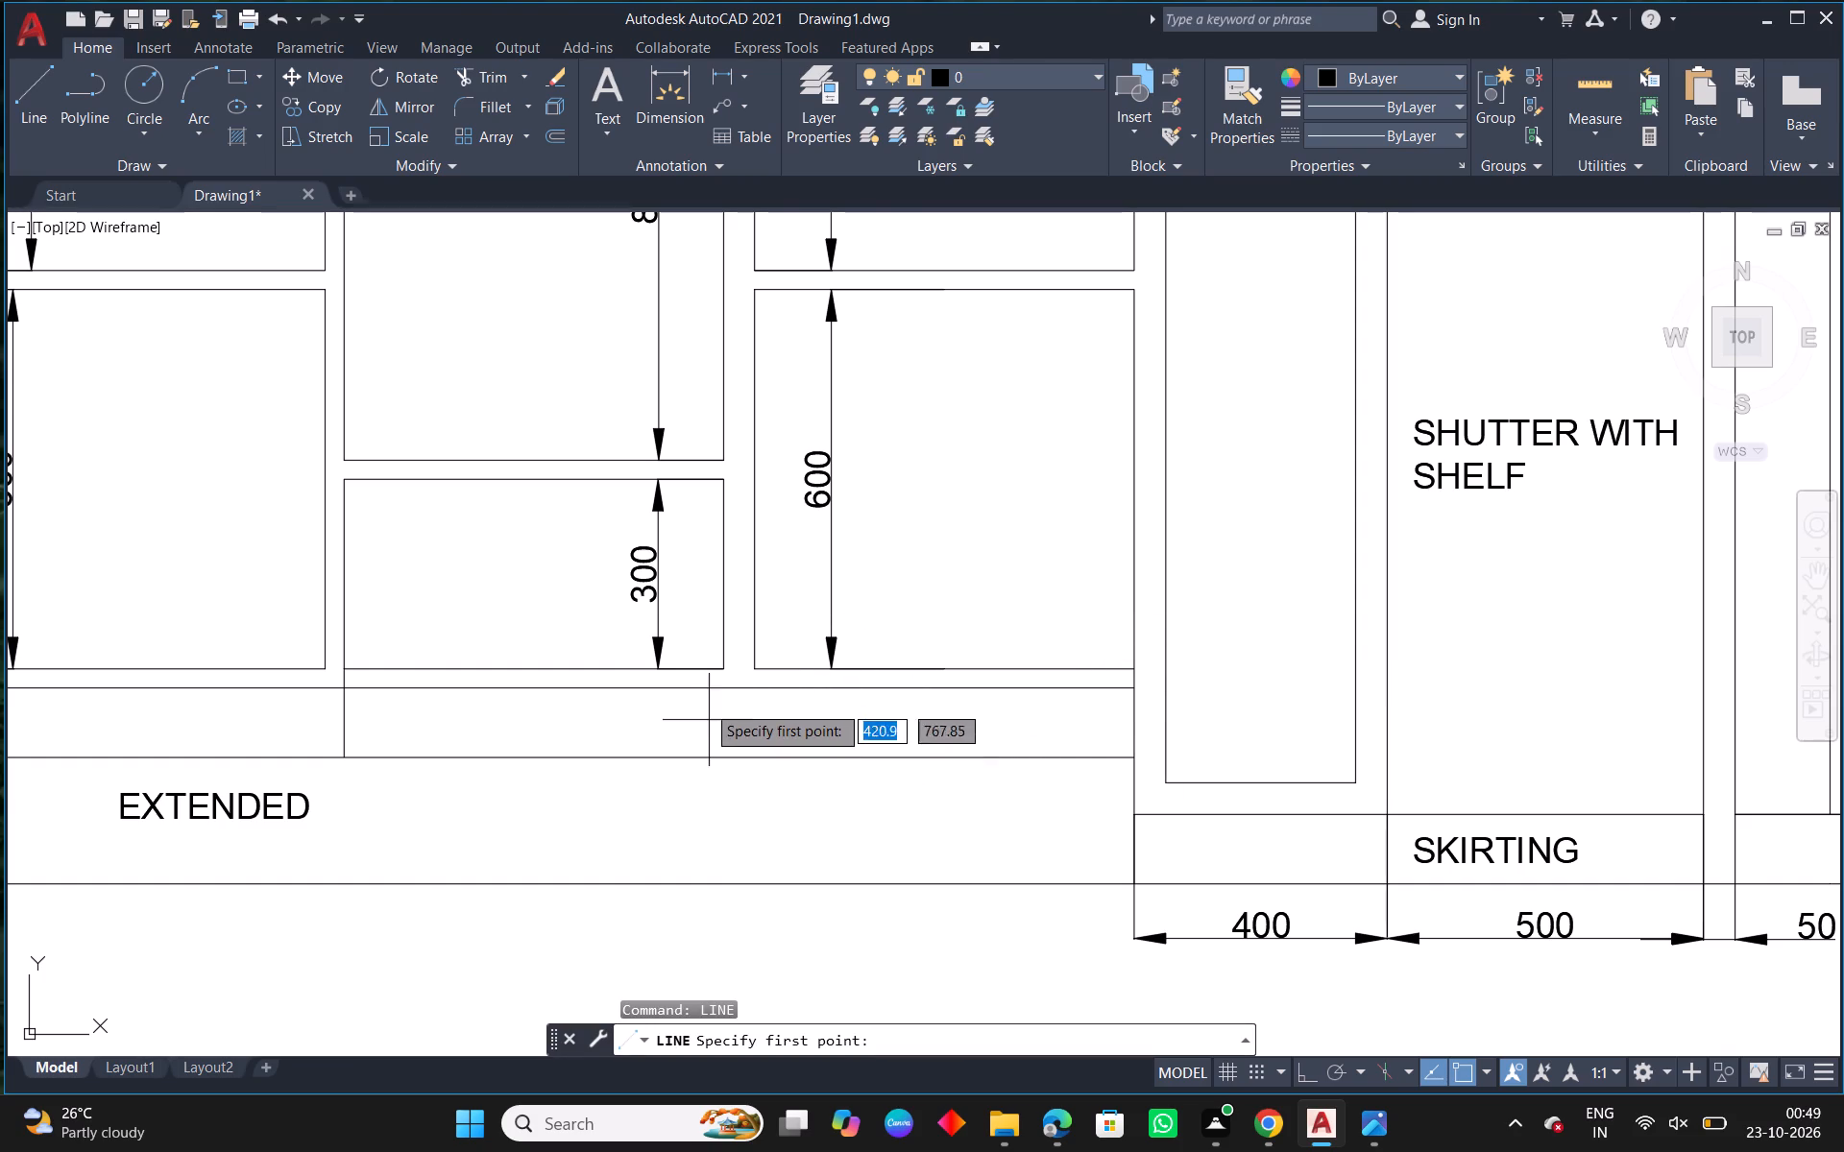
click(748, 673)
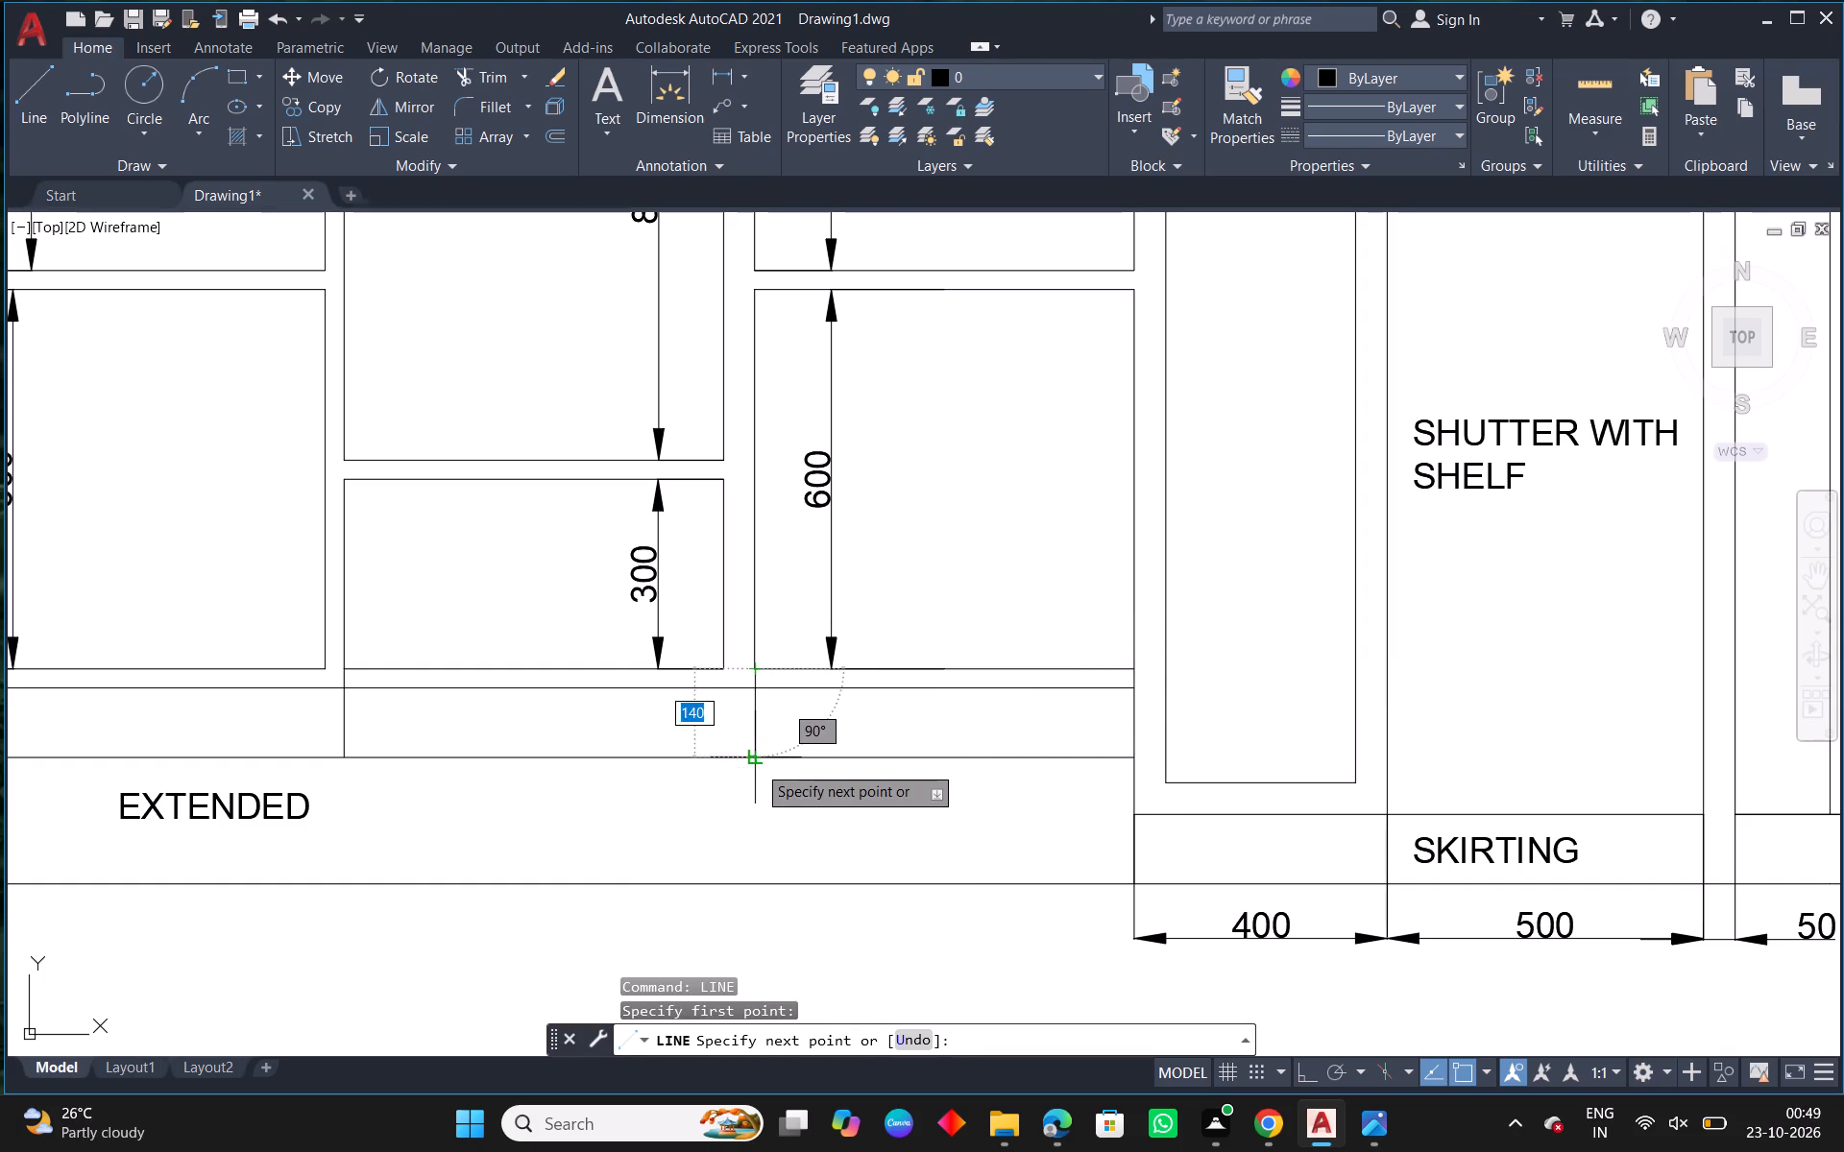
click(757, 764)
key(Escape)
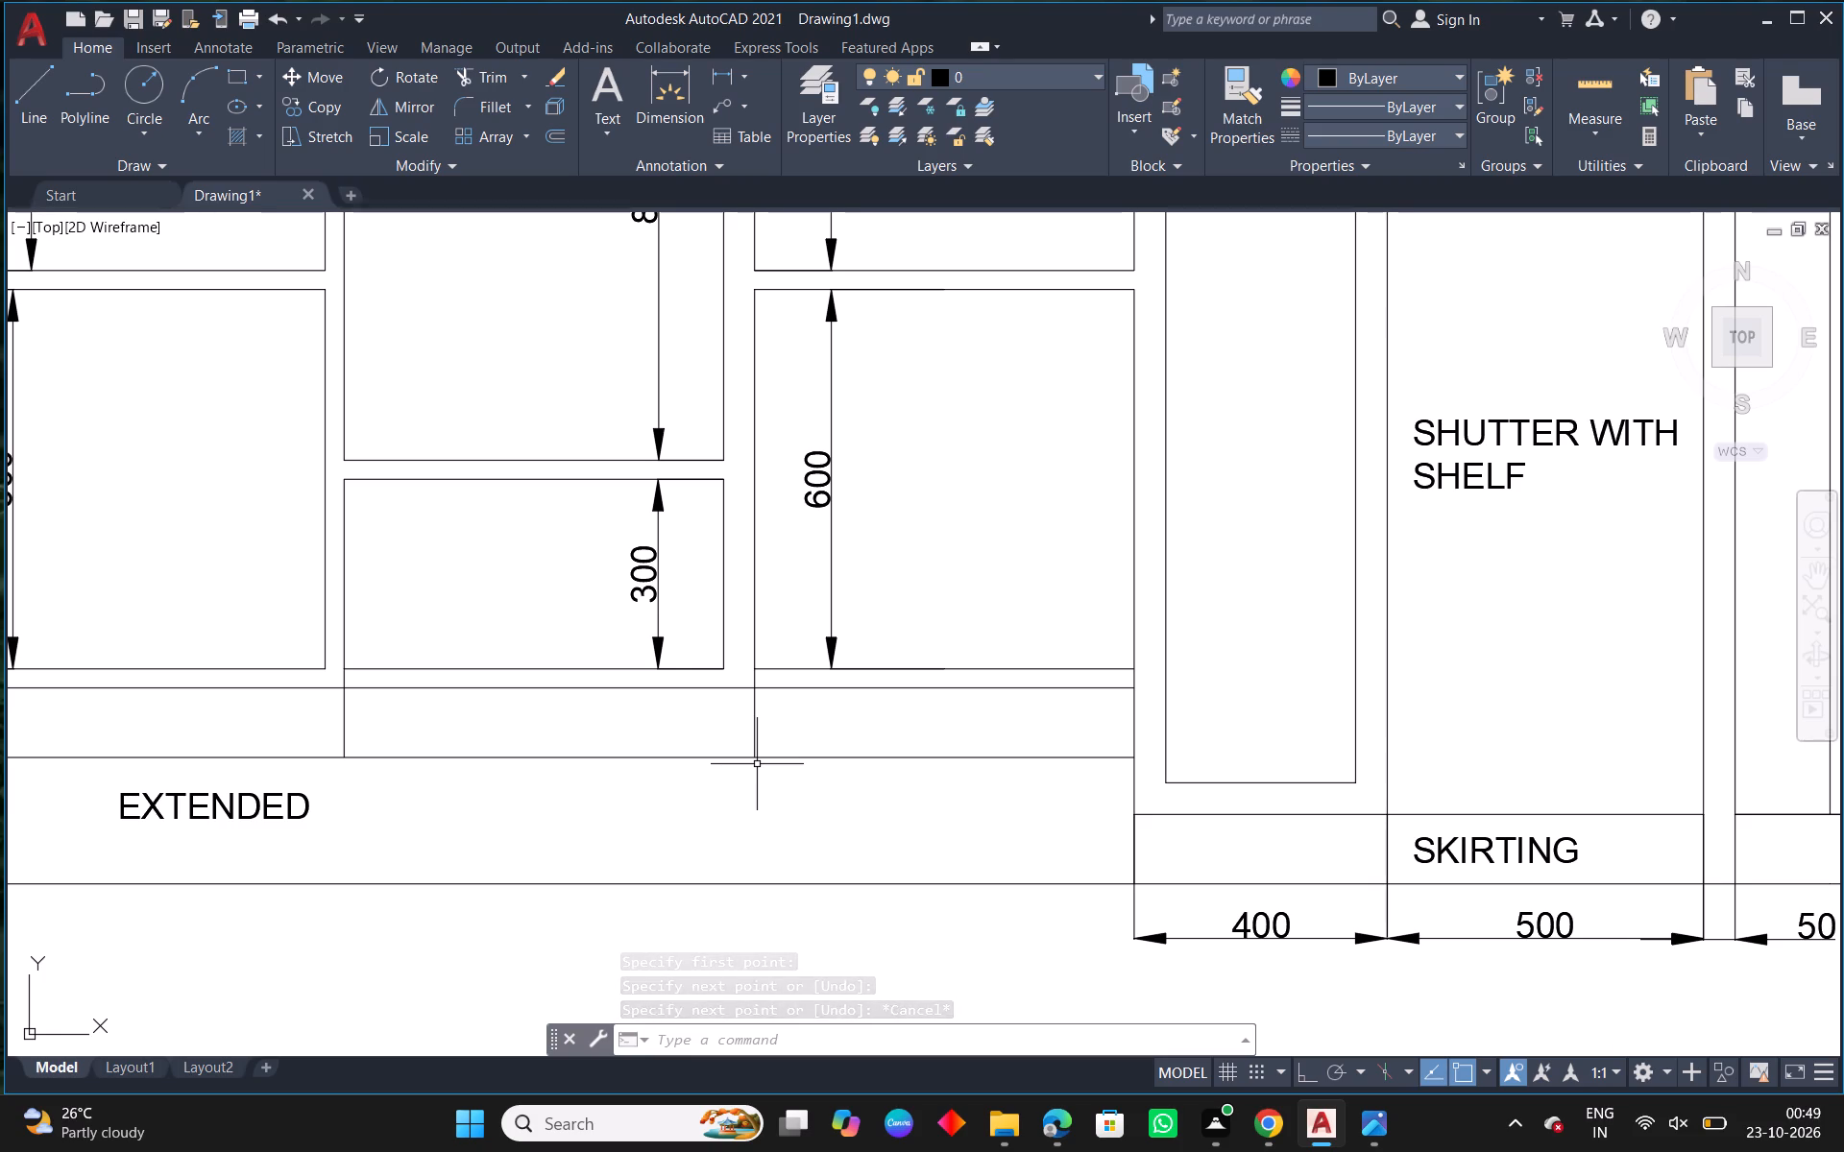
key(Escape)
Following the reference outer view, draw a small handle rectangle about 78 by 18 near the top middle of the first bay's drawer.
scroll(835, 791, down, 2)
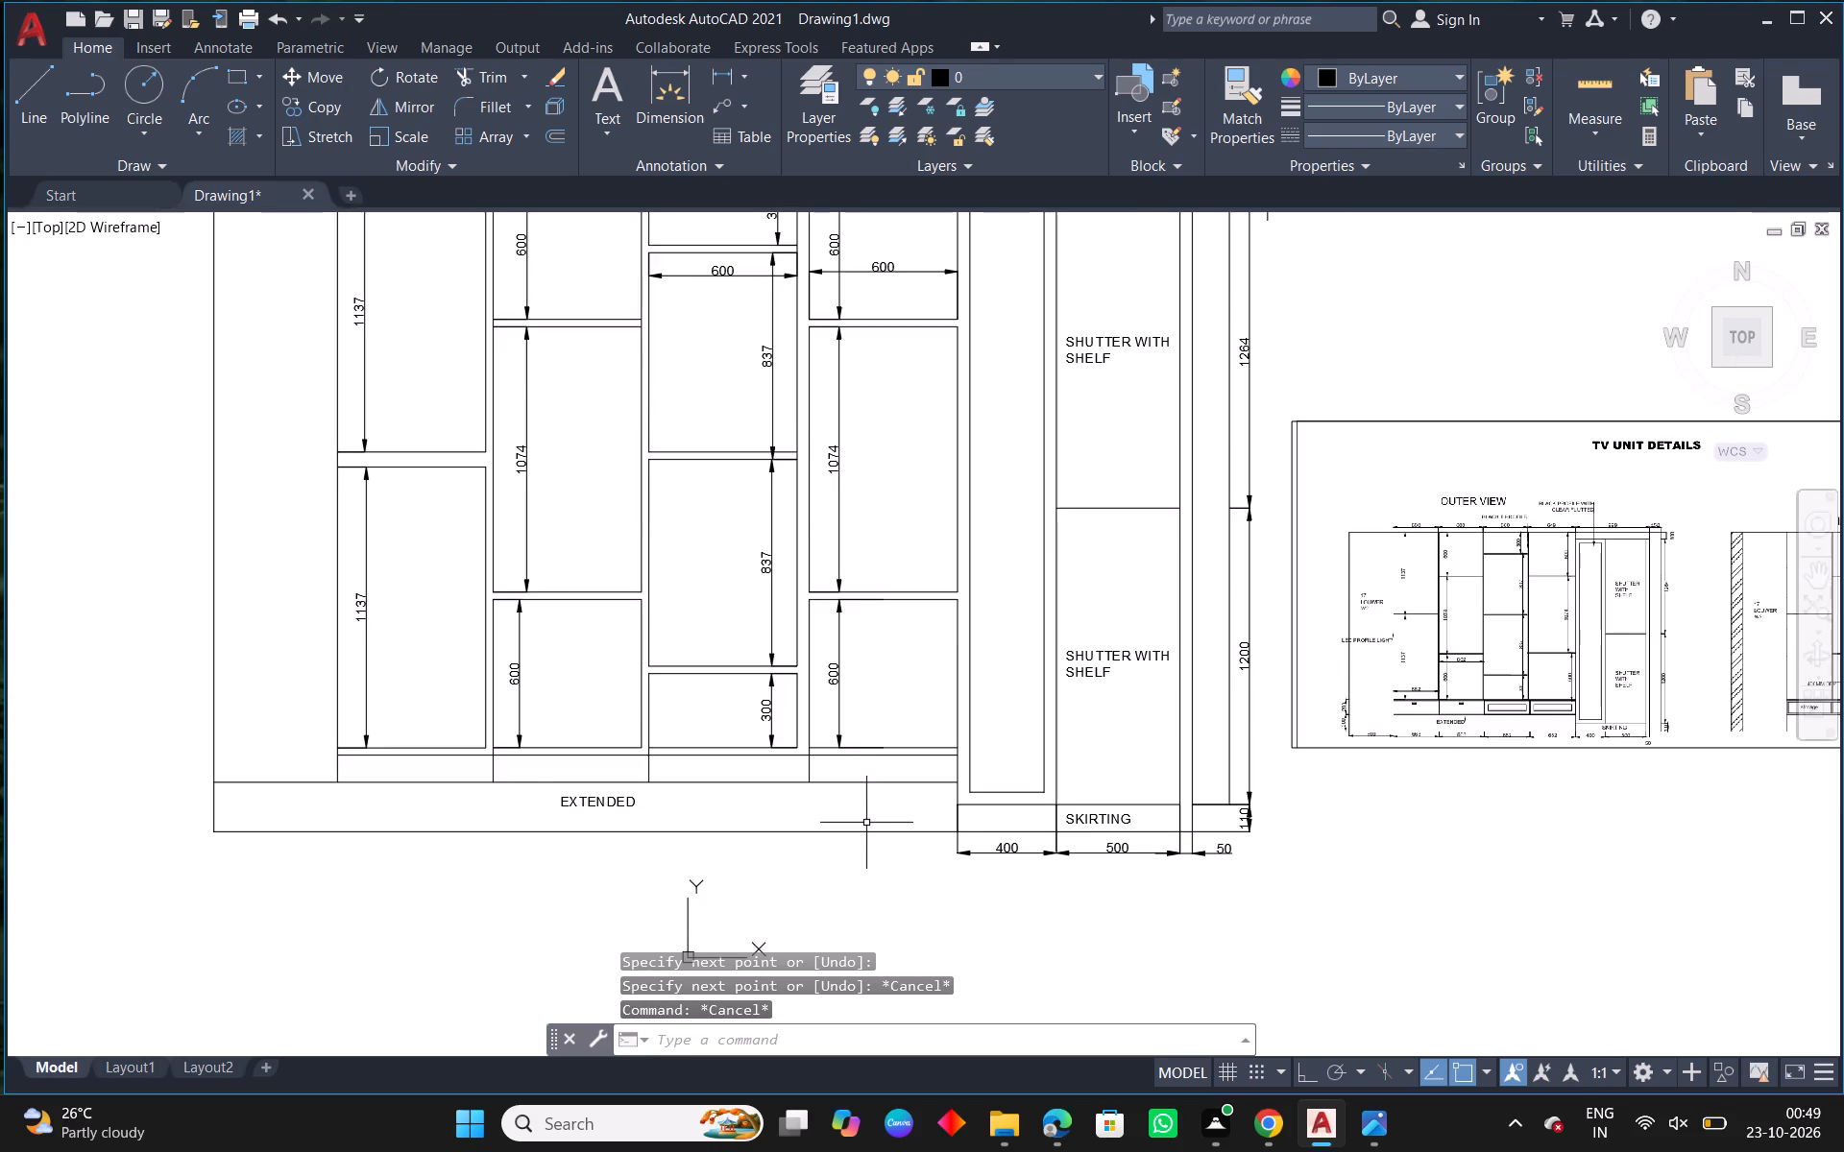
scroll(866, 828, down, 1)
middle_drag(981, 841, 811, 785)
scroll(1086, 689, up, 3)
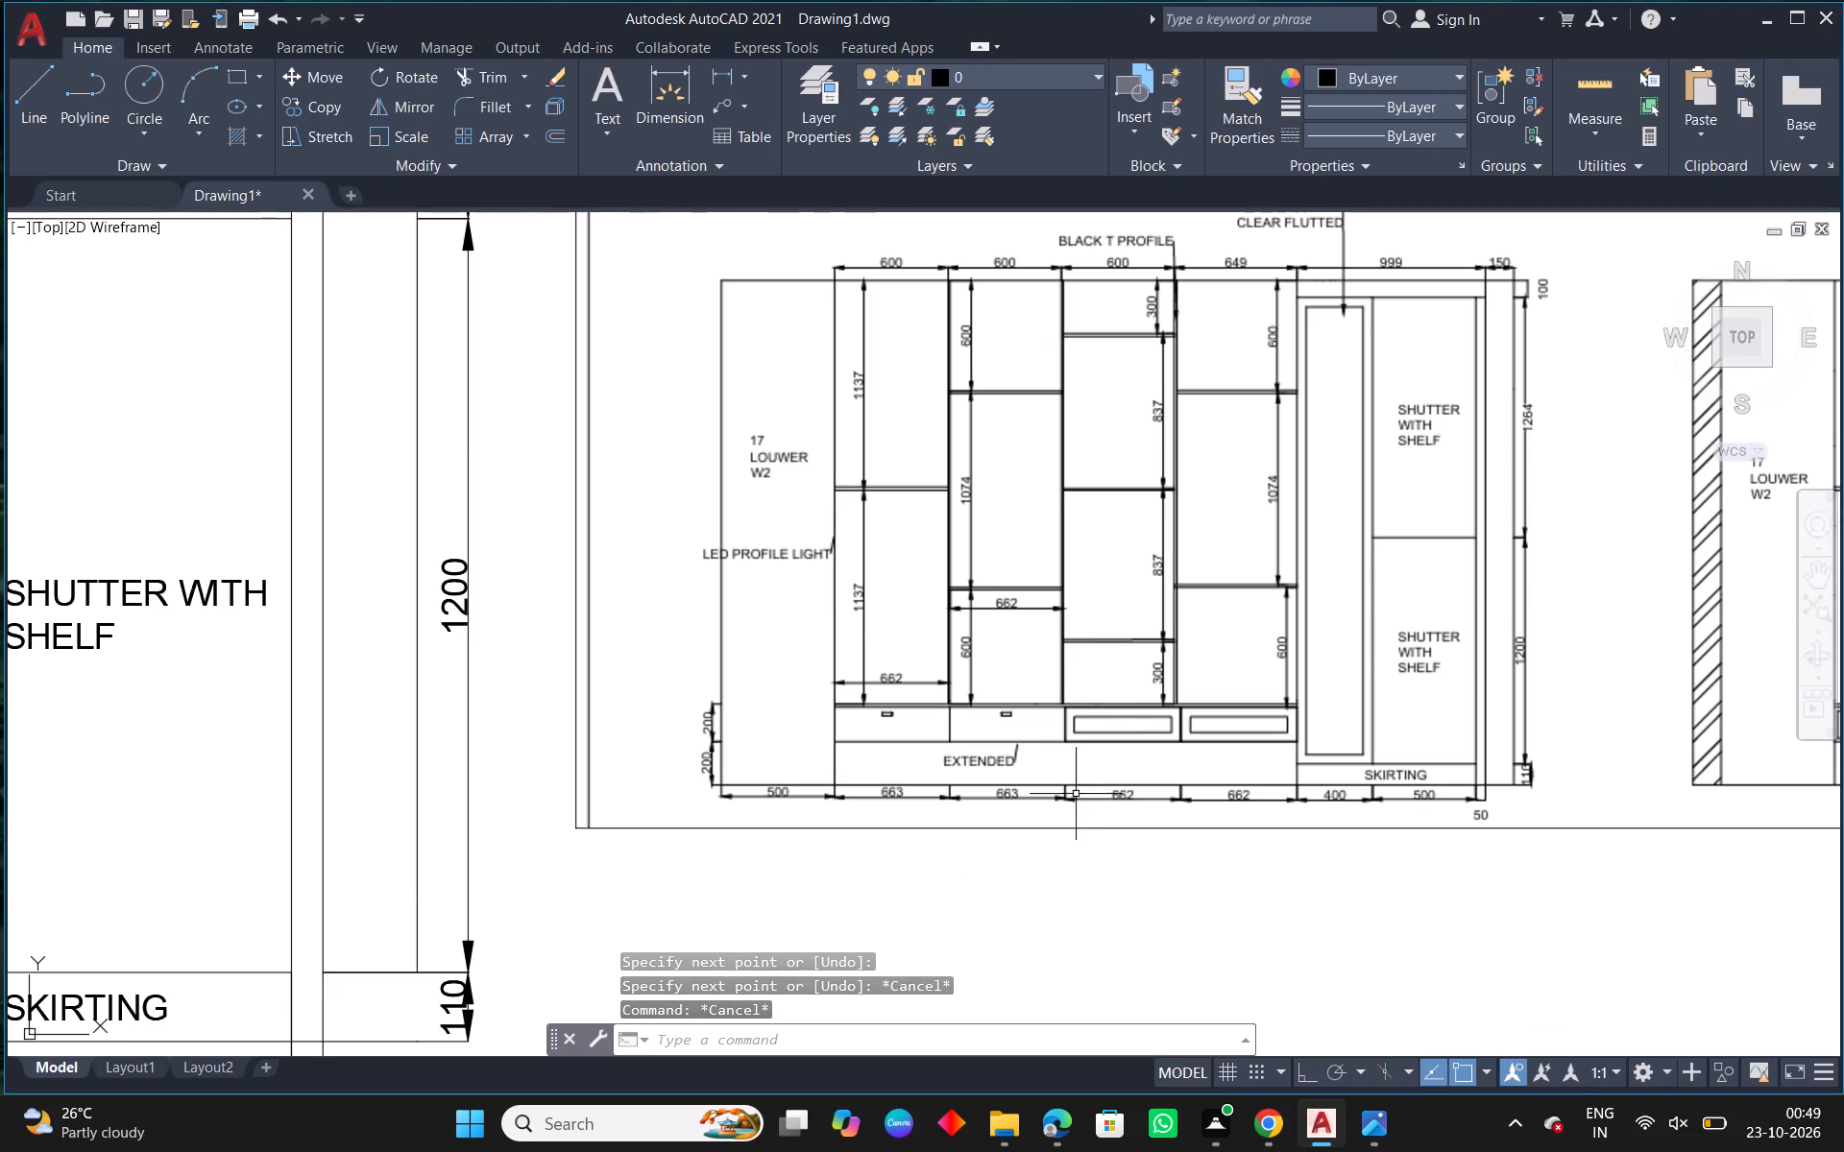
scroll(879, 752, down, 2)
middle_drag(701, 796, 1212, 827)
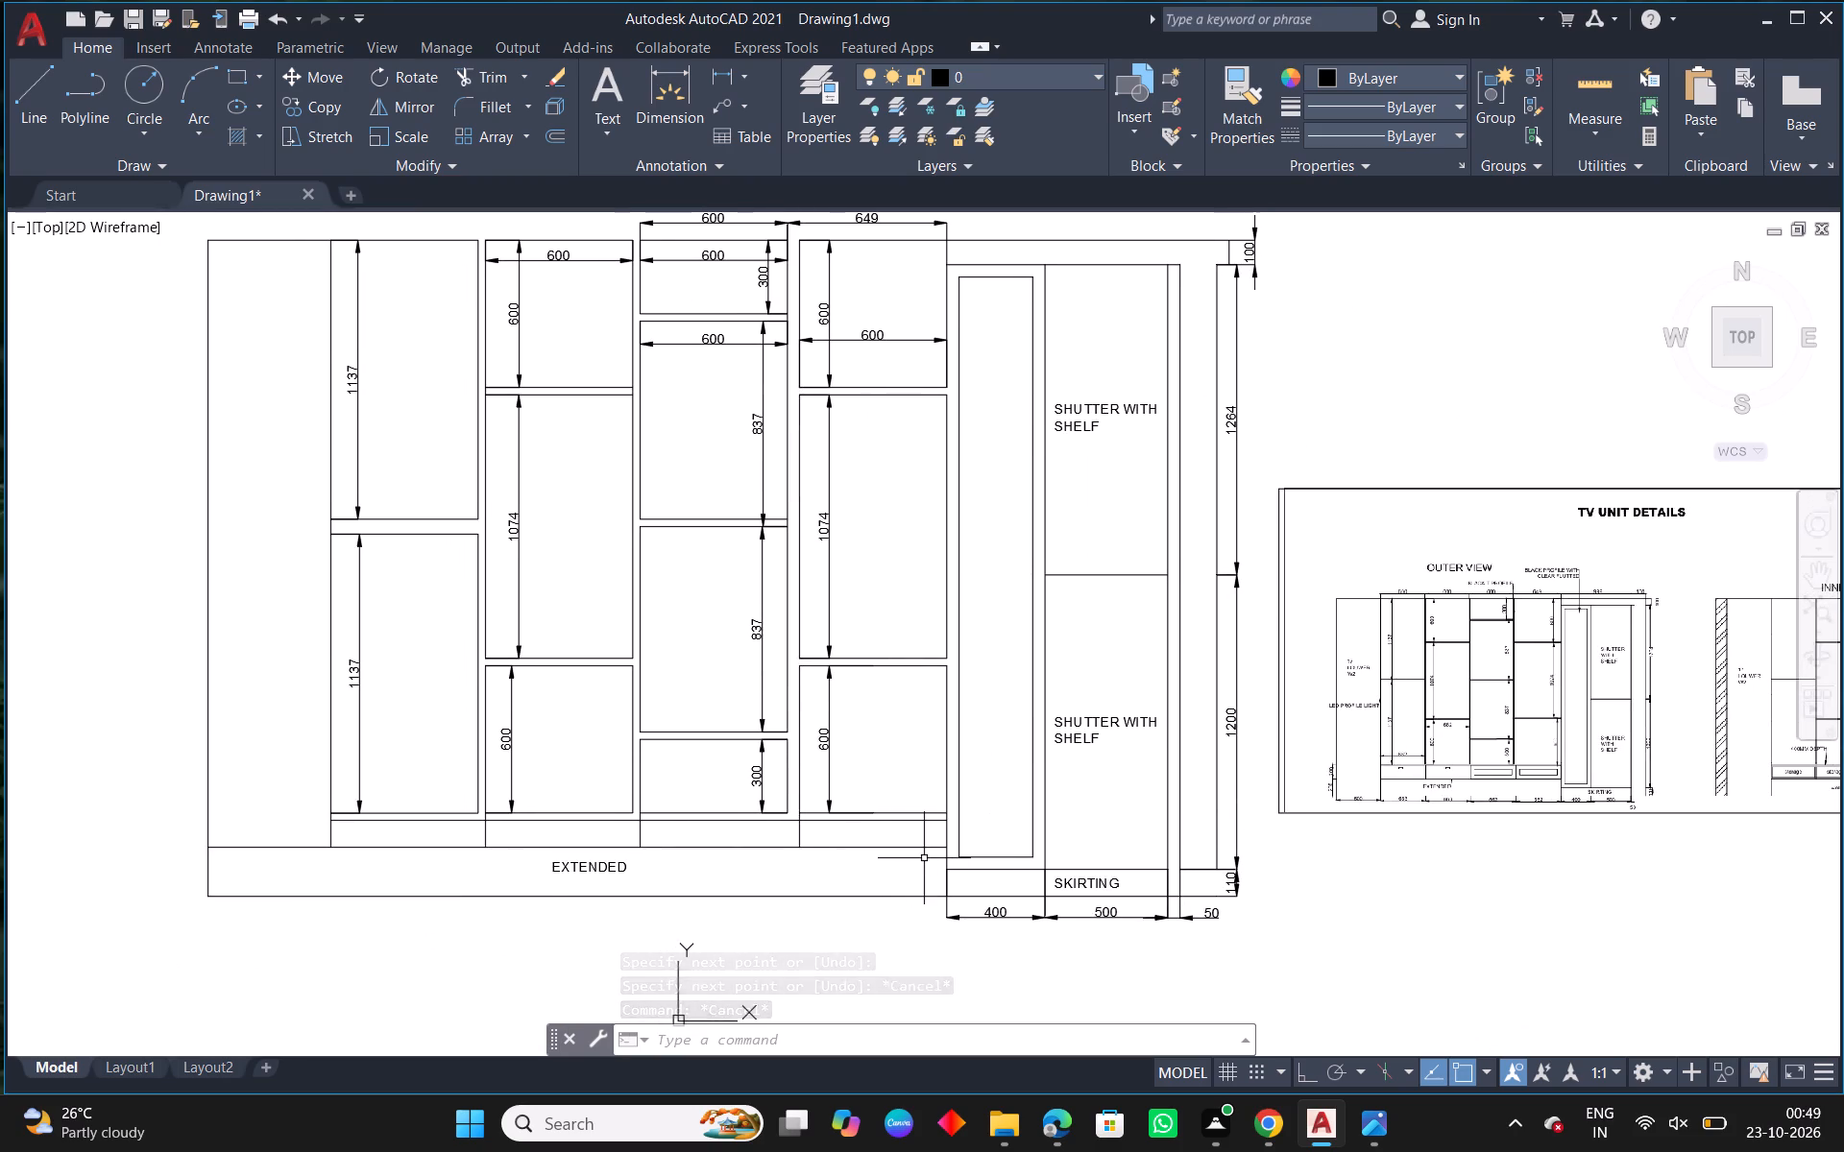
scroll(433, 852, up, 2)
middle_drag(459, 853, 602, 842)
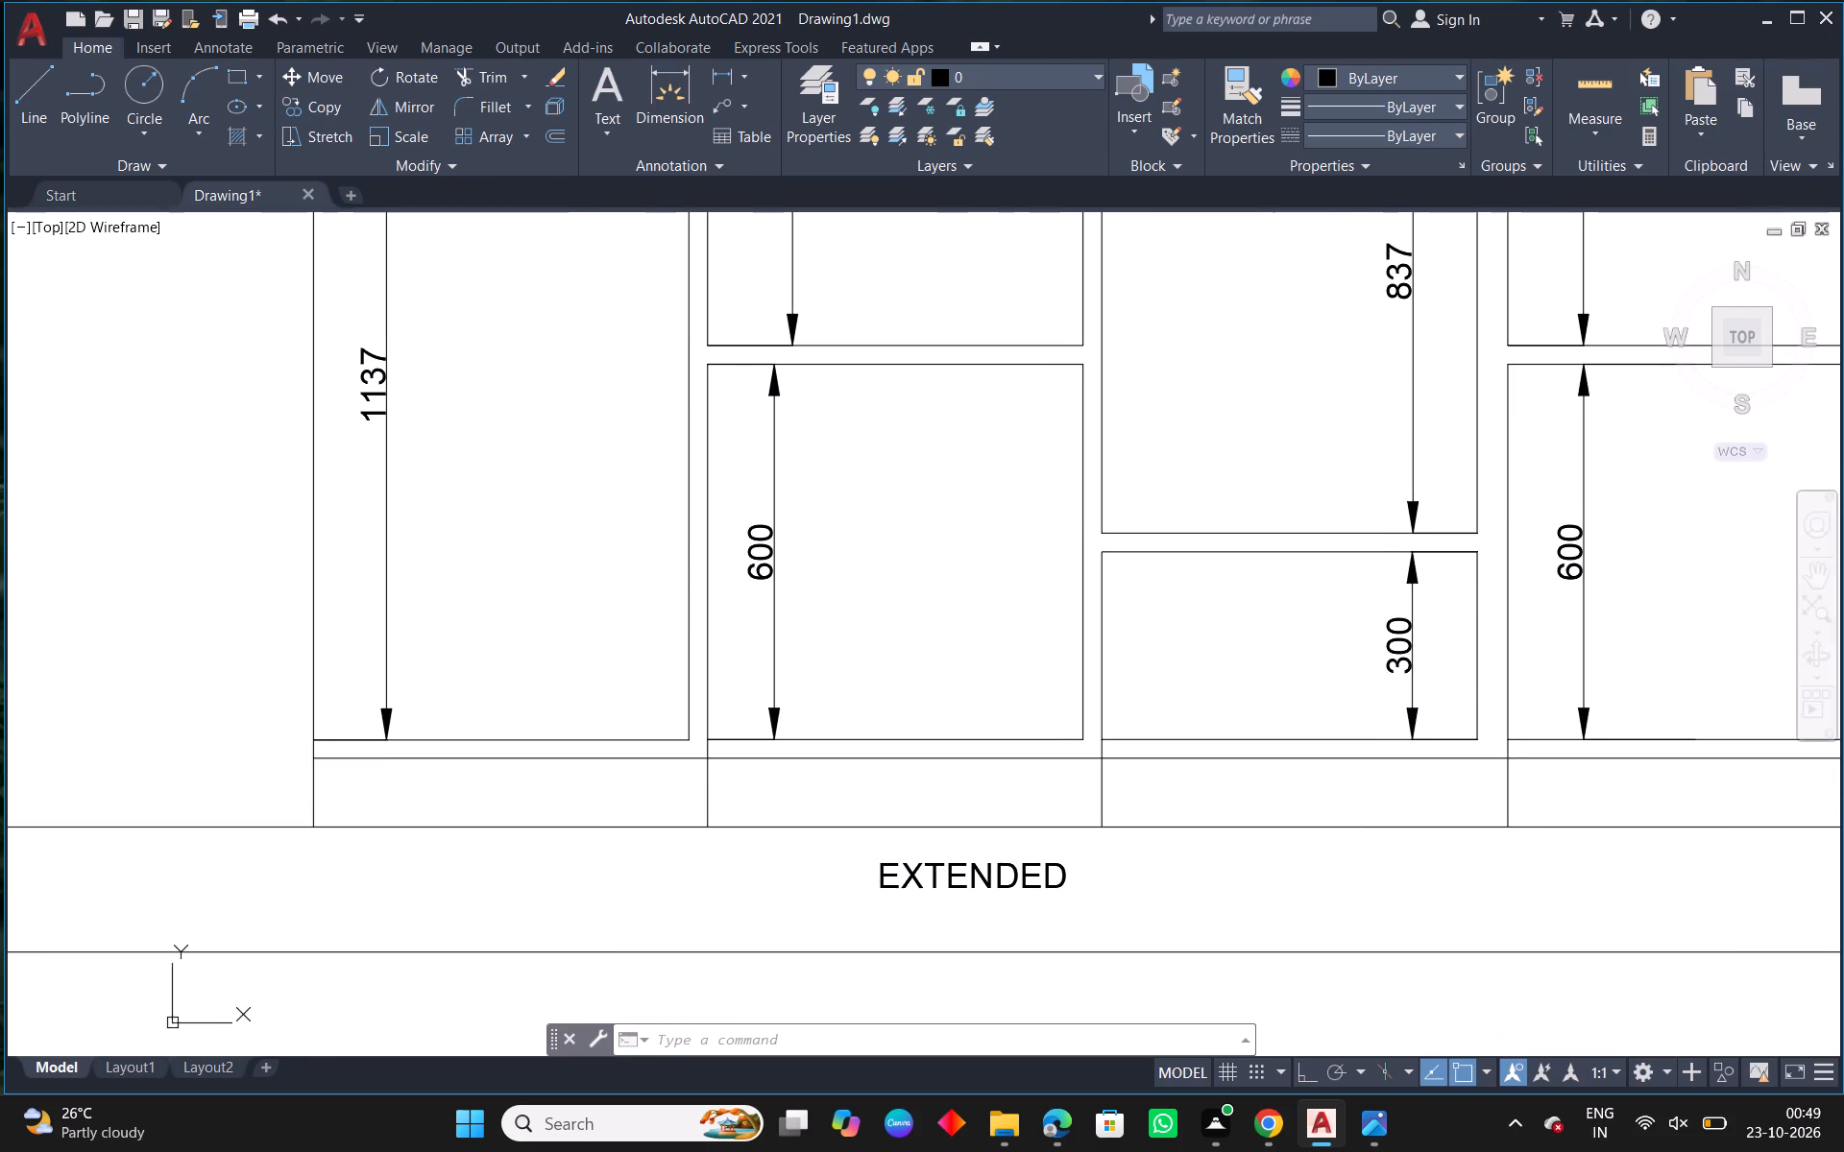
text(REC)
key(space)
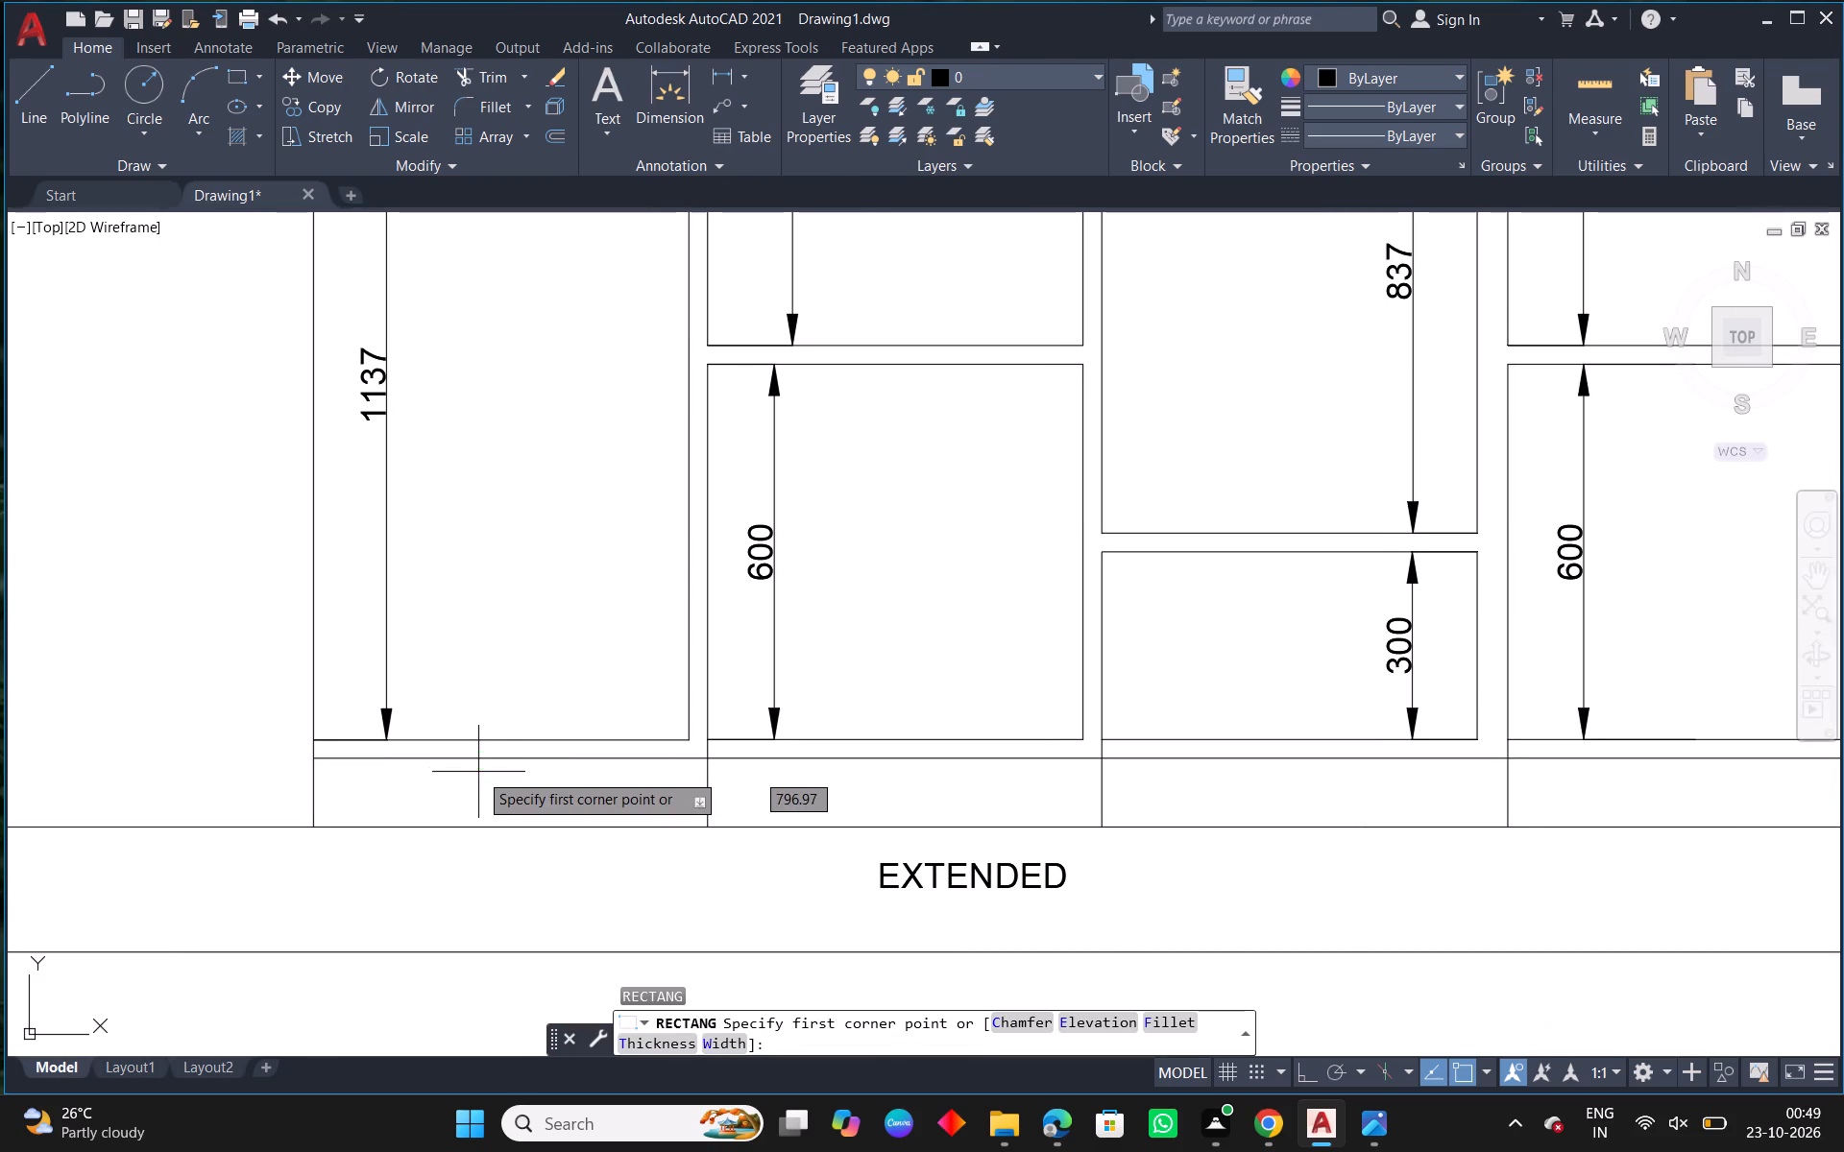
scroll(478, 772, up, 1)
click(460, 772)
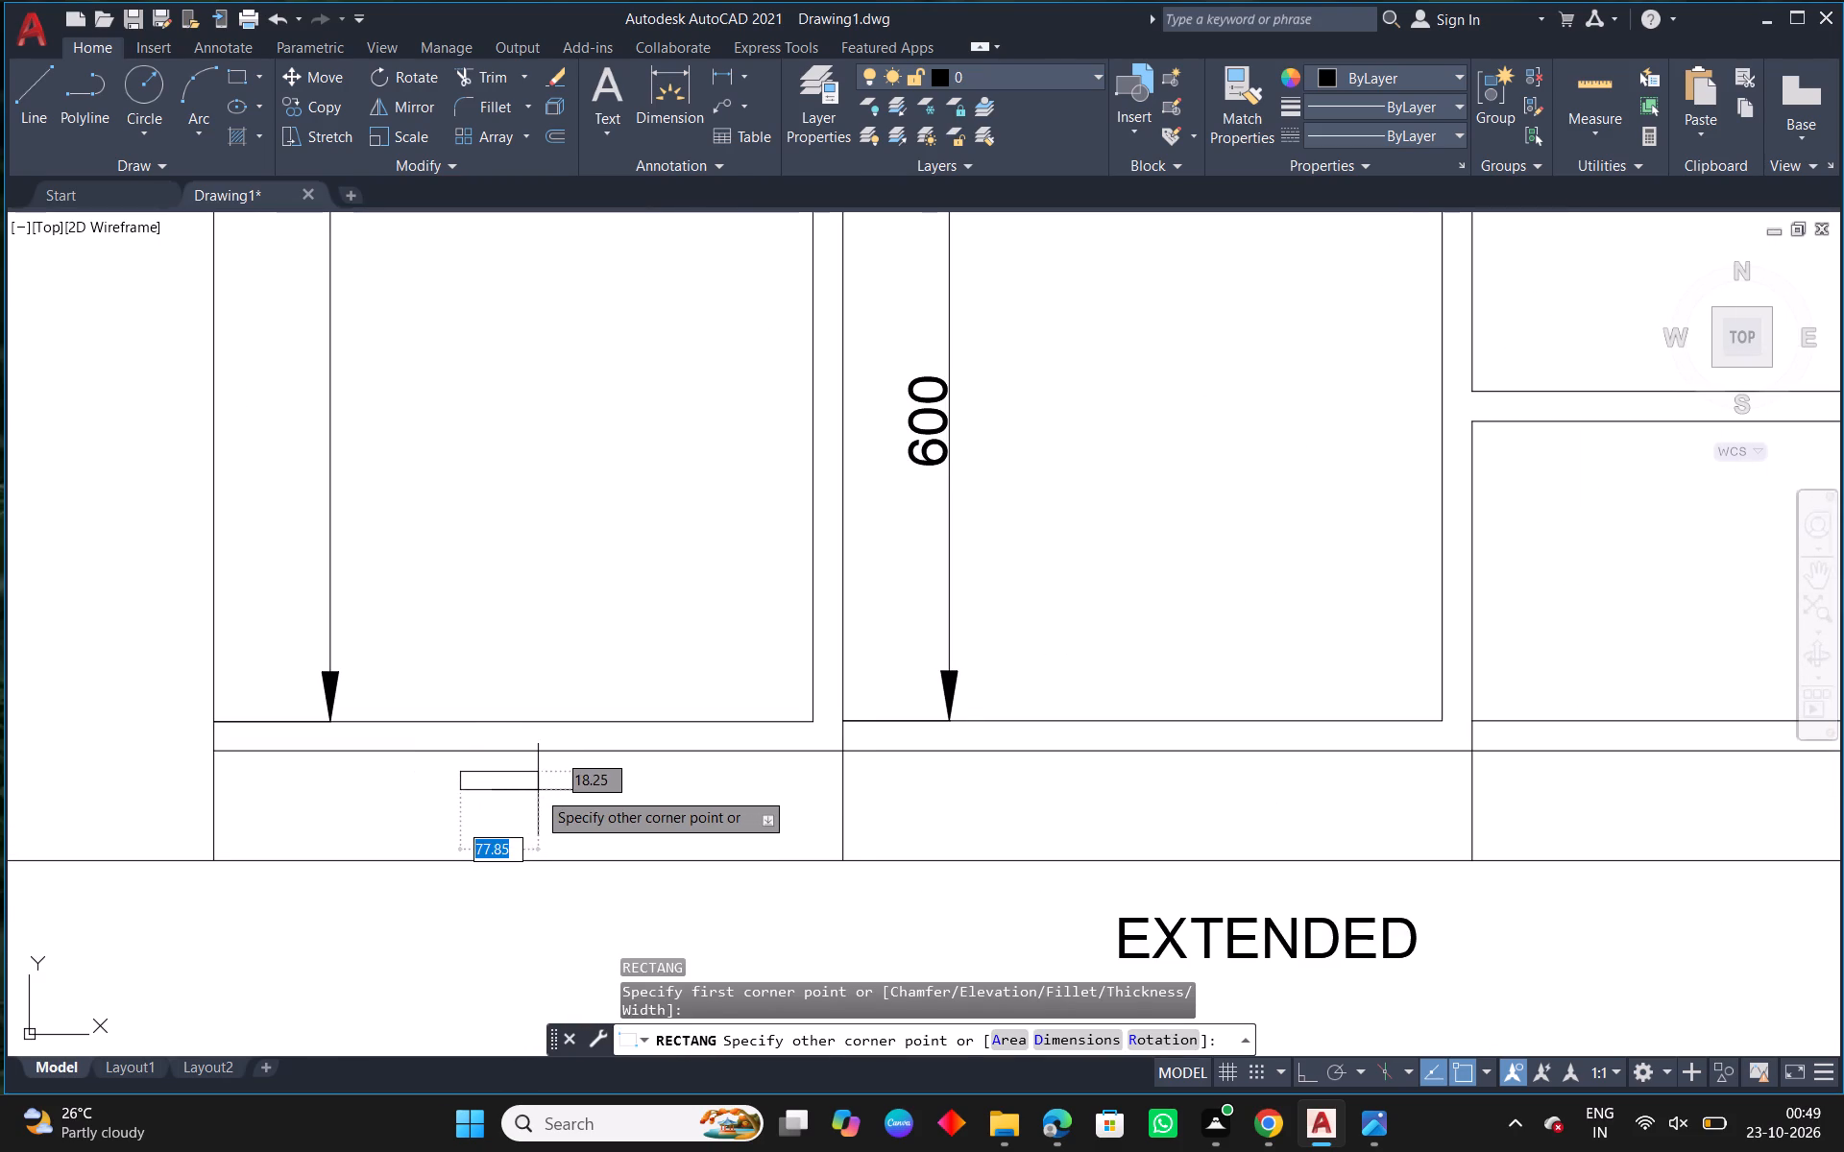
click(537, 790)
key(Escape)
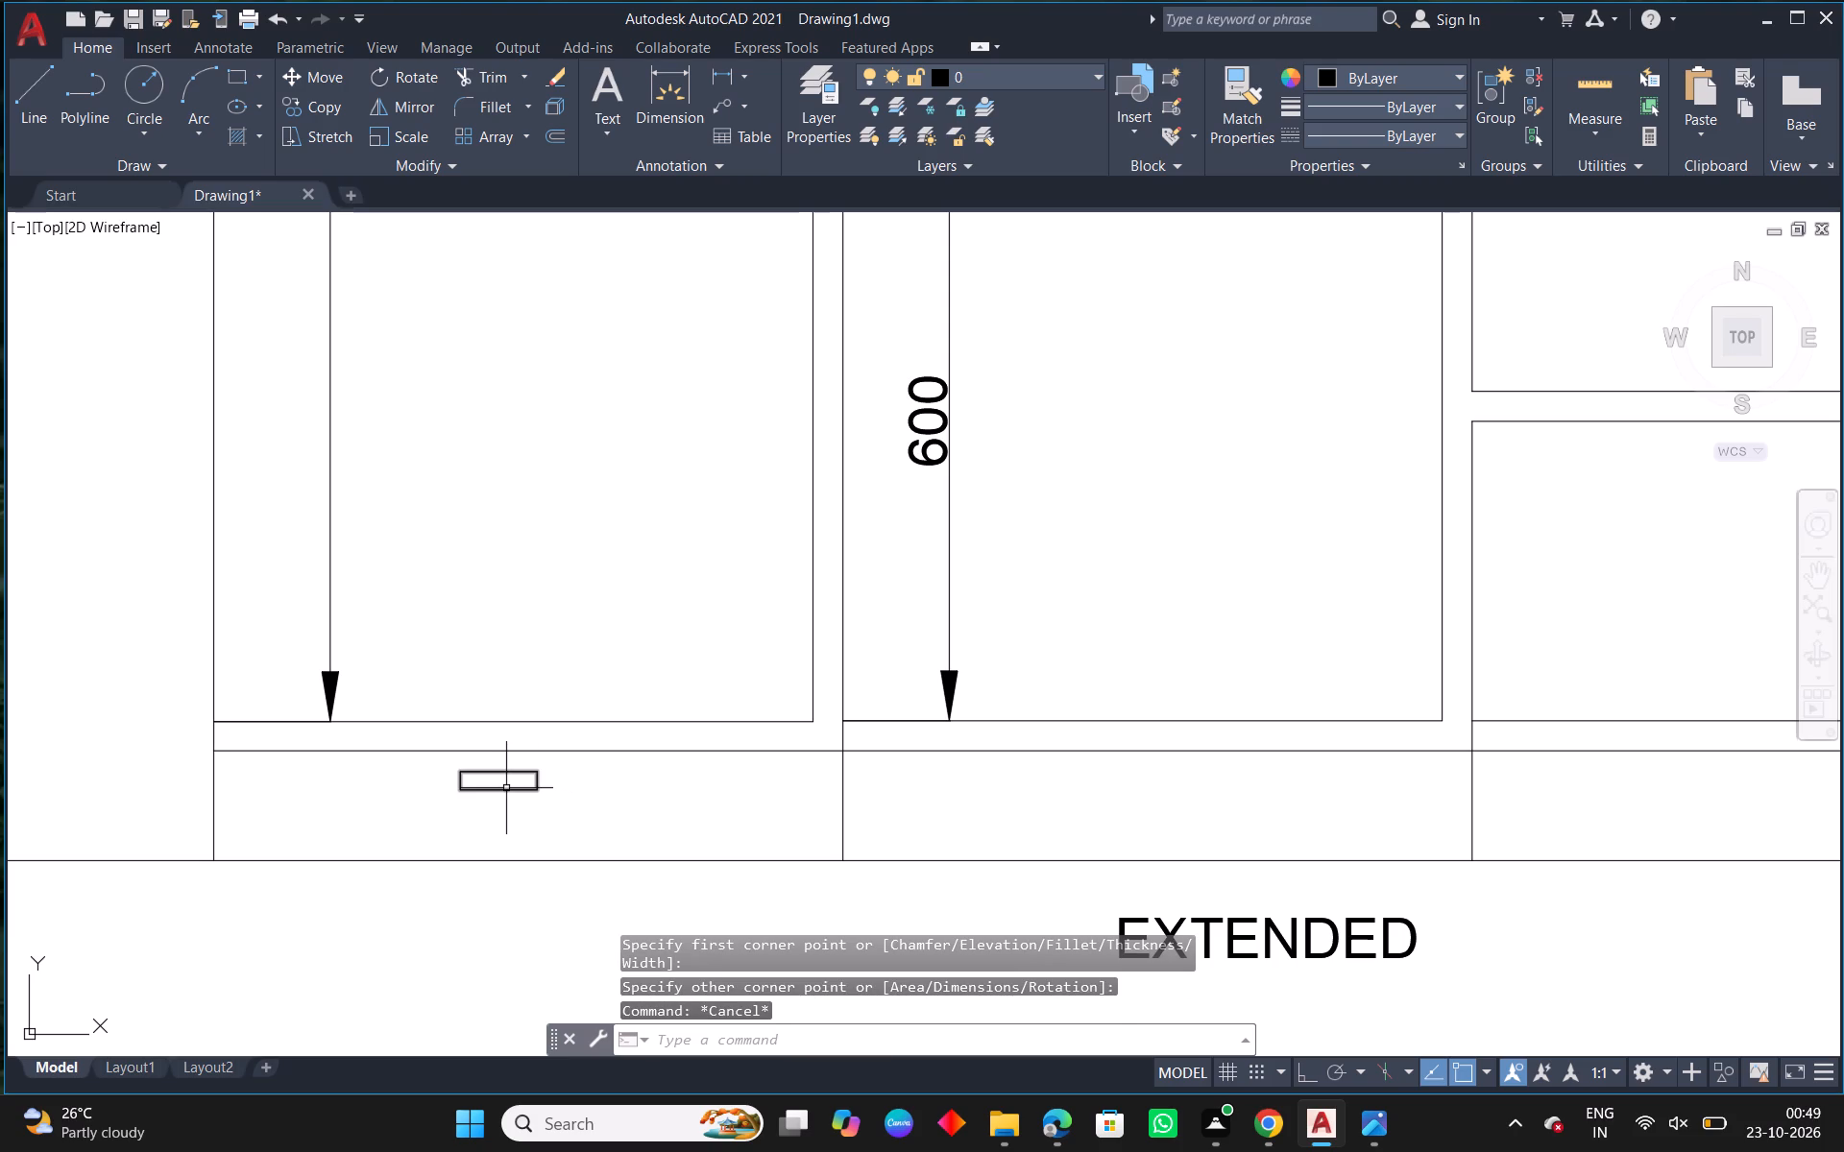
Copy the handle rectangle horizontally about 698 into the second bay's drawer.
click(506, 788)
text(CO)
key(space)
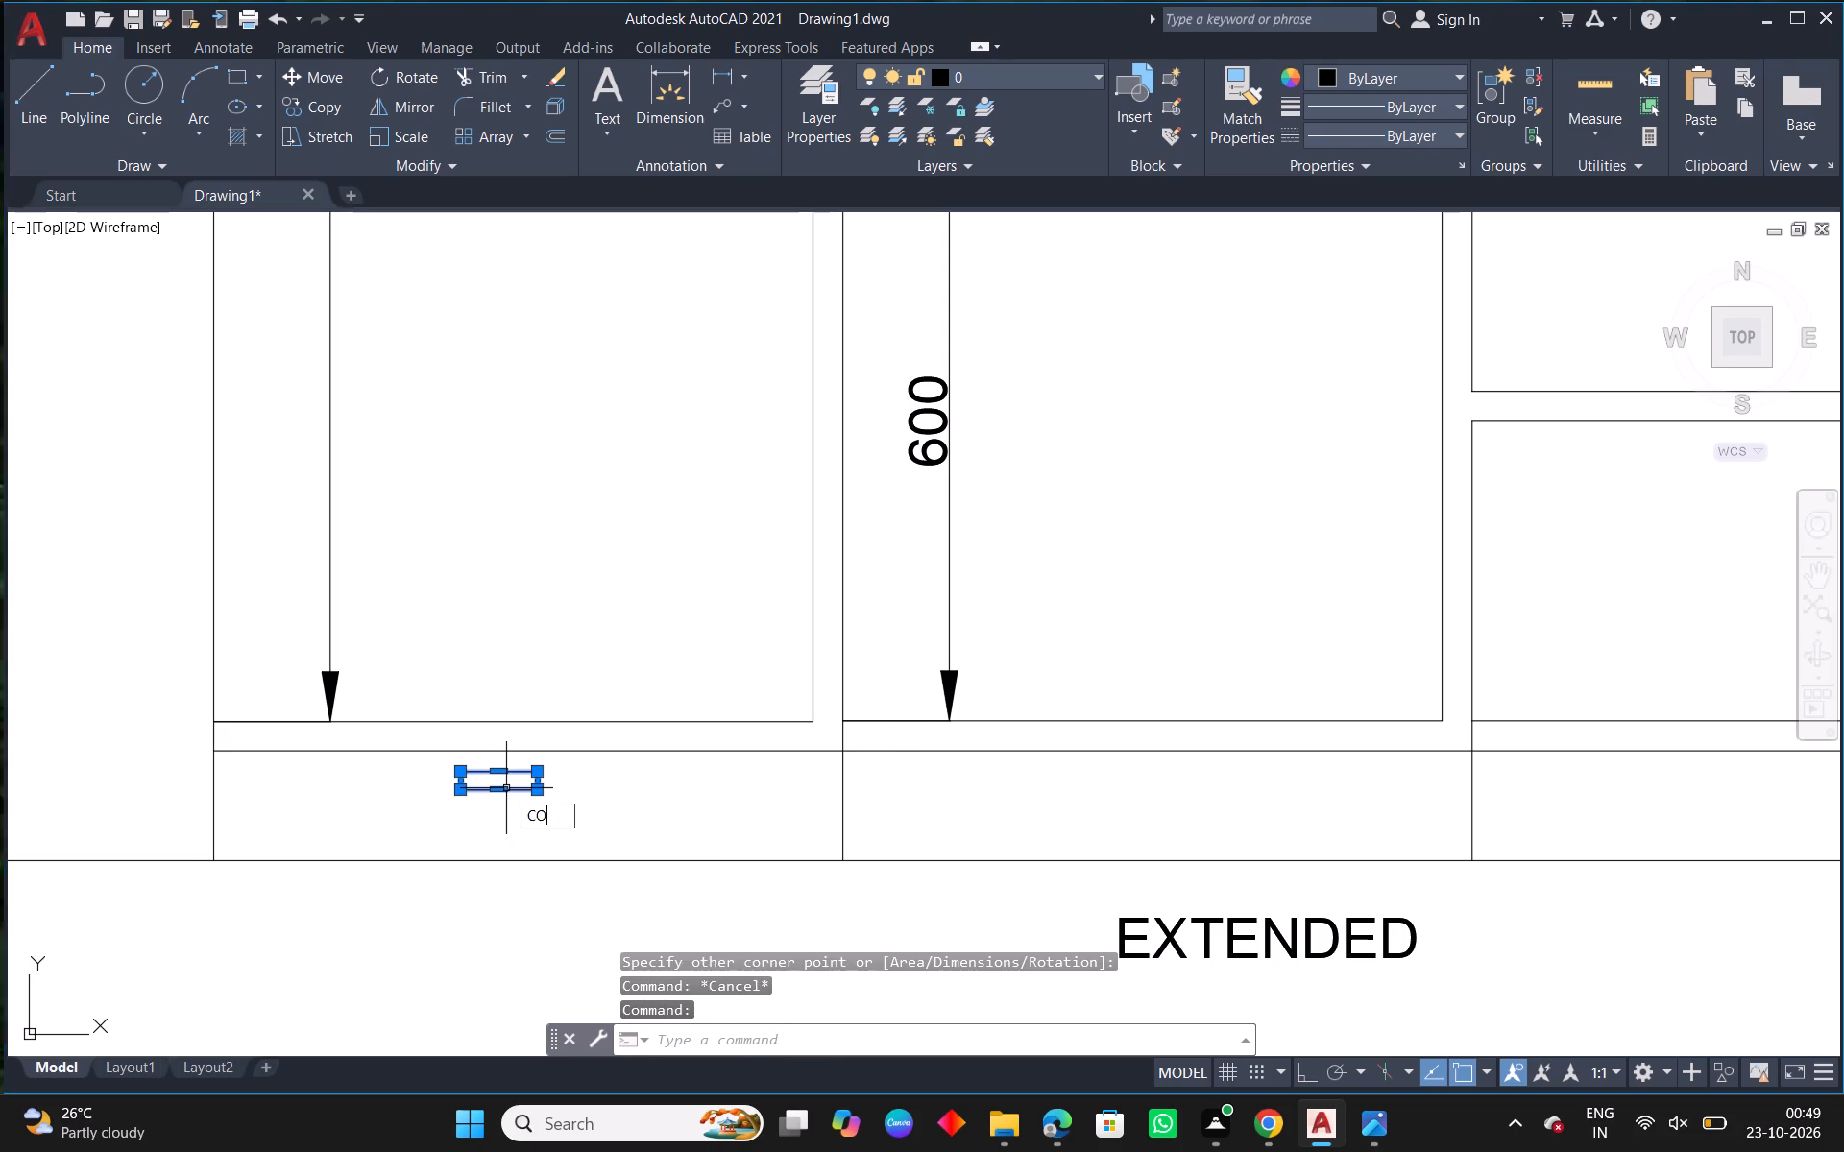
click(463, 792)
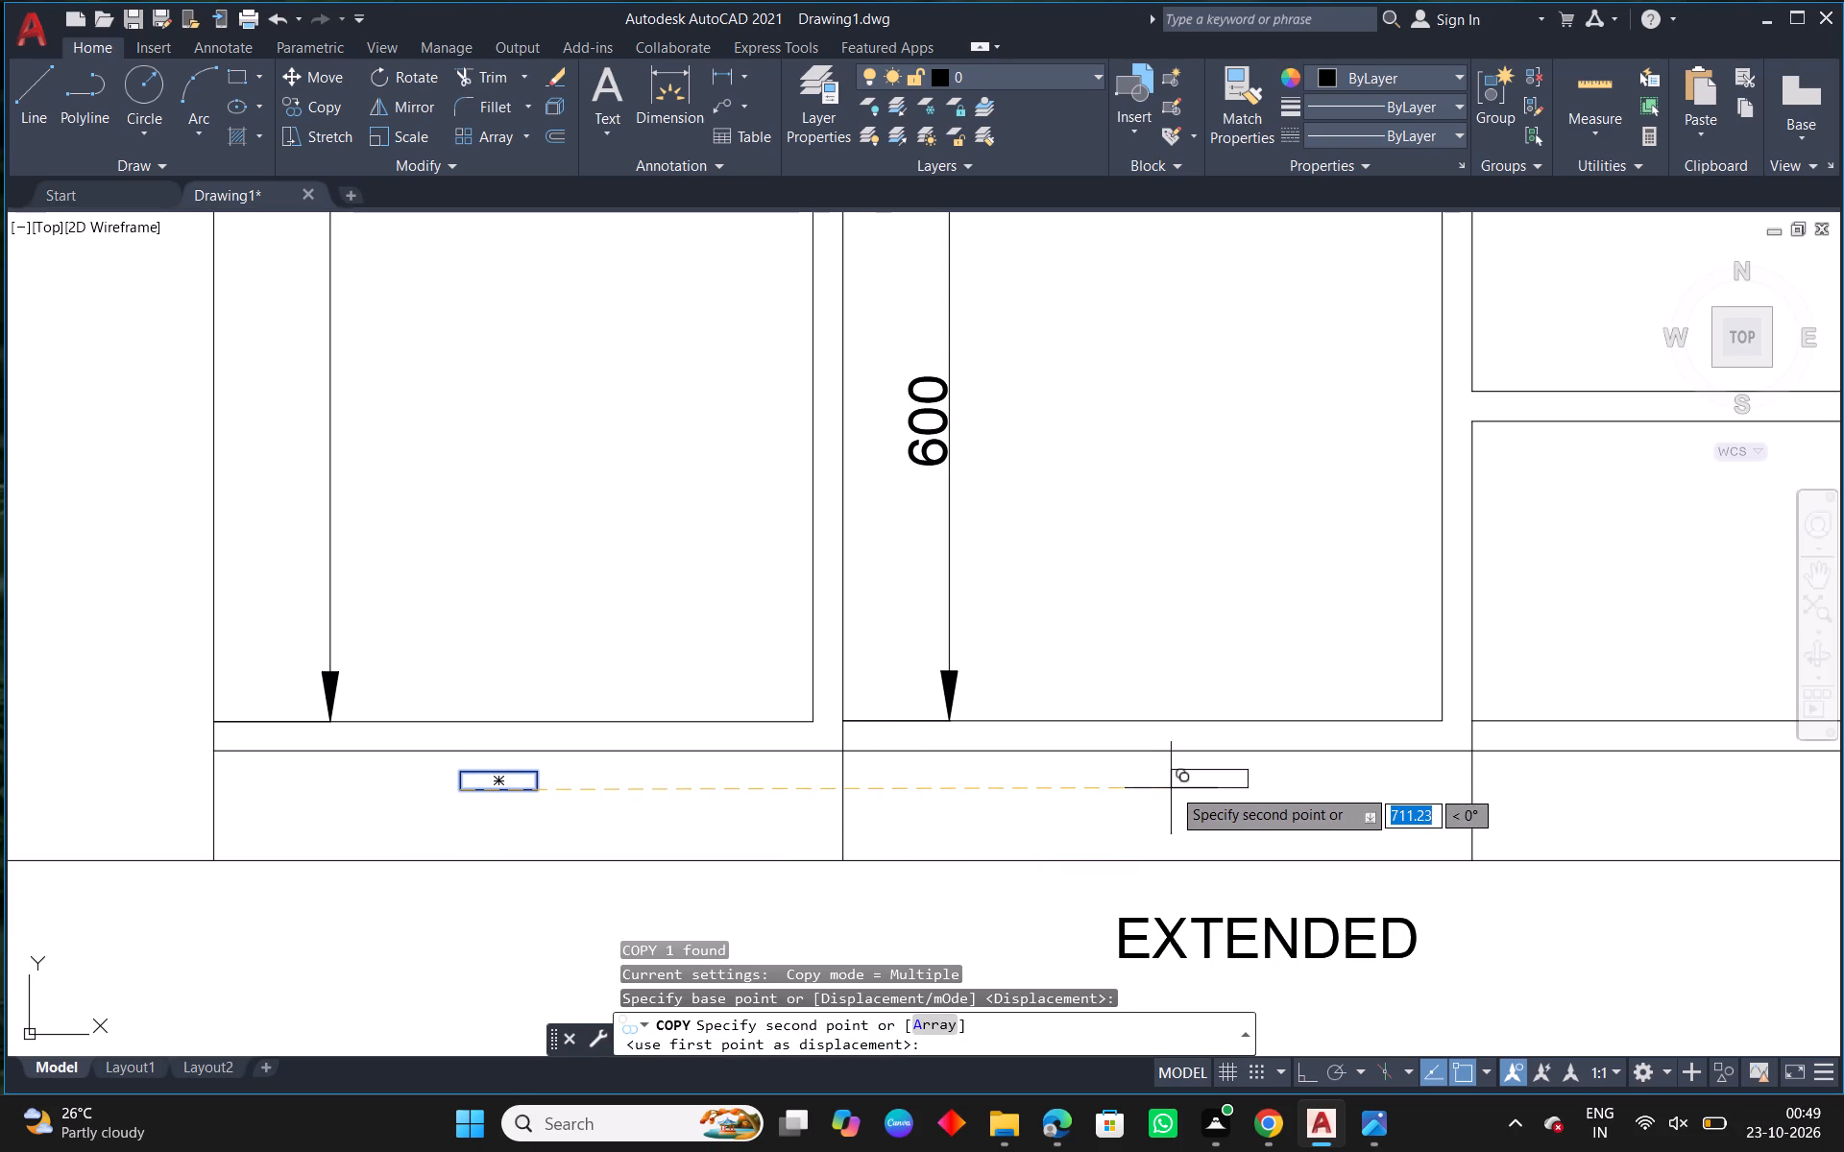
click(1157, 788)
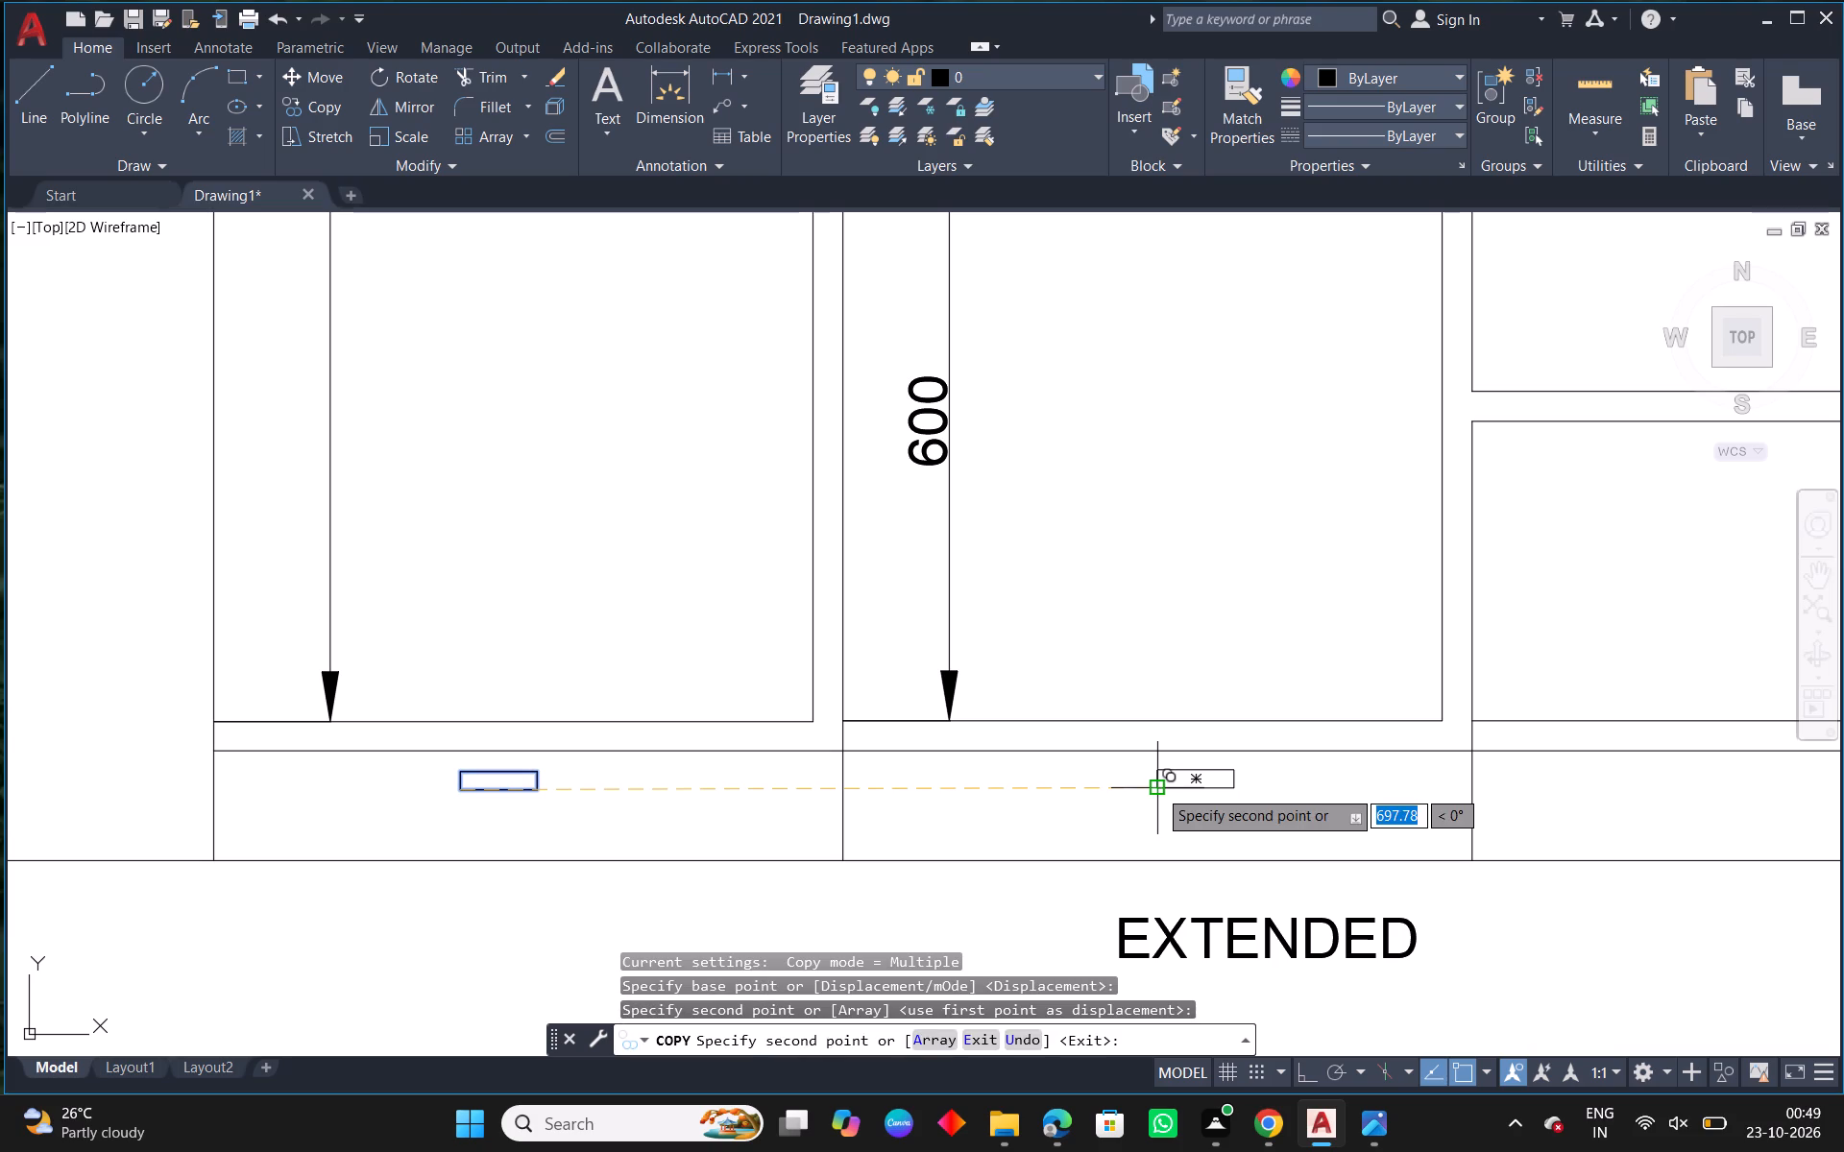
key(Escape)
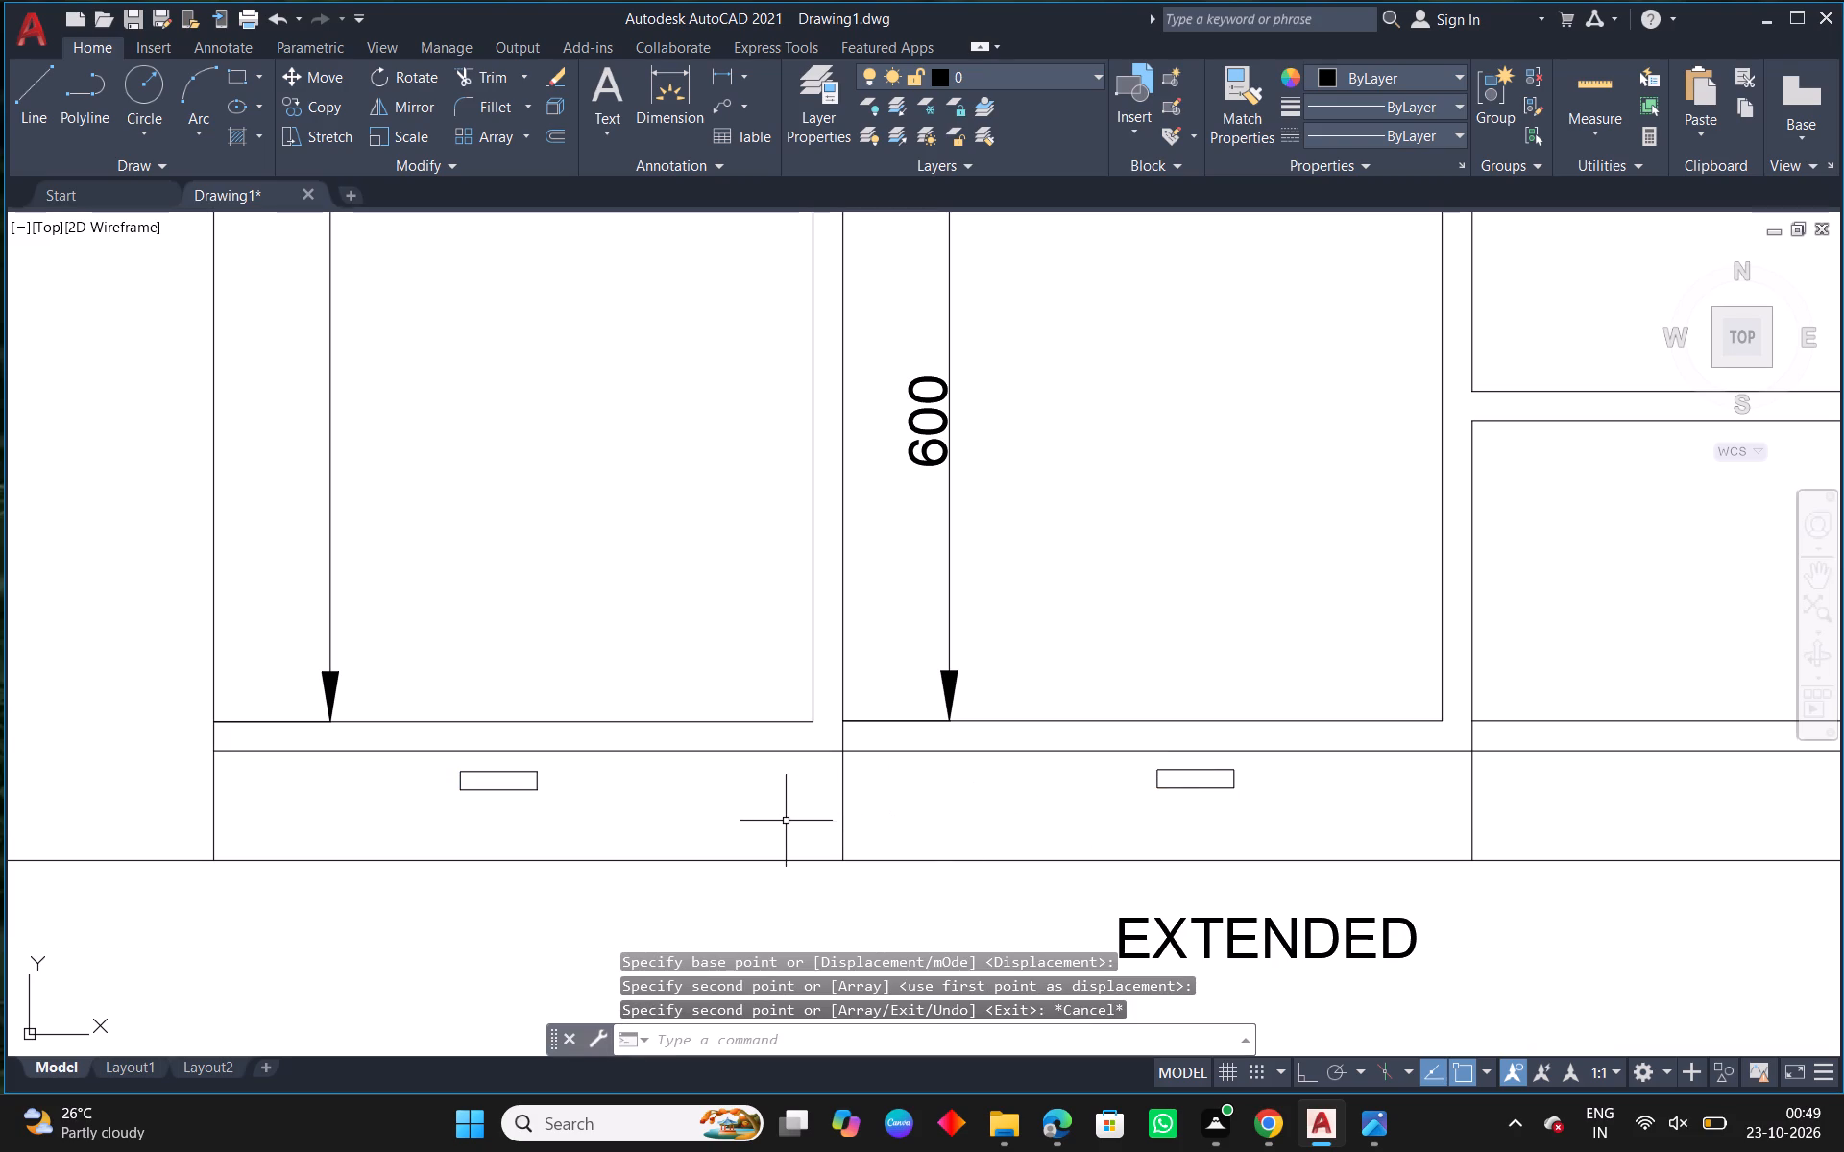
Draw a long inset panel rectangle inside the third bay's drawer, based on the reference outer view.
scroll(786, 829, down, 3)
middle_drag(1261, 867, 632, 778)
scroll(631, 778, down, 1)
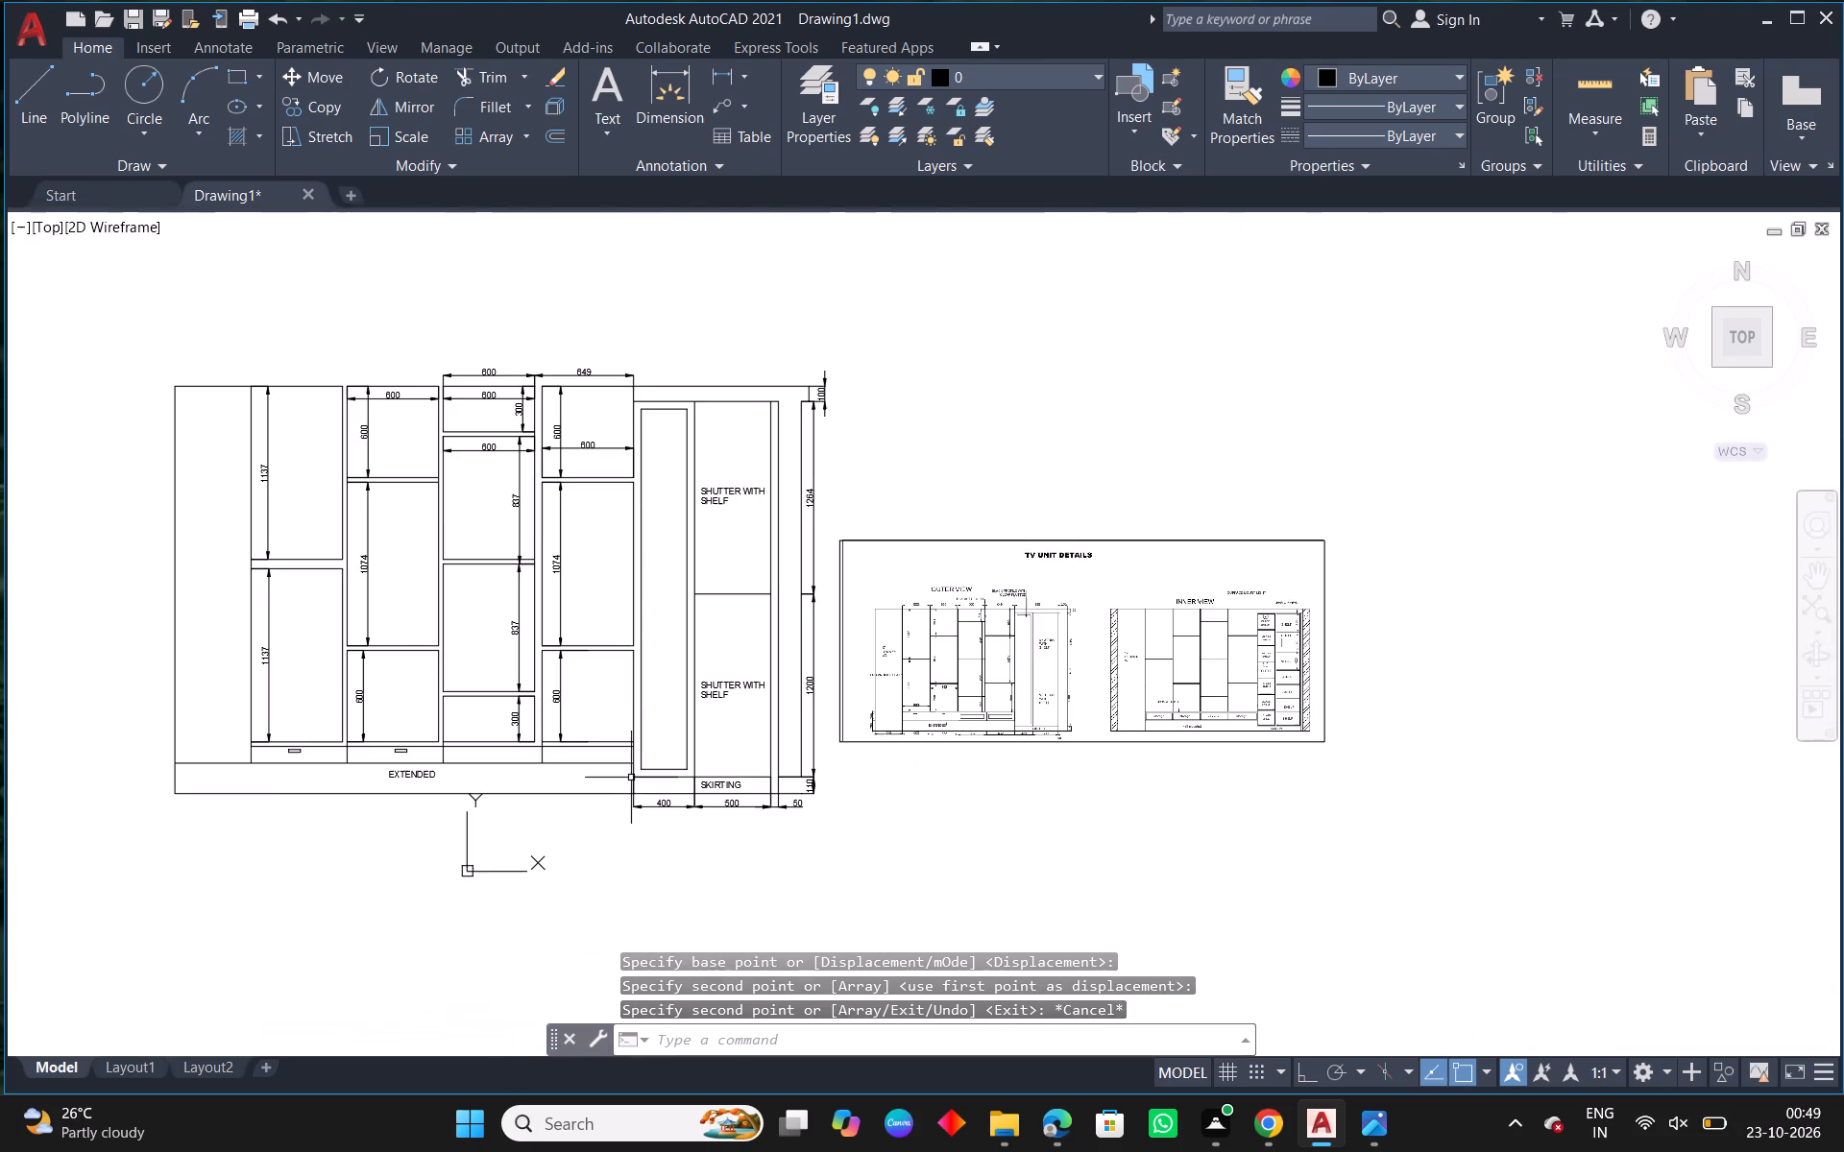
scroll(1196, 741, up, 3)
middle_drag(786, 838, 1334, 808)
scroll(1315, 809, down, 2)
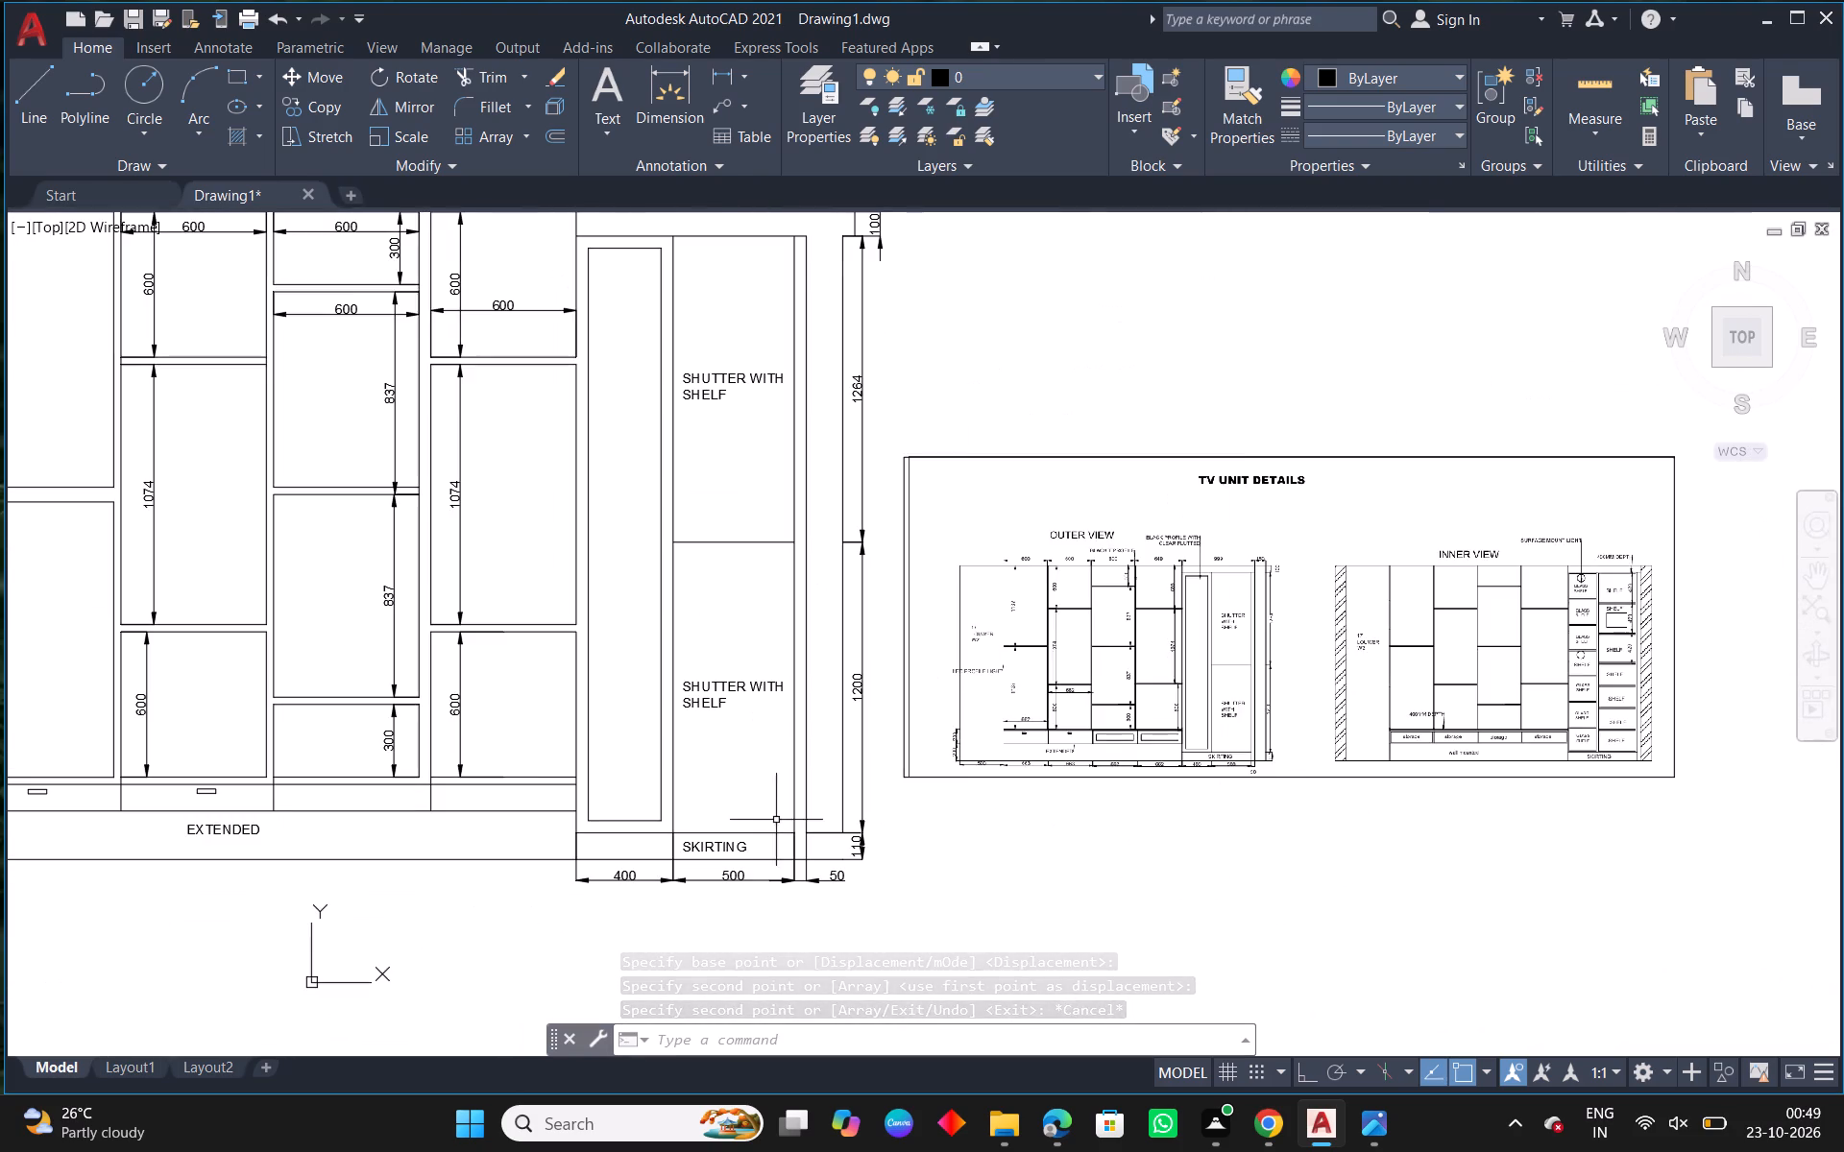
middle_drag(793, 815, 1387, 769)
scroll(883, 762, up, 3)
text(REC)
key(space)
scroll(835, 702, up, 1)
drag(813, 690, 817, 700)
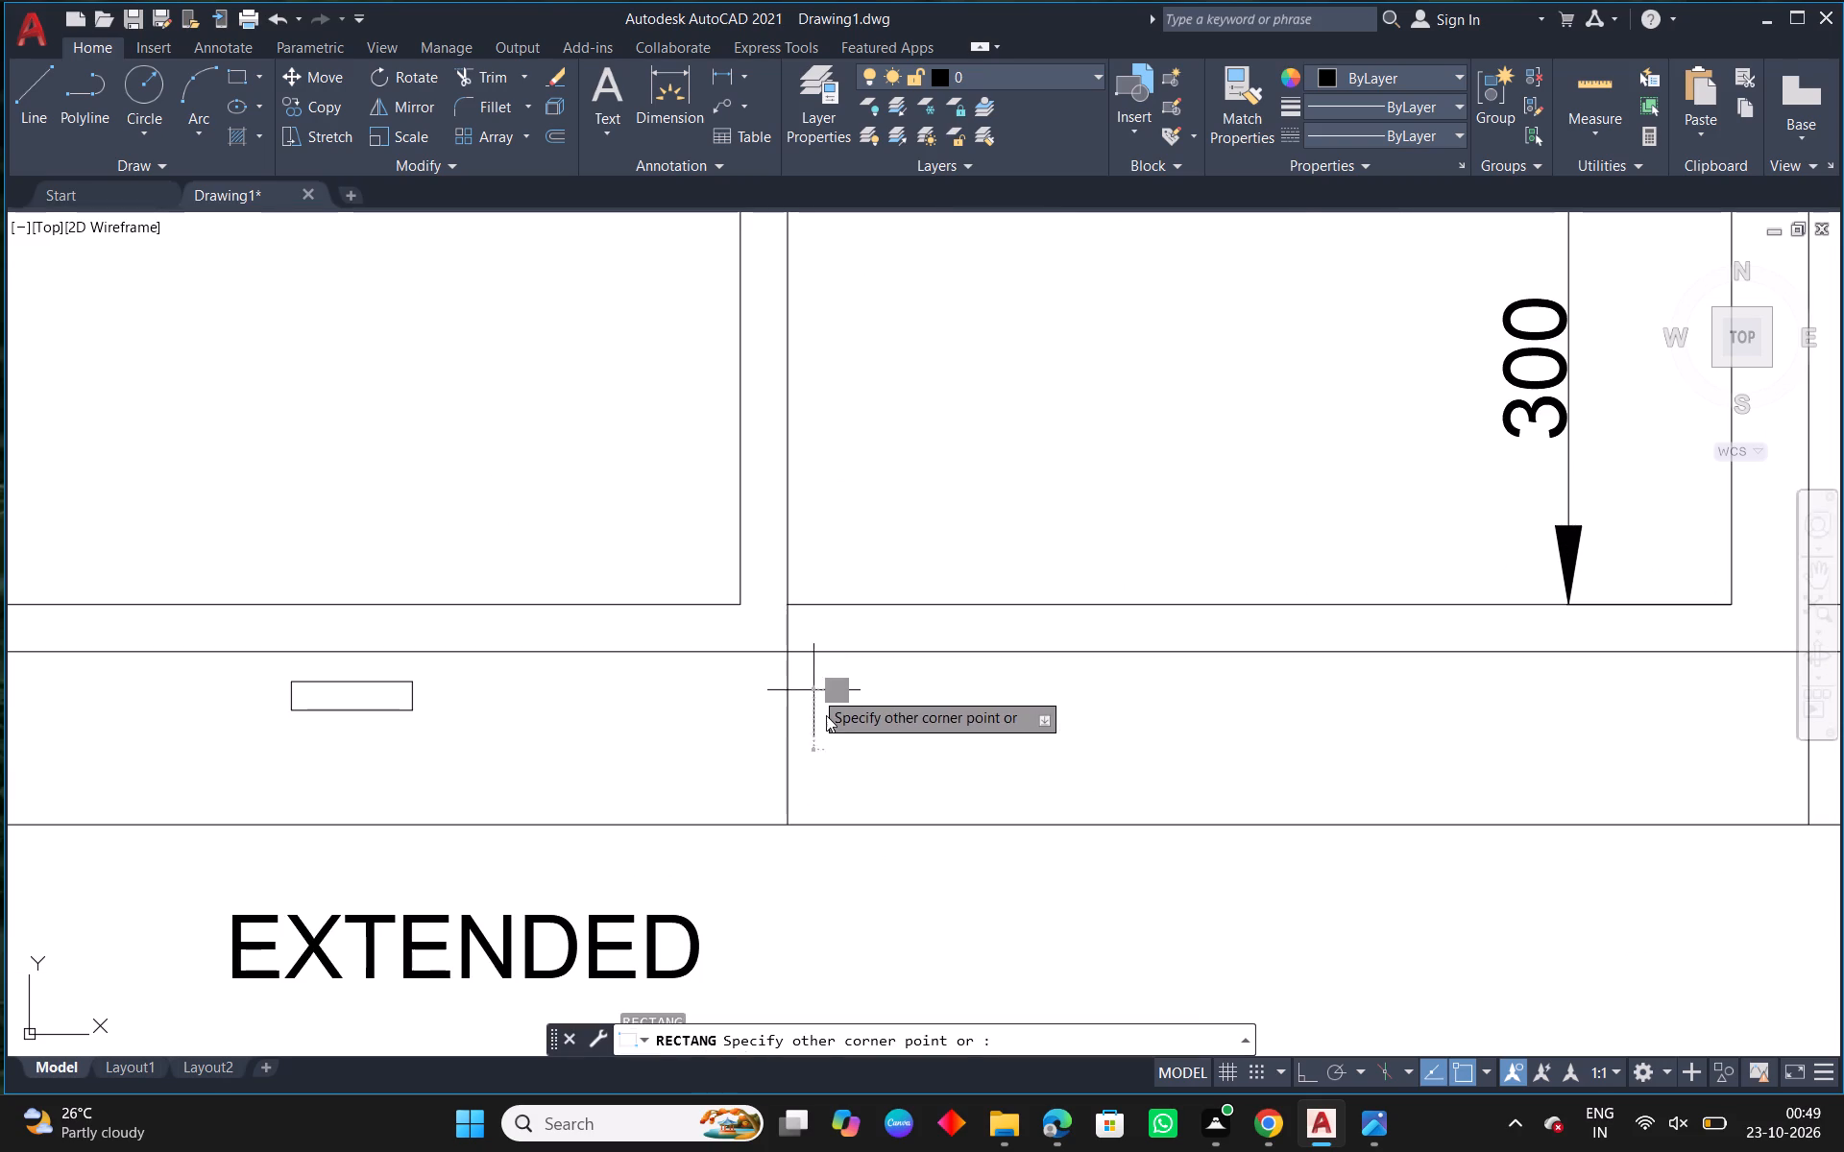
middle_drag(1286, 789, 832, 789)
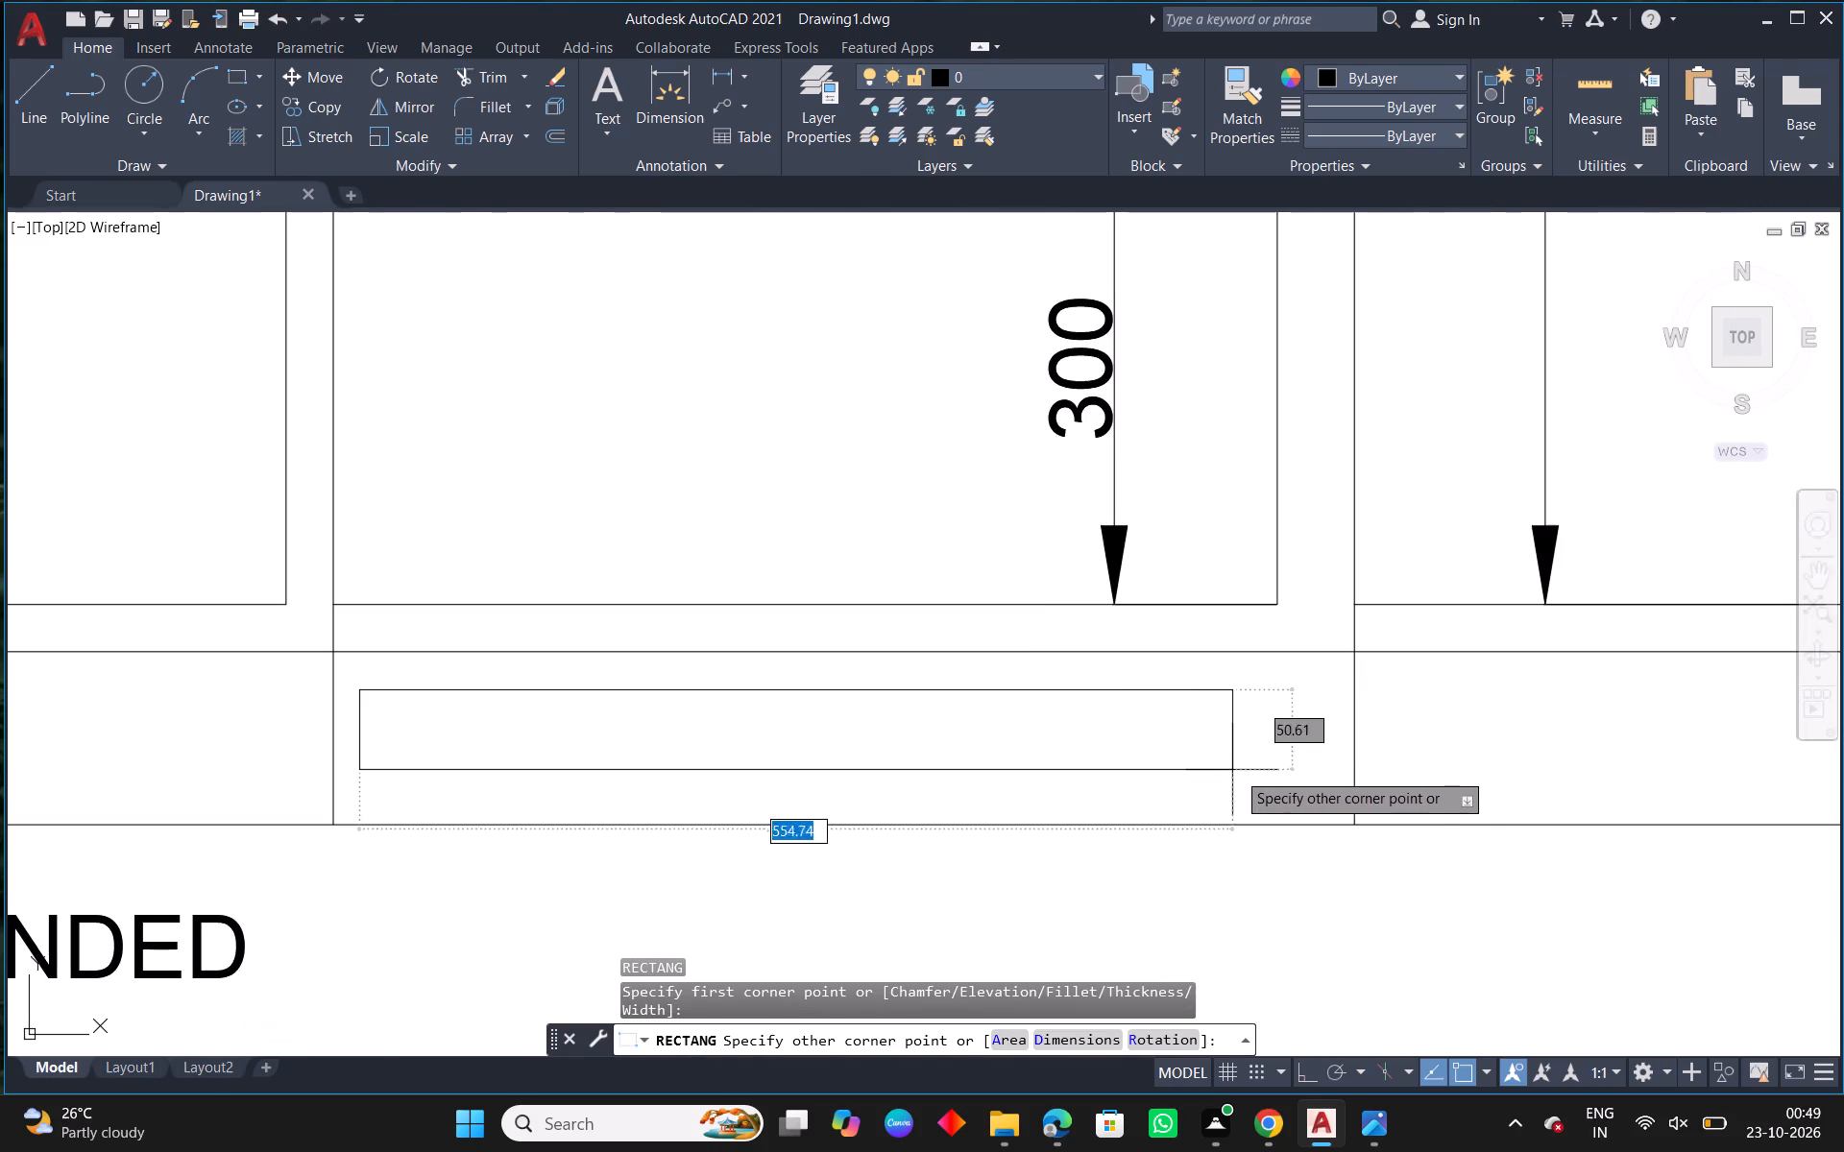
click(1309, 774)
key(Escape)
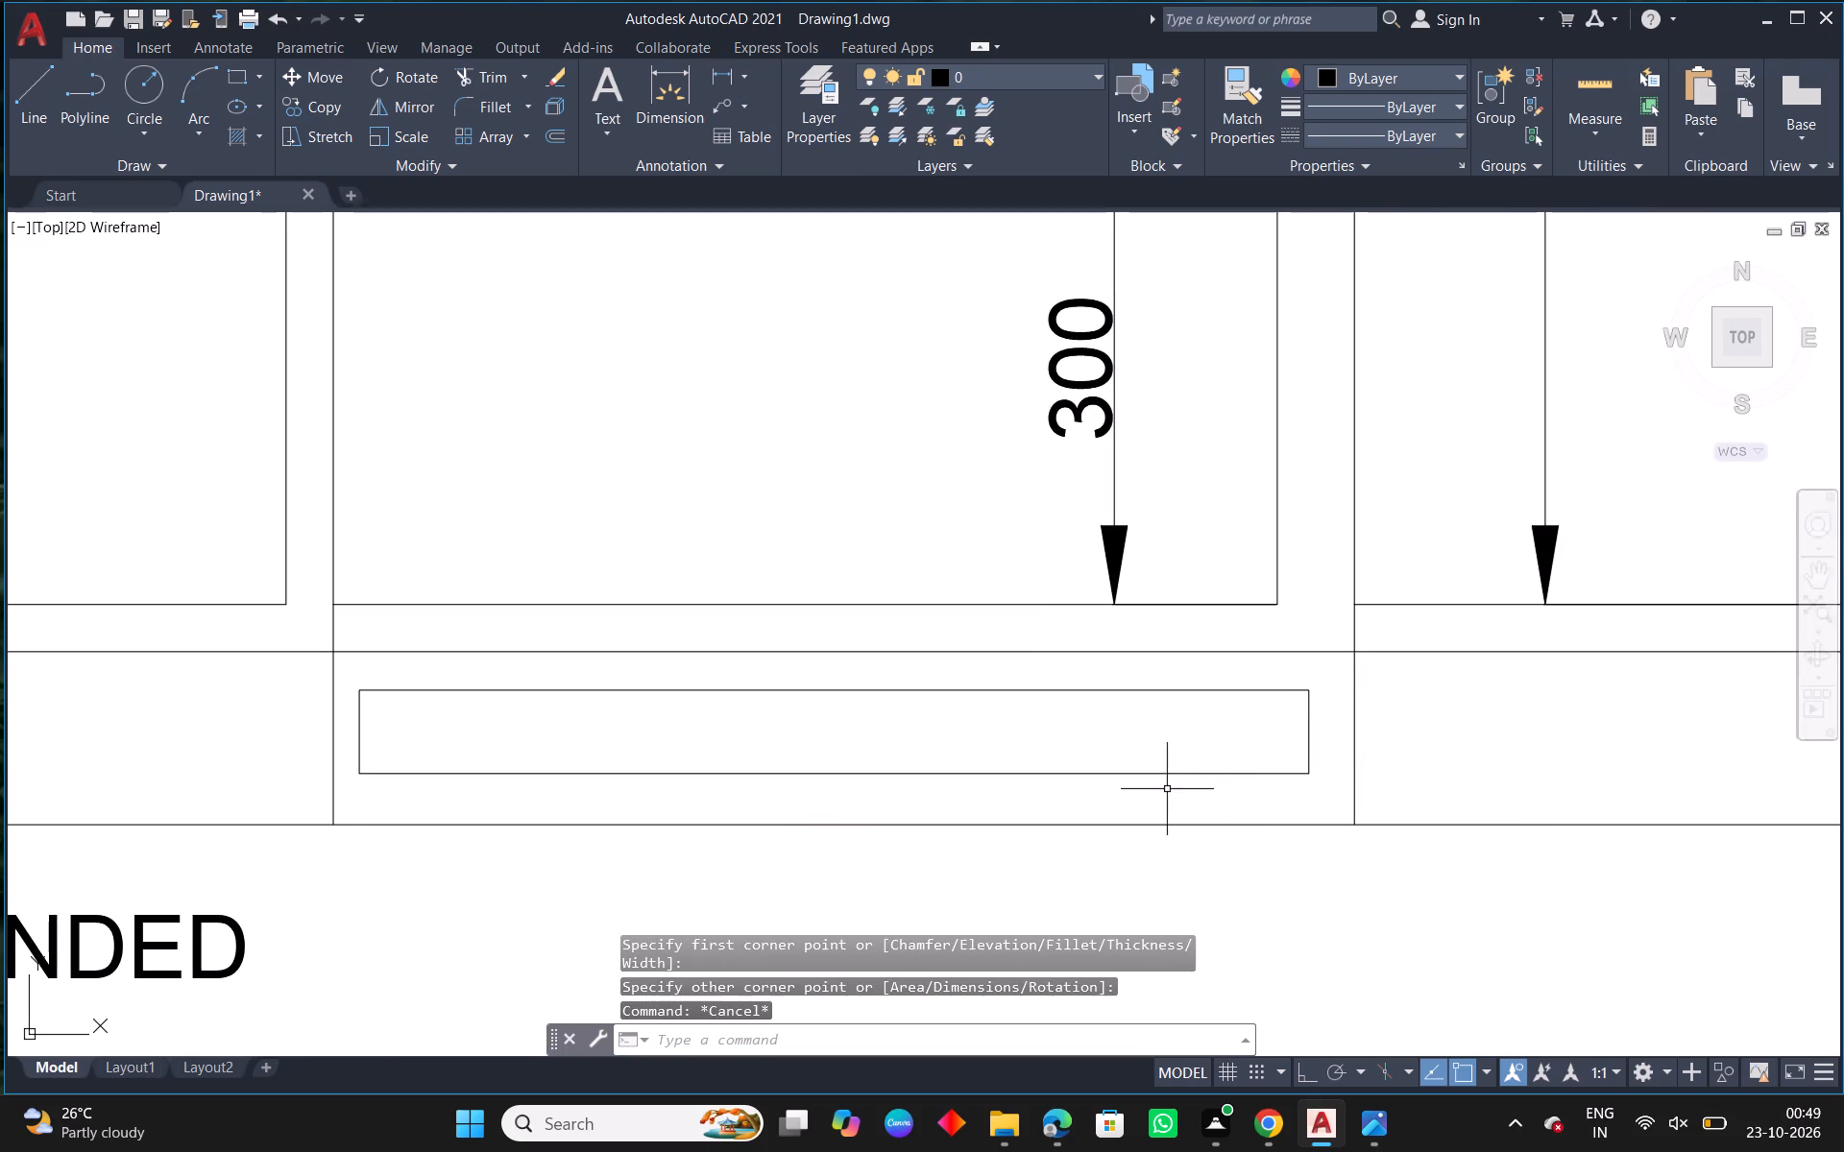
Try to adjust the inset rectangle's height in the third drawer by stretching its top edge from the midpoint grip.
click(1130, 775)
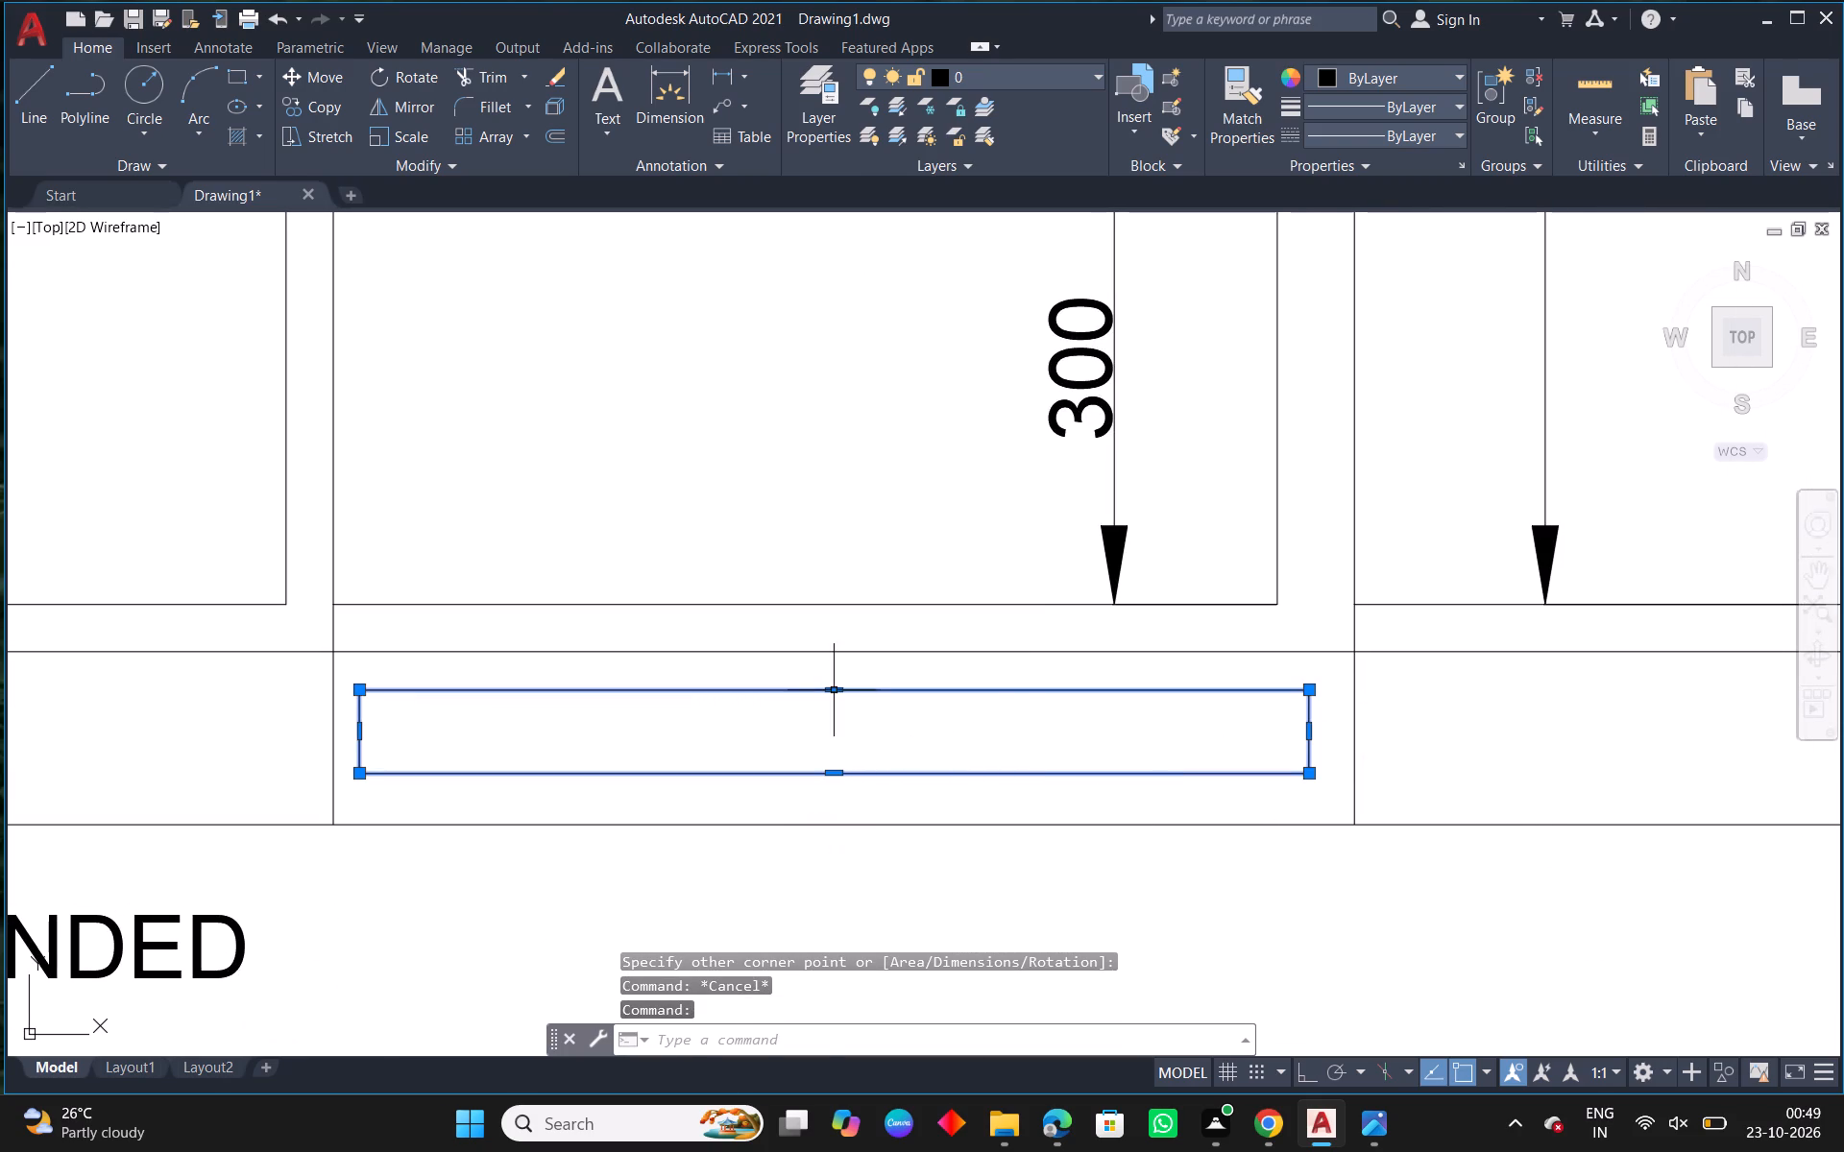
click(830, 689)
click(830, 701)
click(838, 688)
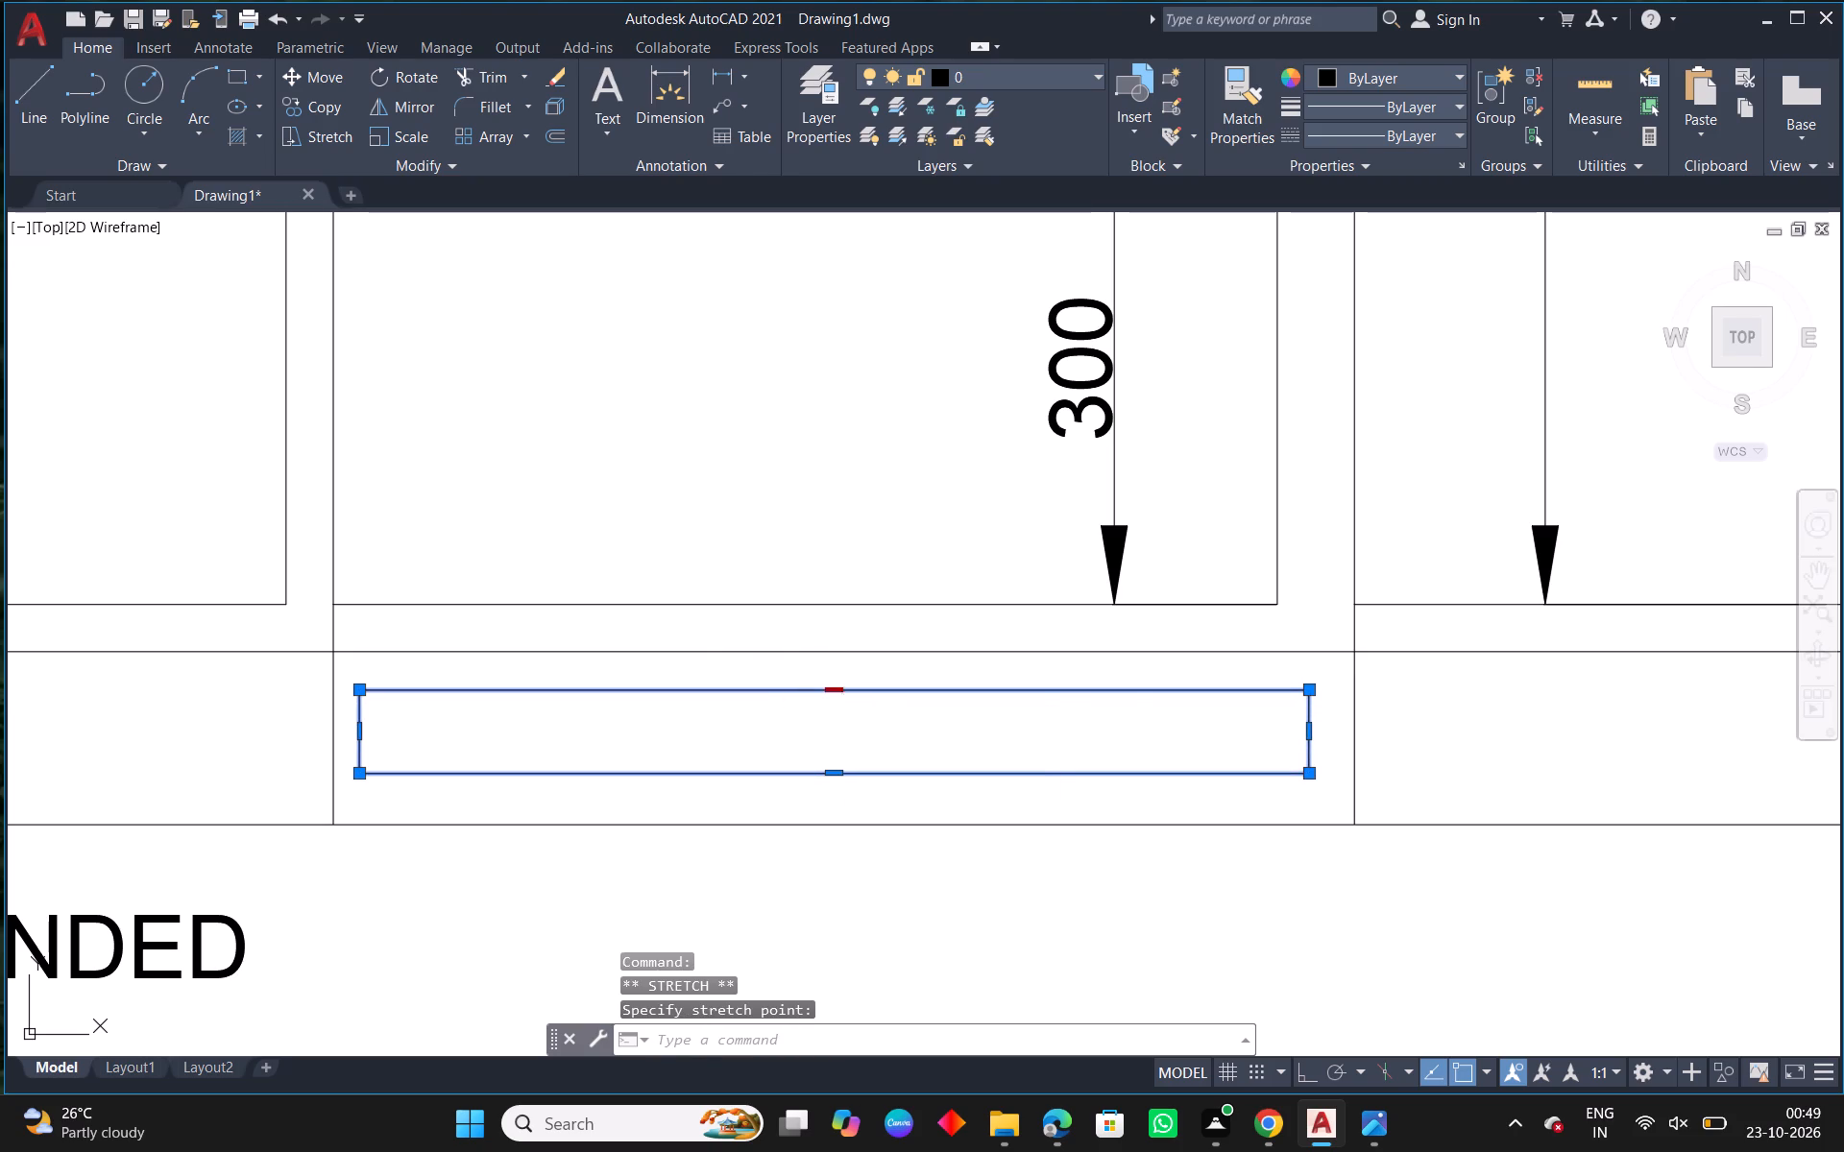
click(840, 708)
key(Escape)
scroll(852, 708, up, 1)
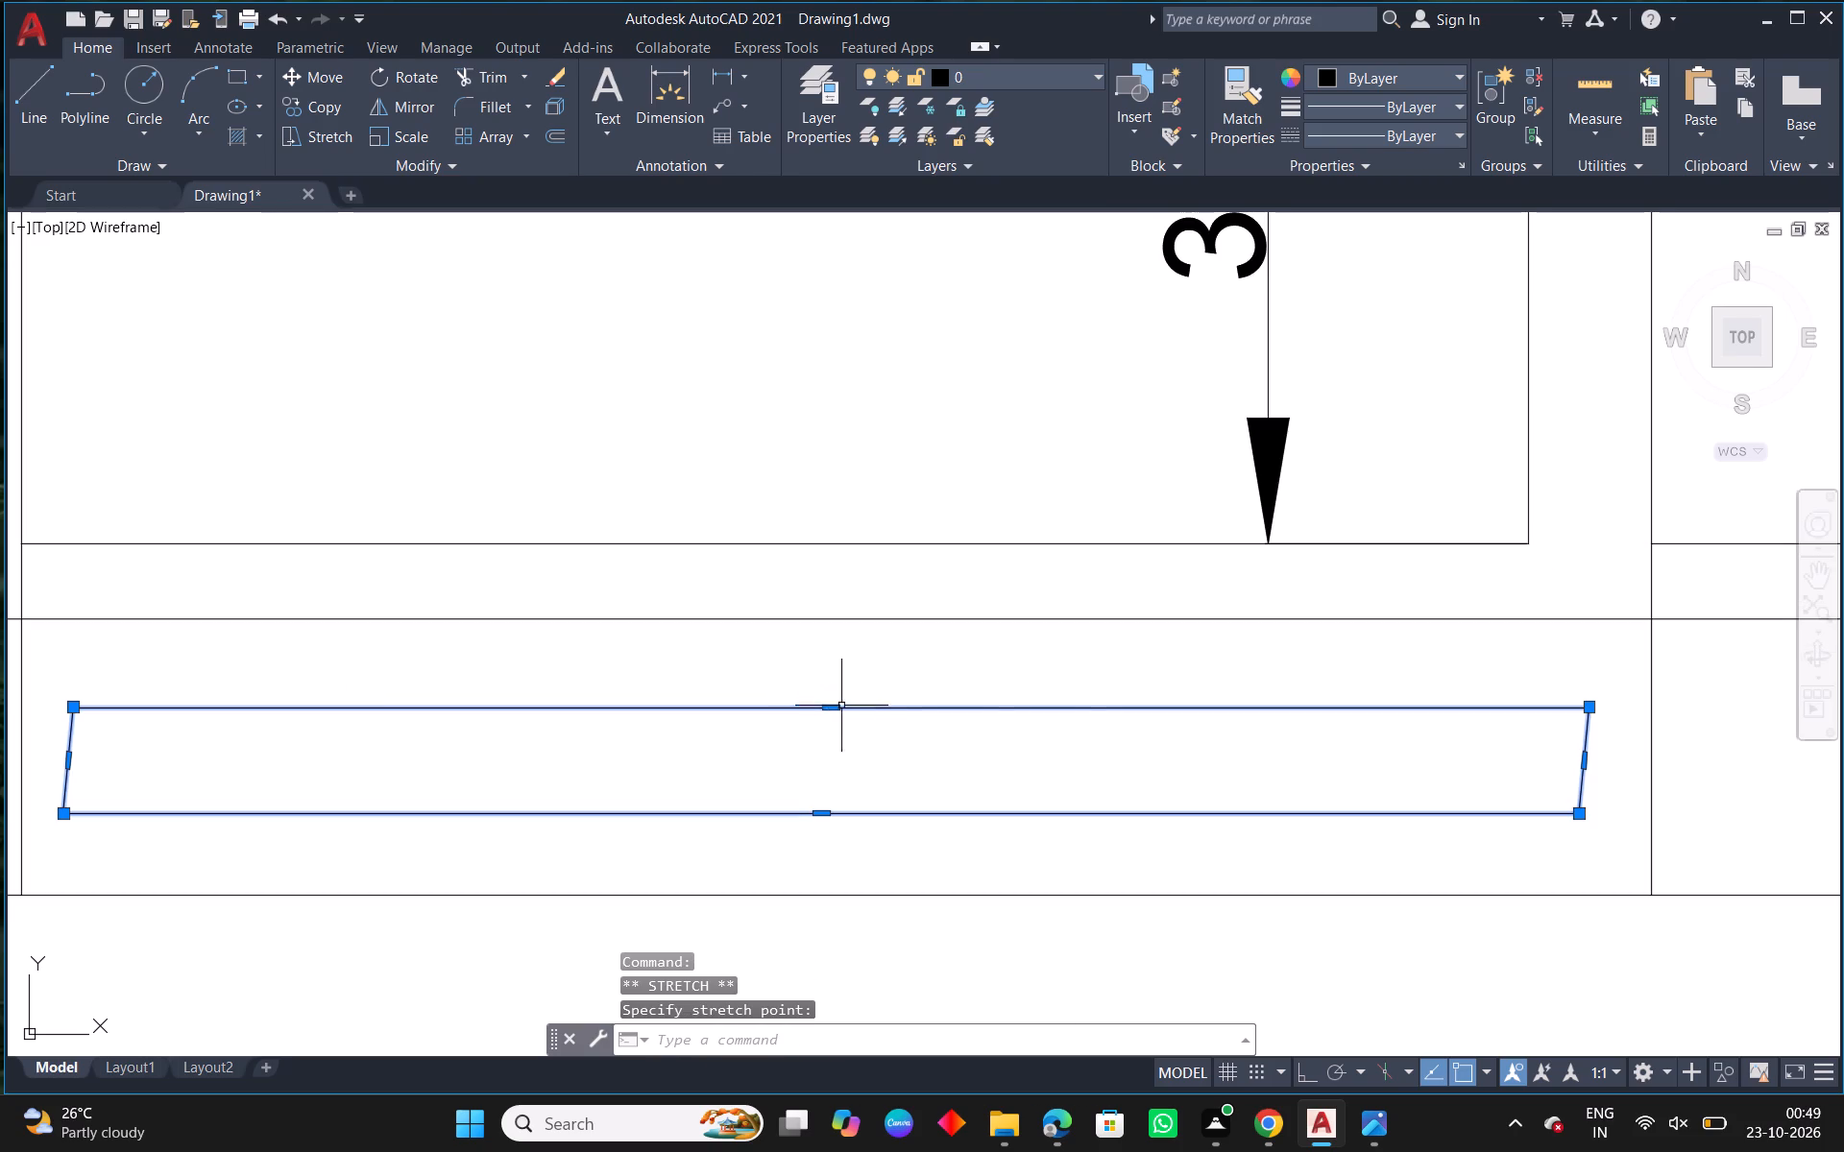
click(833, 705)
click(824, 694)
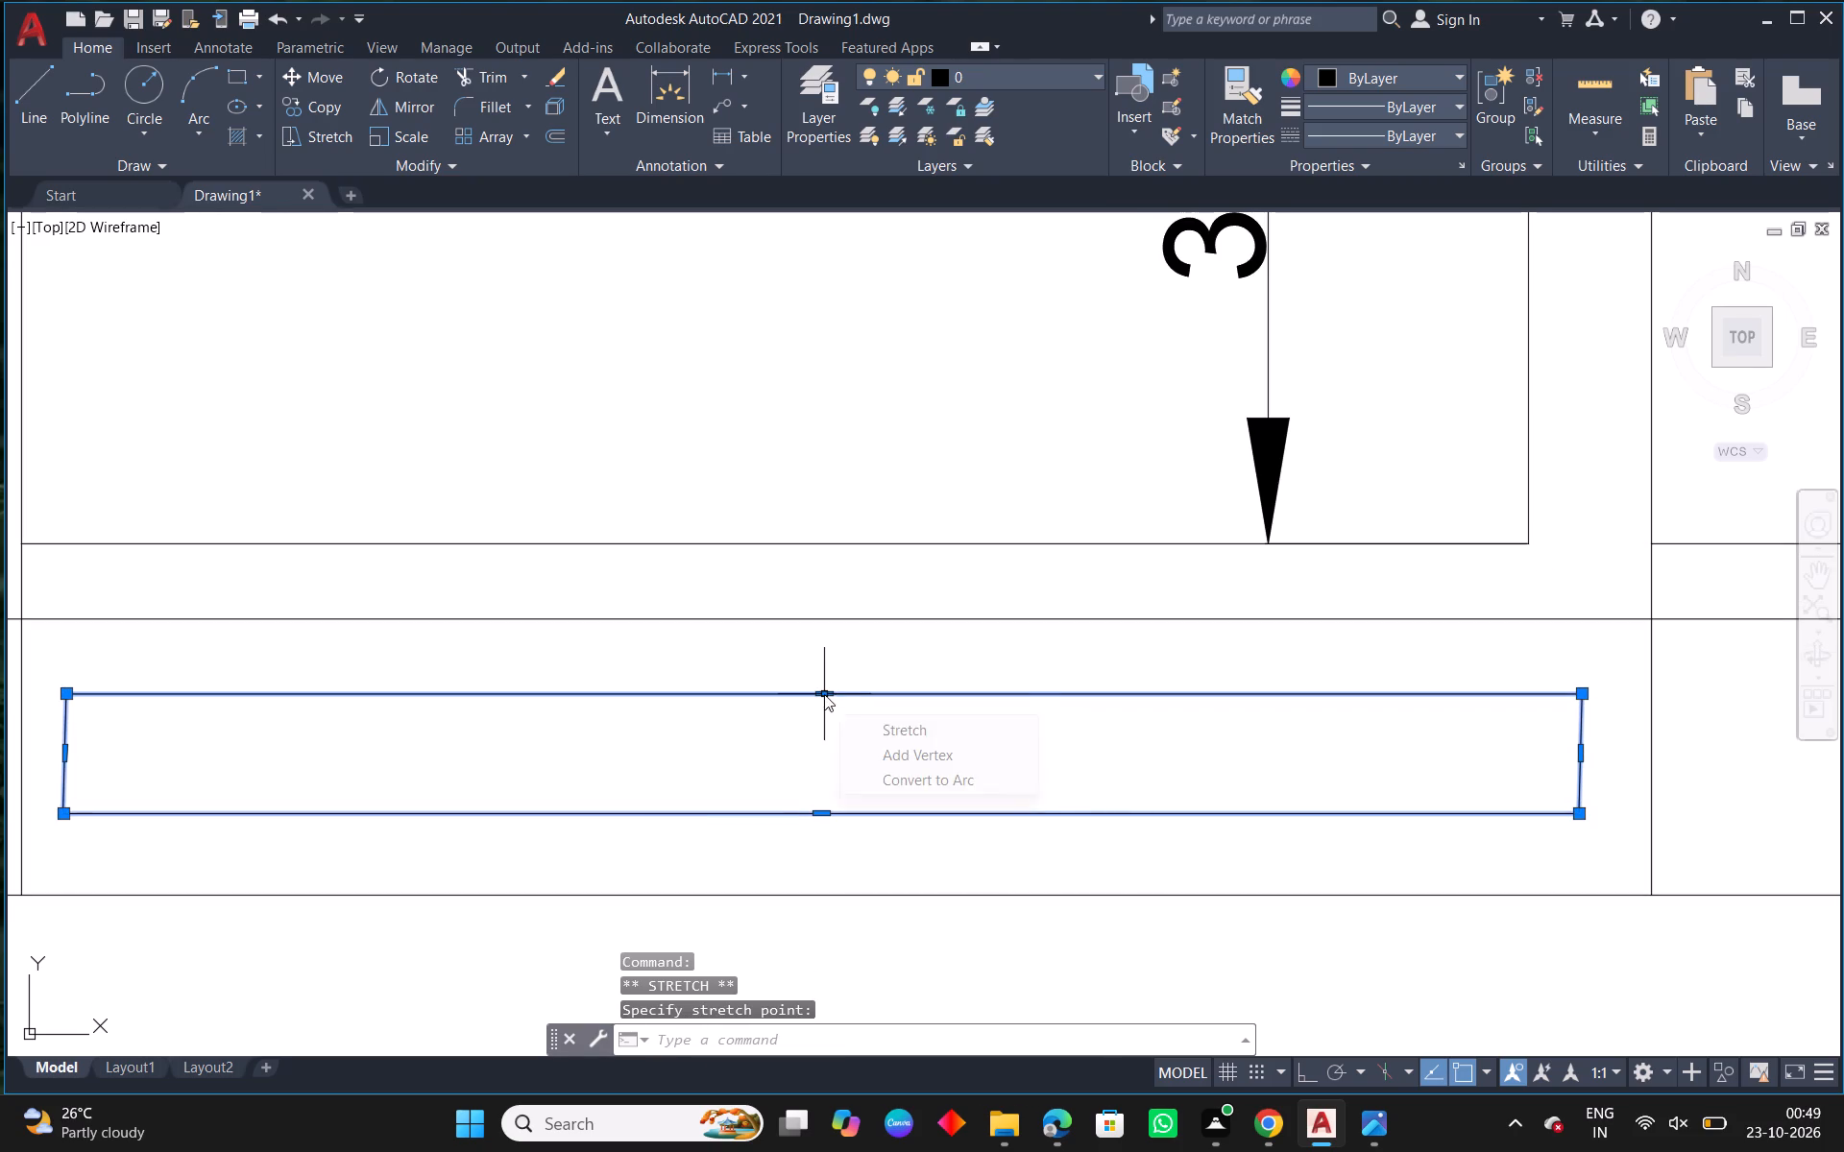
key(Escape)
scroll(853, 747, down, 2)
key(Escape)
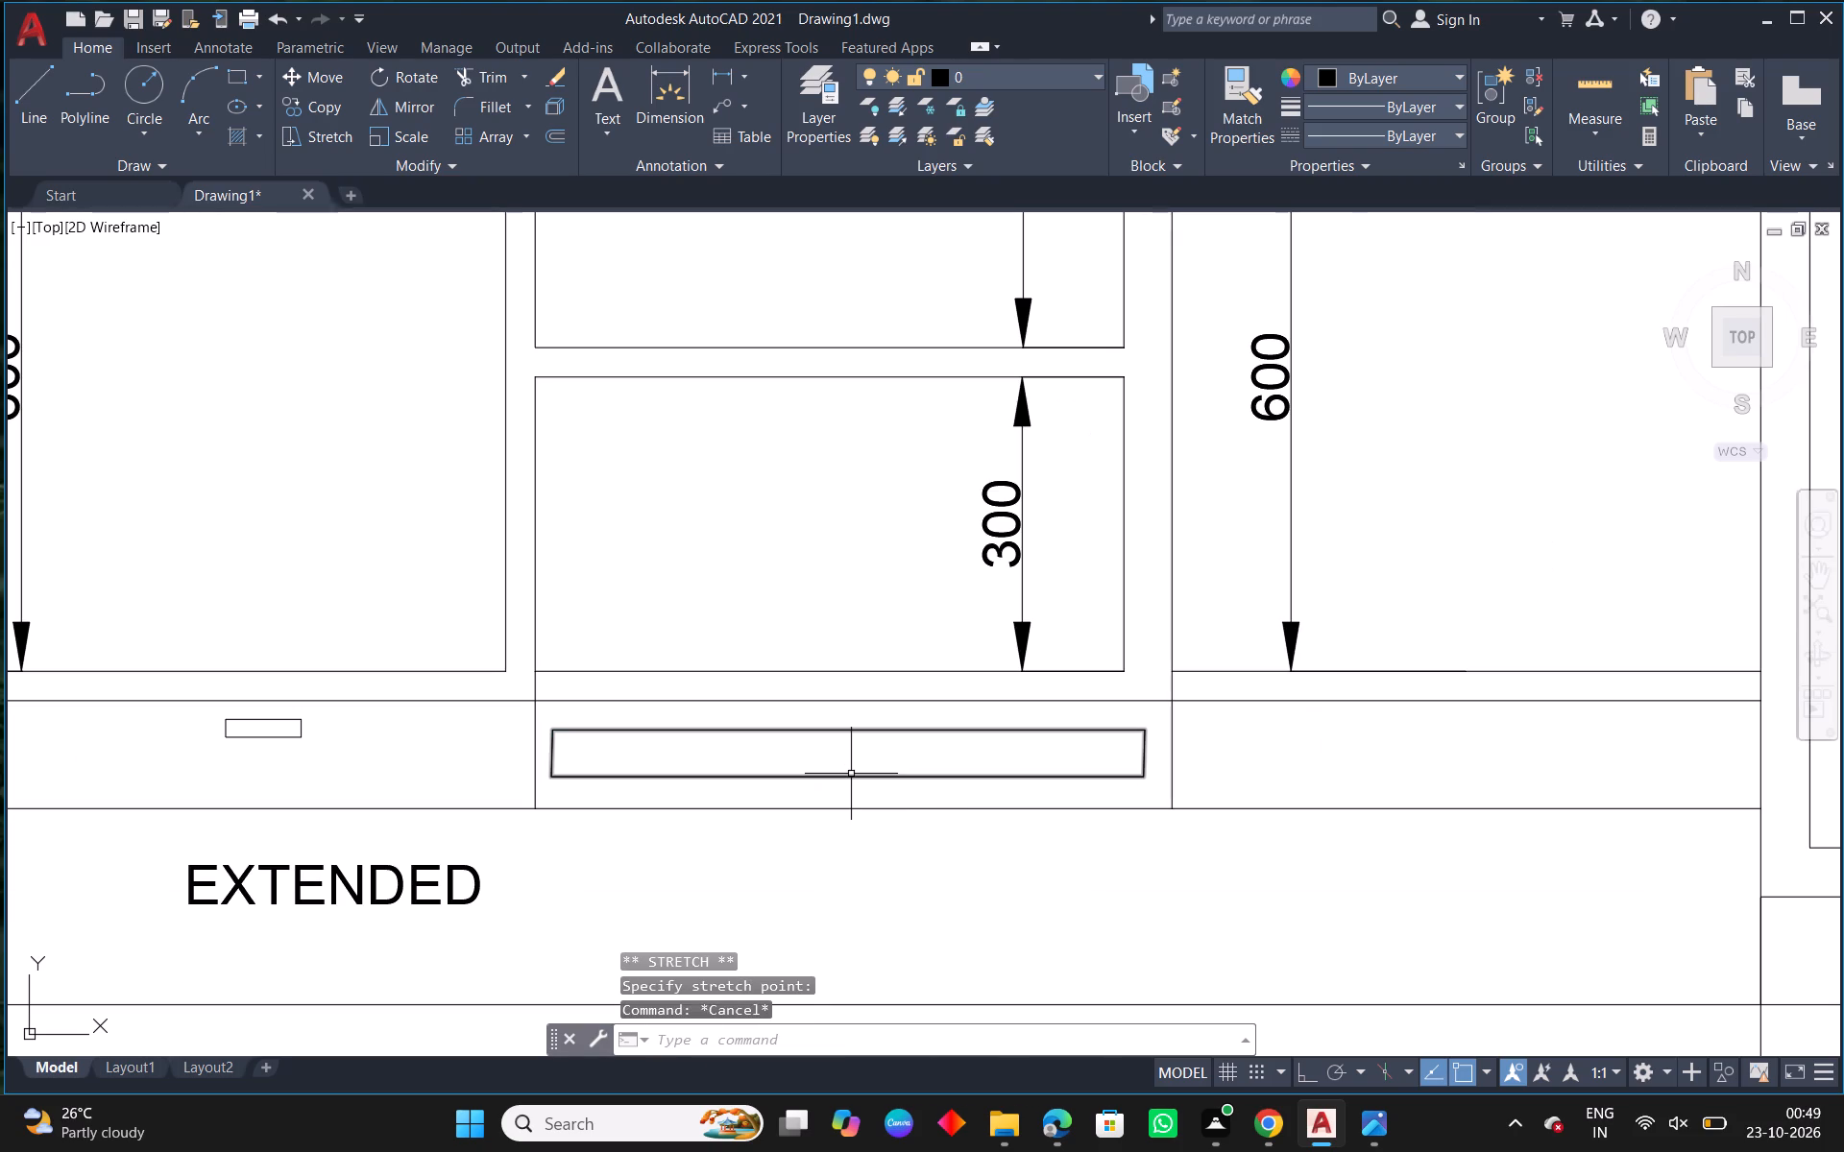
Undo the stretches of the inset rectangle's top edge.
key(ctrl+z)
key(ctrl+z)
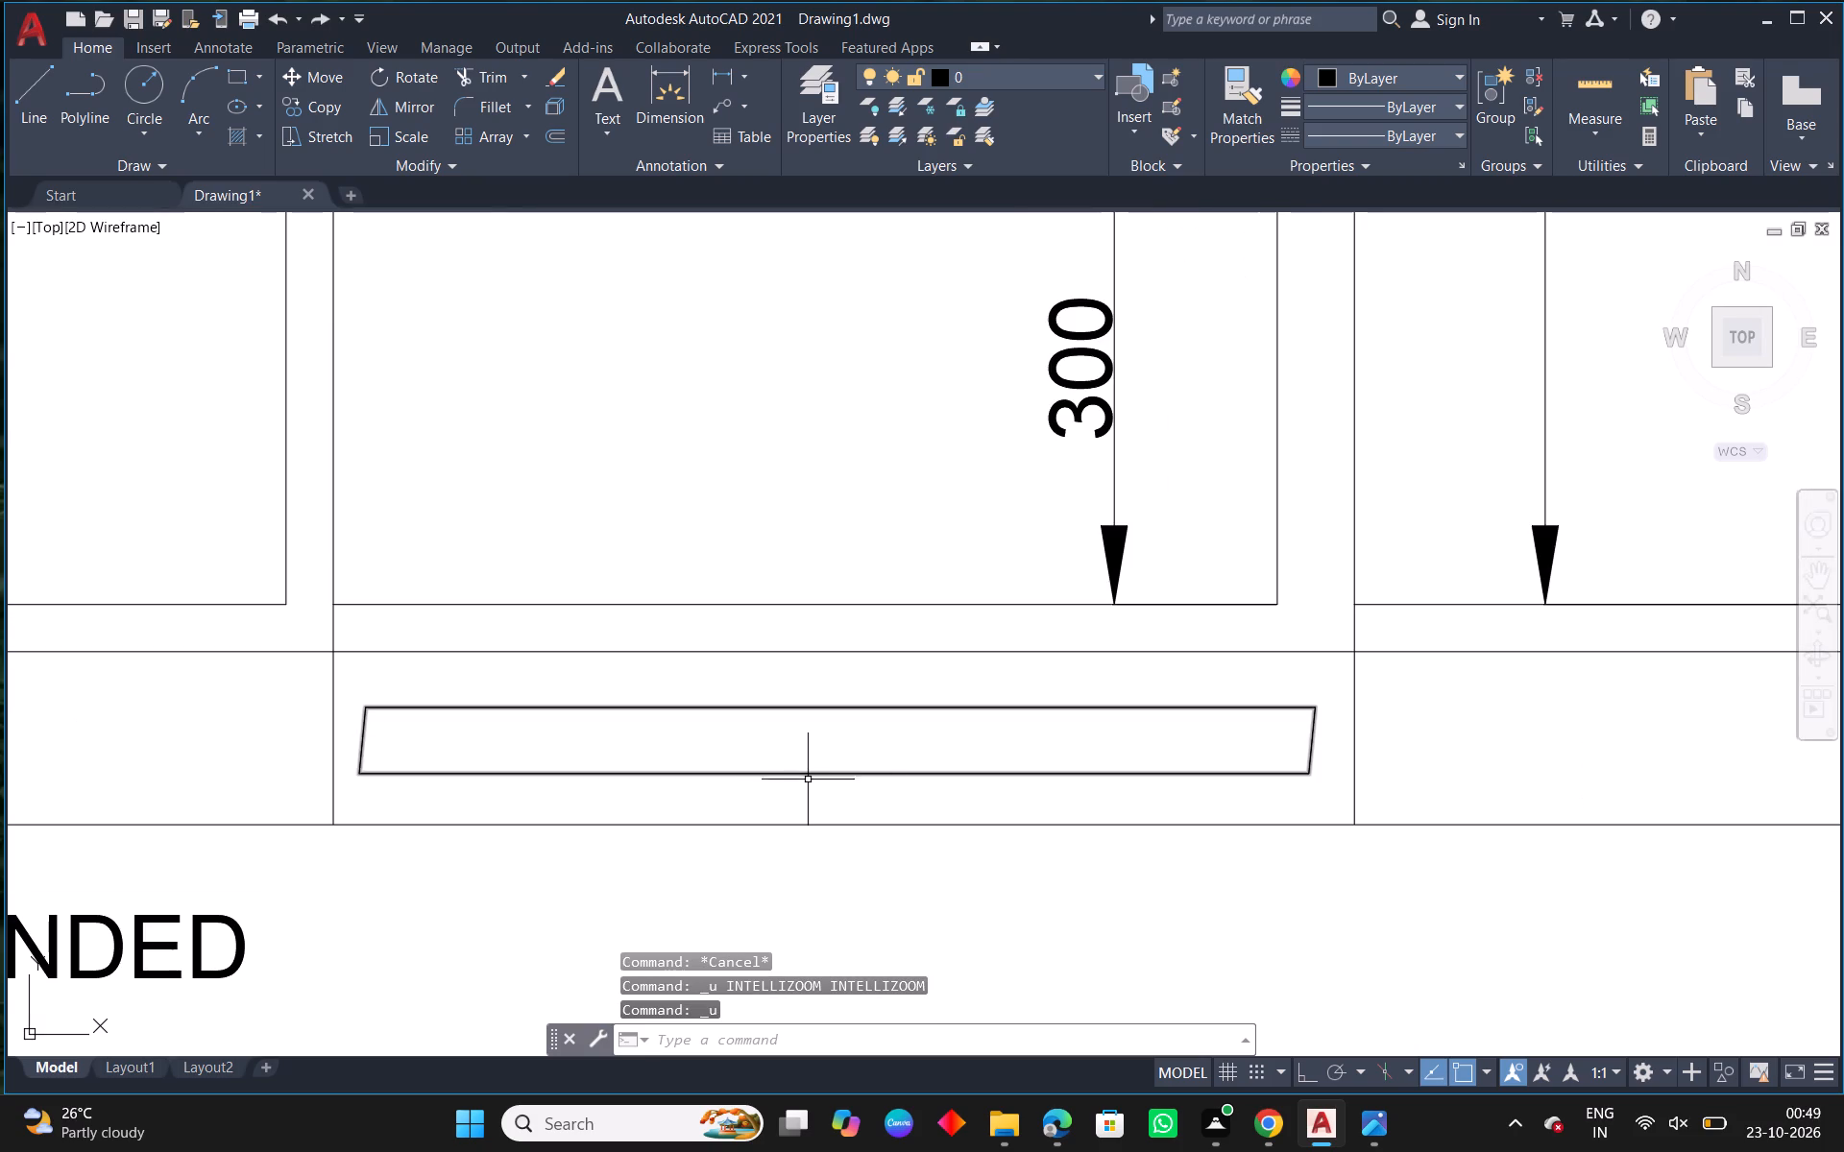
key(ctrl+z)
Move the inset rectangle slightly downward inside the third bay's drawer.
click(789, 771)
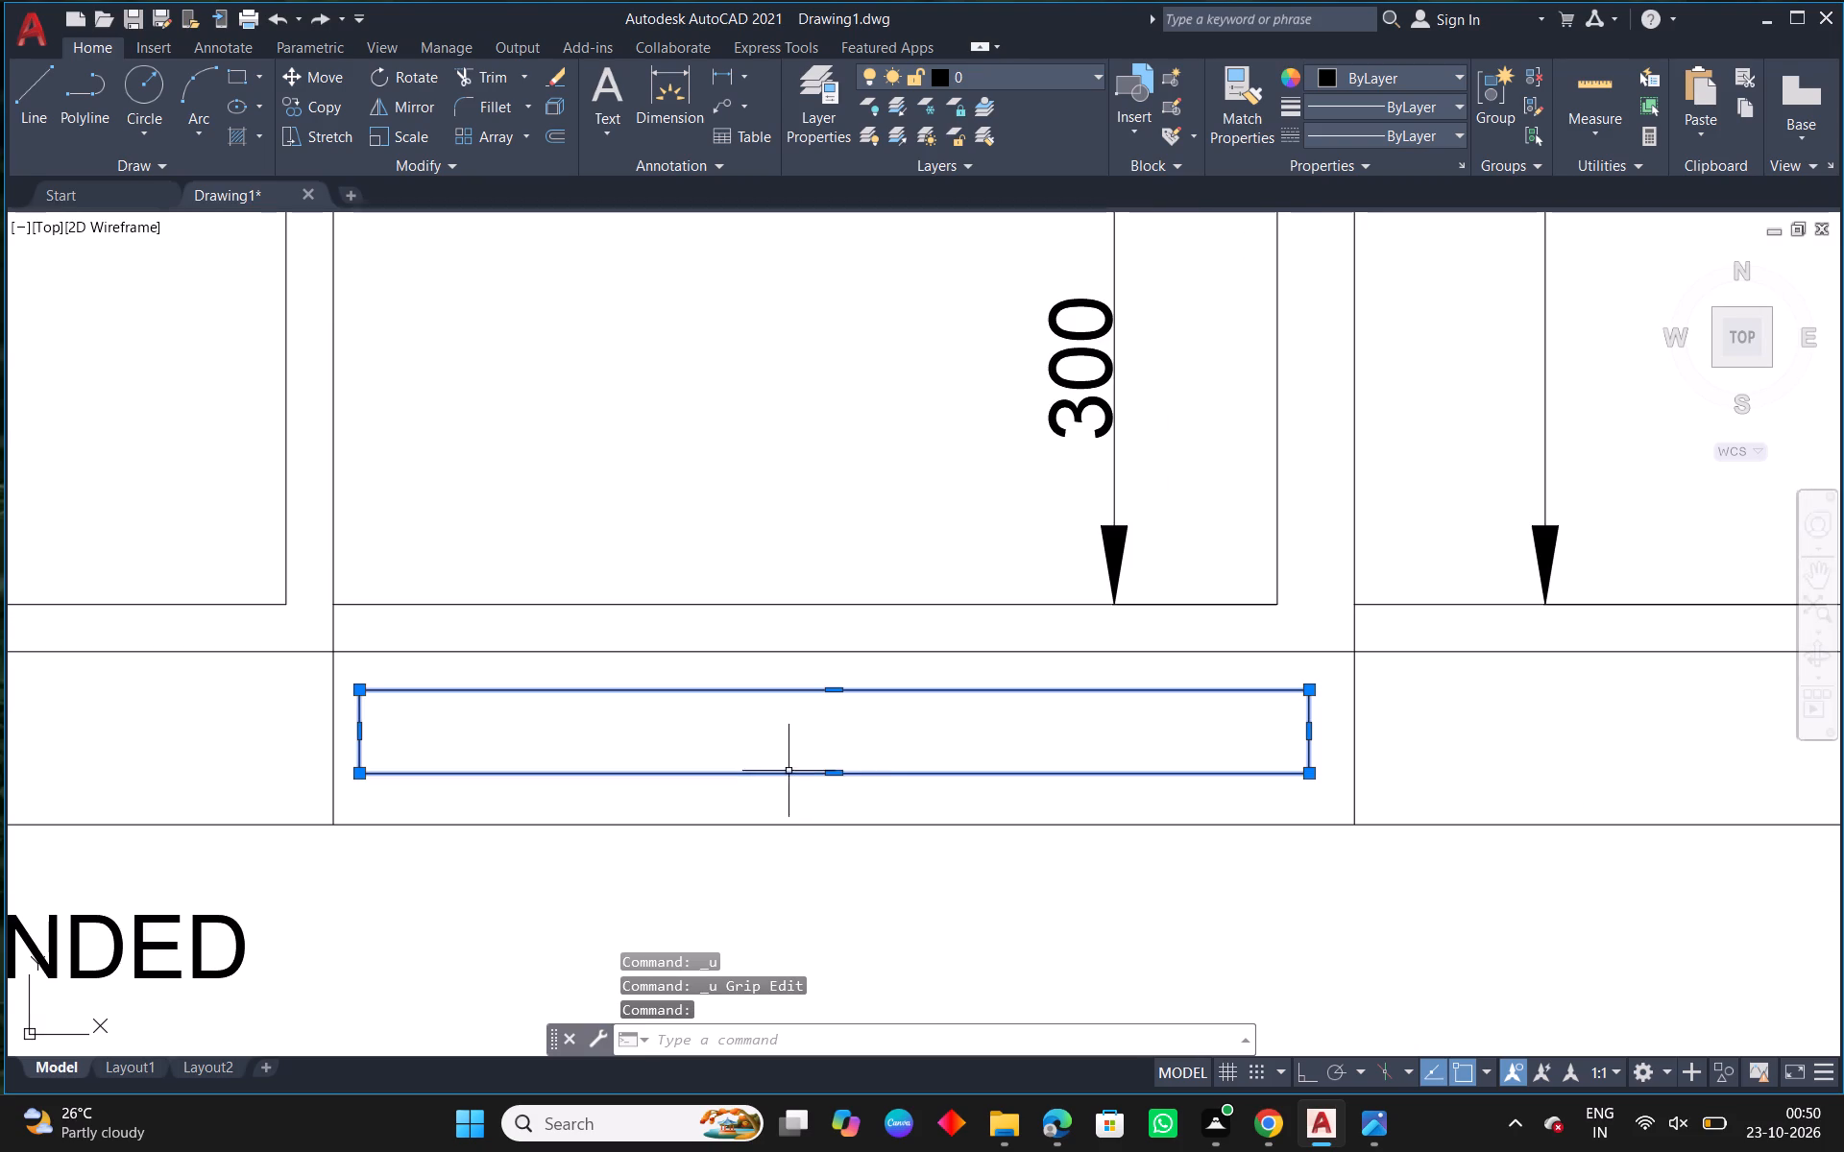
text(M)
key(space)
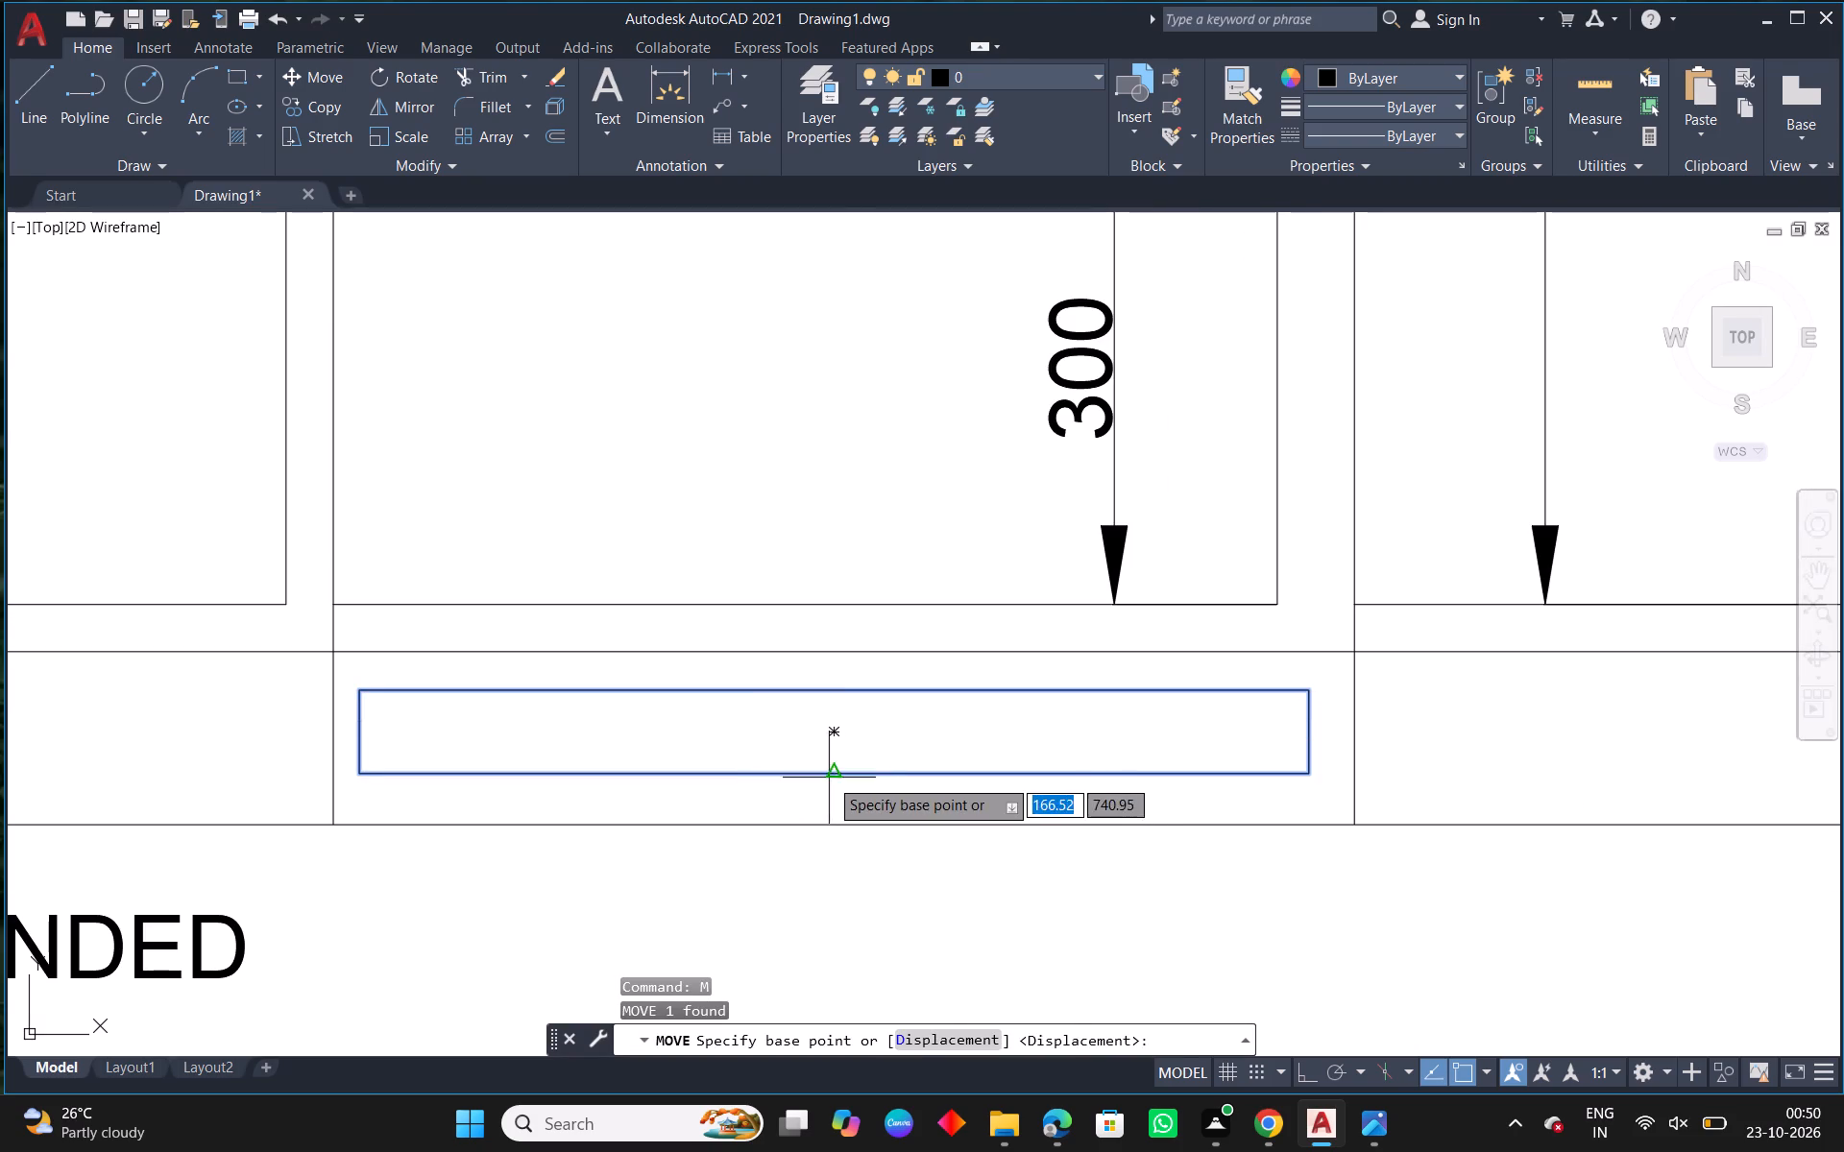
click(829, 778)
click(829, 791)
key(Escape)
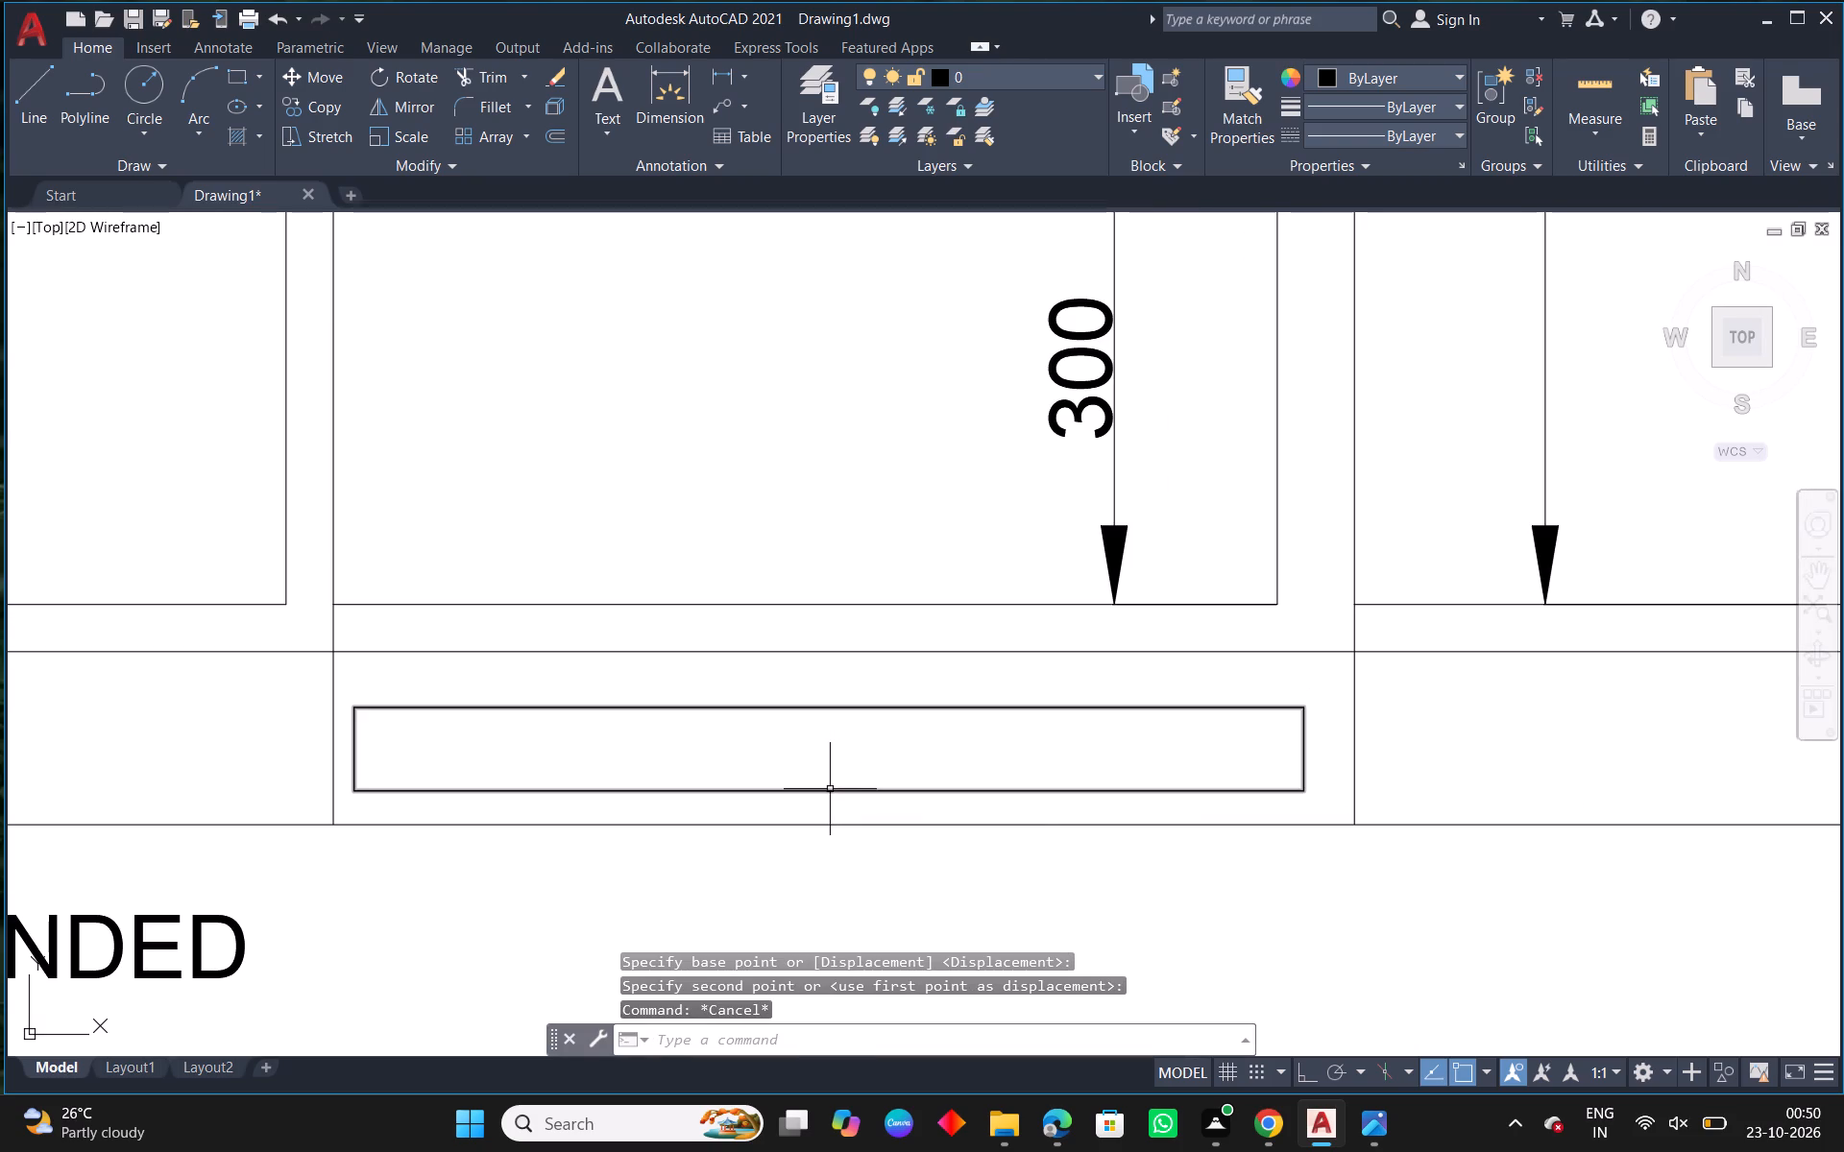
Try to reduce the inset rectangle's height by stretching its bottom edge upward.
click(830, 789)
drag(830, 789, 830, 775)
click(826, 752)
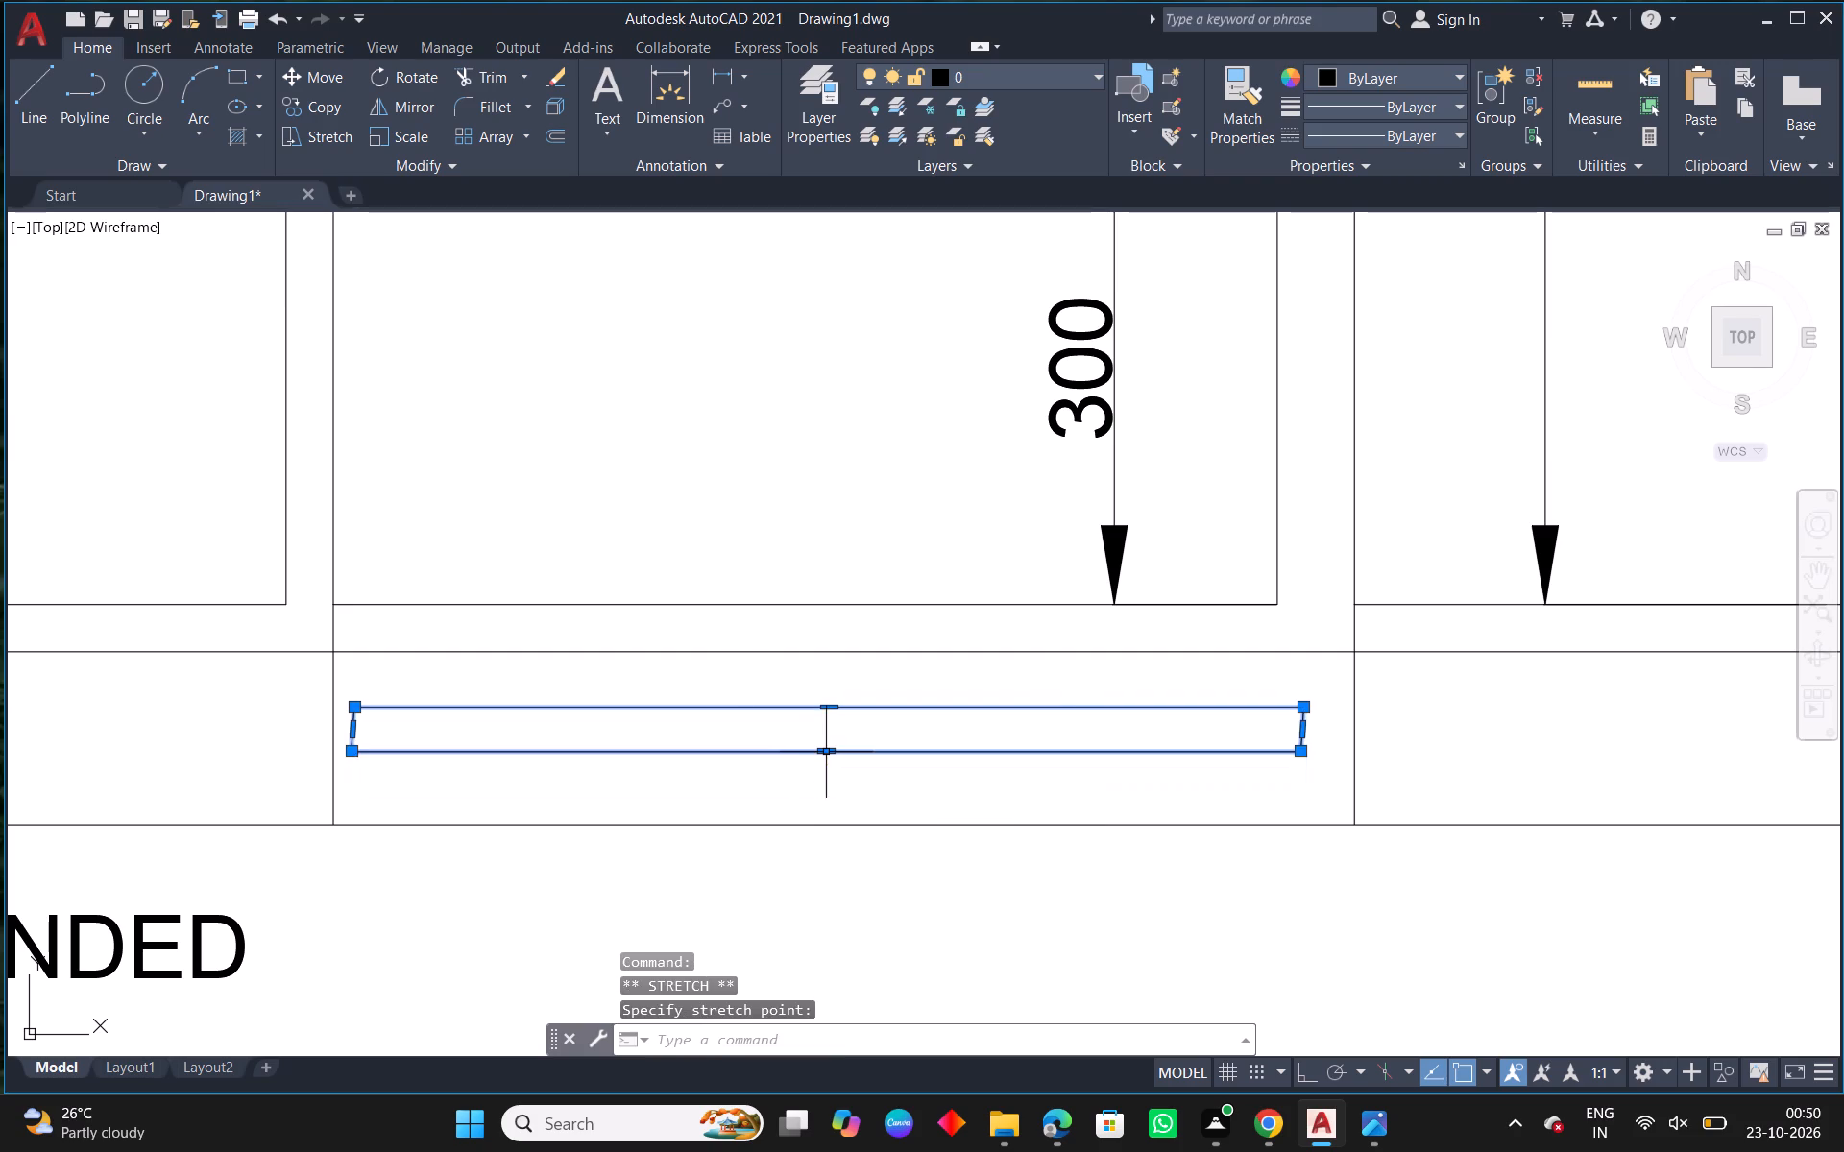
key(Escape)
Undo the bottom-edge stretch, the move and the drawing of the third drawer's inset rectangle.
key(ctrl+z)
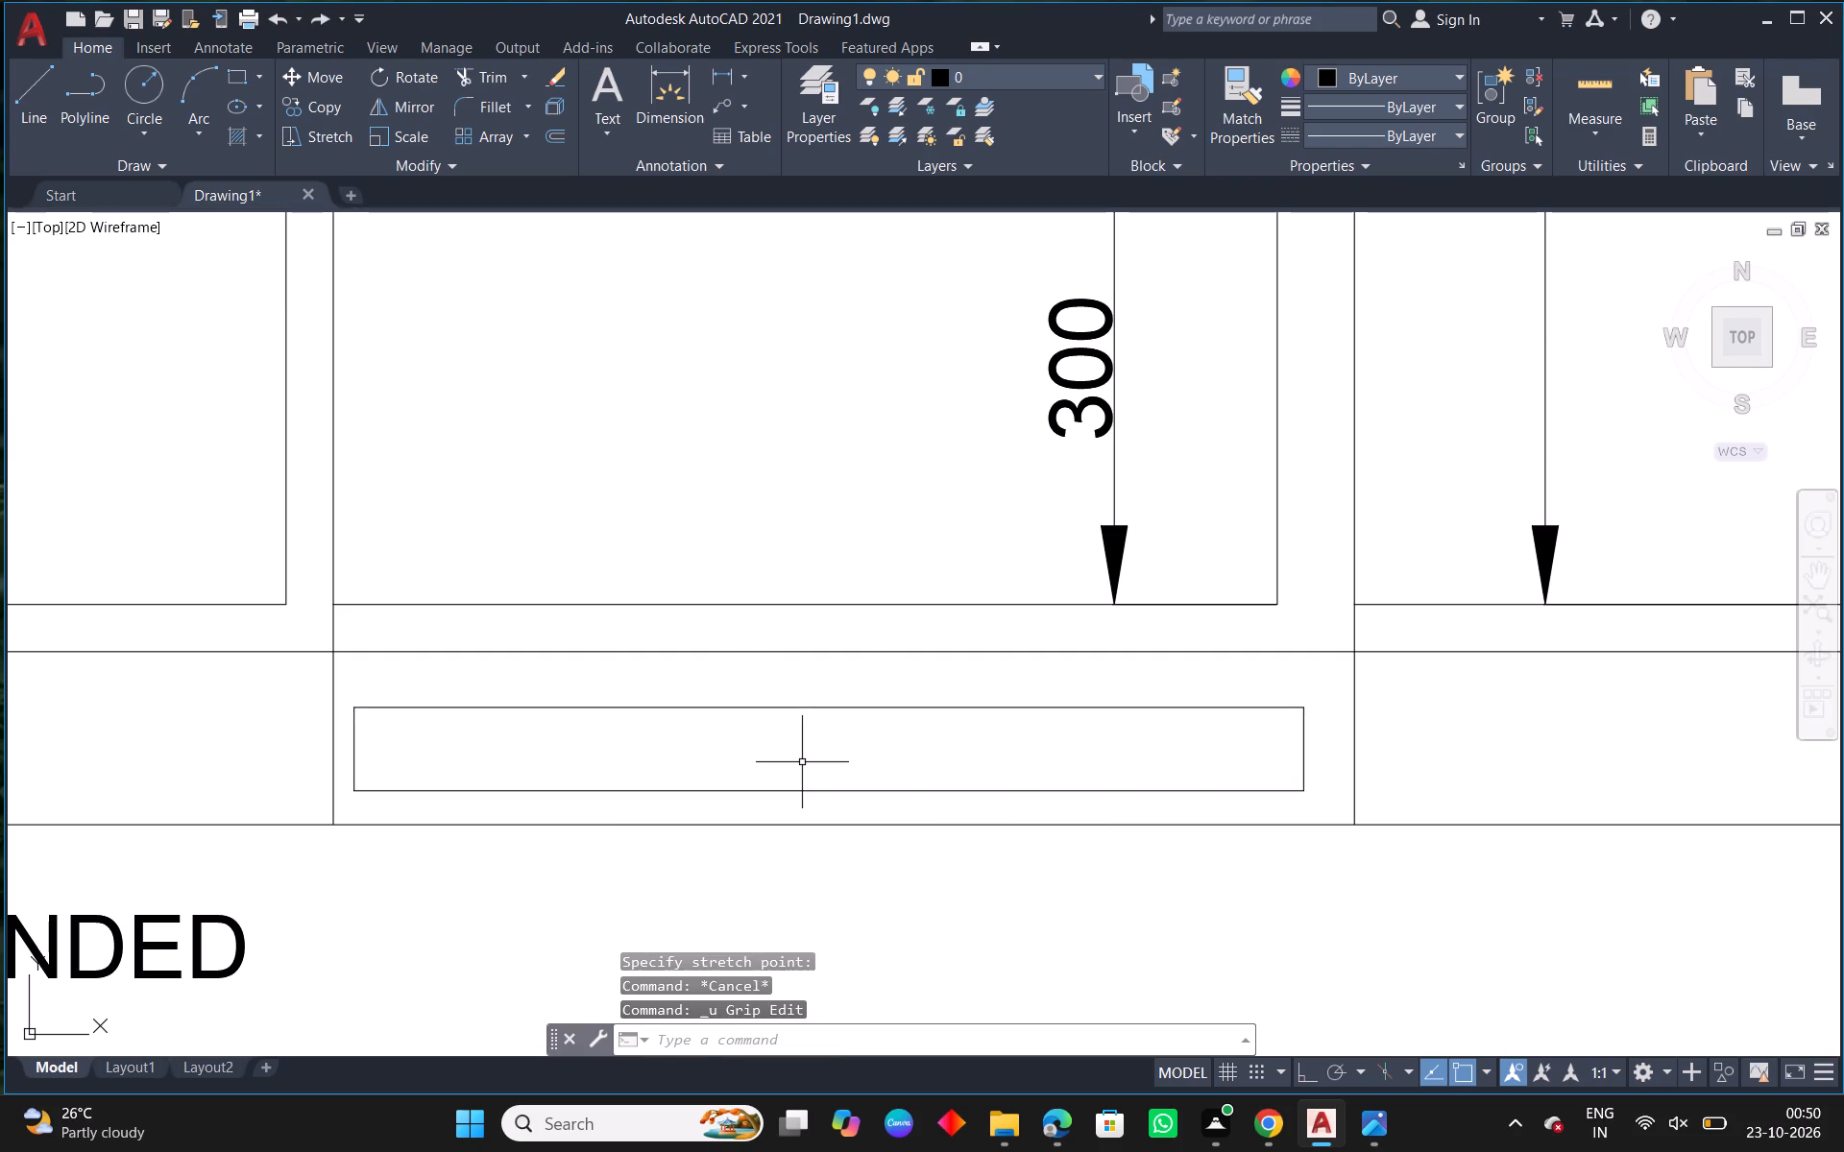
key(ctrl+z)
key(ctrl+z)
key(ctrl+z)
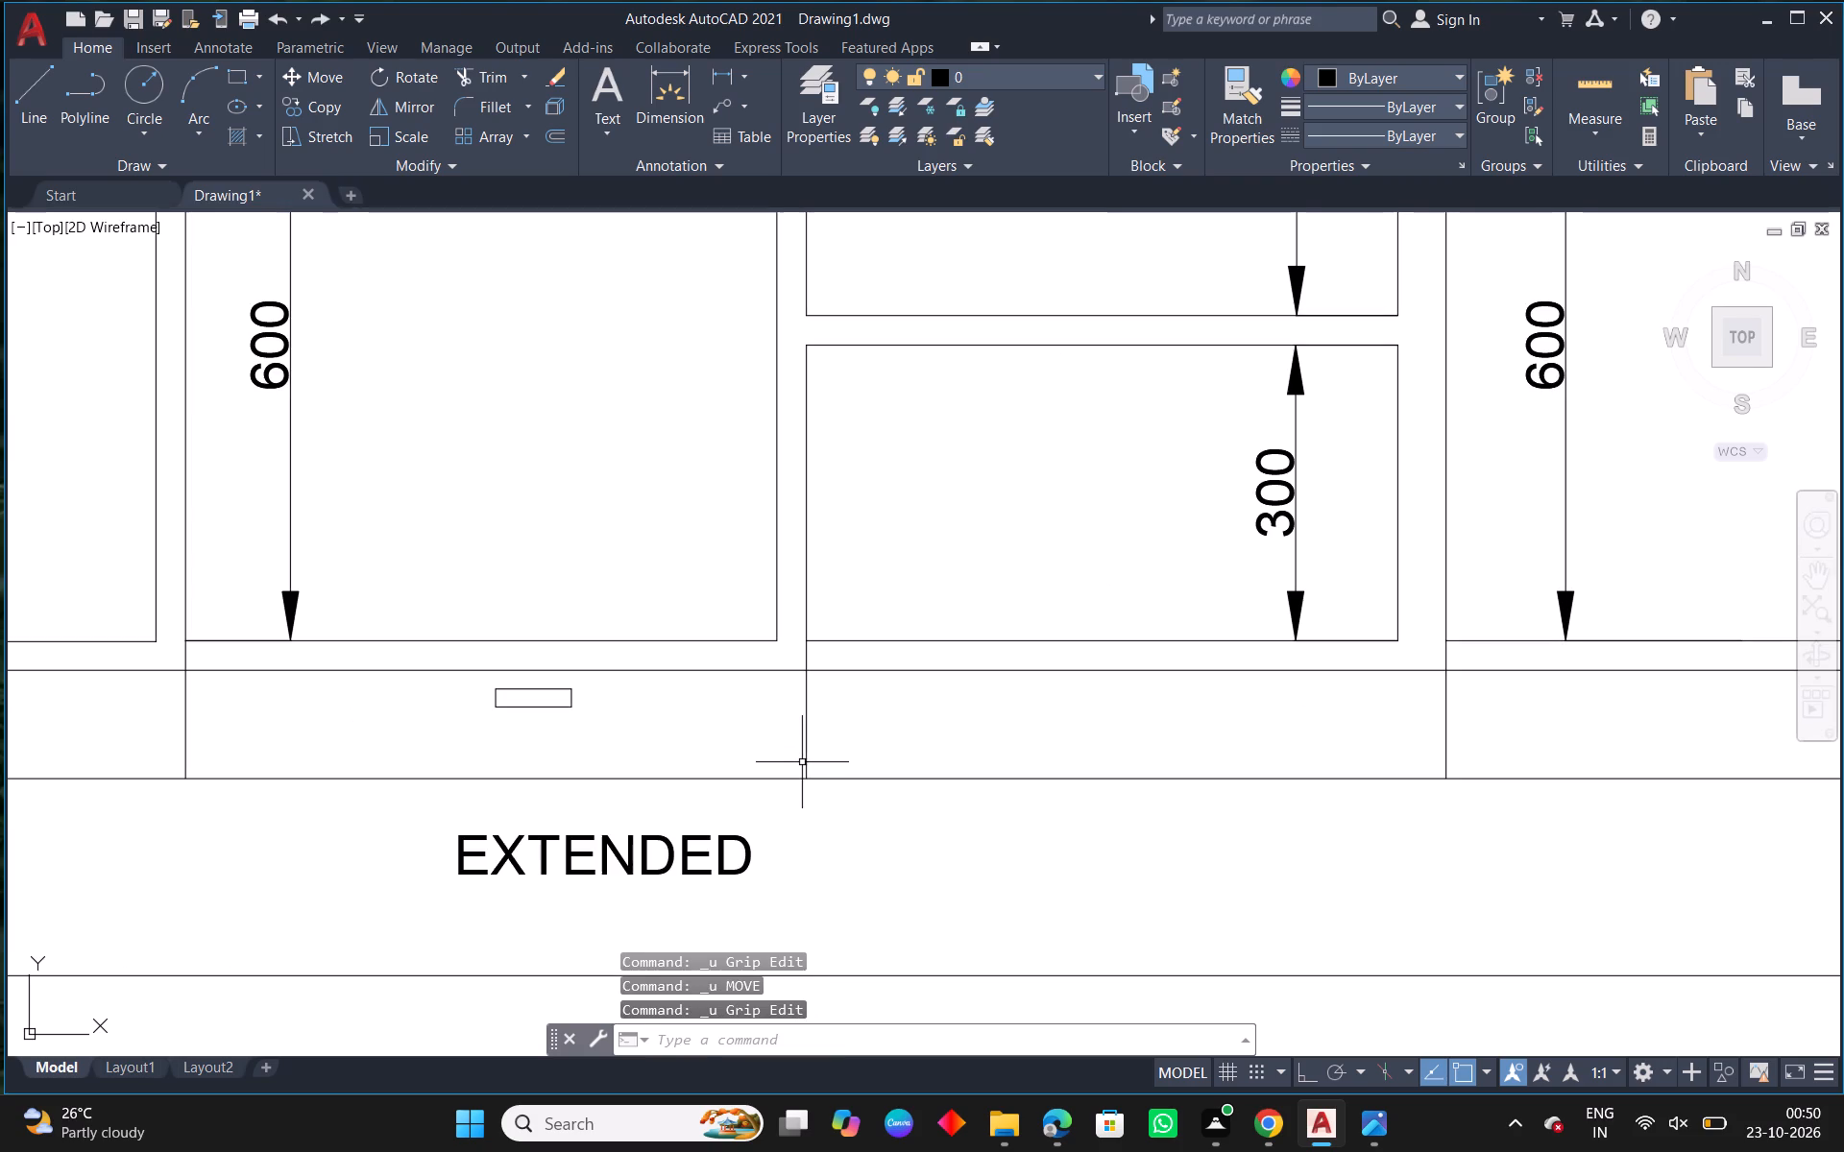
Draw an inset rectangle about 583 wide and 29 high inside the third bay's drawer.
middle_drag(761, 765, 594, 742)
text(REC)
key(space)
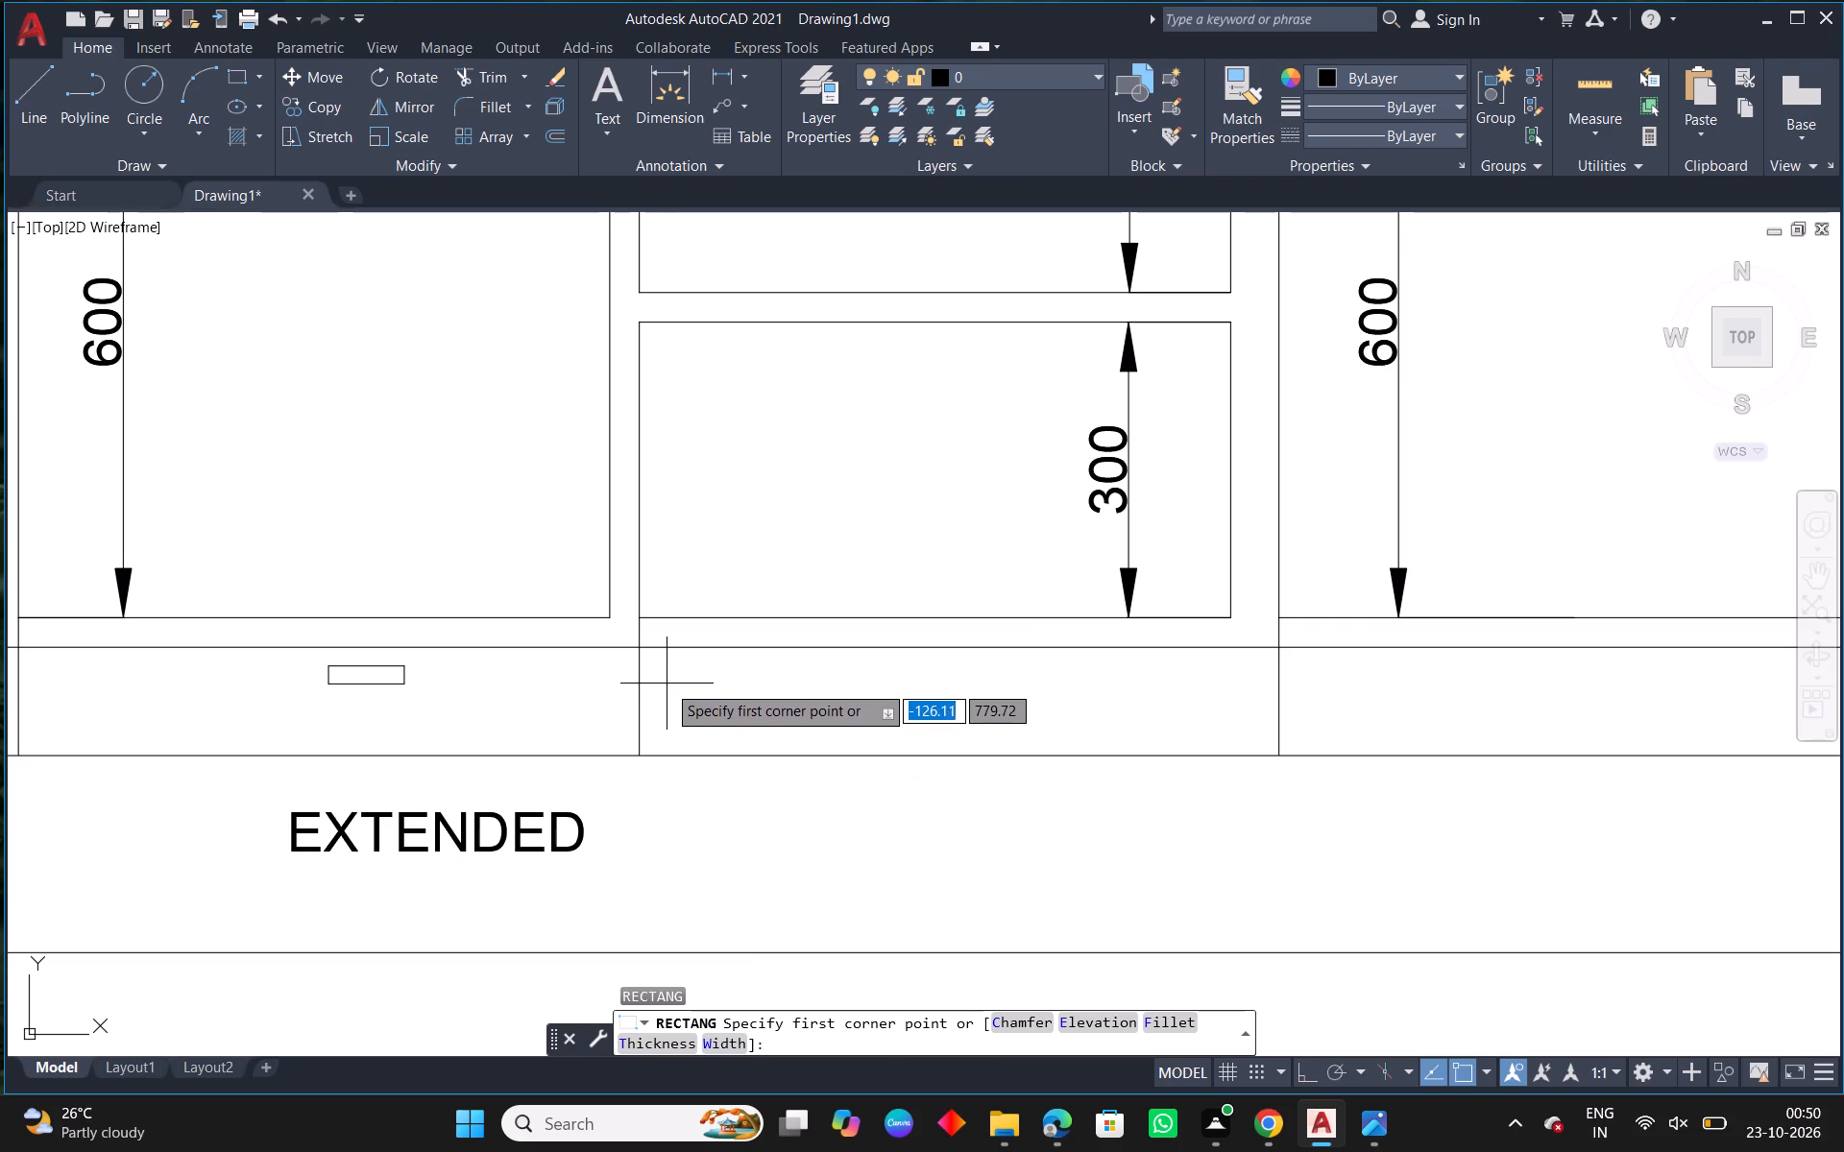
click(671, 684)
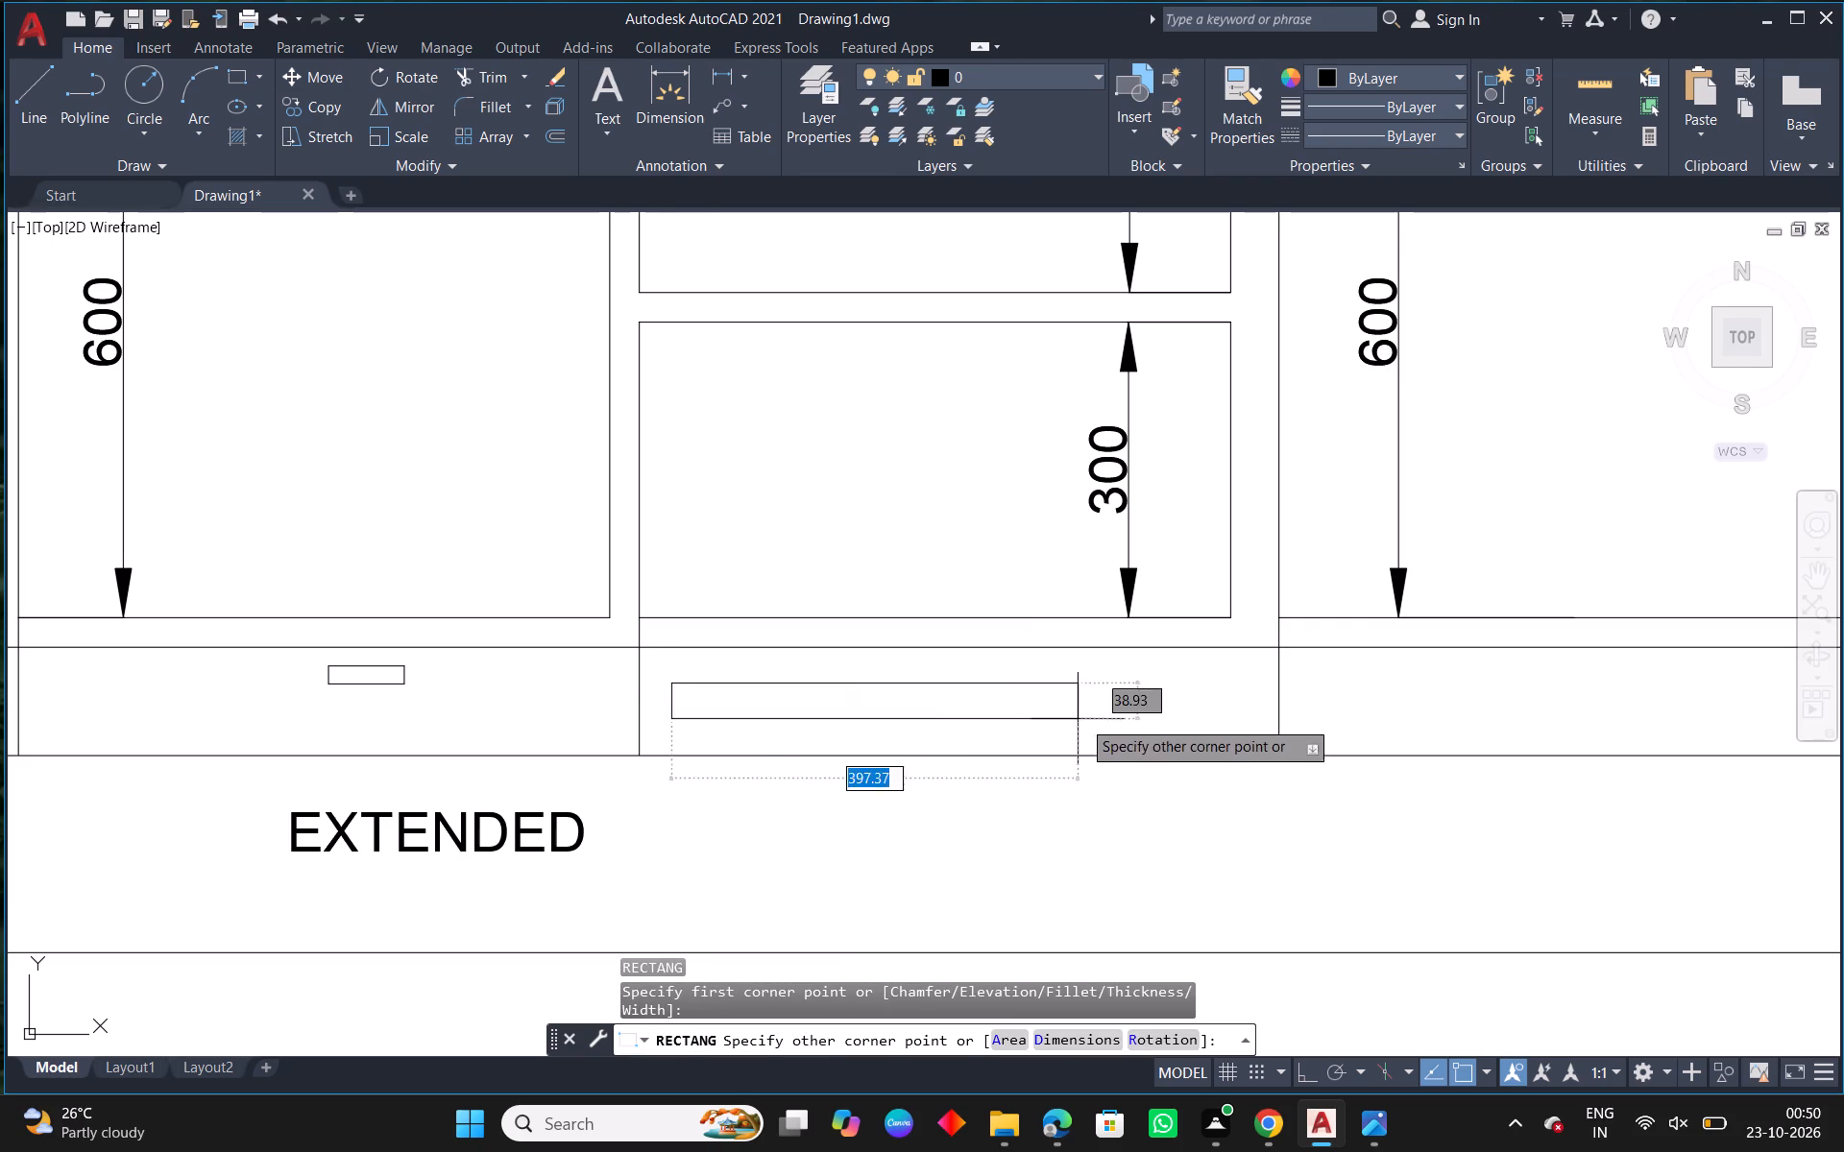
click(1247, 712)
key(Escape)
Copy the third drawer's inset rectangle horizontally into the fourth bay's drawer, just inside its left divider.
click(1199, 713)
text(CO)
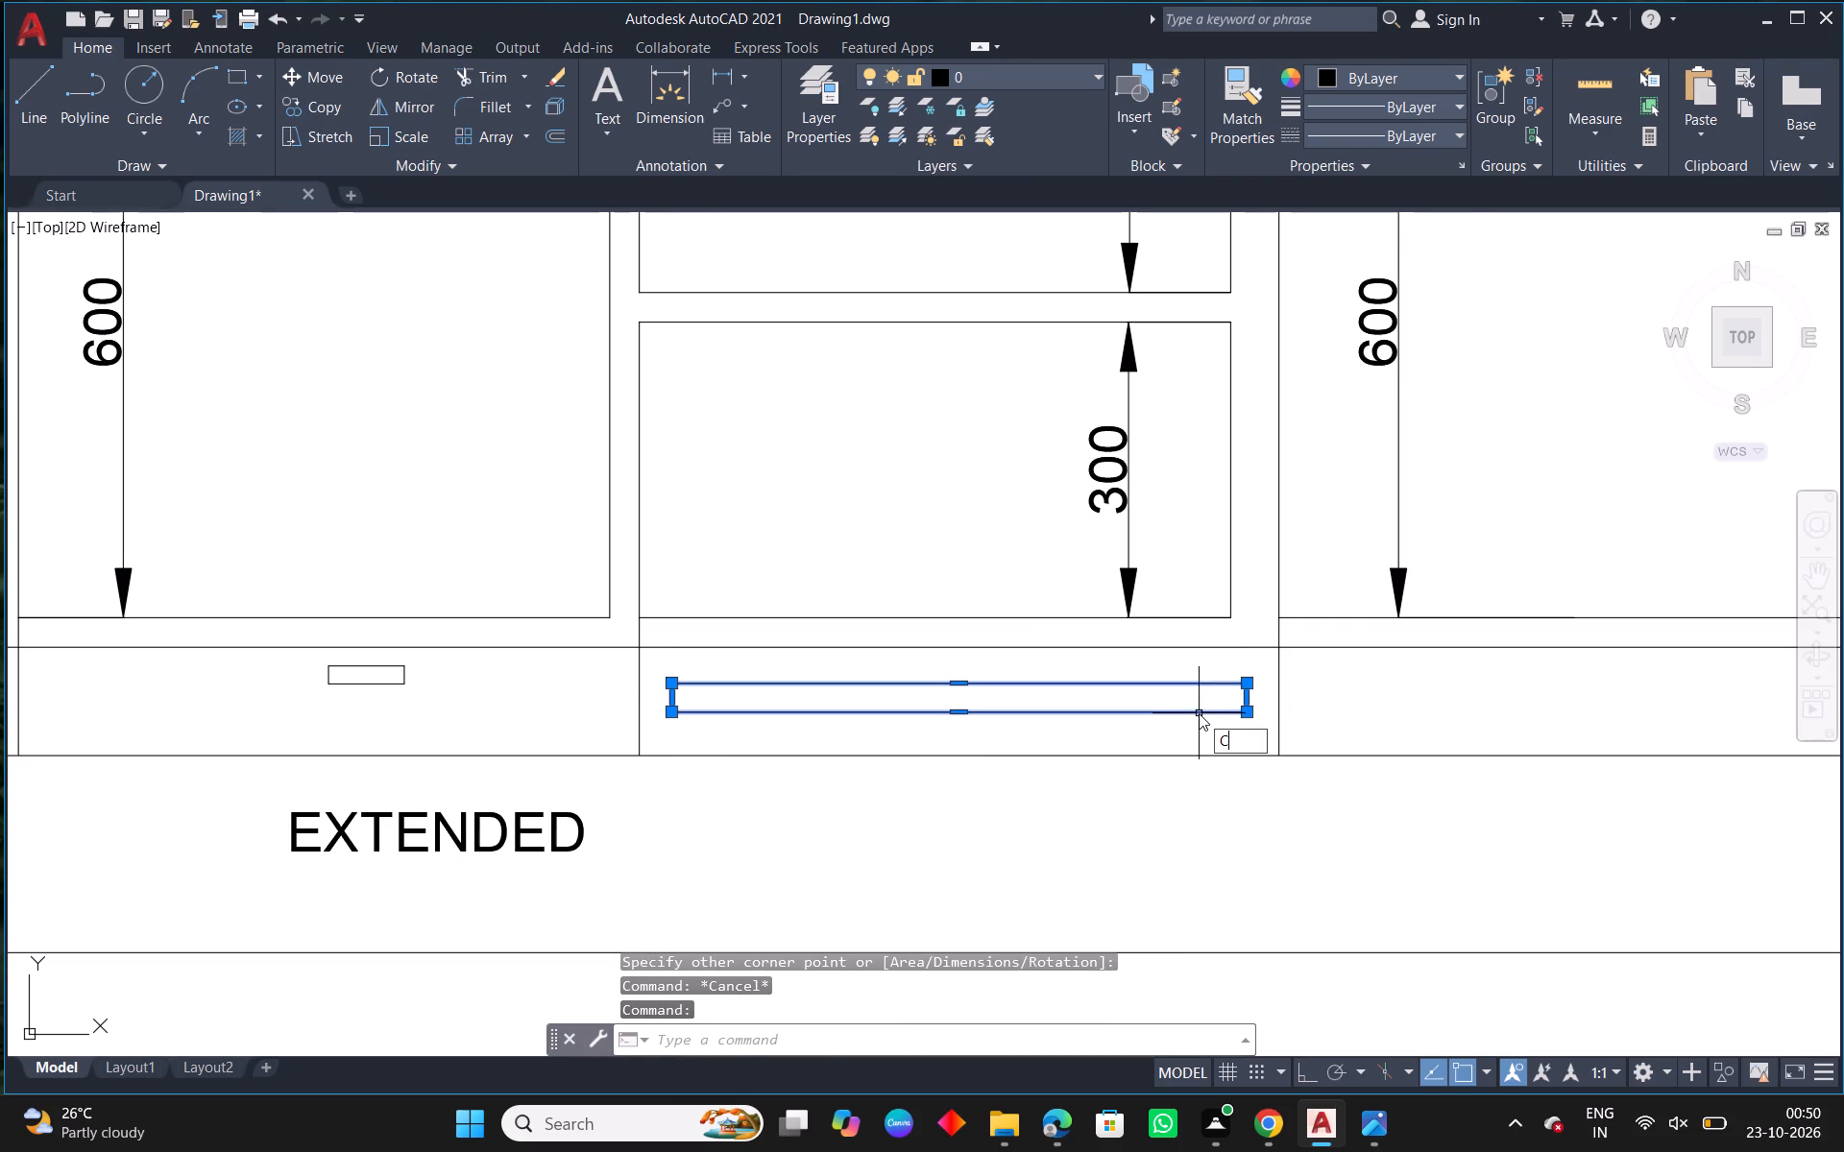
key(space)
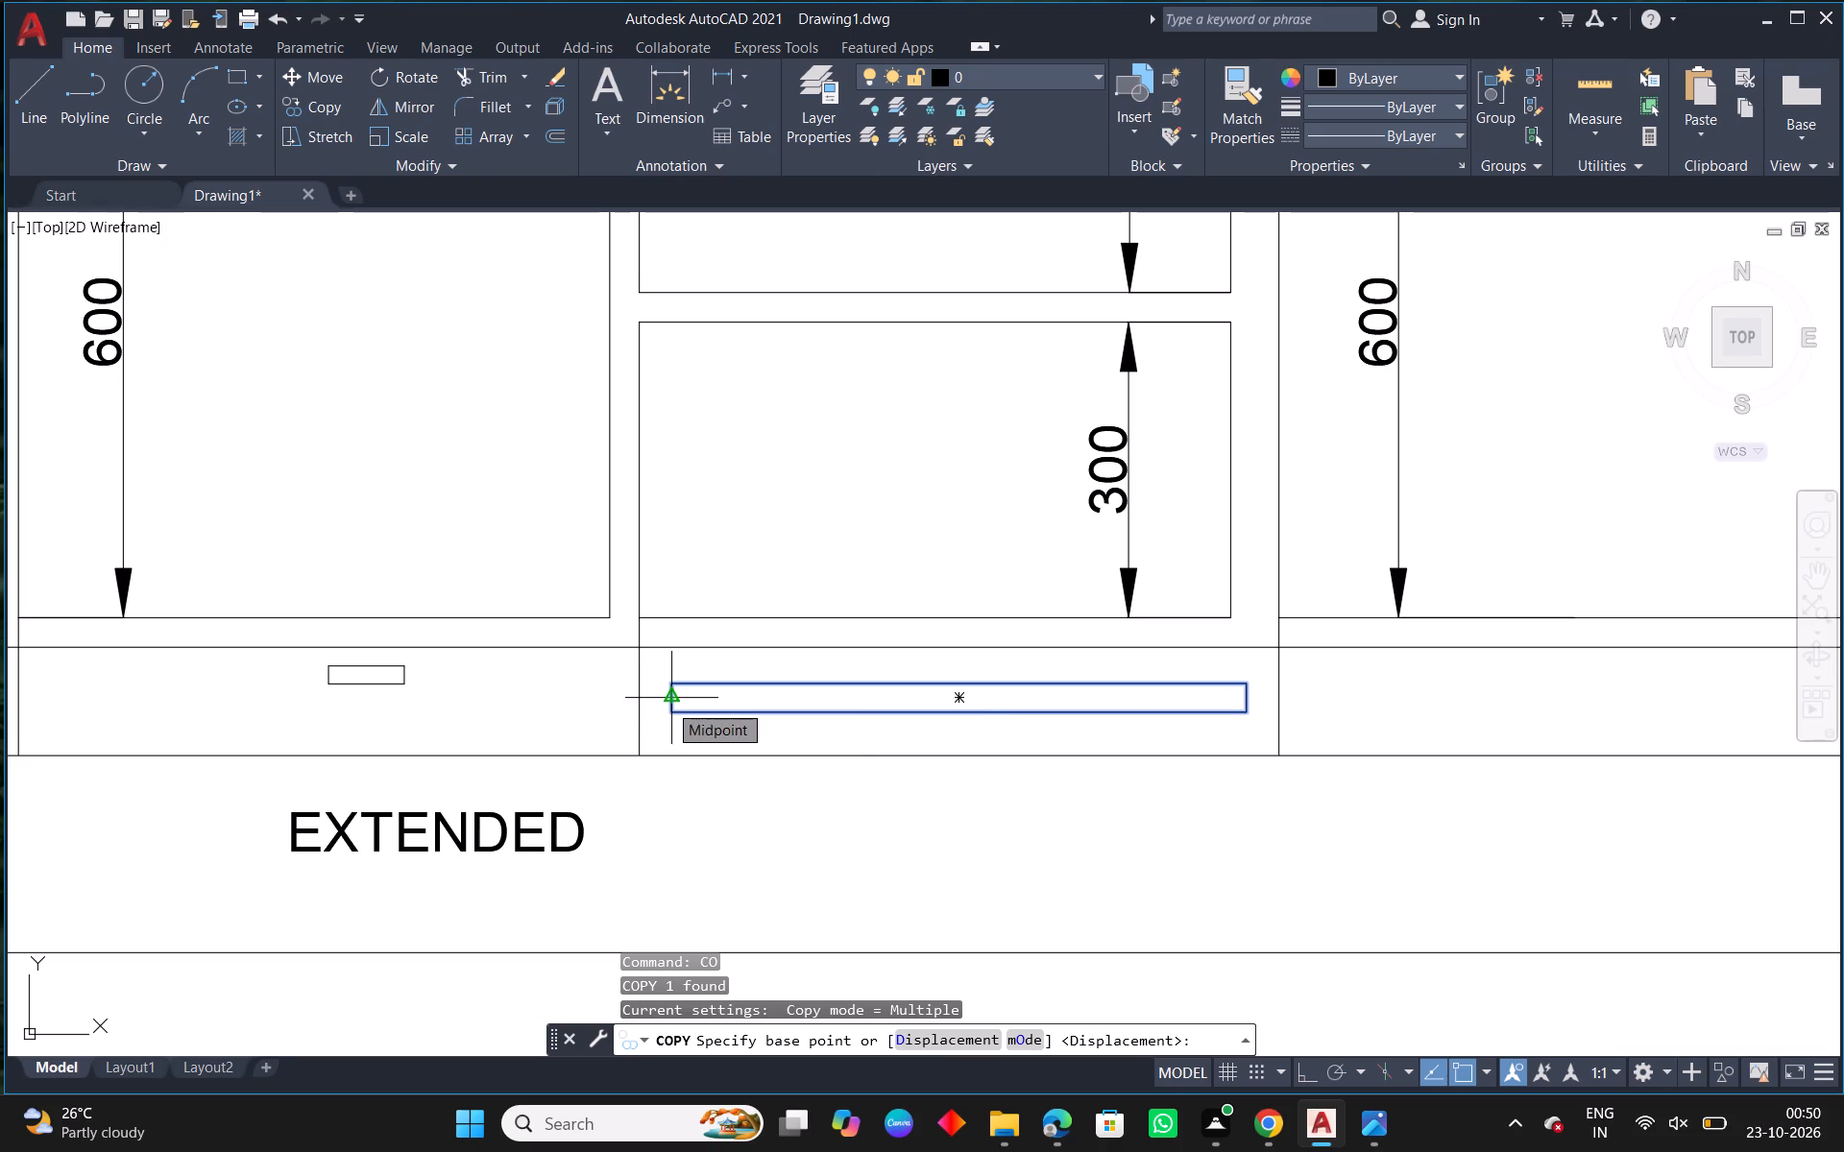
click(666, 708)
middle_drag(1139, 777, 741, 796)
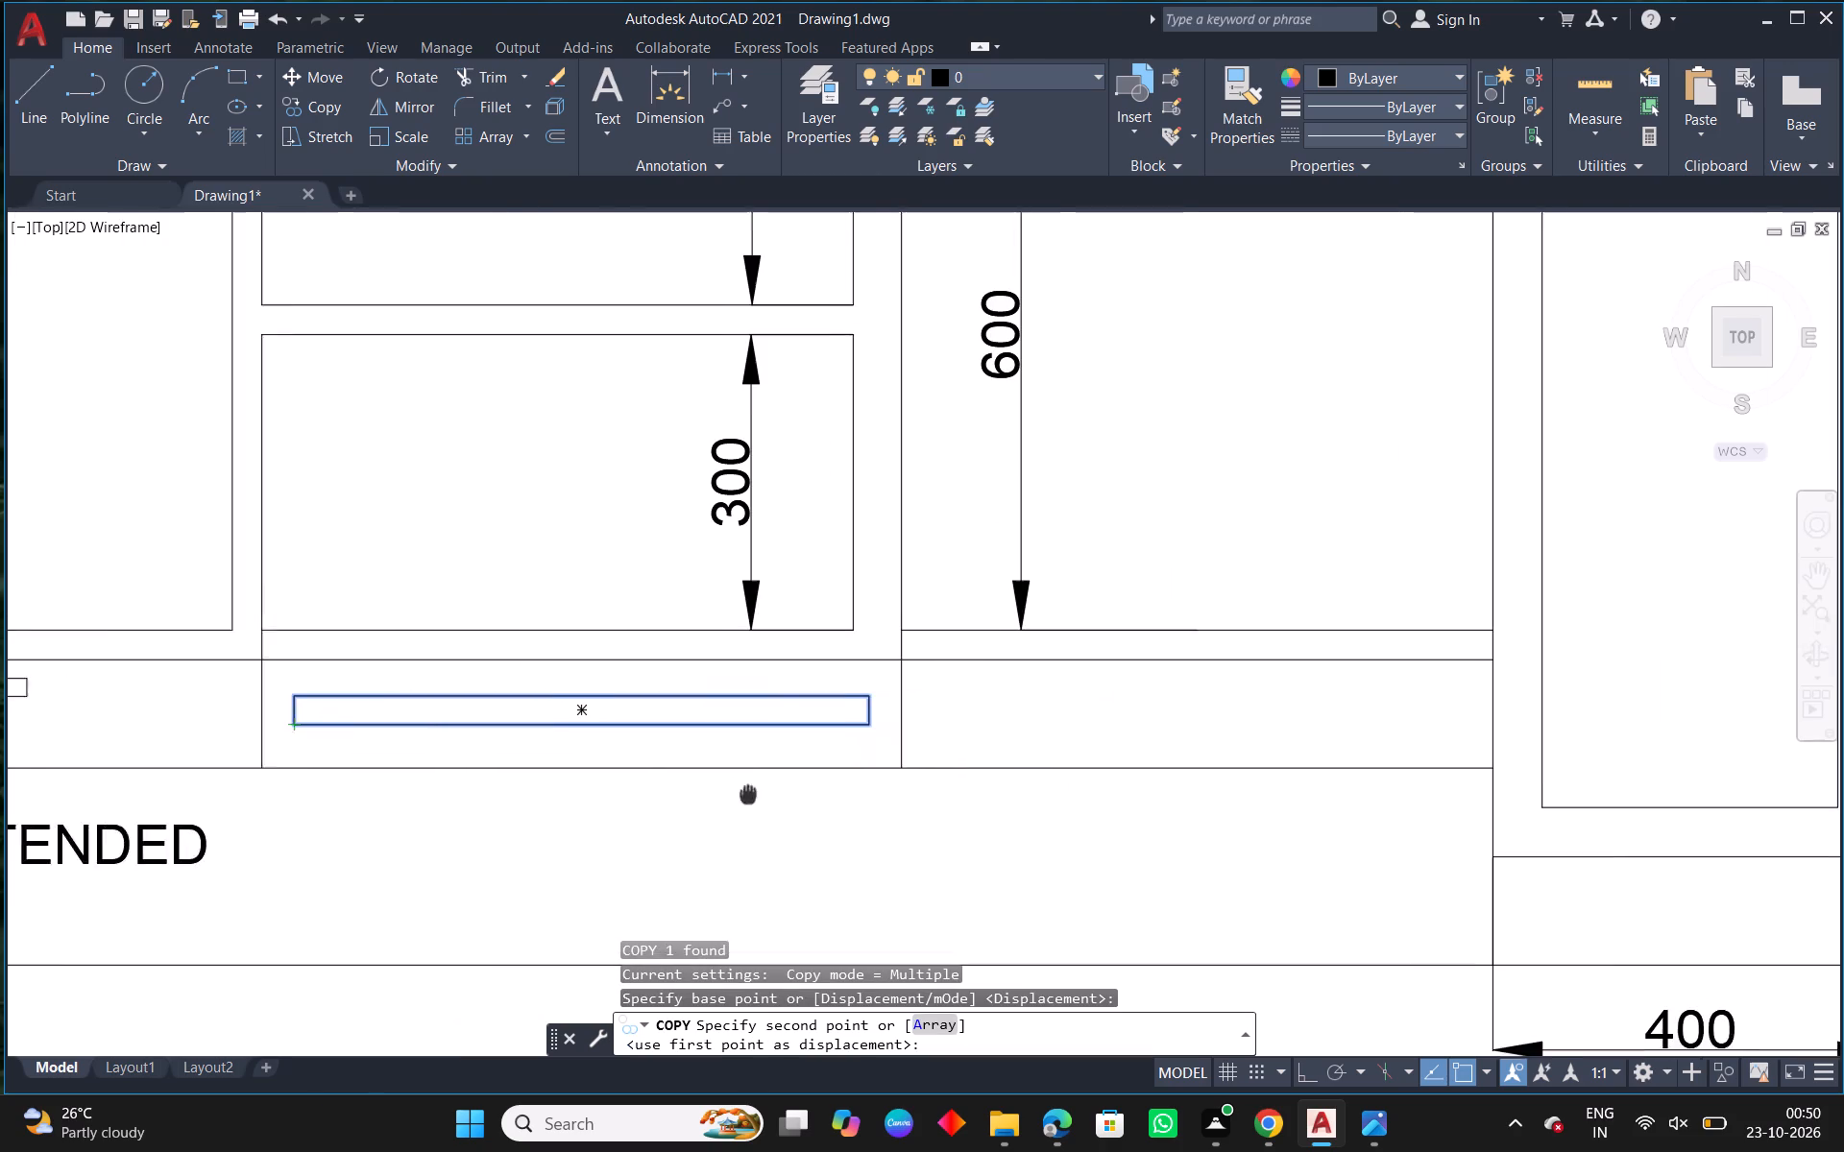
middle_drag(741, 796, 737, 797)
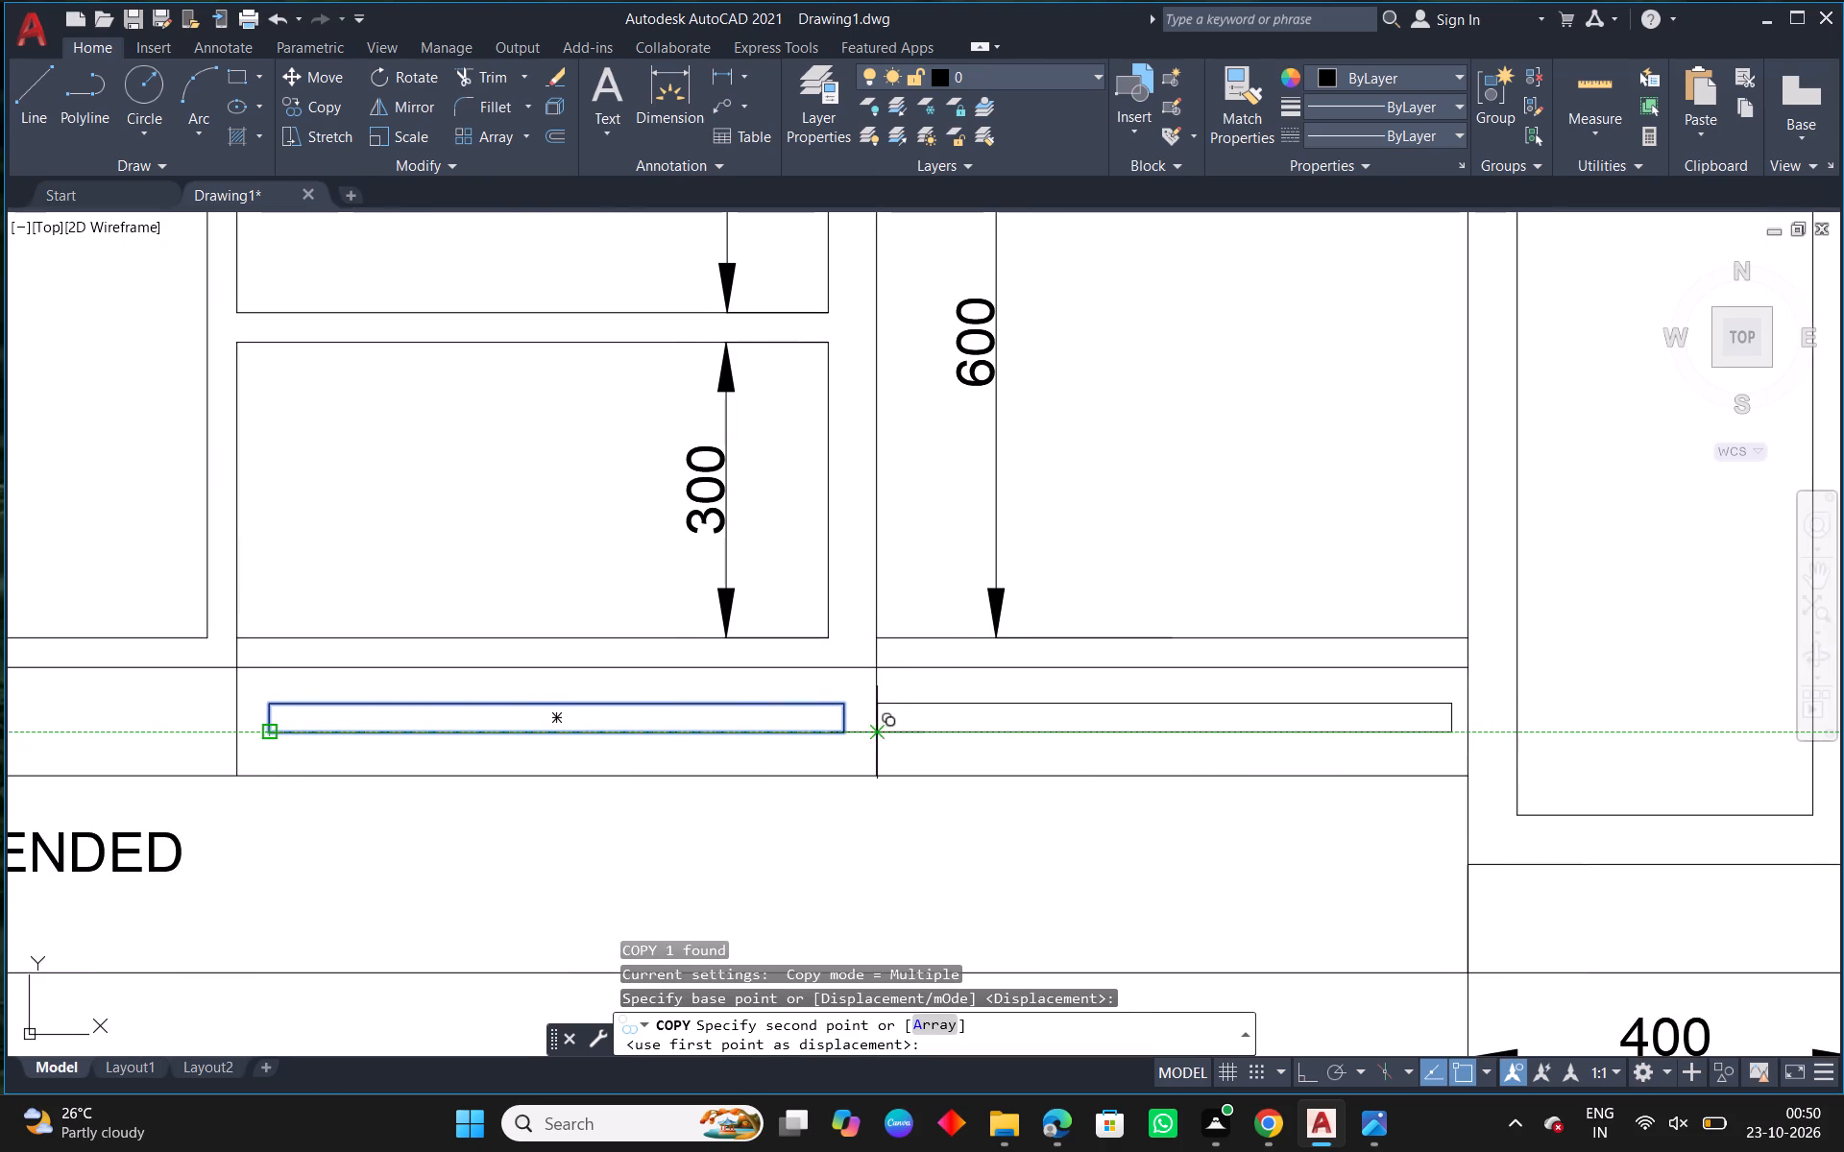
click(893, 729)
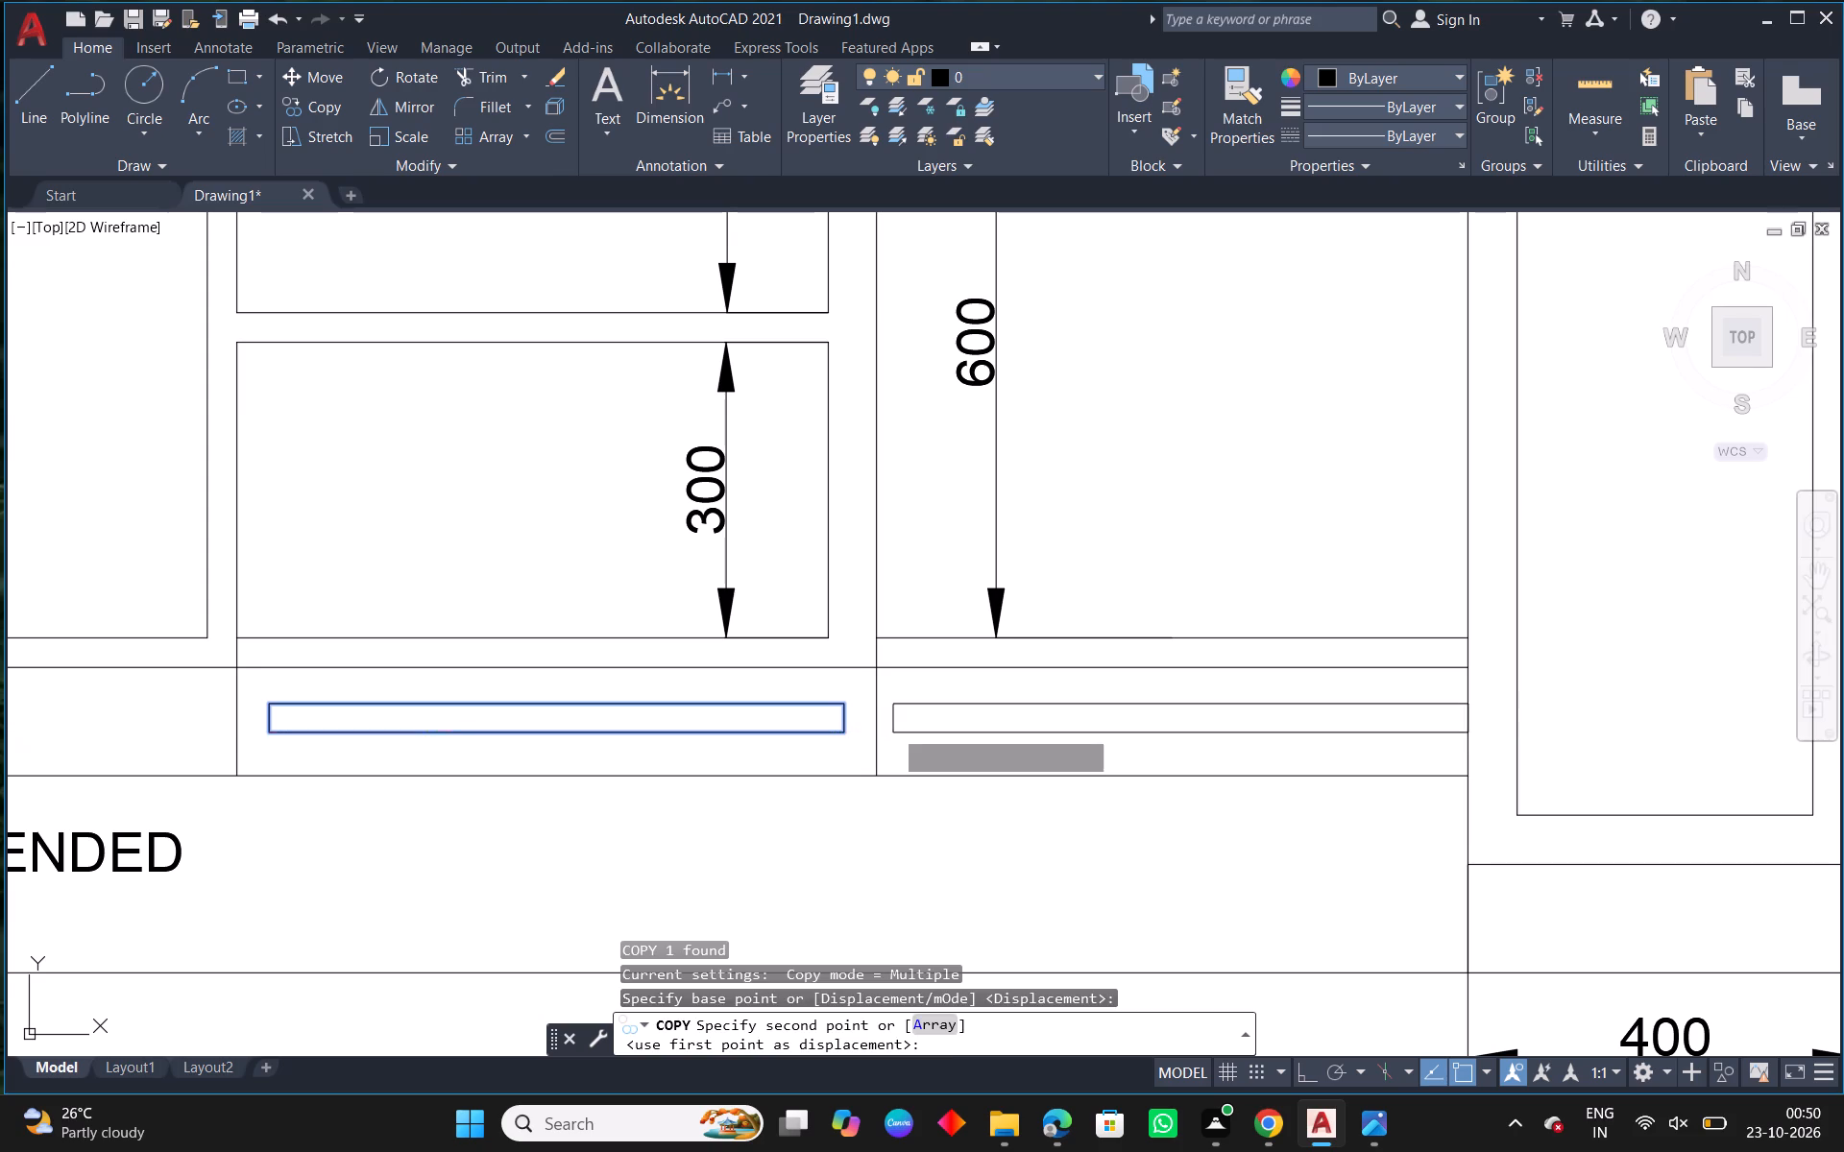
right_click(893, 729)
click(936, 742)
Shorten the fourth drawer's inset rectangle by stretching its right end inward and its left end inward about 27.
middle_drag(1044, 786, 798, 784)
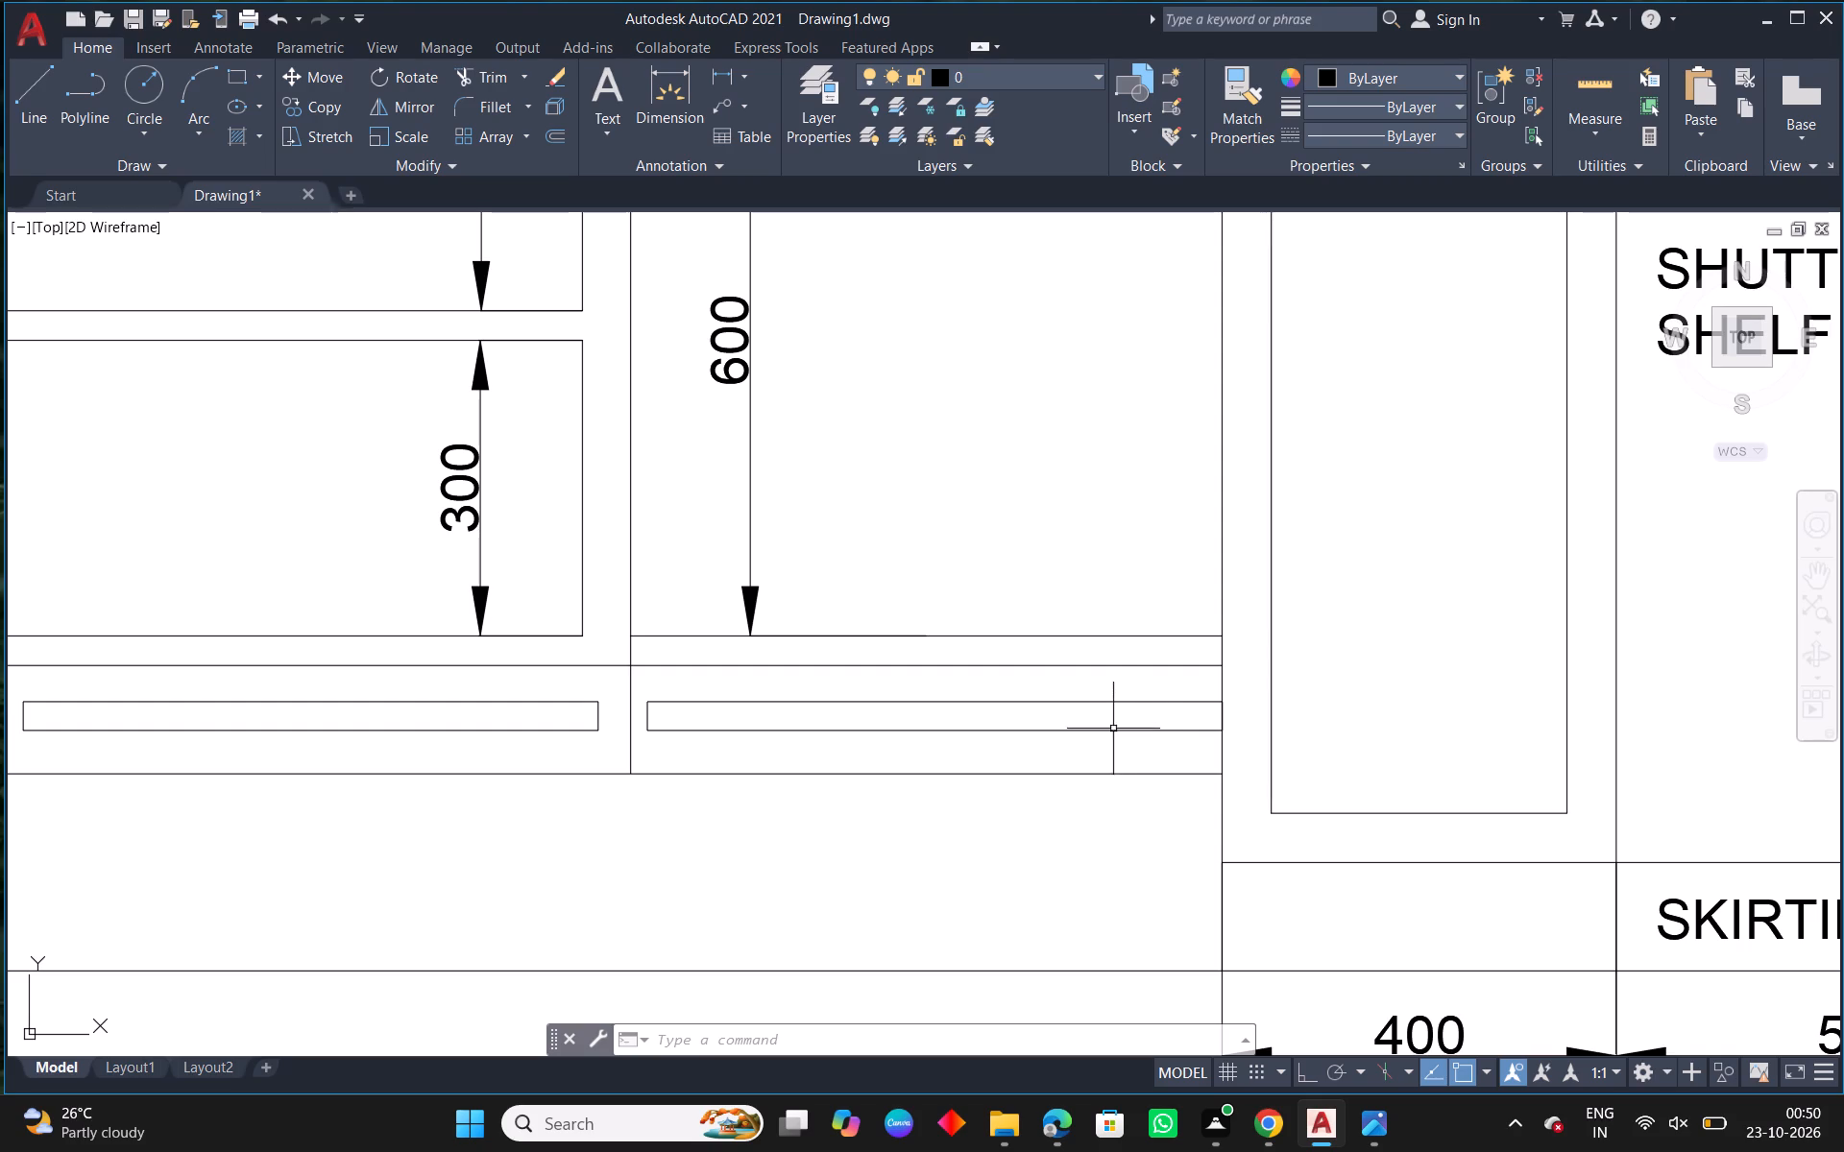
click(1102, 702)
scroll(1266, 734, up, 1)
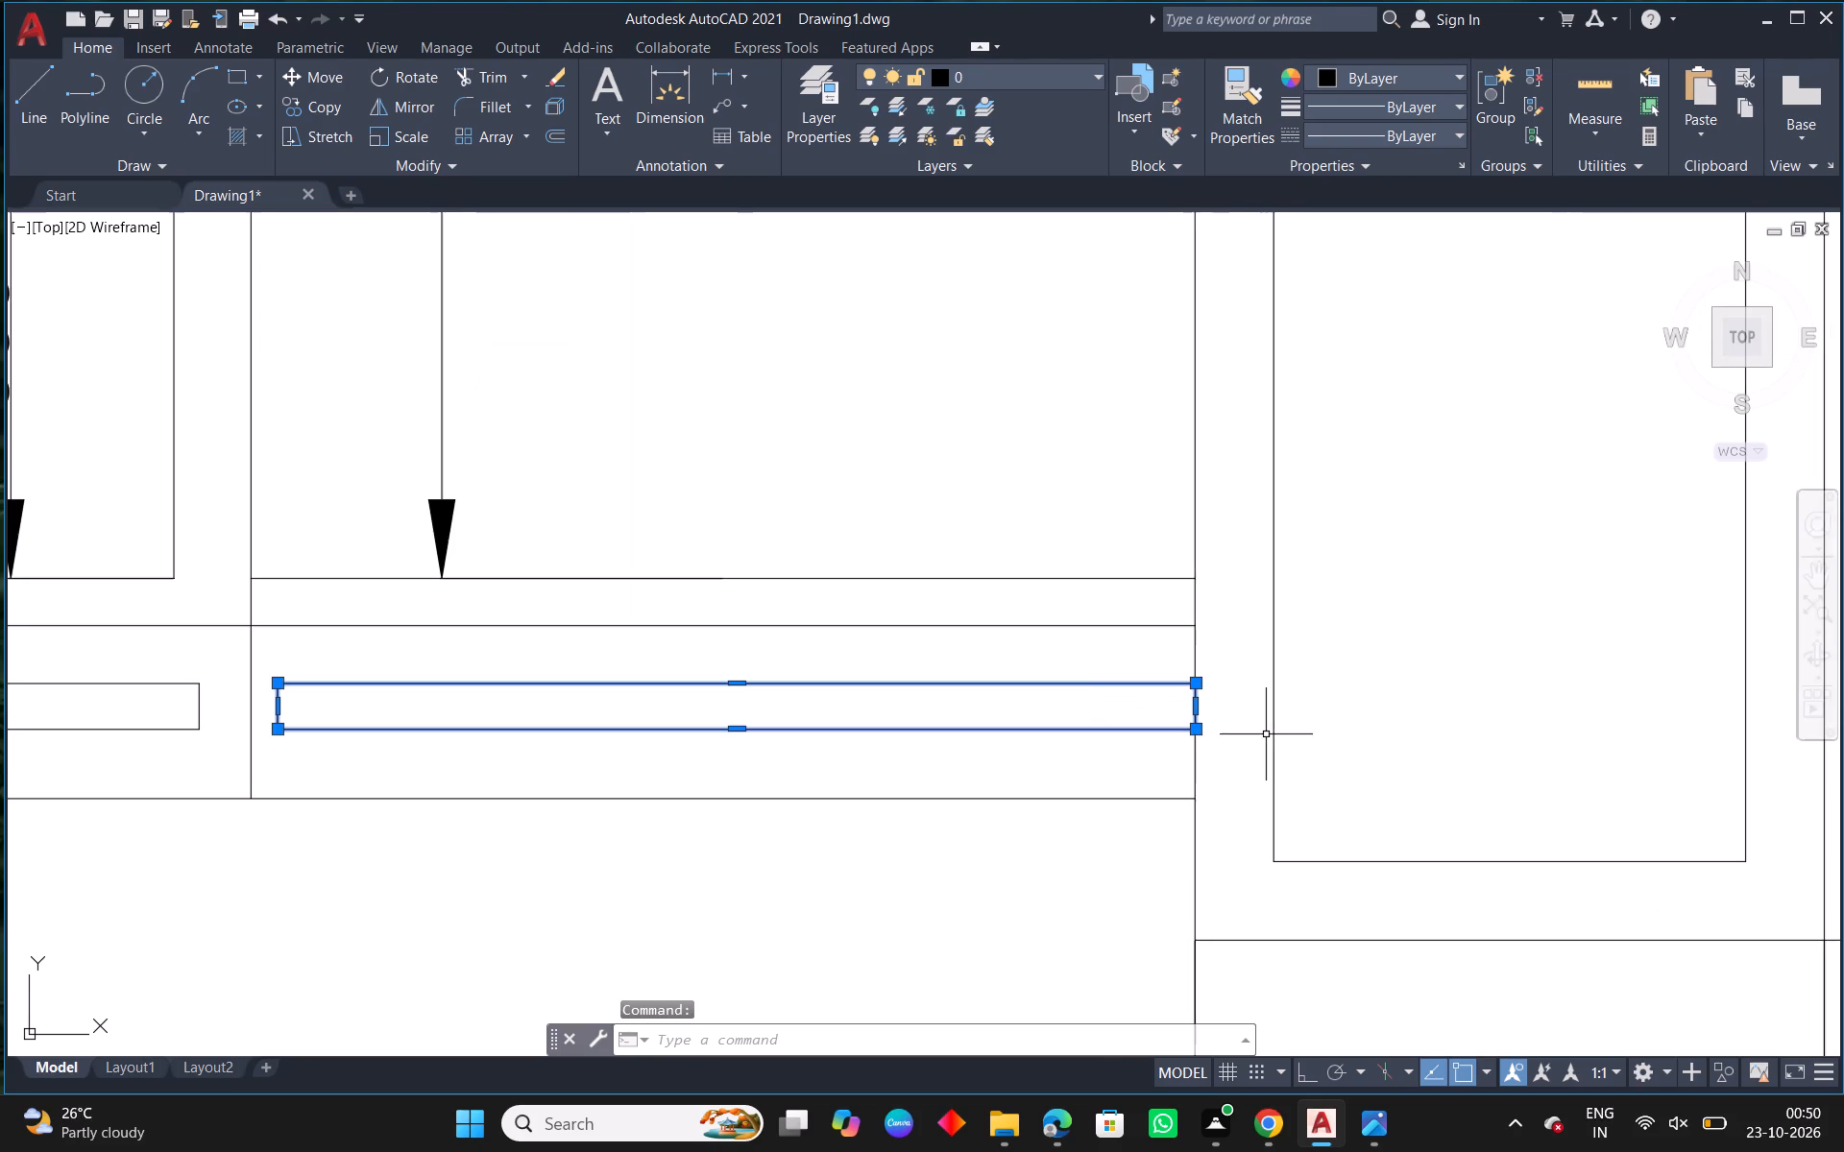
scroll(1205, 738, up, 1)
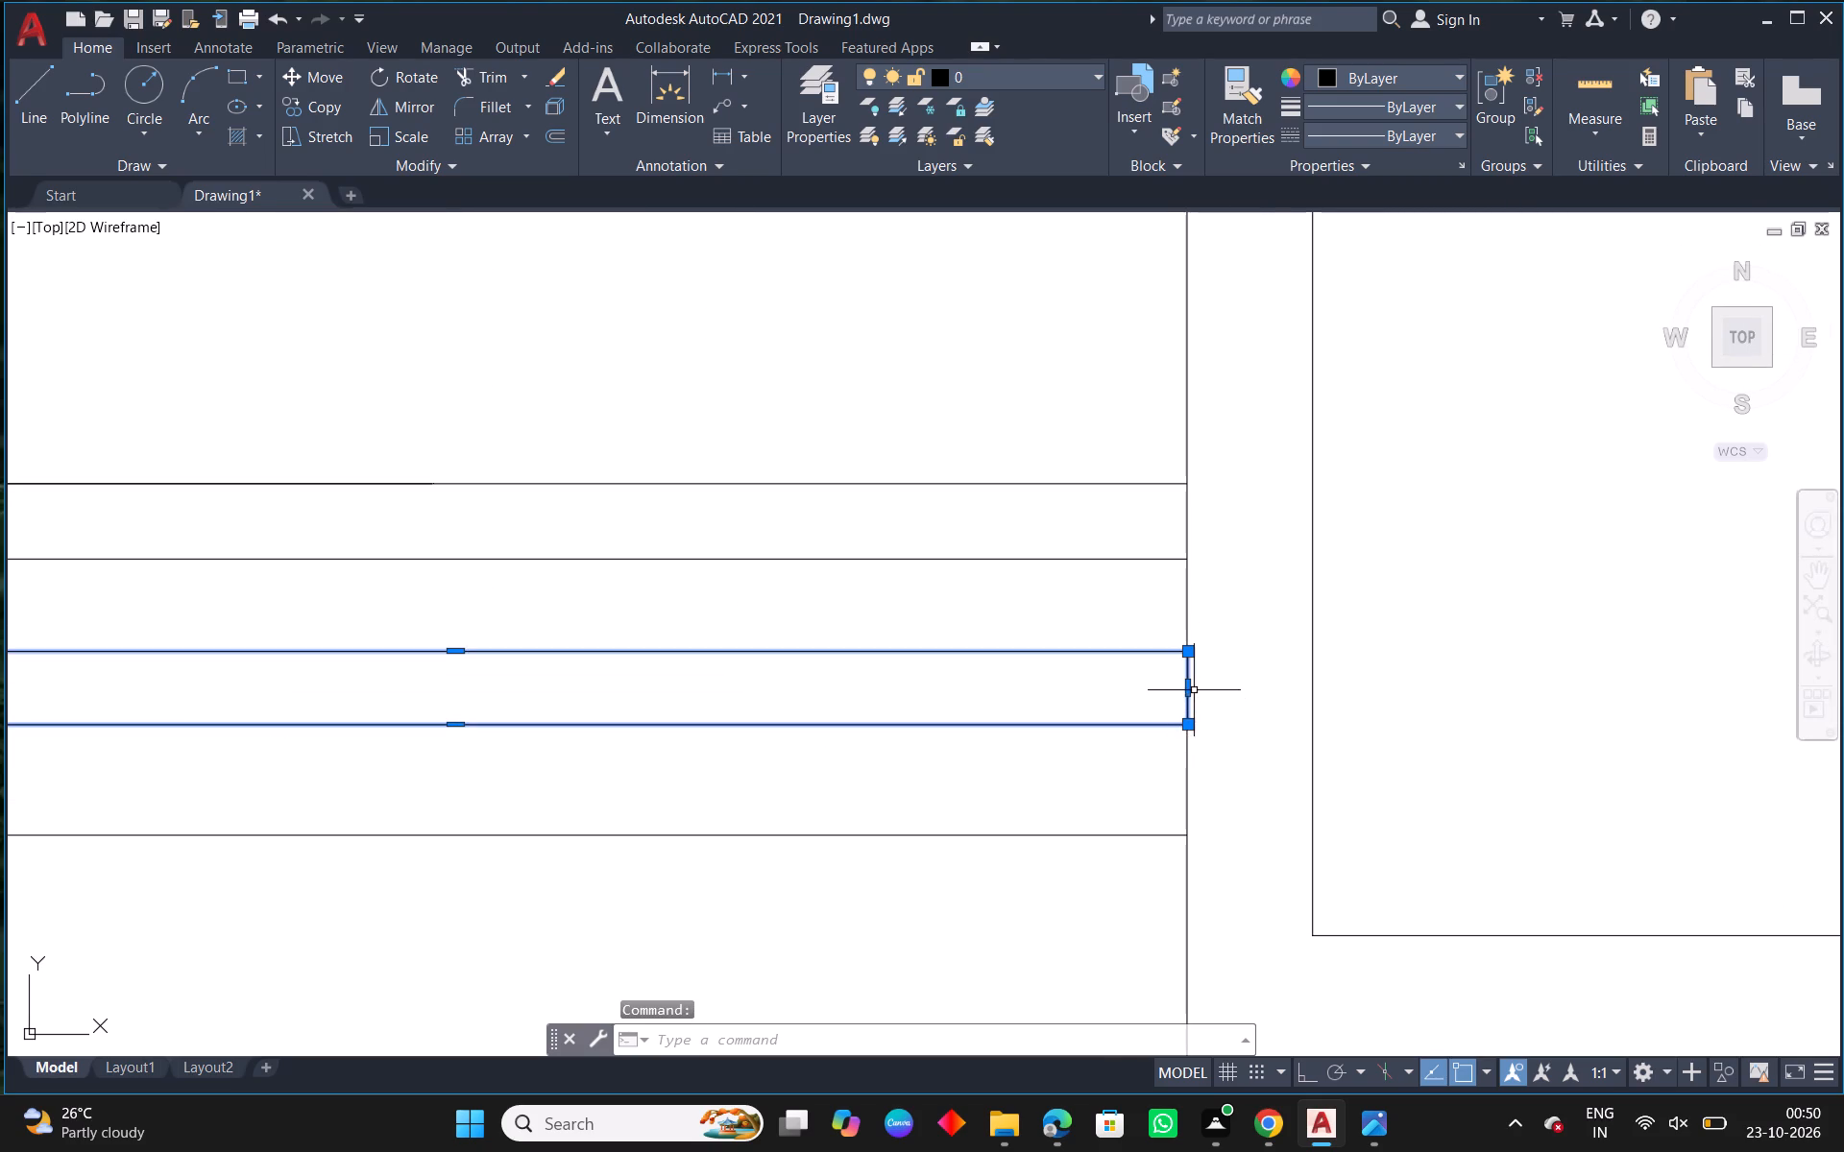
click(1190, 690)
click(1086, 690)
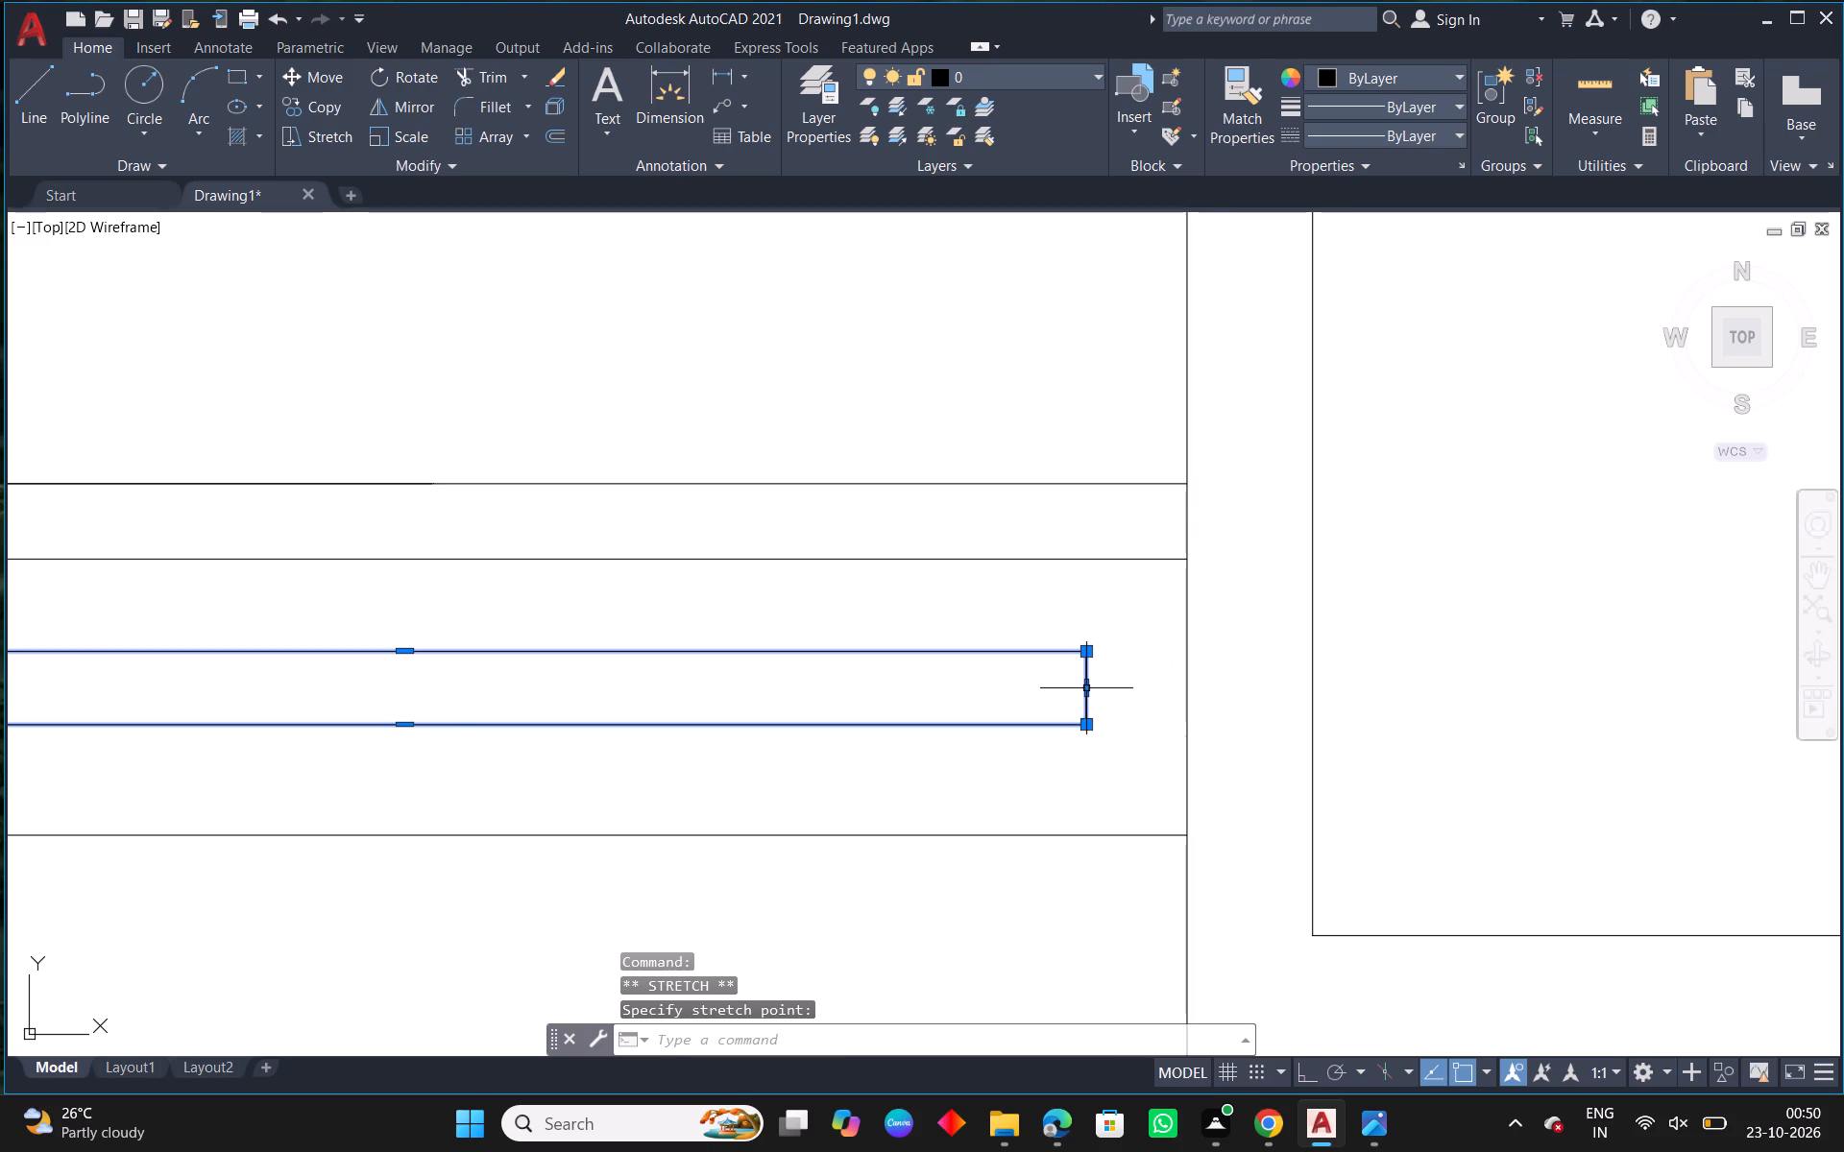
scroll(1155, 708, down, 2)
scroll(914, 746, down, 1)
middle_drag(845, 756, 1033, 750)
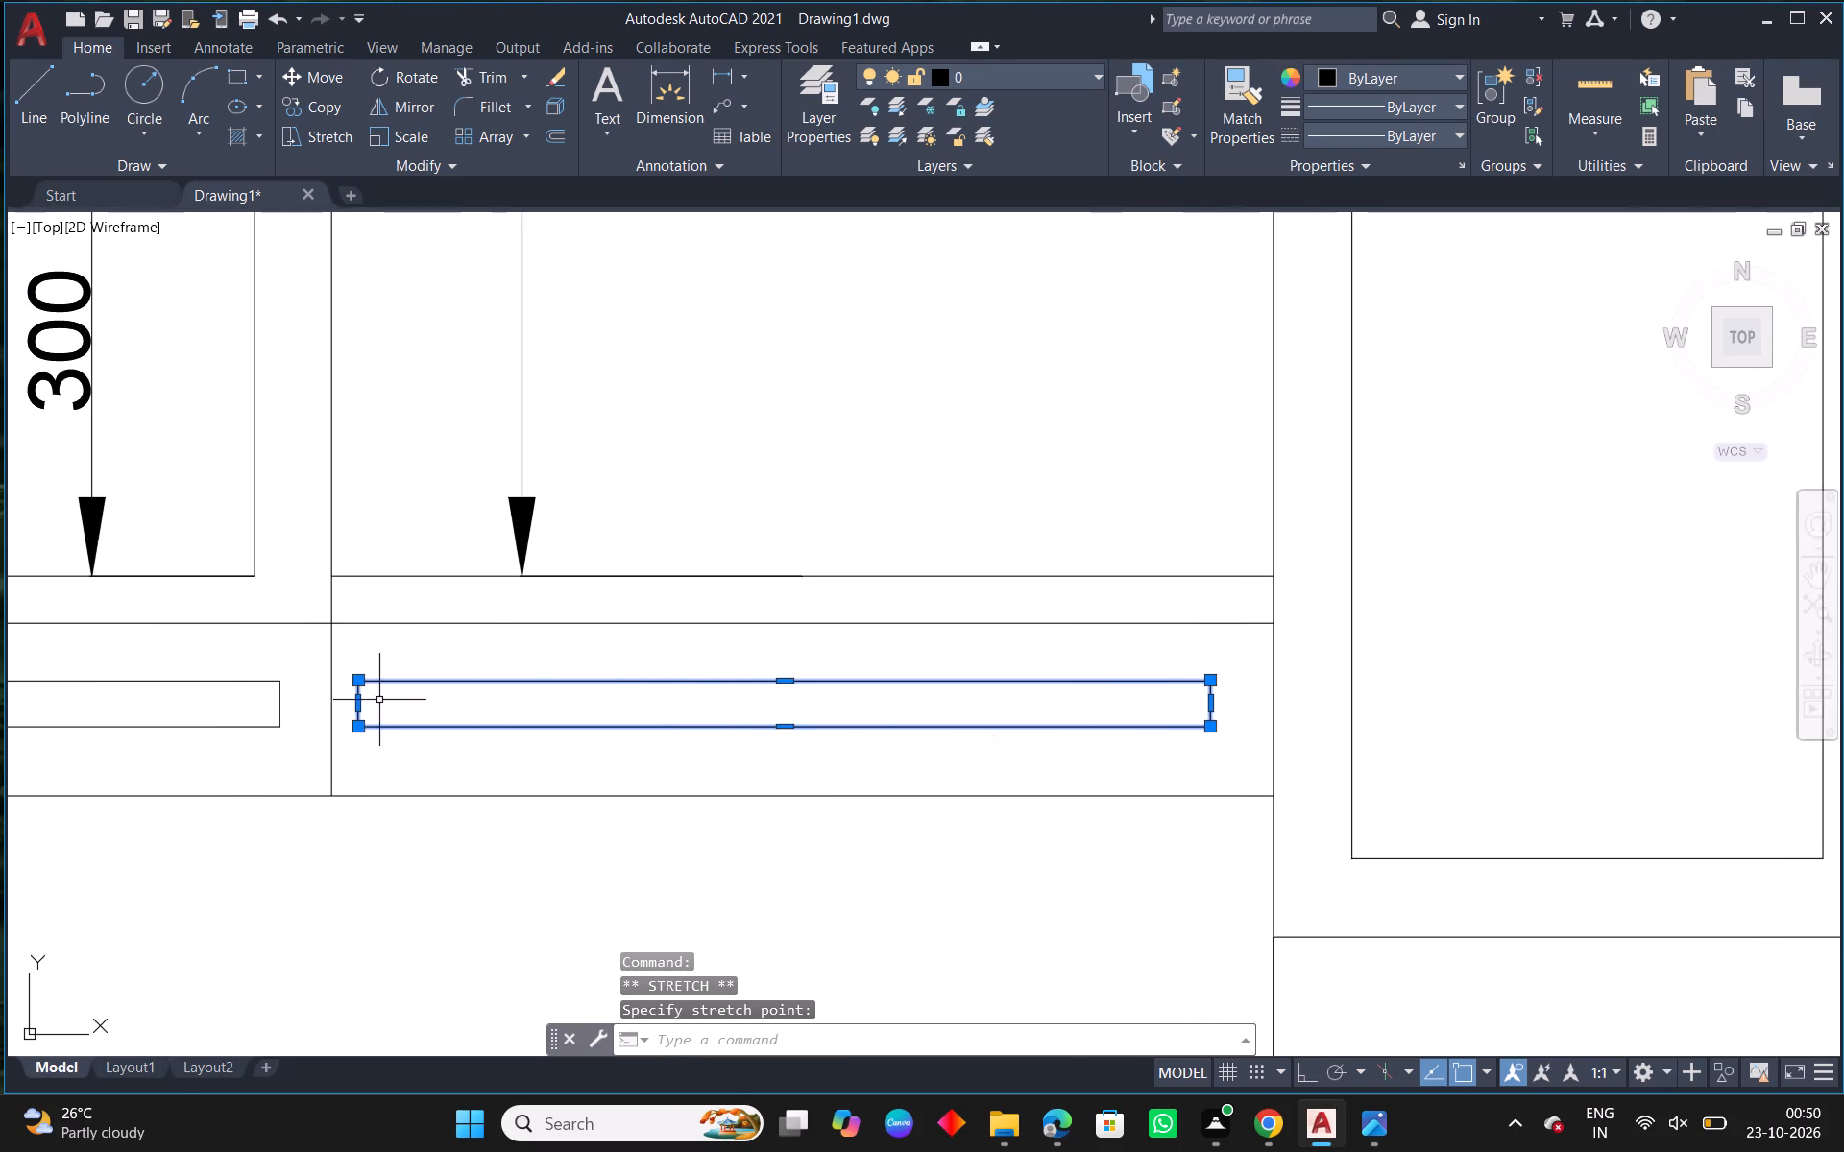
scroll(378, 700, up, 1)
drag(341, 708, 354, 708)
click(412, 704)
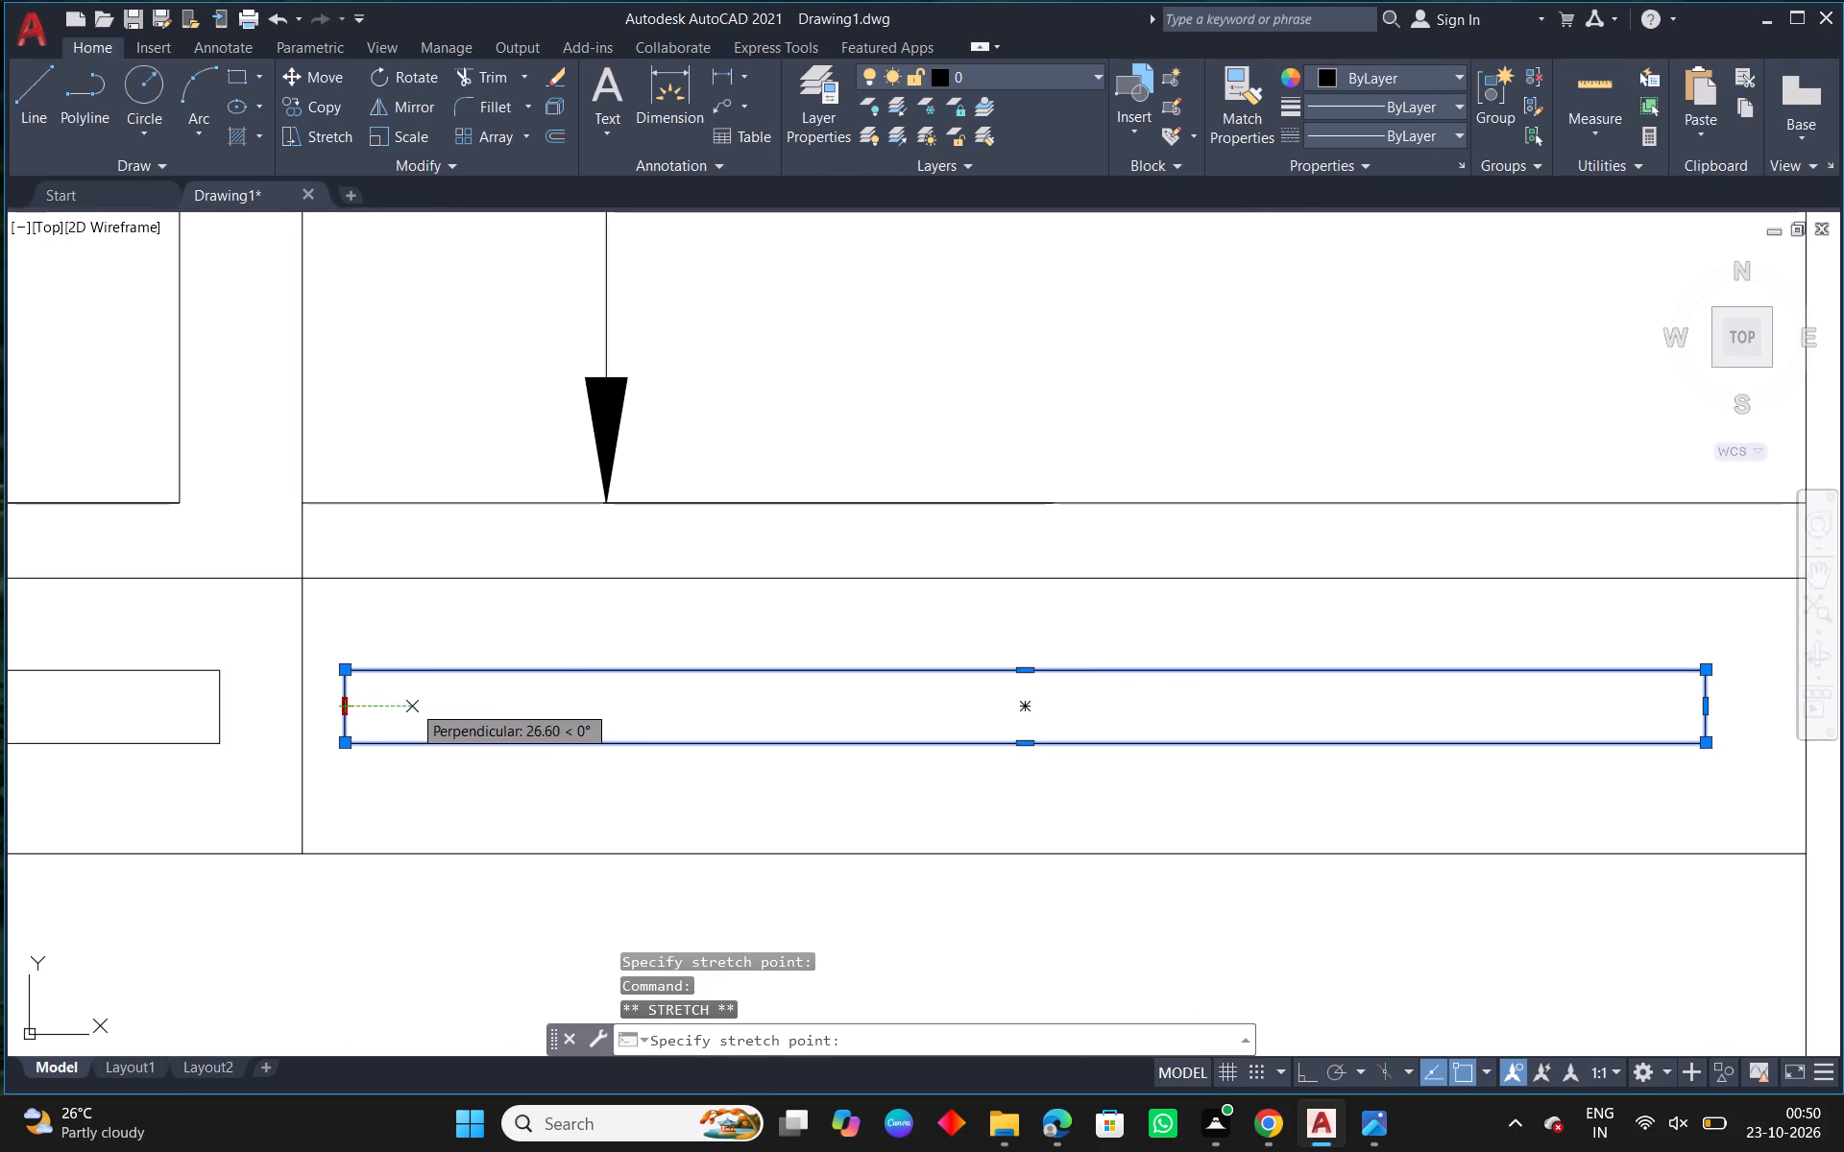
key(Escape)
Copy the lower SHUTTER WITH SHELF label into the blank panel at the unit's far left.
scroll(742, 786, down, 5)
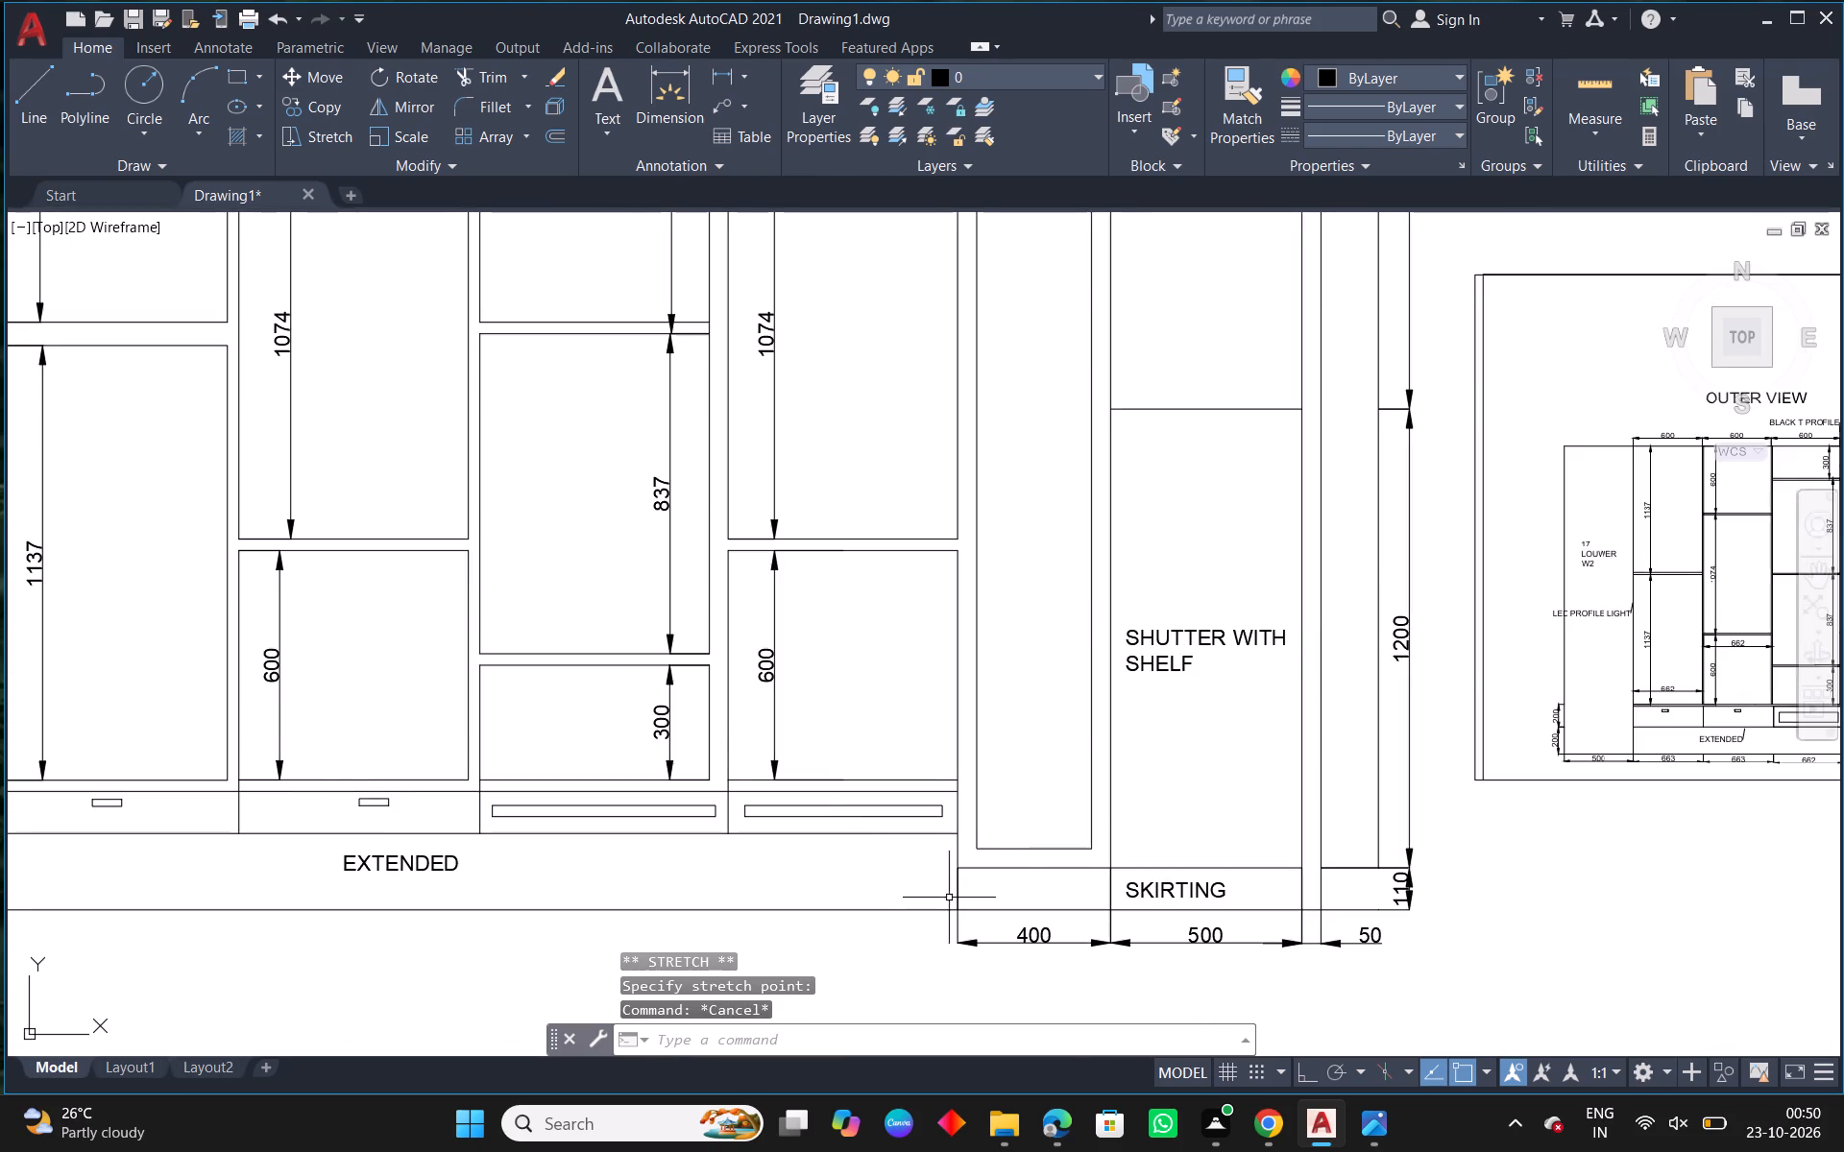
middle_drag(945, 880, 915, 797)
scroll(915, 797, down, 2)
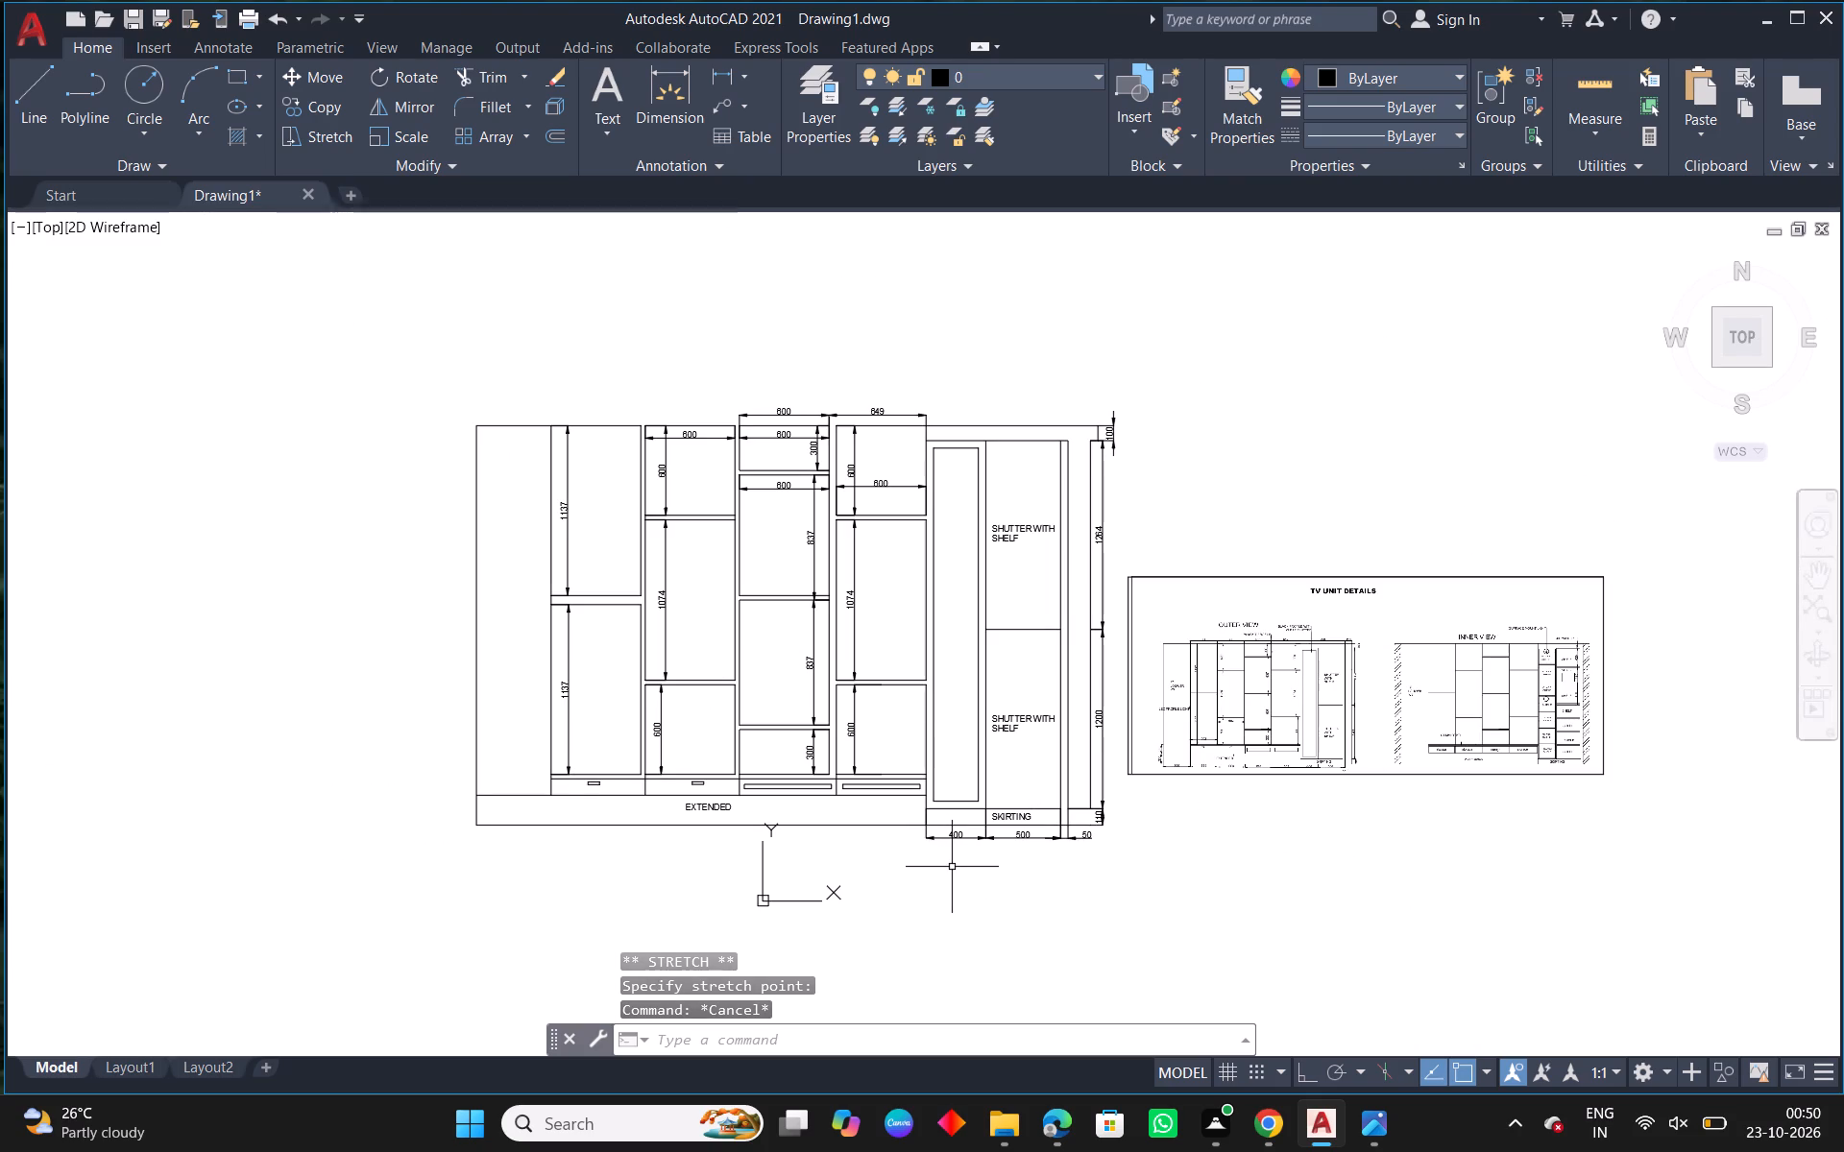
scroll(1225, 728, up, 2)
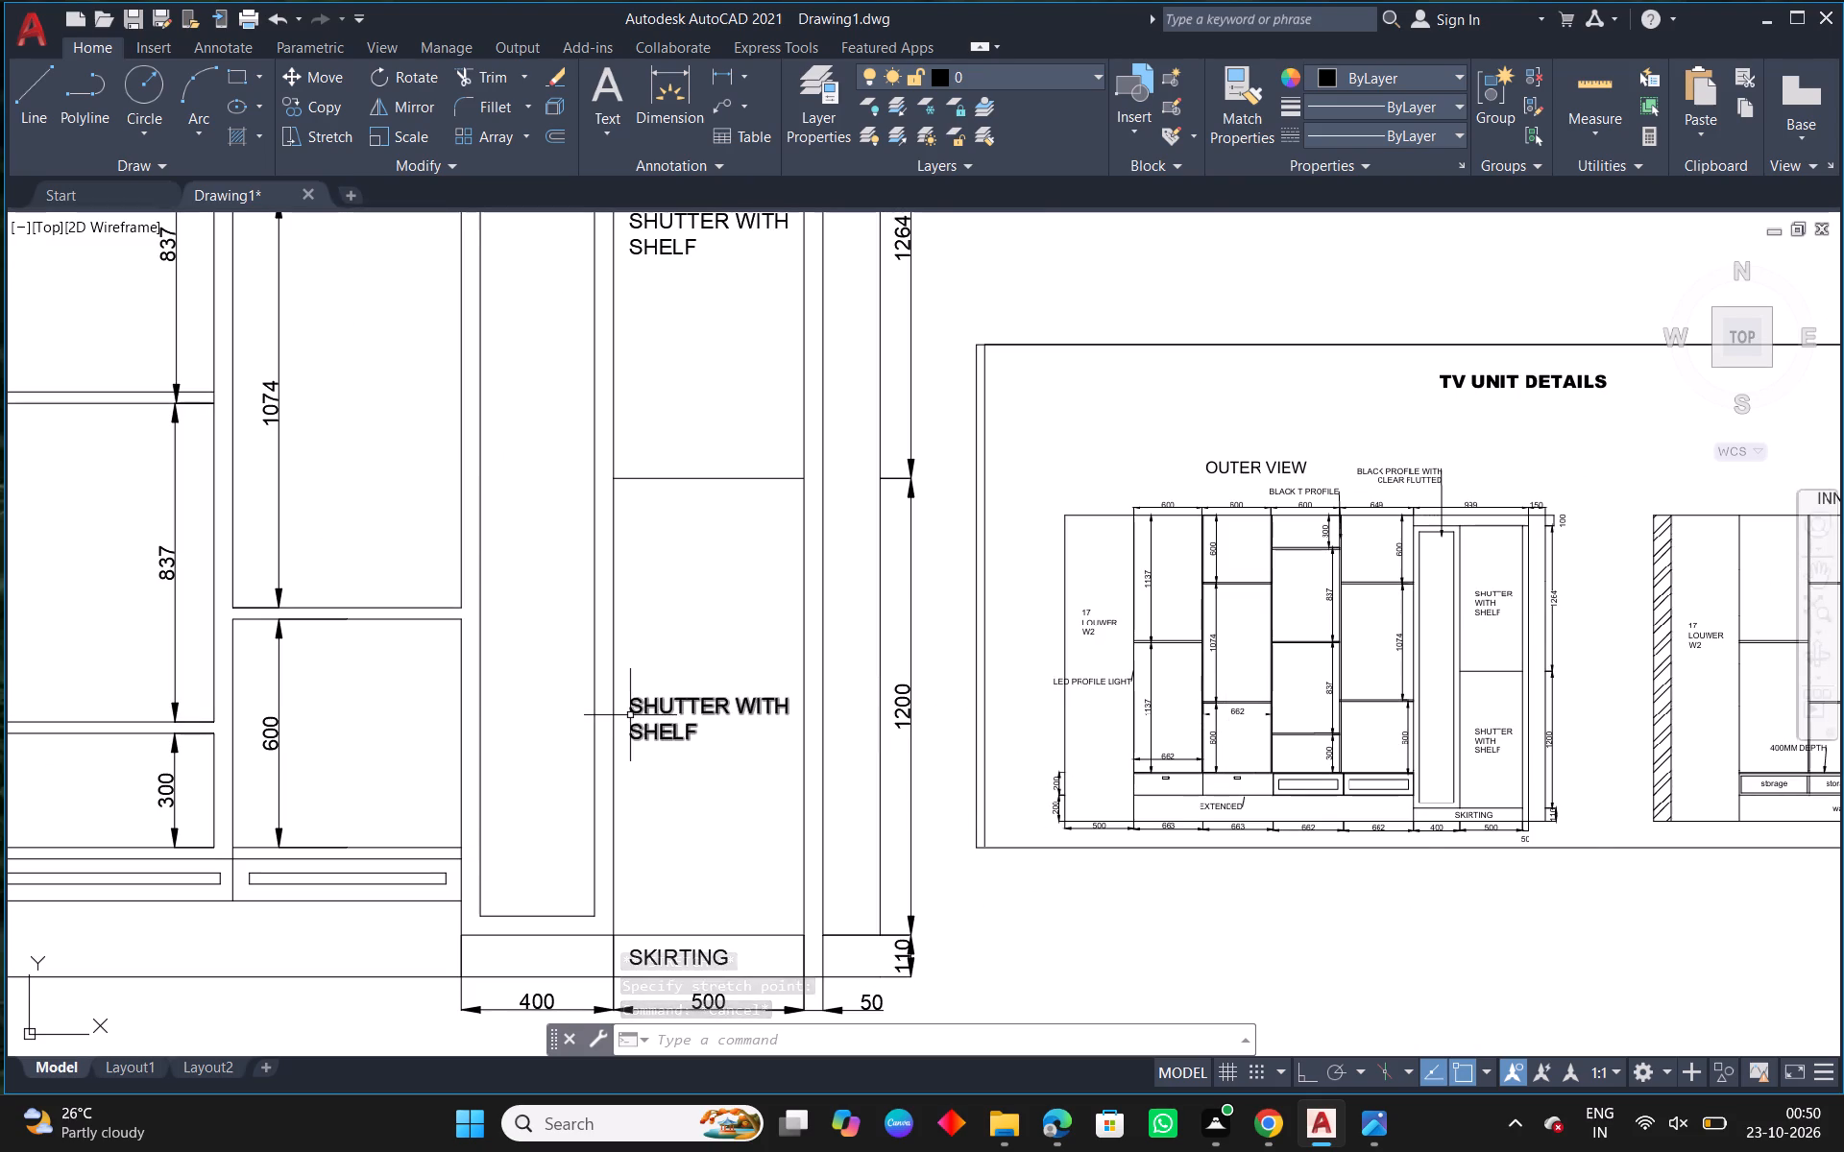
scroll(638, 712, up, 1)
click(640, 711)
text(CO)
key(space)
click(667, 734)
scroll(427, 653, down, 2)
middle_drag(442, 685, 1192, 895)
scroll(464, 756, up, 2)
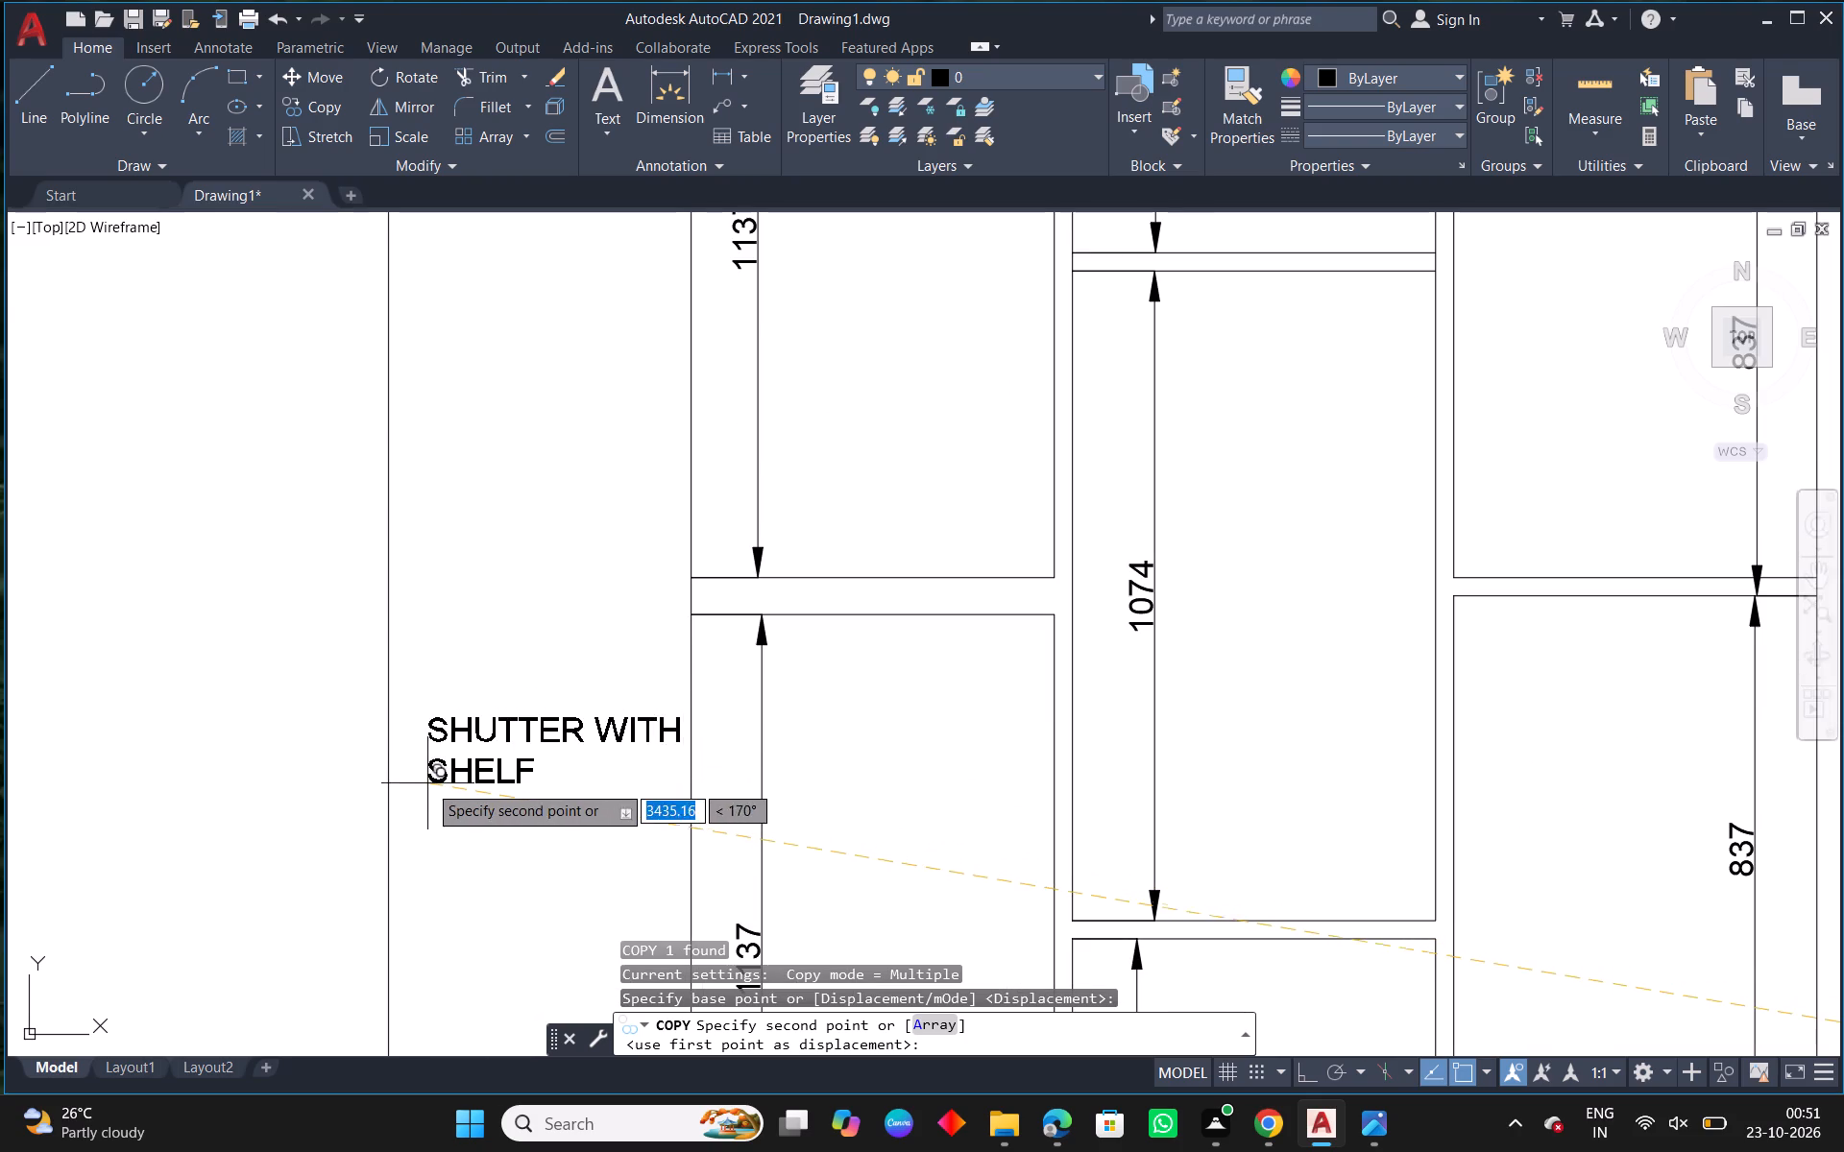
click(424, 787)
key(Escape)
Change the copied label's text to LED PROFILE LIGHT on two lines.
key(e)
text(D)
key(space)
click(457, 773)
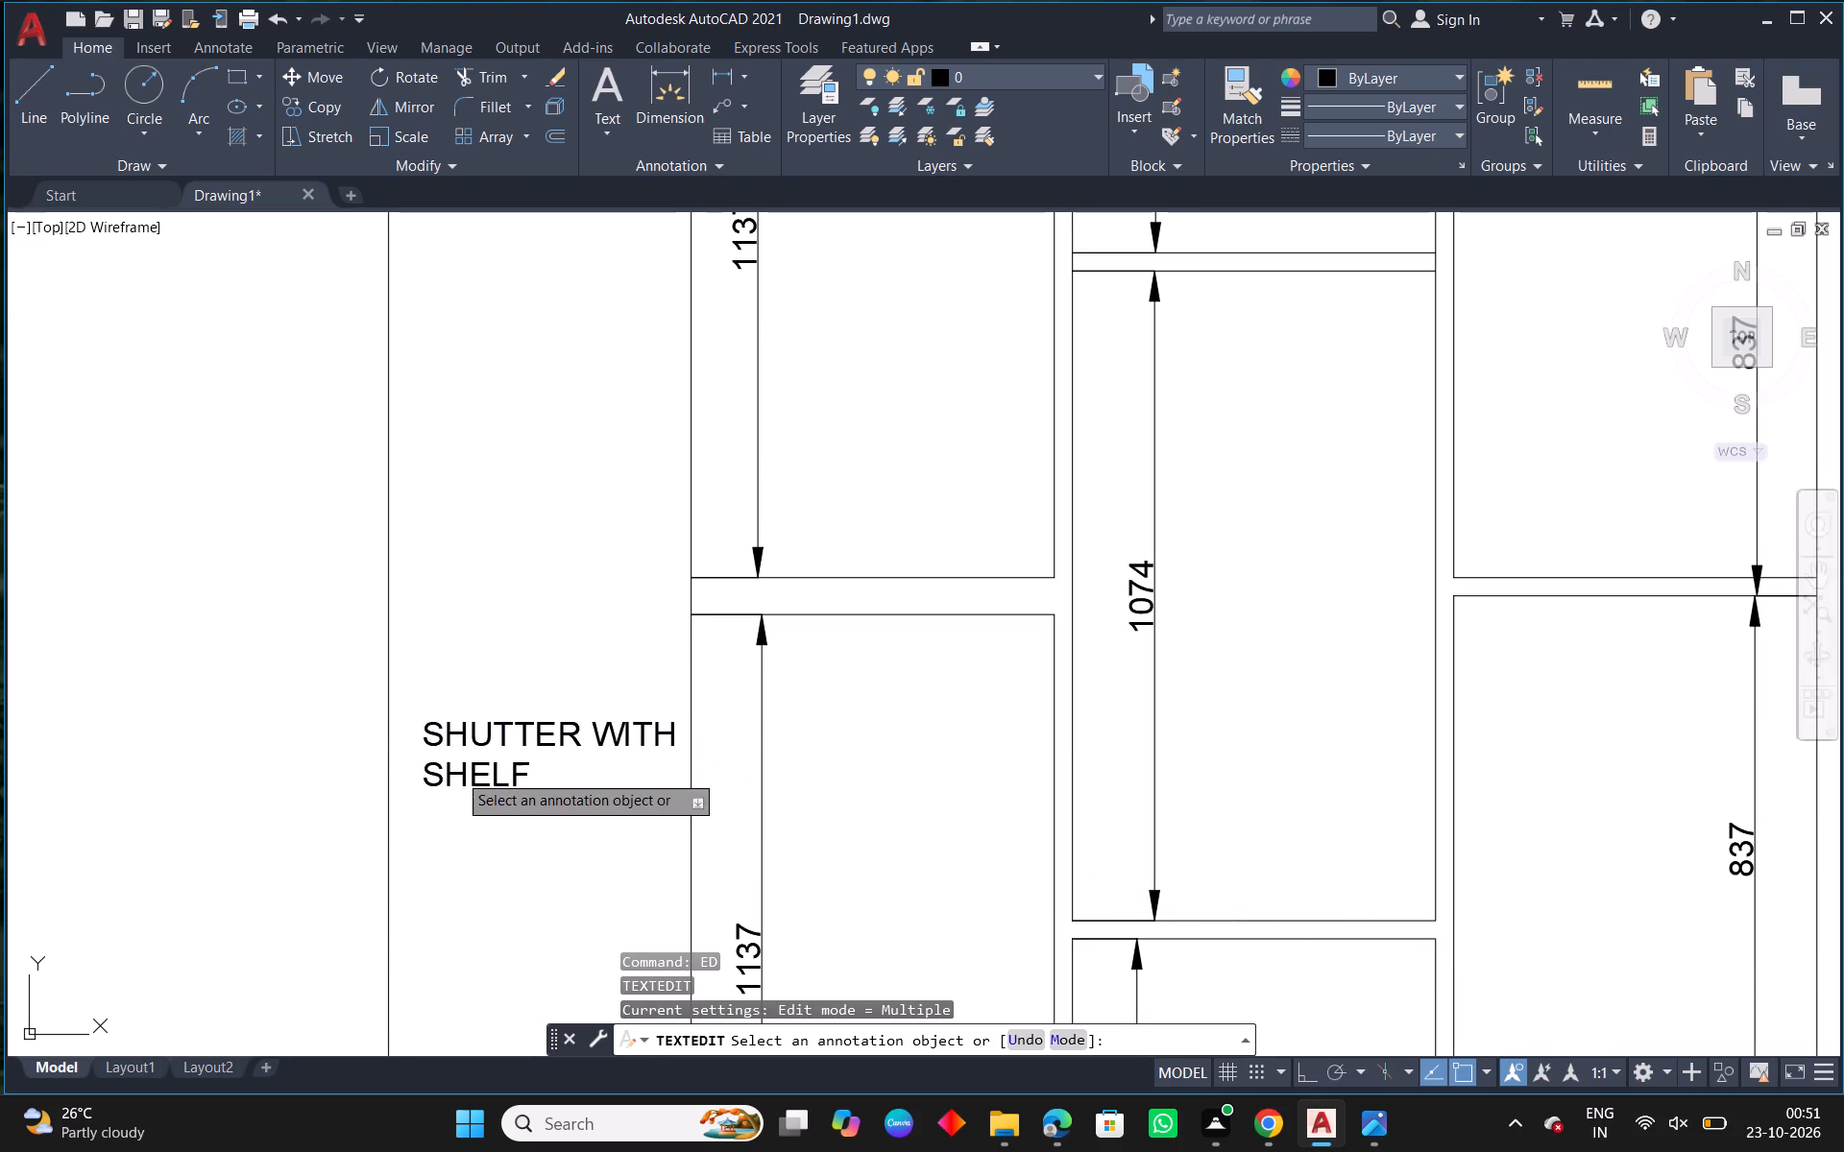
drag(534, 773, 404, 725)
key(BackSpace)
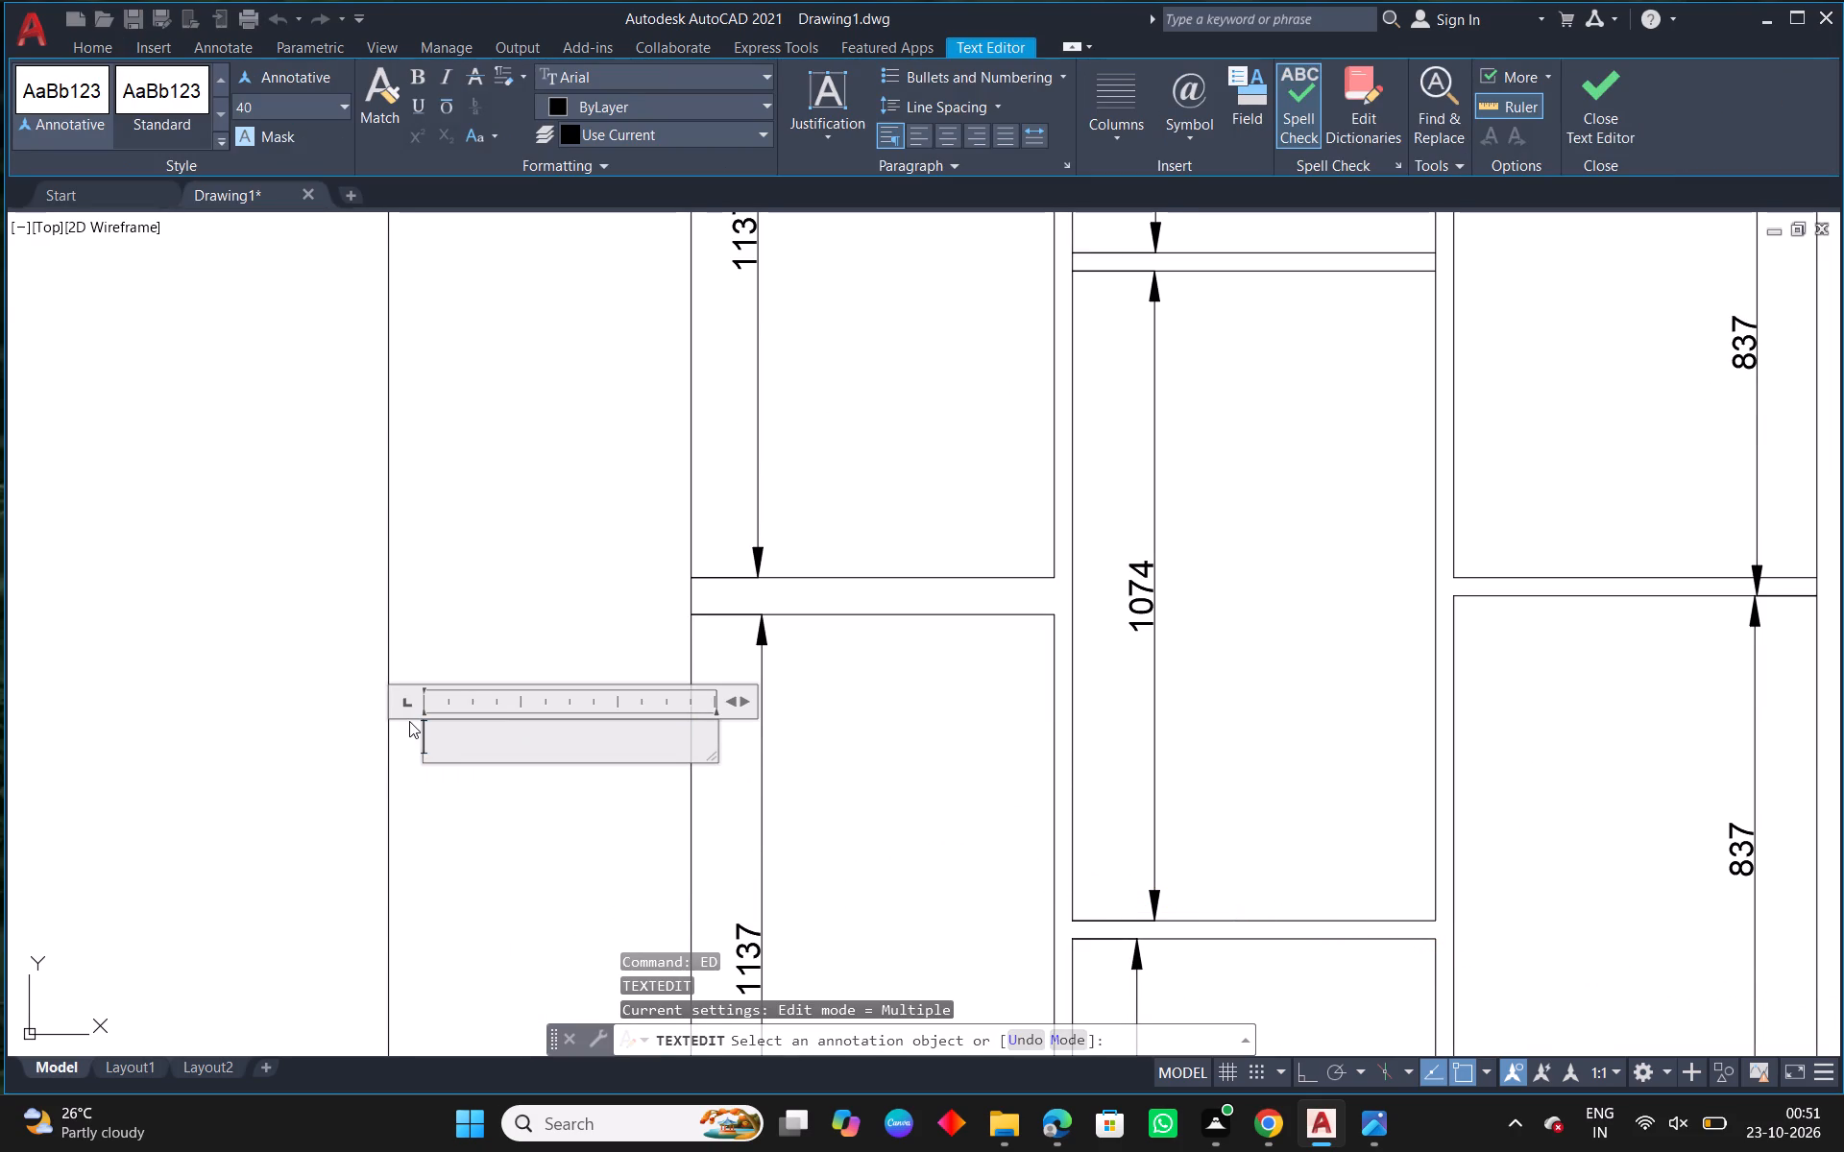
text(LED PROFILE)
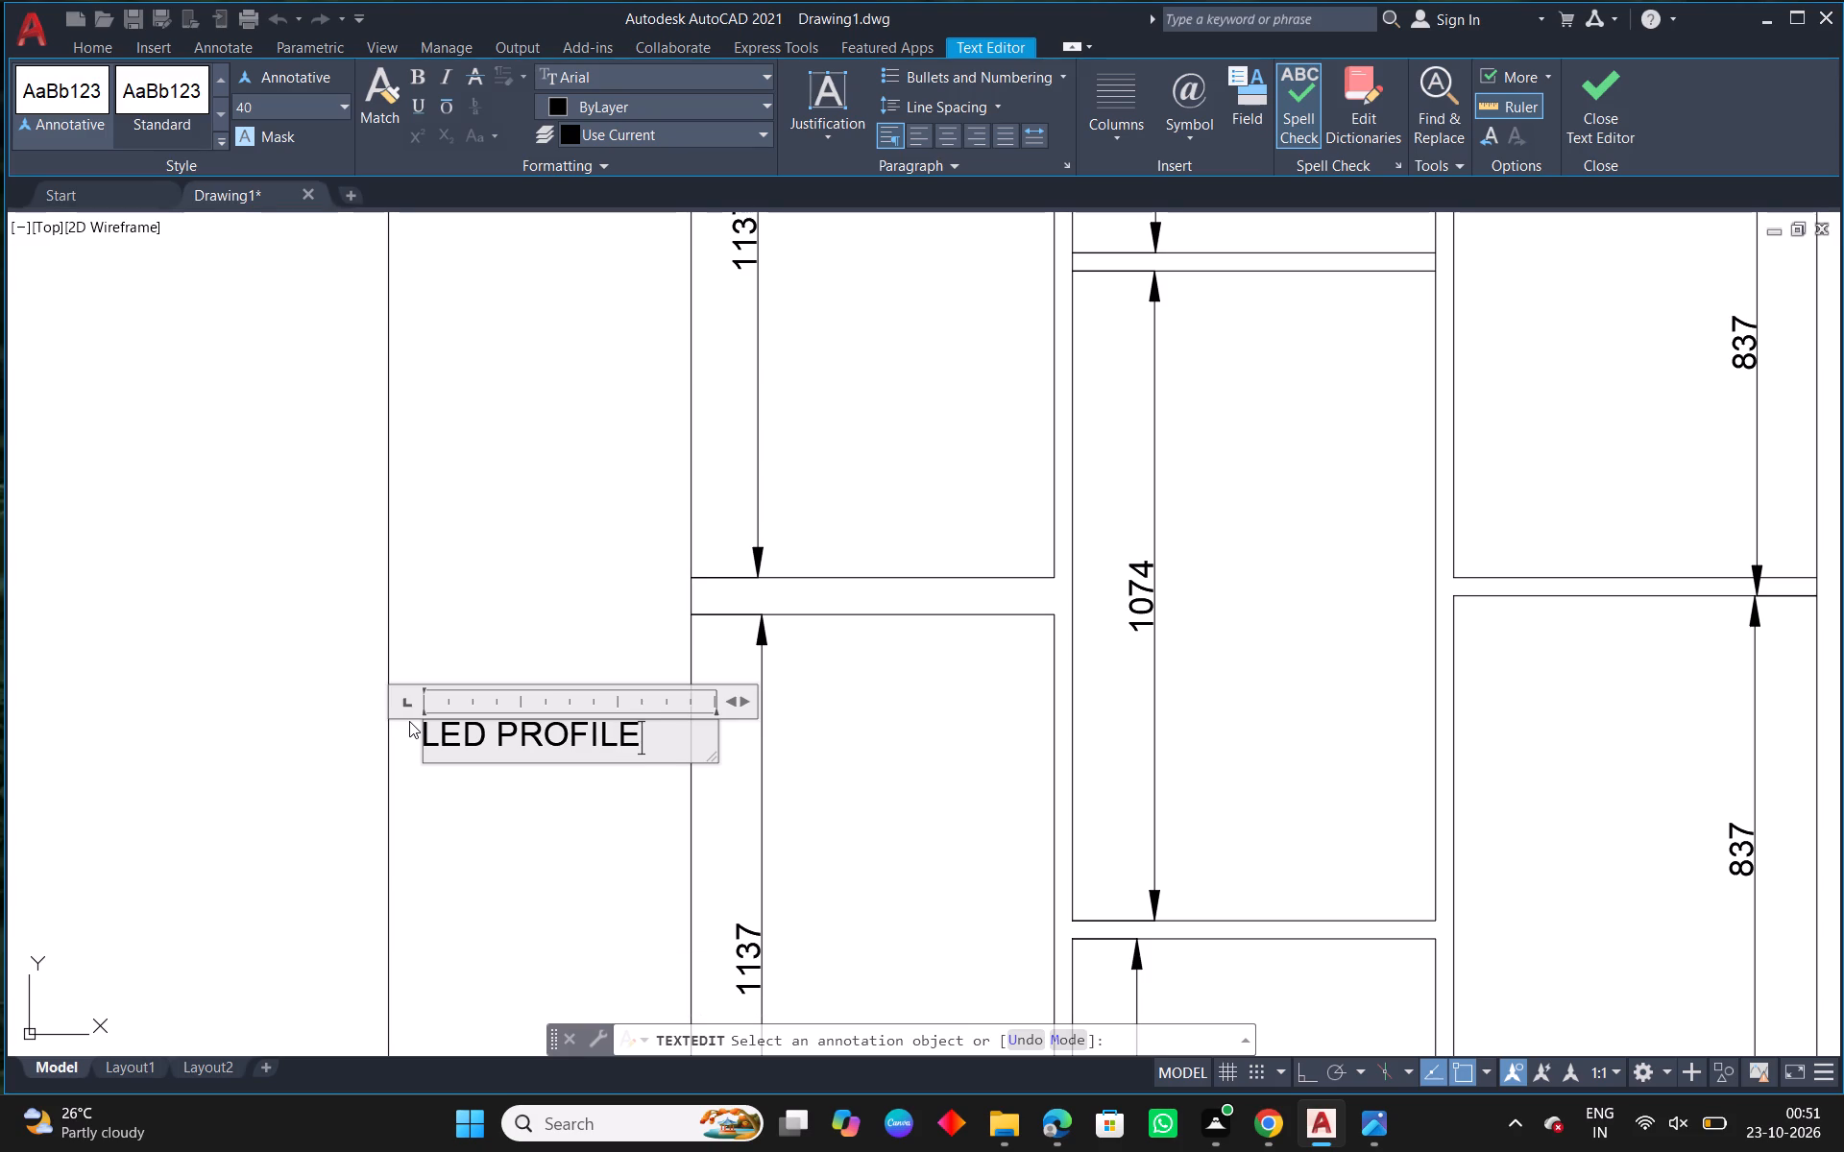
key(space)
key(Return)
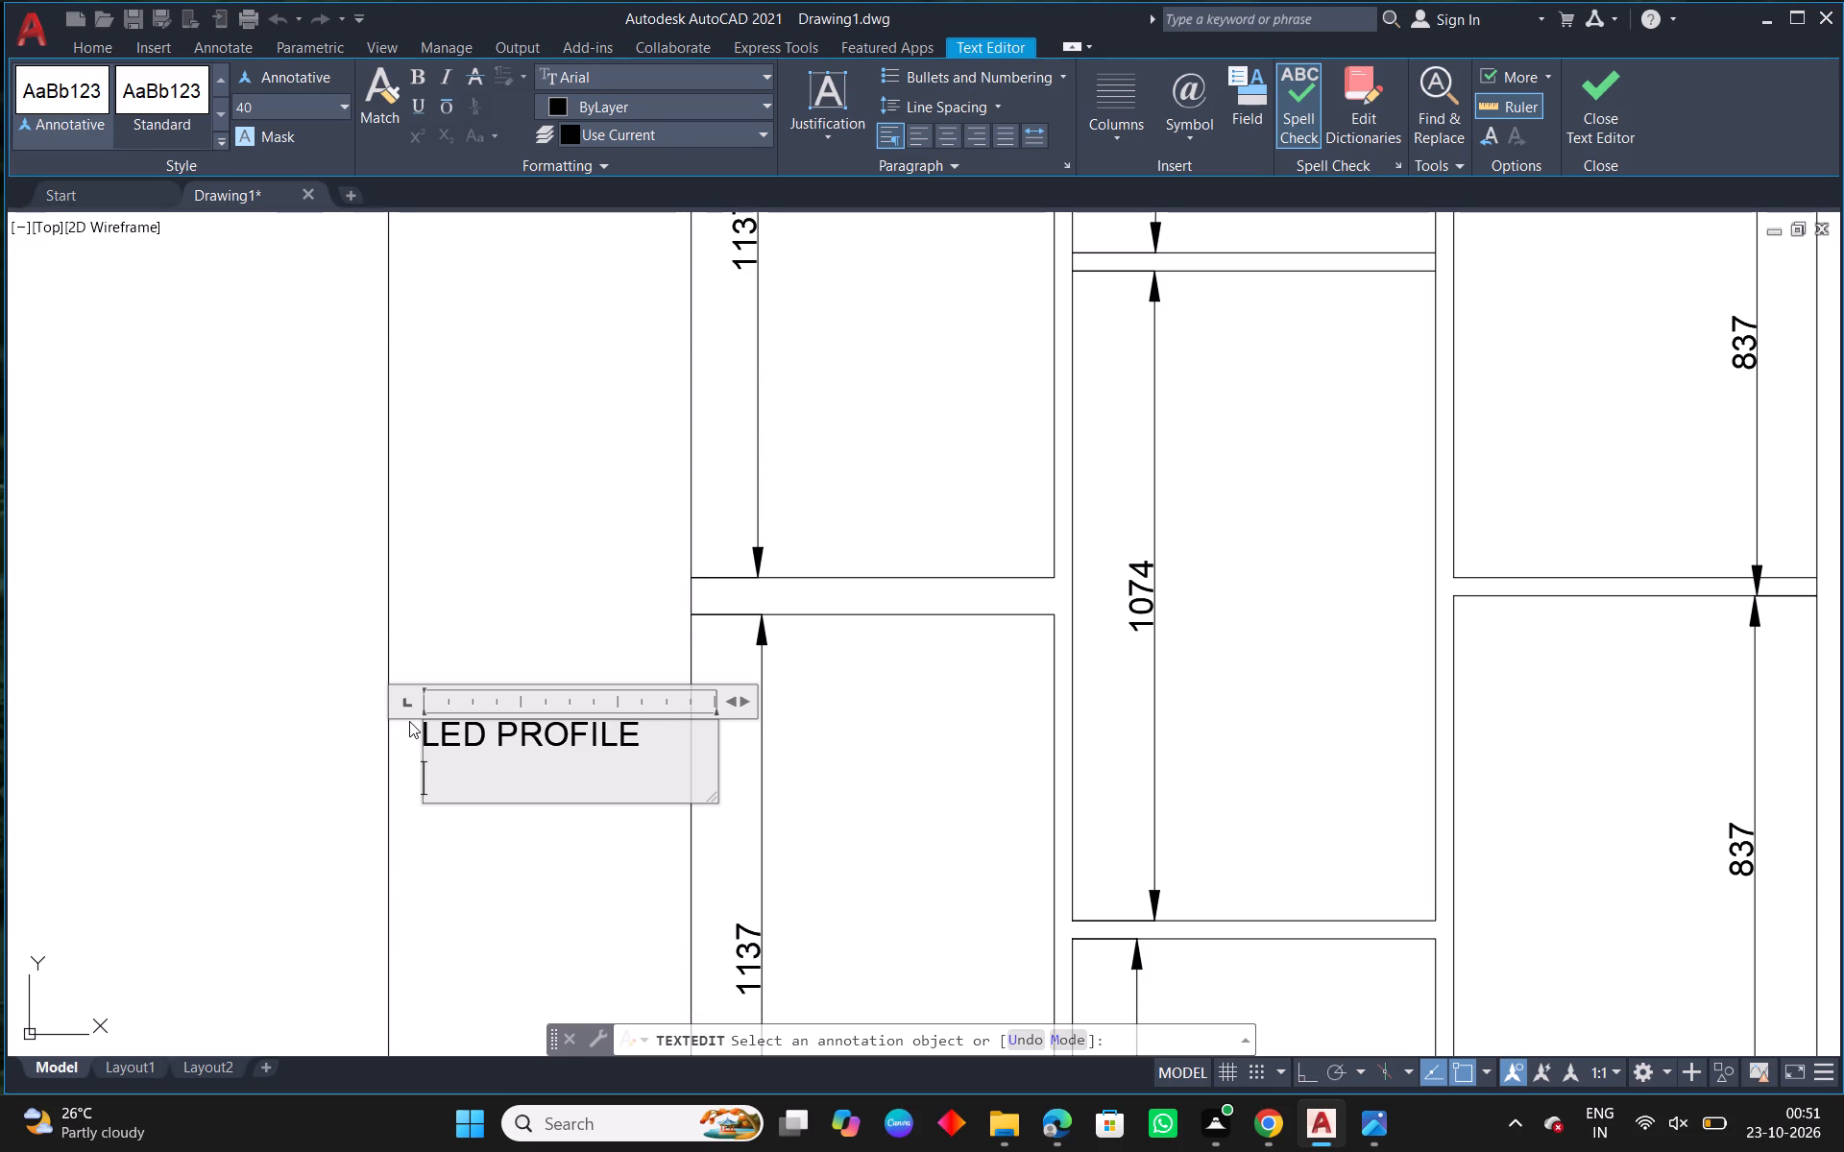
text(LIGHT)
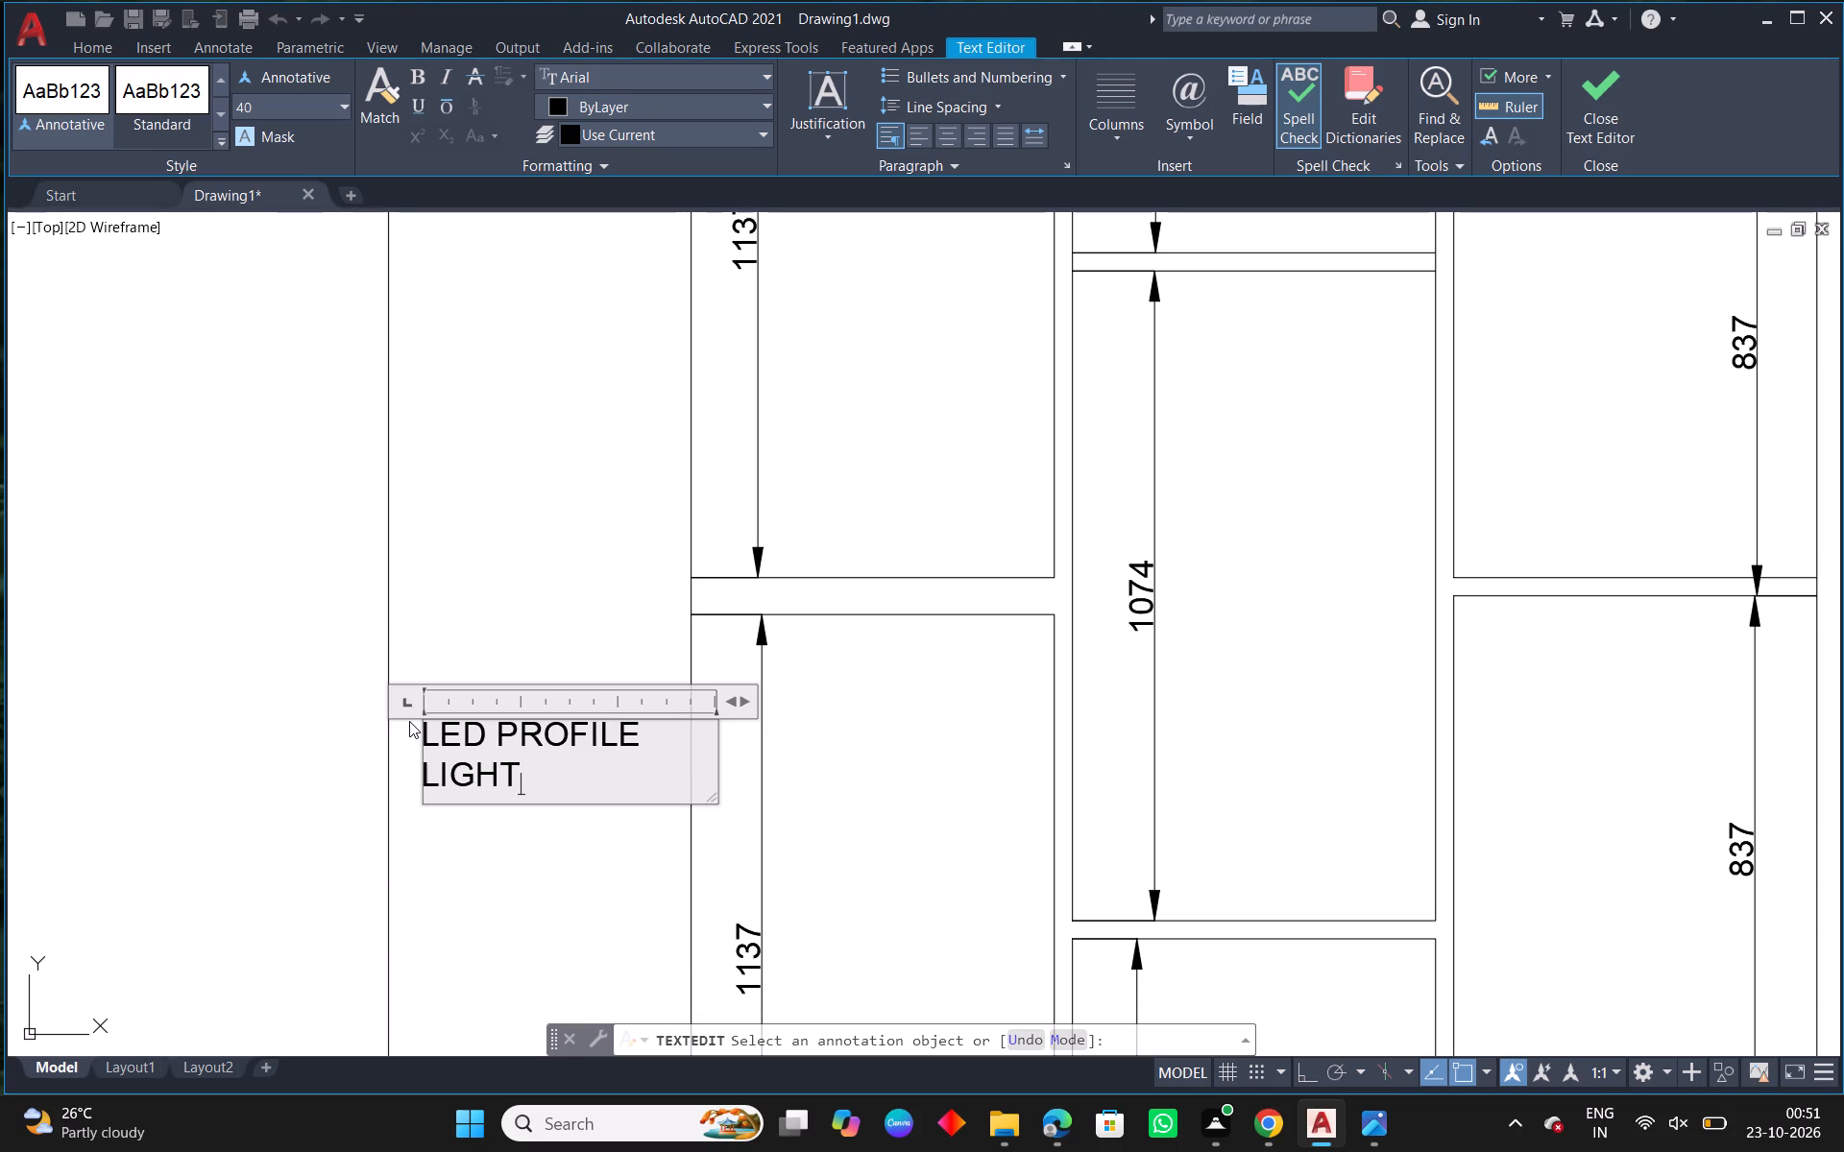
click(669, 580)
key(Escape)
Check the reference's outer view labels and copy the LED PROFILE LIGHT label higher up in the same left panel.
scroll(656, 660, down, 2)
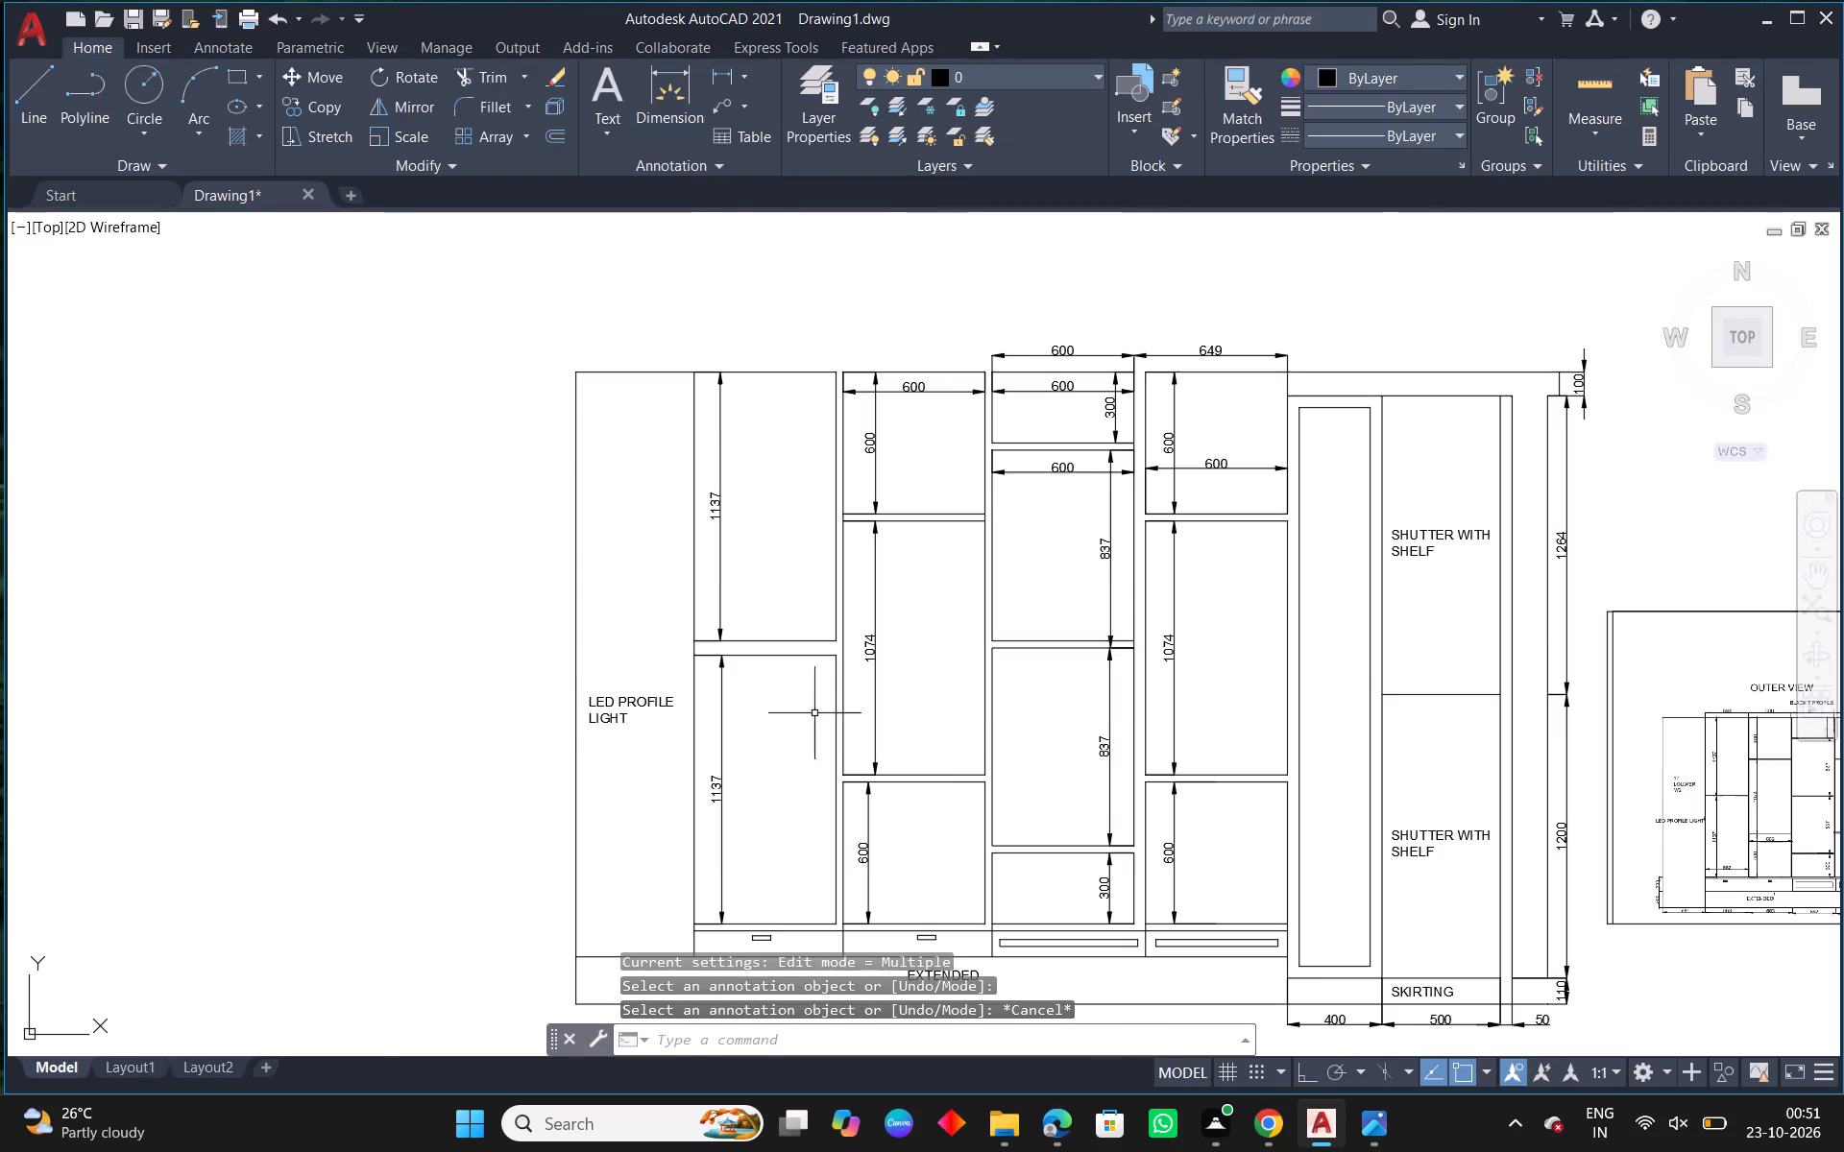
middle_drag(1177, 728, 722, 689)
scroll(1353, 737, up, 2)
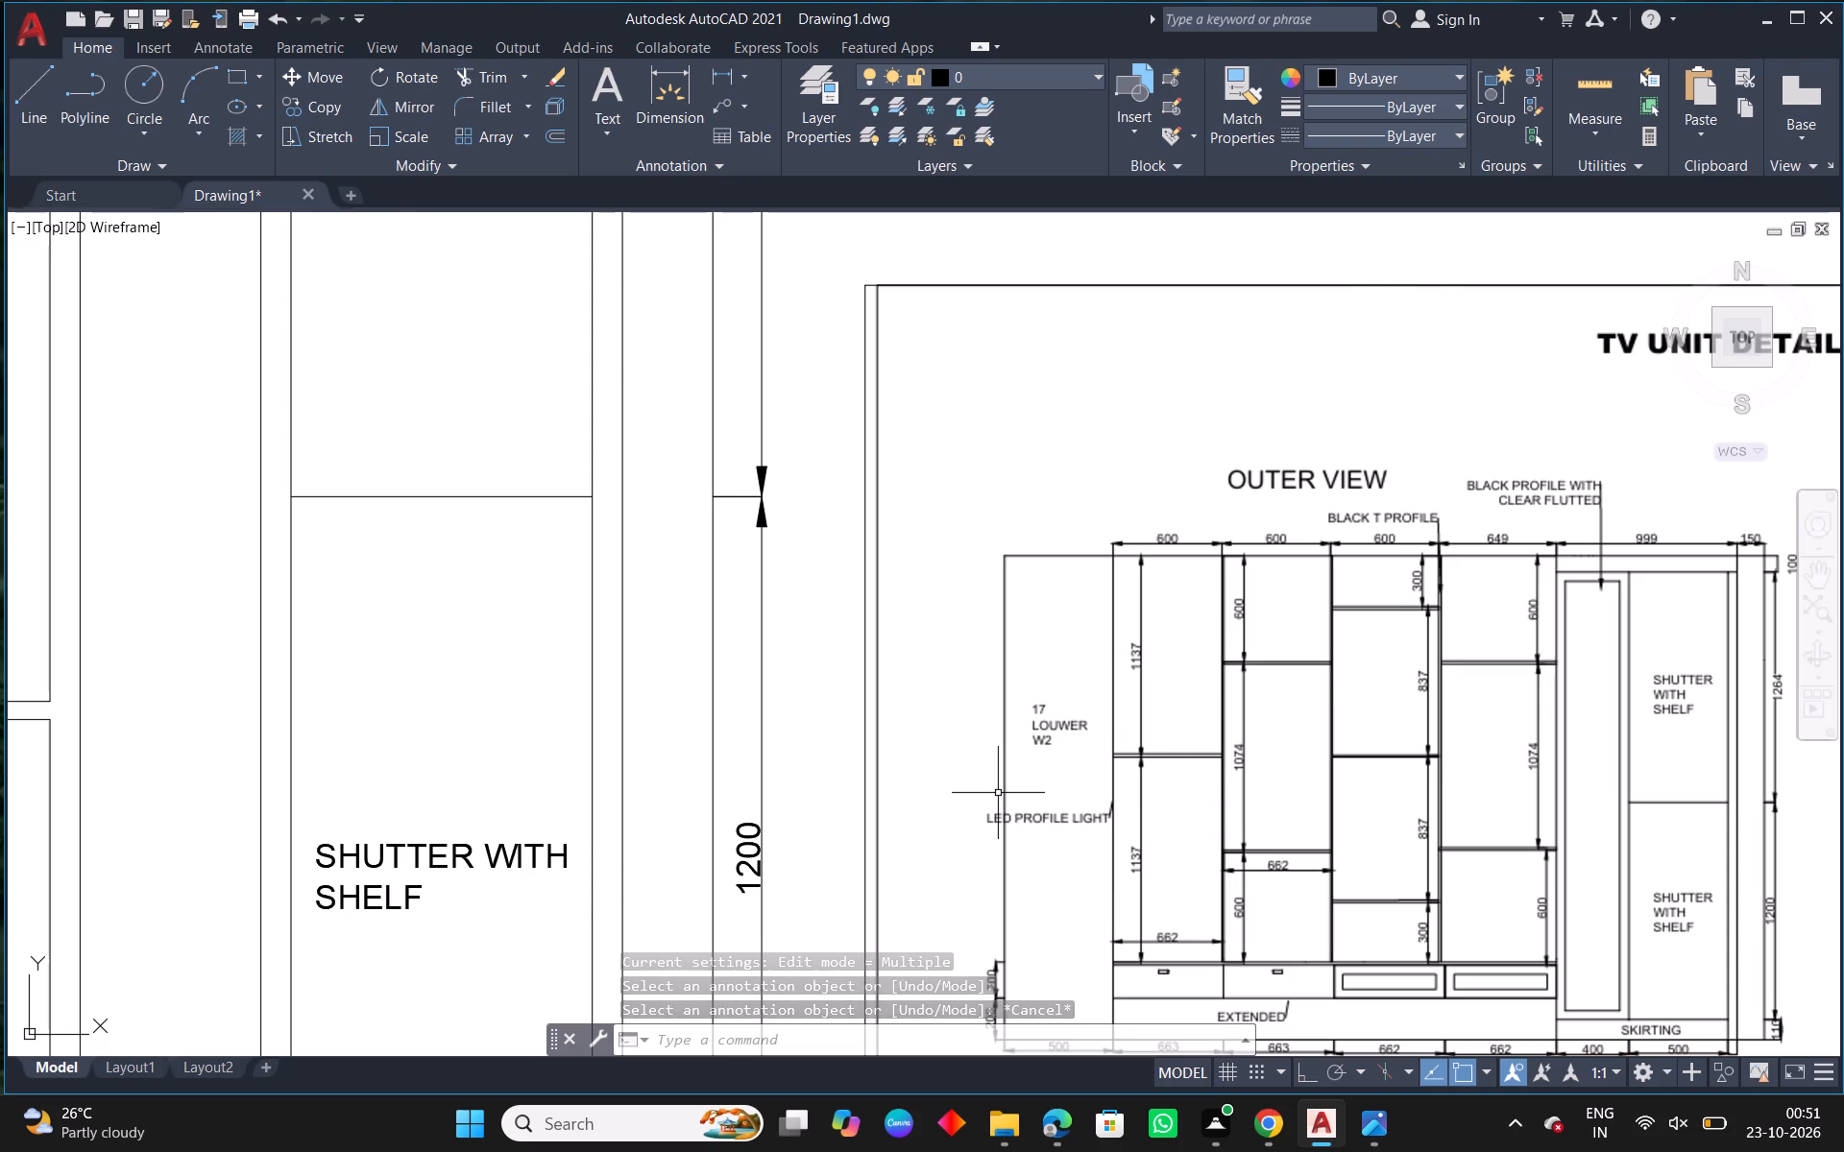
scroll(998, 793, up, 1)
scroll(998, 793, down, 1)
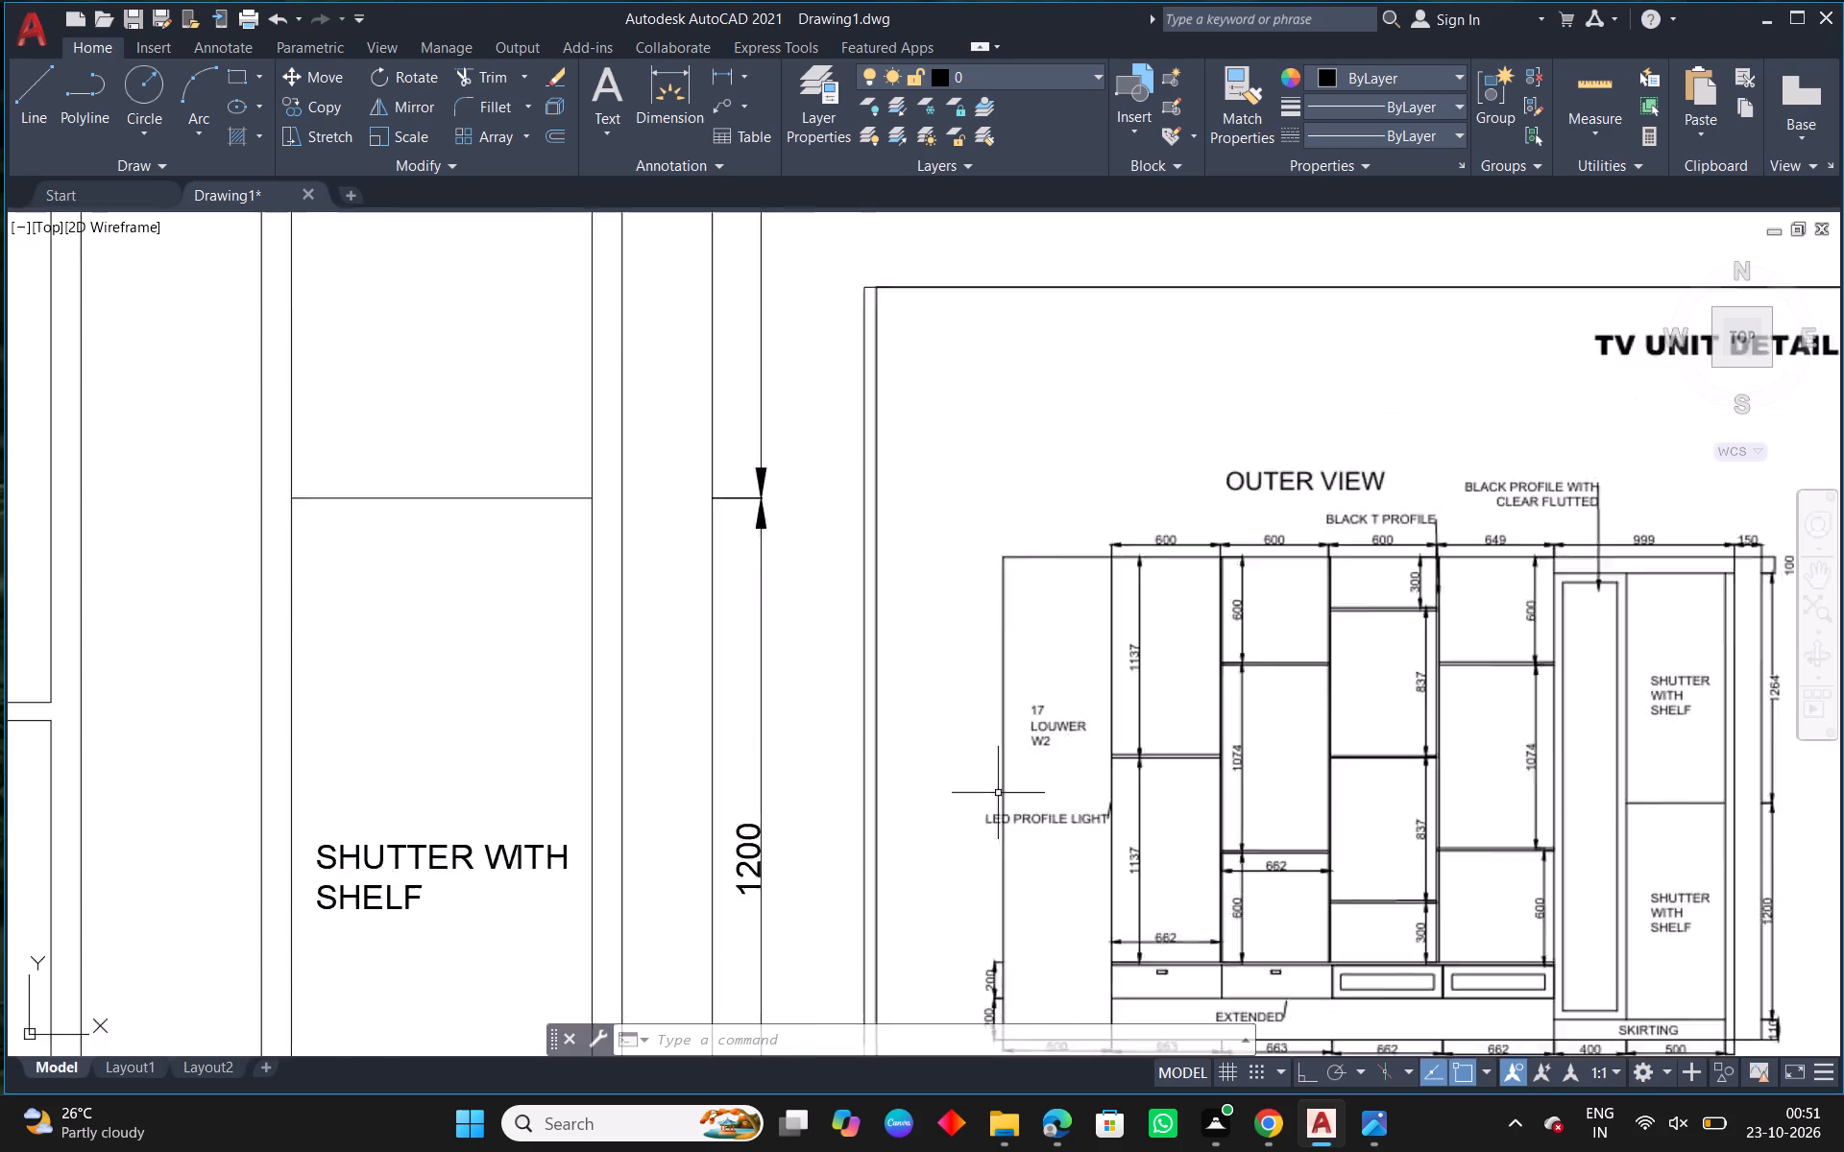
scroll(998, 793, down, 3)
middle_drag(718, 830, 1136, 822)
scroll(854, 760, up, 2)
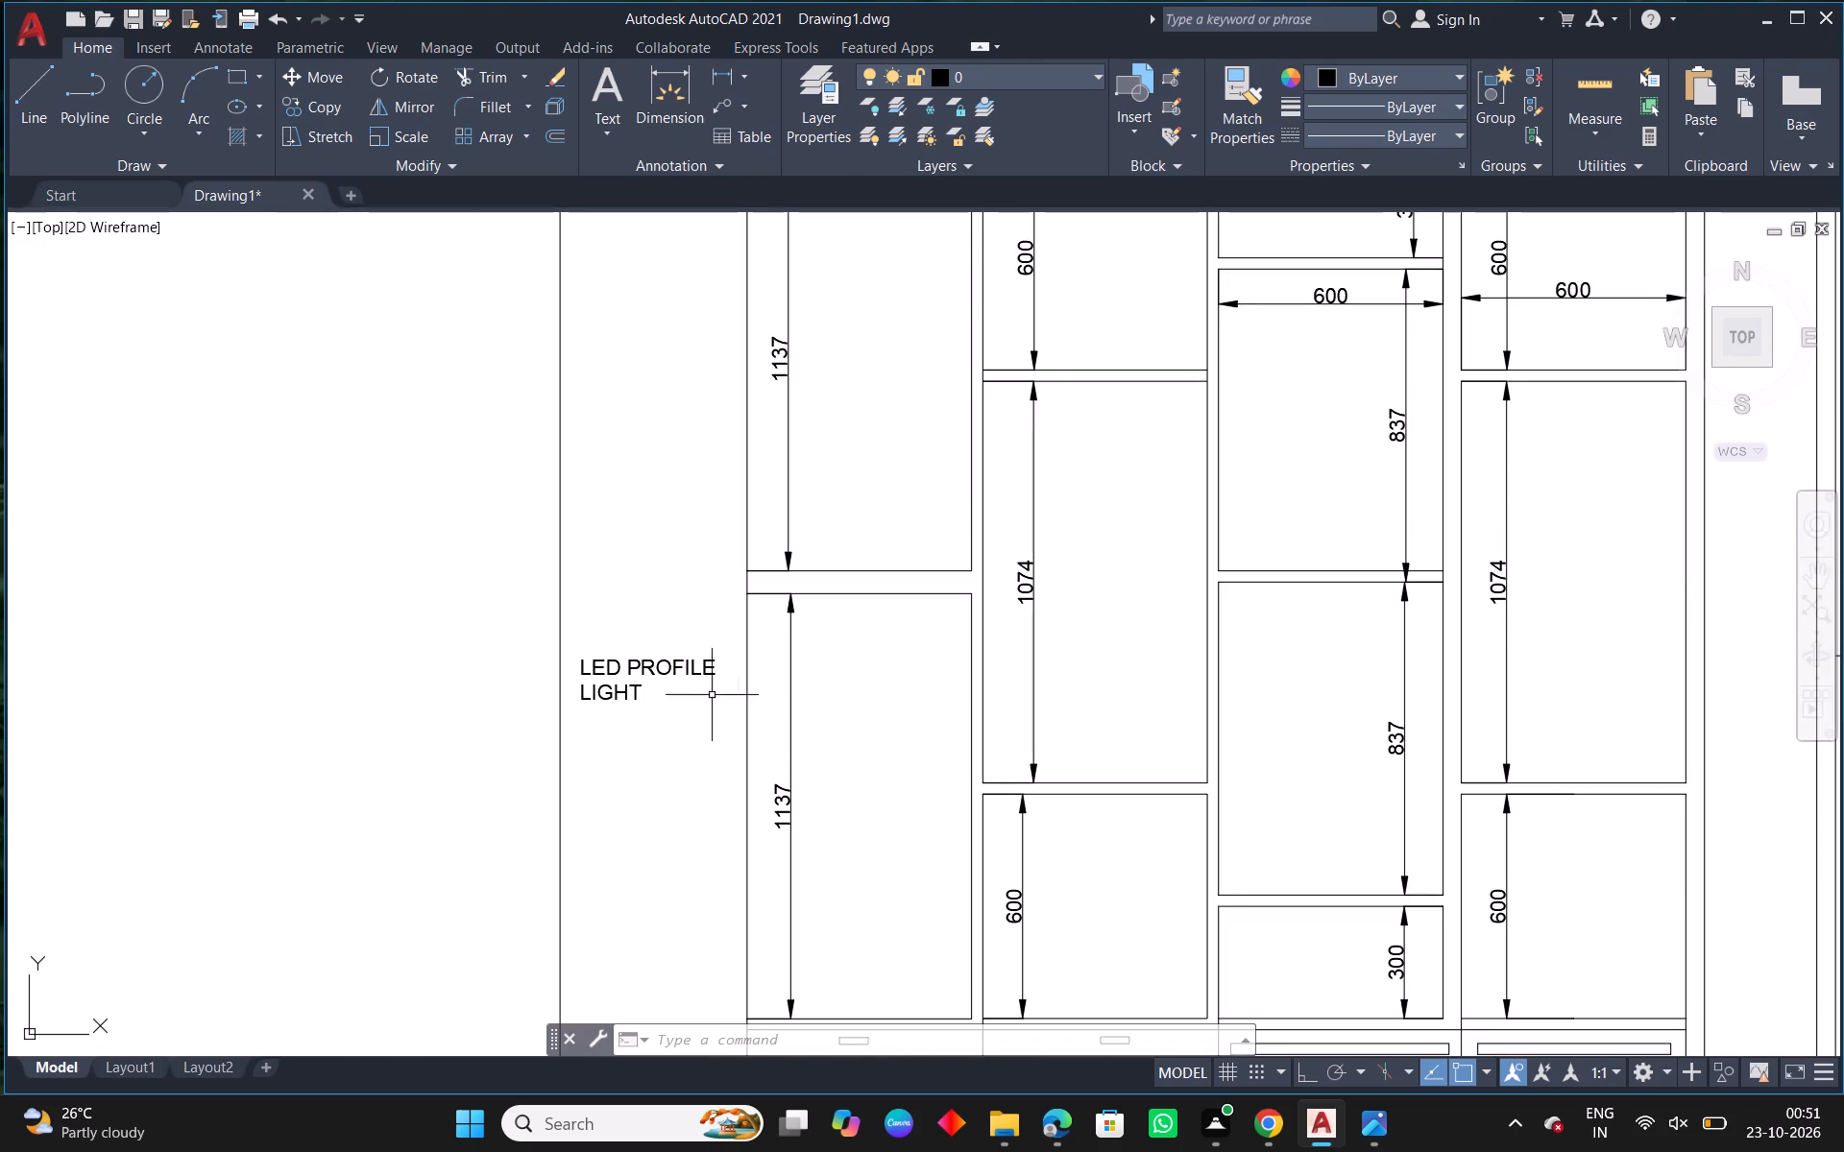
click(645, 663)
text(CO)
key(space)
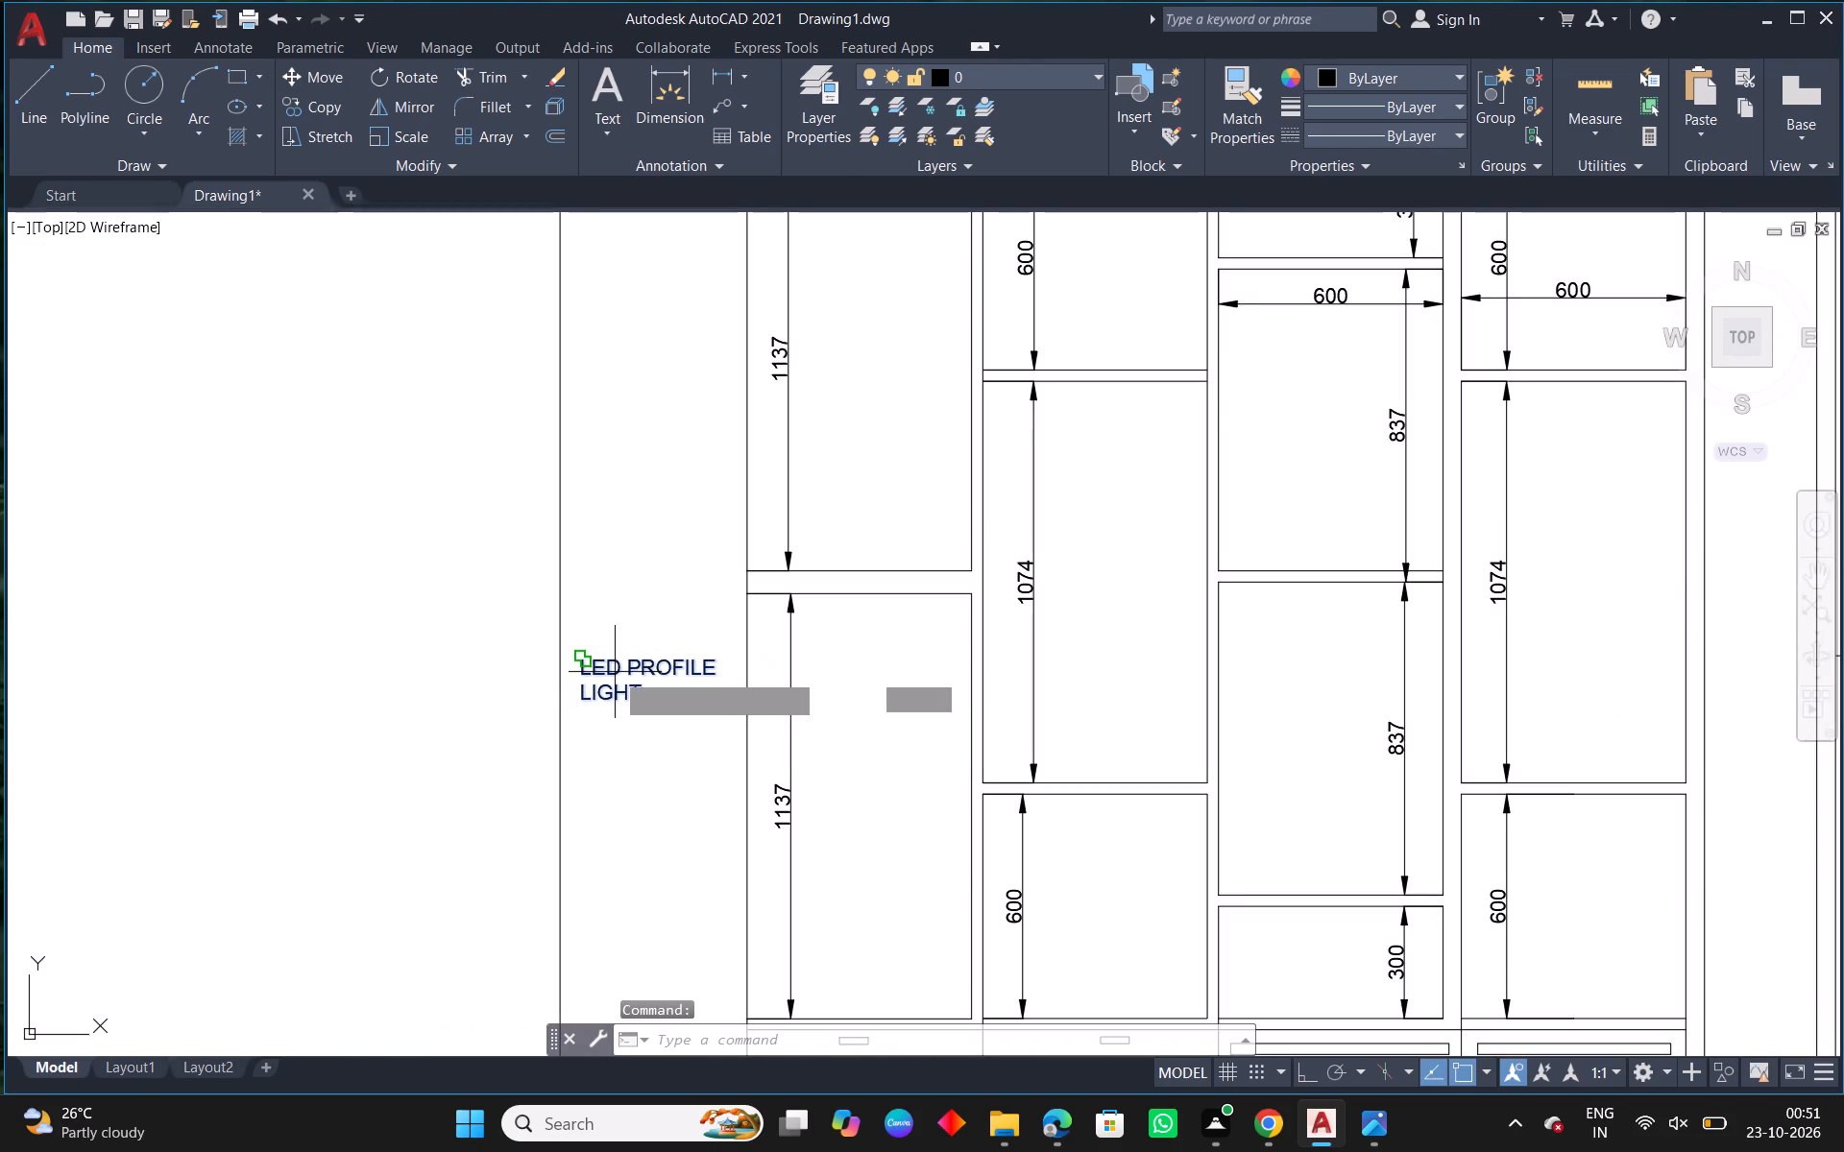
click(616, 673)
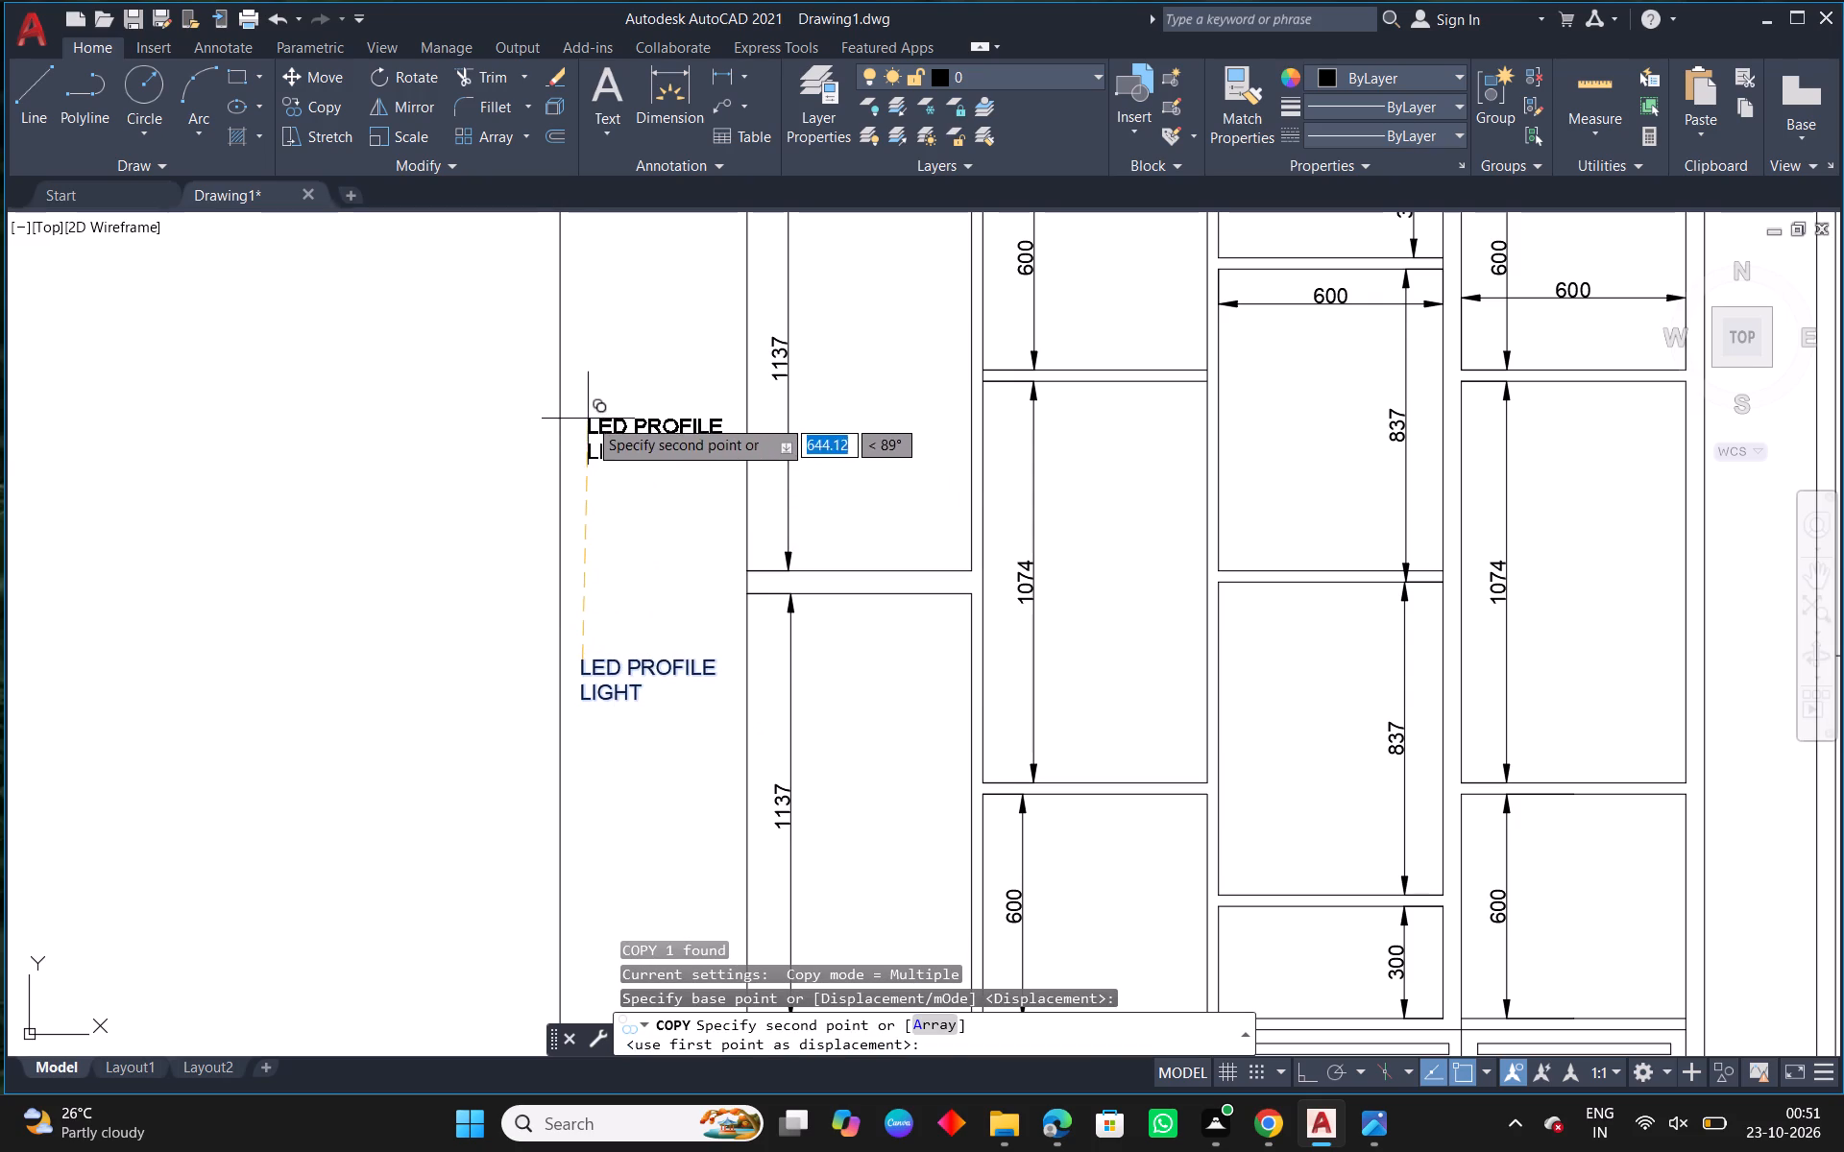
click(588, 406)
key(Escape)
Replace the text of the upper LED PROFILE LIGHT copy in the far-left panel with 17 LOUVER.
text(ED)
key(space)
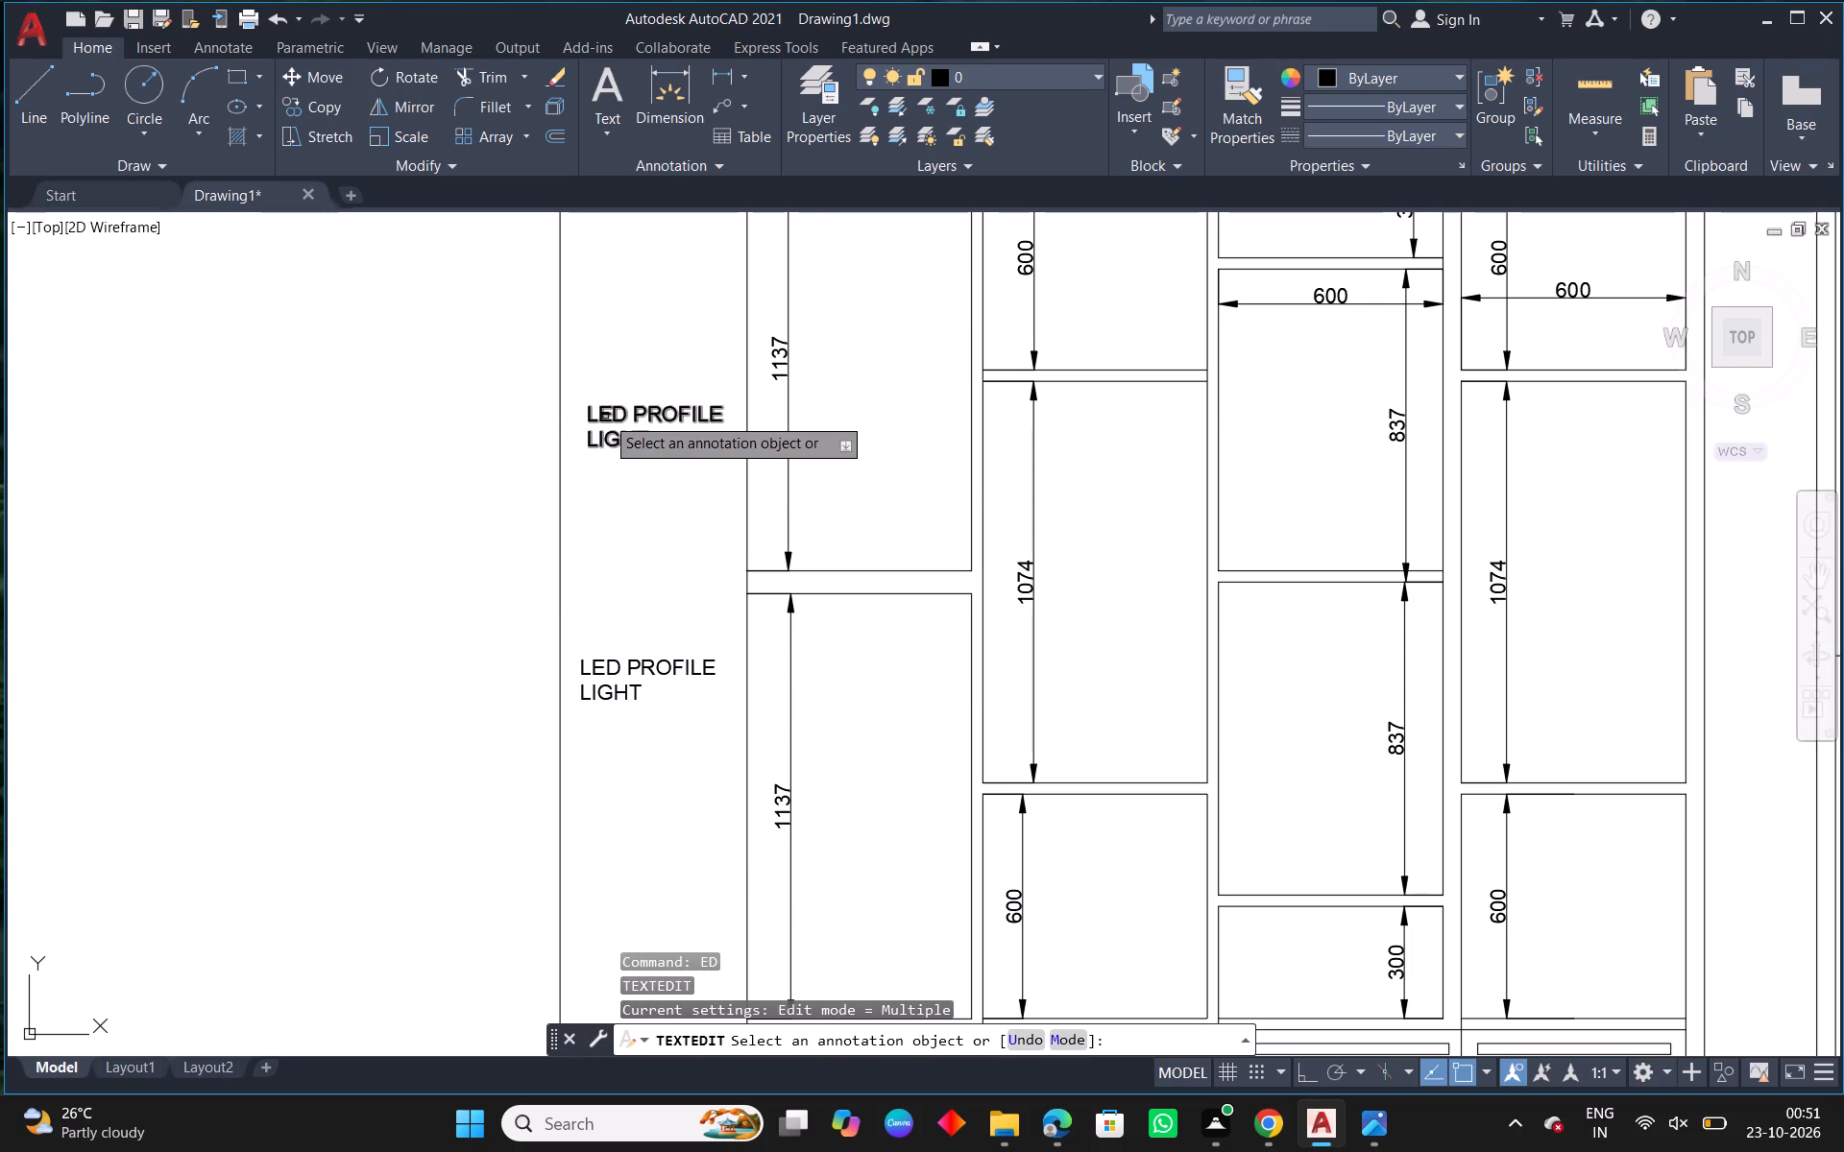
click(605, 416)
drag(650, 439, 607, 416)
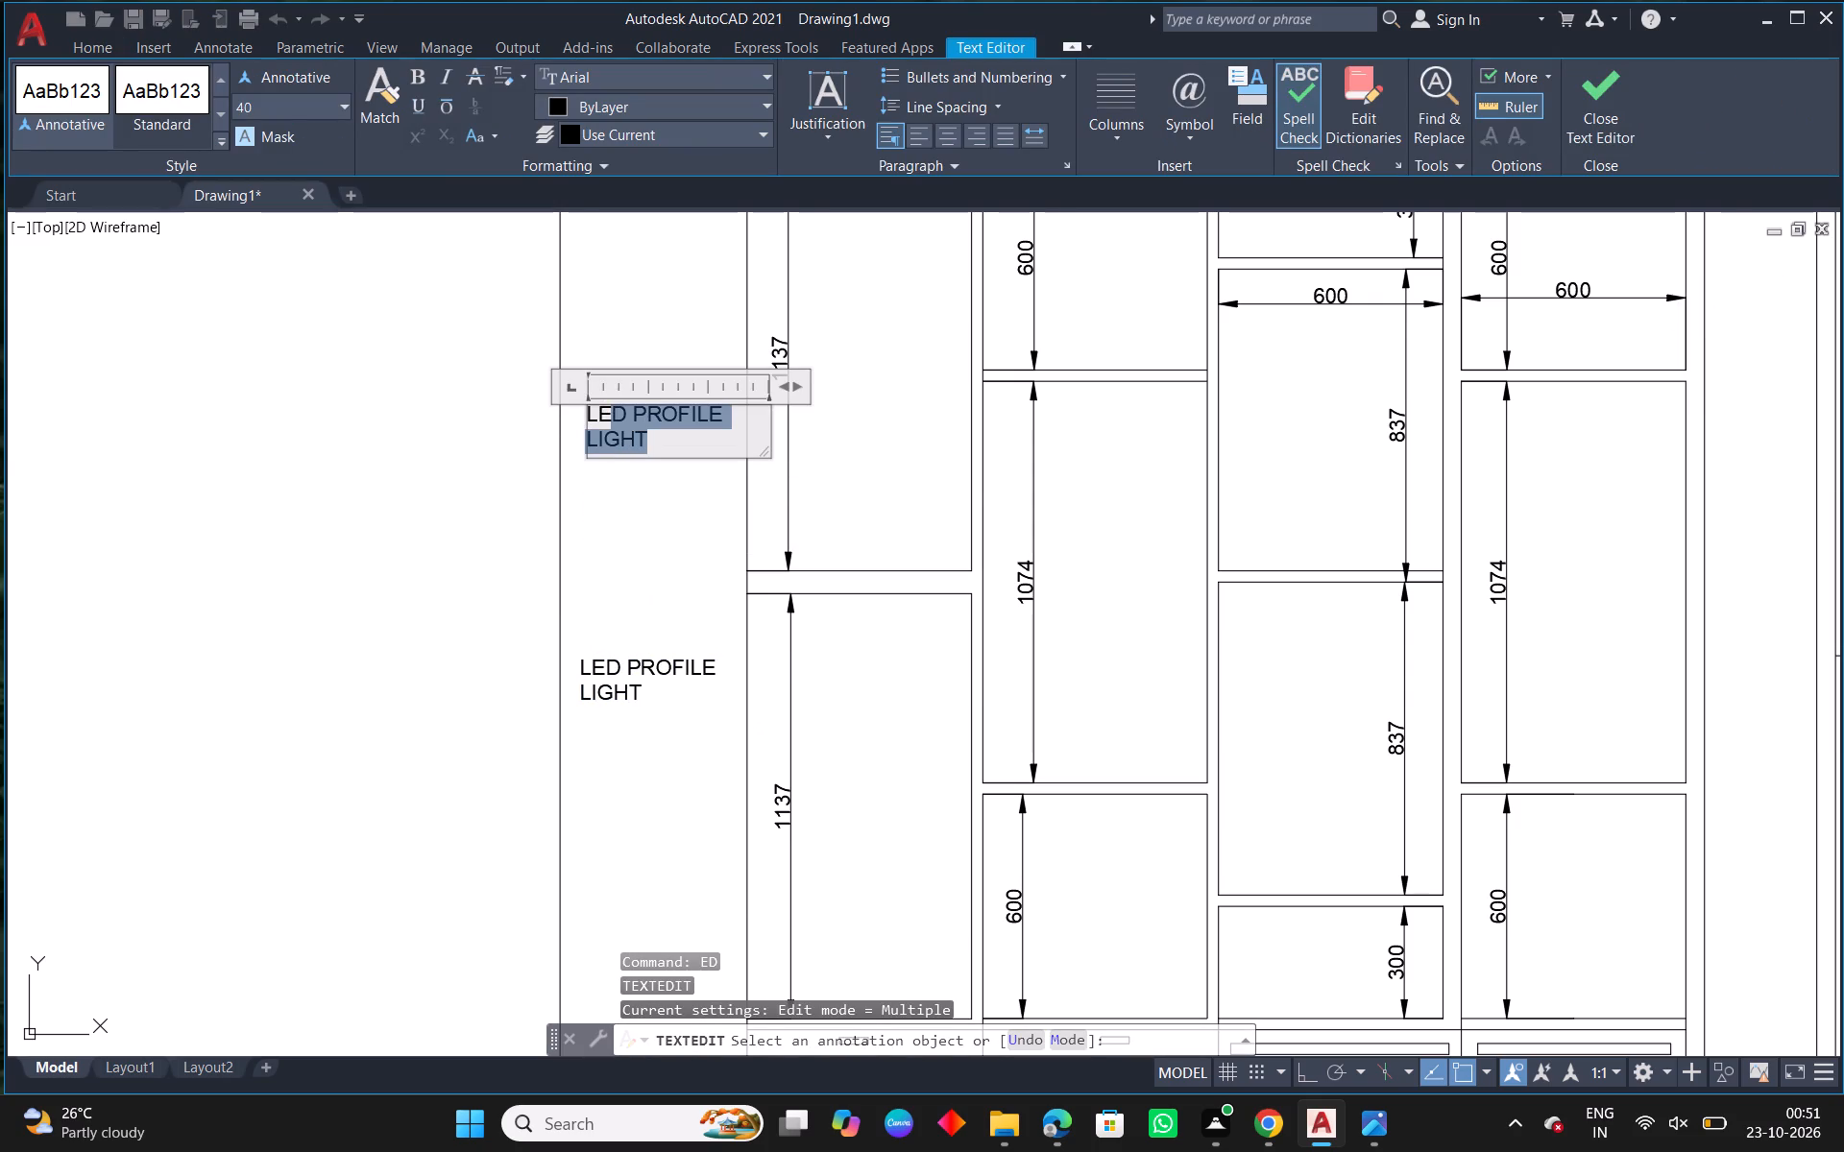
key(BackSpace)
key(BackSpace)
key(BackSpace)
key(BackSpace)
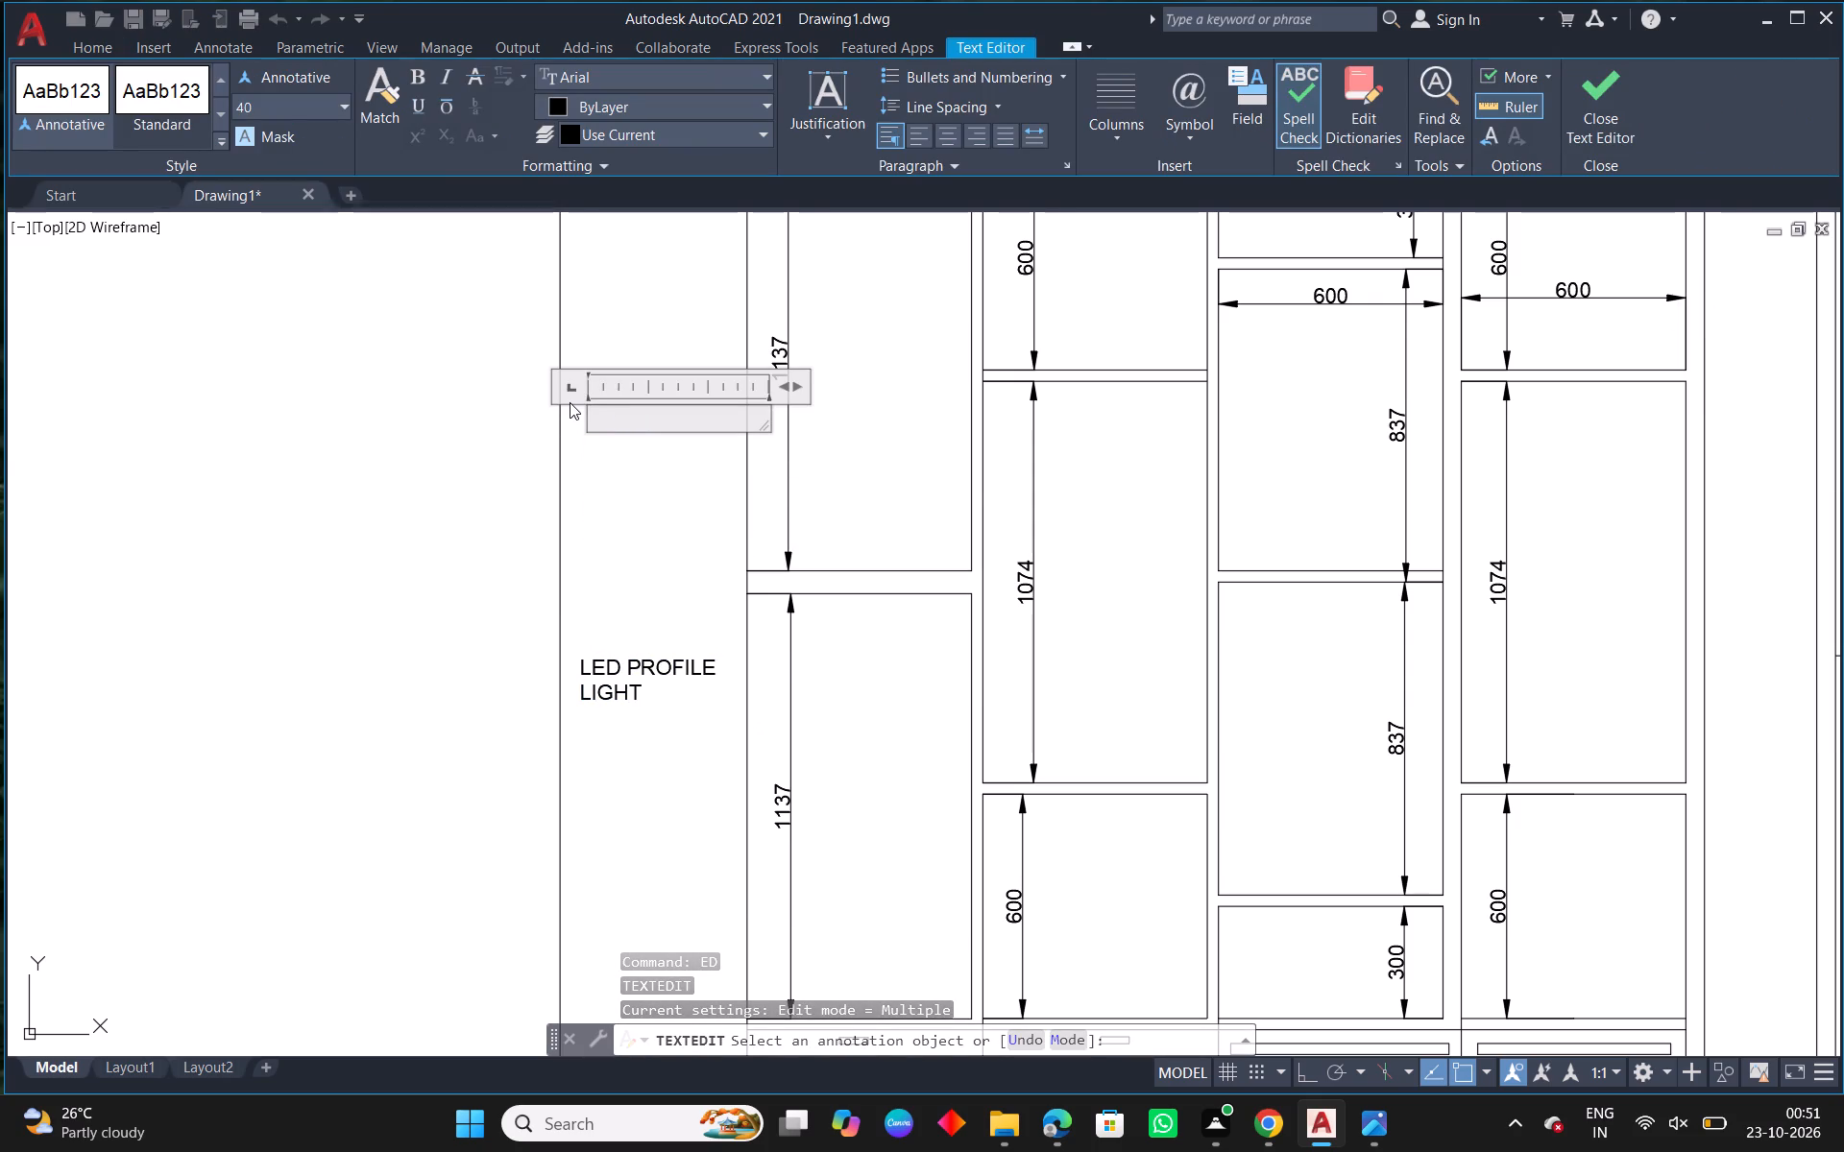
text(17)
key(space)
text(LOUVER)
key(space)
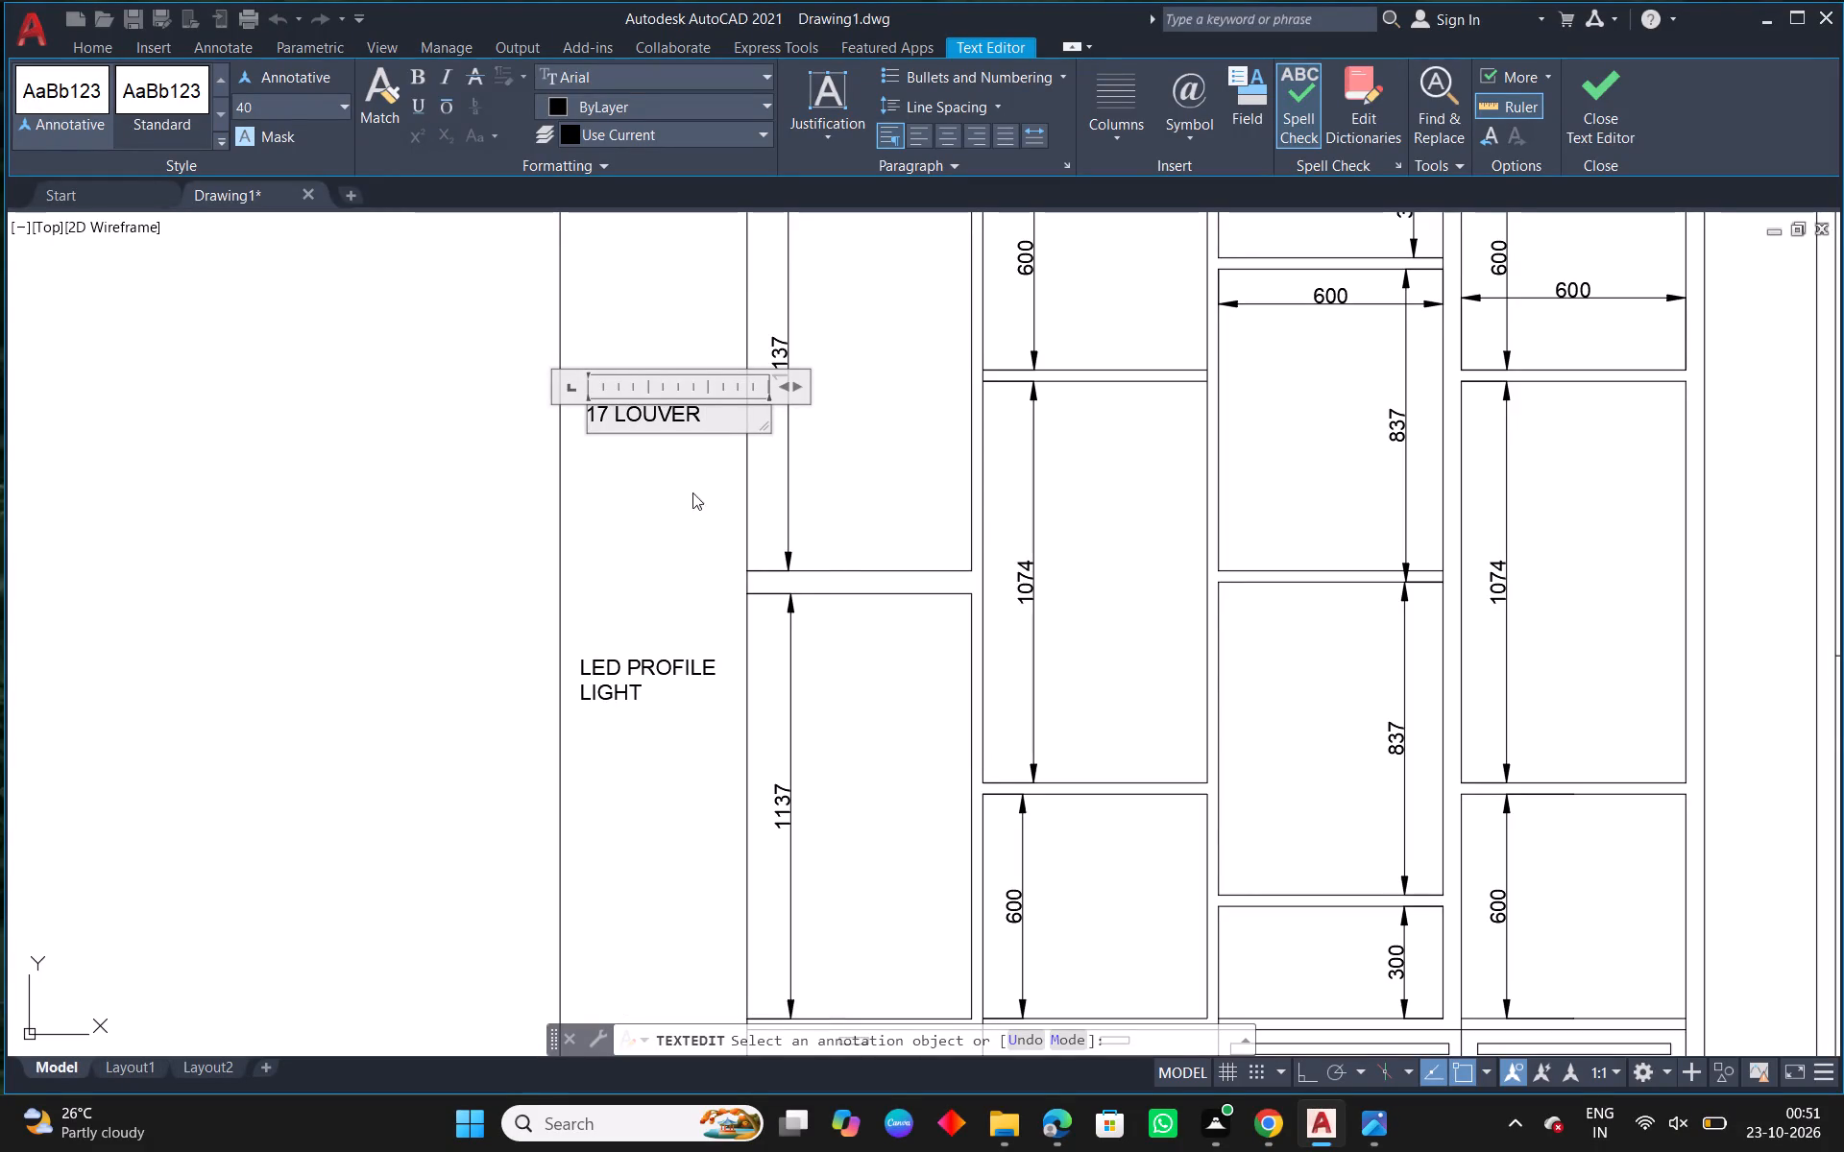
Check the louver label in the reference's outer view and add V2 as a second line, indented with spaces beneath 17 LOUVER.
scroll(864, 601, down, 3)
scroll(1391, 683, up, 3)
scroll(832, 582, up, 2)
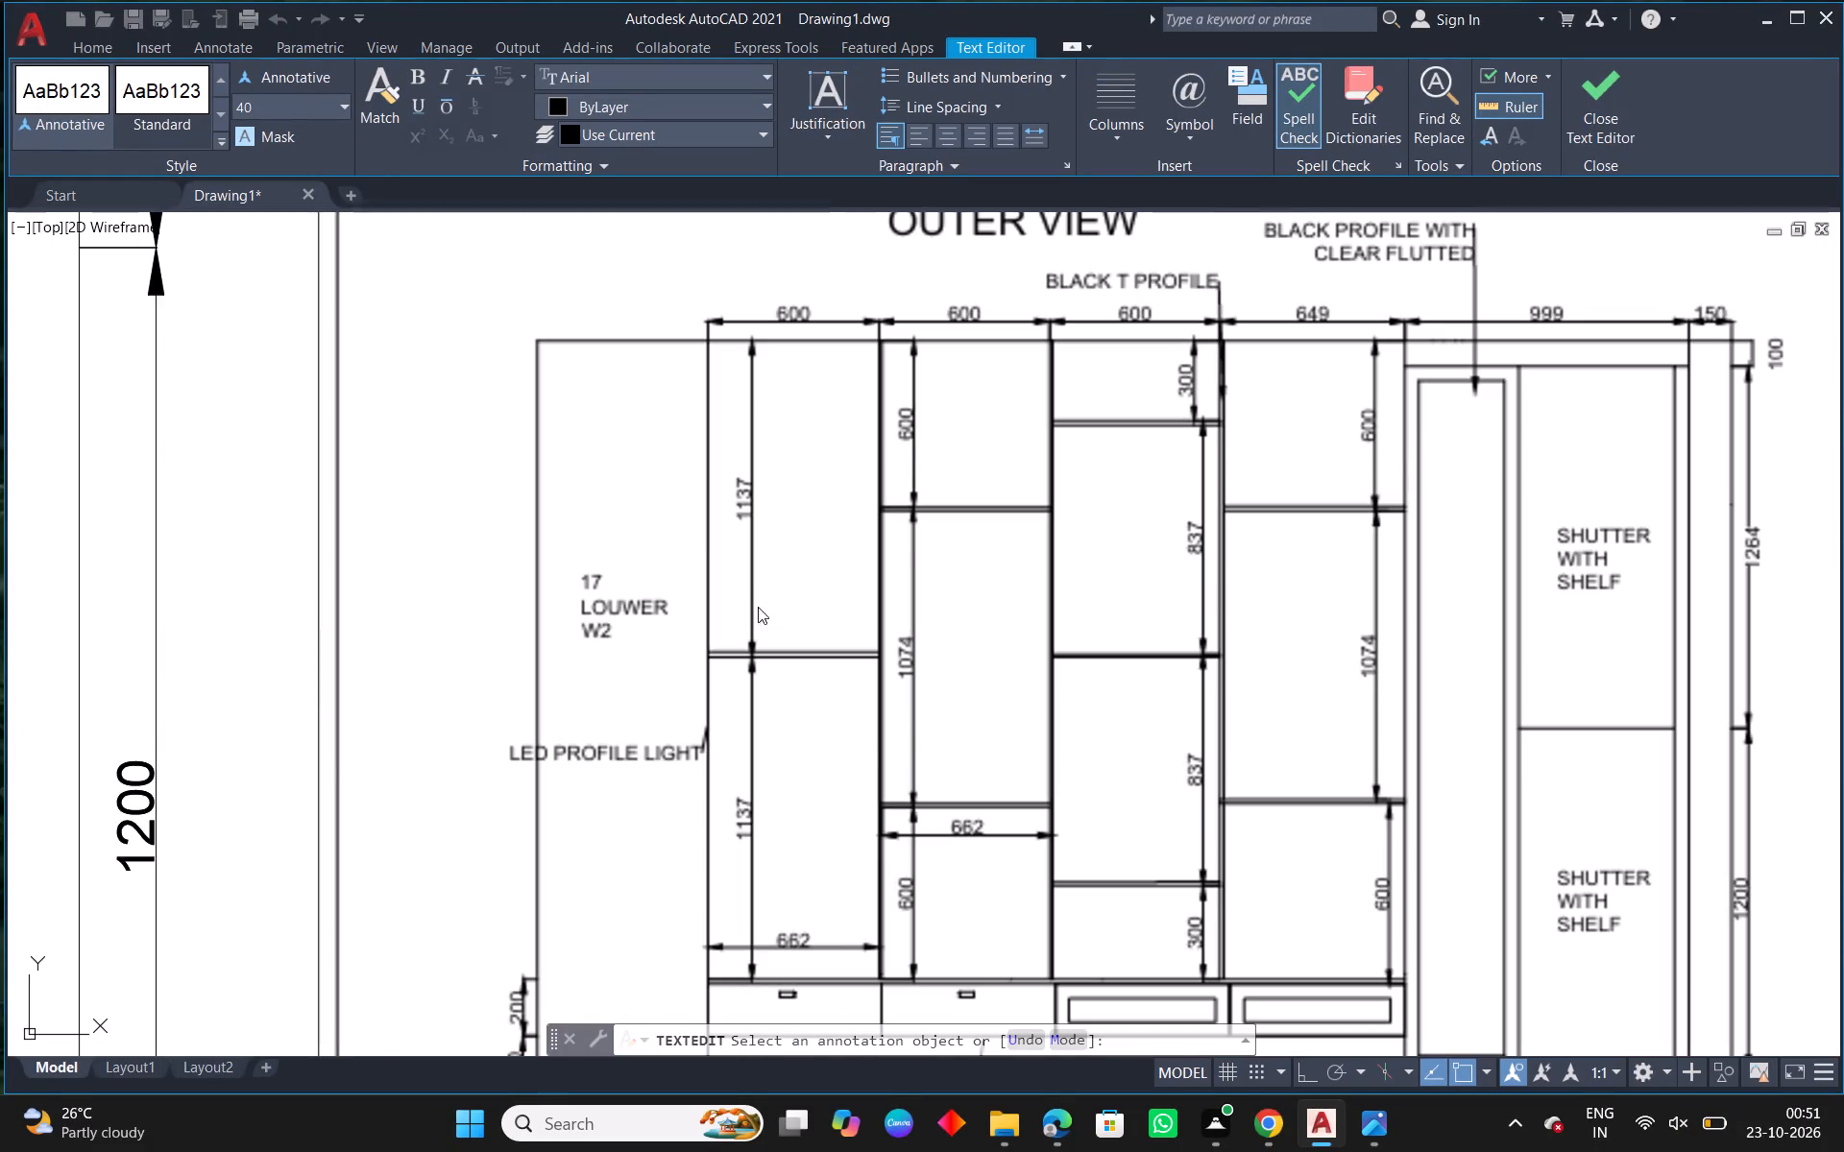
scroll(913, 615, down, 5)
scroll(282, 505, up, 4)
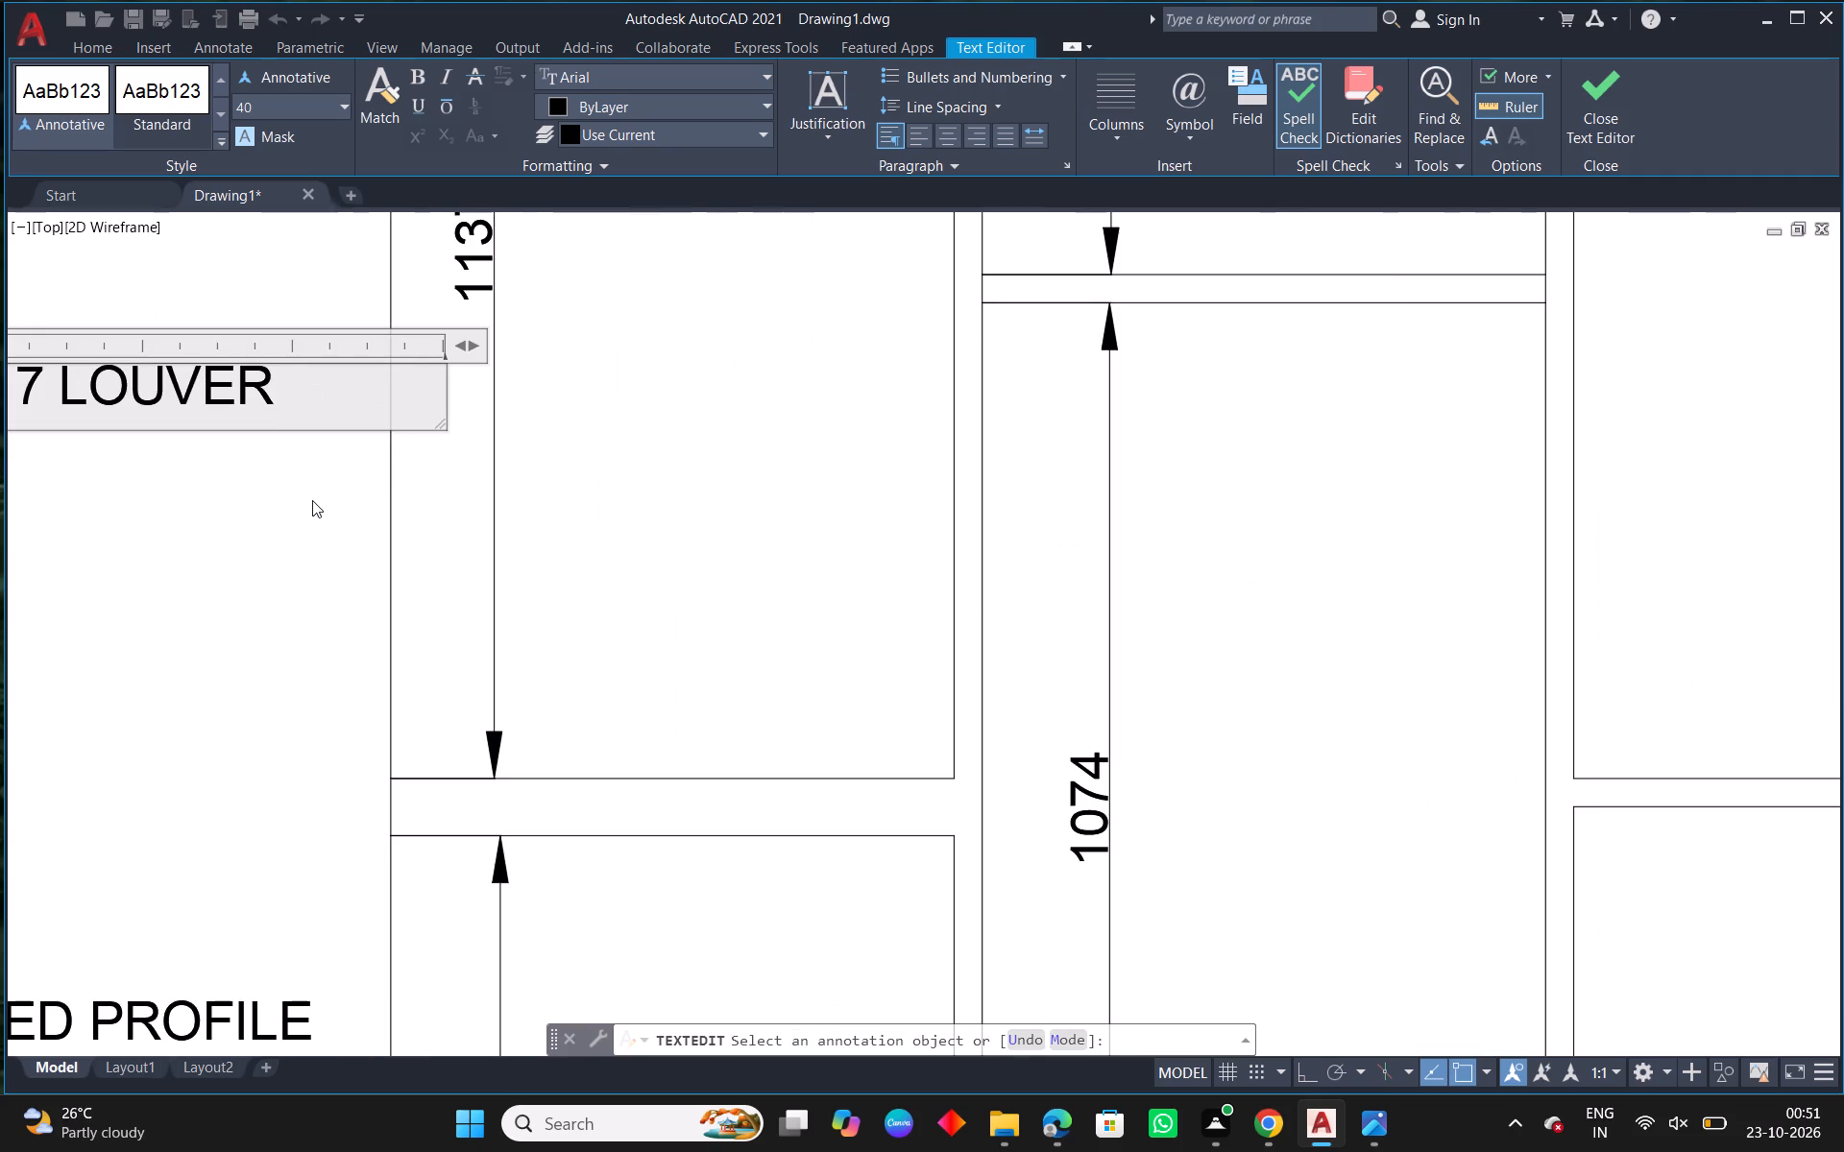
key(Return)
text(V2)
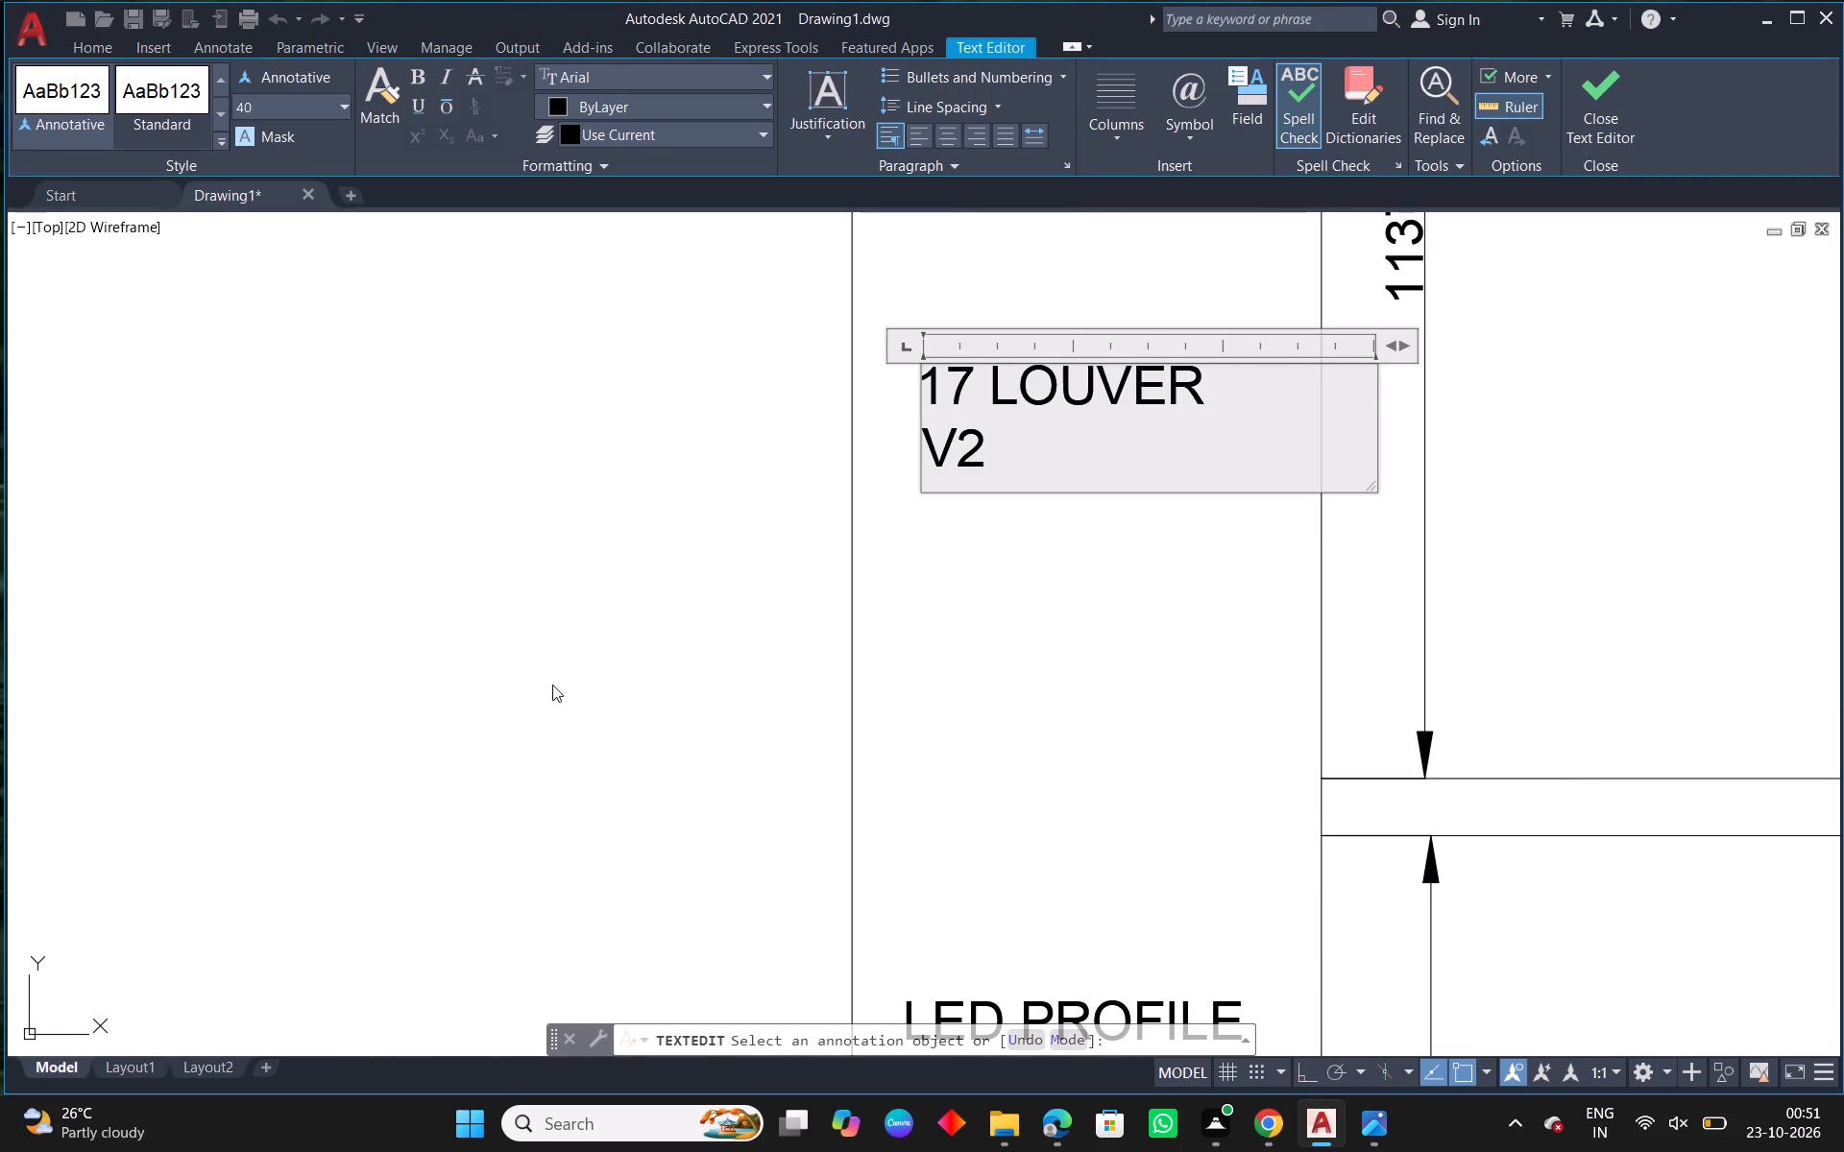
click(930, 470)
key(space)
key(space)
key(space)
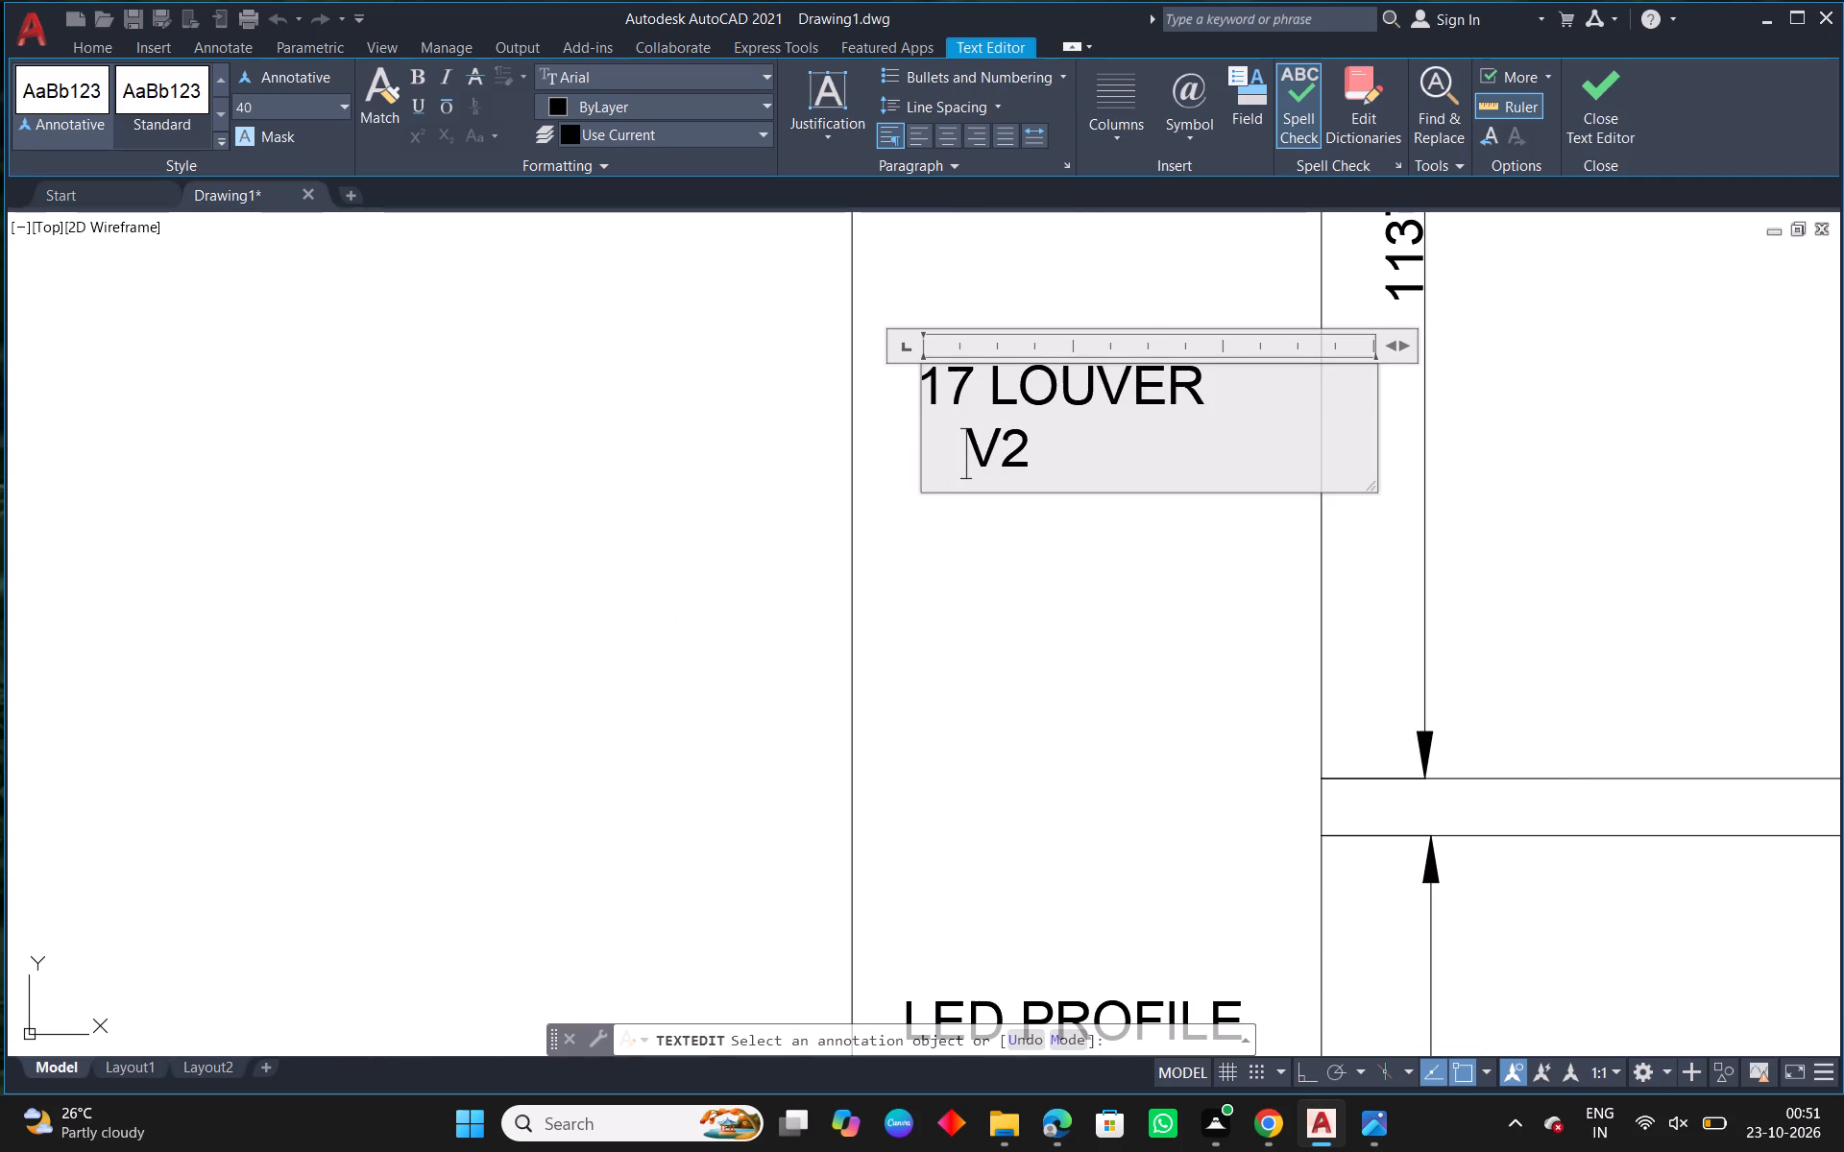
key(space)
key(space)
click(1087, 676)
right_click(1086, 676)
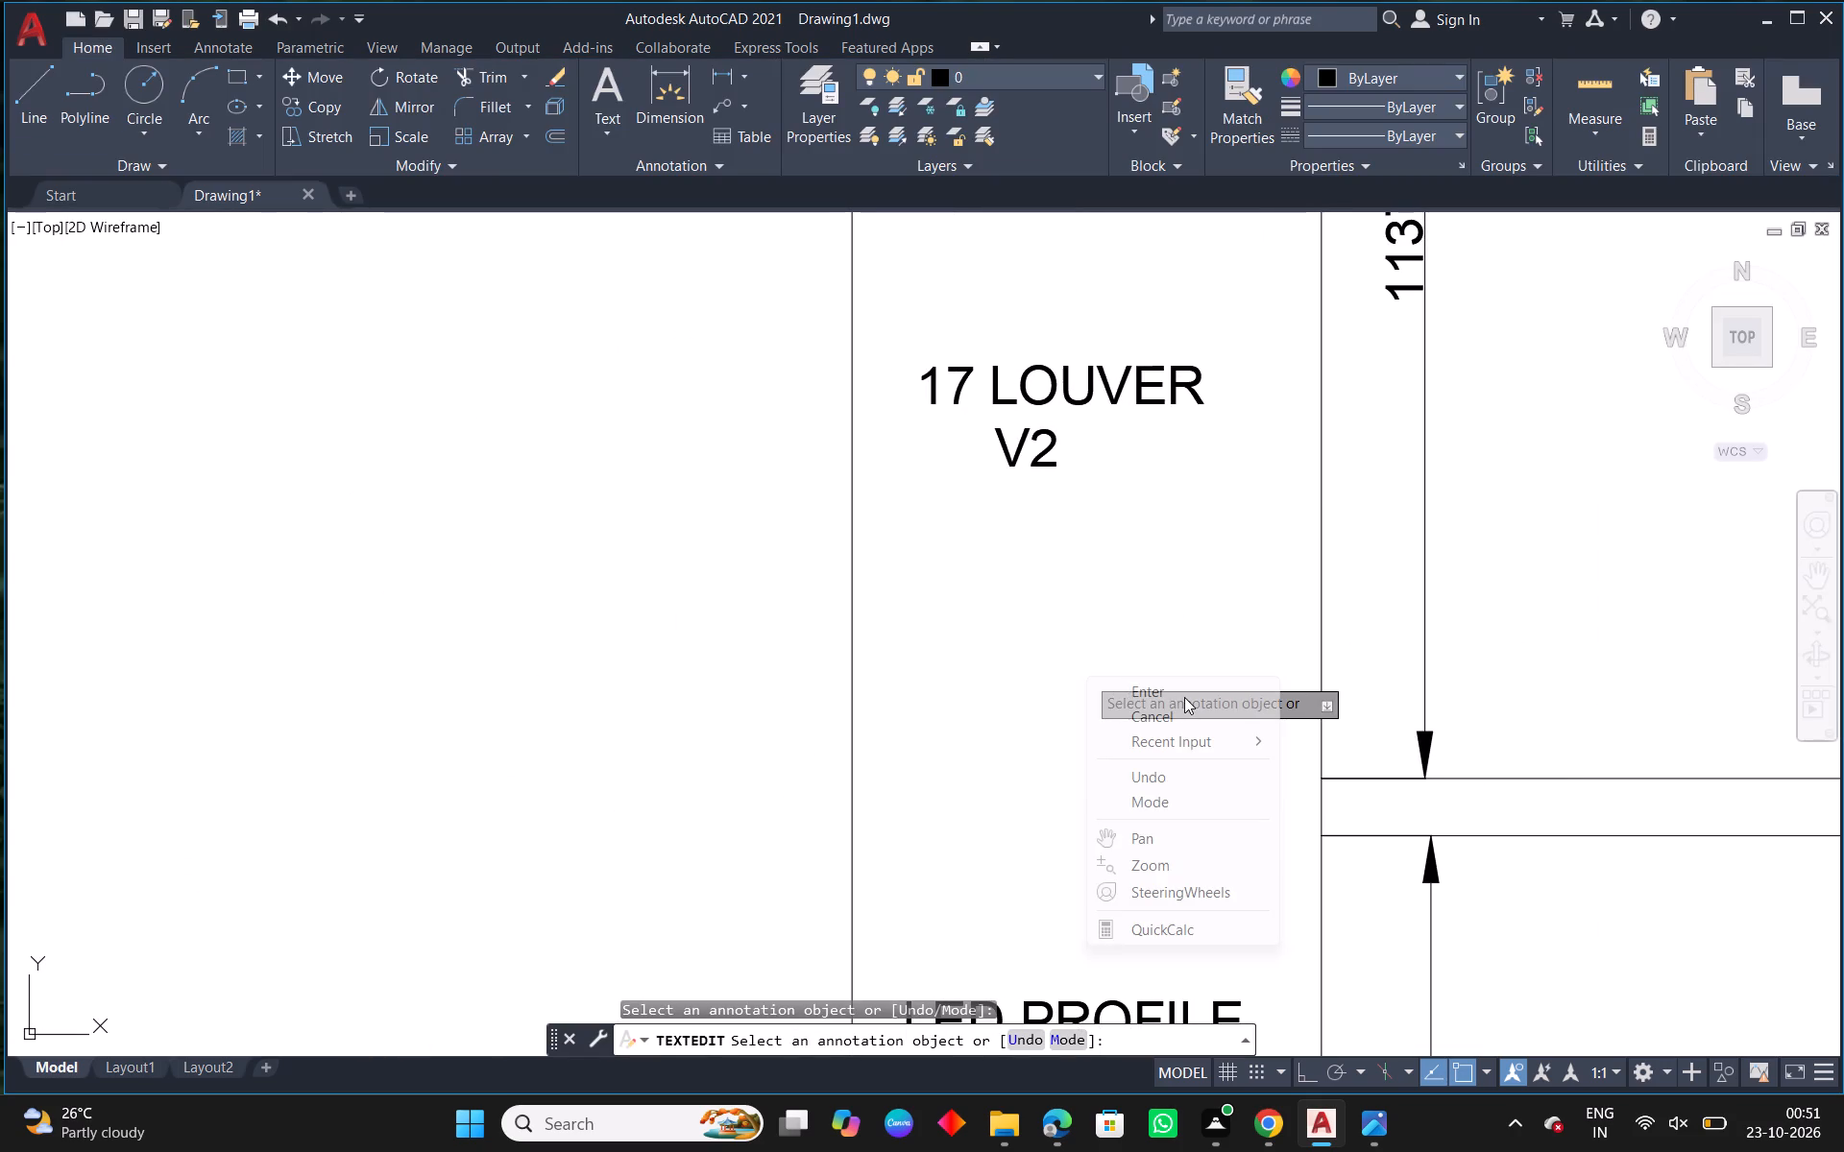
click(1184, 697)
key(Escape)
Compare the redrawn unit with the reference's outer view, examining the dimensions around the base and drawers.
scroll(1008, 741, down, 3)
middle_drag(1266, 838, 1169, 683)
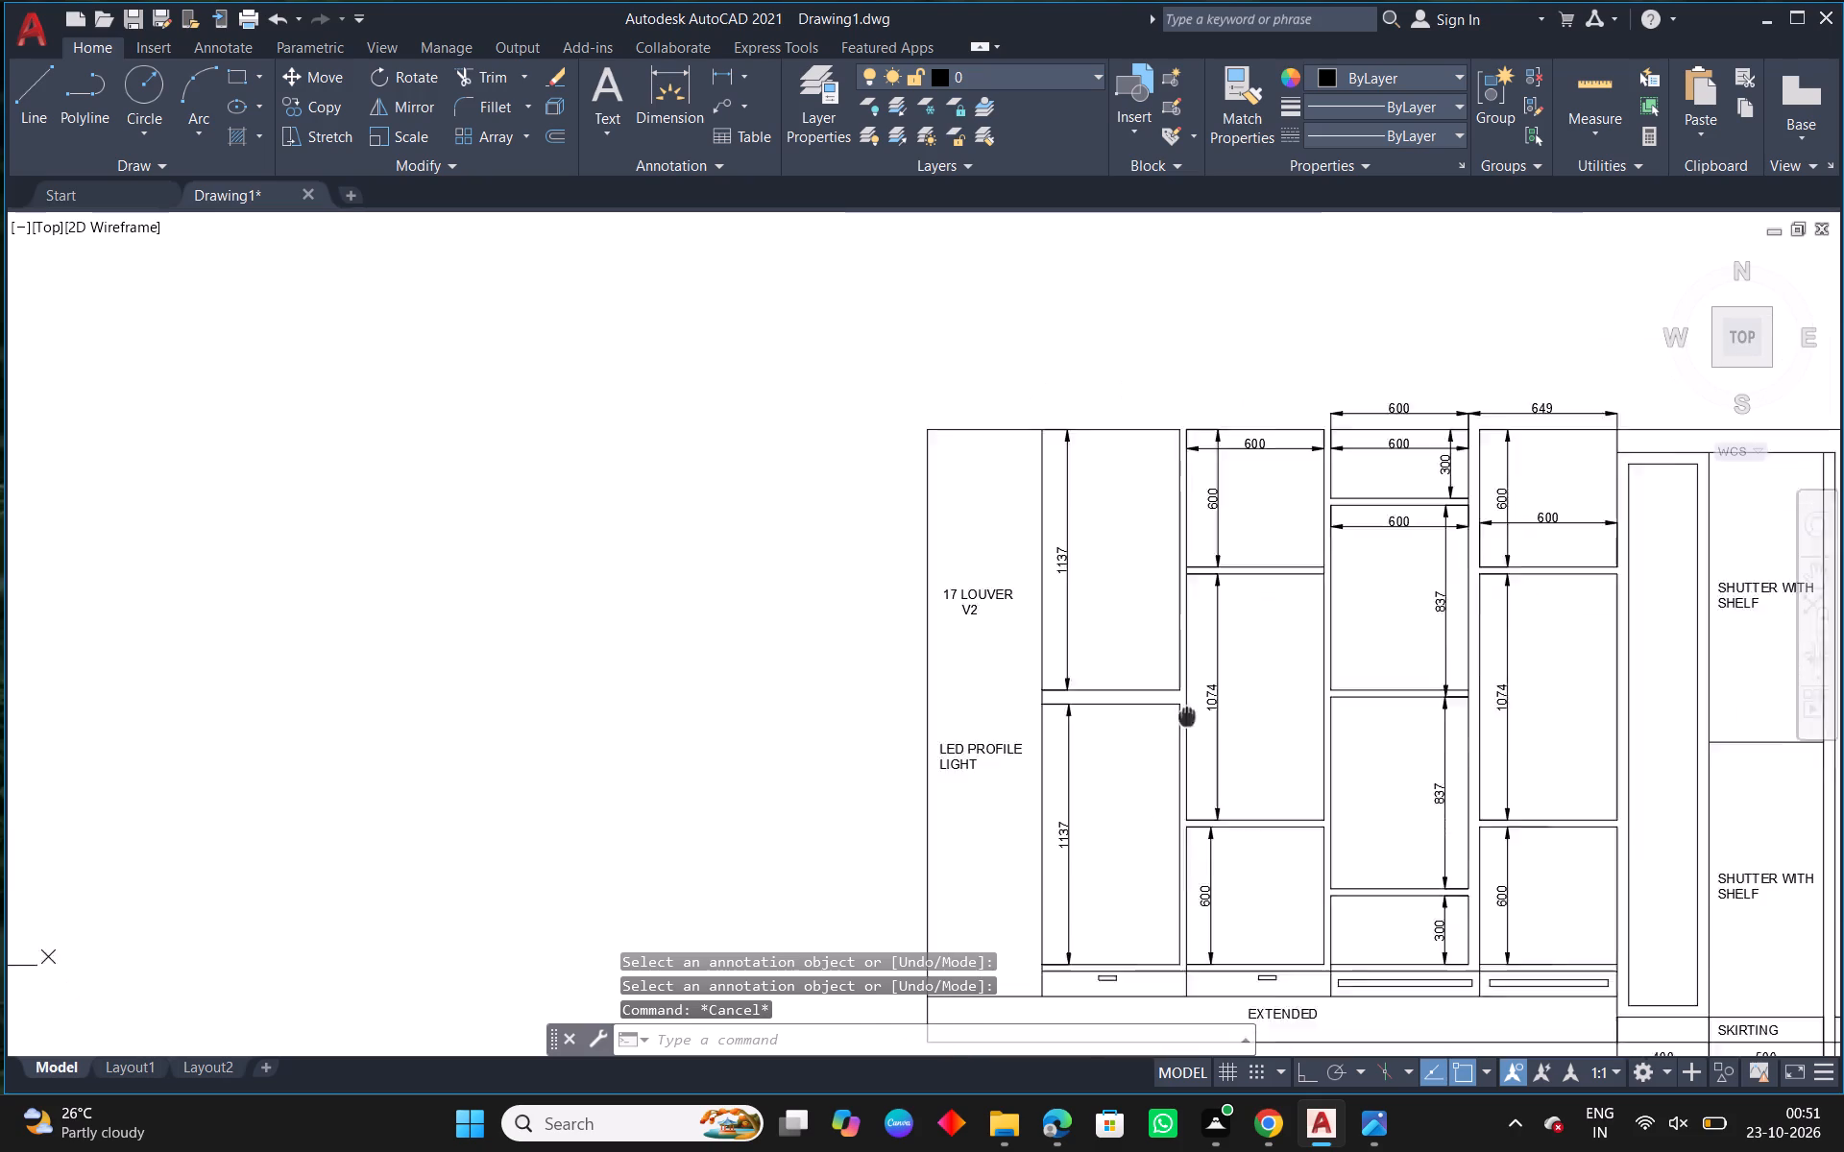
middle_drag(1169, 683, 1079, 567)
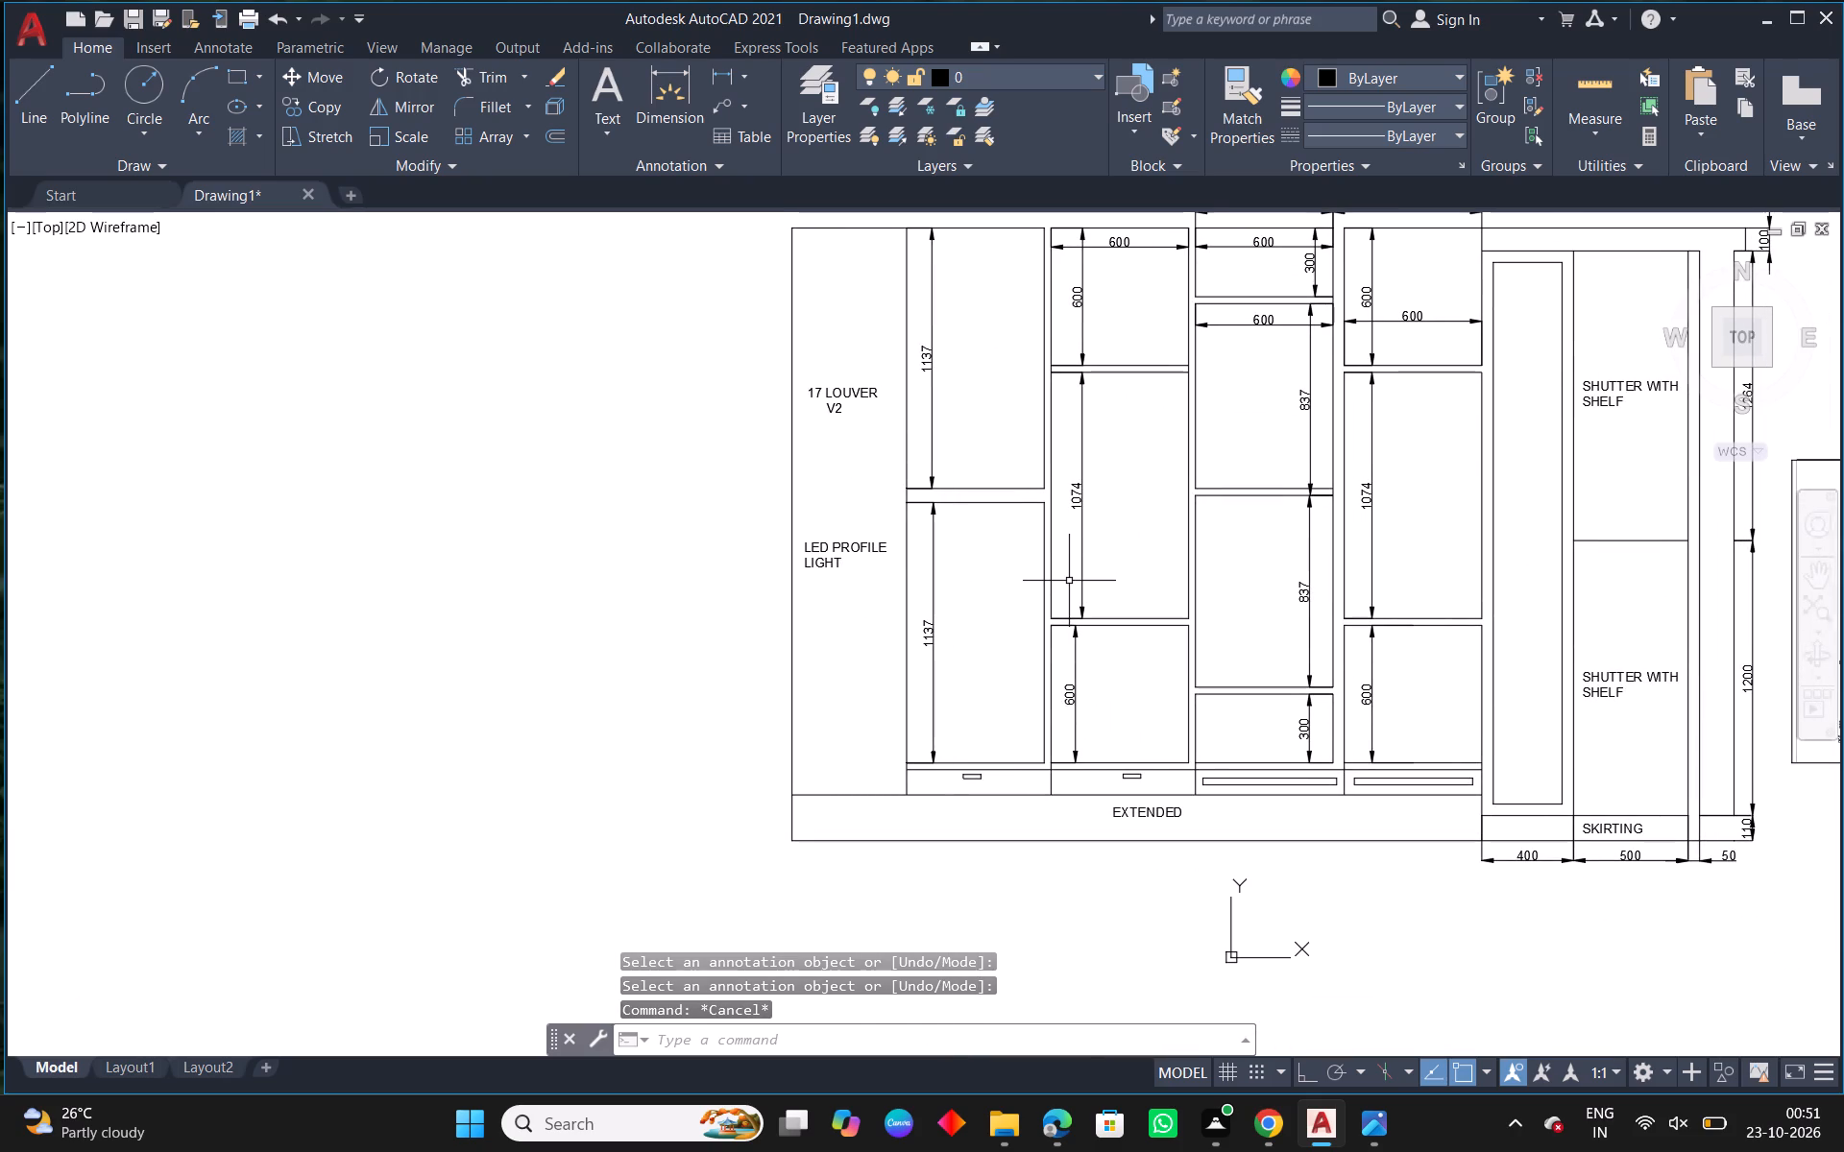
middle_drag(1289, 760, 998, 738)
scroll(996, 739, down, 2)
scroll(1295, 766, up, 3)
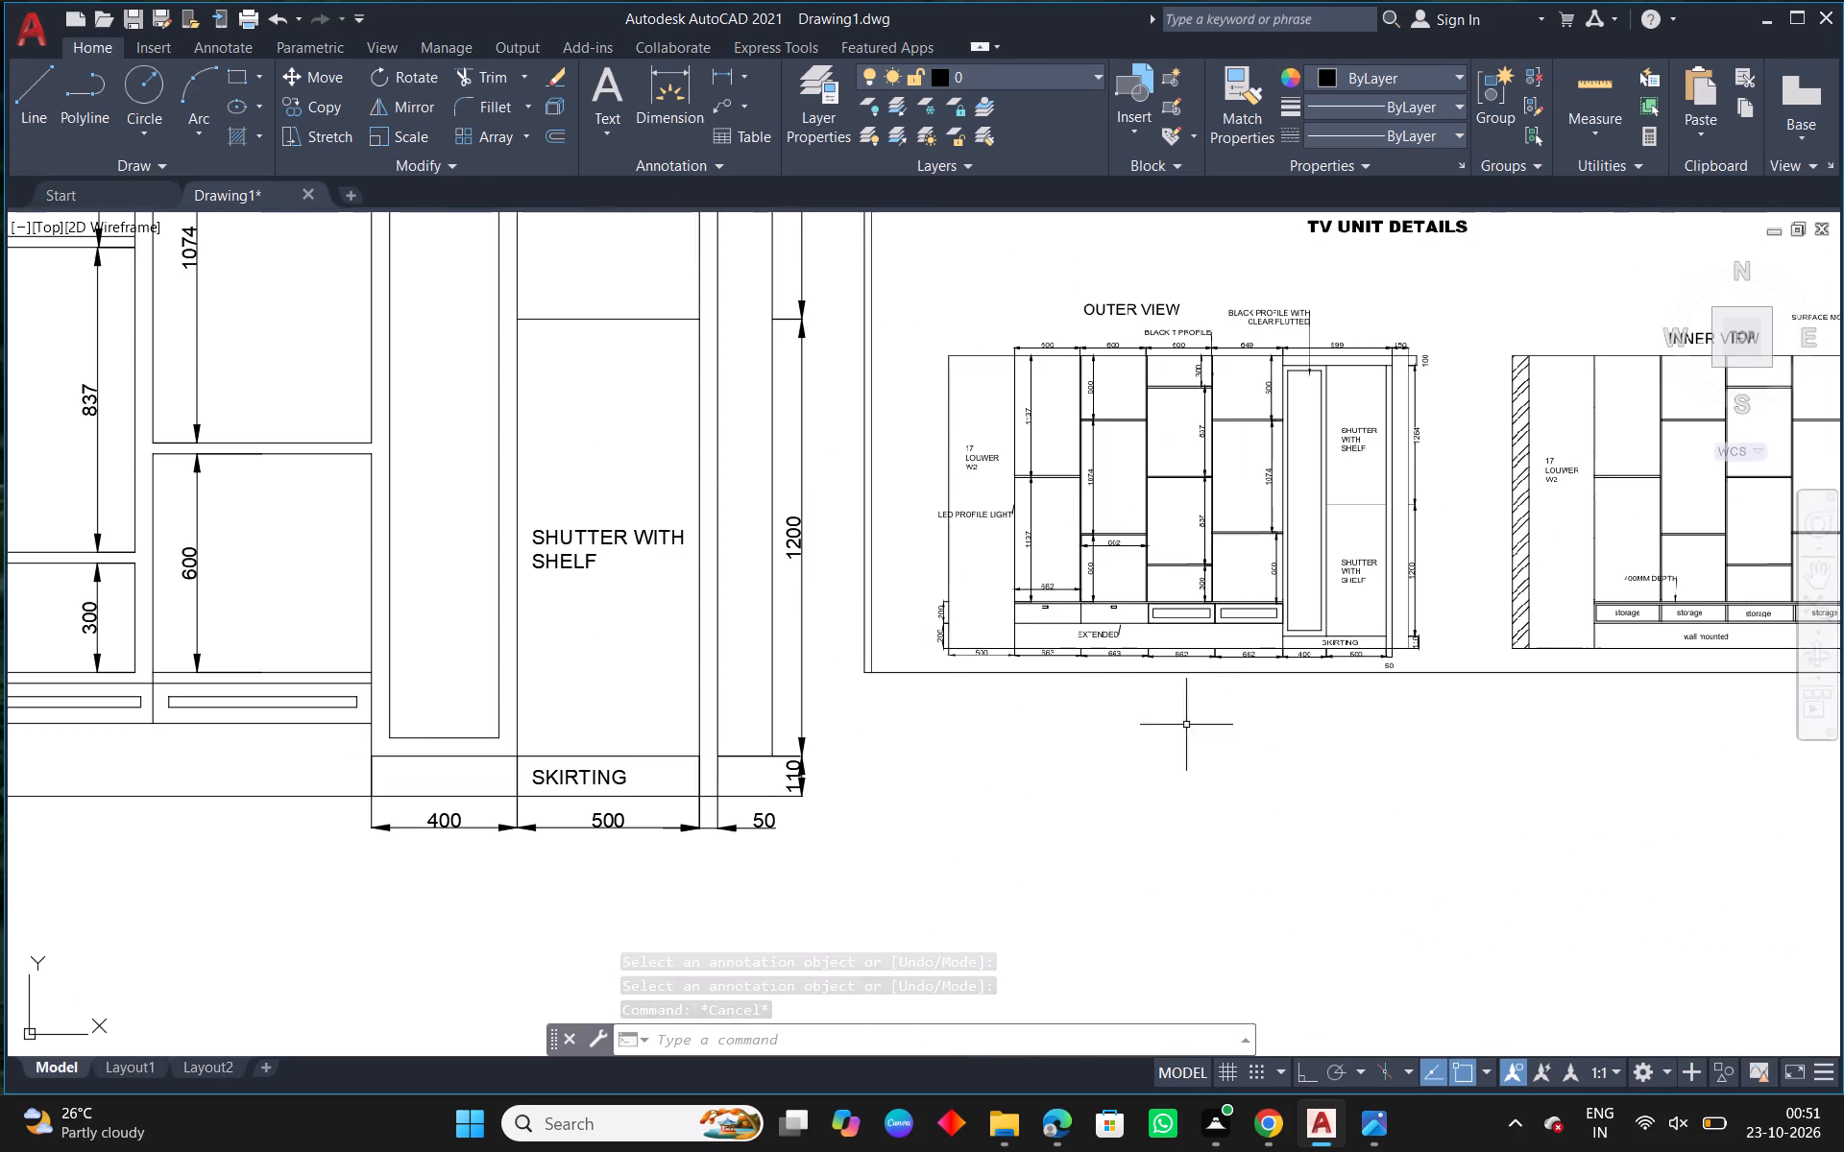
scroll(950, 645, up, 2)
scroll(1075, 729, down, 1)
scroll(955, 730, down, 3)
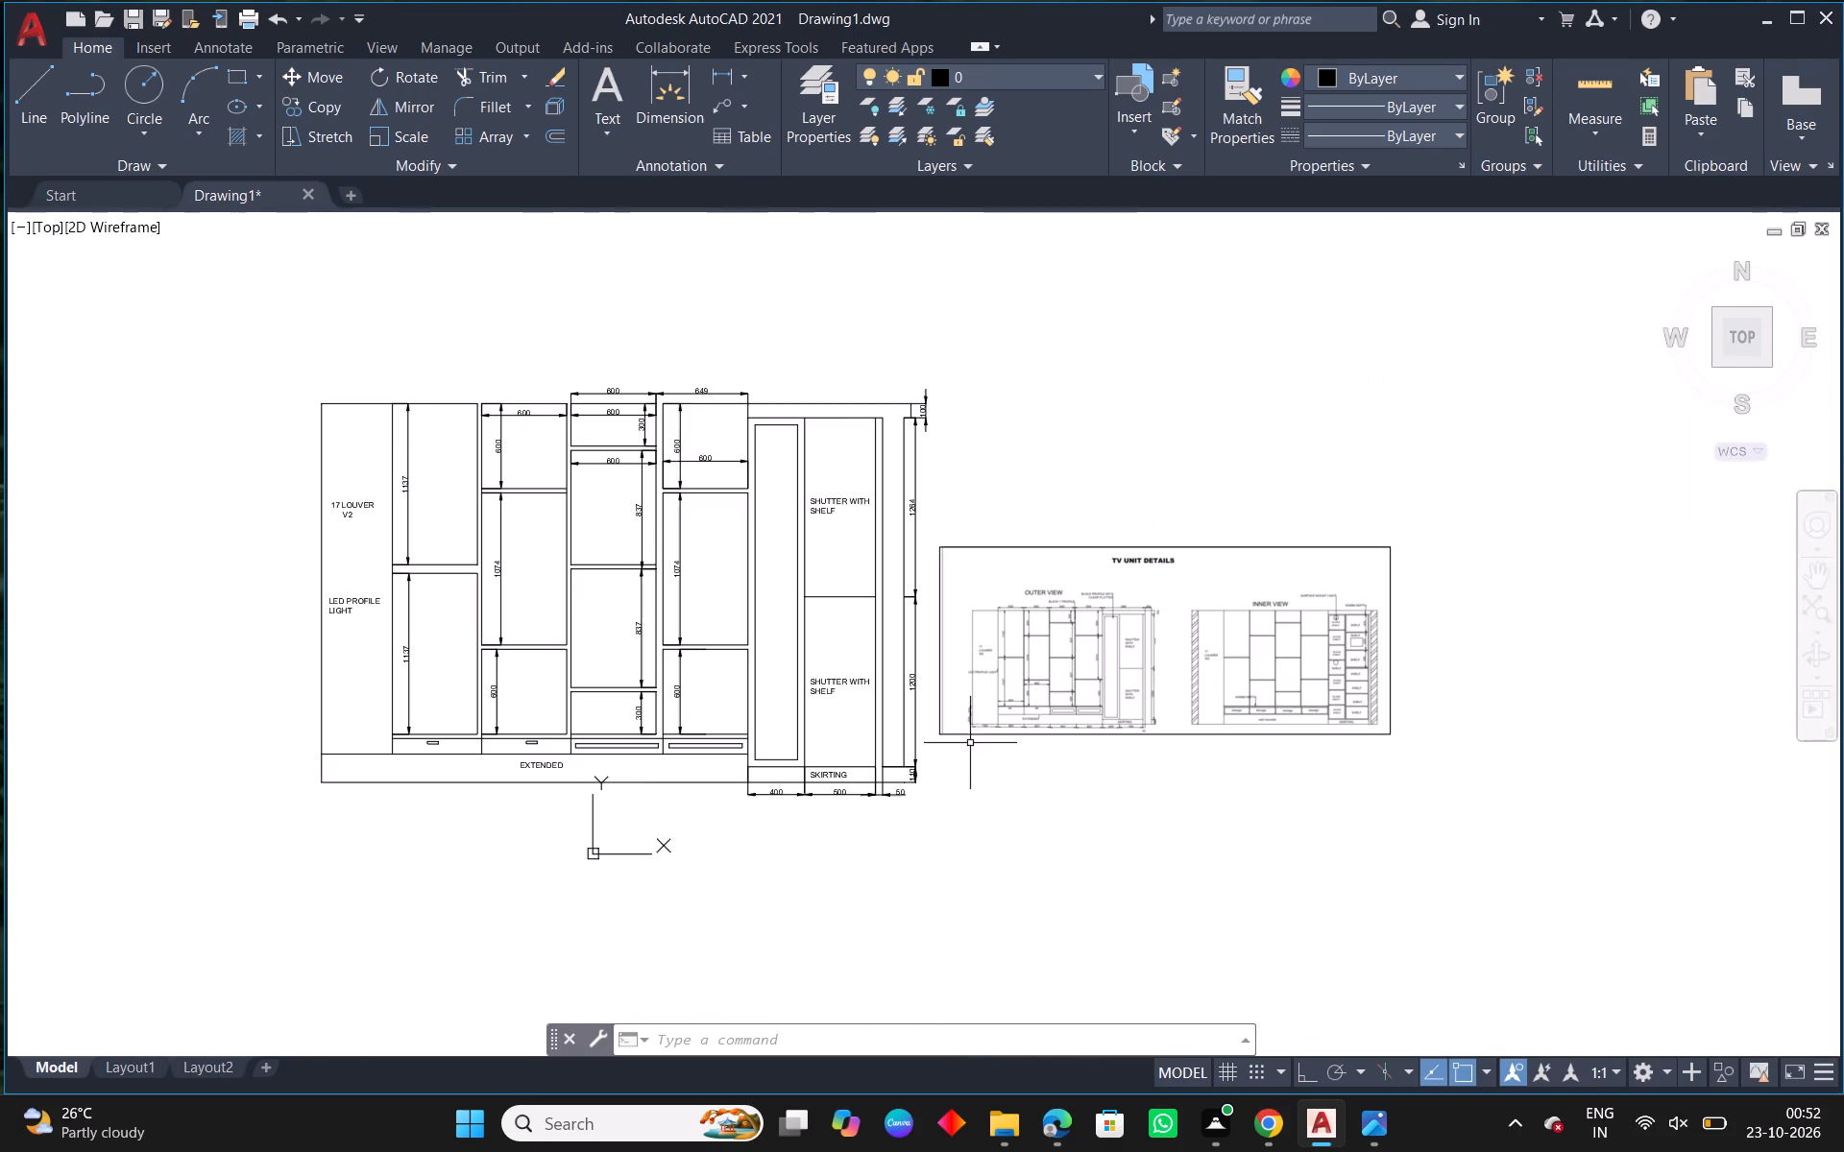
middle_drag(619, 842, 882, 834)
scroll(676, 775, up, 2)
middle_drag(695, 780, 986, 814)
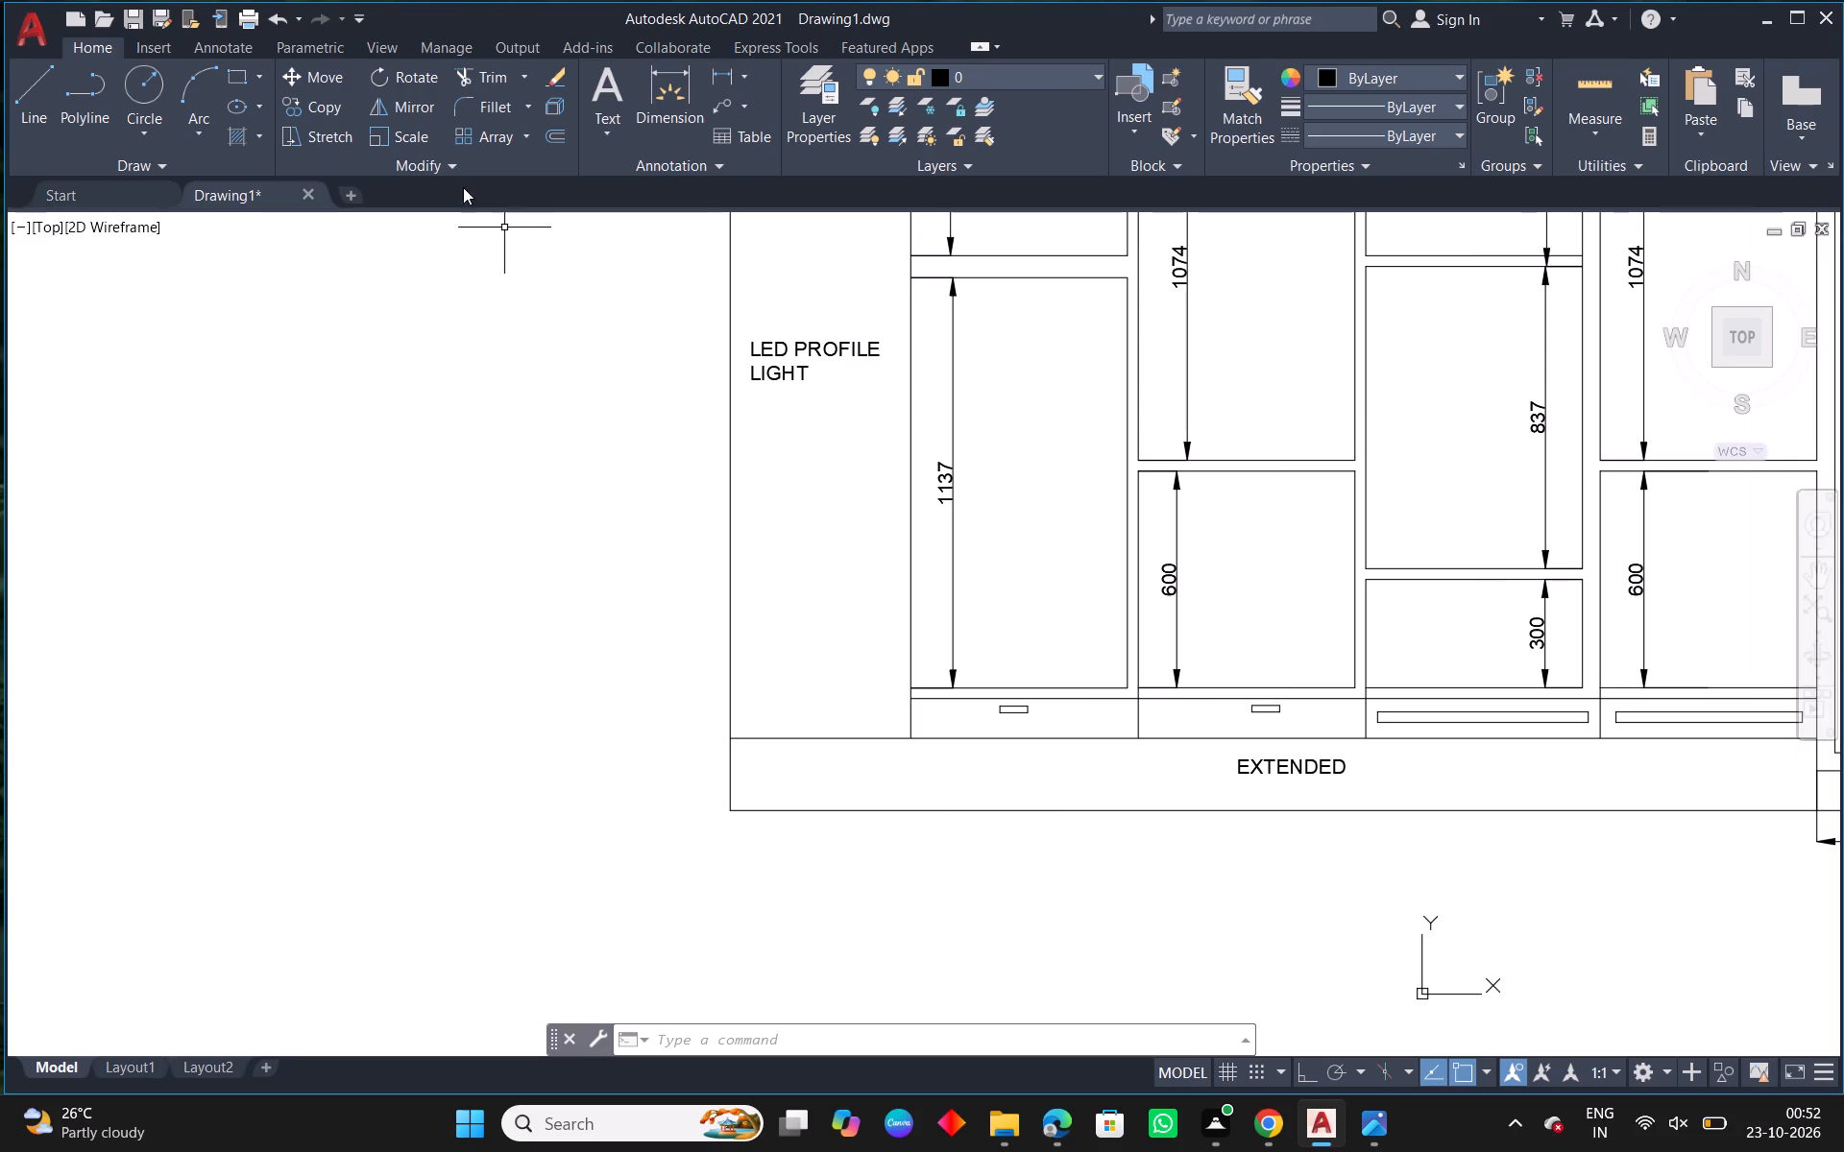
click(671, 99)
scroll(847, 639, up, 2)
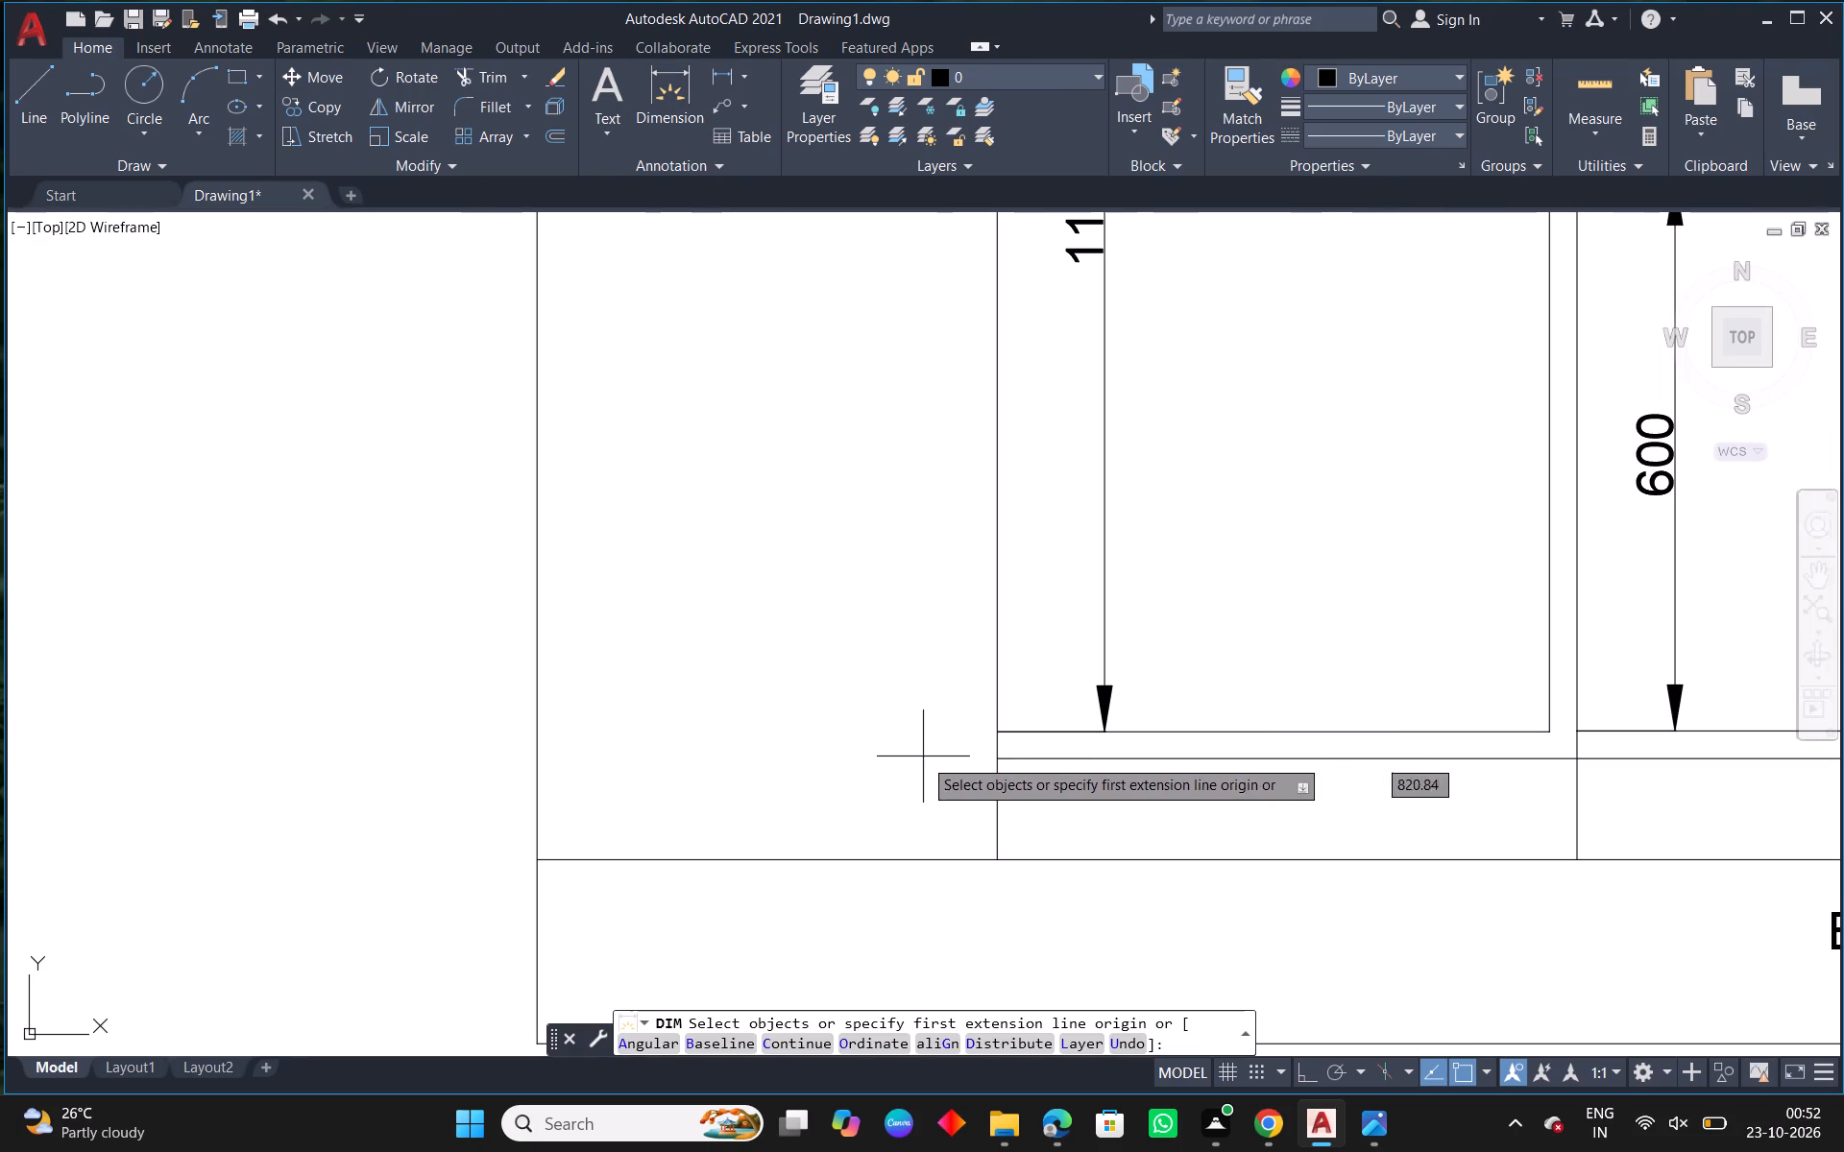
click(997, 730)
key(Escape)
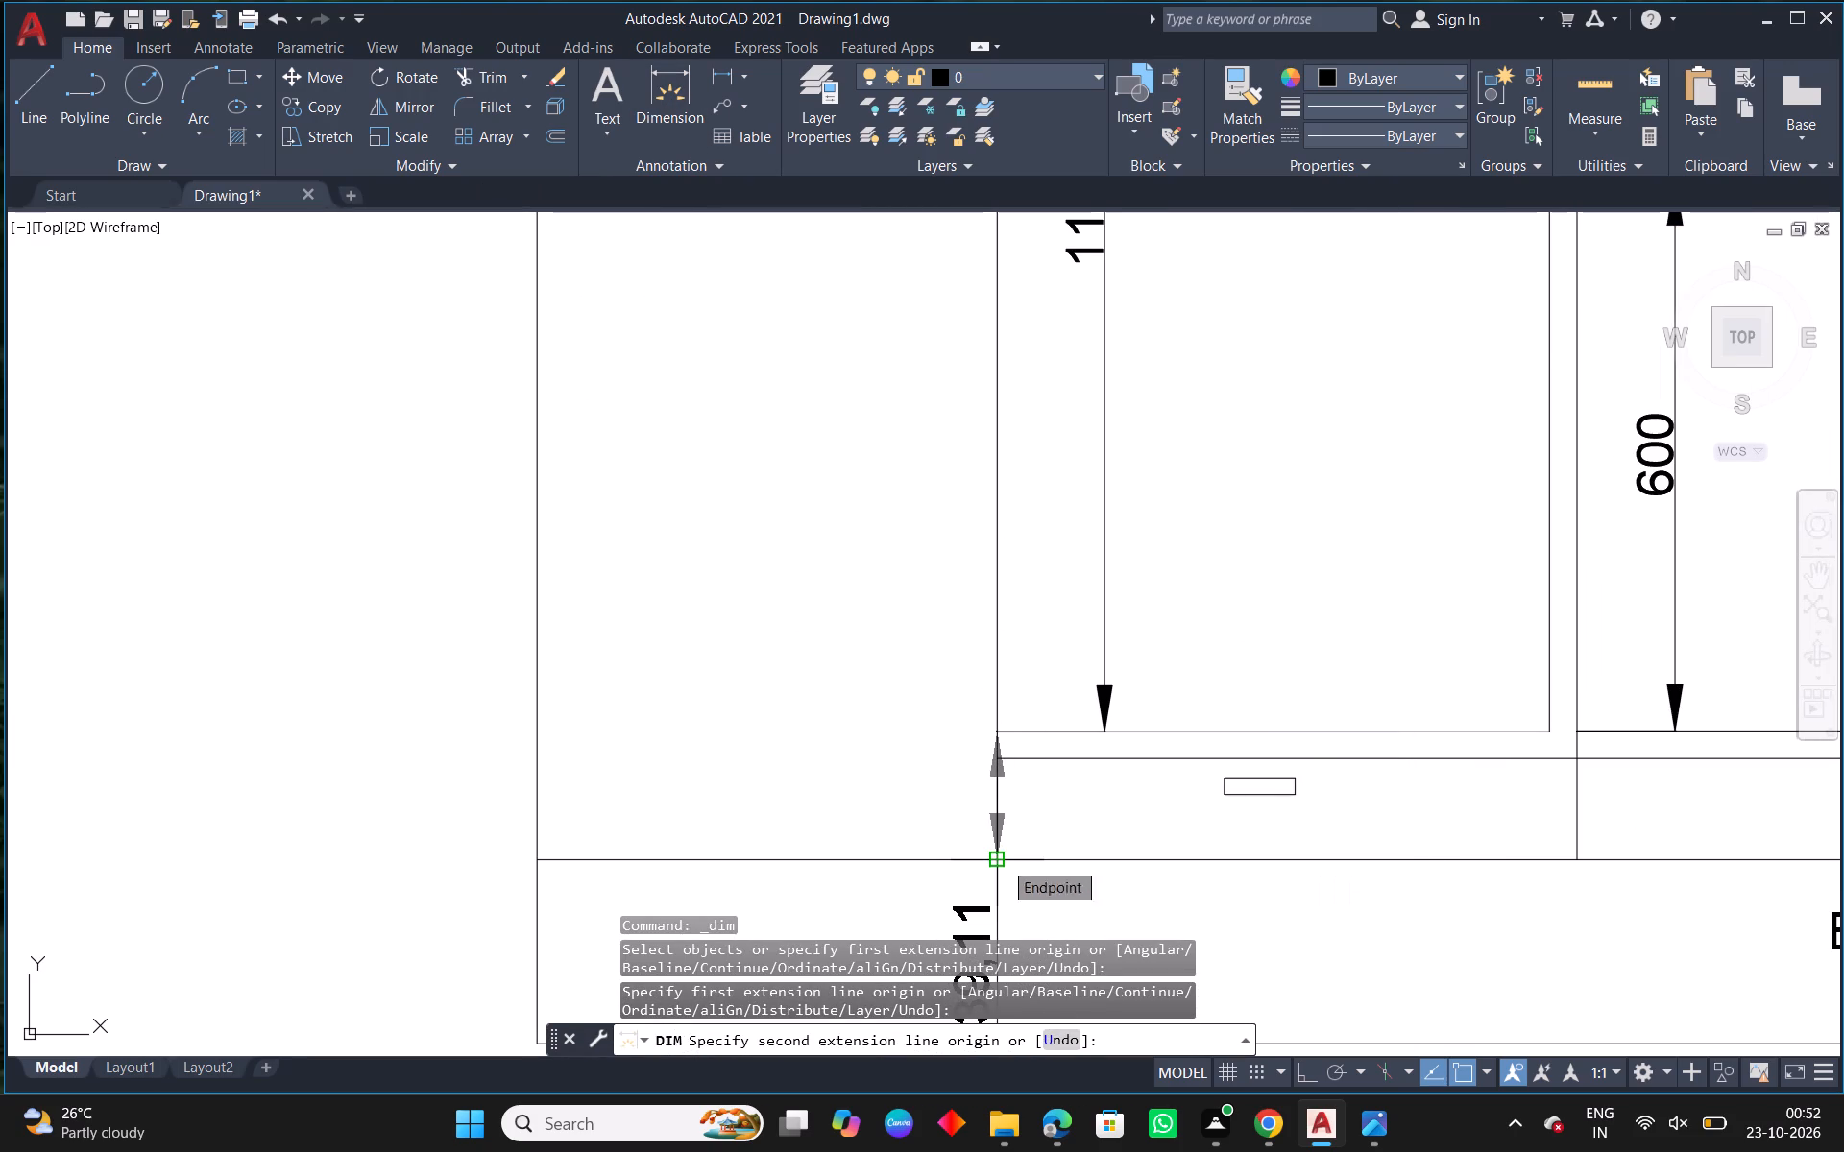
Dimension the height of the EXTENDED base strip, placing the vertical dimension just outside the unit's left edge.
middle_drag(767, 709, 785, 533)
scroll(785, 533, down, 1)
right_click(754, 502)
click(839, 516)
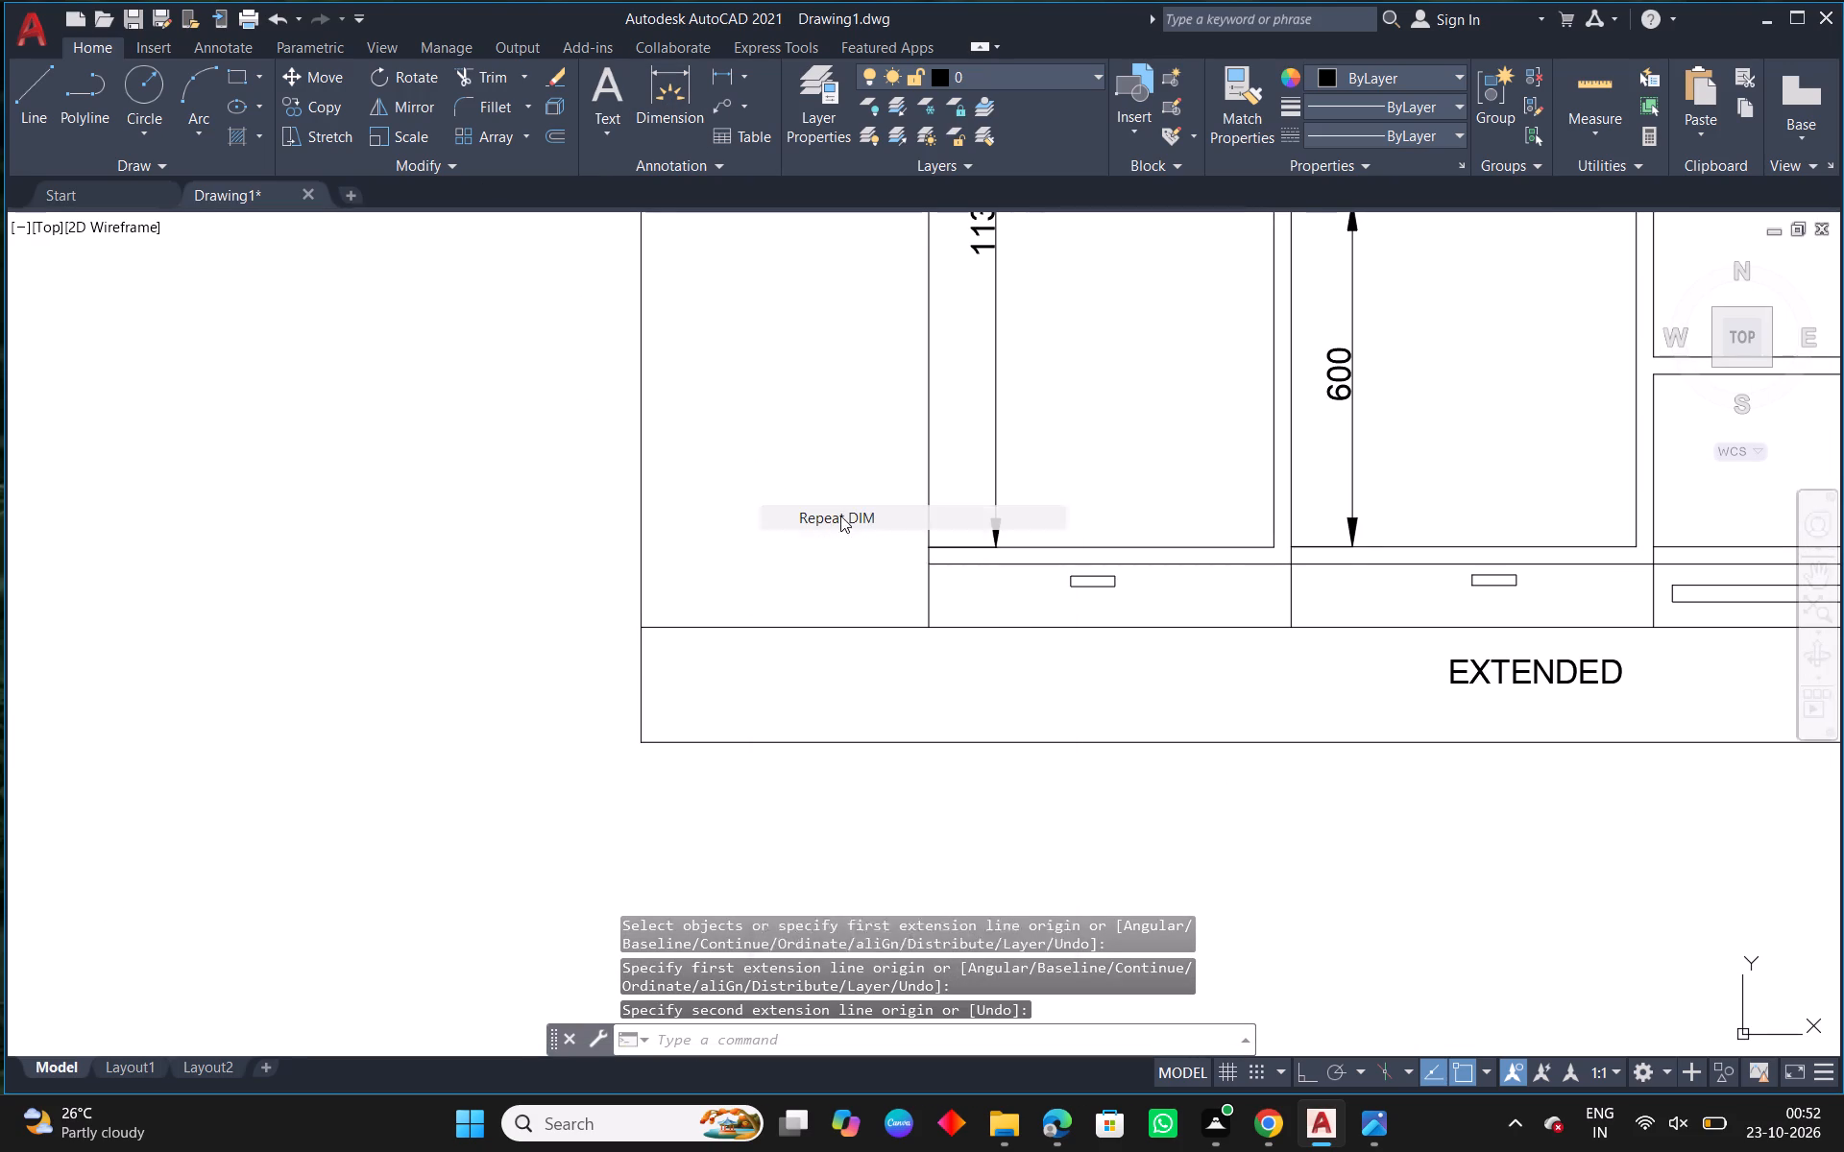
click(640, 738)
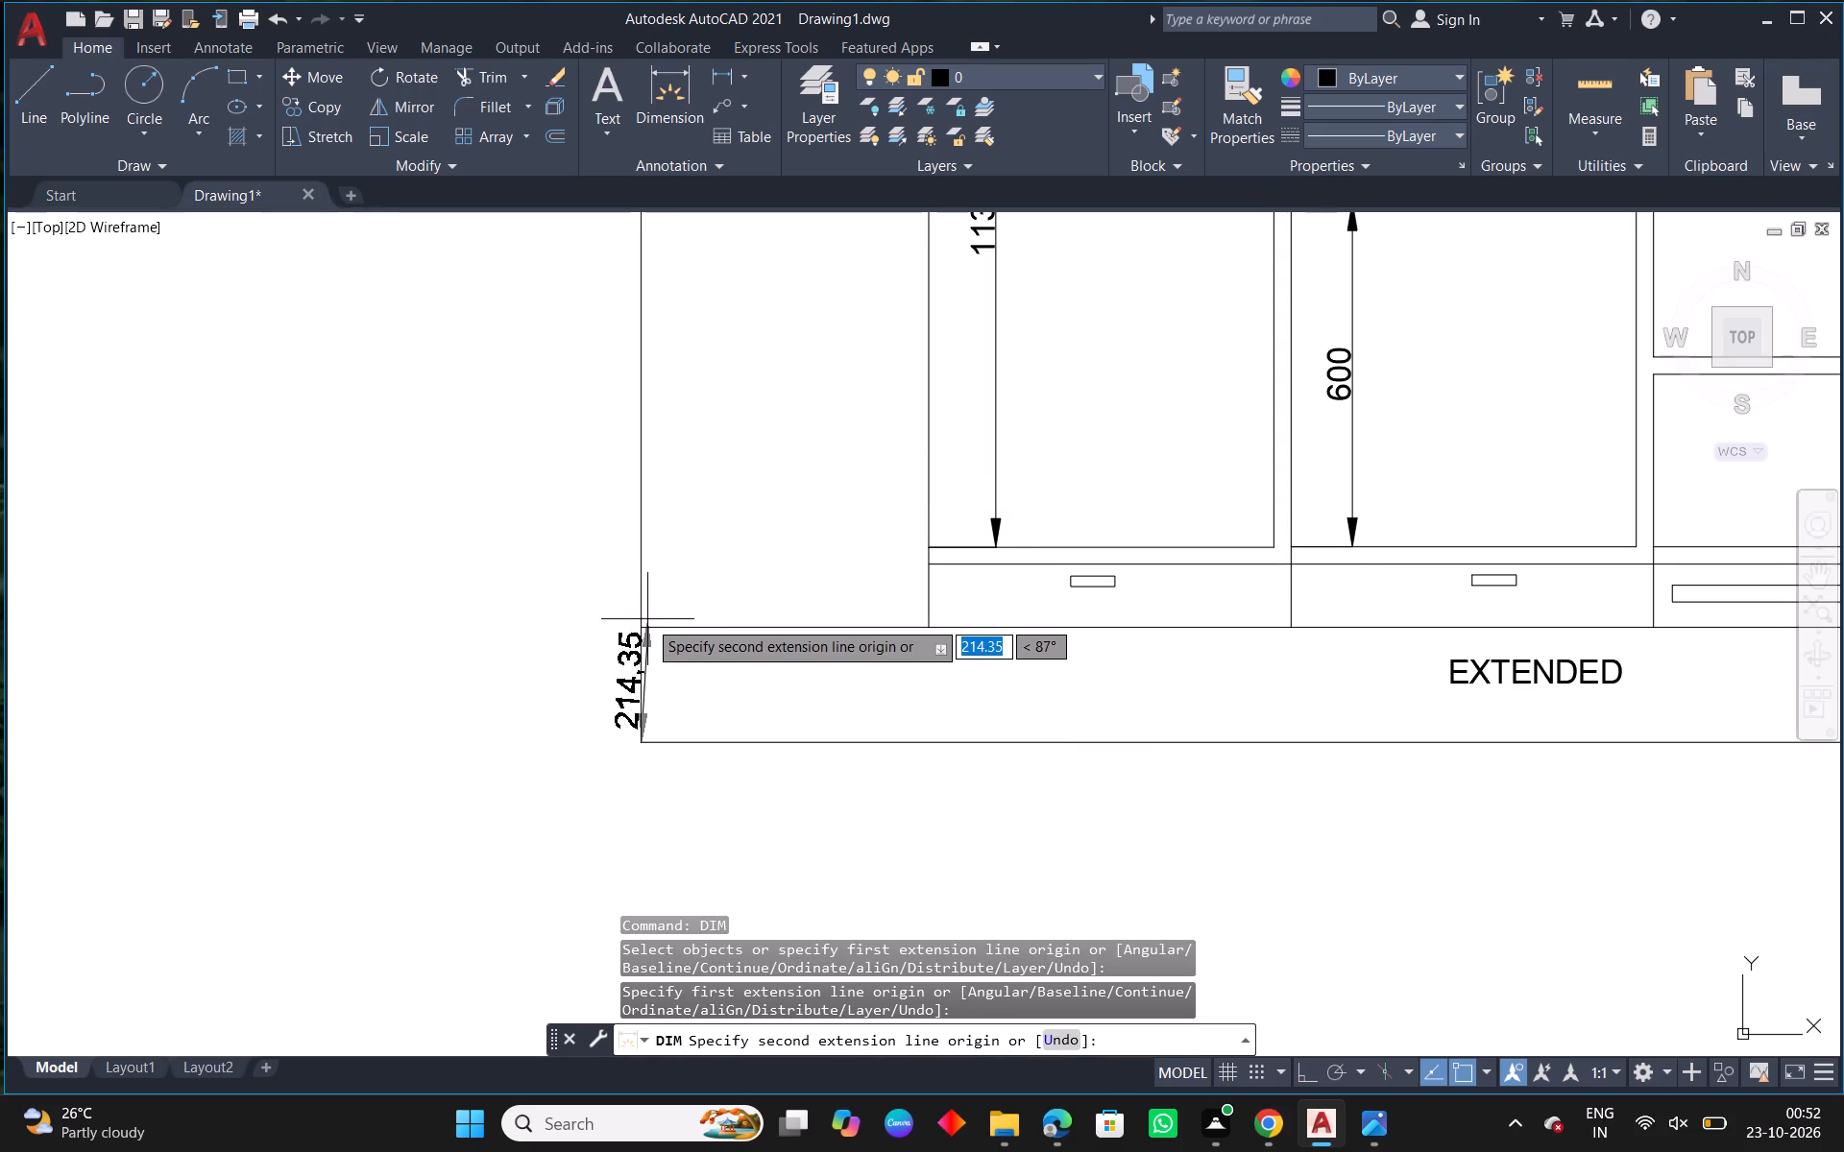
click(641, 623)
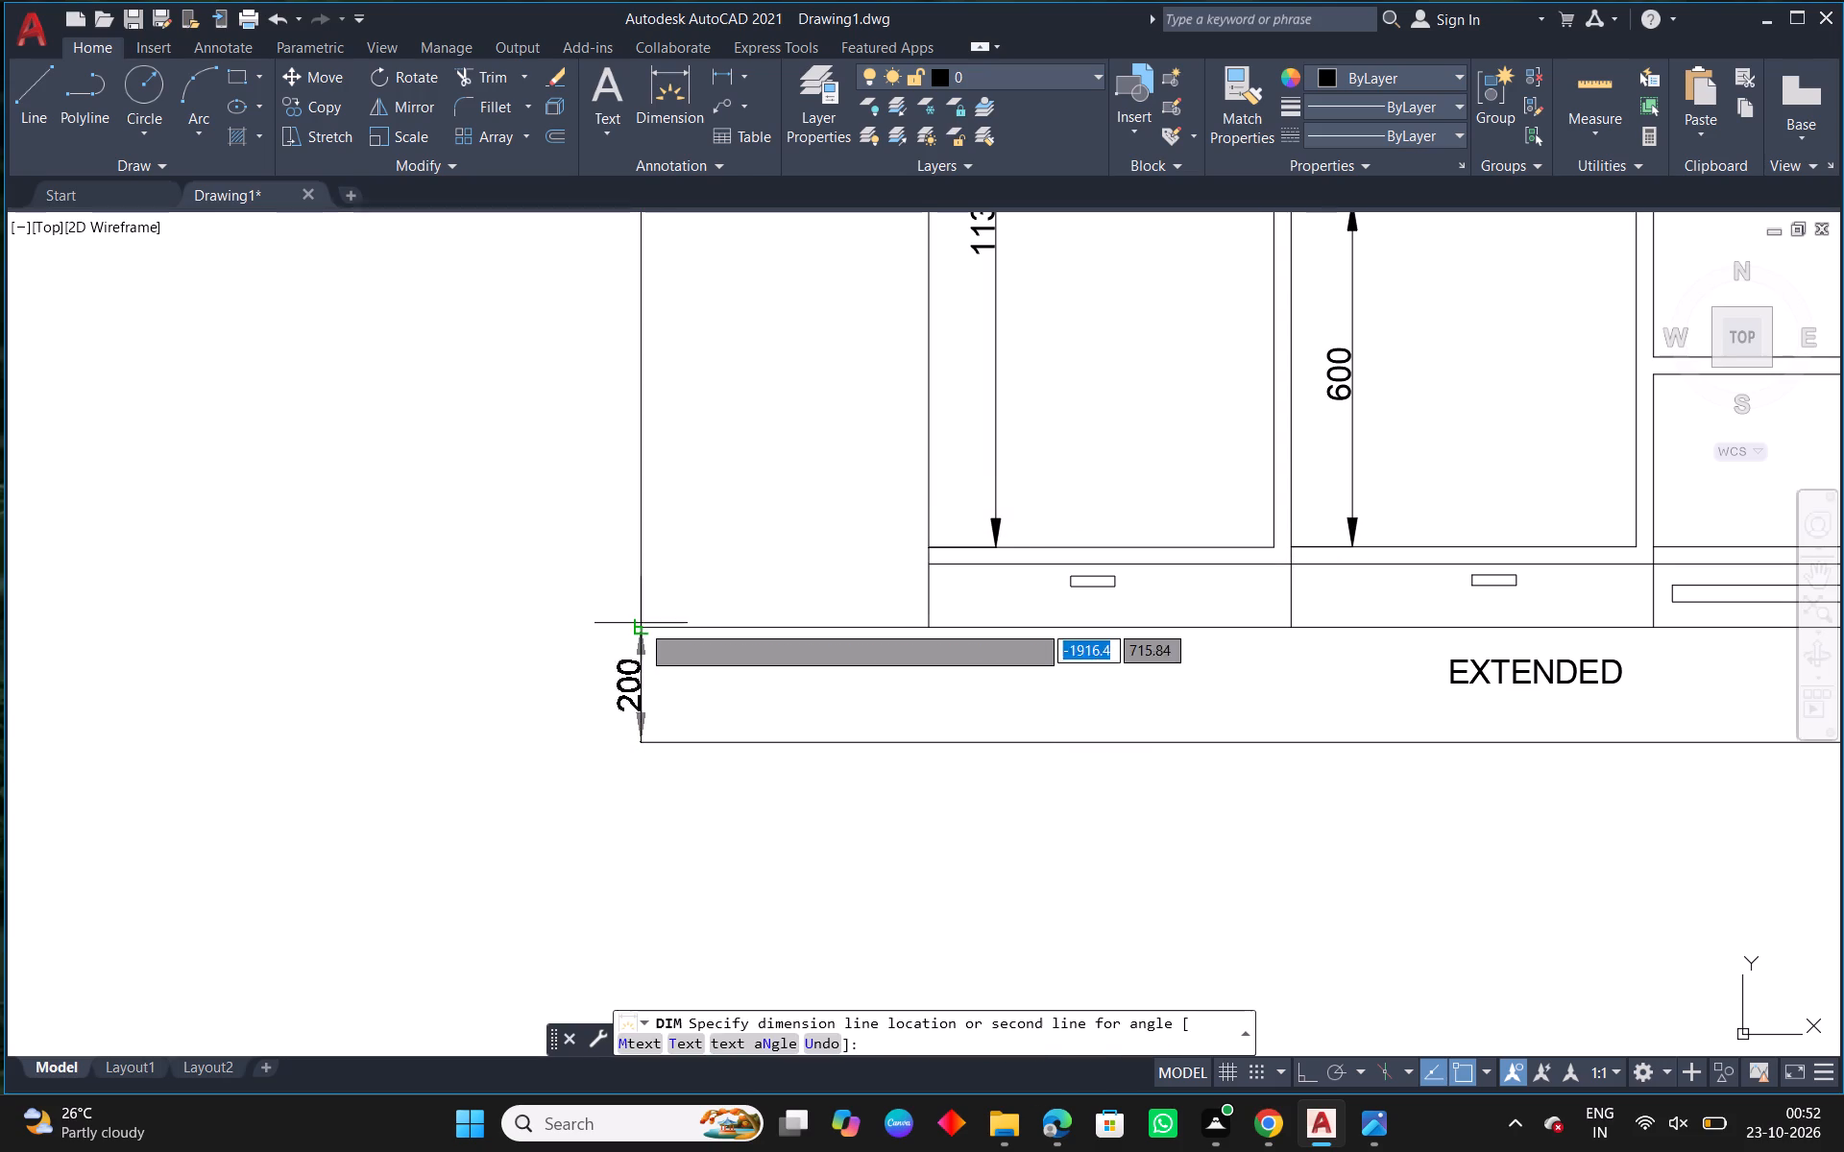
click(601, 621)
key(Escape)
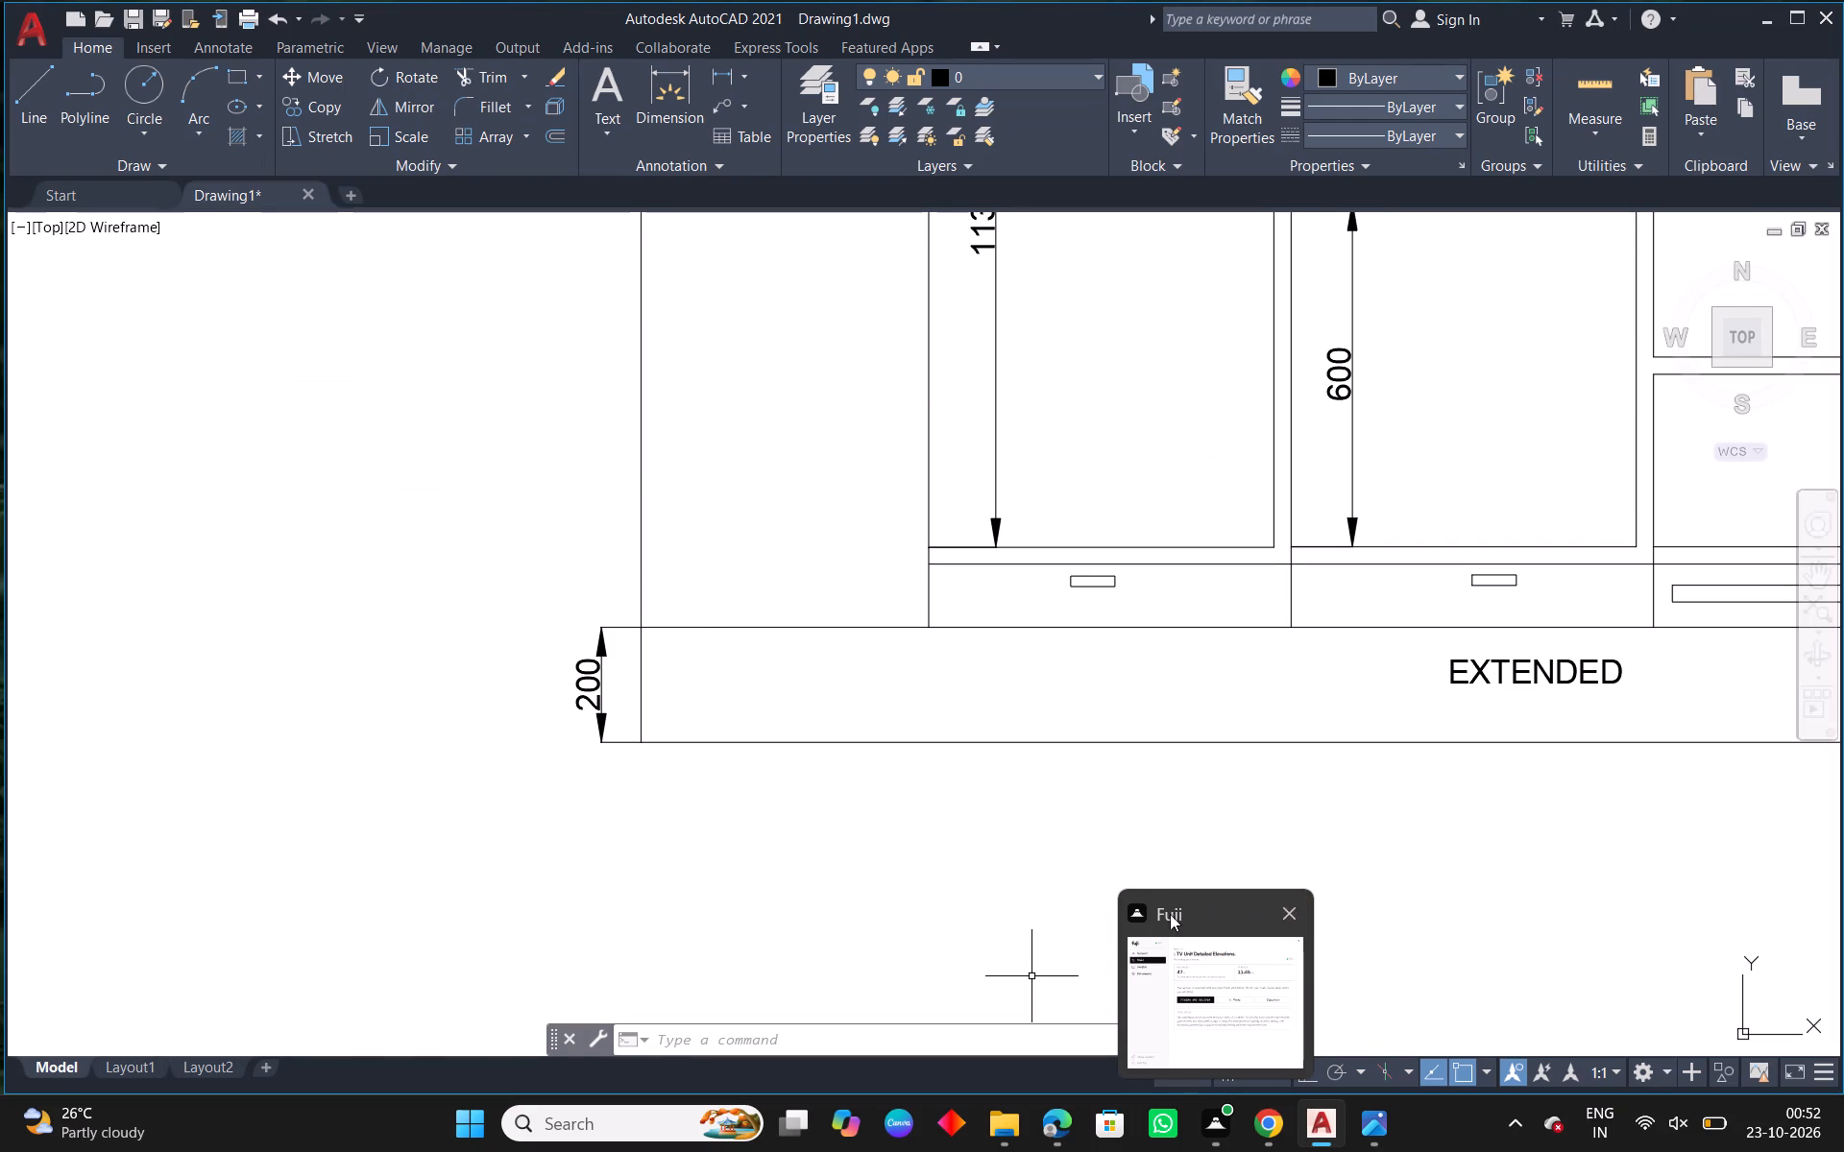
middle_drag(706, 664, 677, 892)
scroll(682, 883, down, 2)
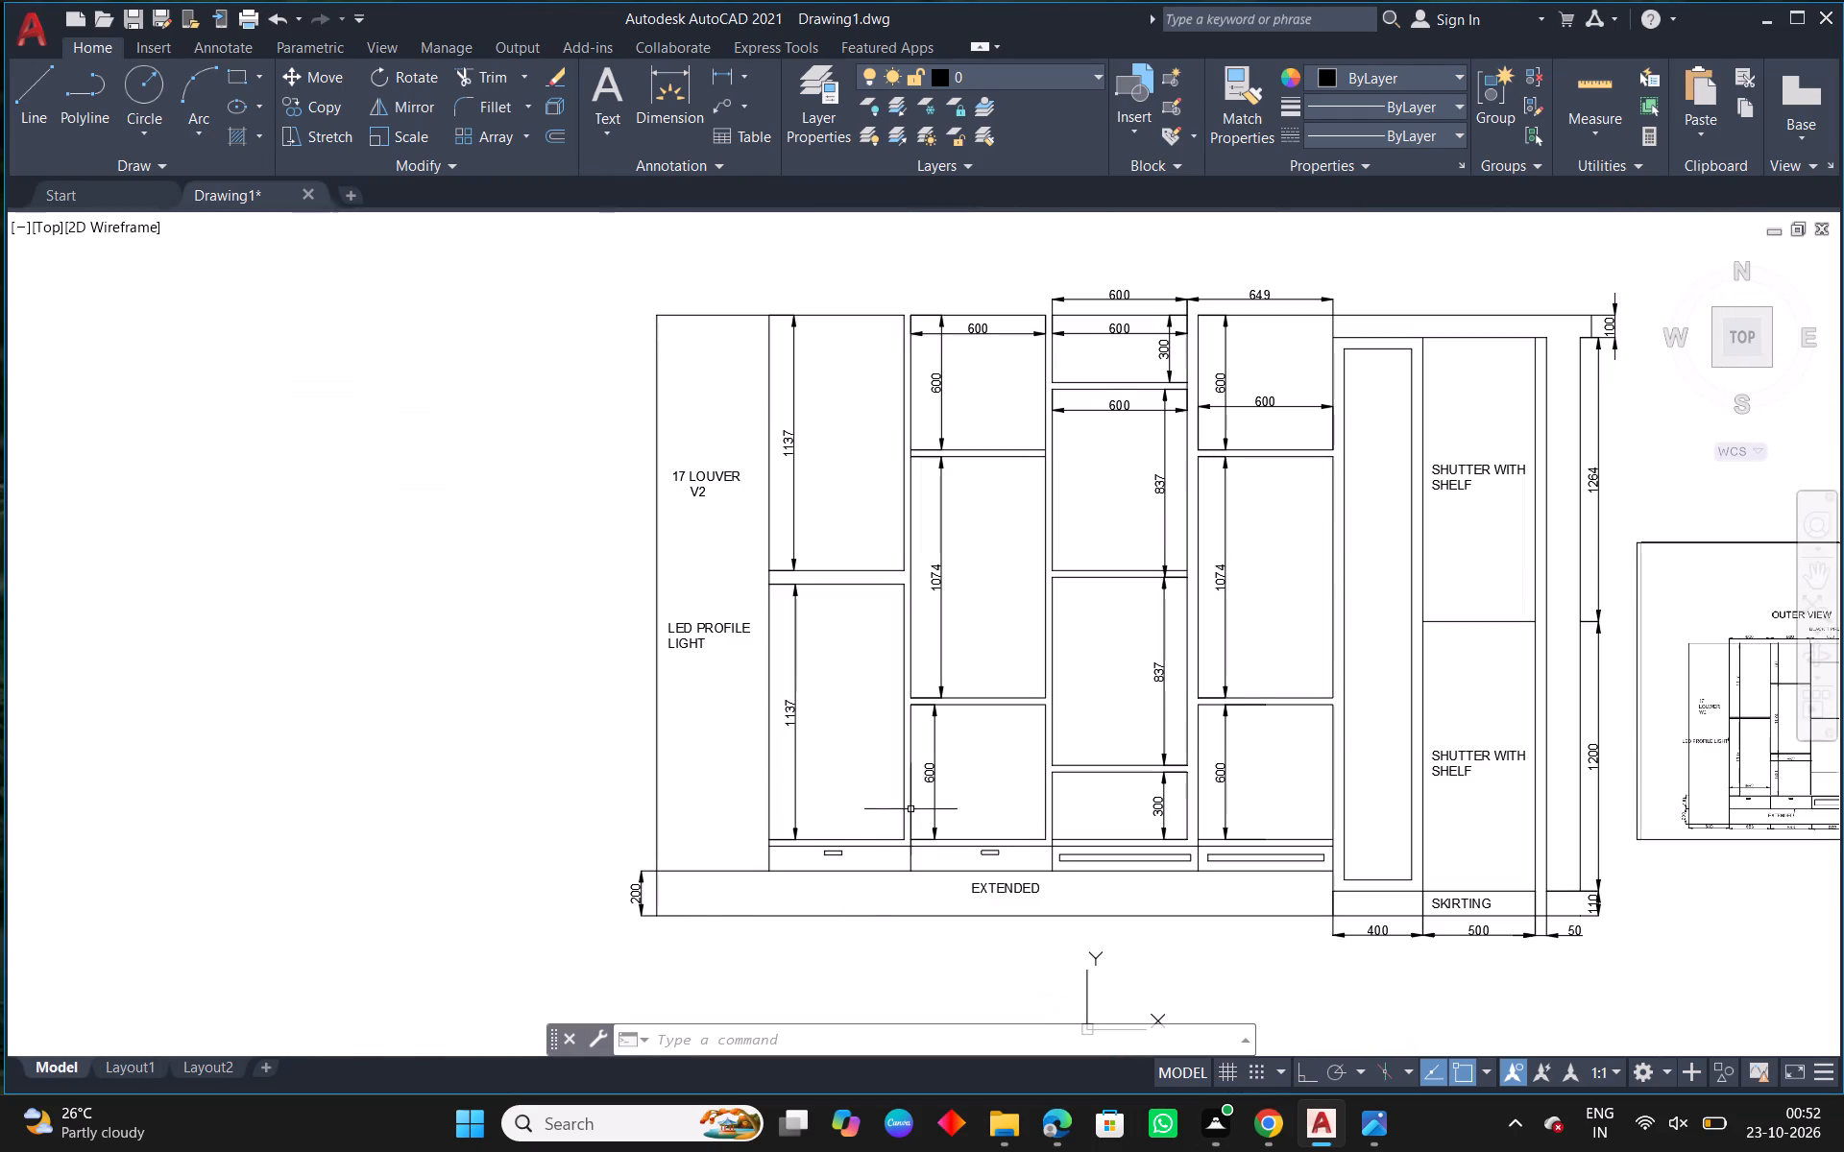
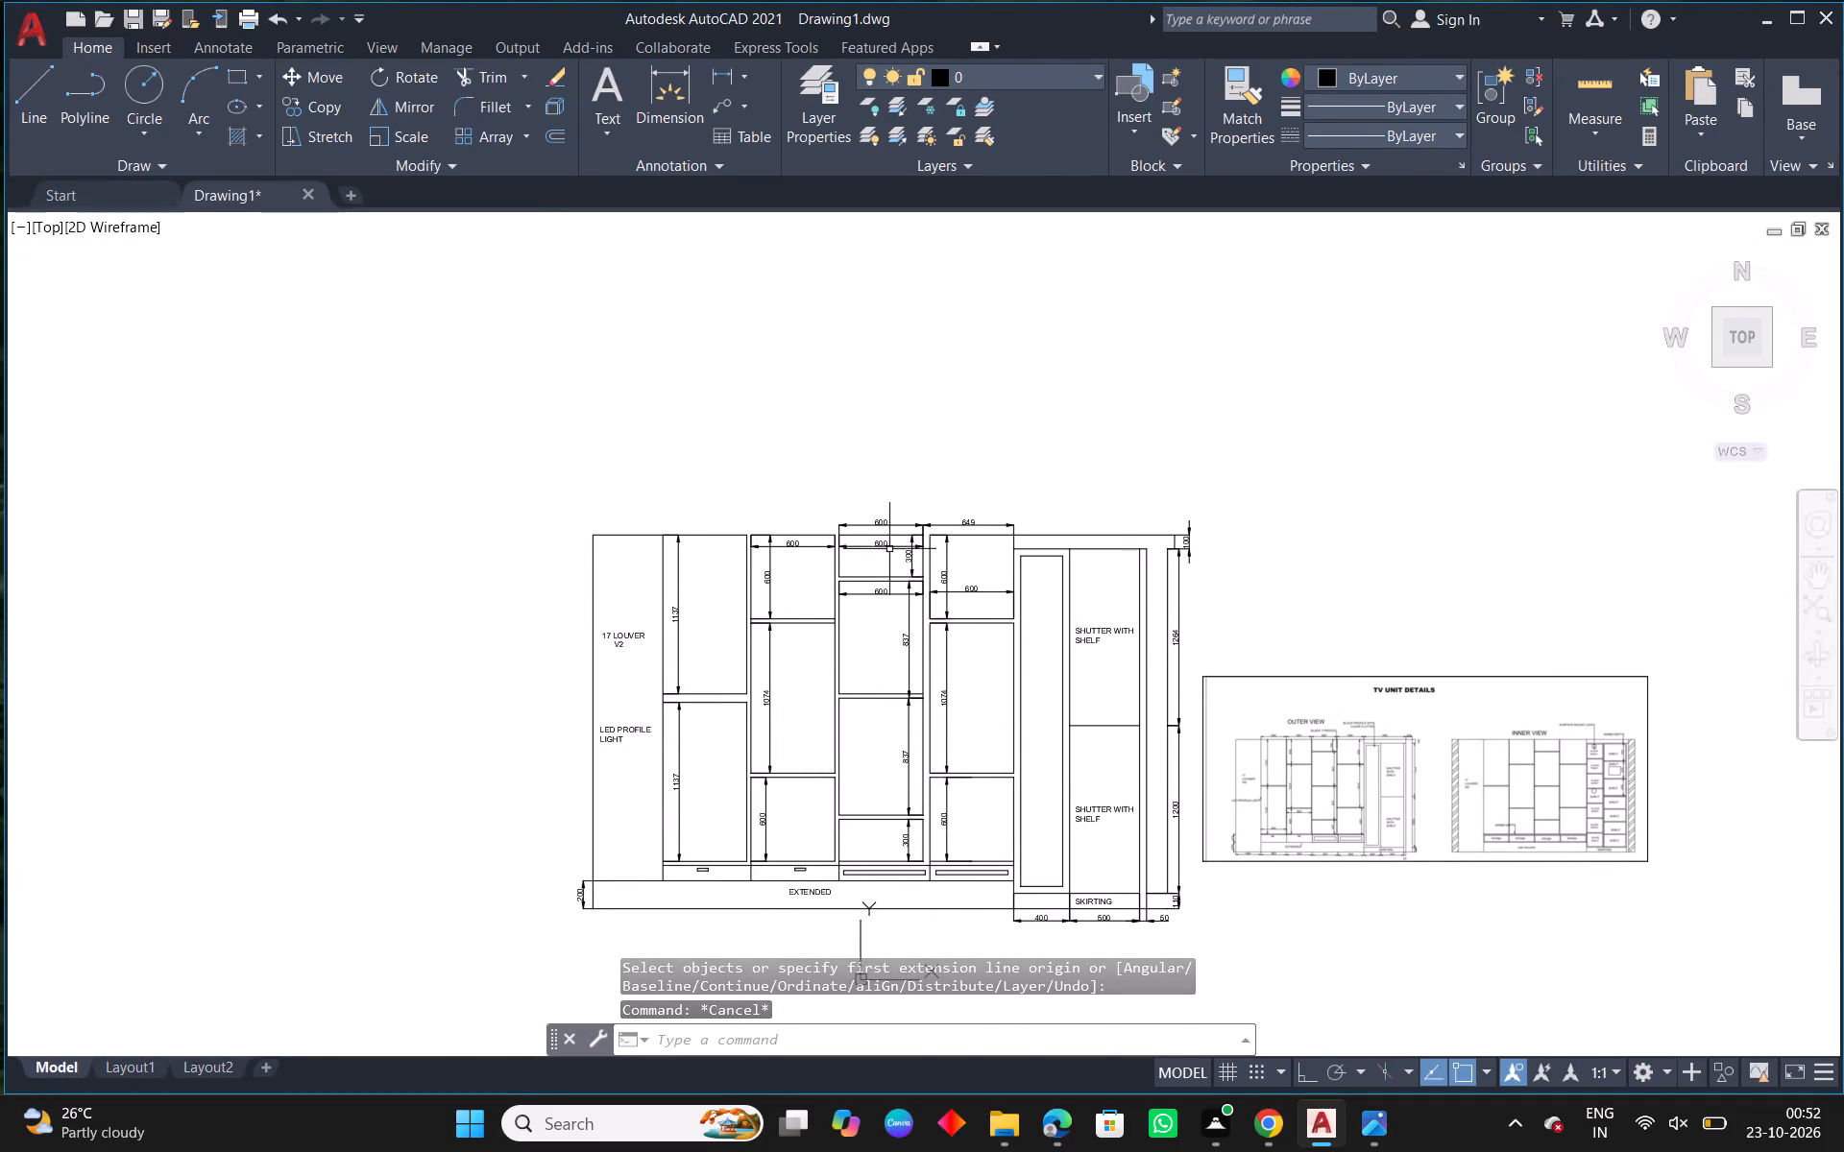
Copy the "17 LOUVER V2" label to the empty space above the 600 mm dimension over the middle column.
scroll(876, 506, up, 2)
scroll(1003, 622, down, 2)
click(699, 712)
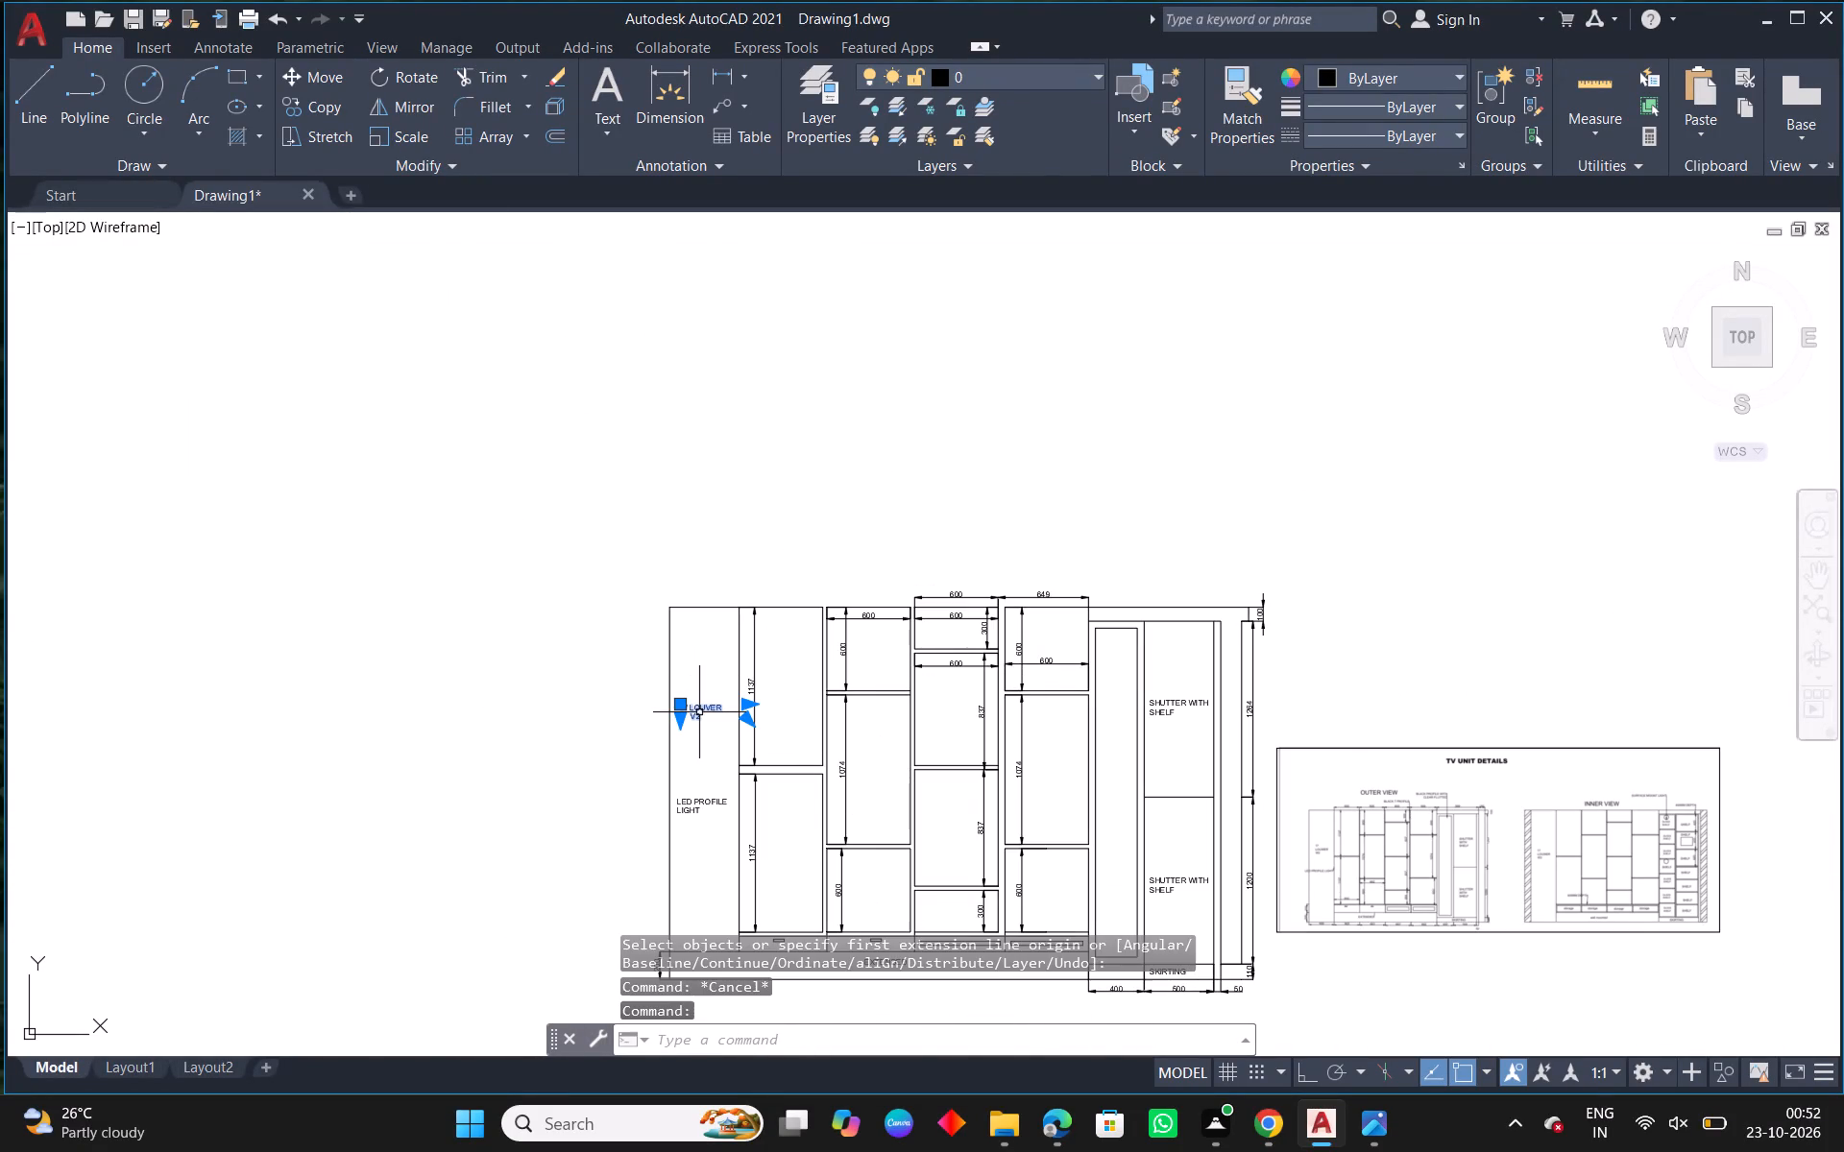
text(CO)
key(space)
click(699, 712)
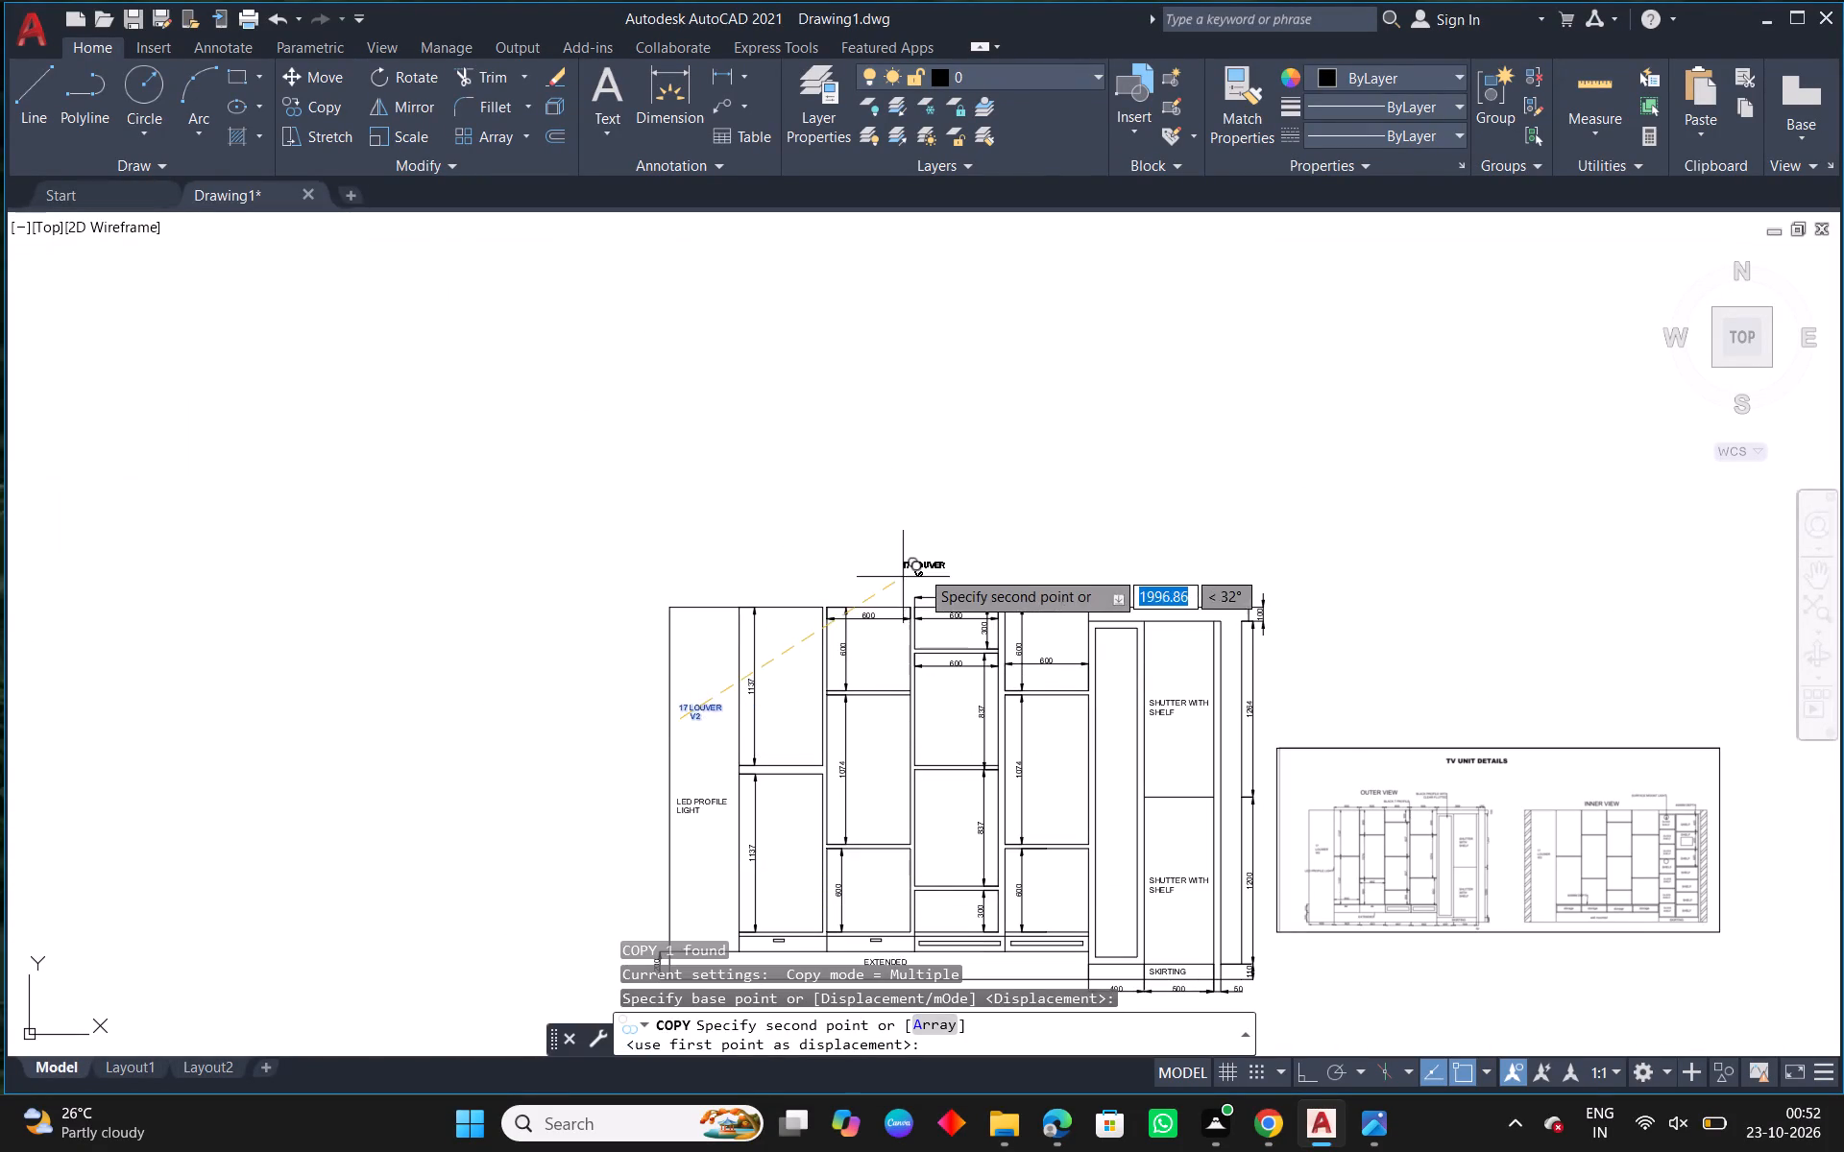
scroll(940, 556, up, 2)
click(940, 615)
key(Escape)
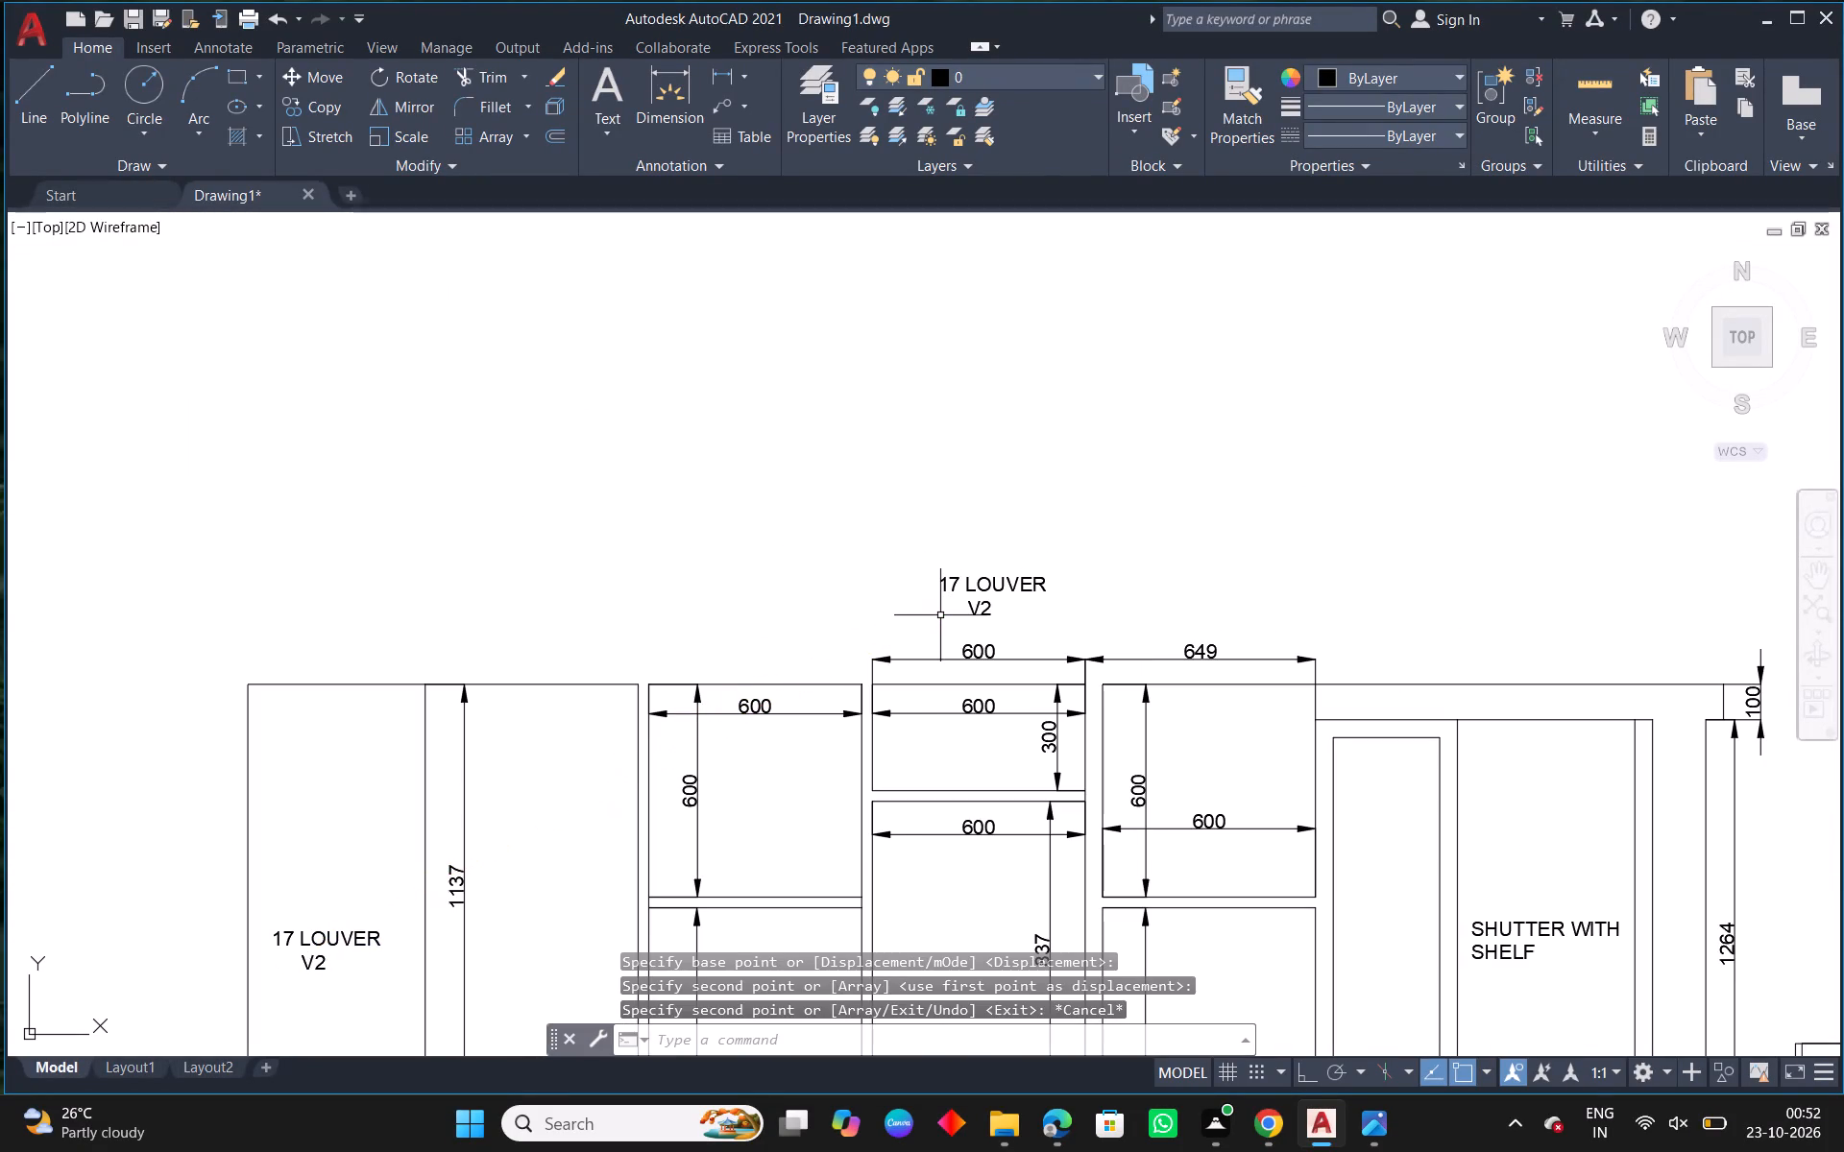
Change the text of the copied label above the elevation to "OUTER VIEW".
text(ED)
key(space)
click(965, 613)
click(973, 609)
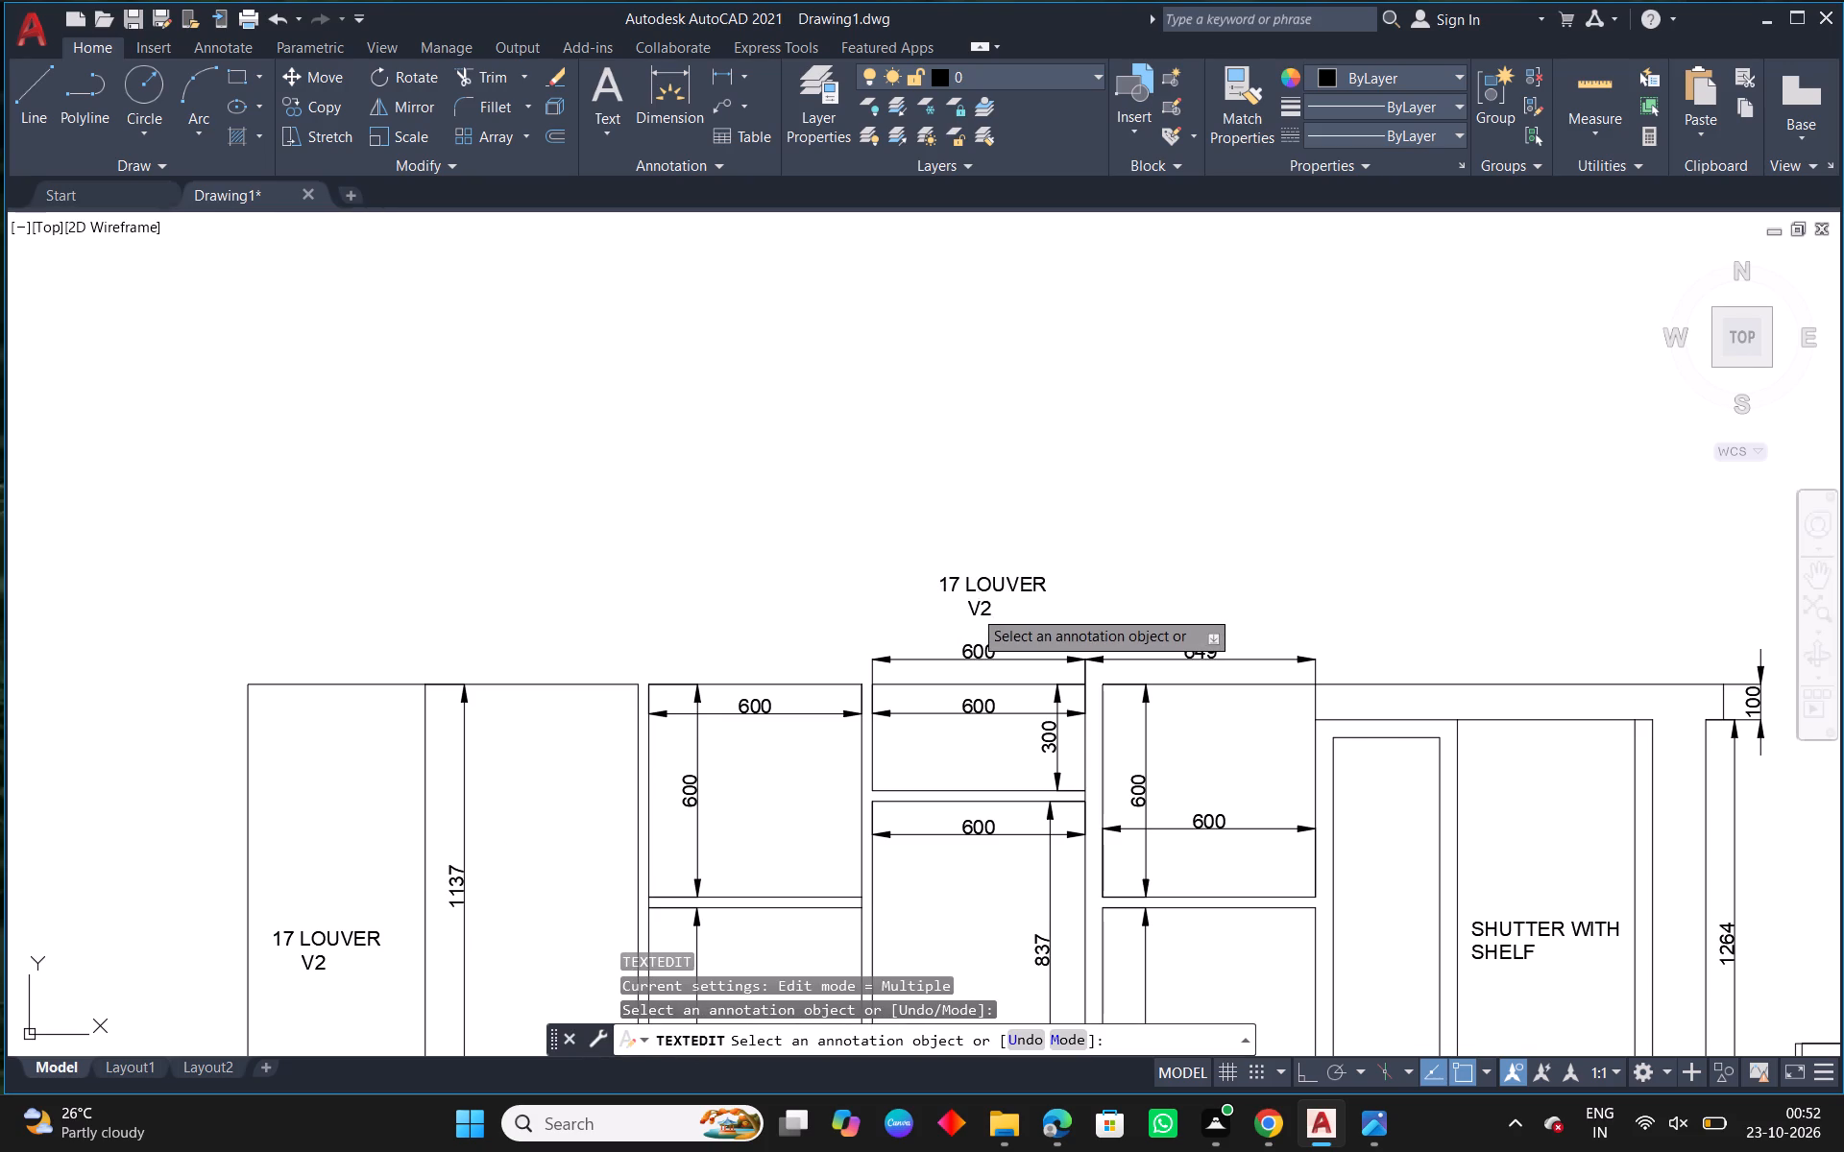
drag(1015, 613, 930, 588)
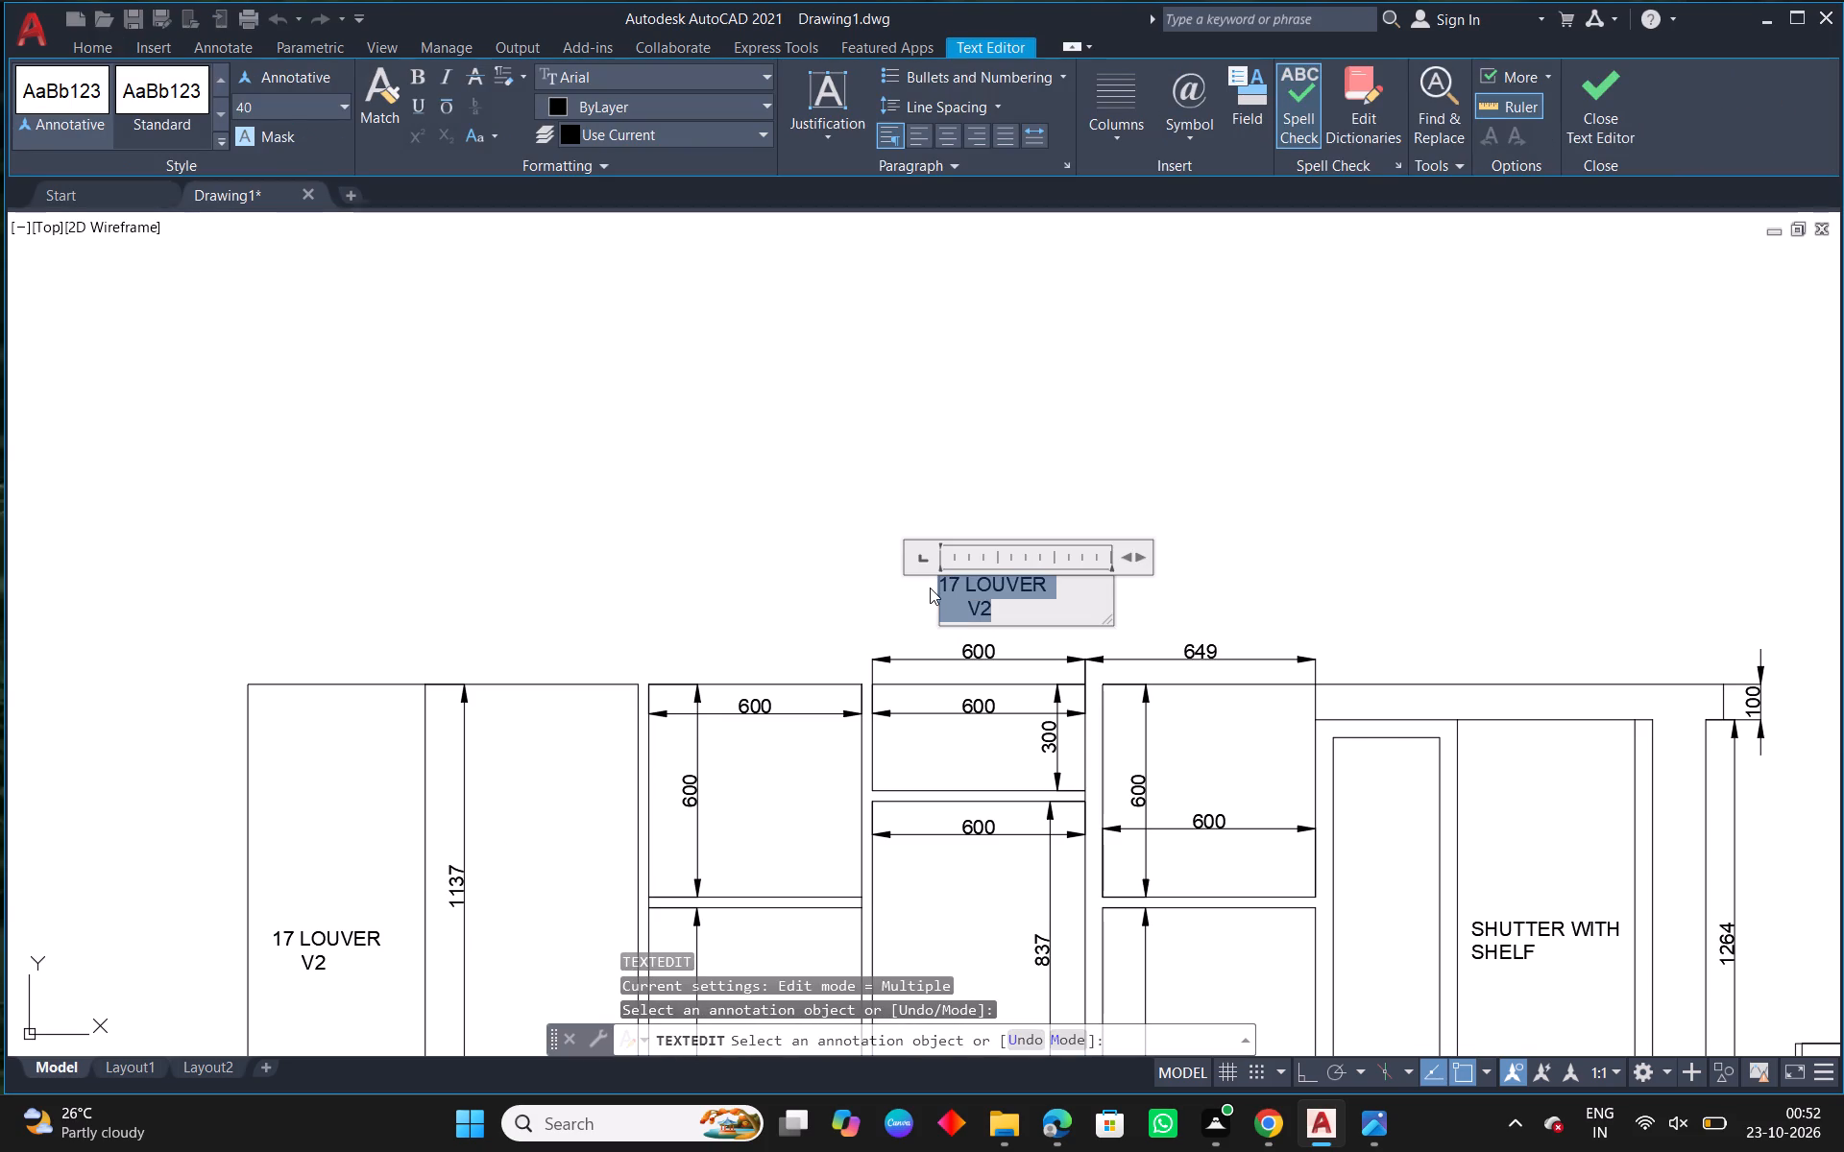
key(BackSpace)
key(o)
key(i)
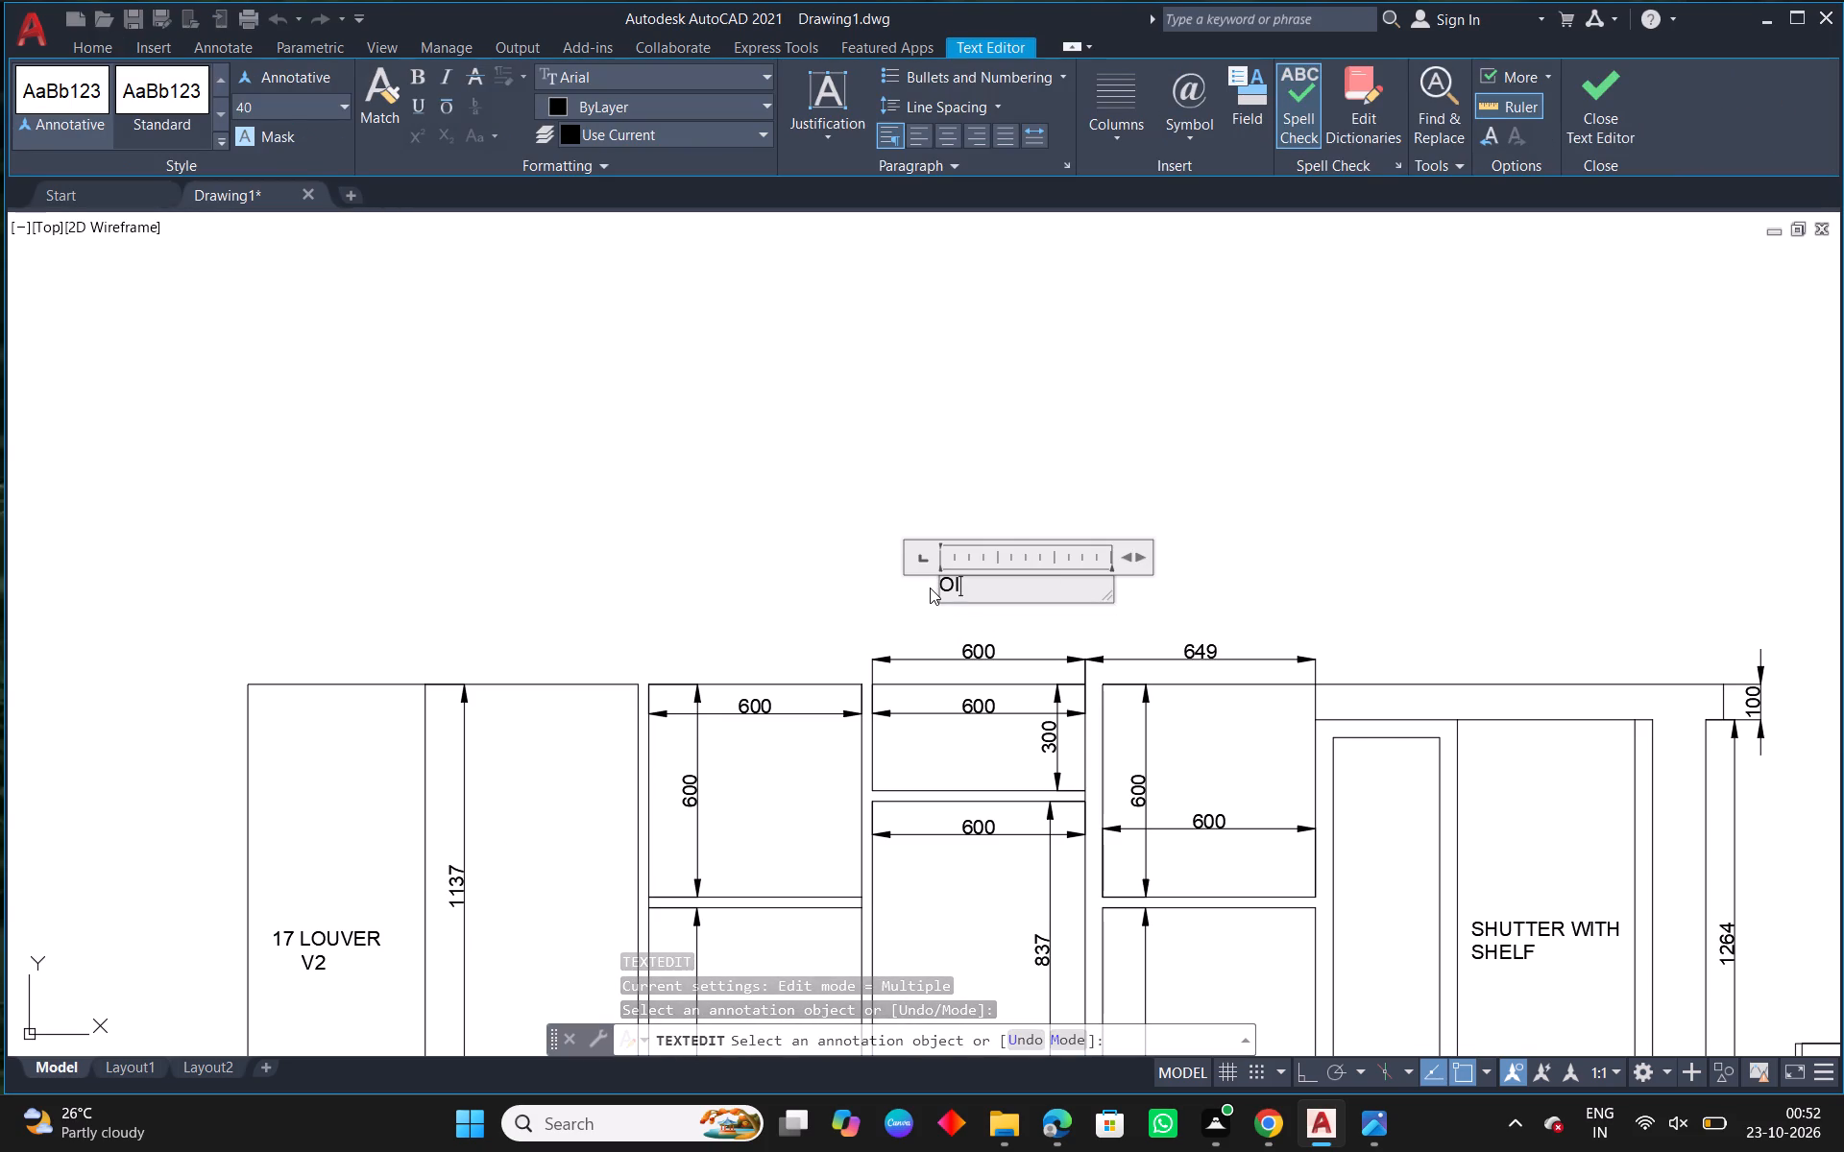
key(BackSpace)
text(UTER VIEW)
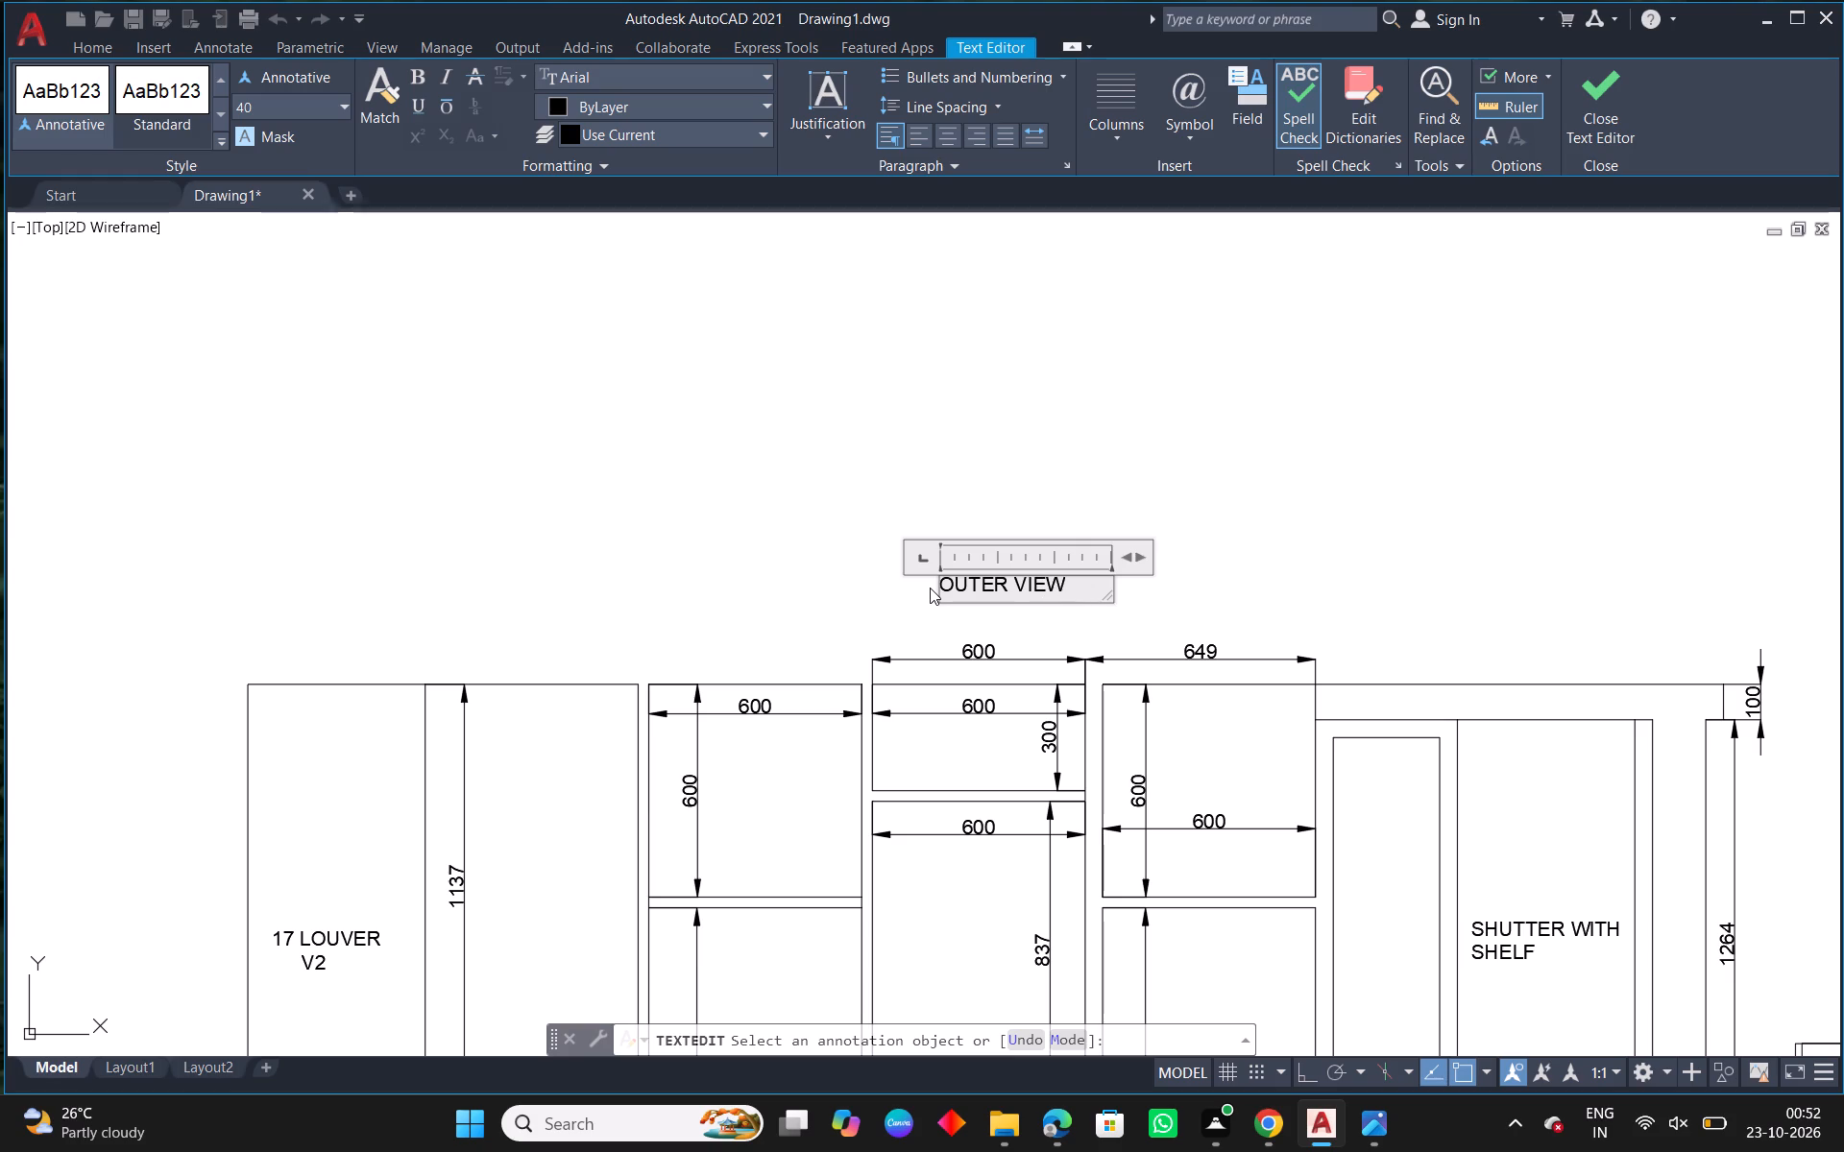
click(1379, 576)
key(Escape)
Set the text height of the "OUTER VIEW" title to 50.
scroll(989, 601, up, 1)
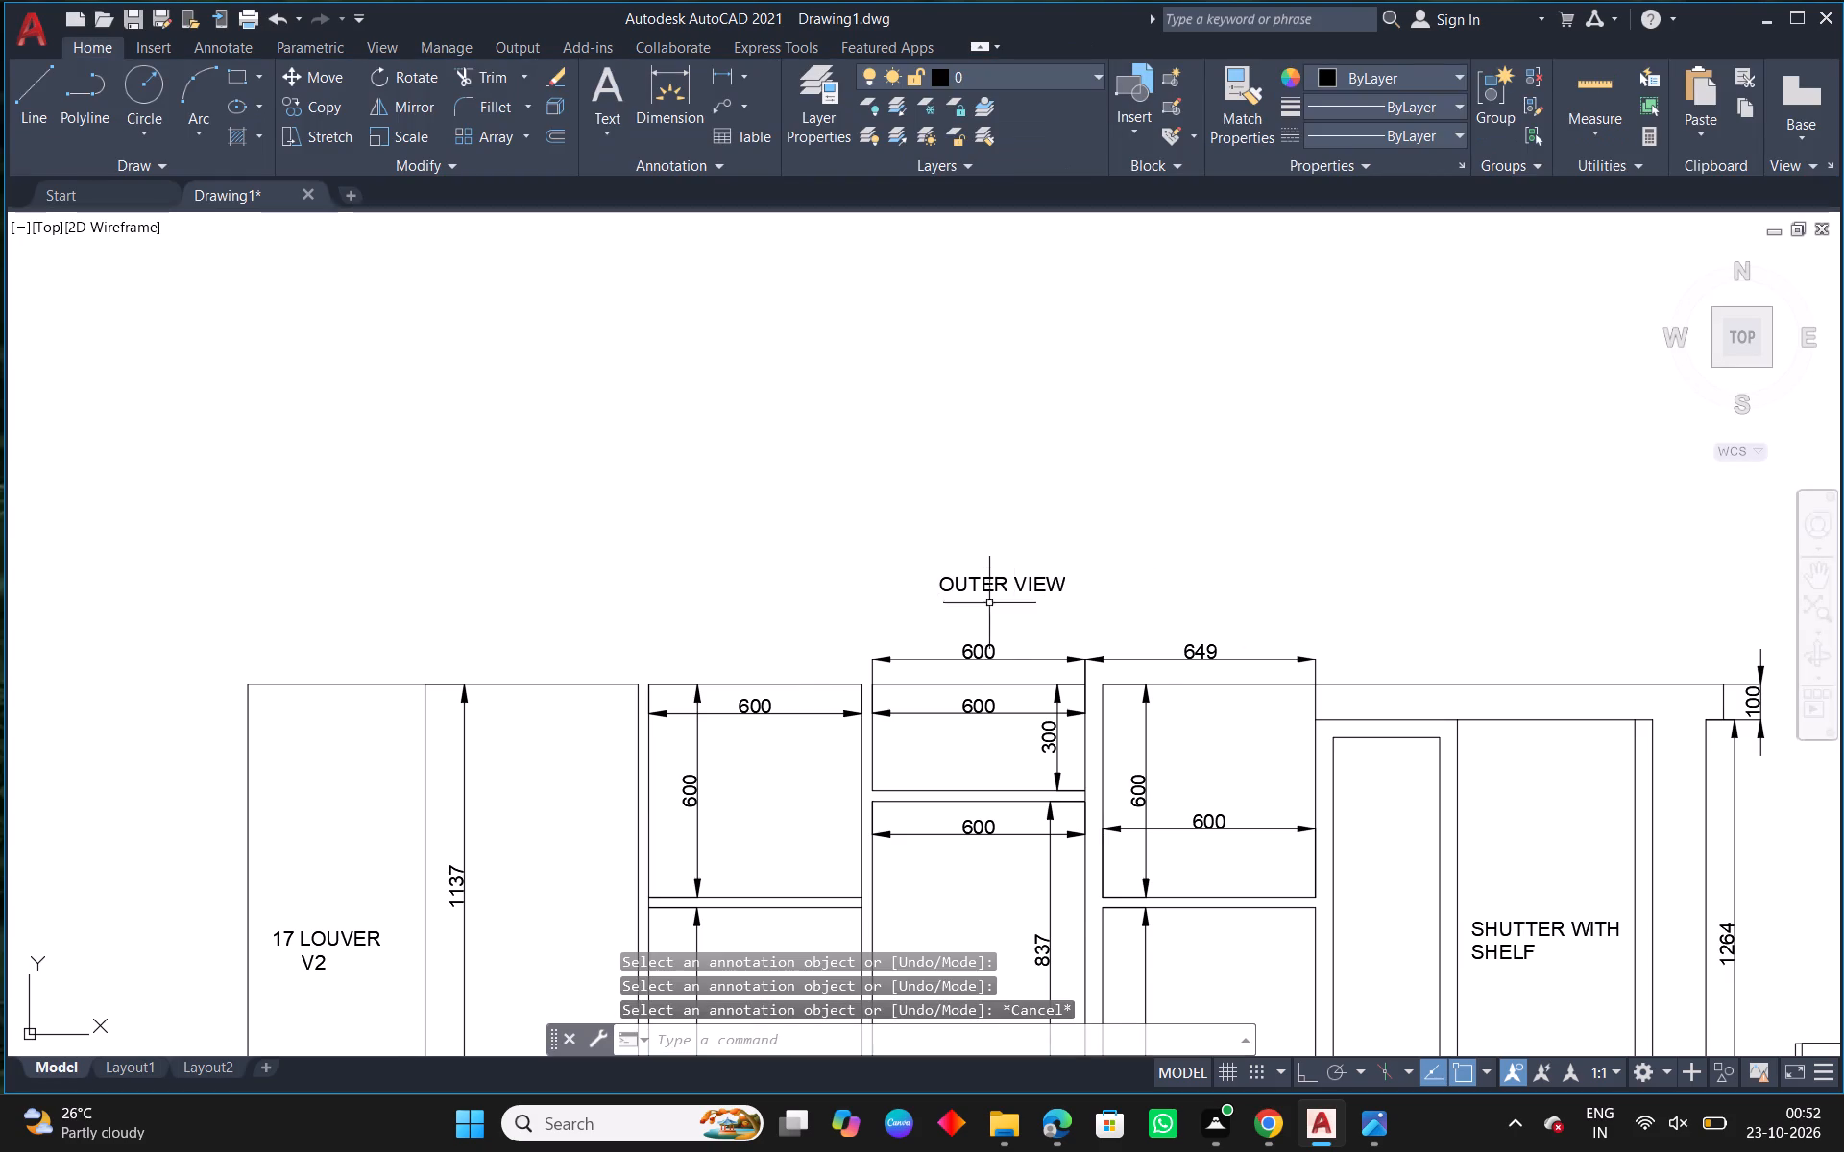
click(940, 581)
scroll(928, 588, up, 2)
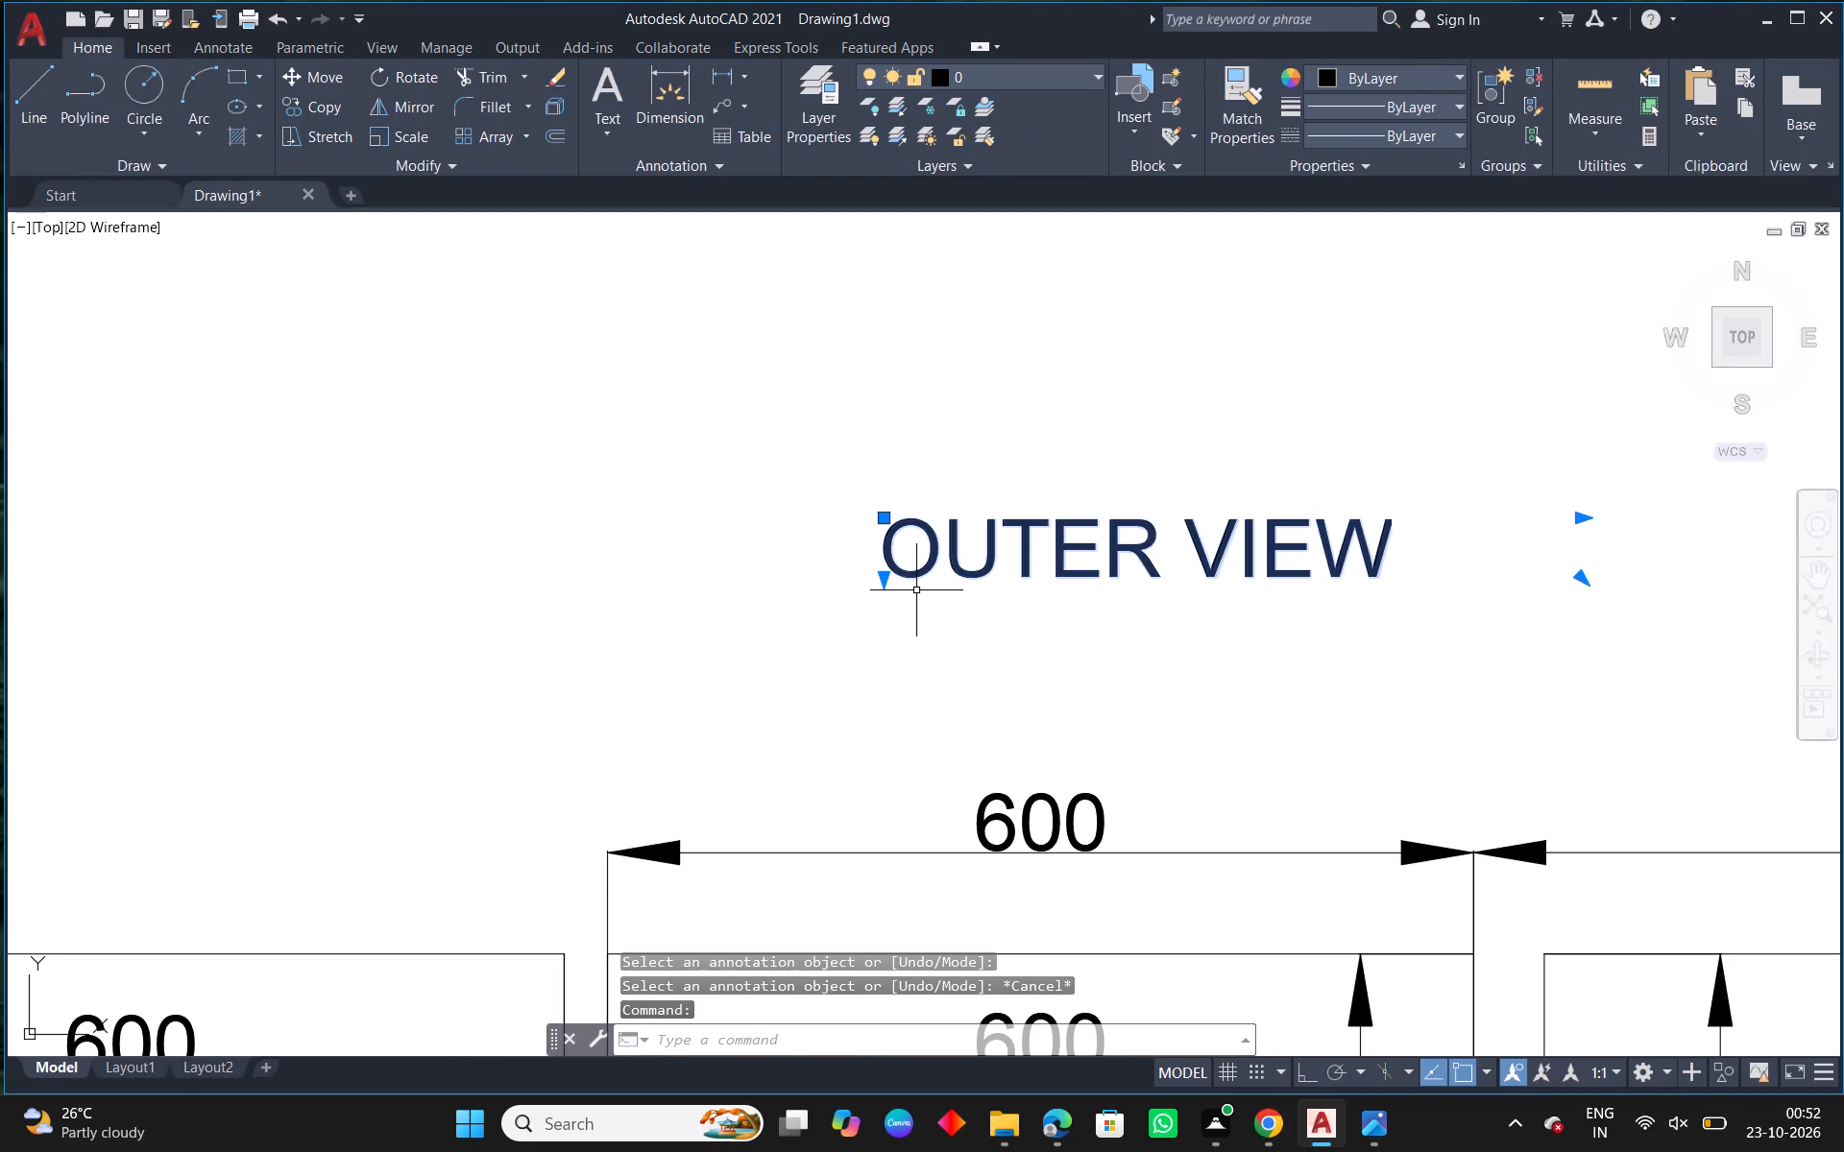
key(Escape)
key(ctrl+1)
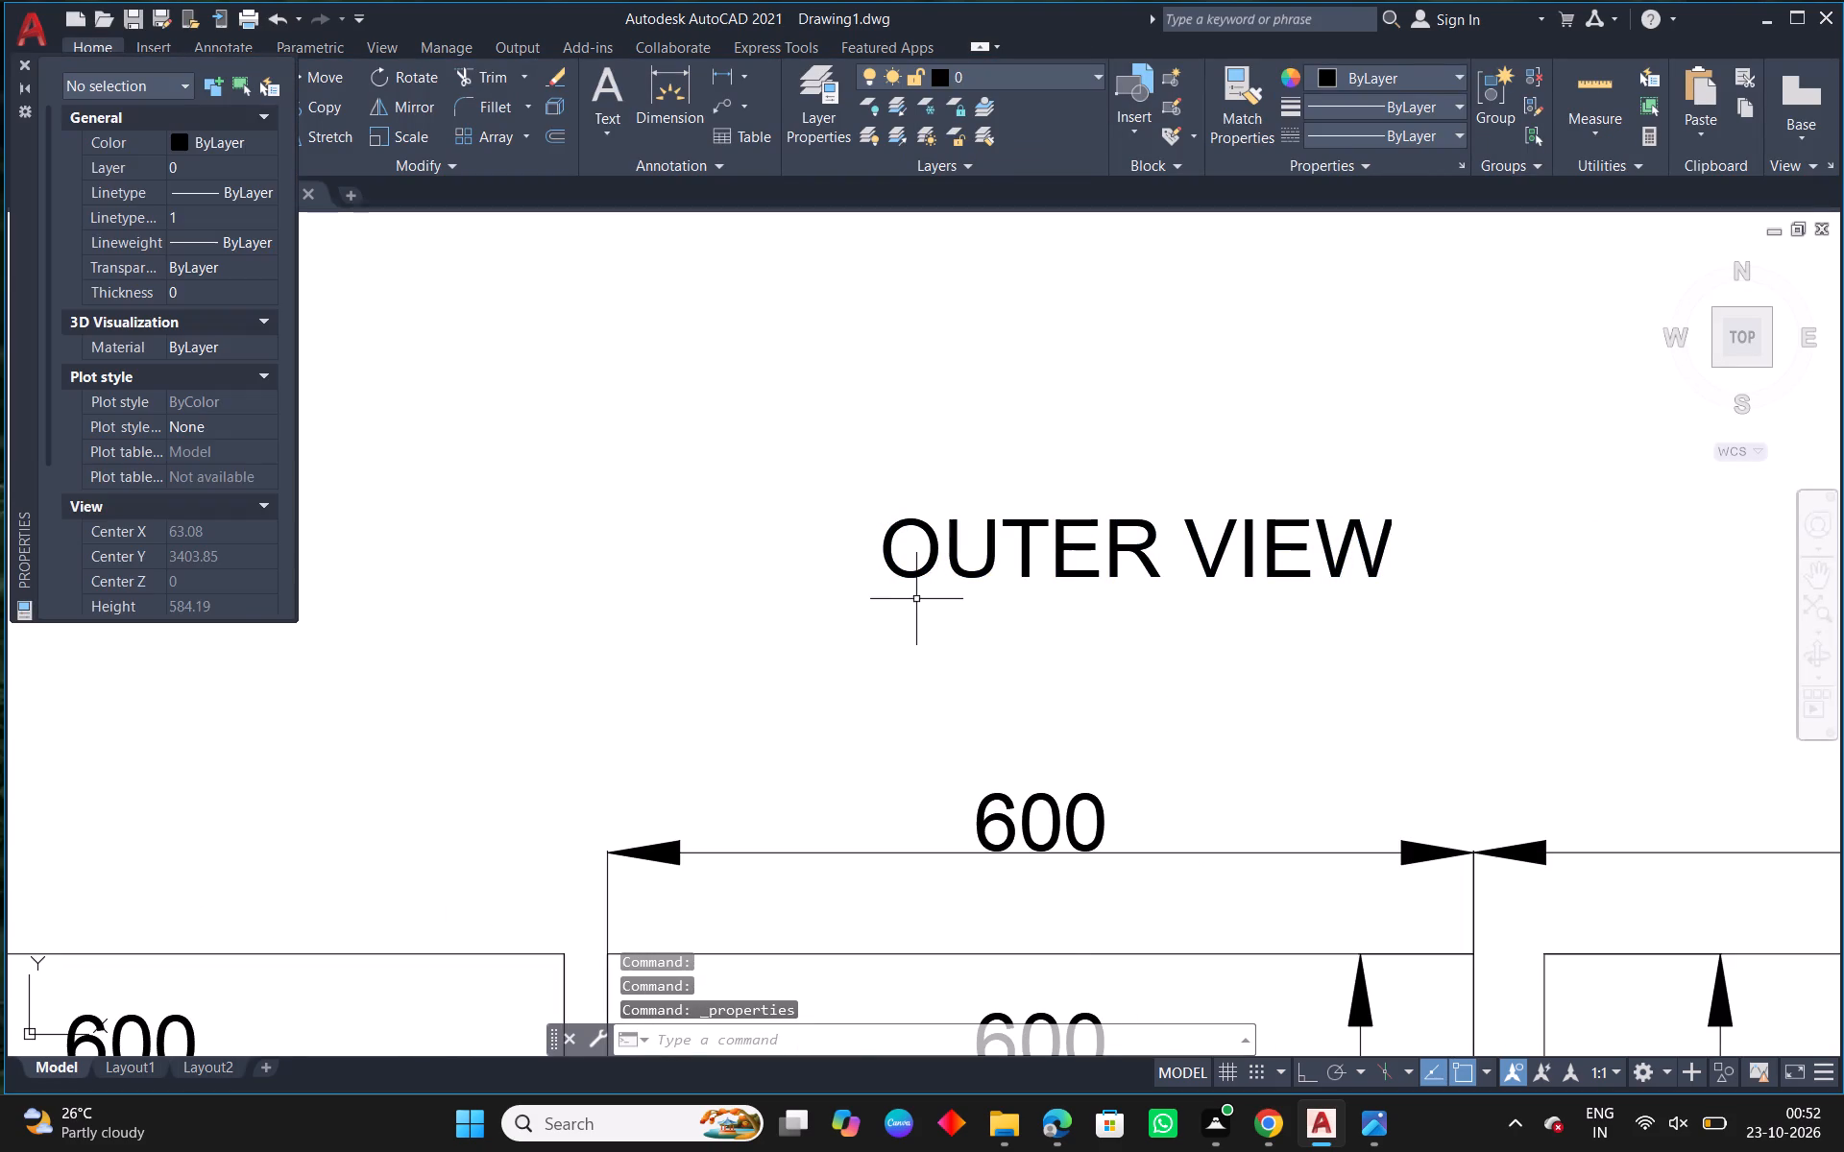
click(893, 589)
click(890, 562)
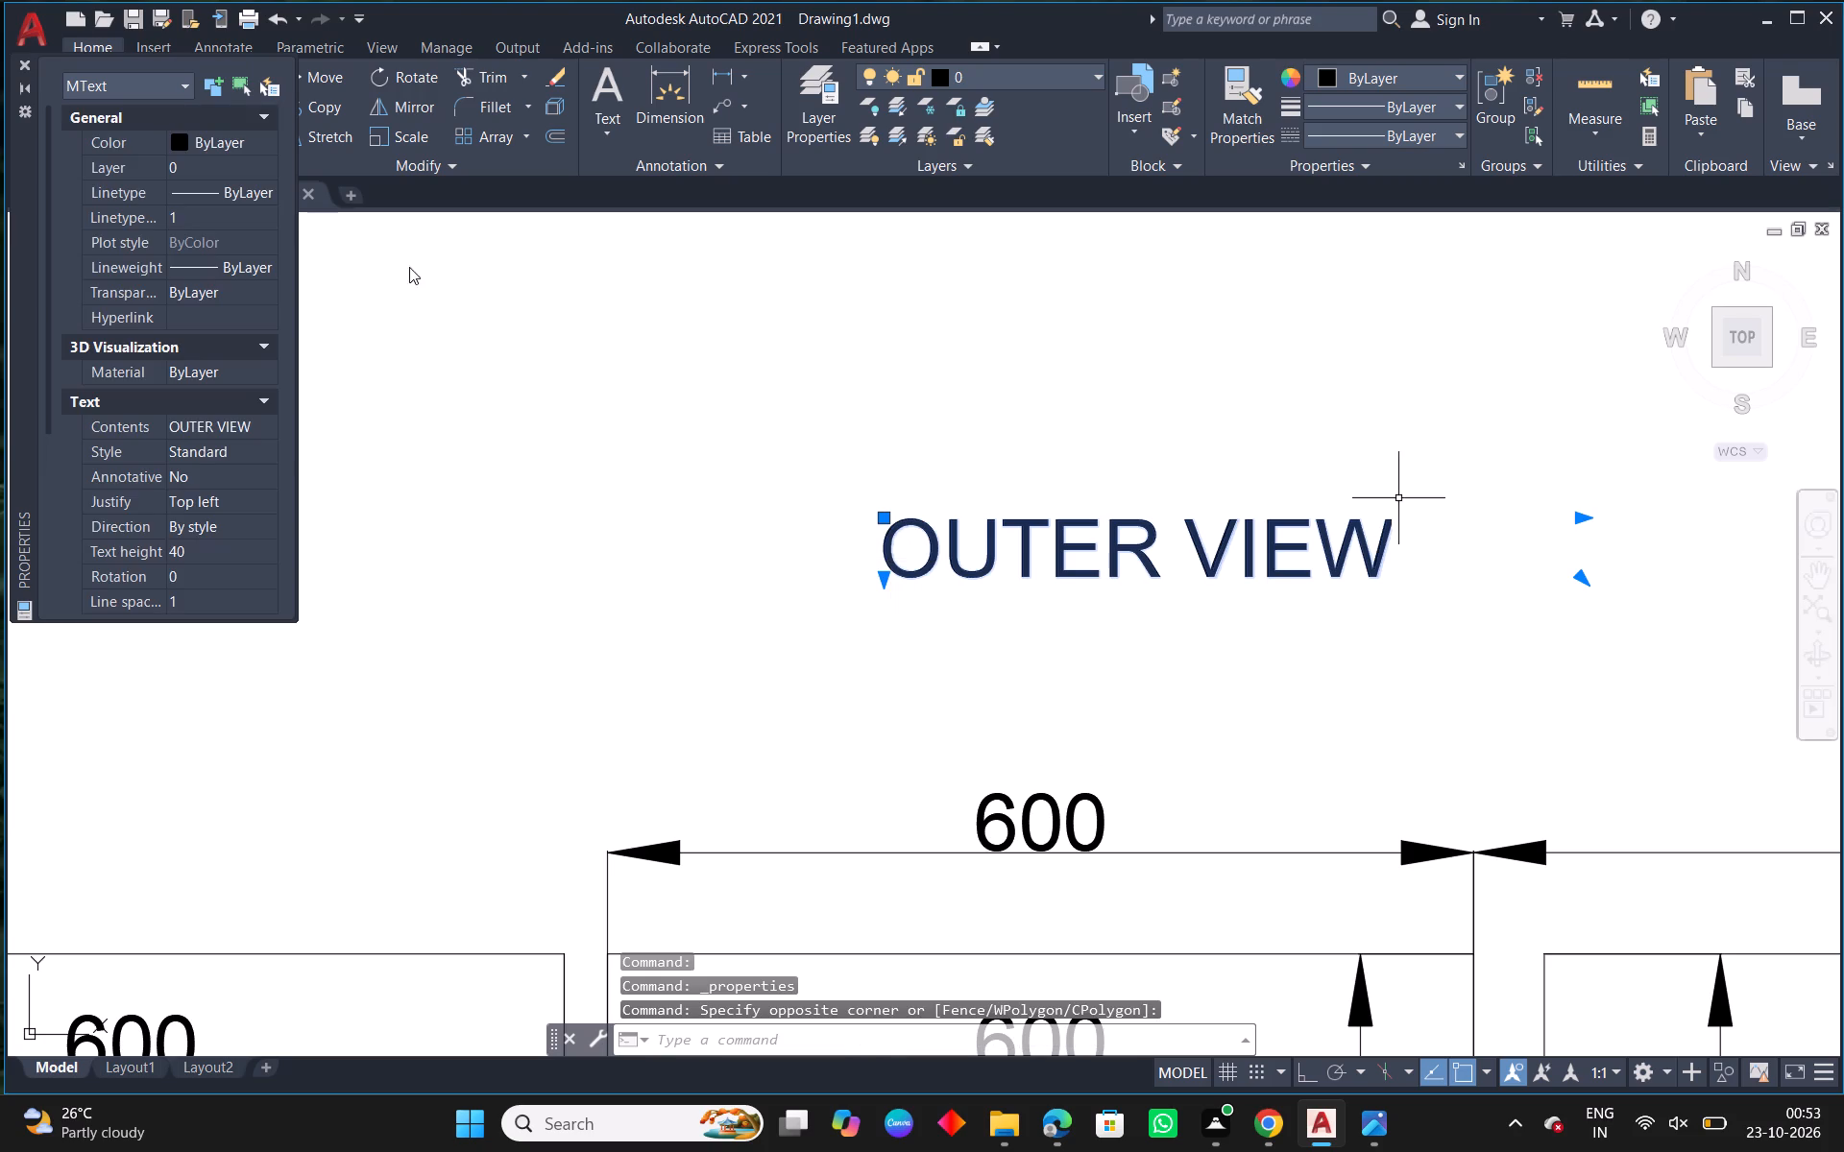
click(203, 550)
key(BackSpace)
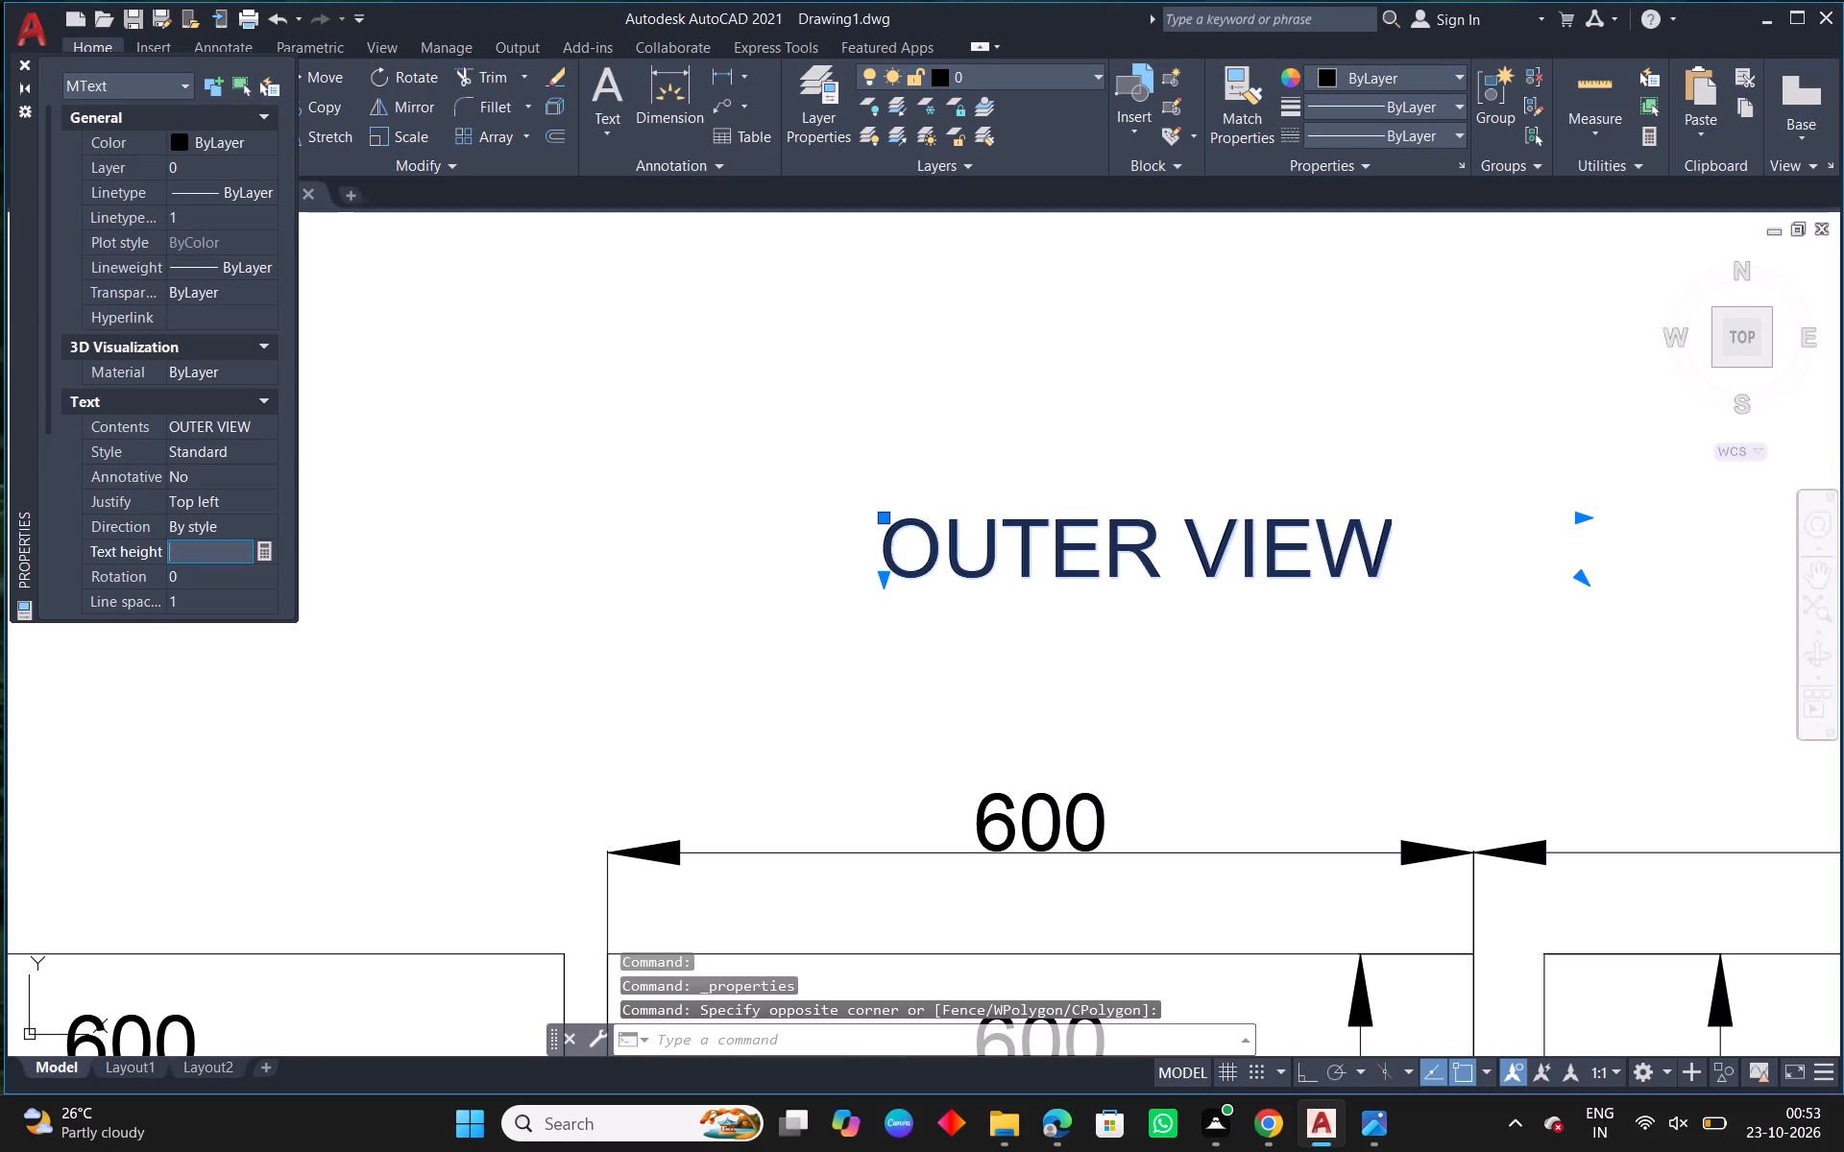
text(50)
key(Return)
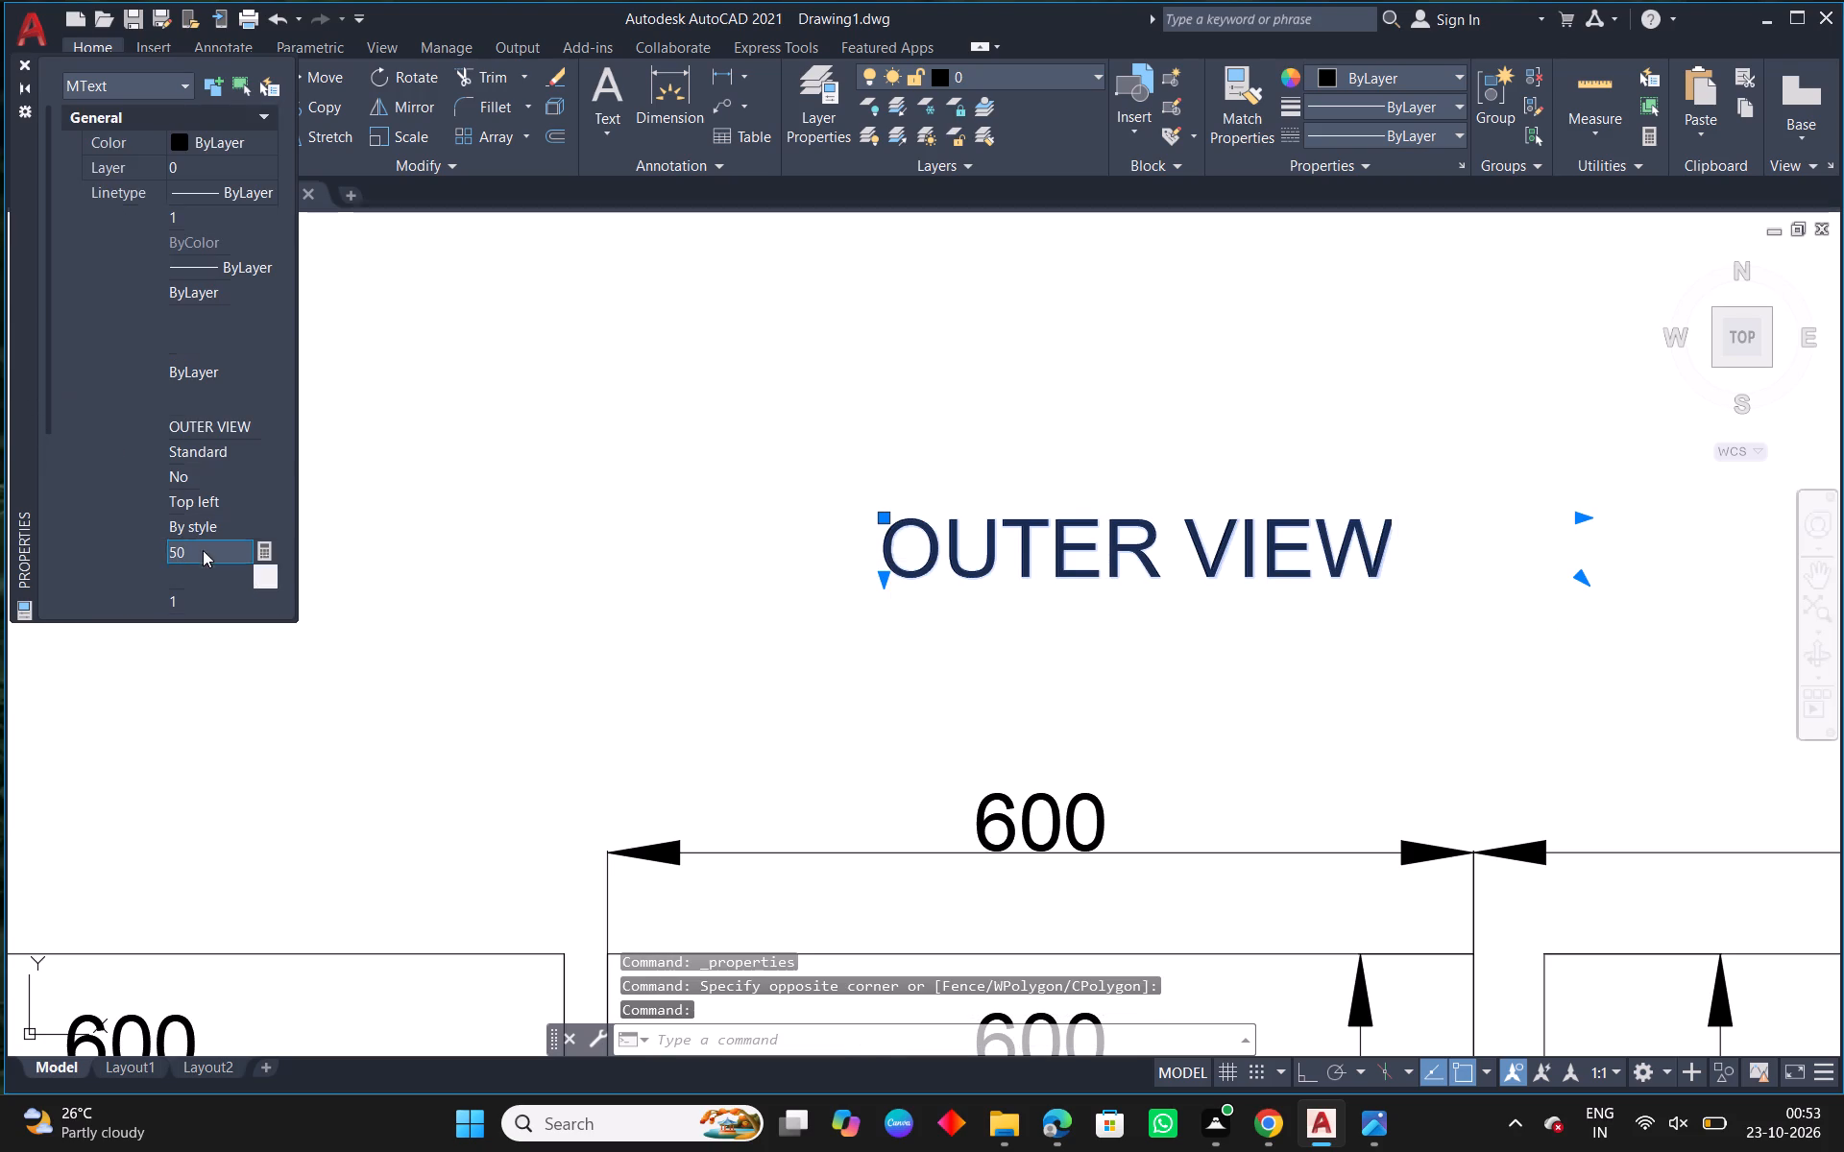
click(627, 643)
click(563, 658)
key(Escape)
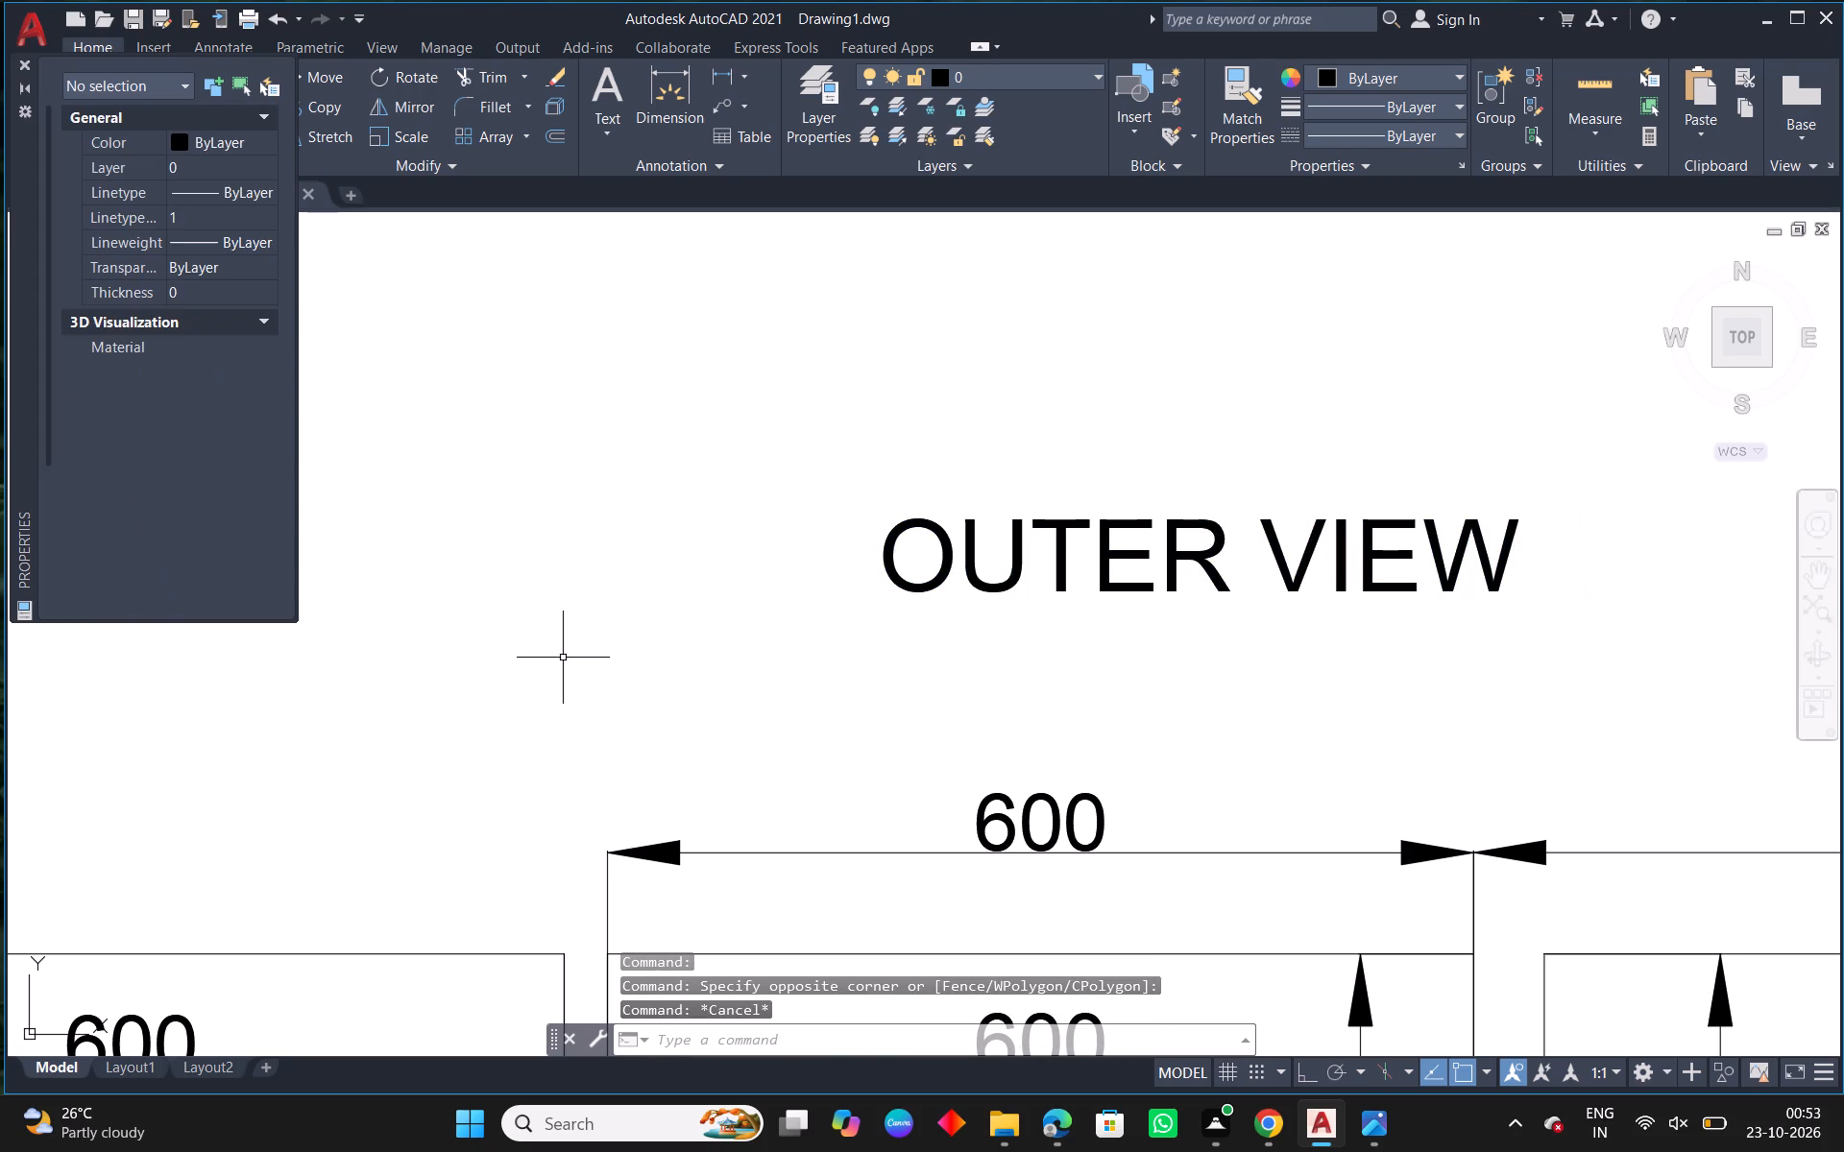
key(Escape)
Move the "OUTER VIEW" title slightly down and left, closer to the 600 dimension over the middle column.
scroll(563, 658, down, 4)
middle_drag(951, 725, 905, 627)
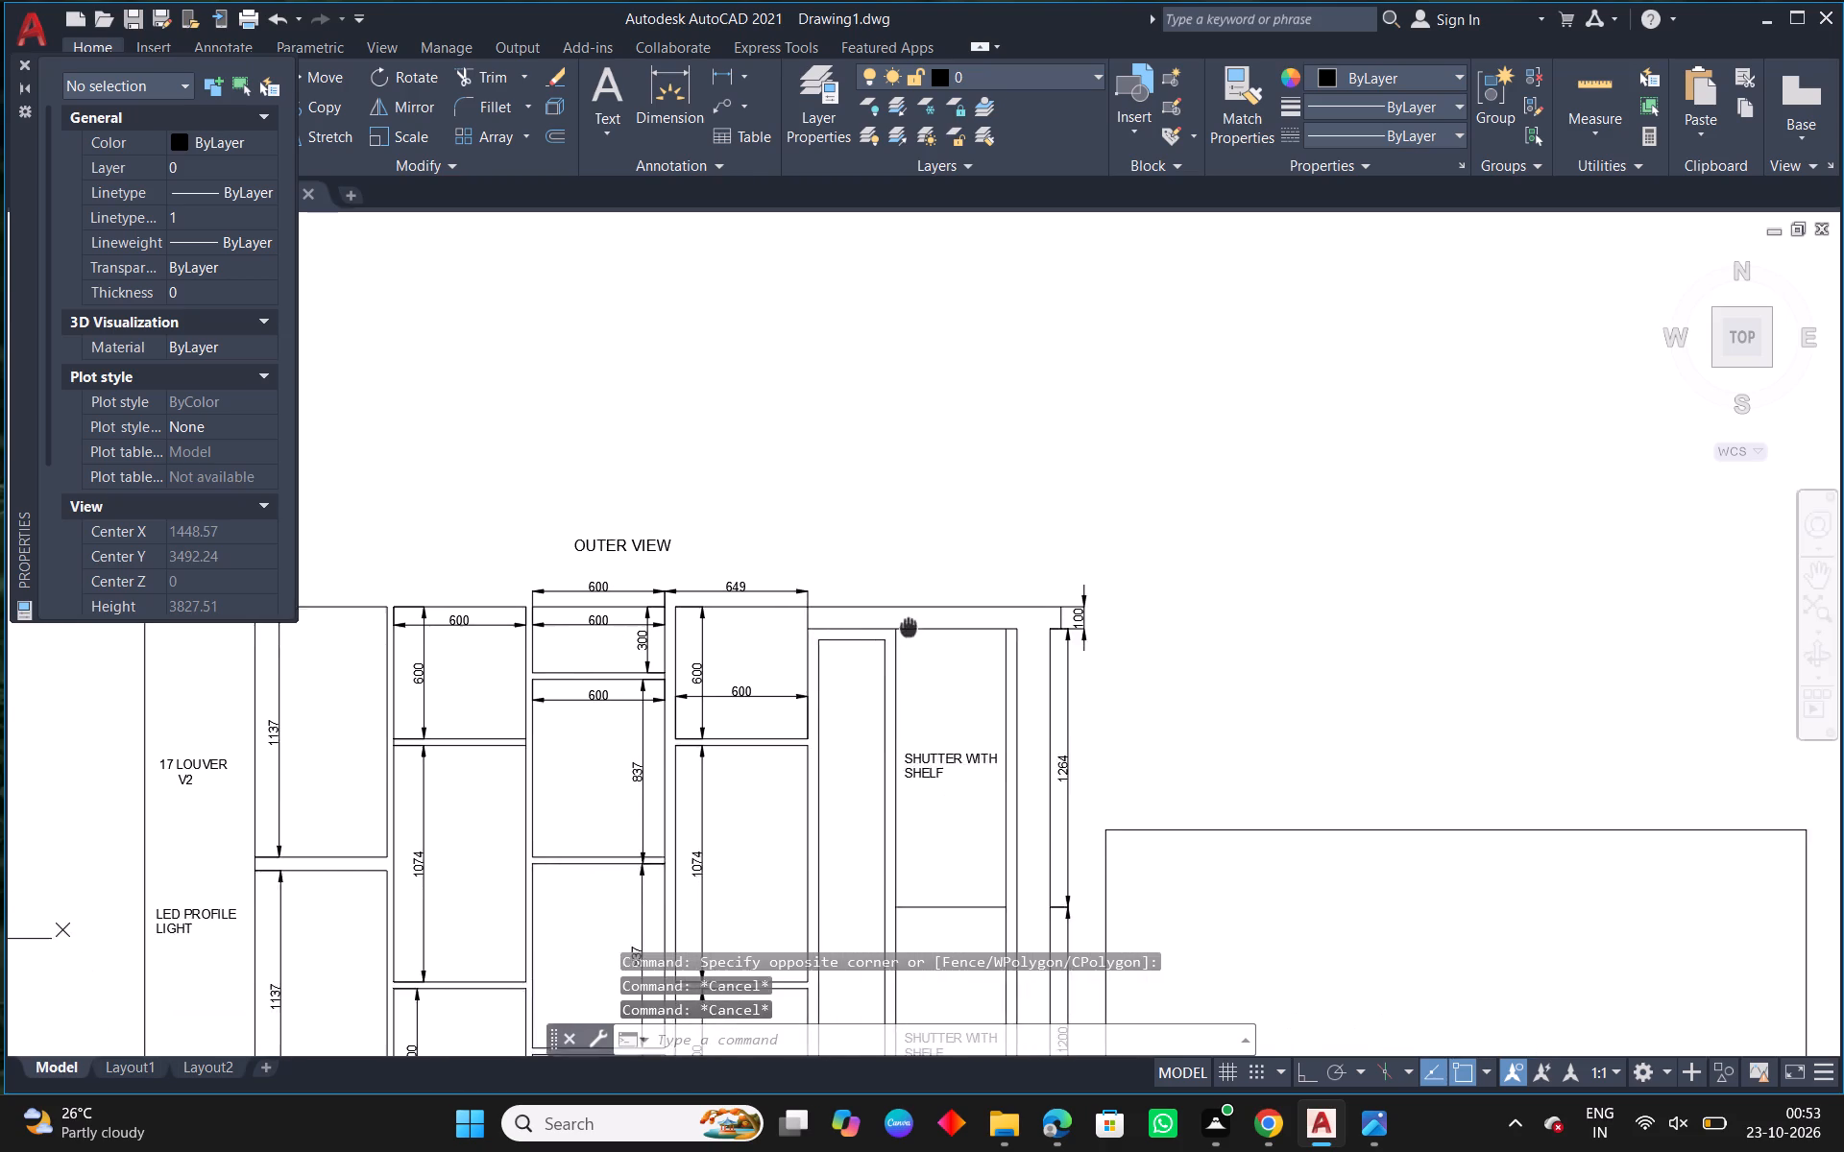
middle_drag(905, 627, 753, 615)
middle_drag(653, 677, 916, 682)
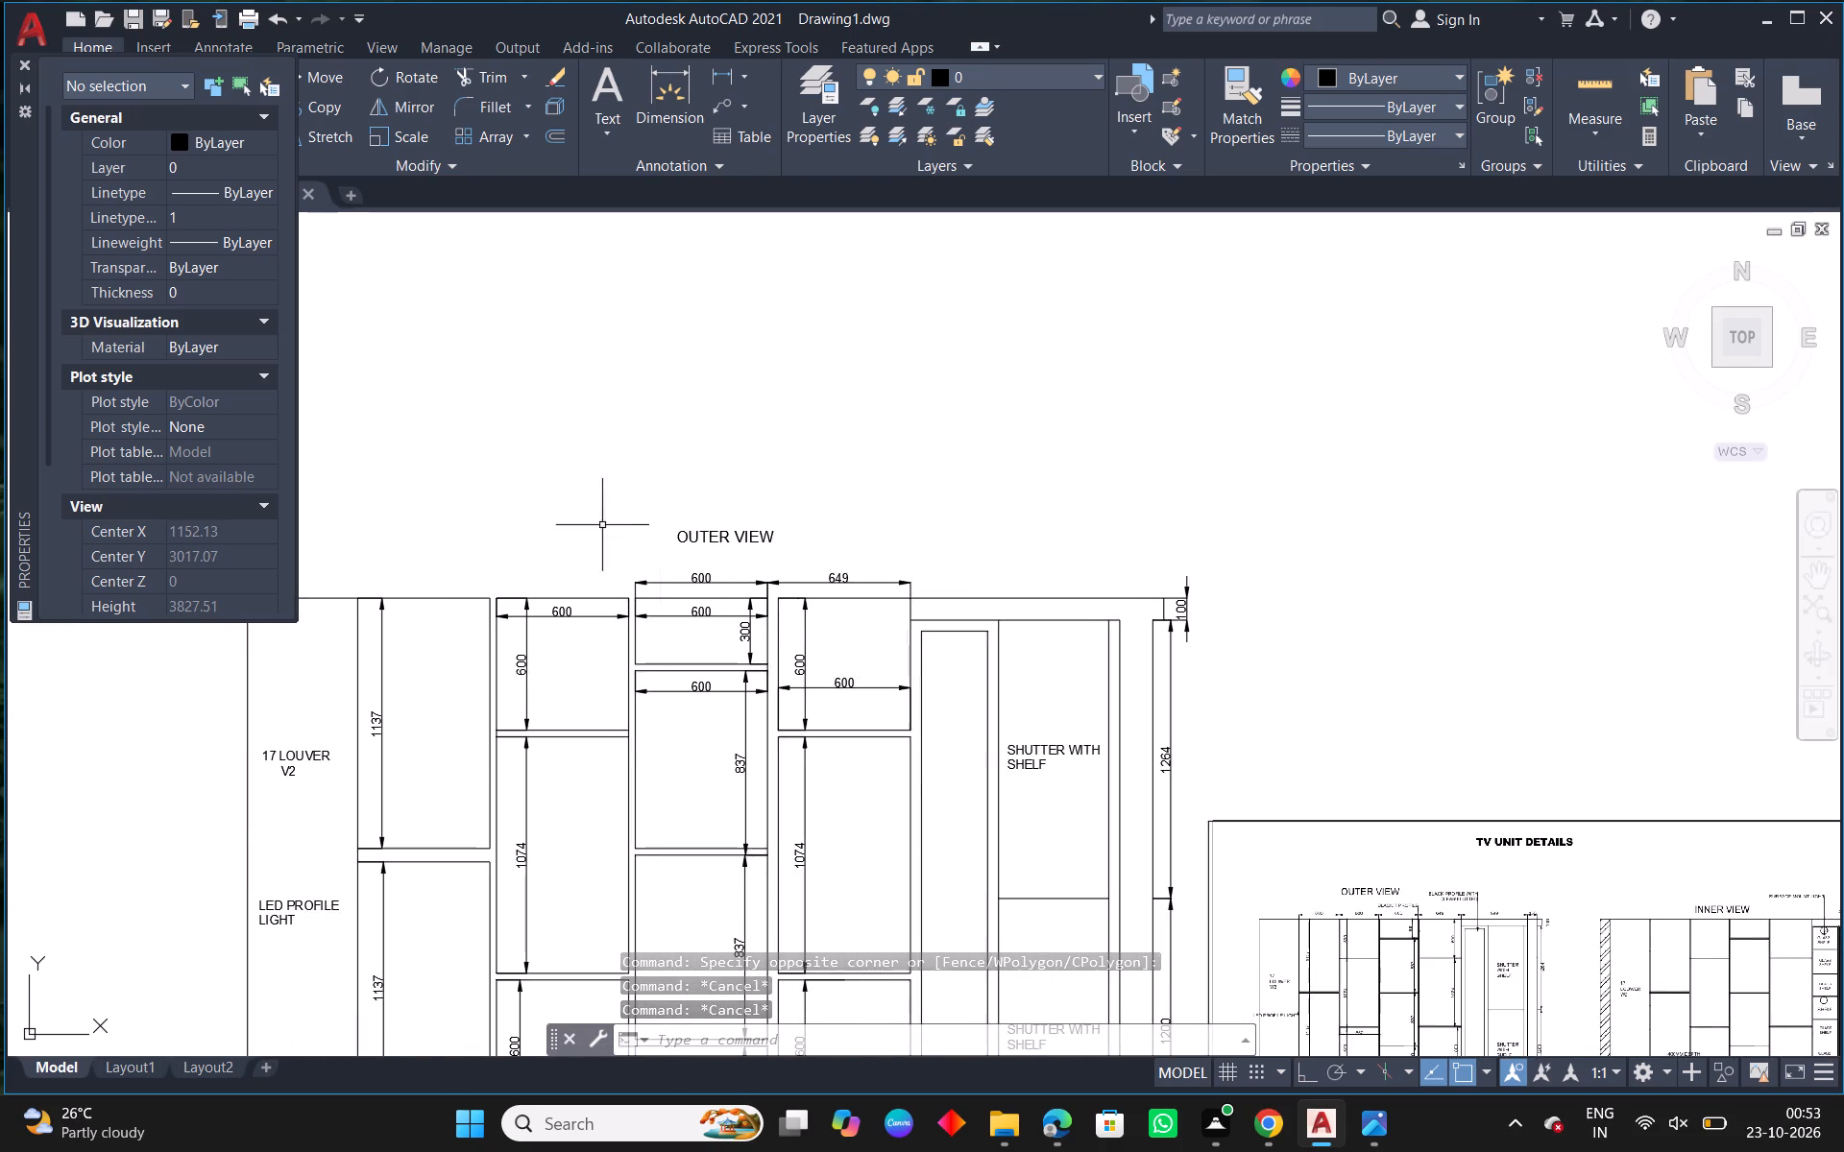
scroll(588, 516, up, 1)
click(734, 551)
scroll(728, 555, up, 2)
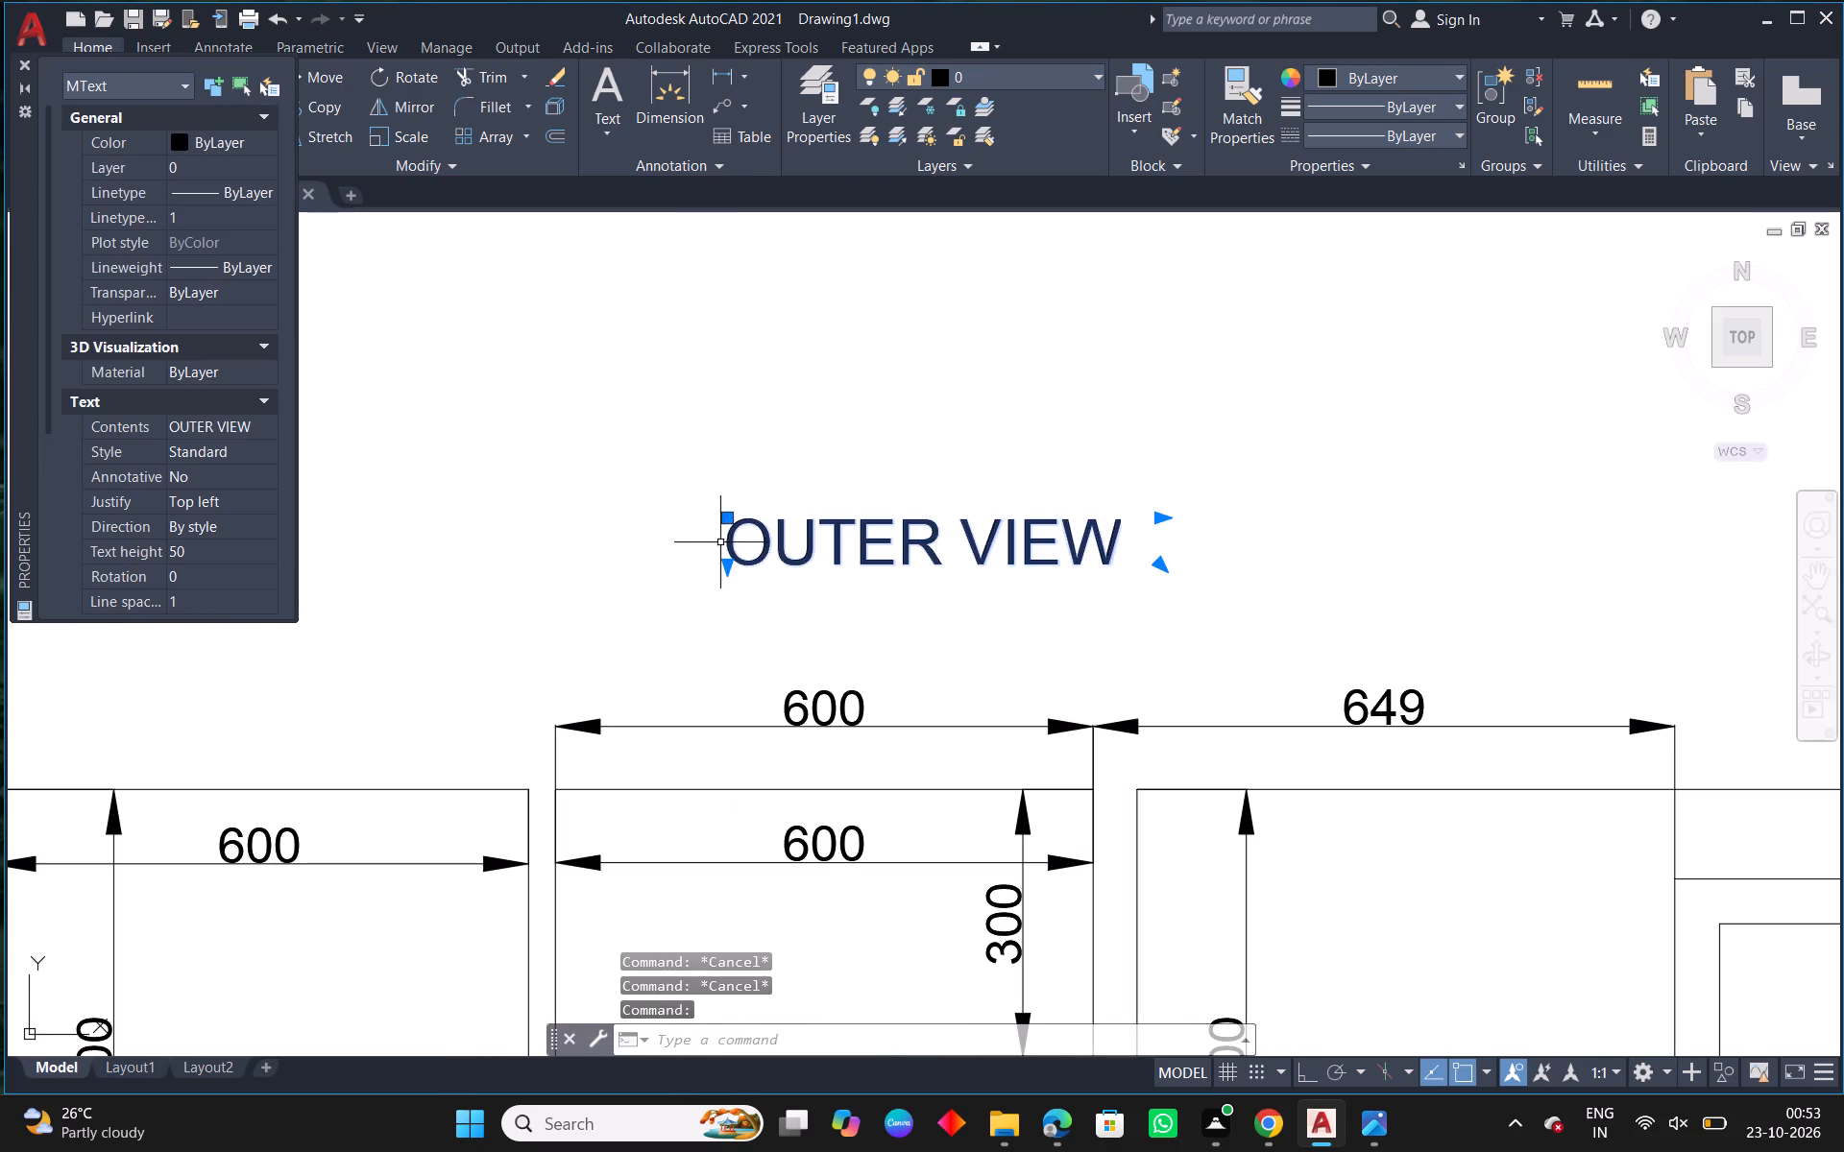
click(727, 523)
click(688, 577)
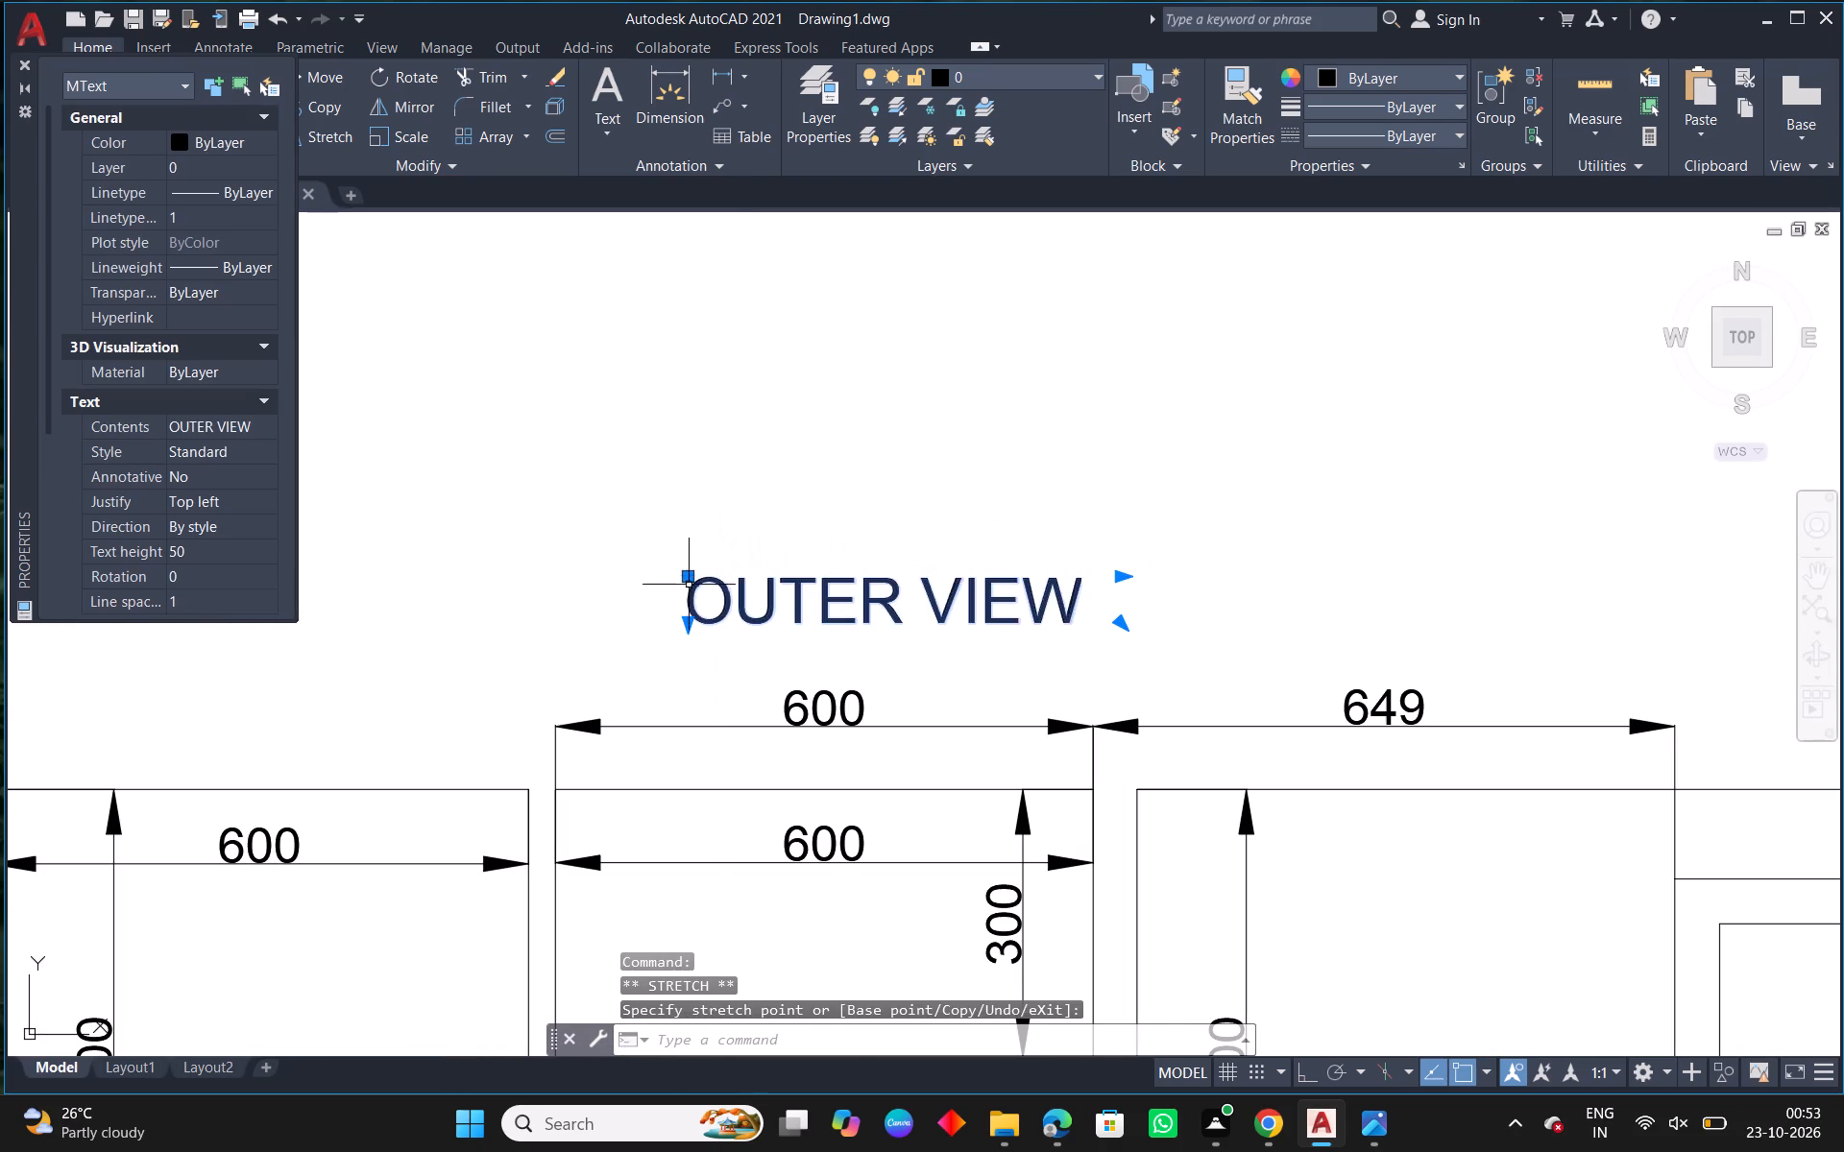
key(Escape)
Examine the title and profile callouts above the outer view in the TV UNIT DETAILS reference.
scroll(746, 687, down, 3)
middle_drag(1147, 774, 679, 582)
scroll(1175, 982, up, 2)
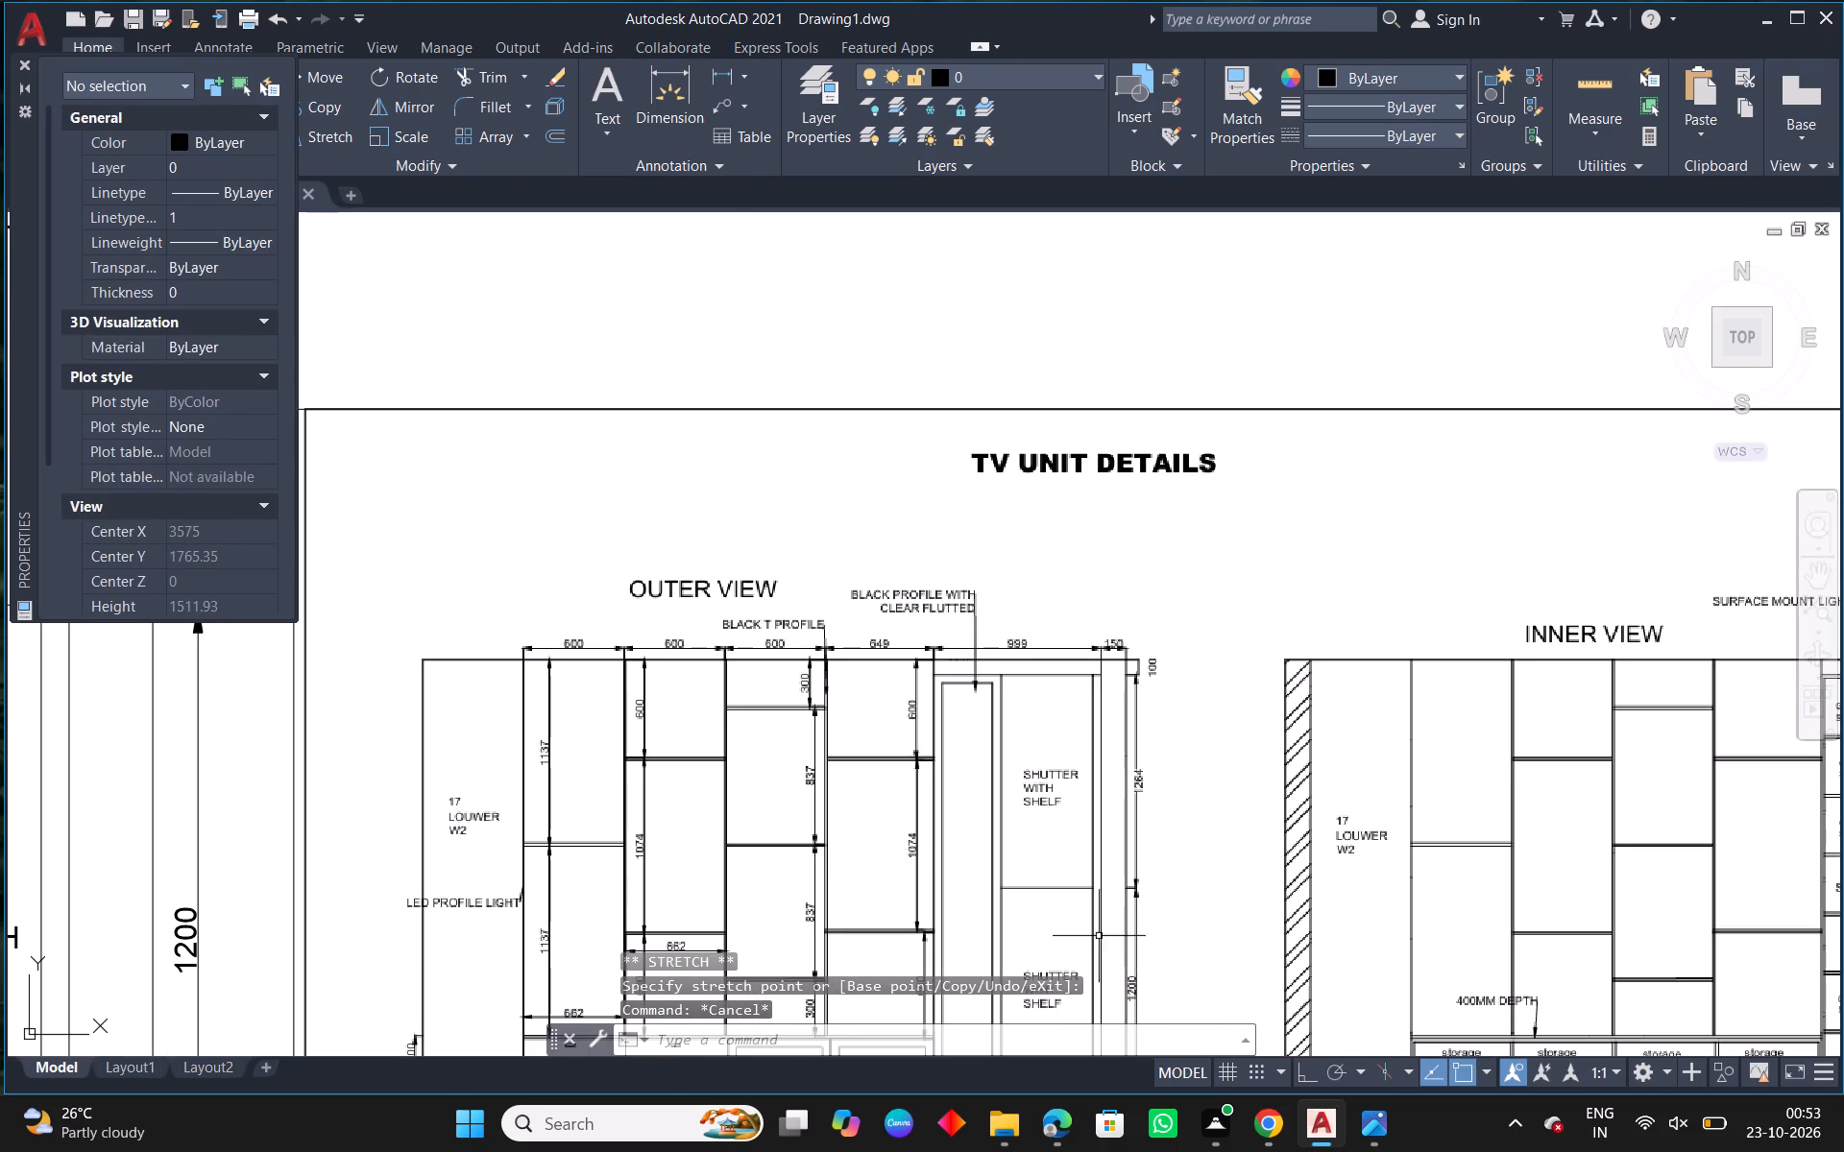
scroll(927, 759, up, 1)
scroll(1052, 833, down, 3)
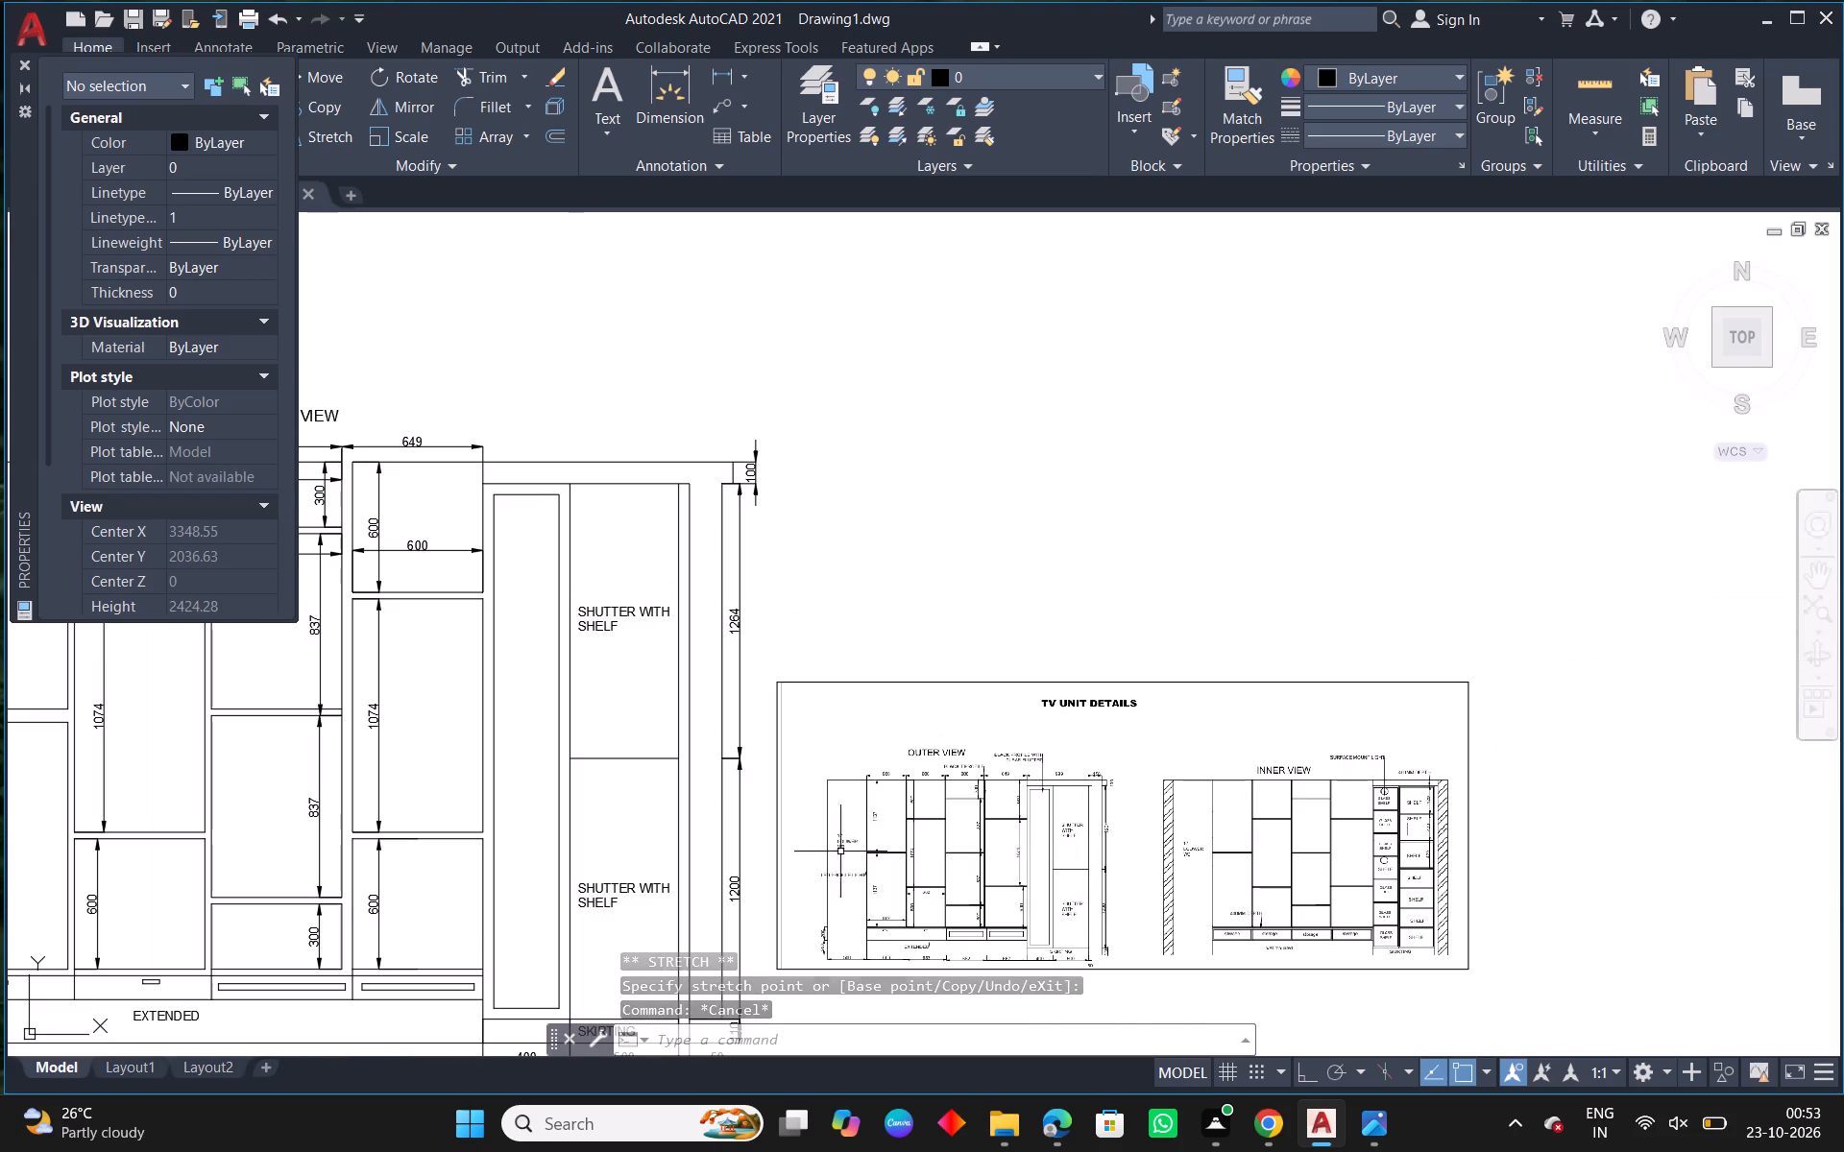
scroll(934, 796, up, 3)
scroll(934, 796, down, 3)
middle_drag(674, 809, 742, 812)
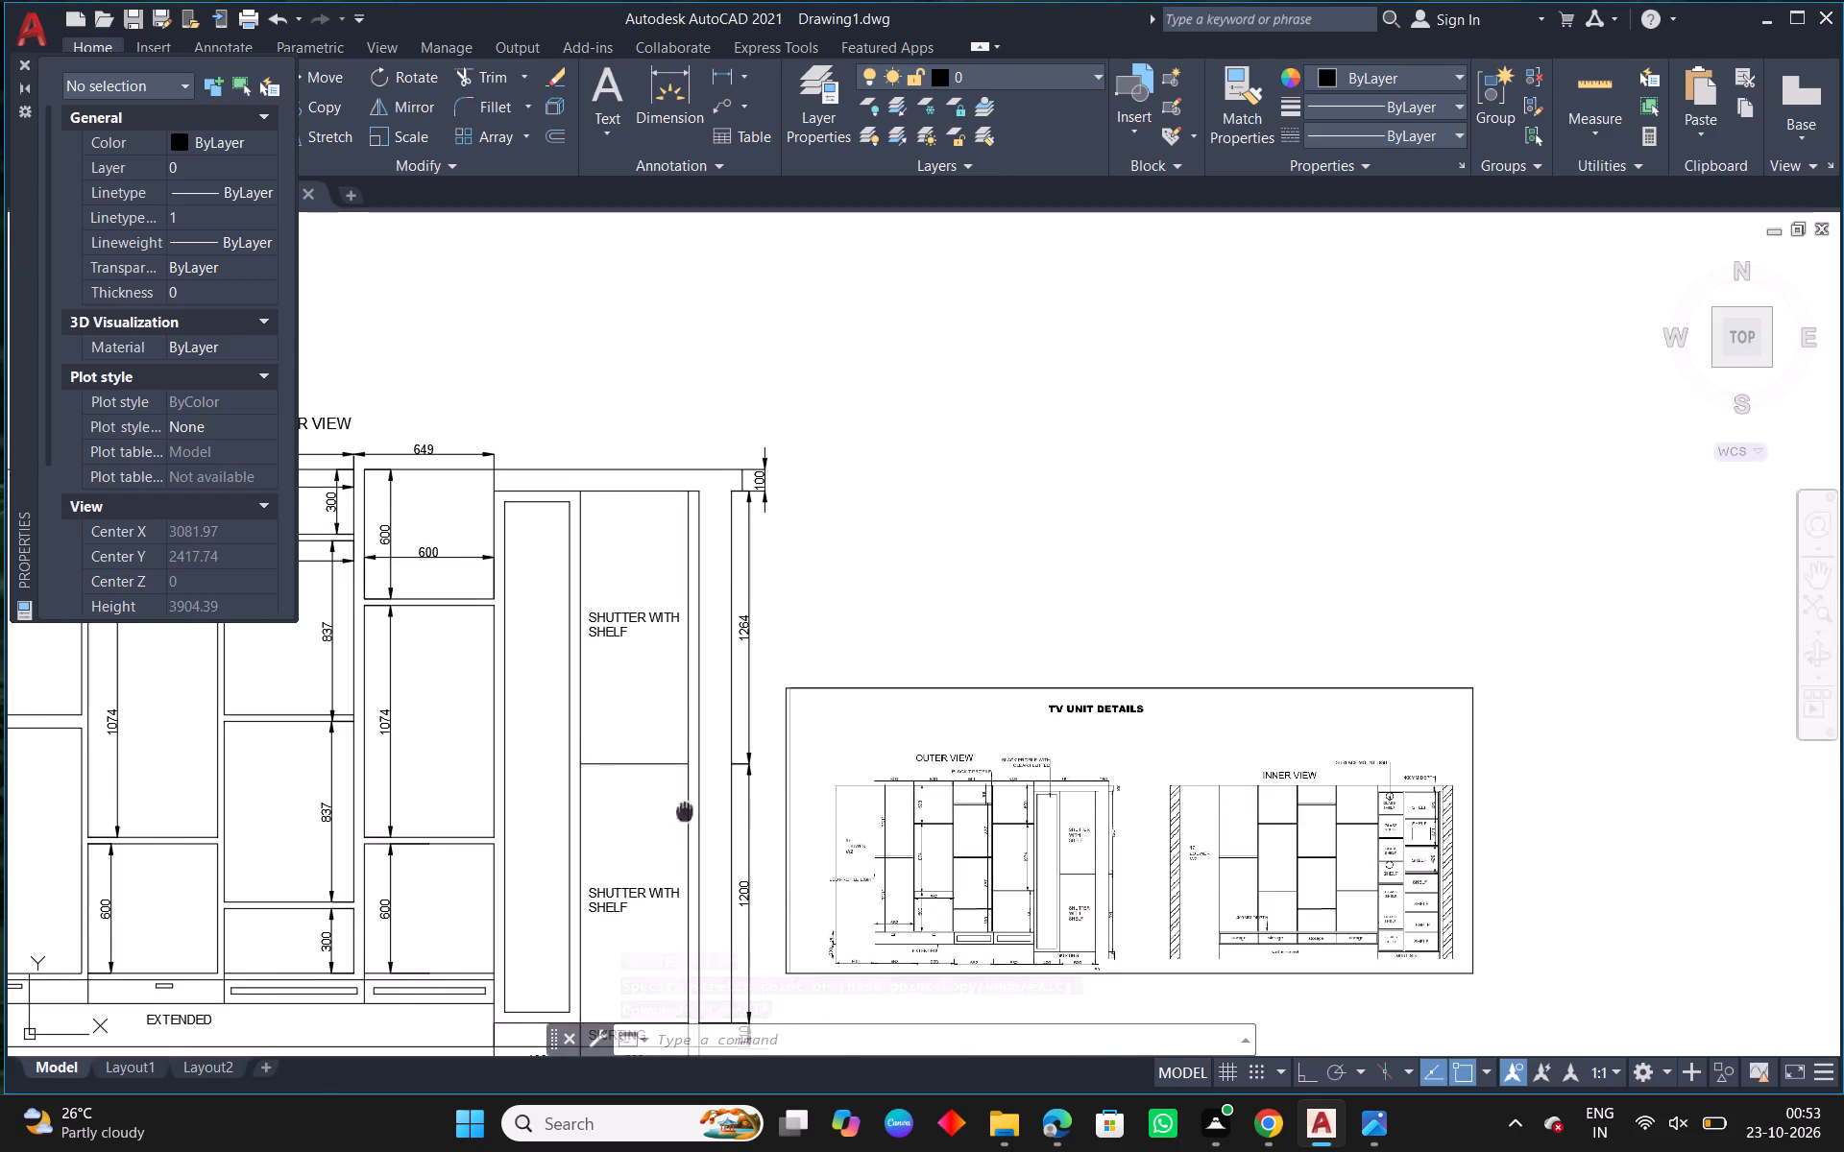
middle_drag(742, 812, 1197, 855)
scroll(1128, 809, down, 2)
scroll(1080, 789, up, 2)
middle_drag(919, 583, 983, 776)
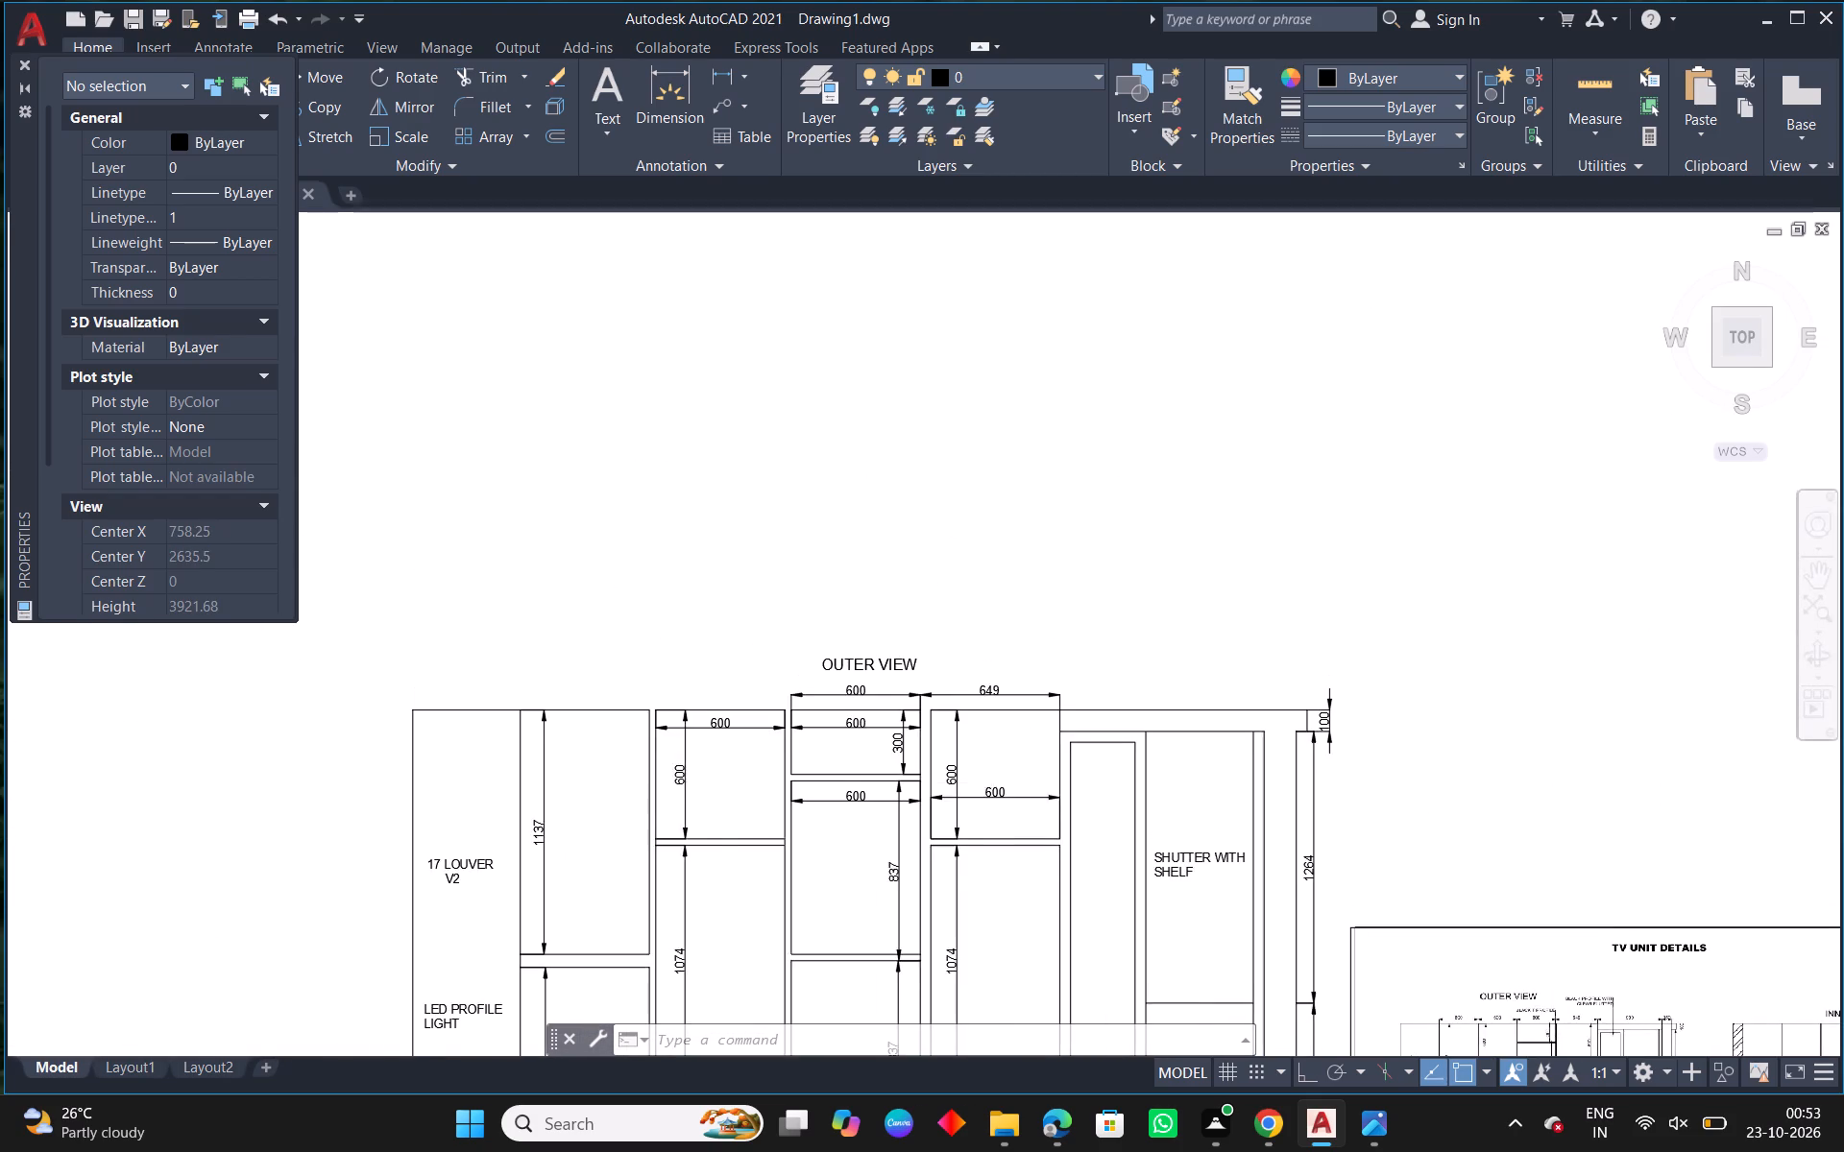
Move the "OUTER VIEW" title straight up to leave space for labels above the top dimensions.
scroll(893, 668, up, 2)
click(799, 673)
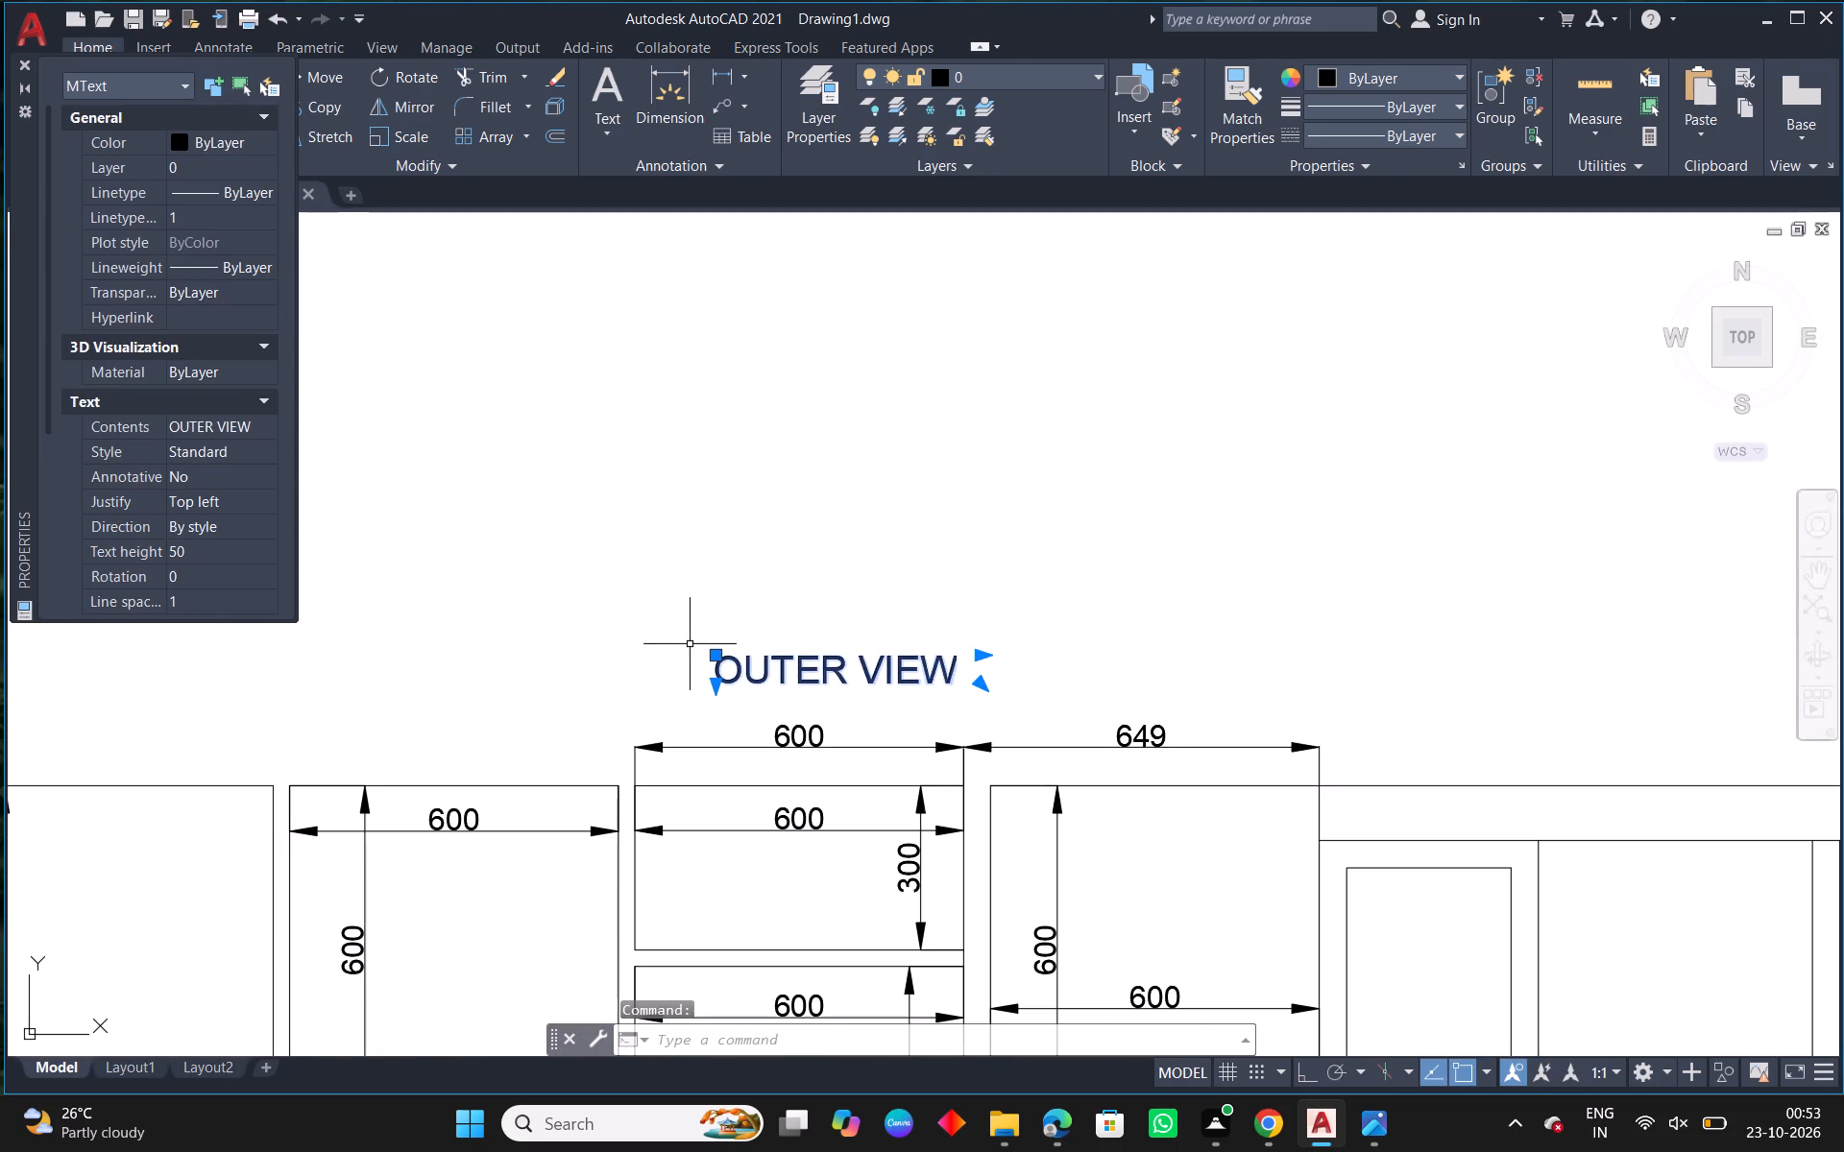
click(712, 656)
click(712, 520)
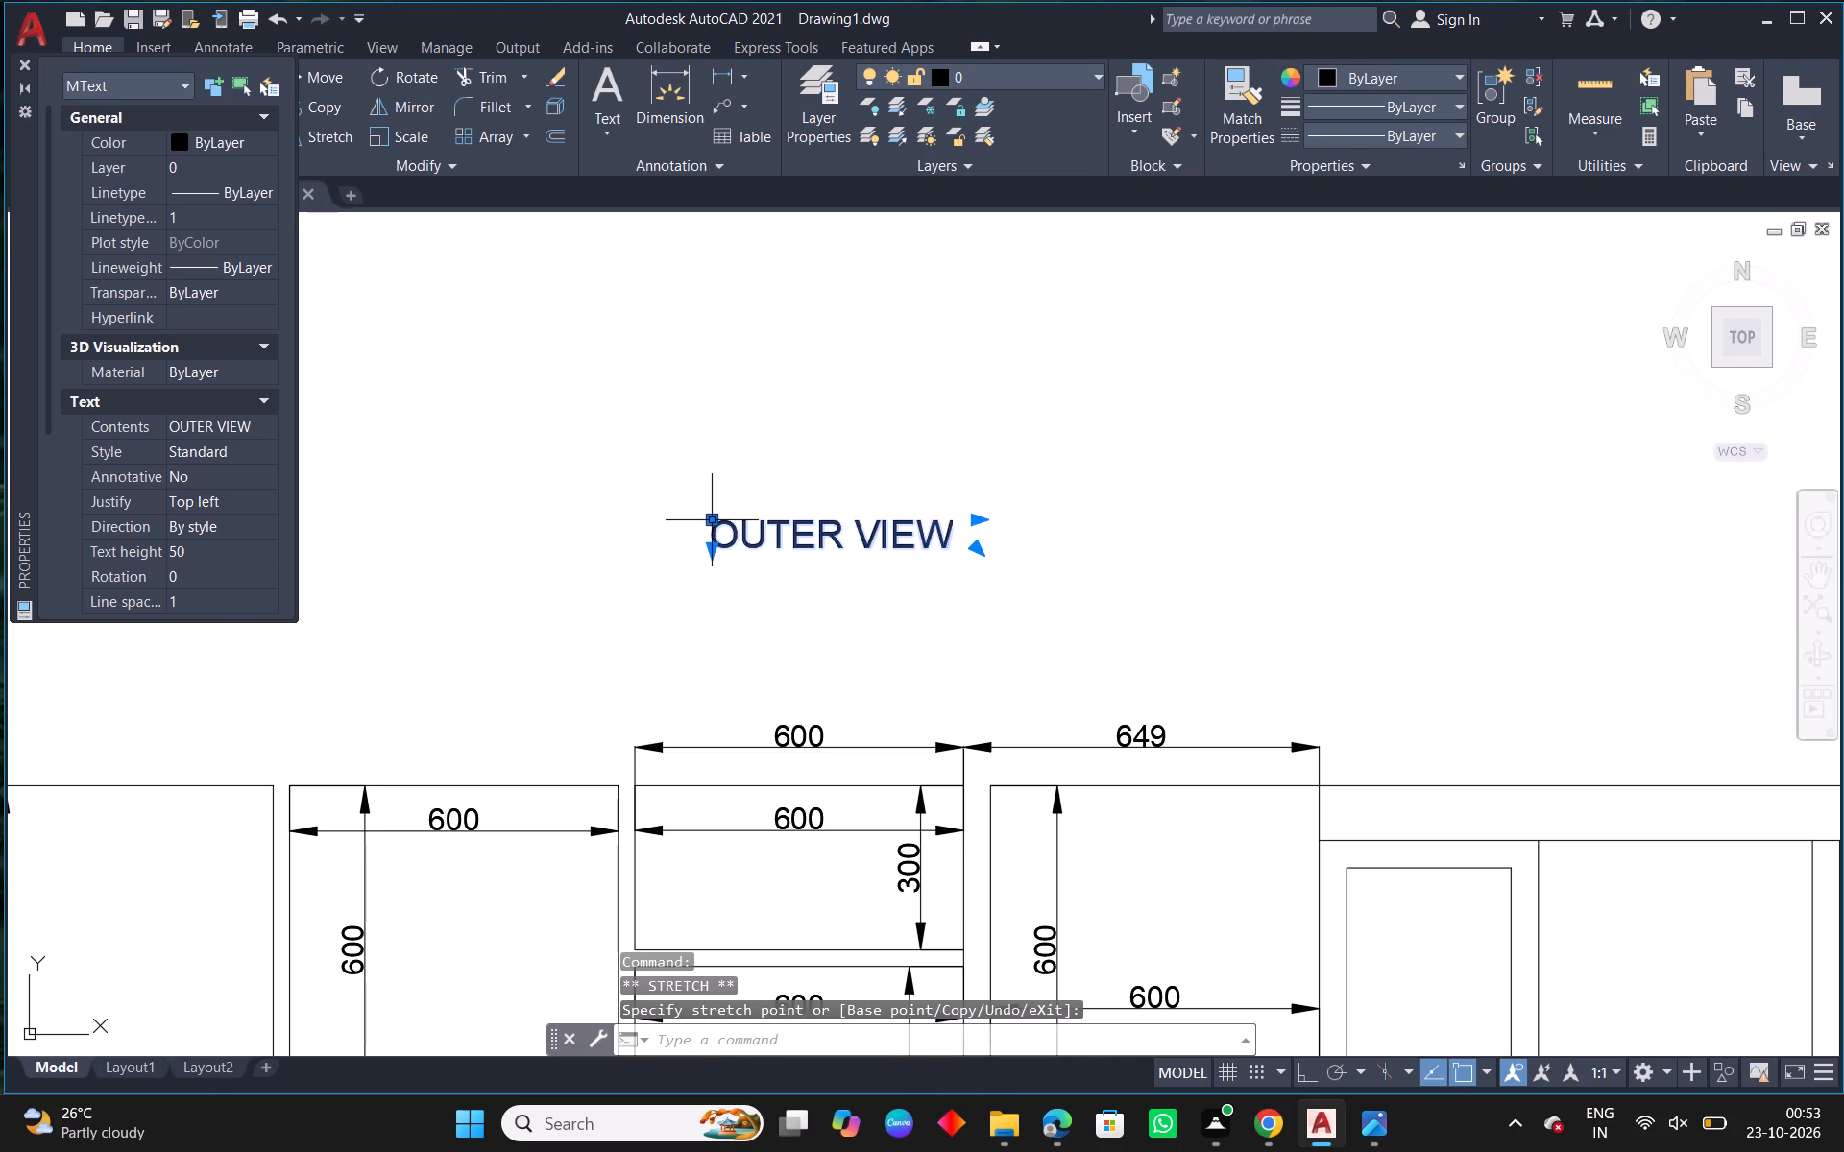
key(Escape)
Copy the upper "SHUTTER WITH SHELF" label twice: beneath the "OUTER VIEW" title and above the tall narrow door.
middle_drag(1000, 826, 901, 608)
scroll(901, 612, down, 1)
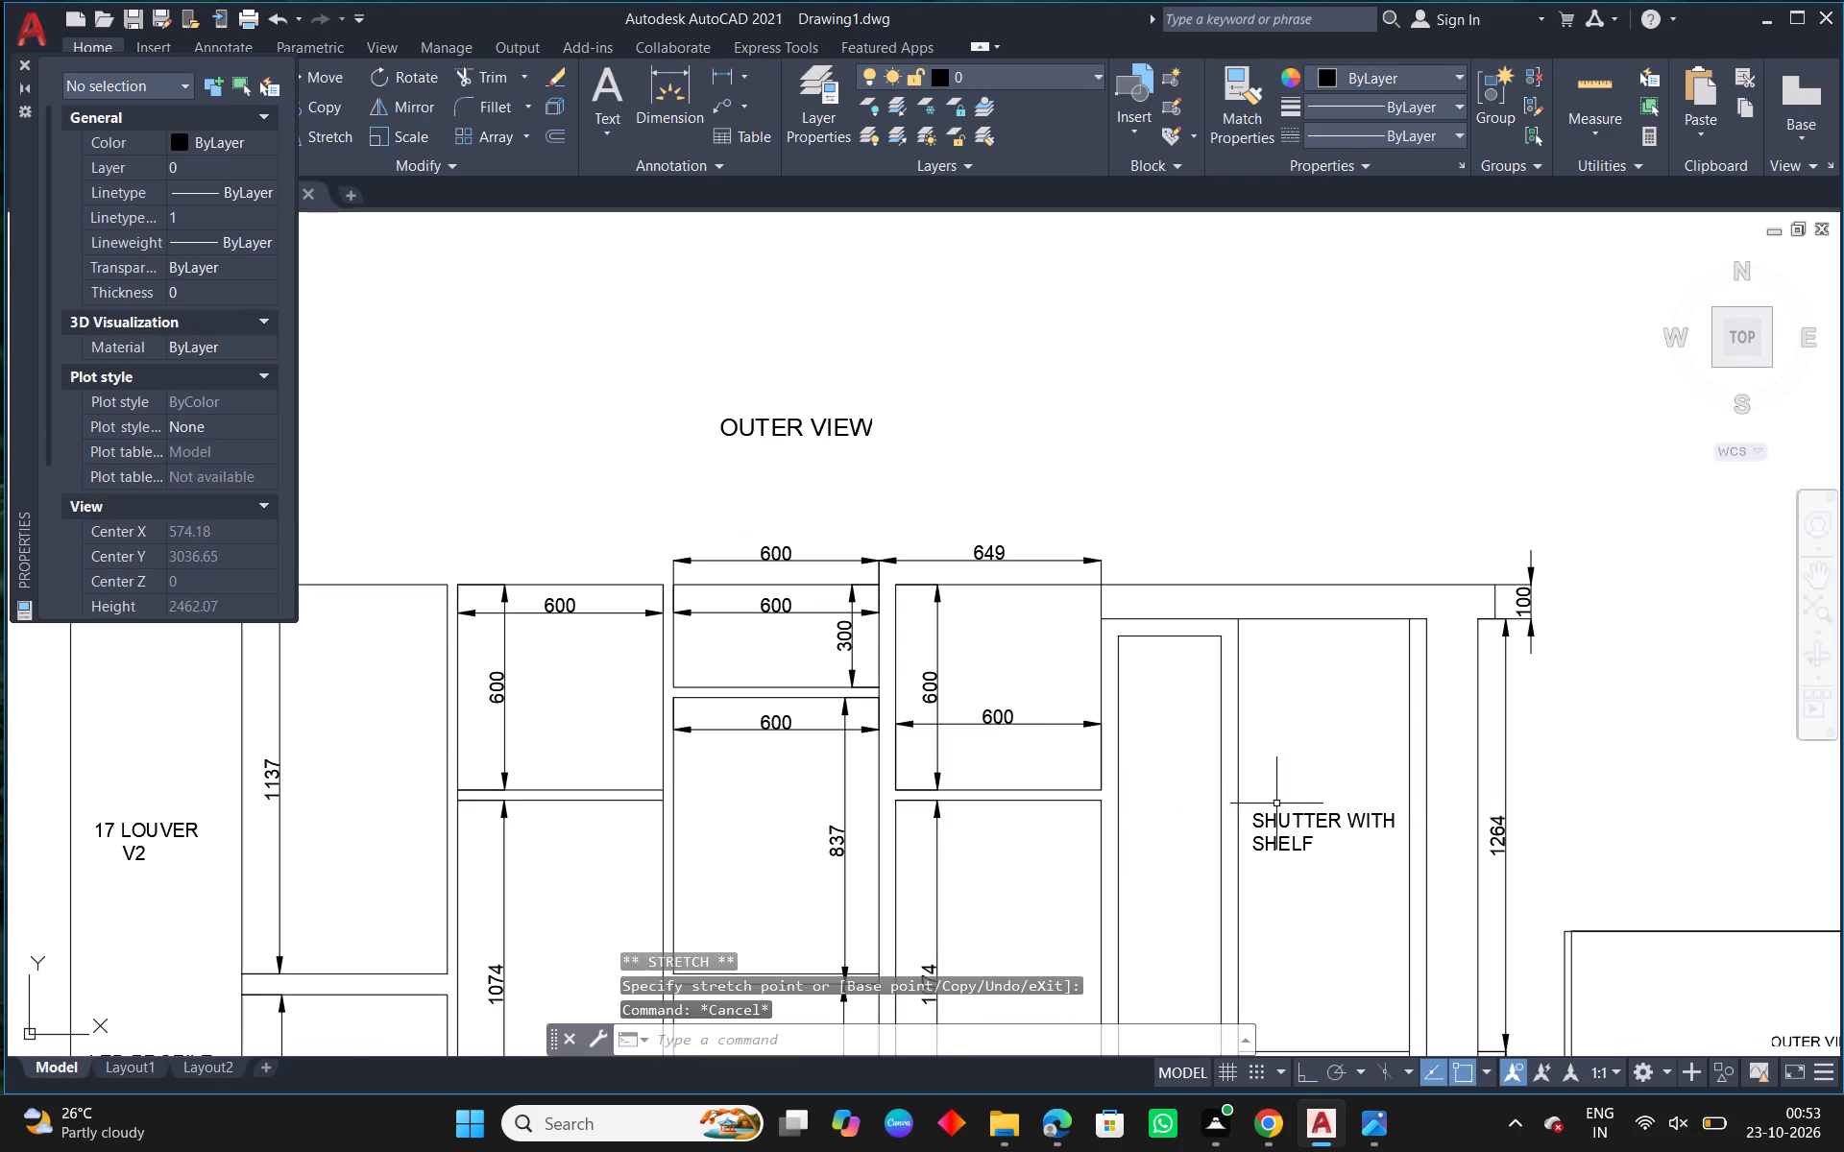
click(1274, 814)
key(c)
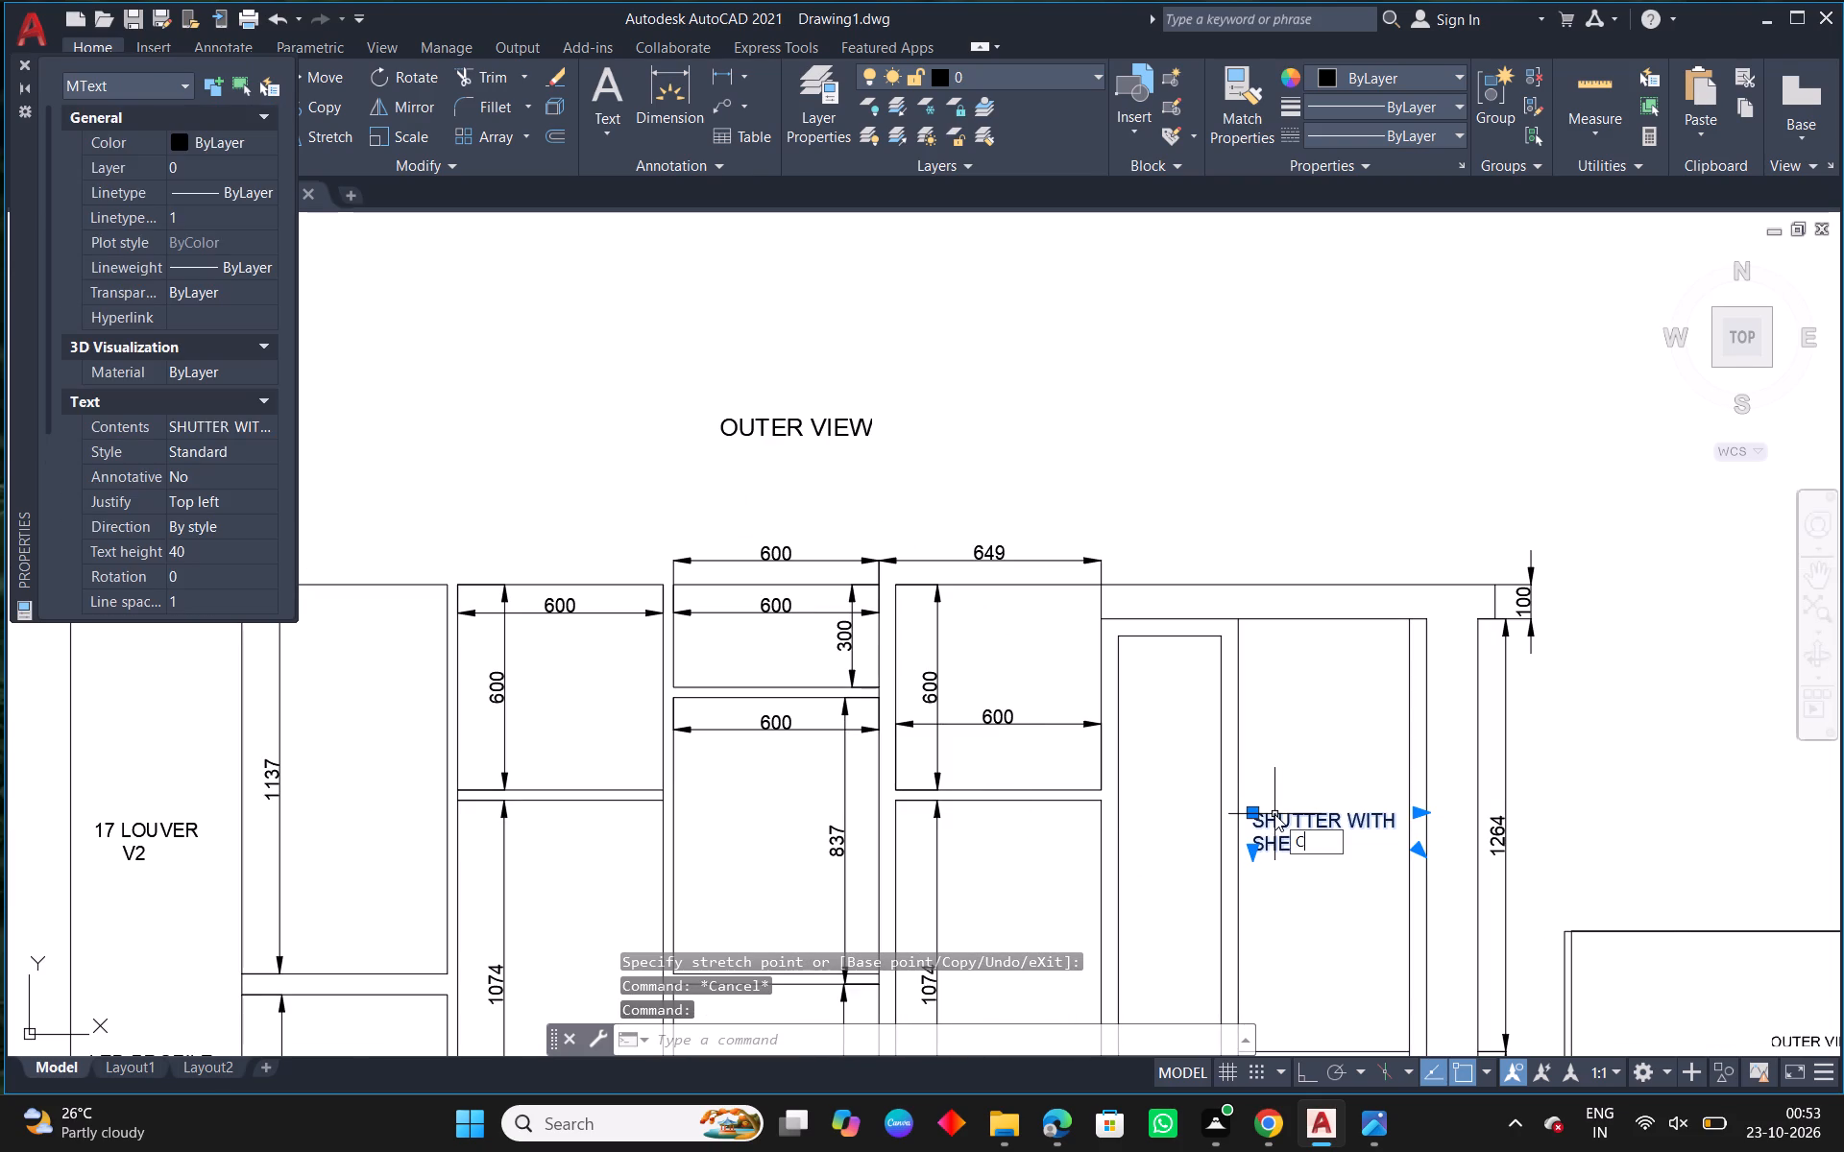
text(O)
key(space)
click(1274, 814)
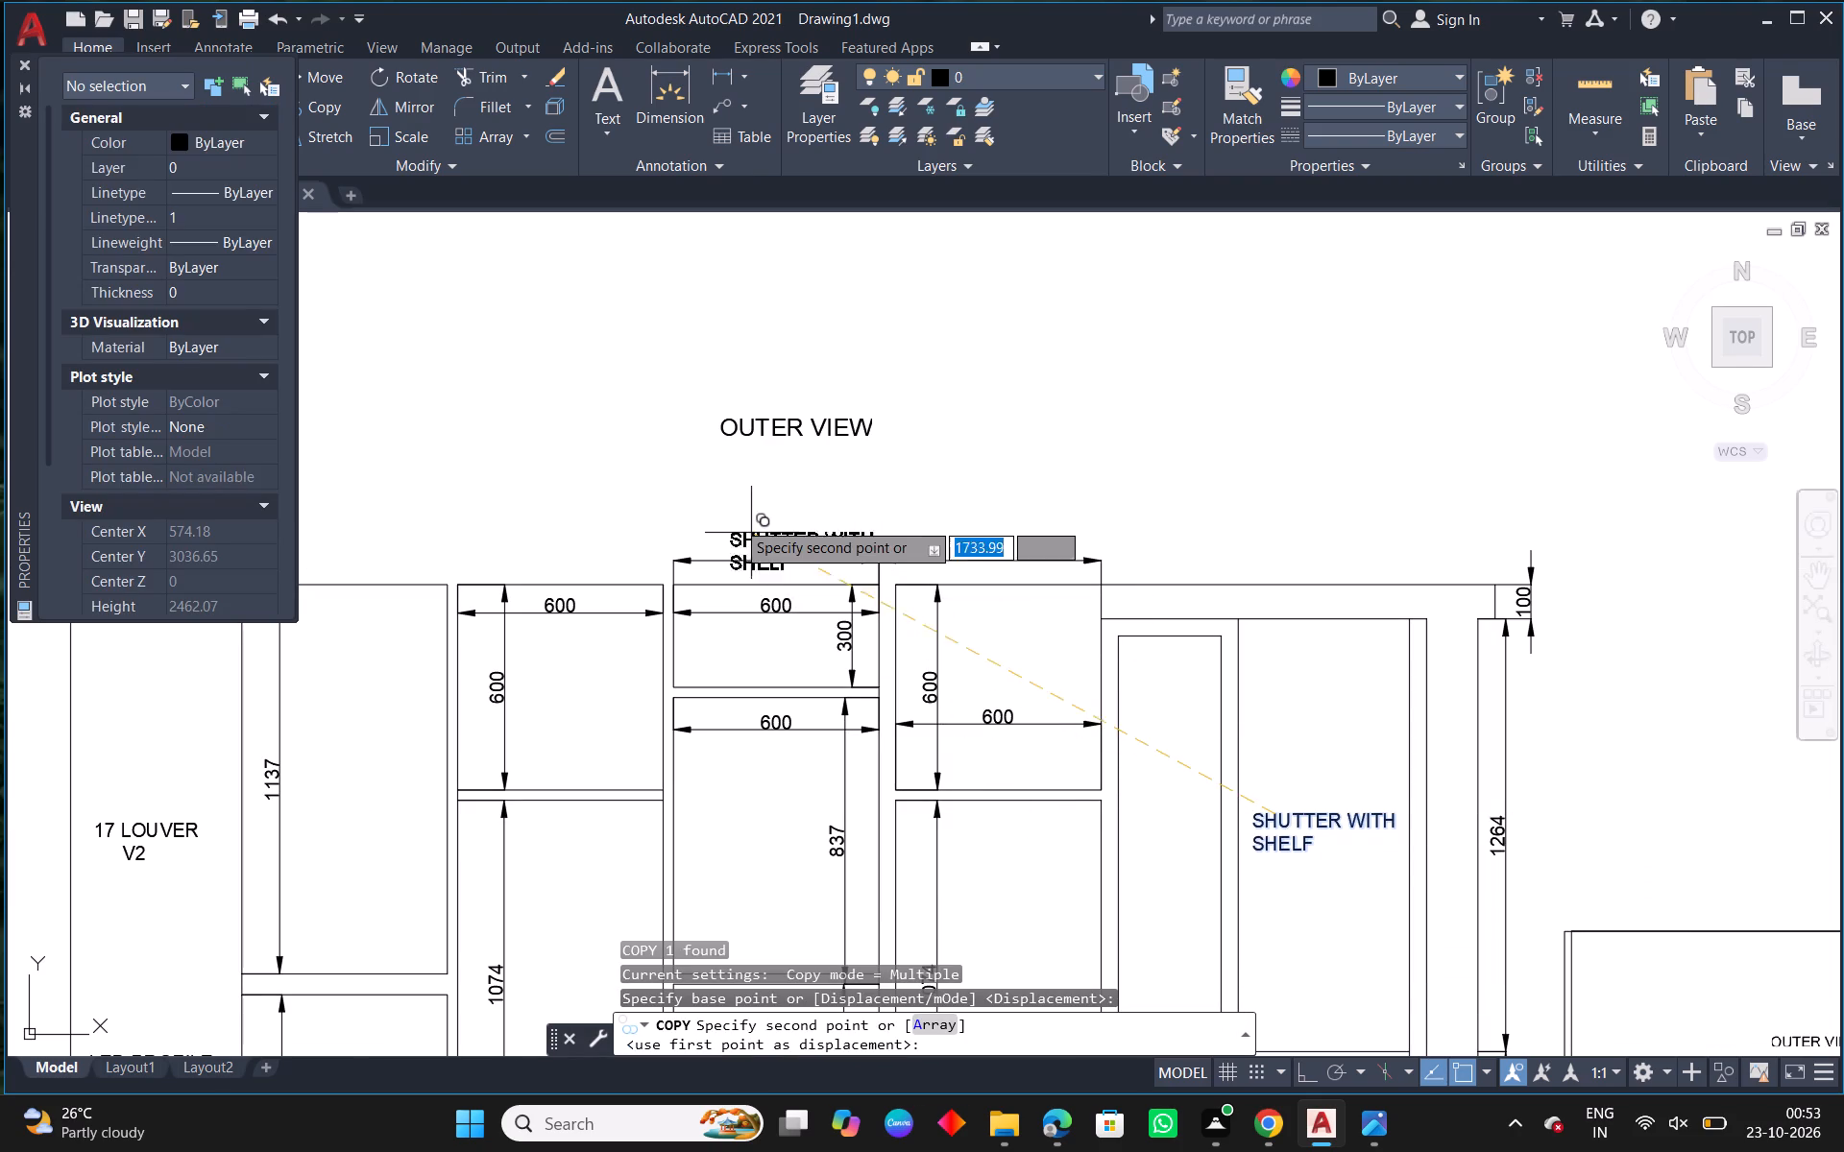
click(738, 486)
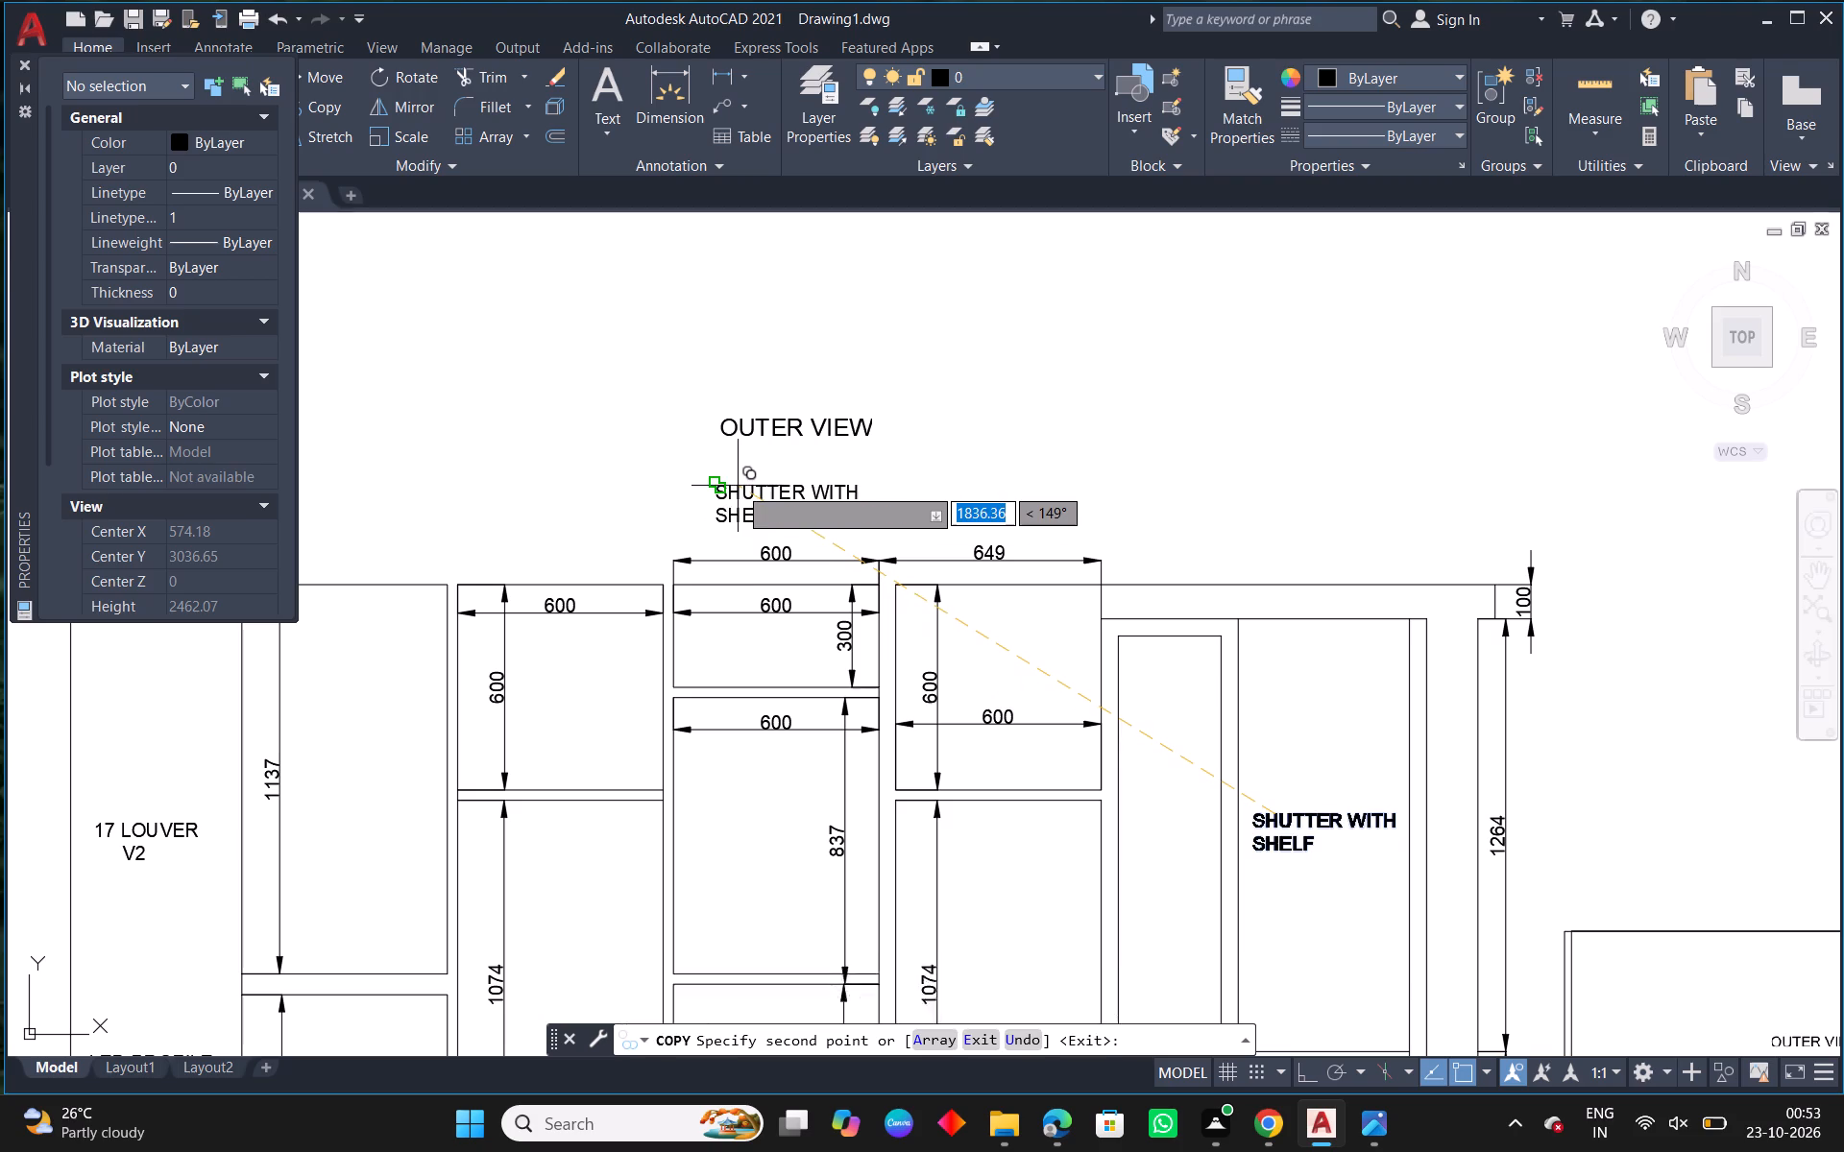
click(1174, 513)
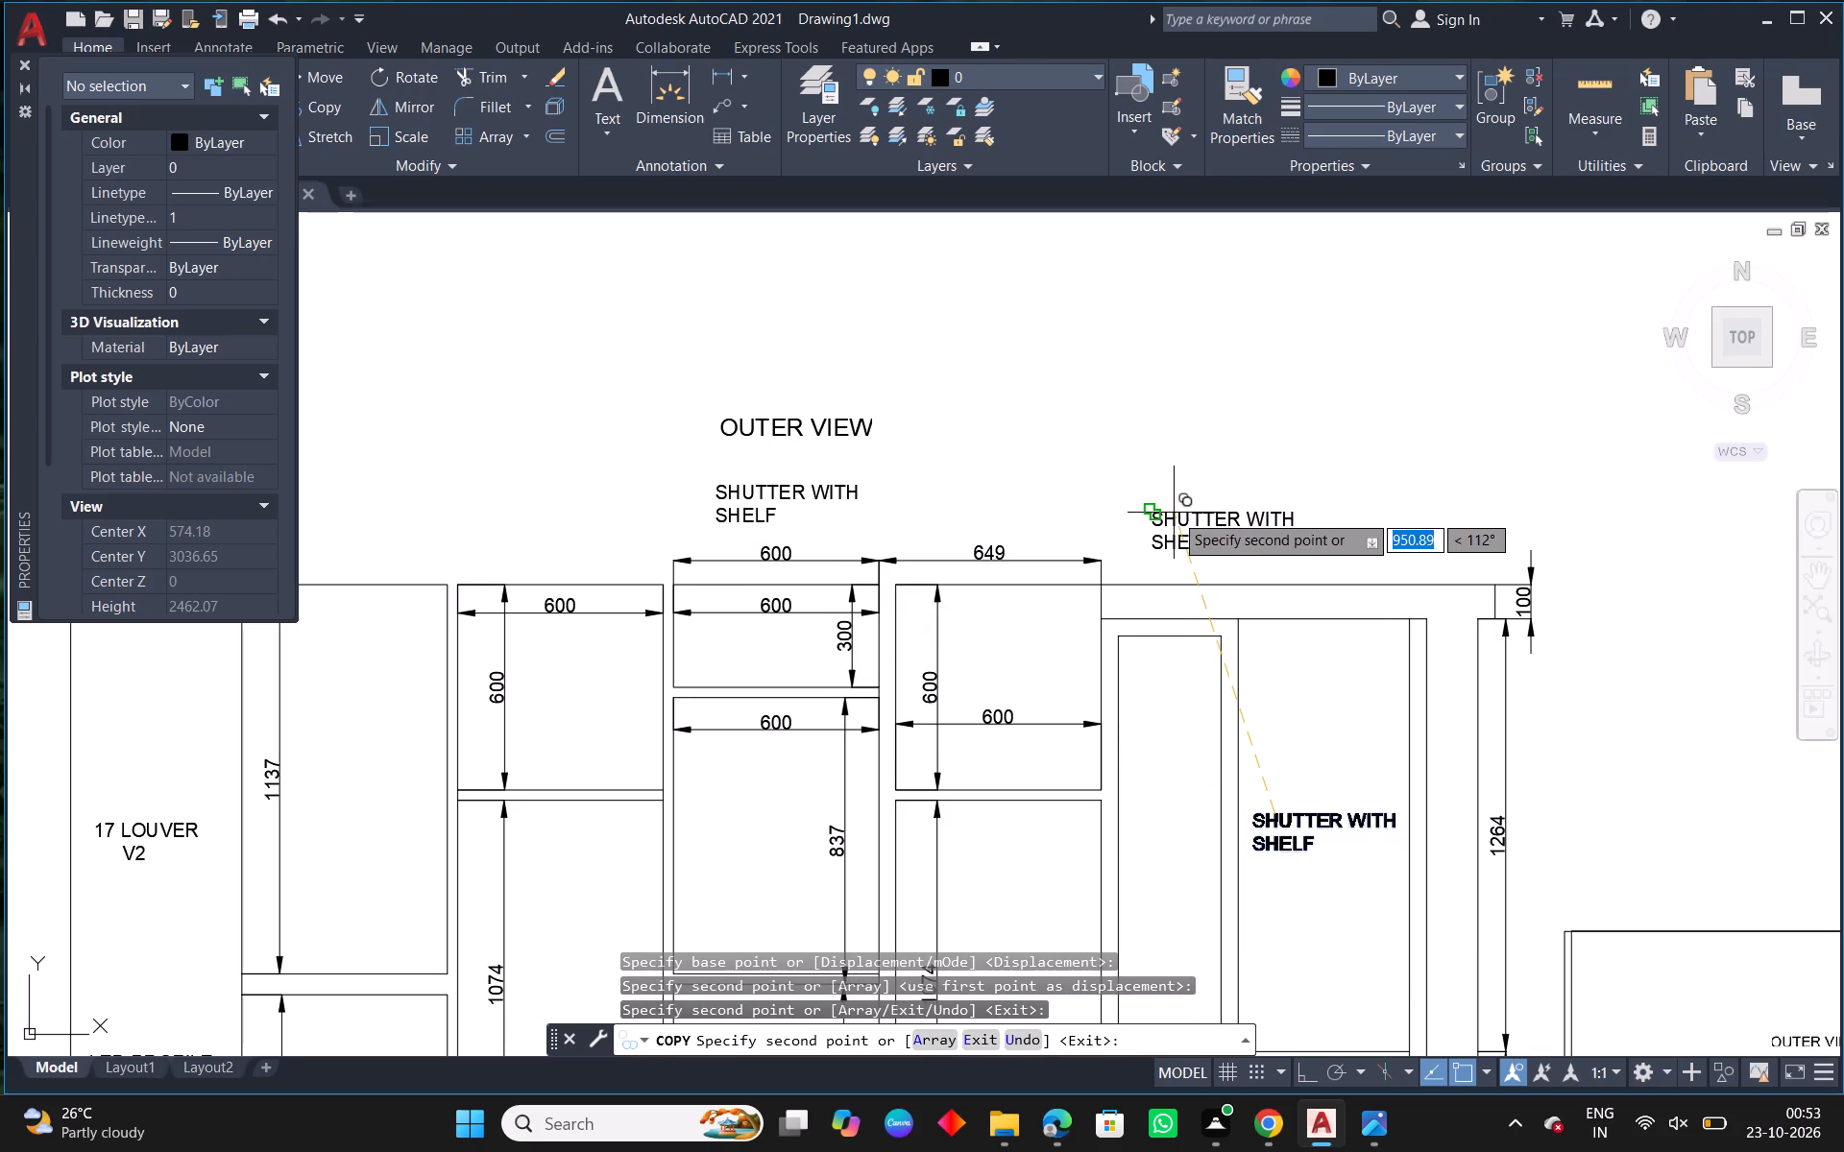
right_click(1174, 513)
click(1249, 534)
scroll(1007, 727, down, 1)
middle_drag(1216, 793, 1007, 720)
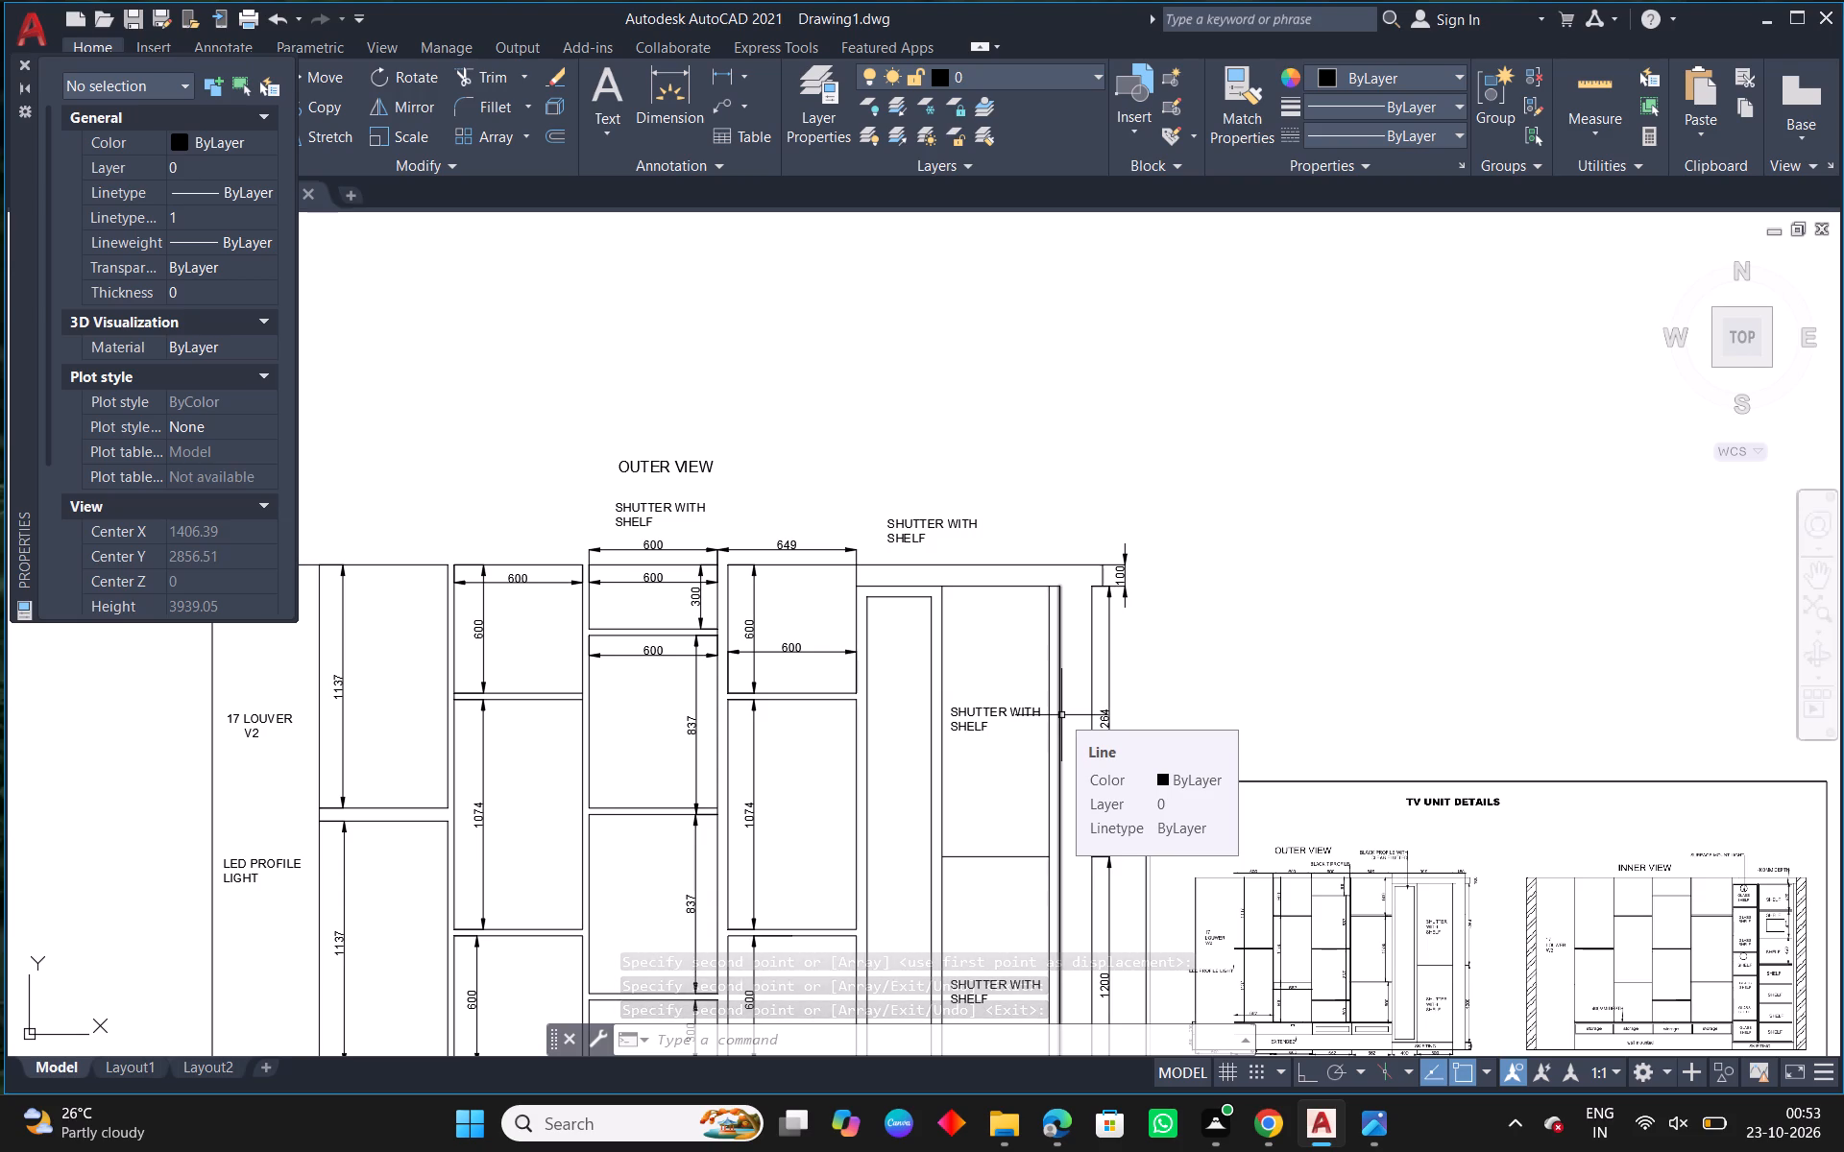
Replace the text of the label beneath the "OUTER VIEW" title with "BLACK T PROFILE".
text(ED)
key(space)
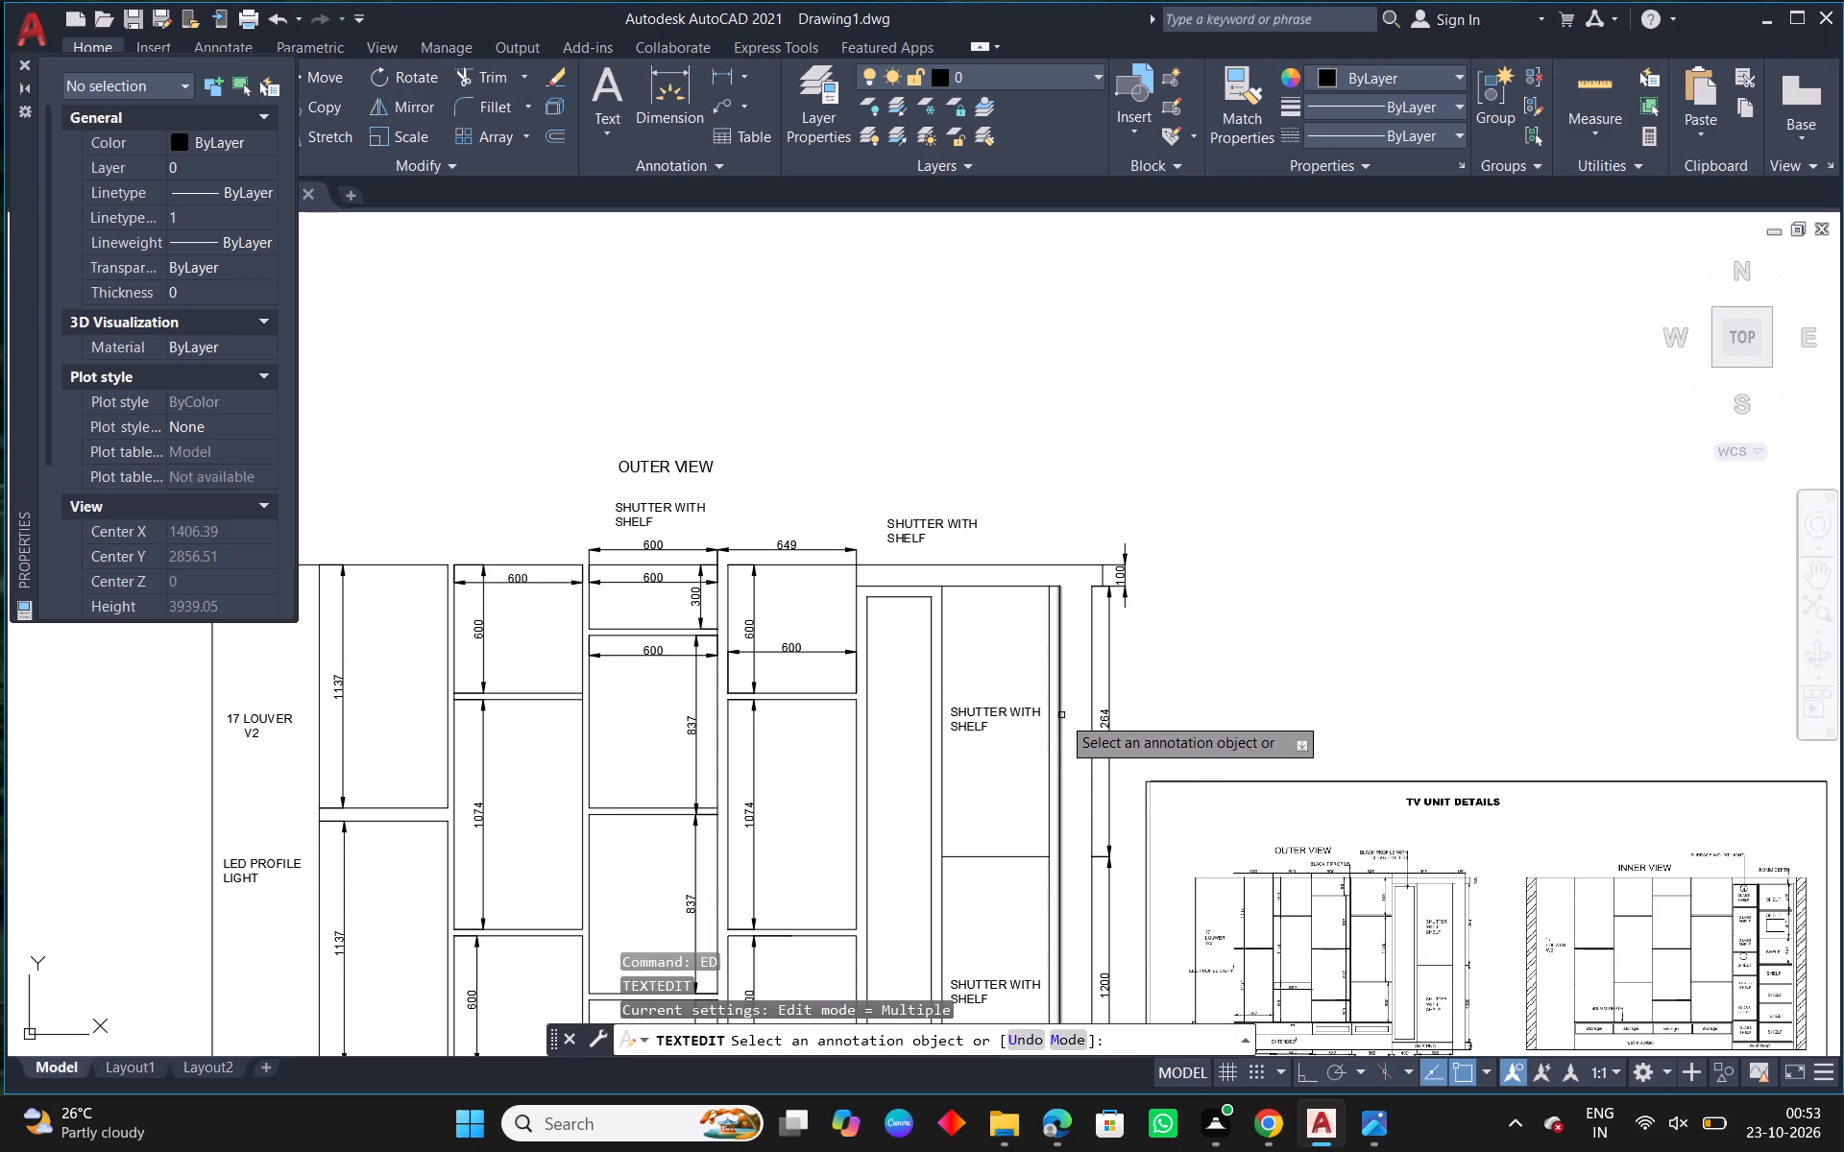
scroll(1496, 924, up, 1)
scroll(1329, 880, up, 1)
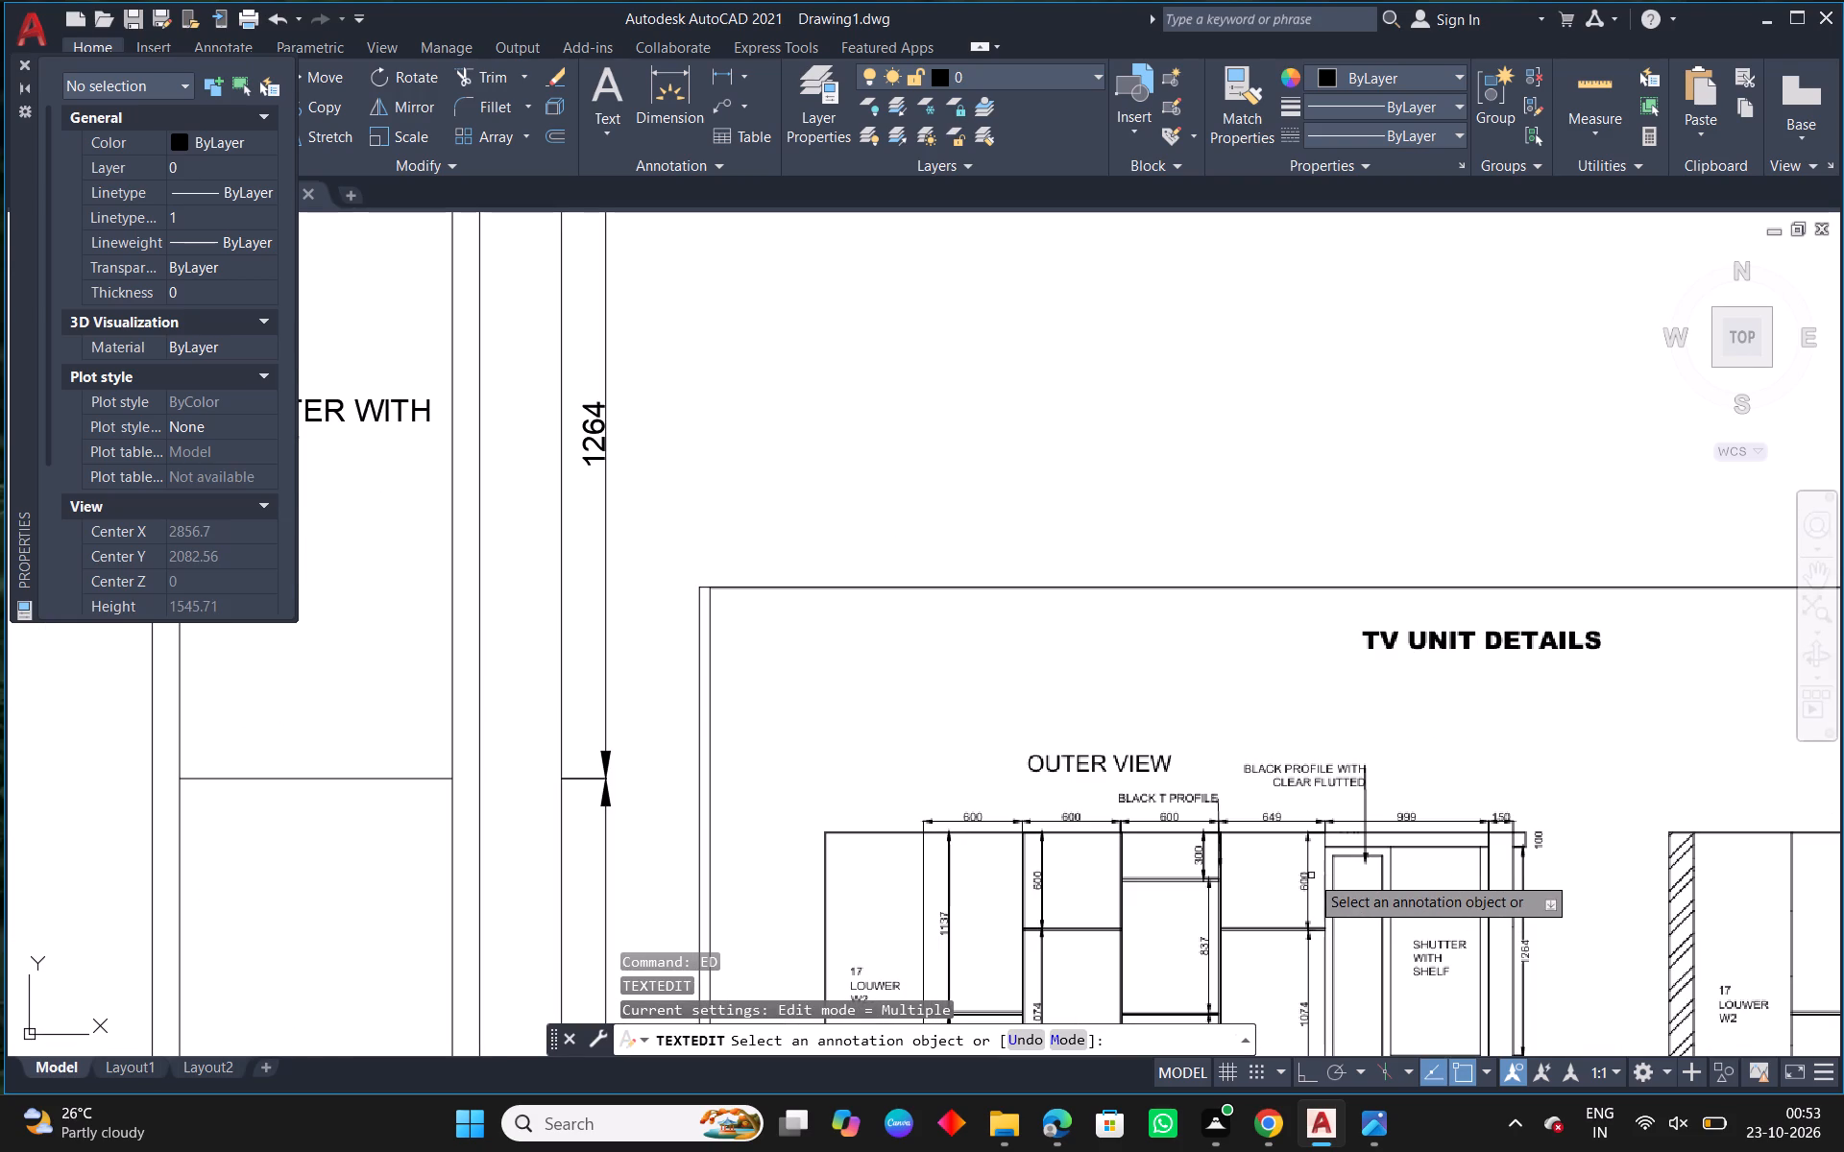
scroll(1310, 877, down, 2)
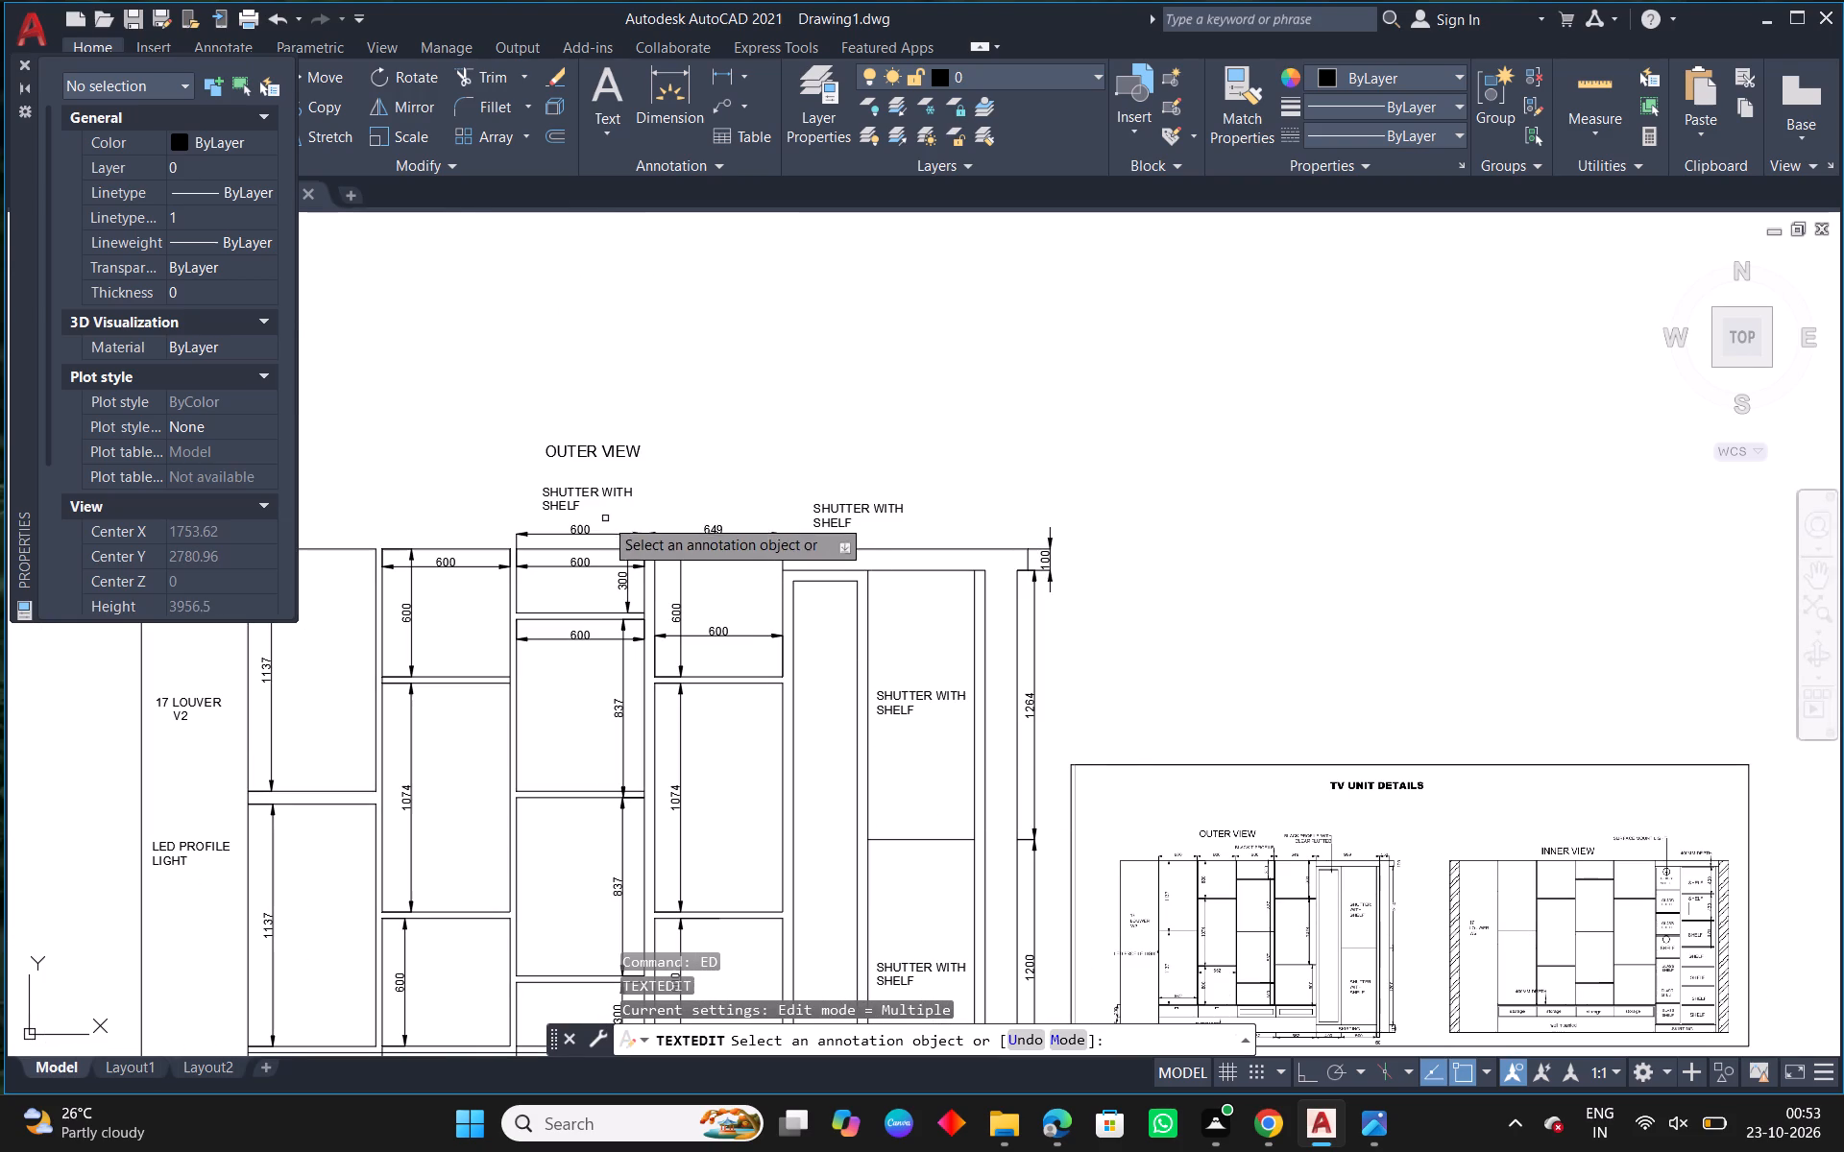
click(569, 499)
drag(598, 520, 560, 497)
click(609, 501)
click(593, 495)
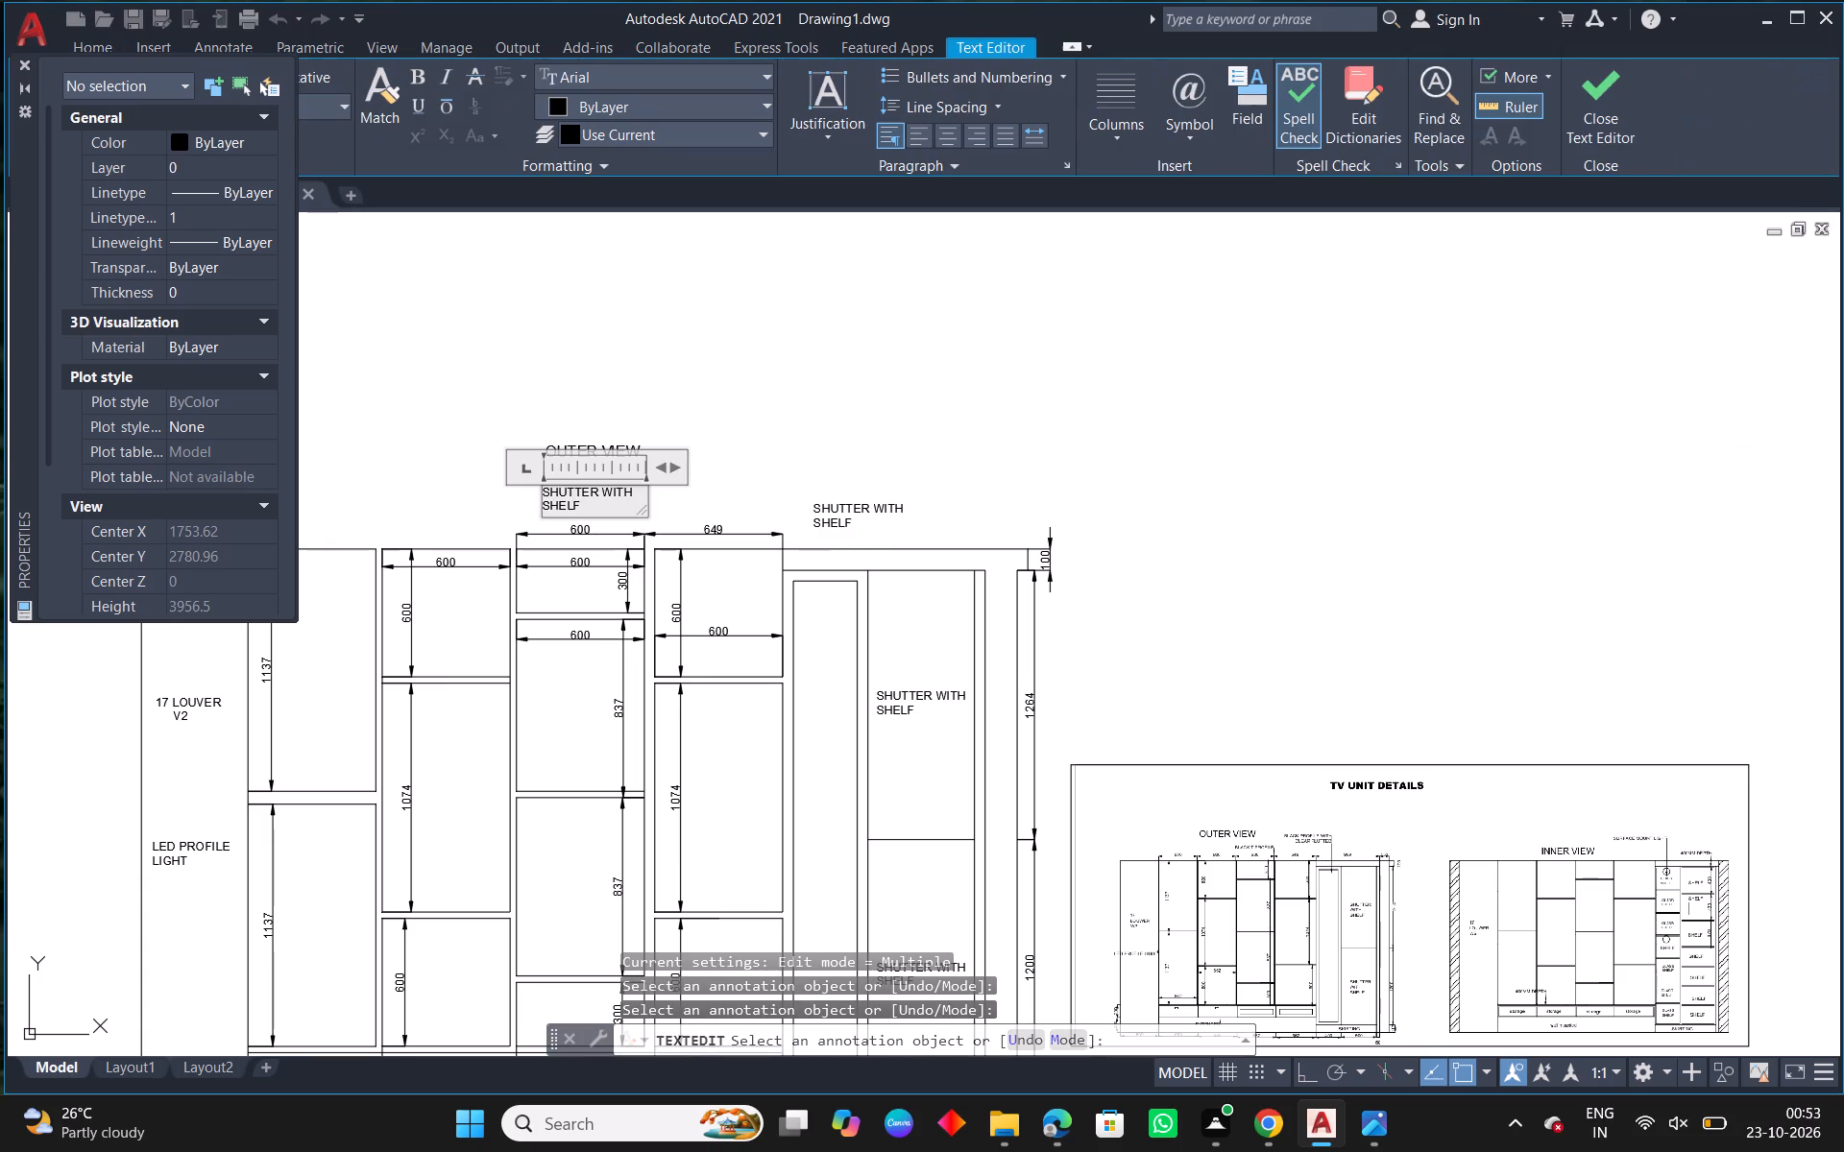
drag(590, 503, 540, 497)
key(BackSpace)
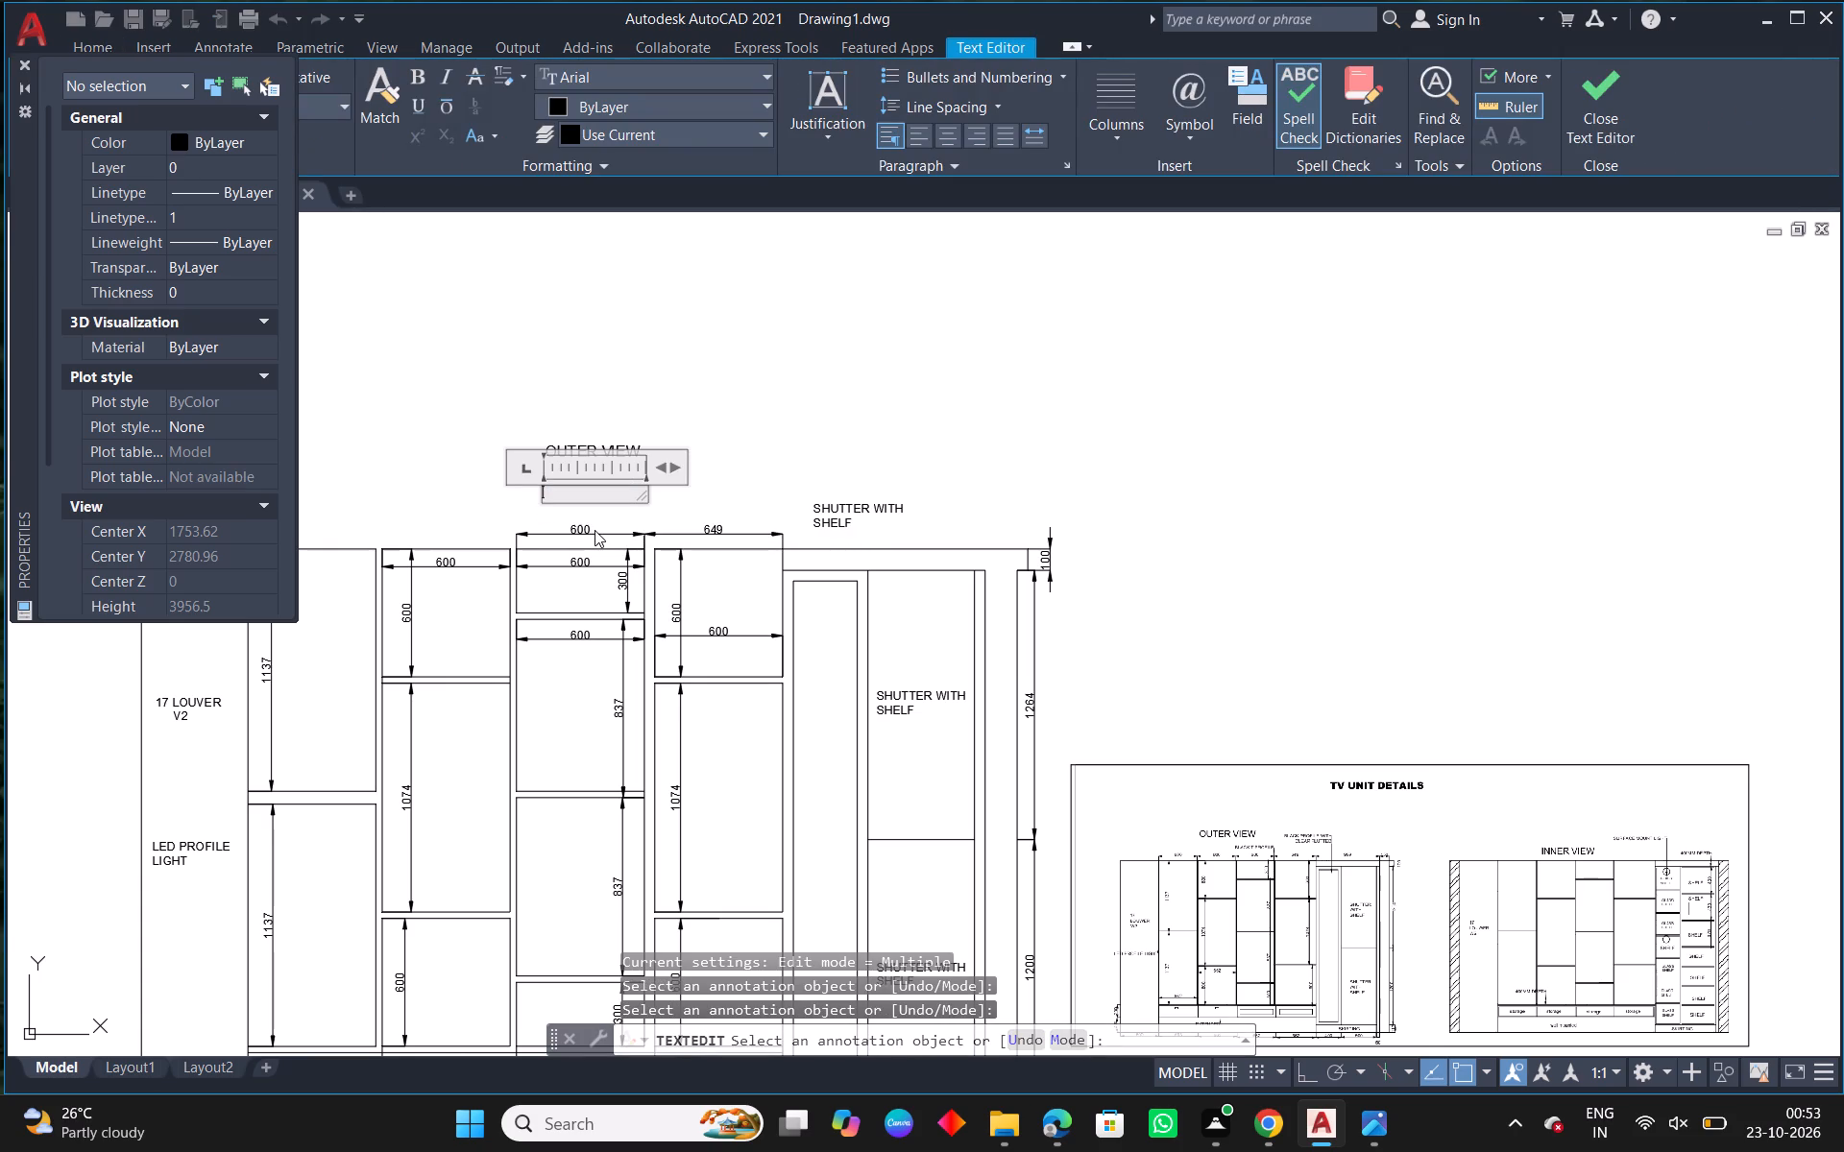
text(BLAC)
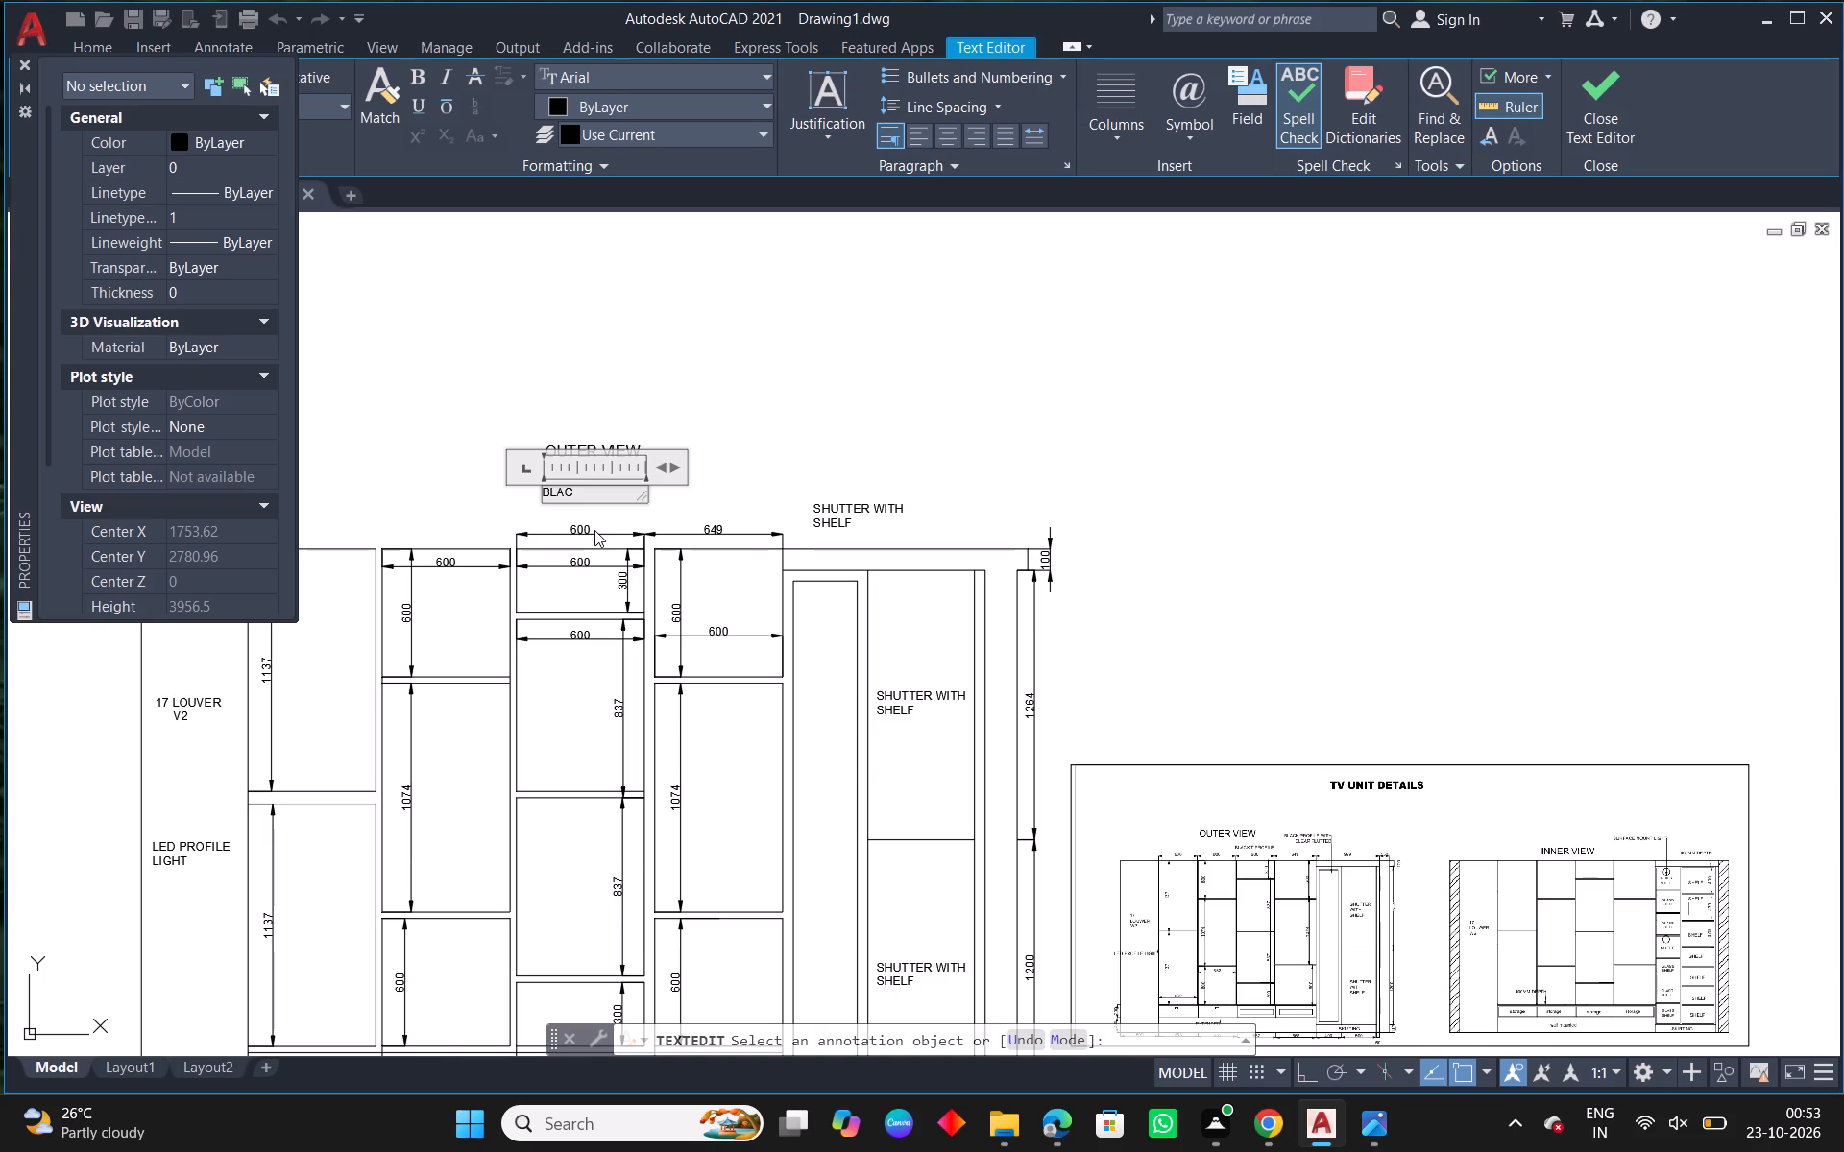
text(K)
key(space)
text(T P)
key(r)
text(OFILE)
click(758, 457)
right_click(758, 457)
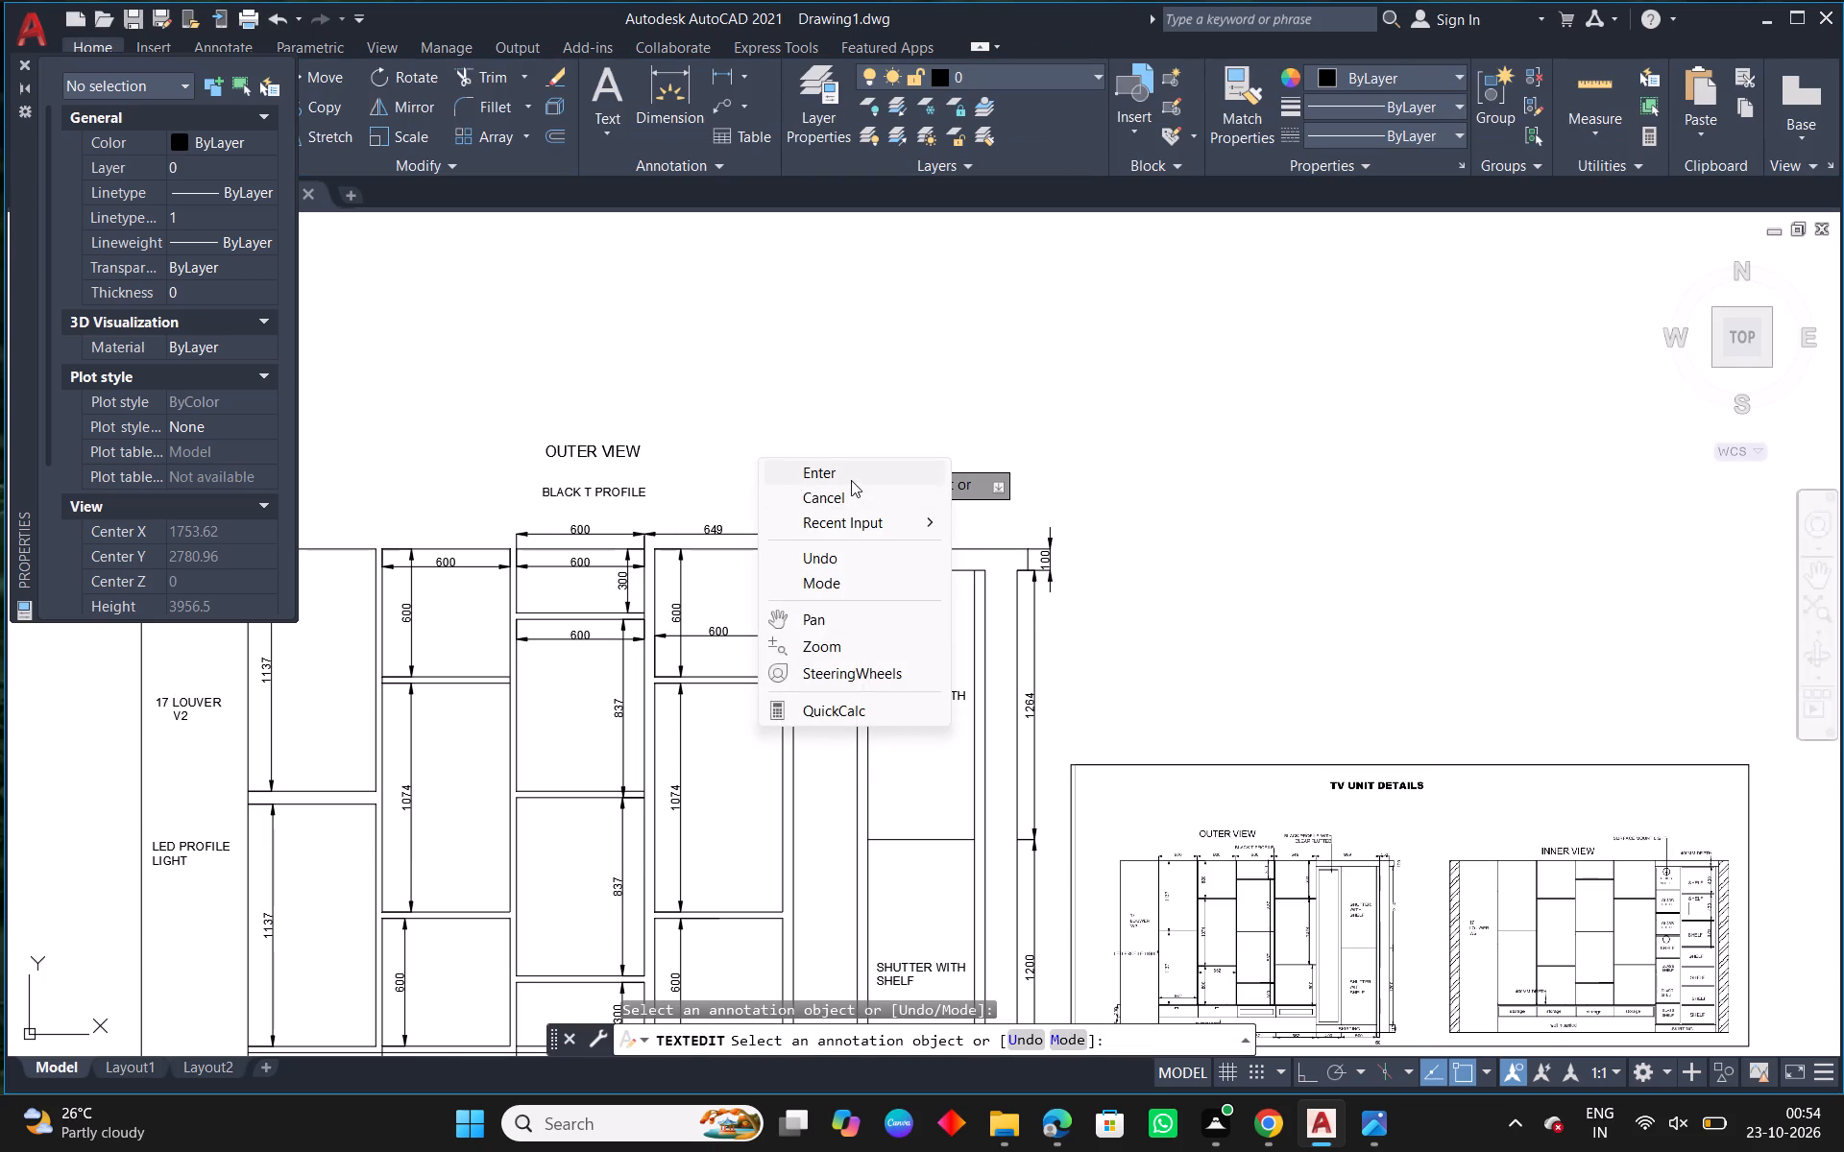
click(851, 480)
Examine the profile callouts above the outer view in the TV UNIT DETAILS reference.
scroll(594, 512, up, 1)
middle_drag(864, 559, 736, 542)
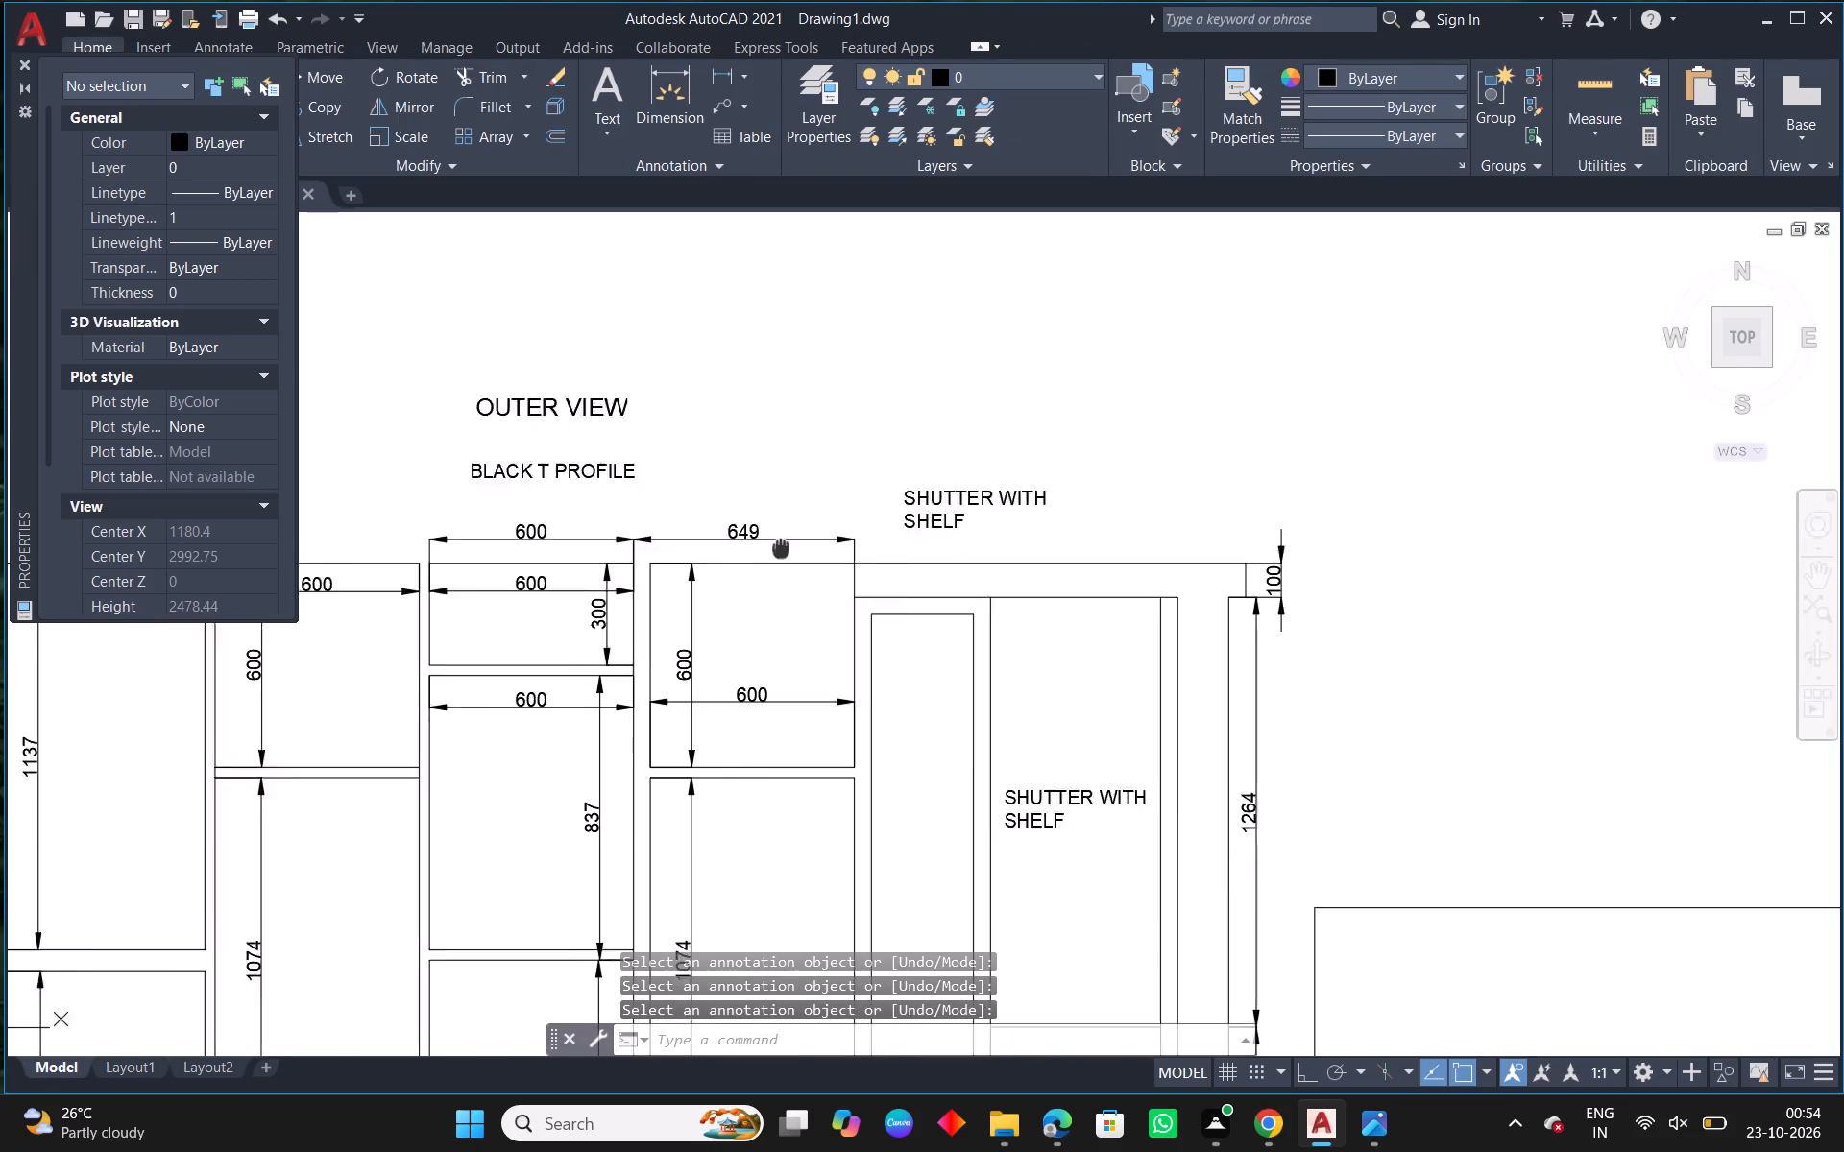
middle_drag(736, 542, 638, 541)
scroll(640, 553, down, 1)
middle_drag(986, 618, 968, 573)
scroll(1175, 779, up, 3)
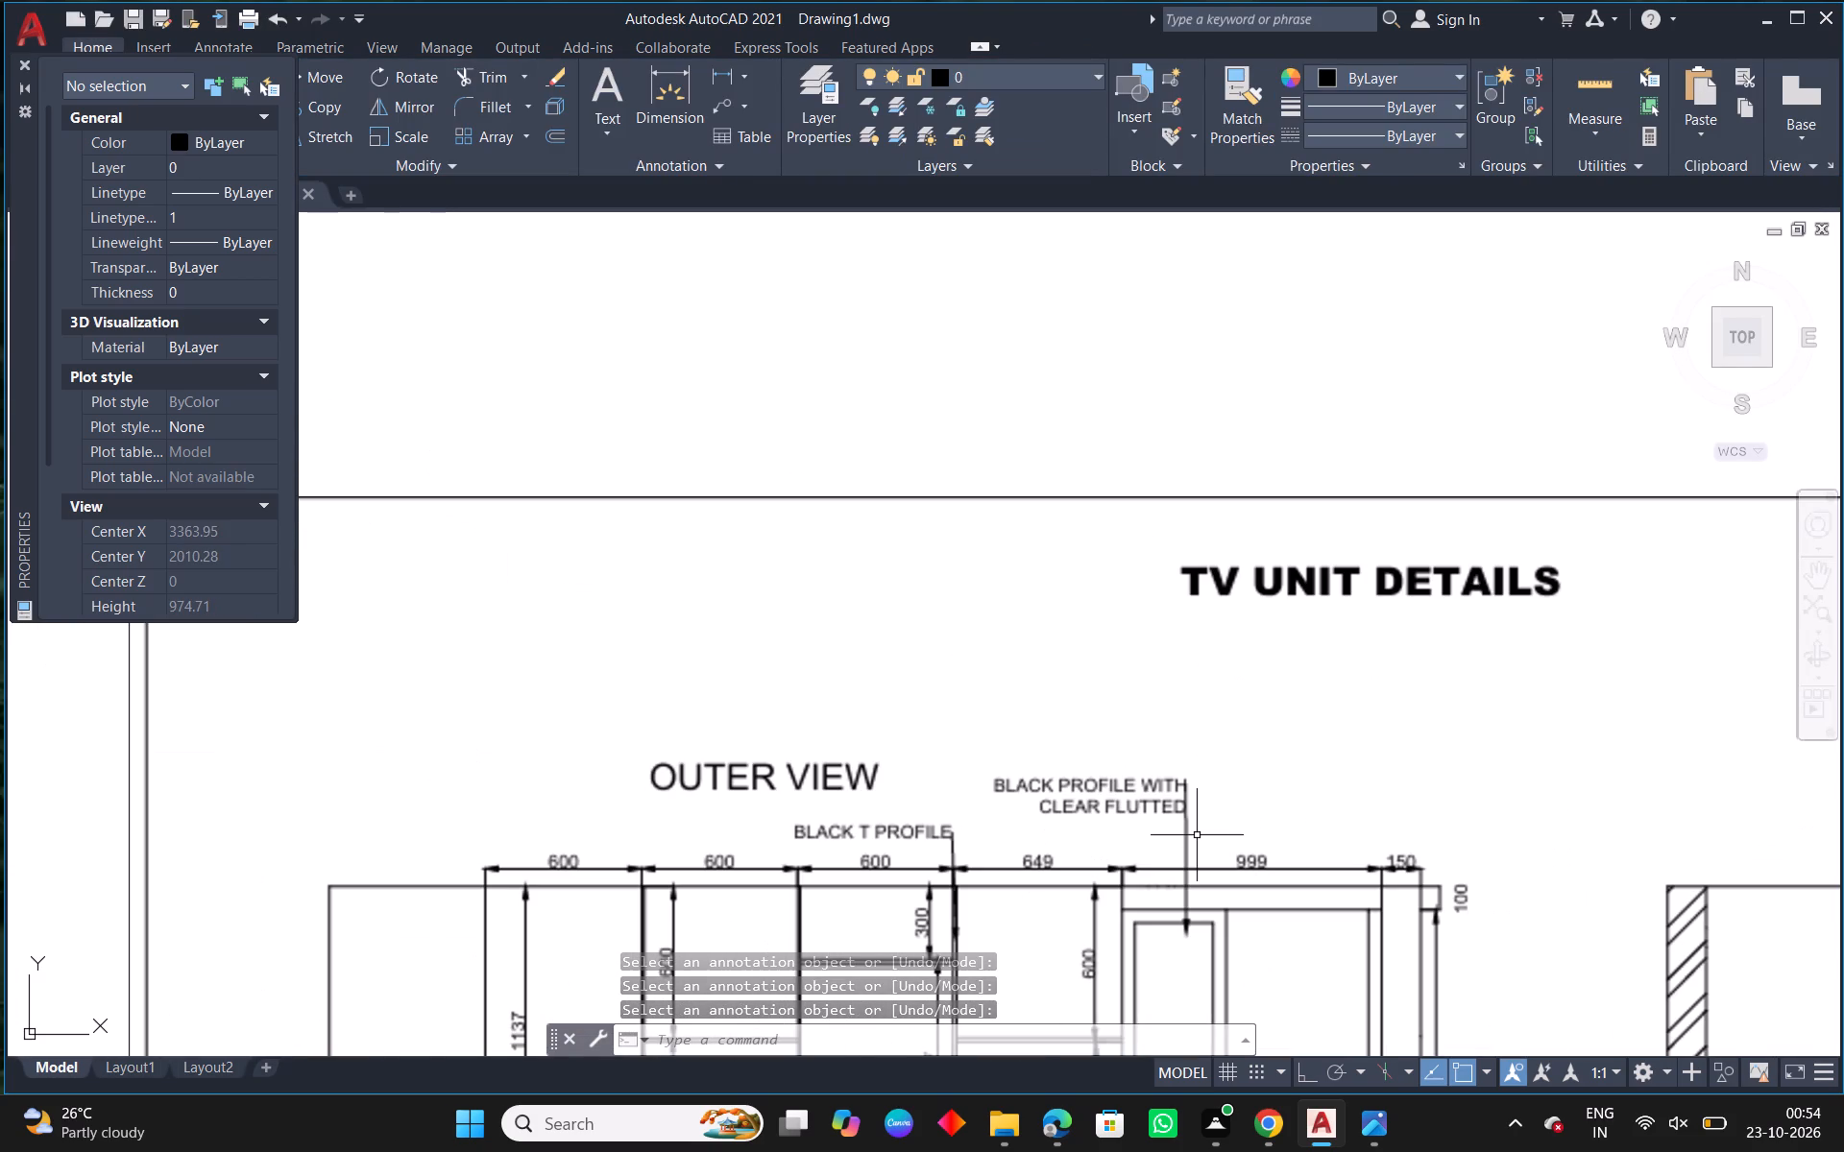
scroll(1197, 835, down, 2)
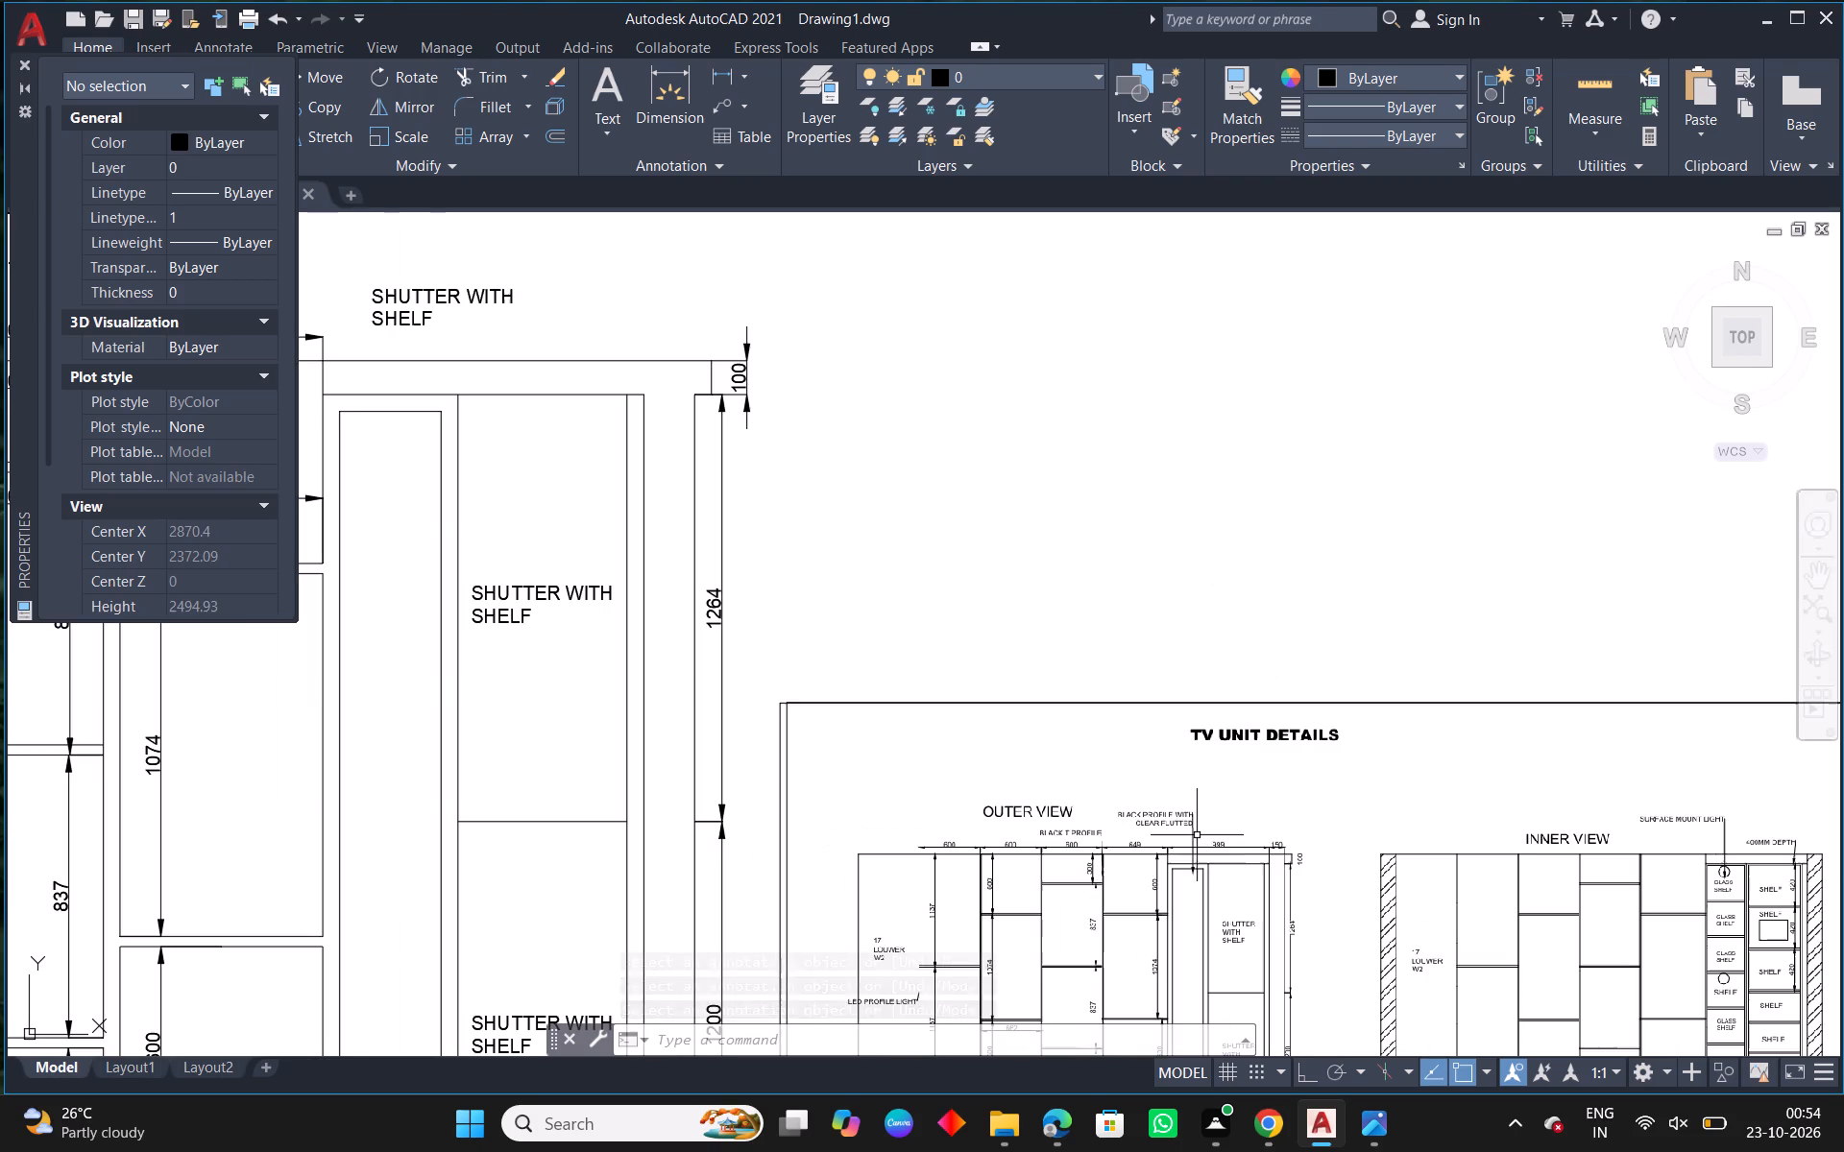
middle_drag(601, 556, 926, 799)
scroll(756, 564, up, 1)
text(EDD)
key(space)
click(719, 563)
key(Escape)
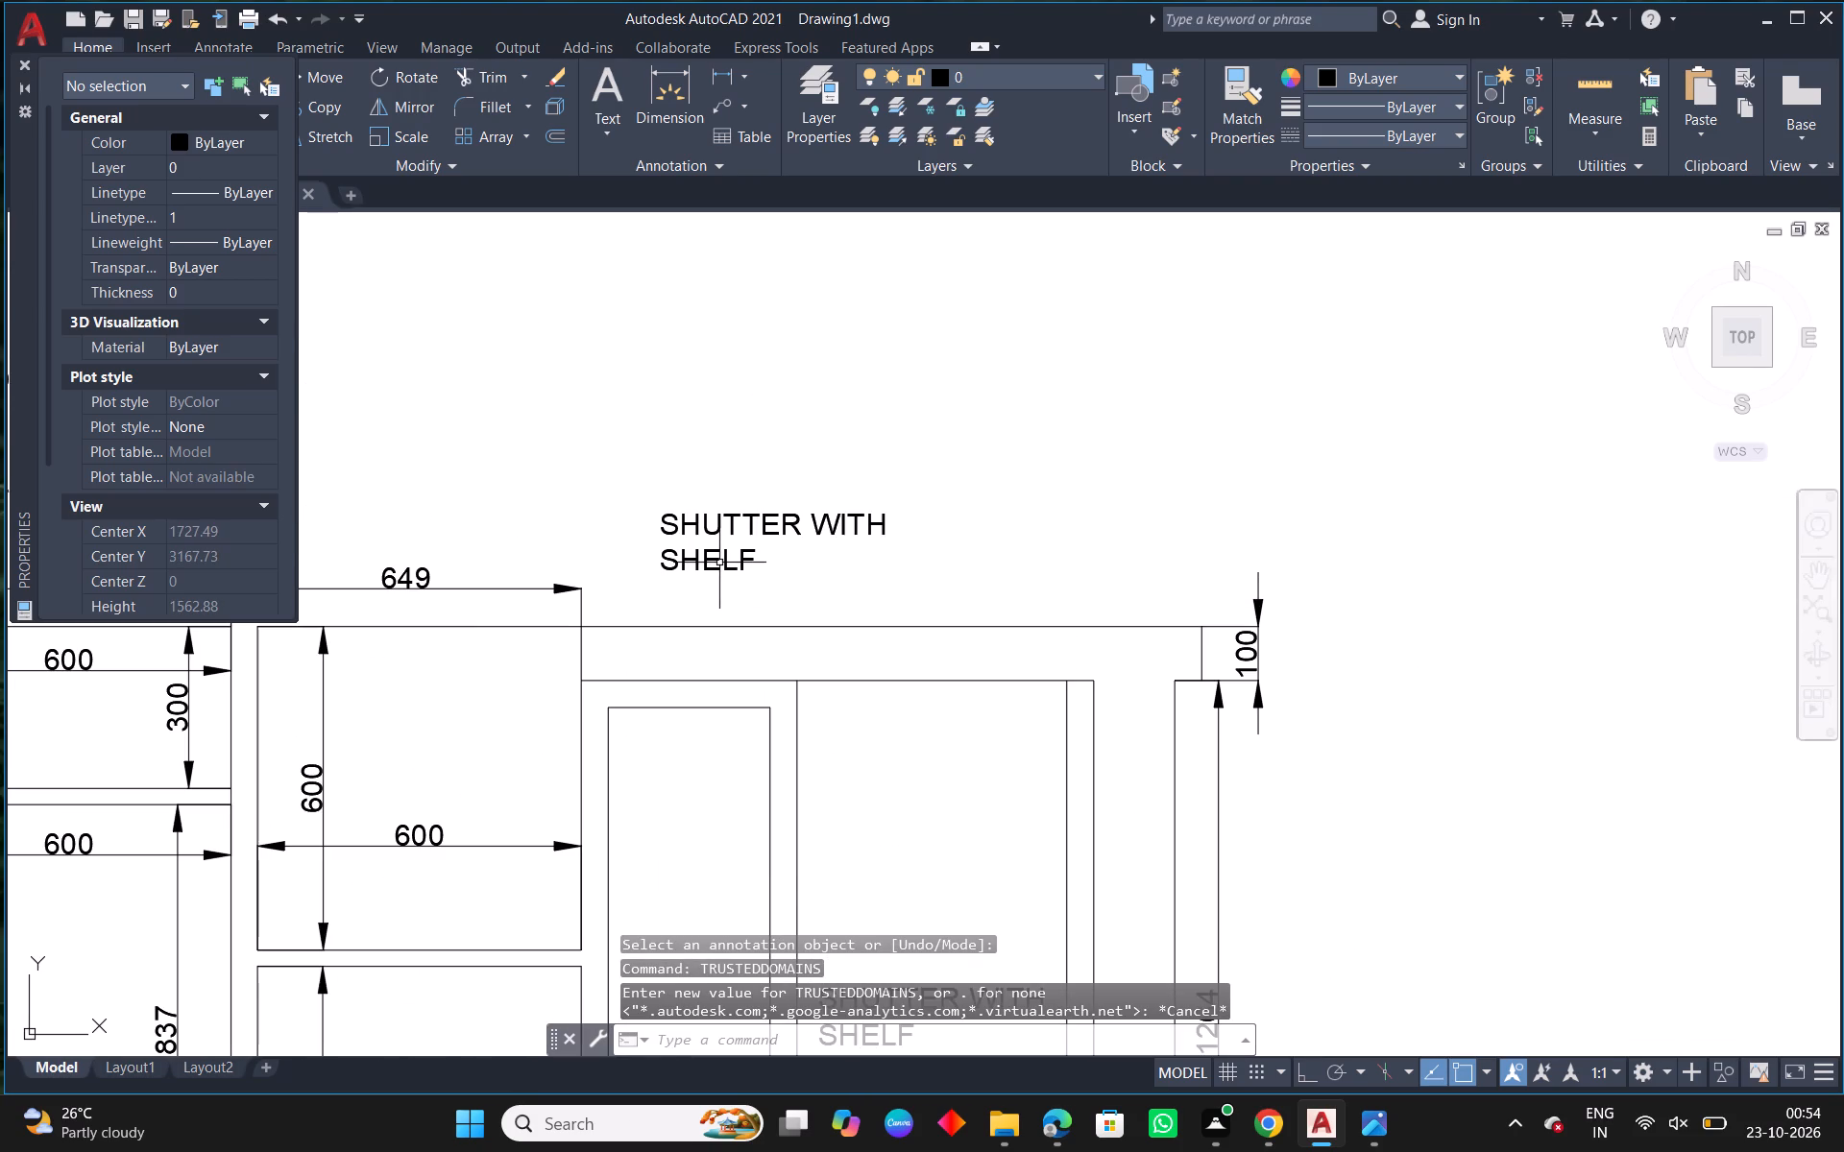
Replace the text of the "SHUTTER WITH SHELF" label above the tall narrow door with "BLACK T PROFILE".
text(ED)
key(space)
click(718, 566)
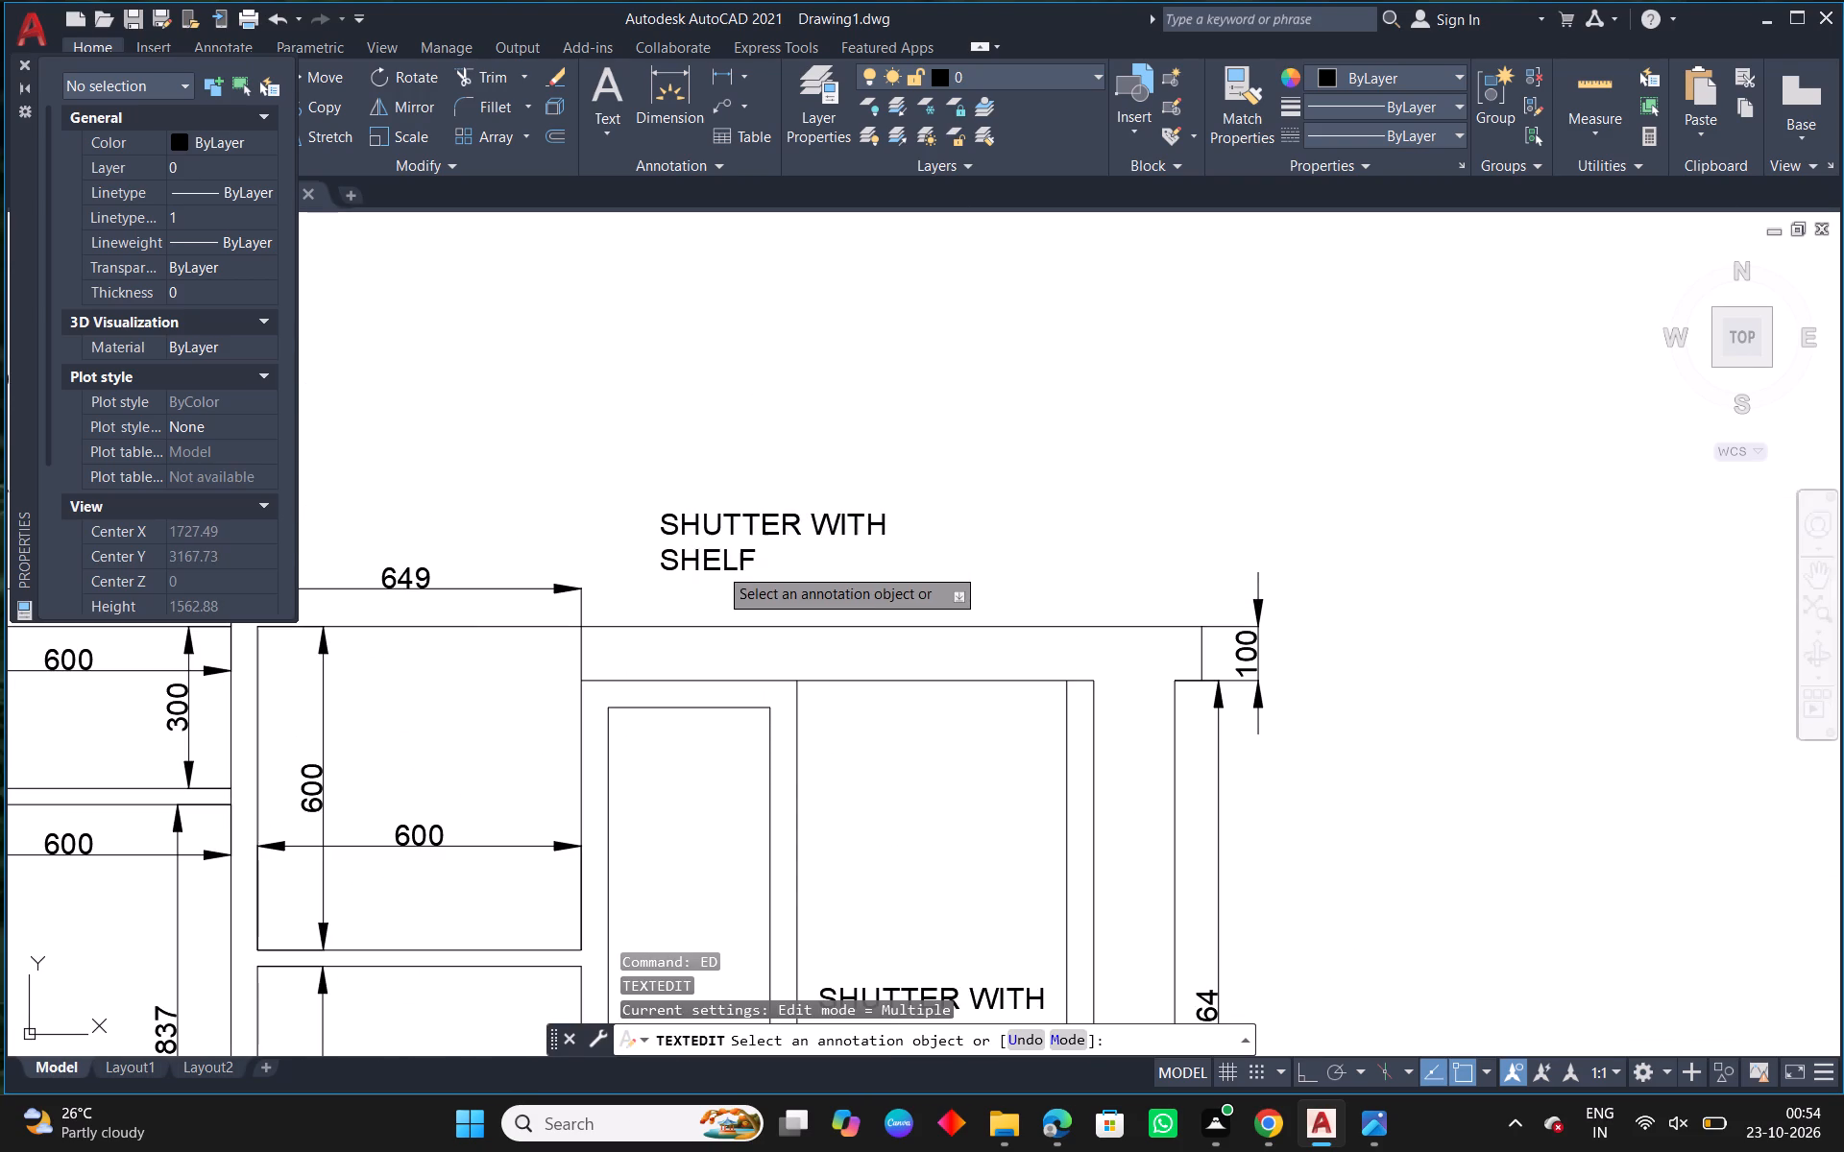
drag(779, 561, 668, 531)
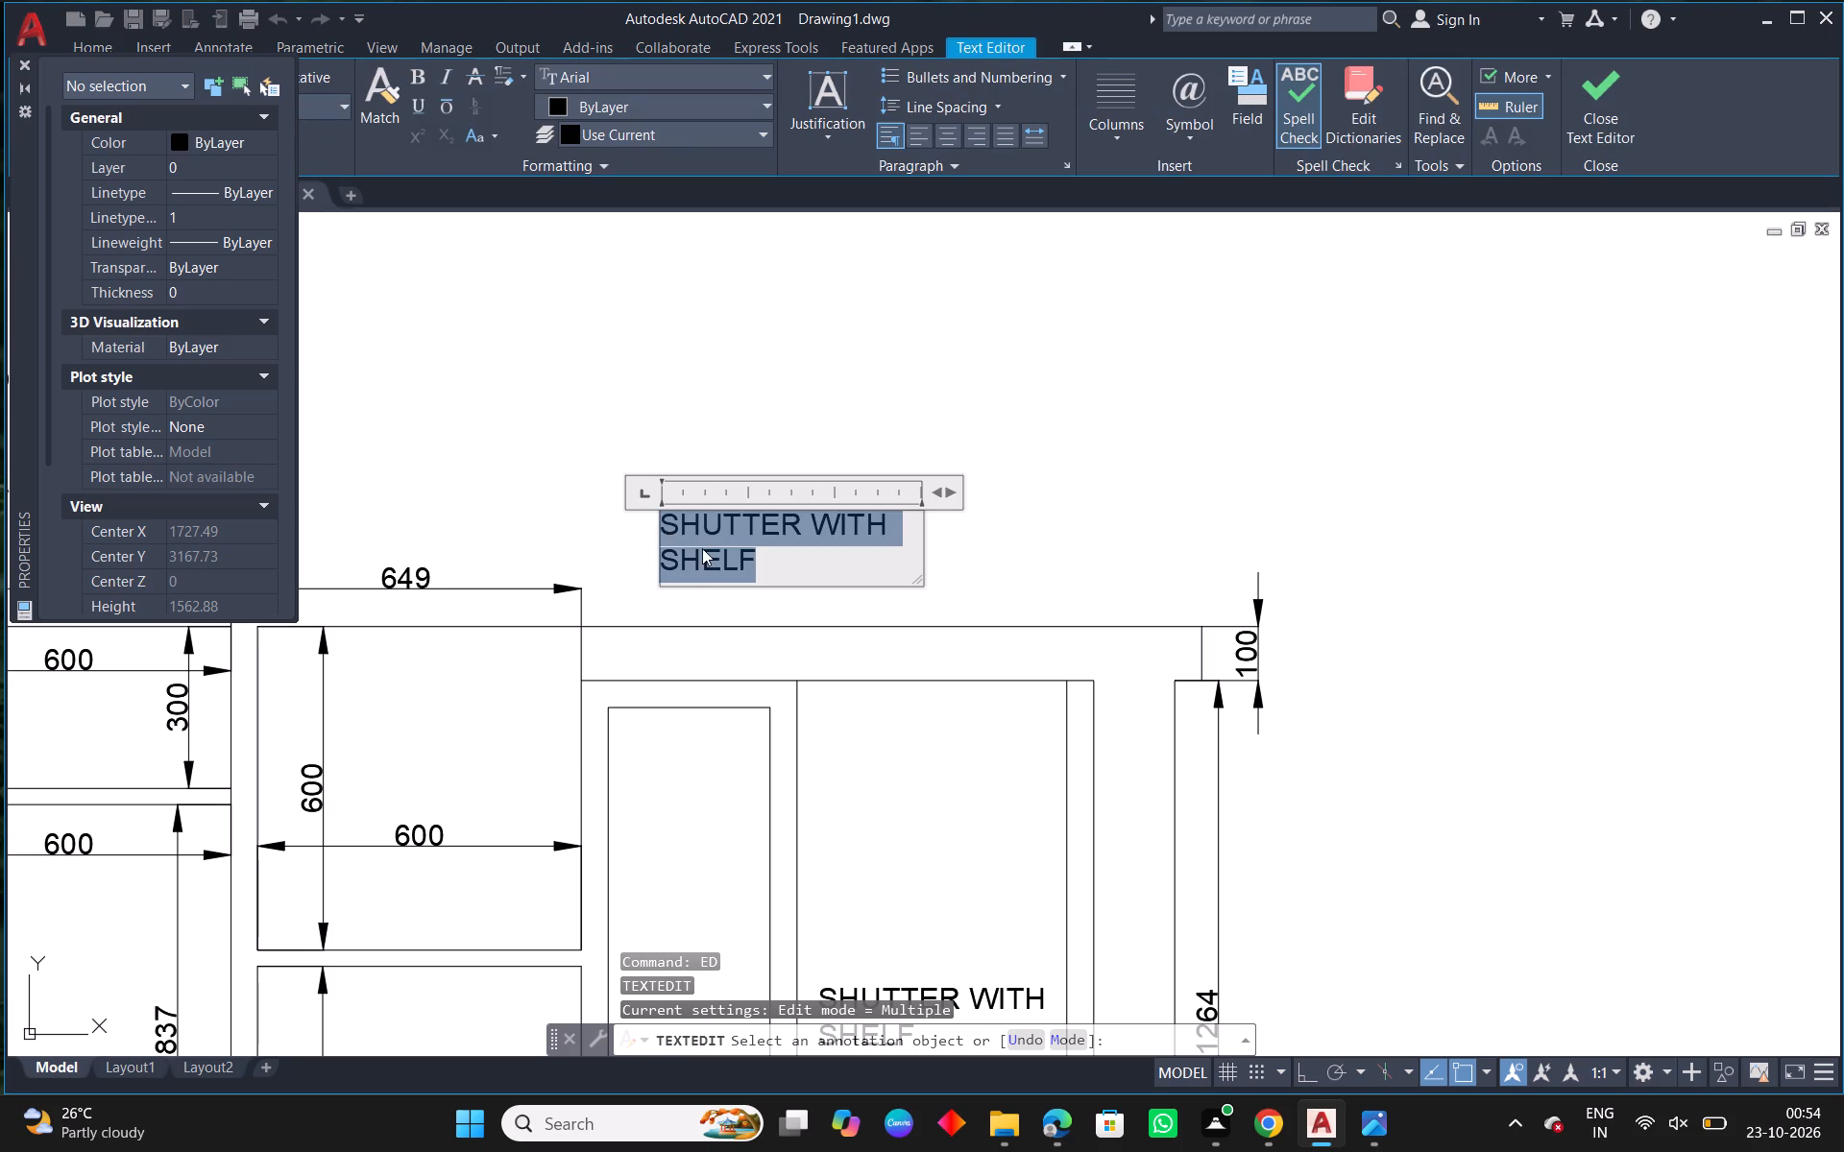
key(BackSpace)
text(BLACK T PROFILE)
key(space)
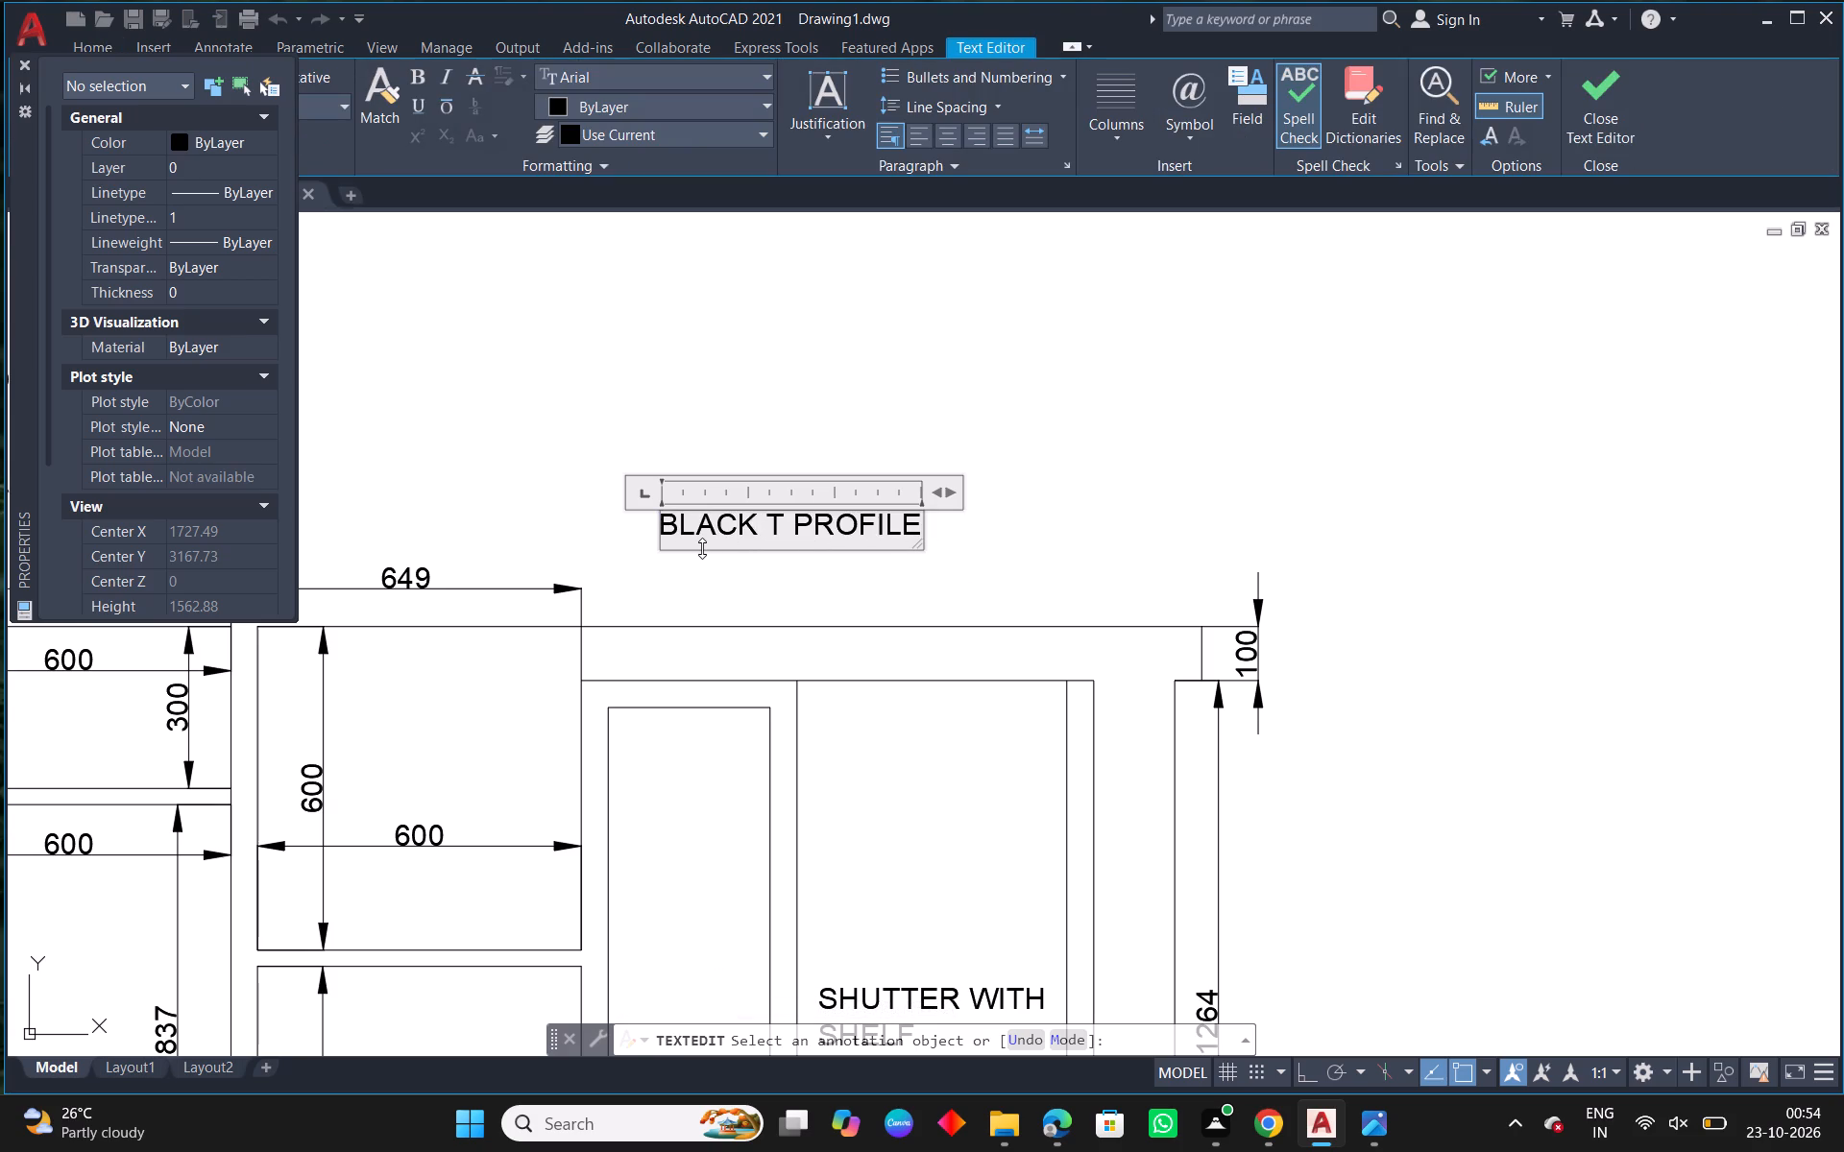
click(1032, 527)
key(Escape)
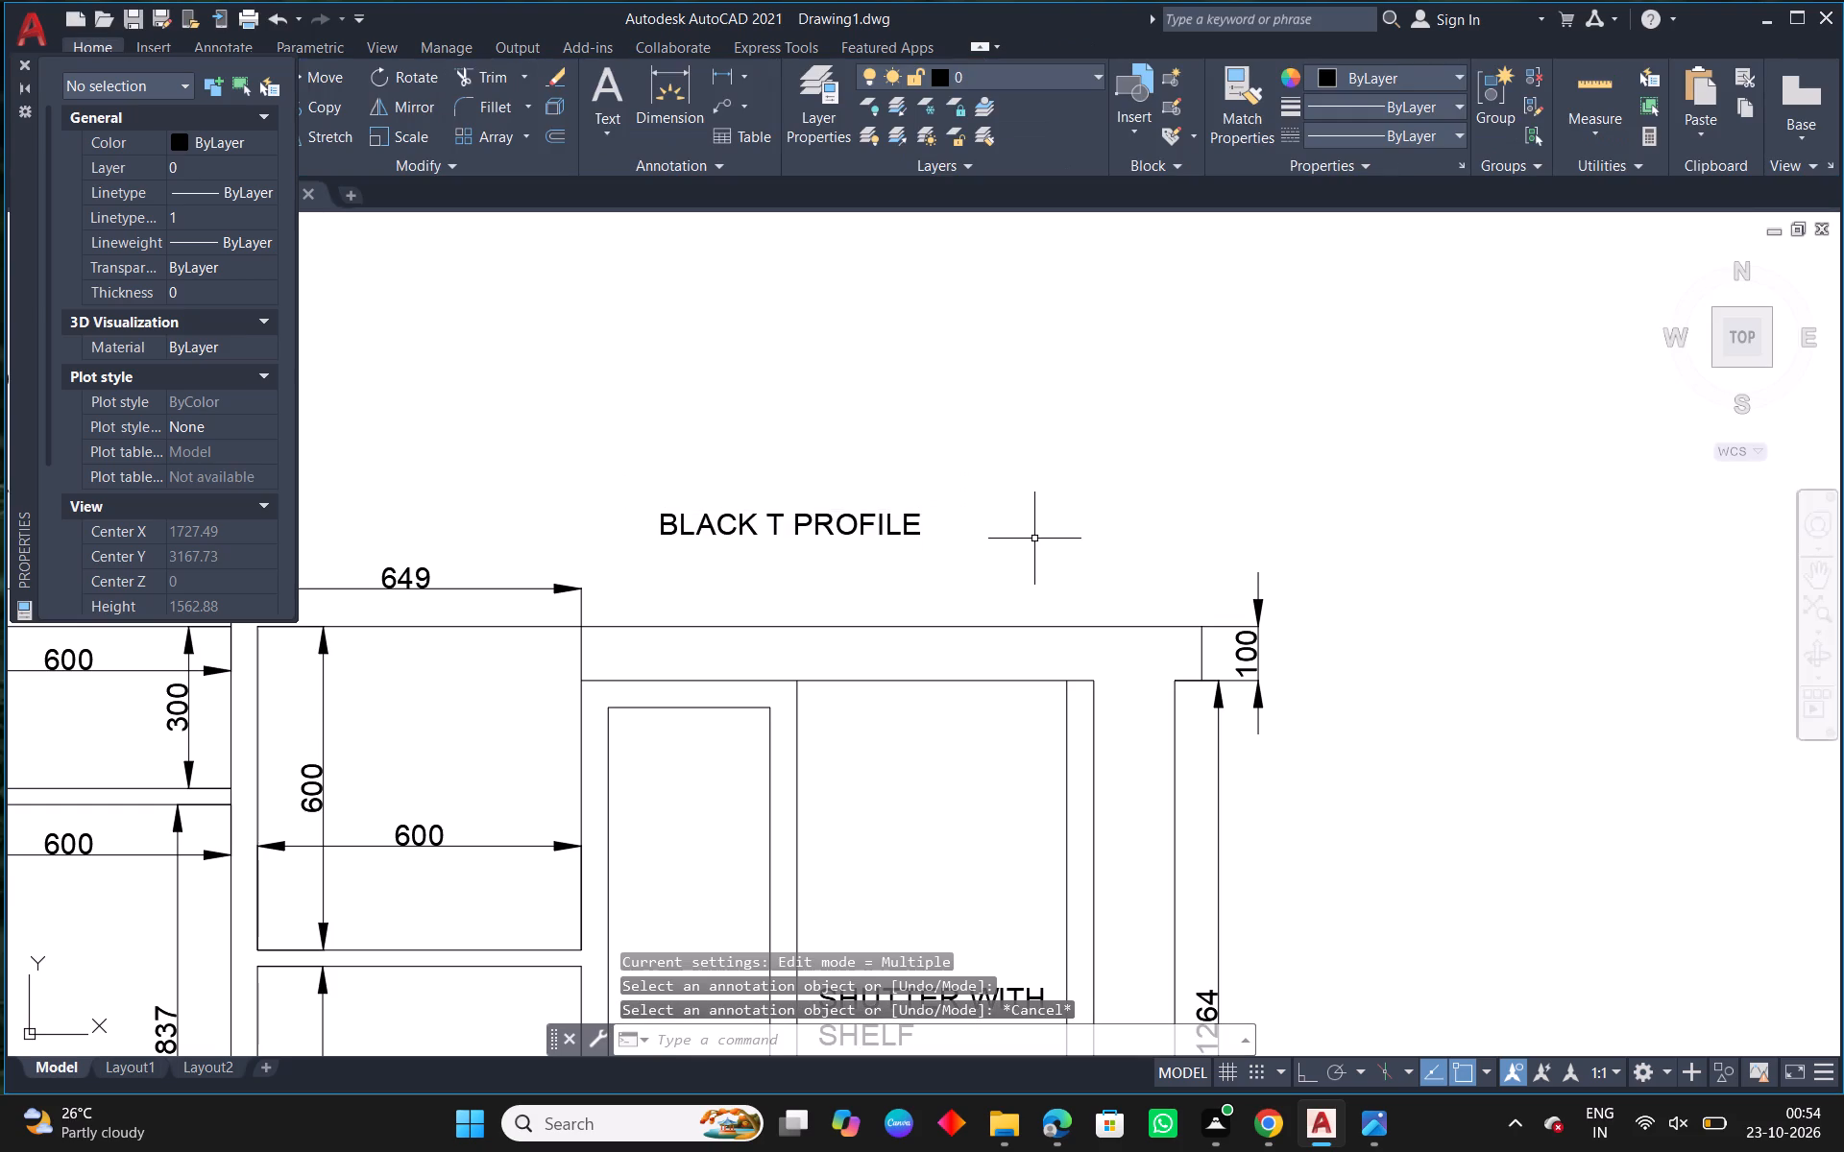
Save the drawing under the name "TV UNIT".
key(ctrl+s)
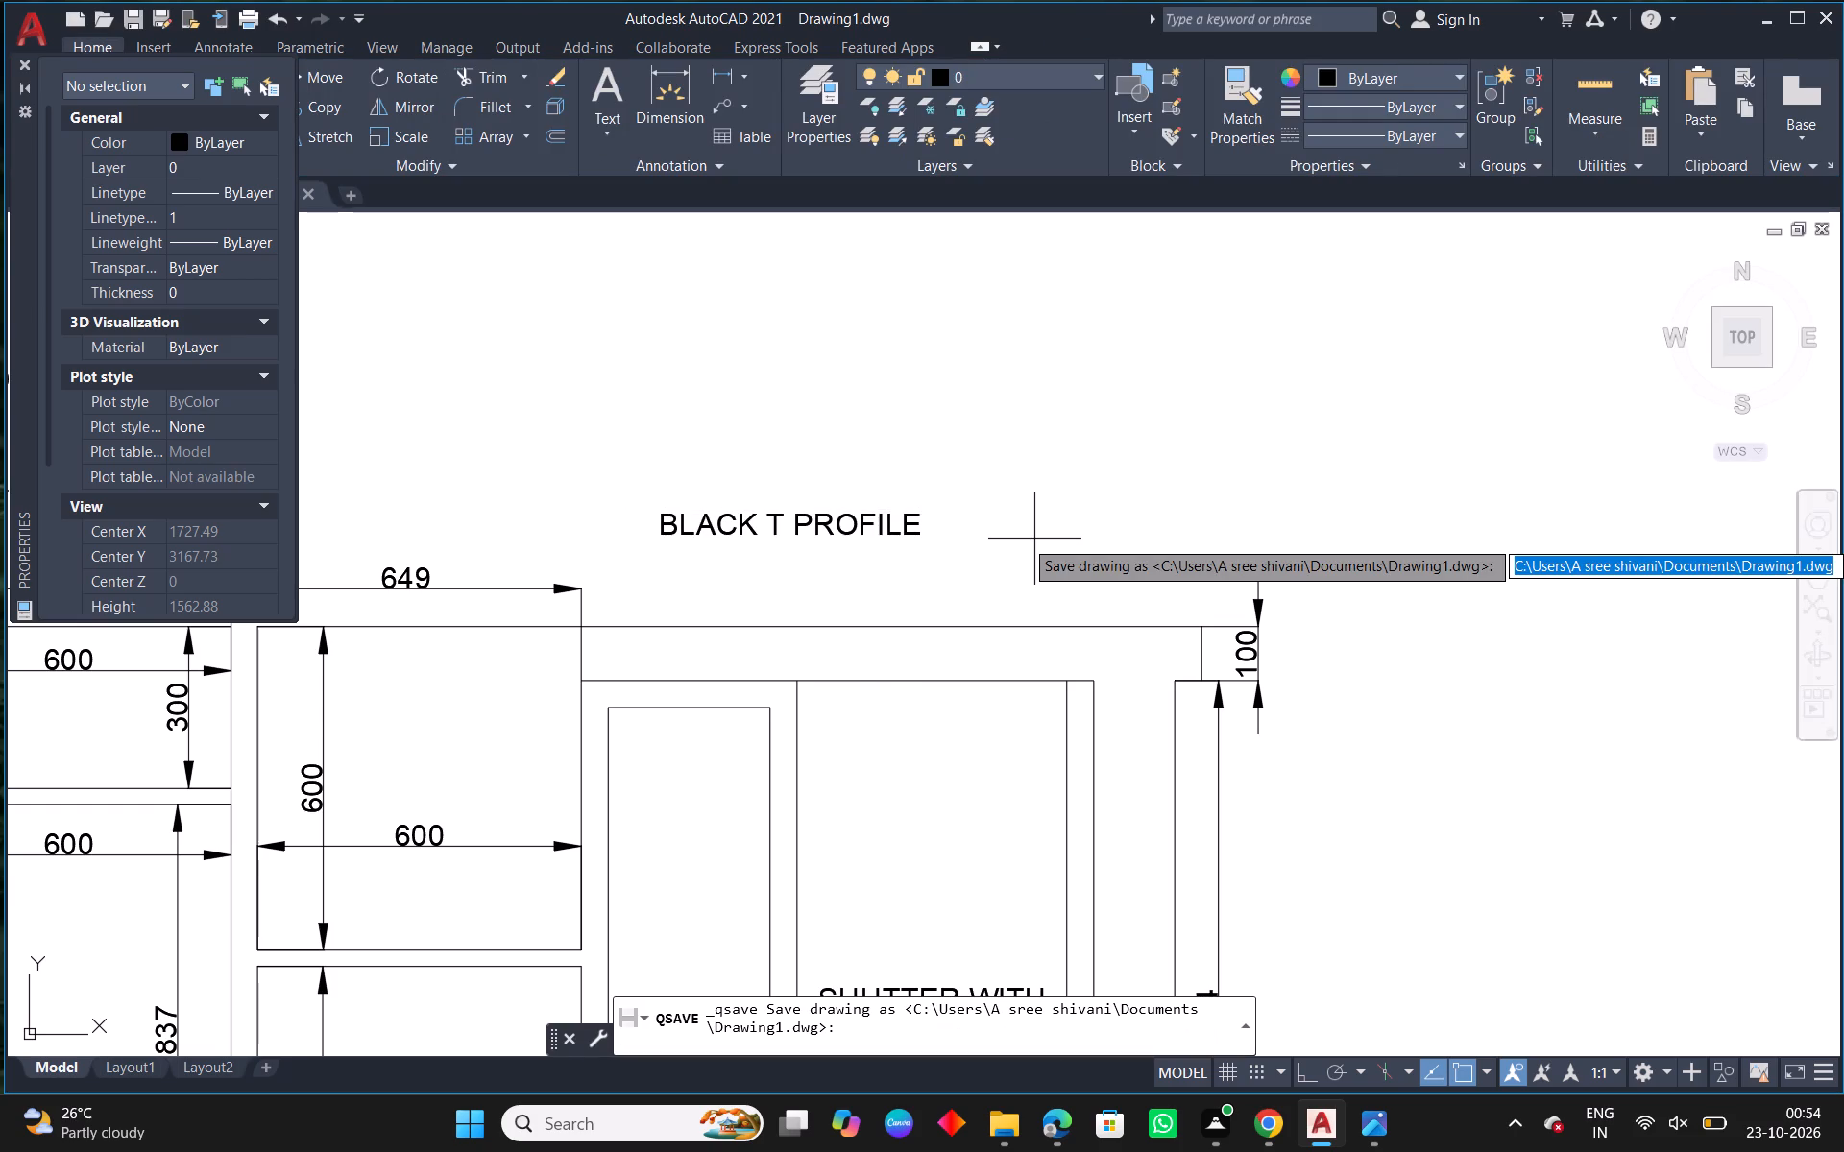
key(BackSpace)
text(TV)
key(space)
text(UNIT)
key(space)
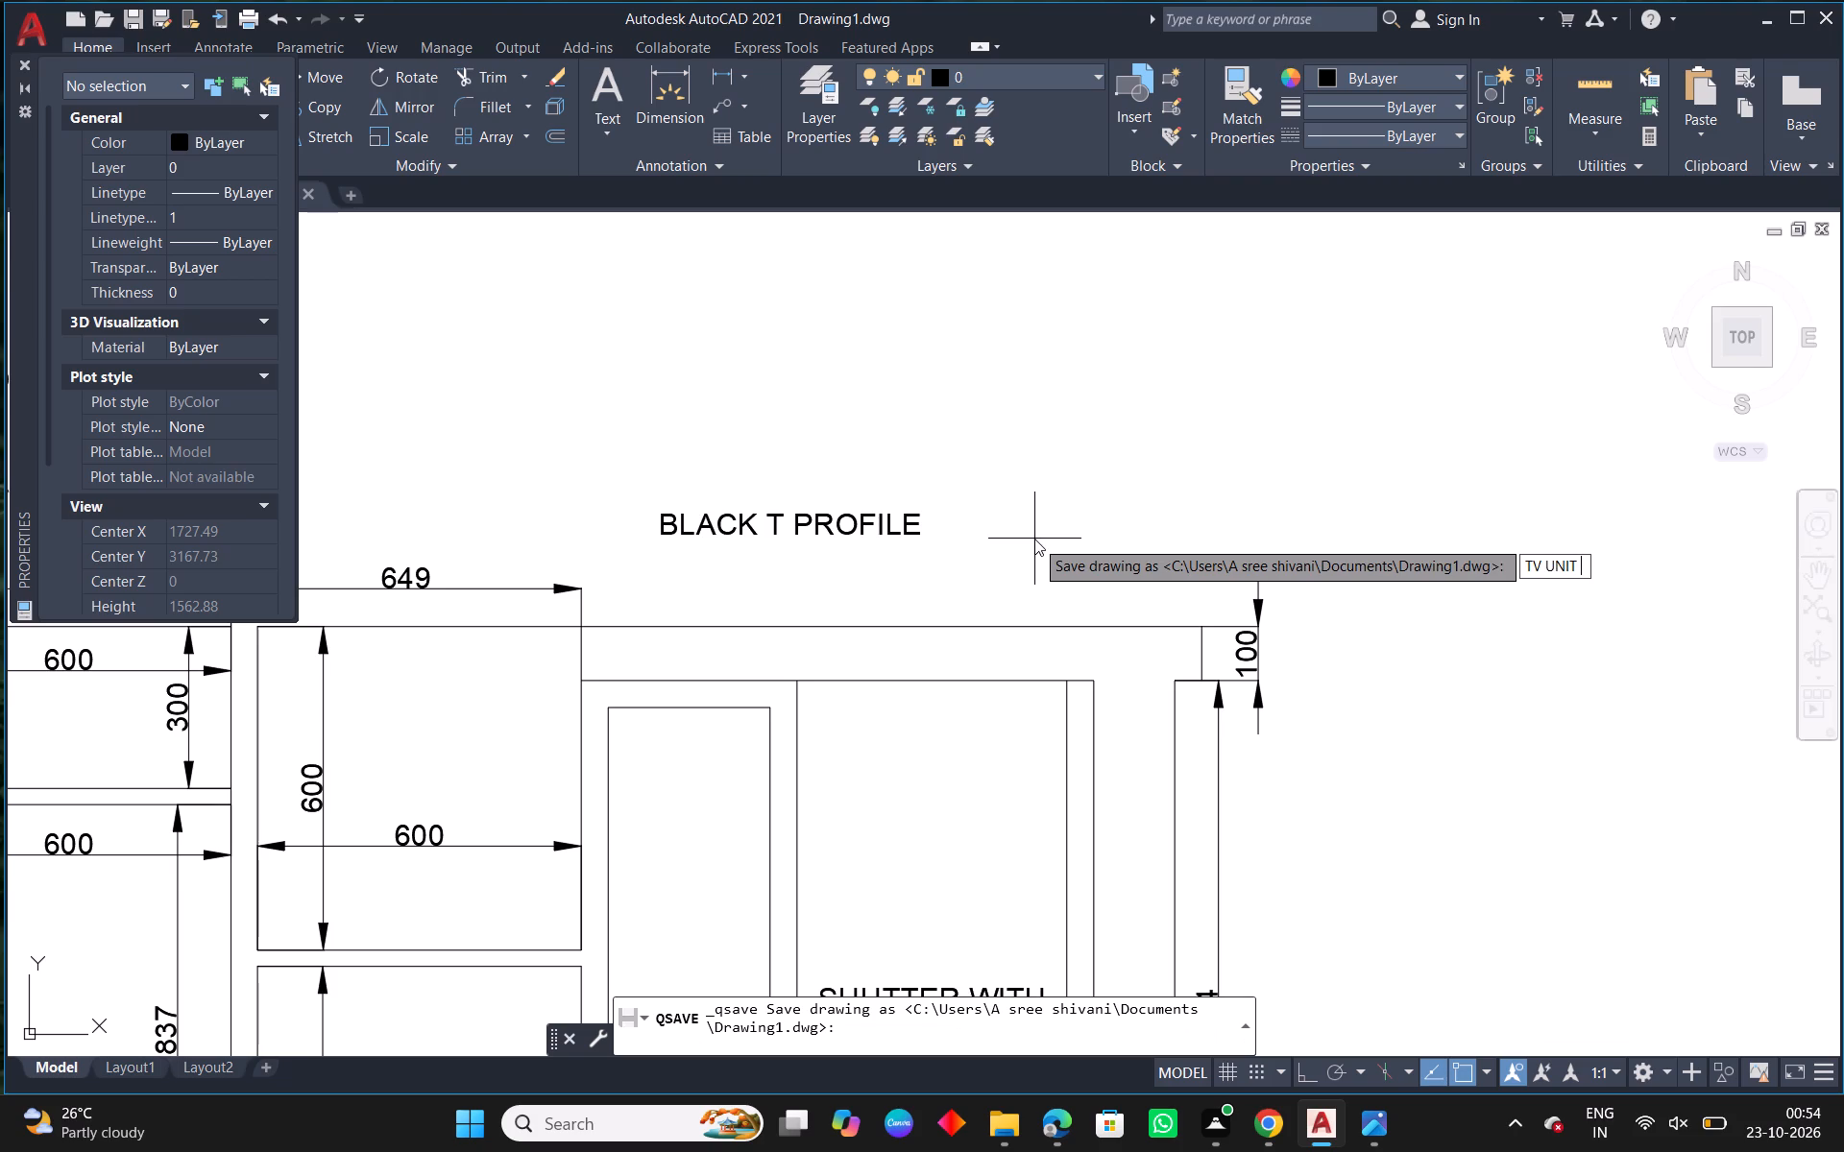
key(Return)
key(Escape)
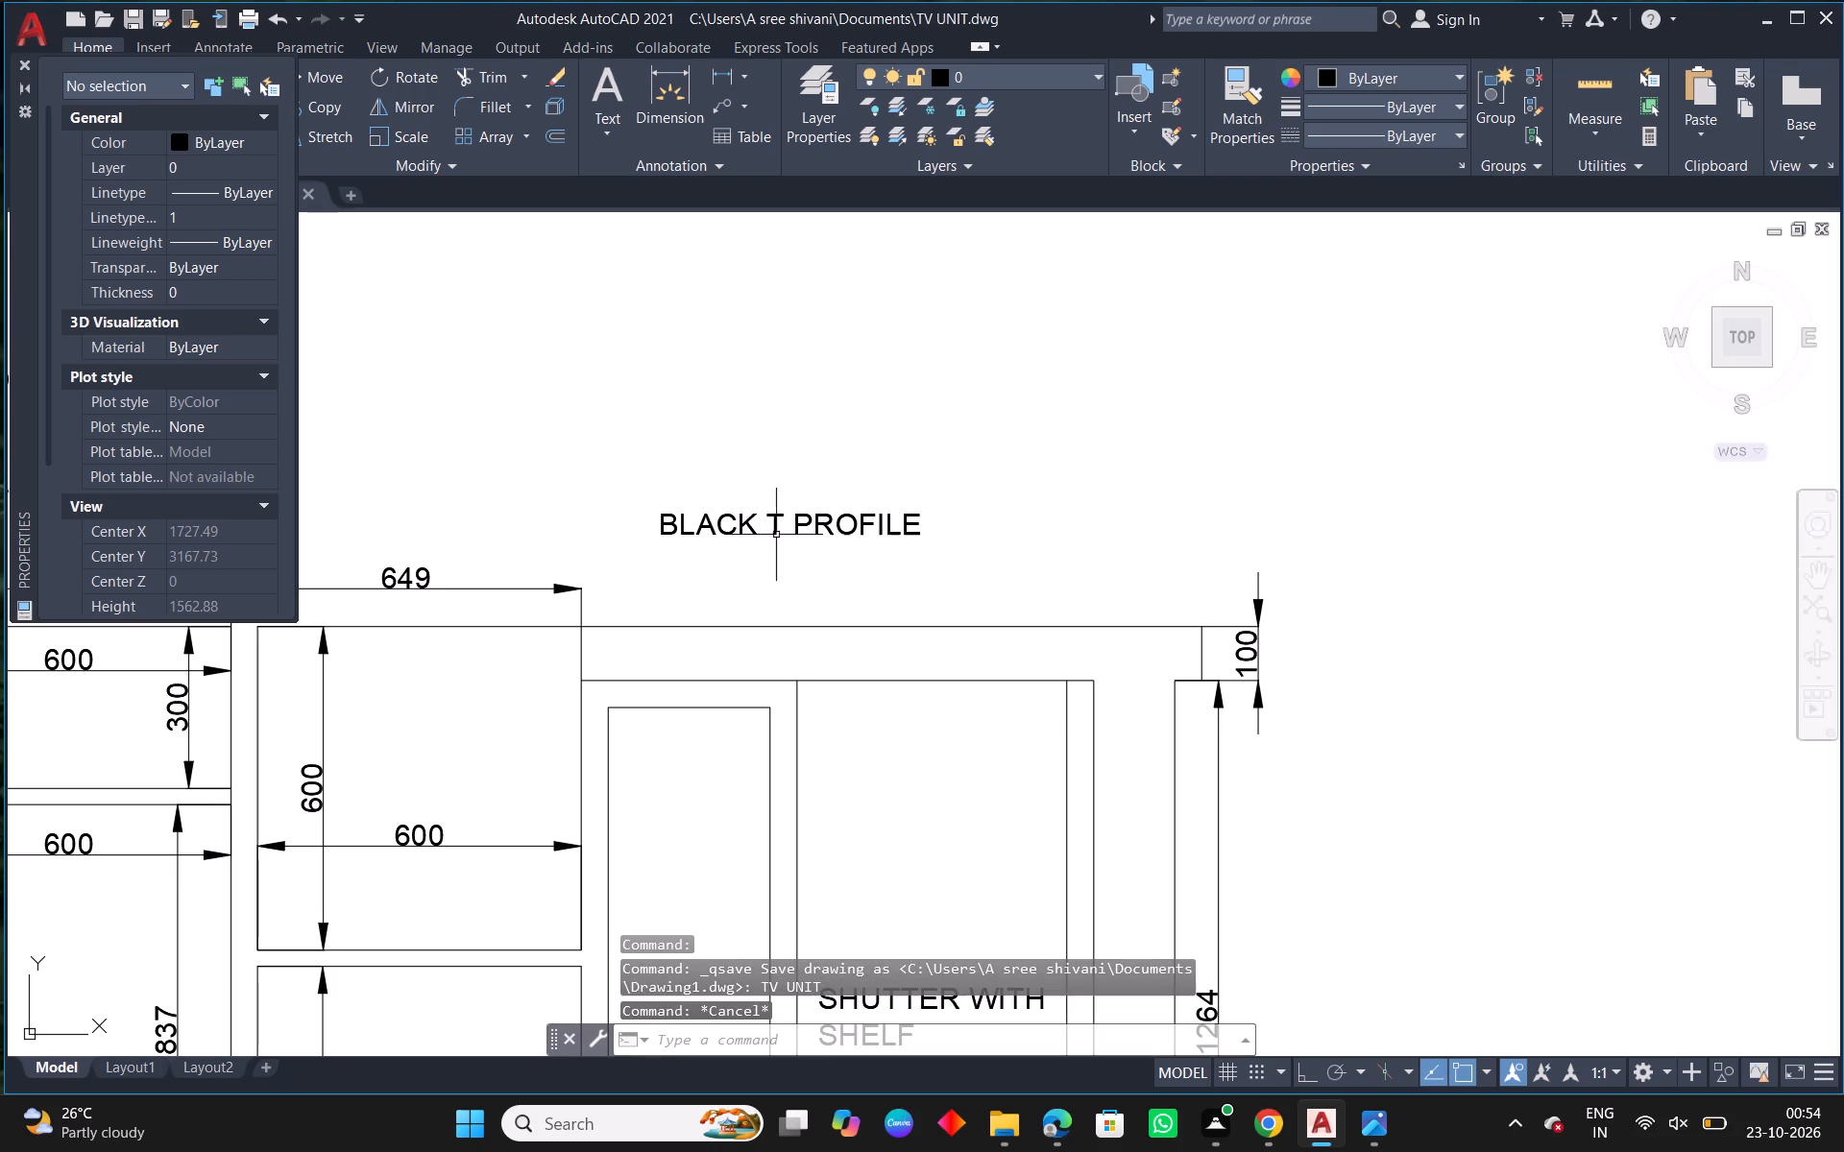
Open the "BLACK T PROFILE" label above the tall narrow door for editing and widen its text frame.
middle_drag(967, 622, 787, 622)
scroll(787, 622, down, 2)
middle_drag(1058, 665, 863, 646)
scroll(1051, 934, up, 2)
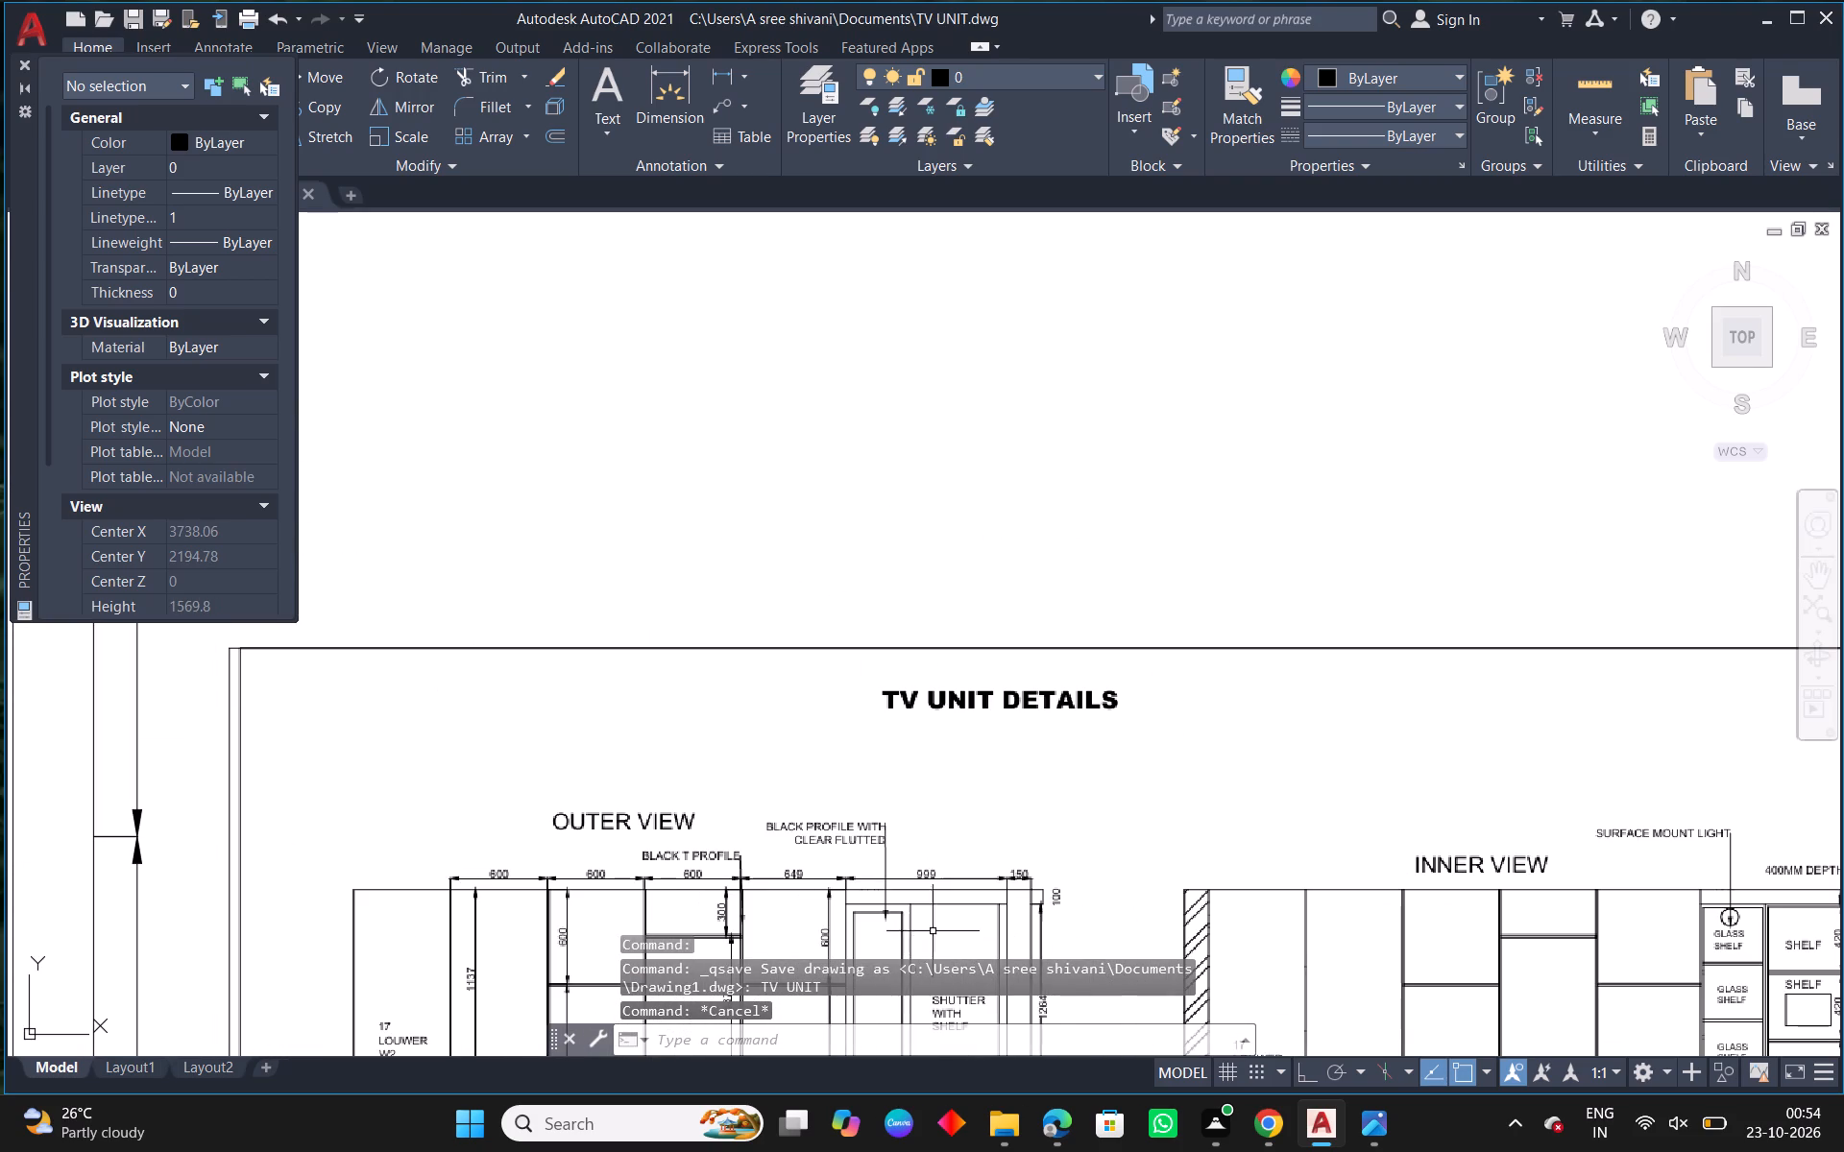
middle_drag(726, 848, 1020, 876)
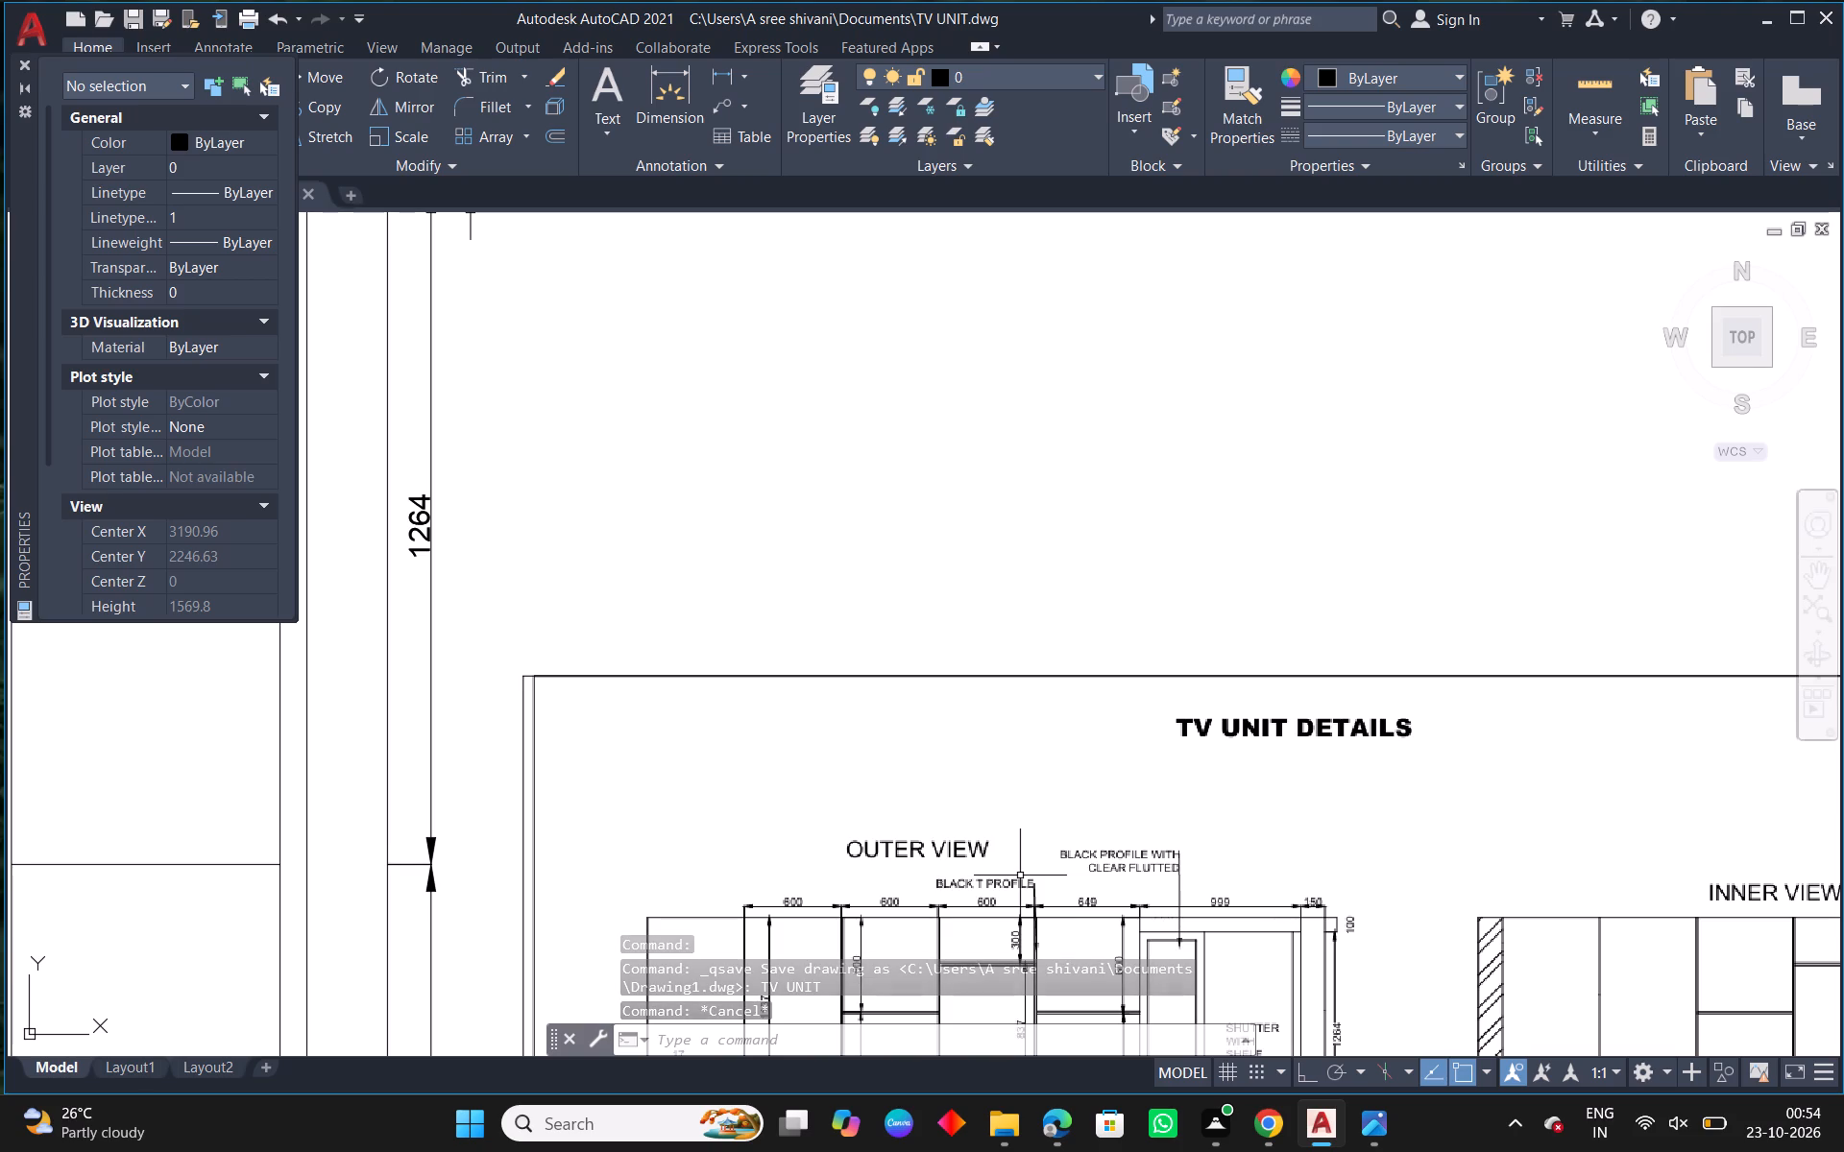
scroll(1030, 891, down, 2)
scroll(610, 569, up, 2)
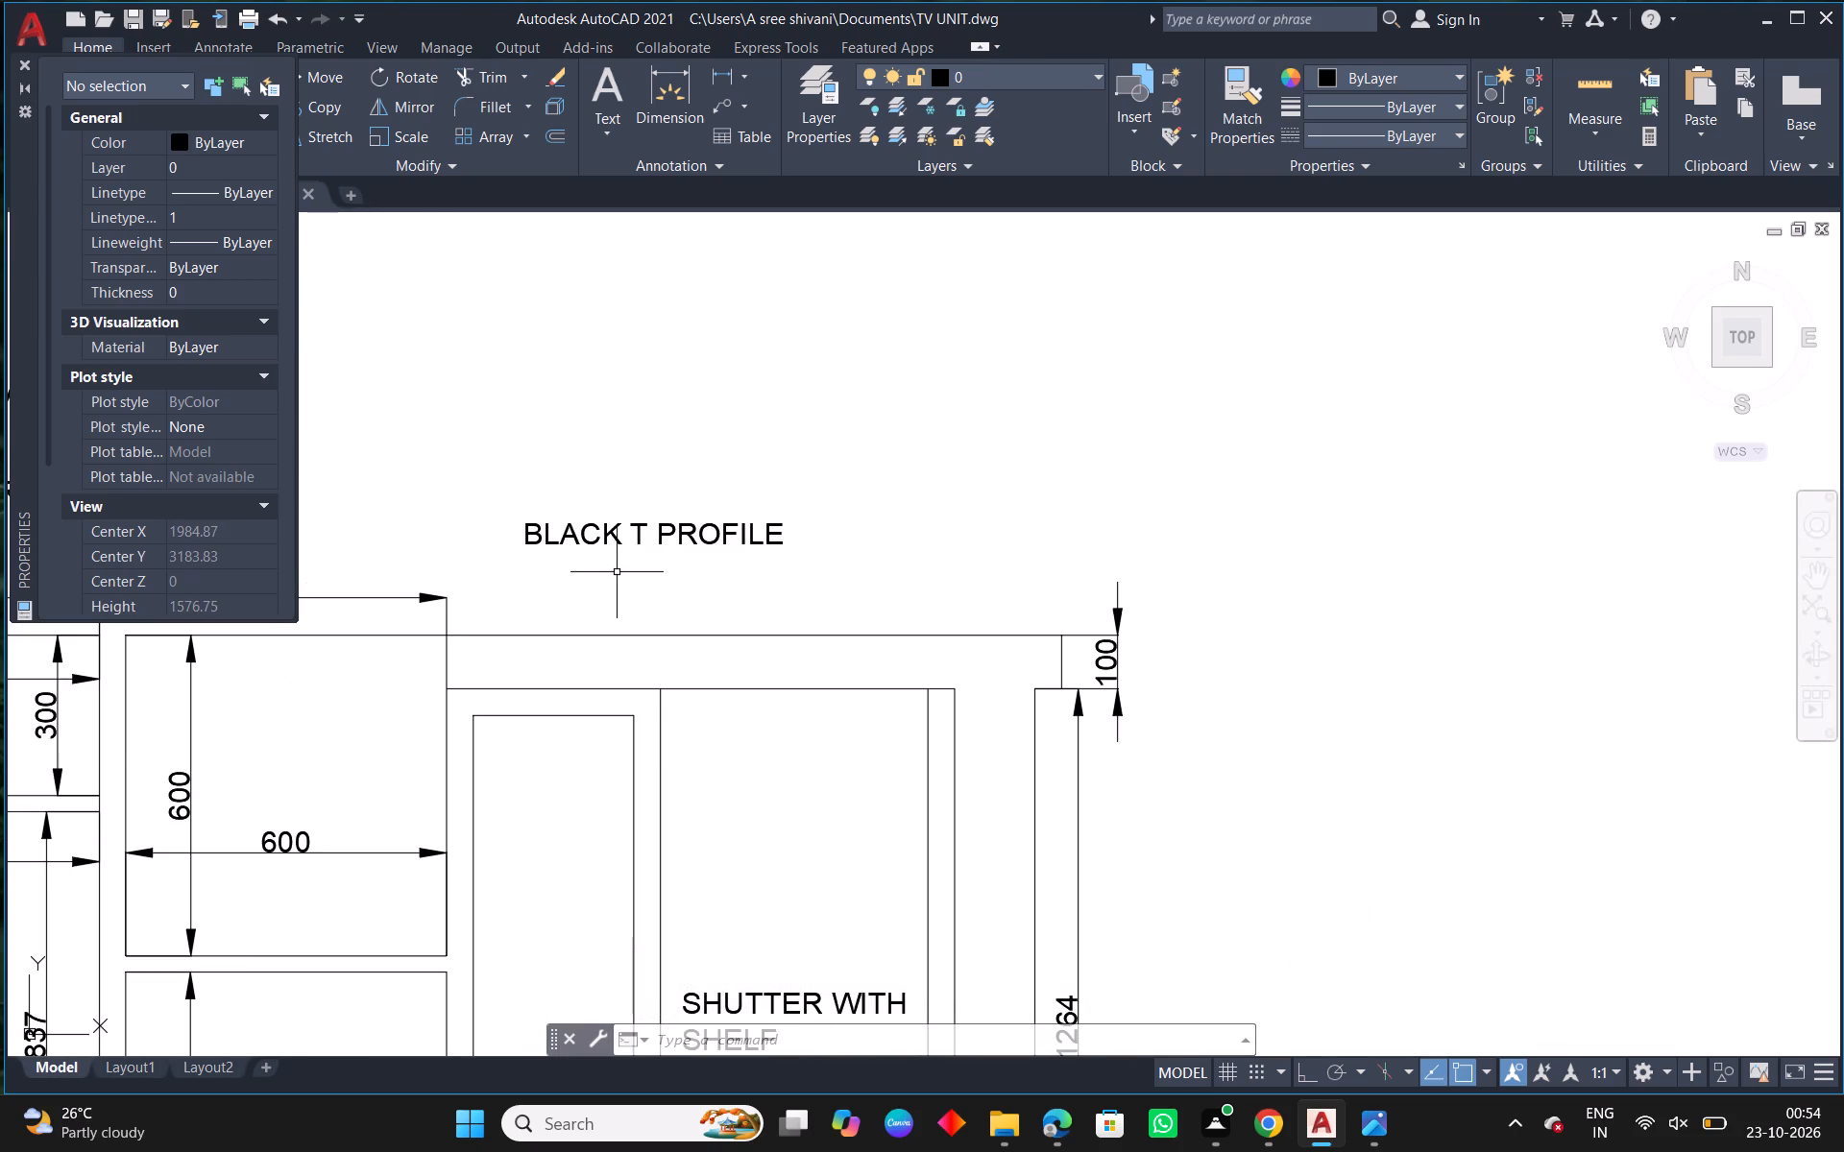
text(ED)
key(space)
click(656, 521)
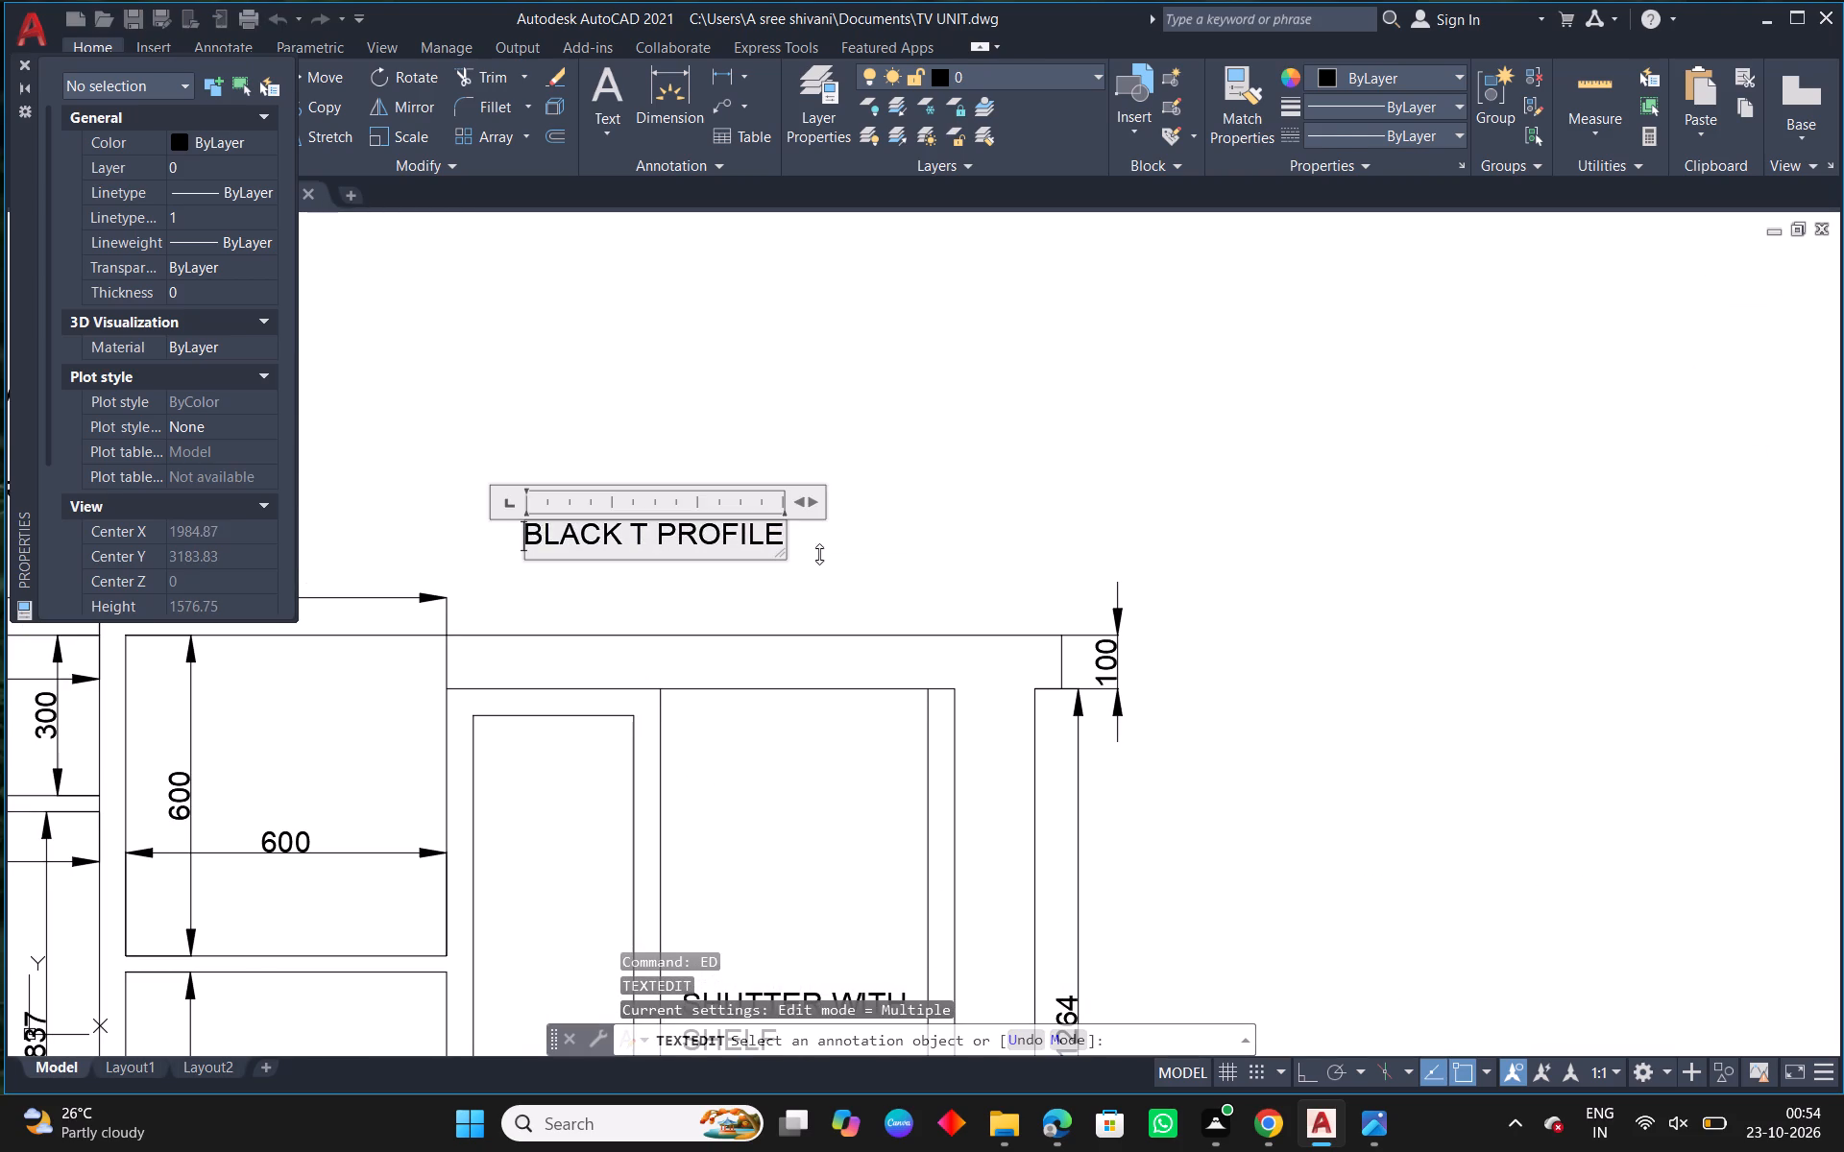
drag(811, 506, 935, 518)
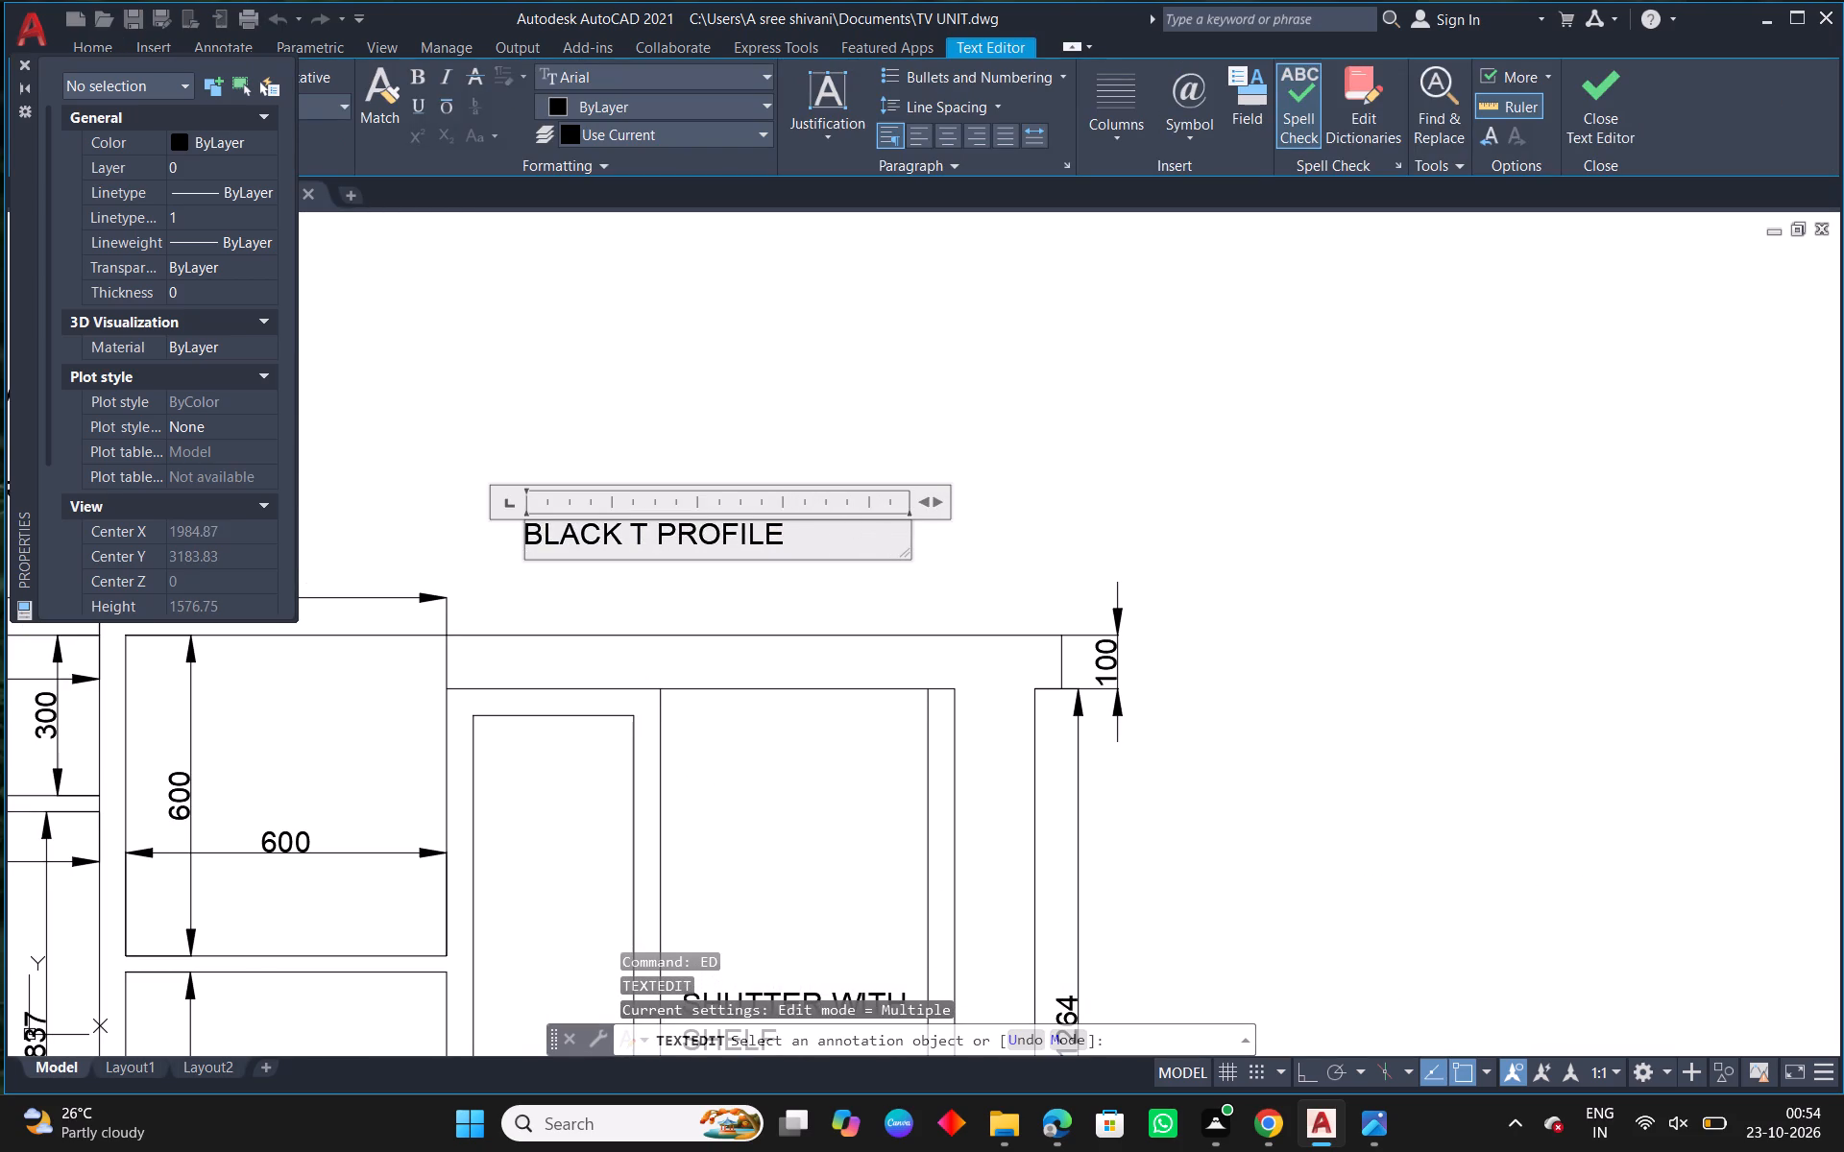
Add the second line "WITH CLEAR FLUTTED" to the "BLACK T PROFILE" label above the tall narrow door and finish text editing.
click(805, 534)
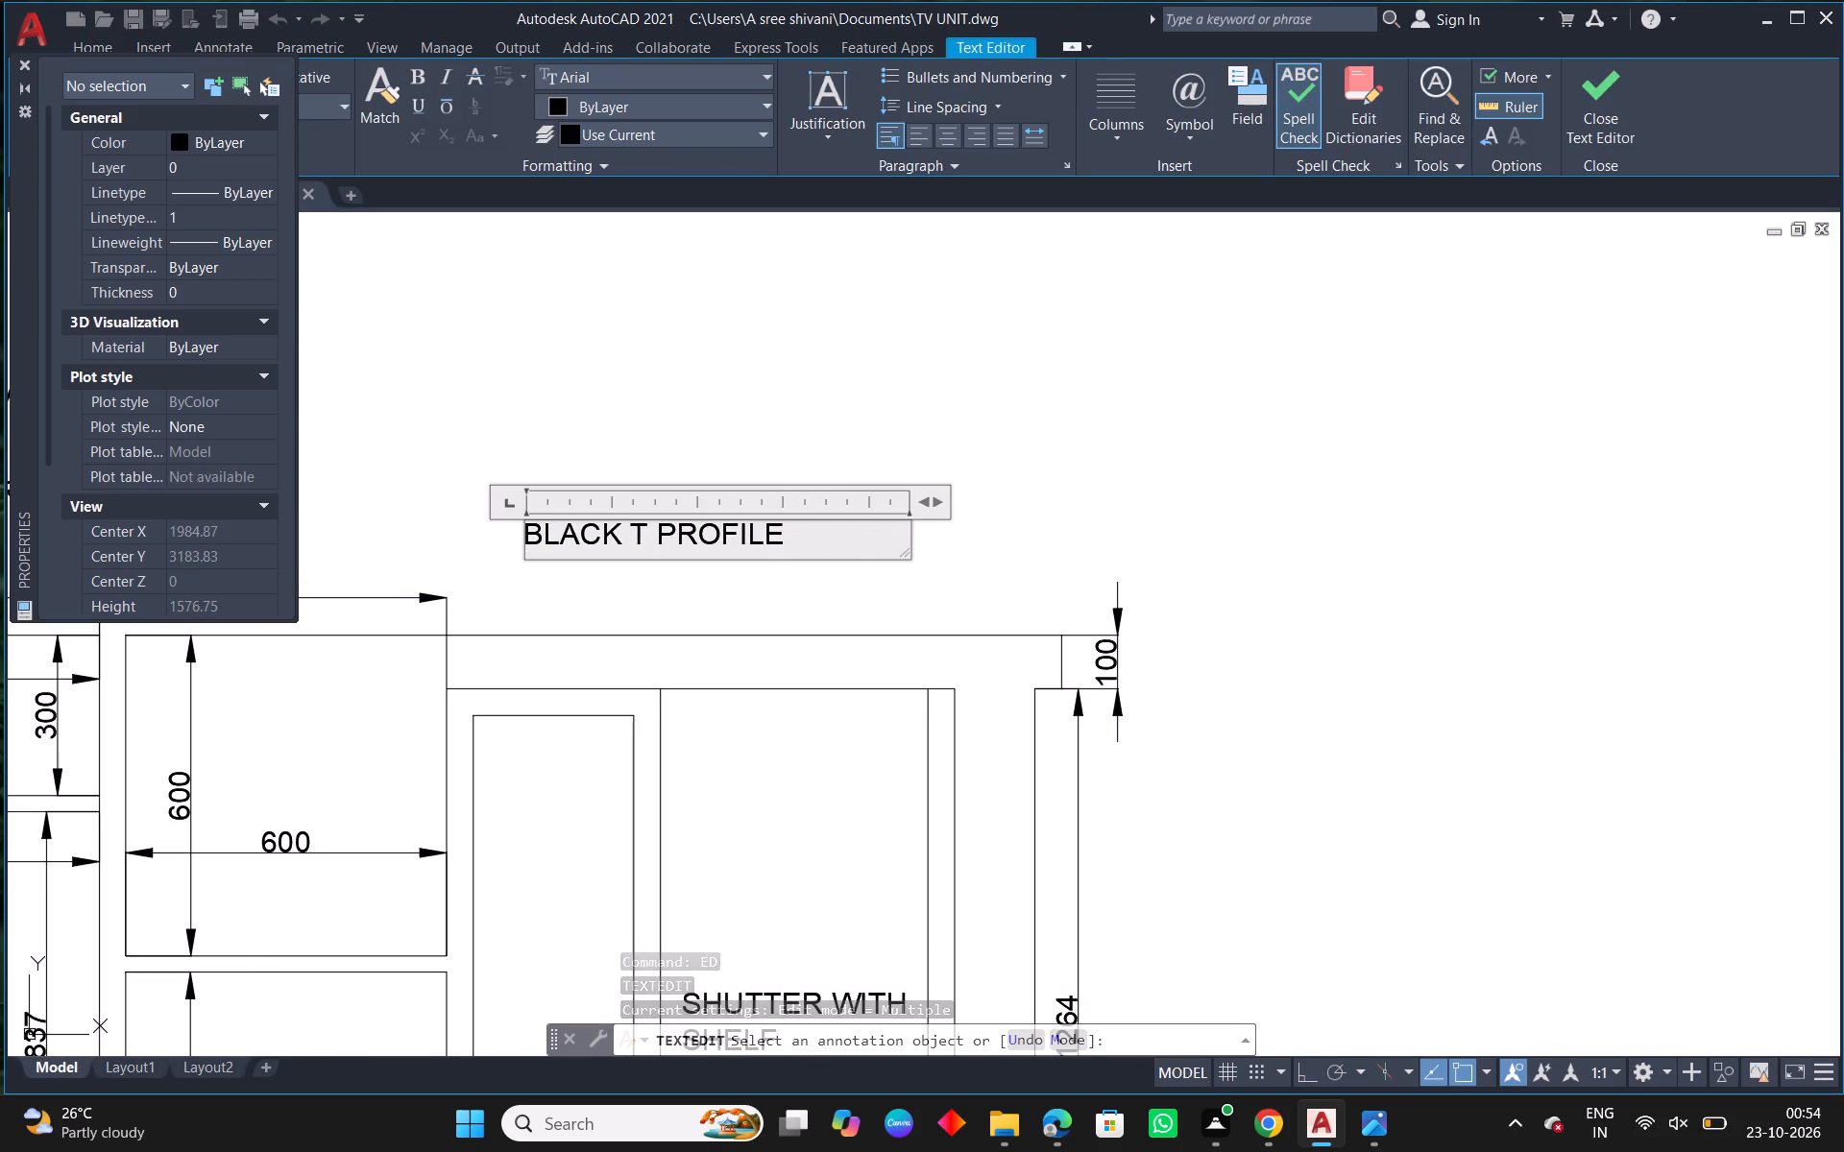
key(Return)
text(WITH)
key(space)
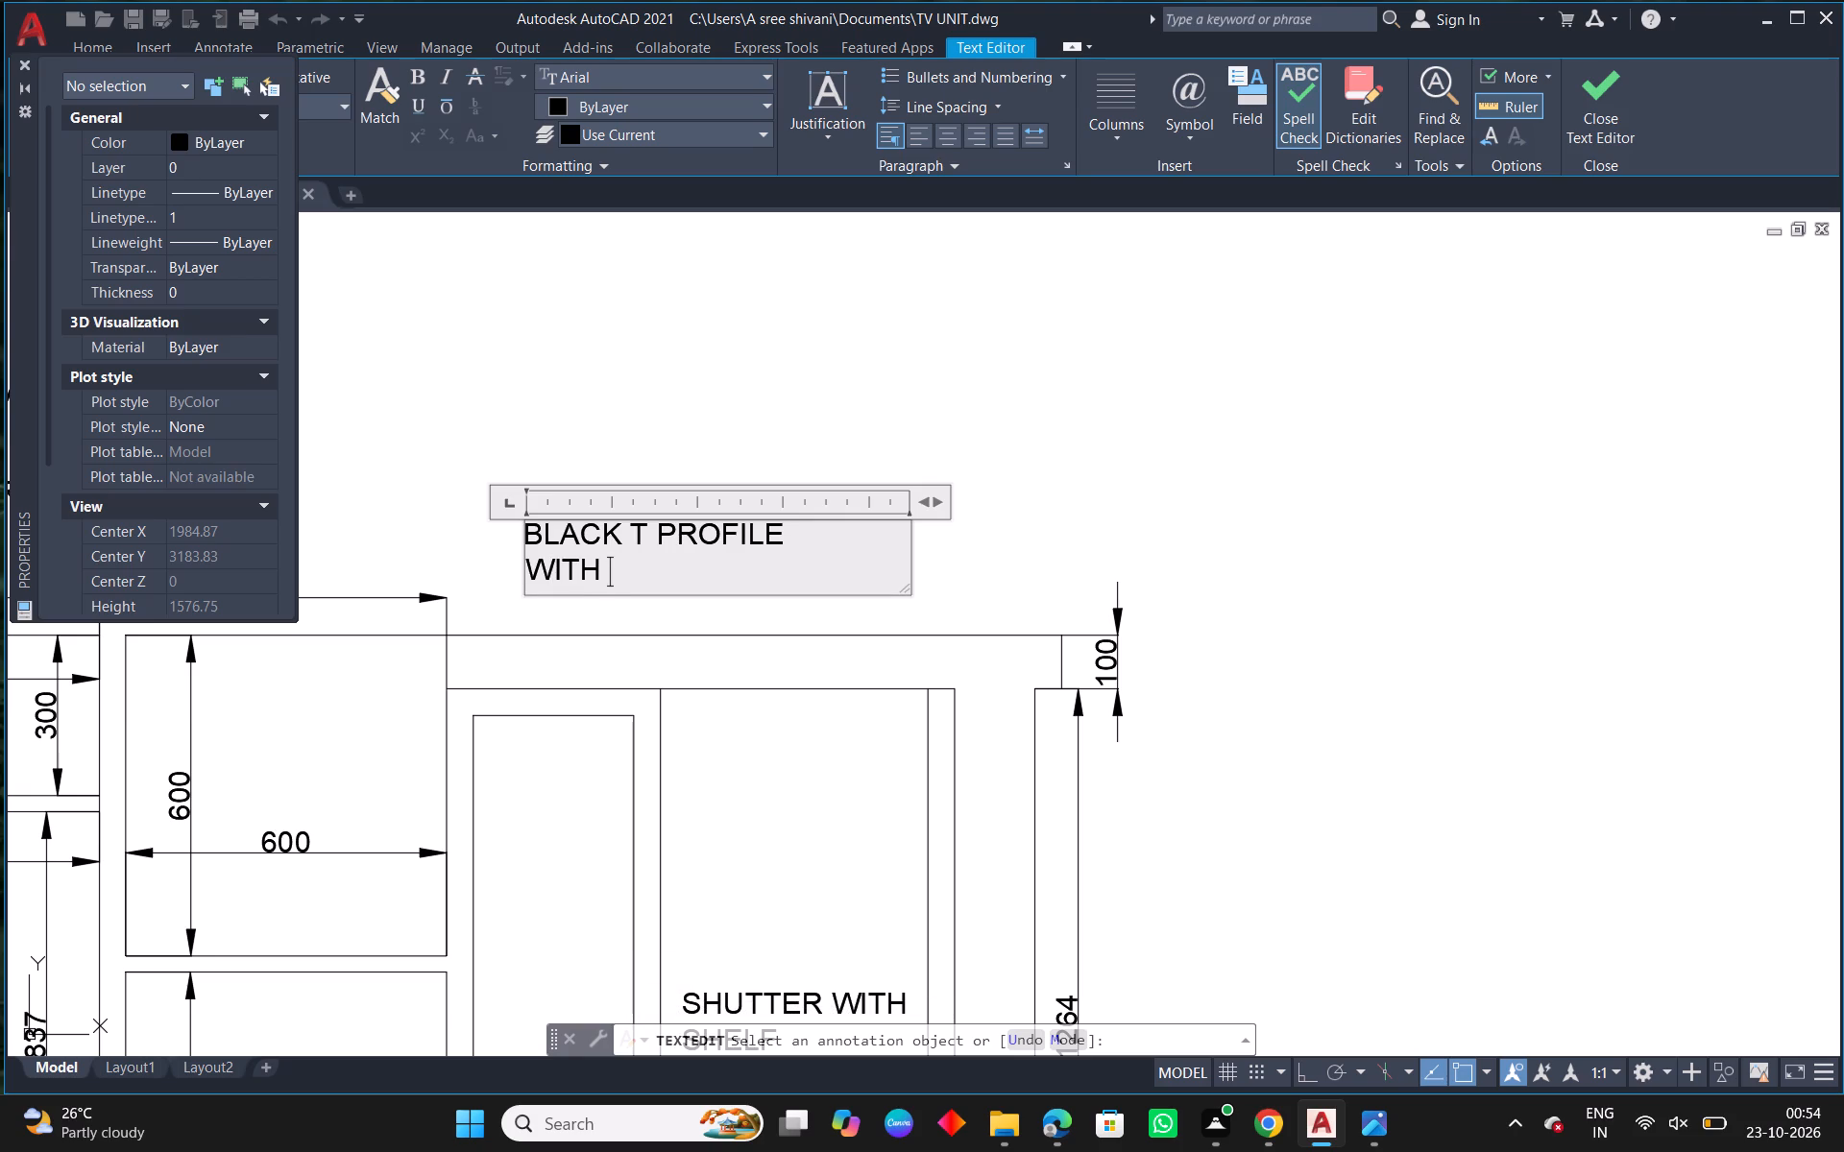
scroll(1101, 731, down, 2)
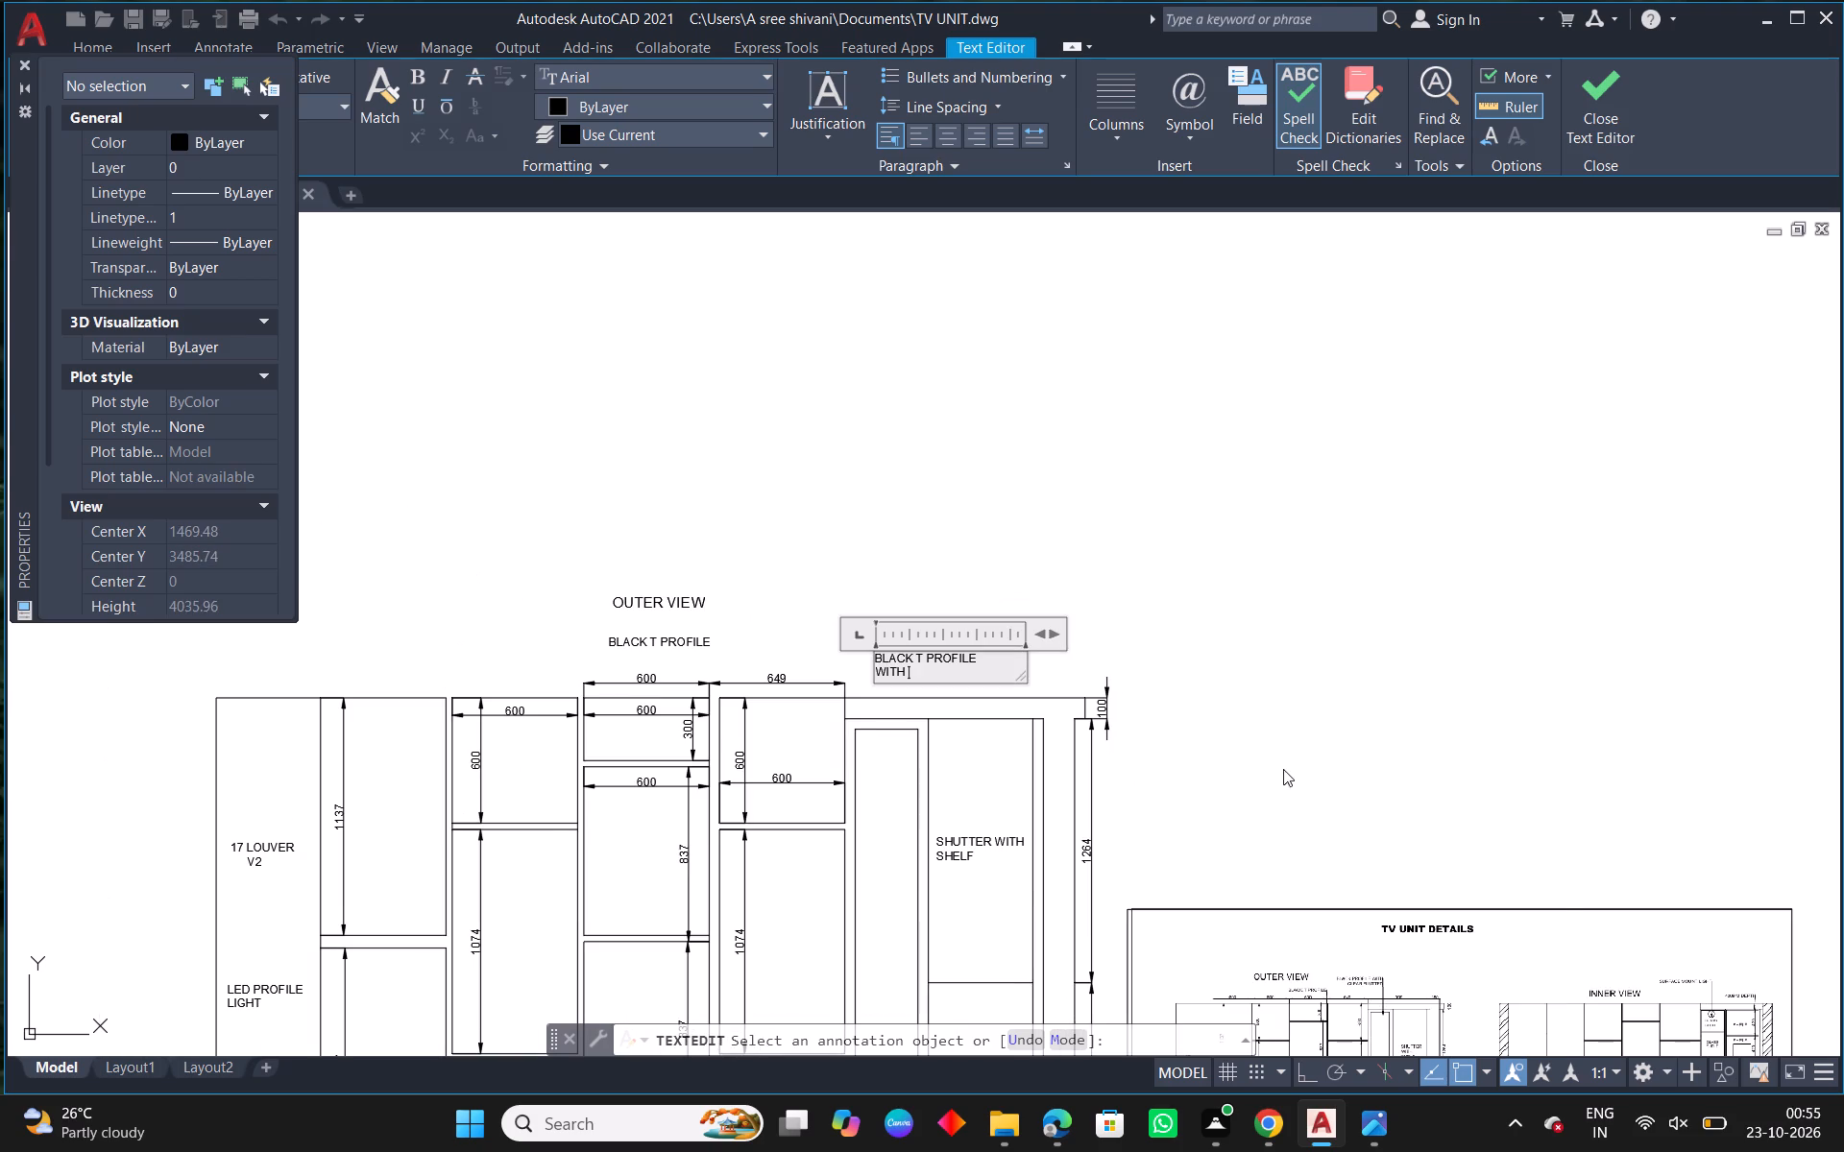
middle_drag(1270, 744, 1135, 633)
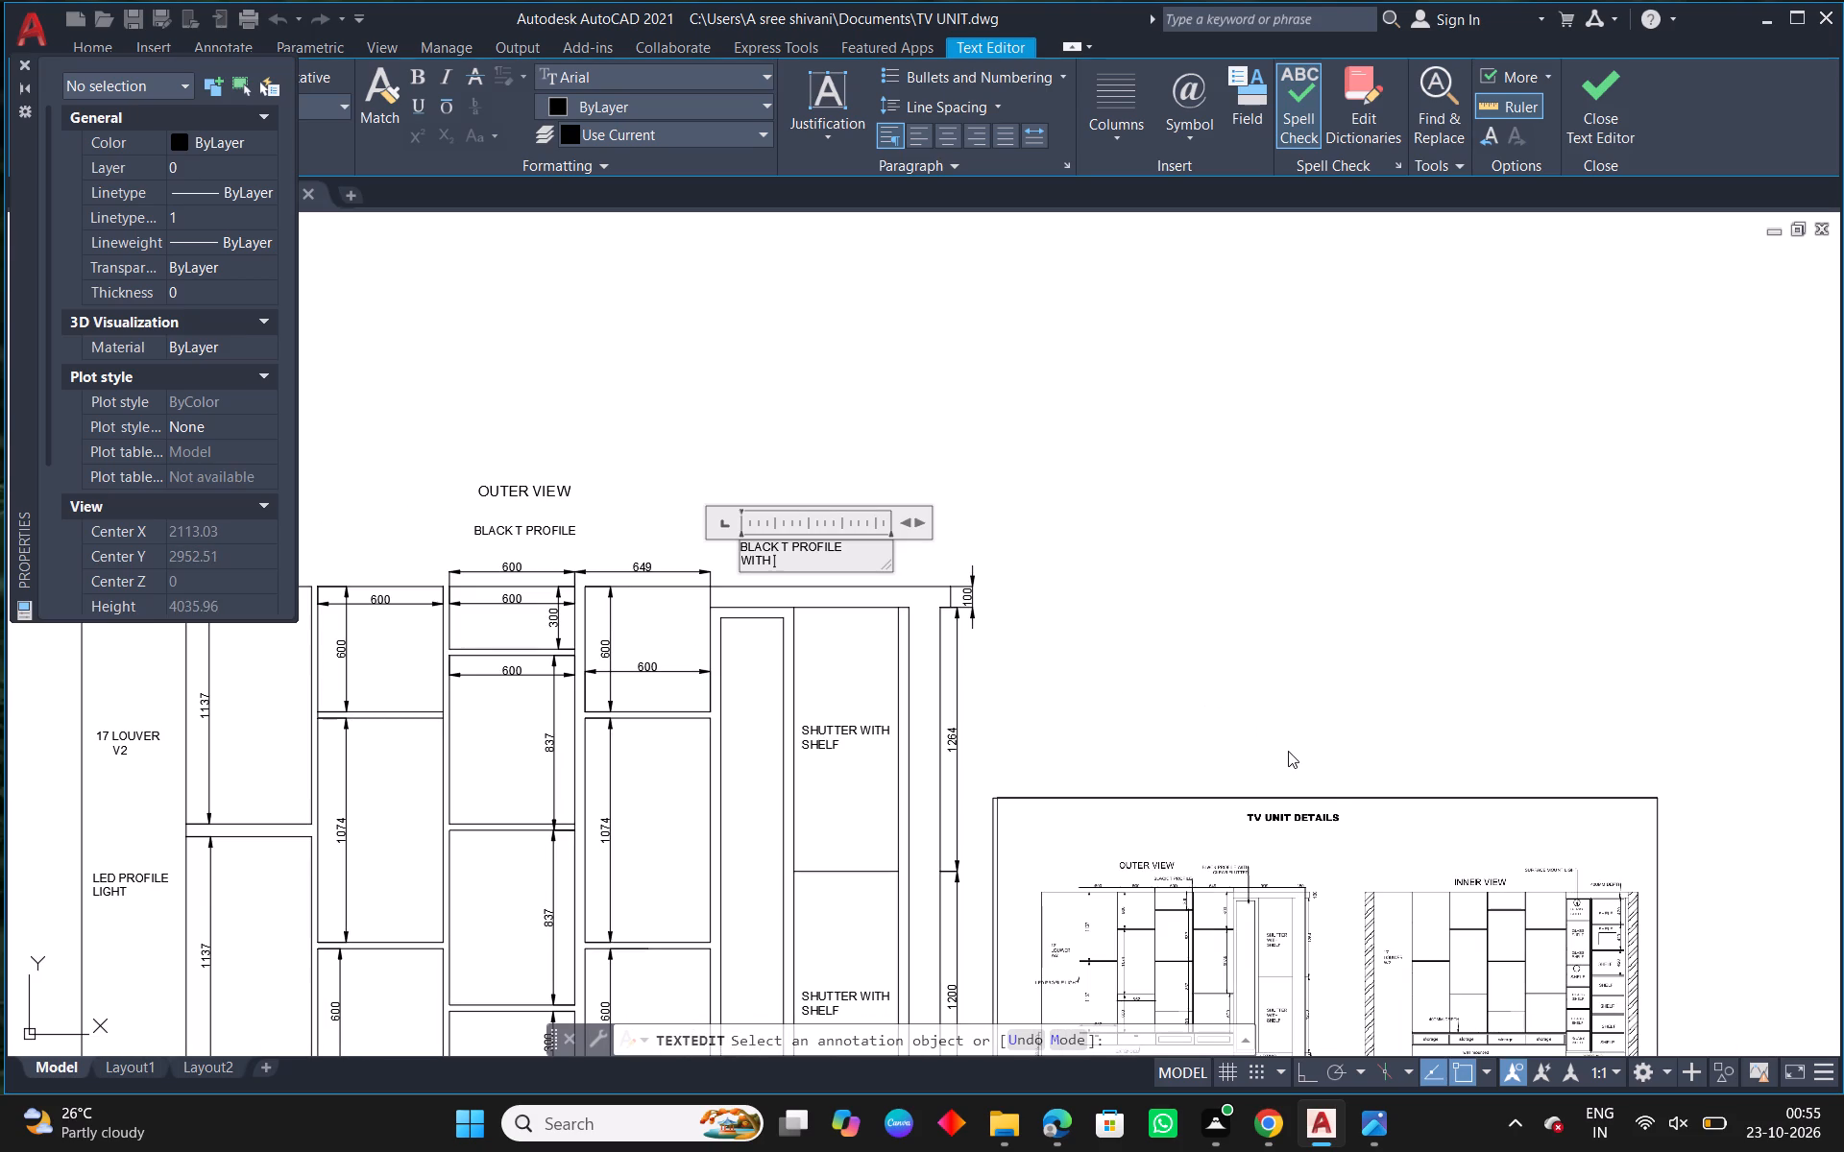
scroll(1177, 911, up, 3)
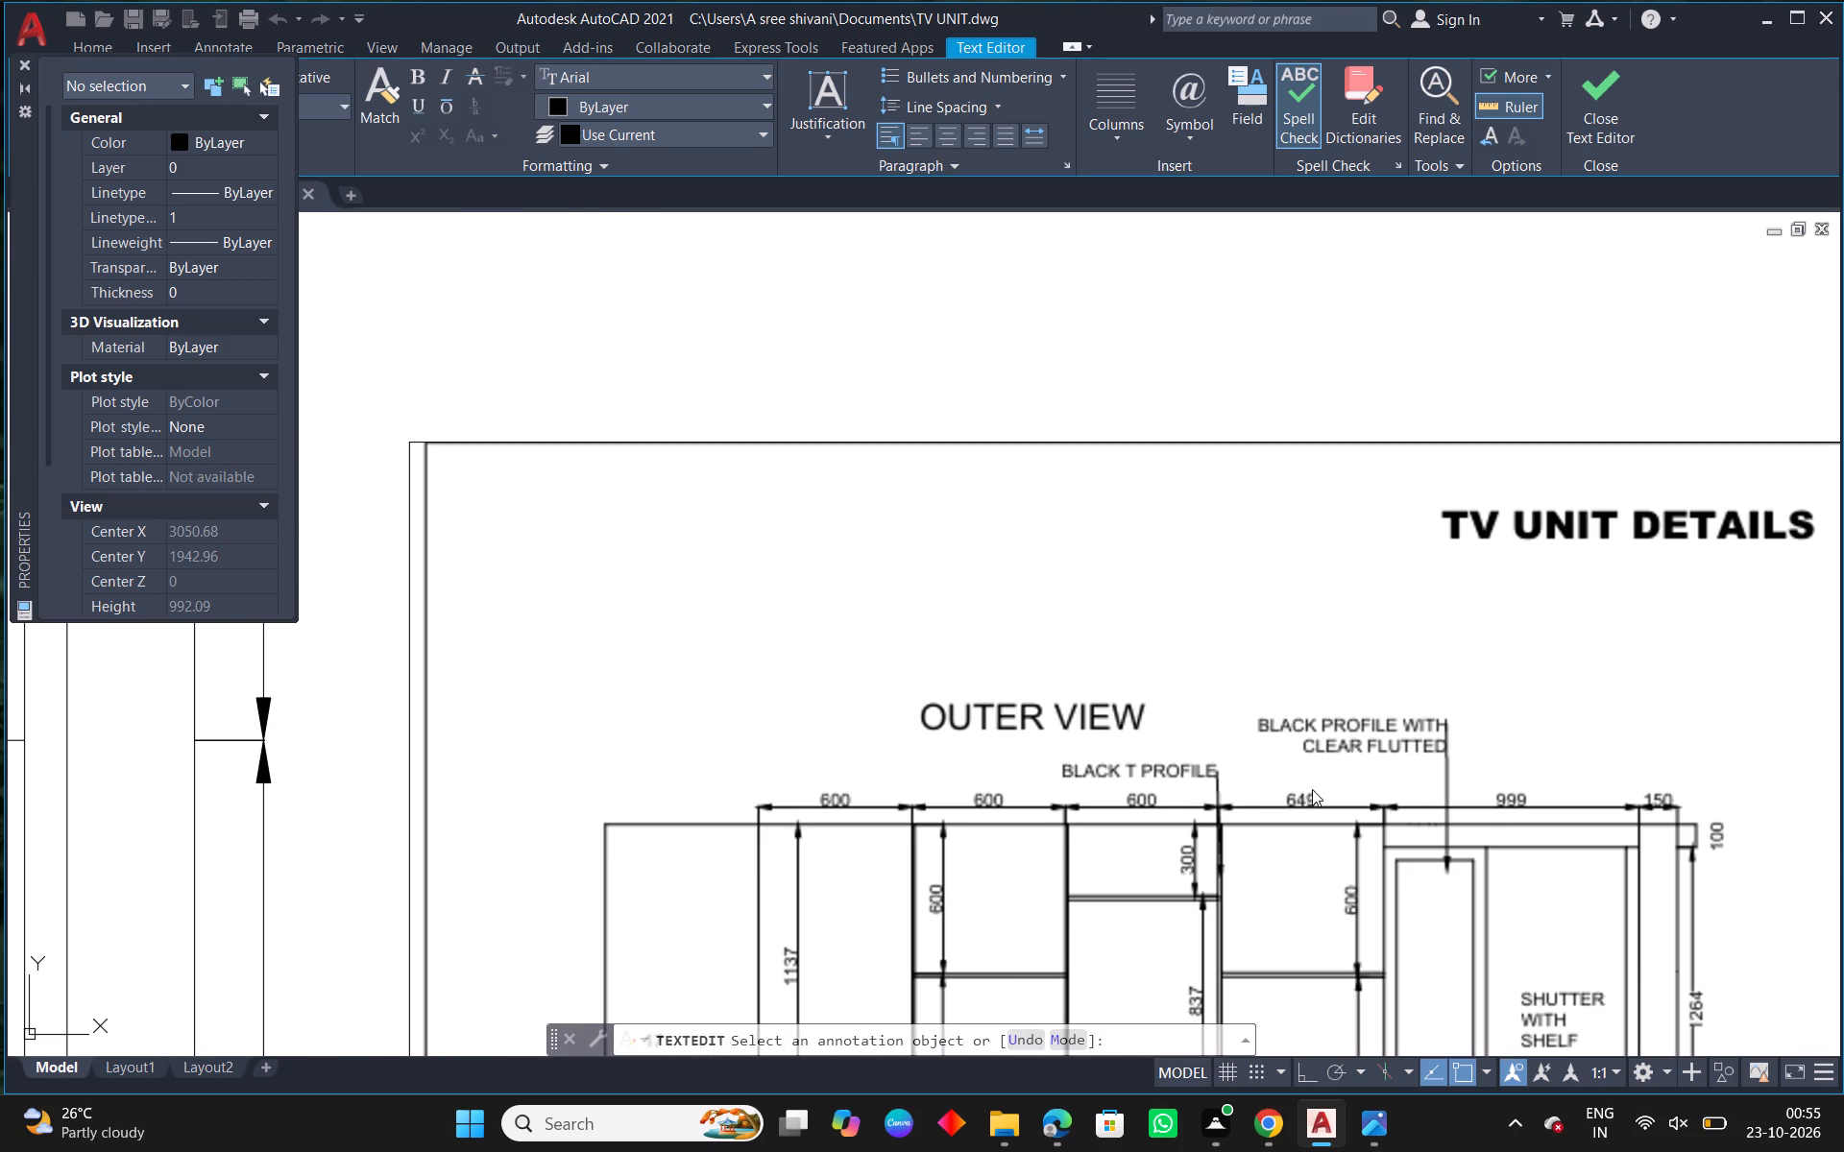
scroll(1241, 818, down, 4)
scroll(1038, 636, up, 3)
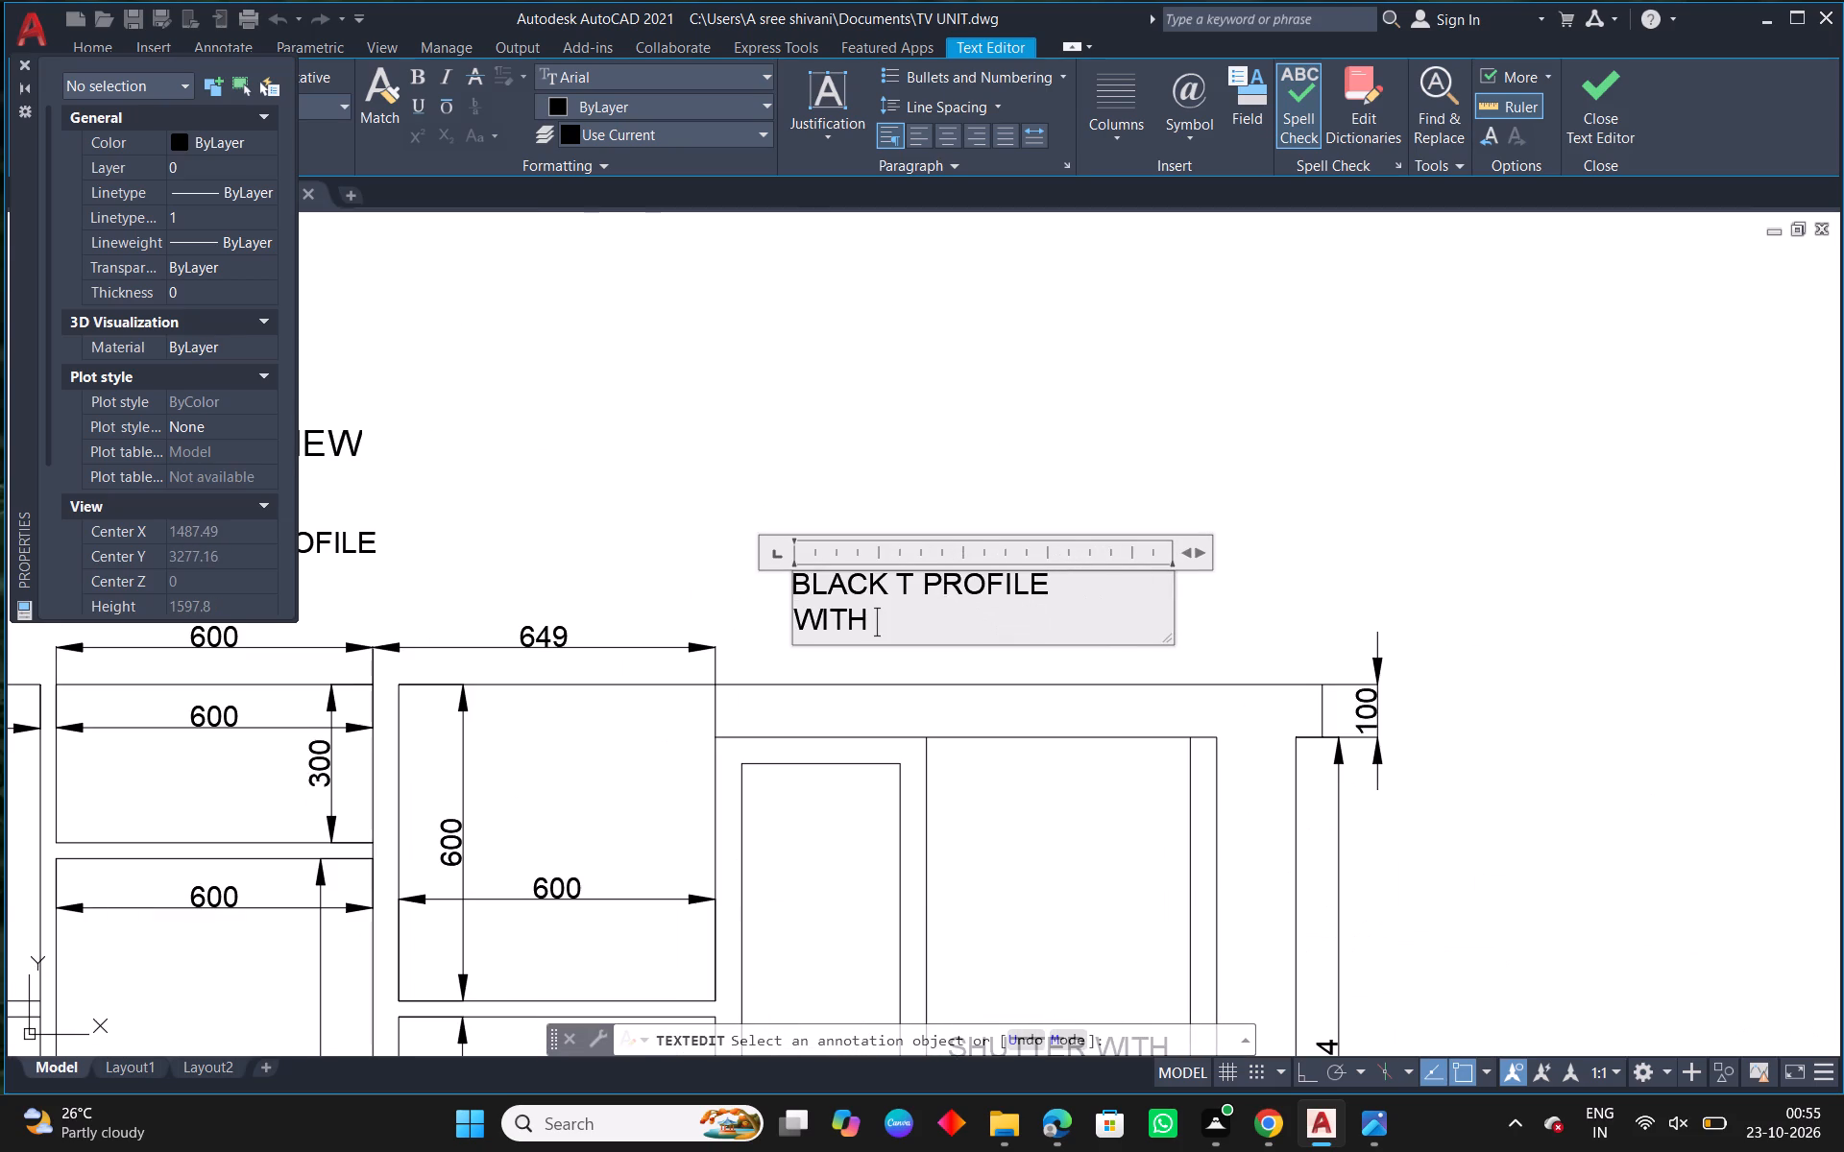
text(CLEAR)
key(space)
scroll(787, 651, down, 3)
scroll(1136, 856, up, 3)
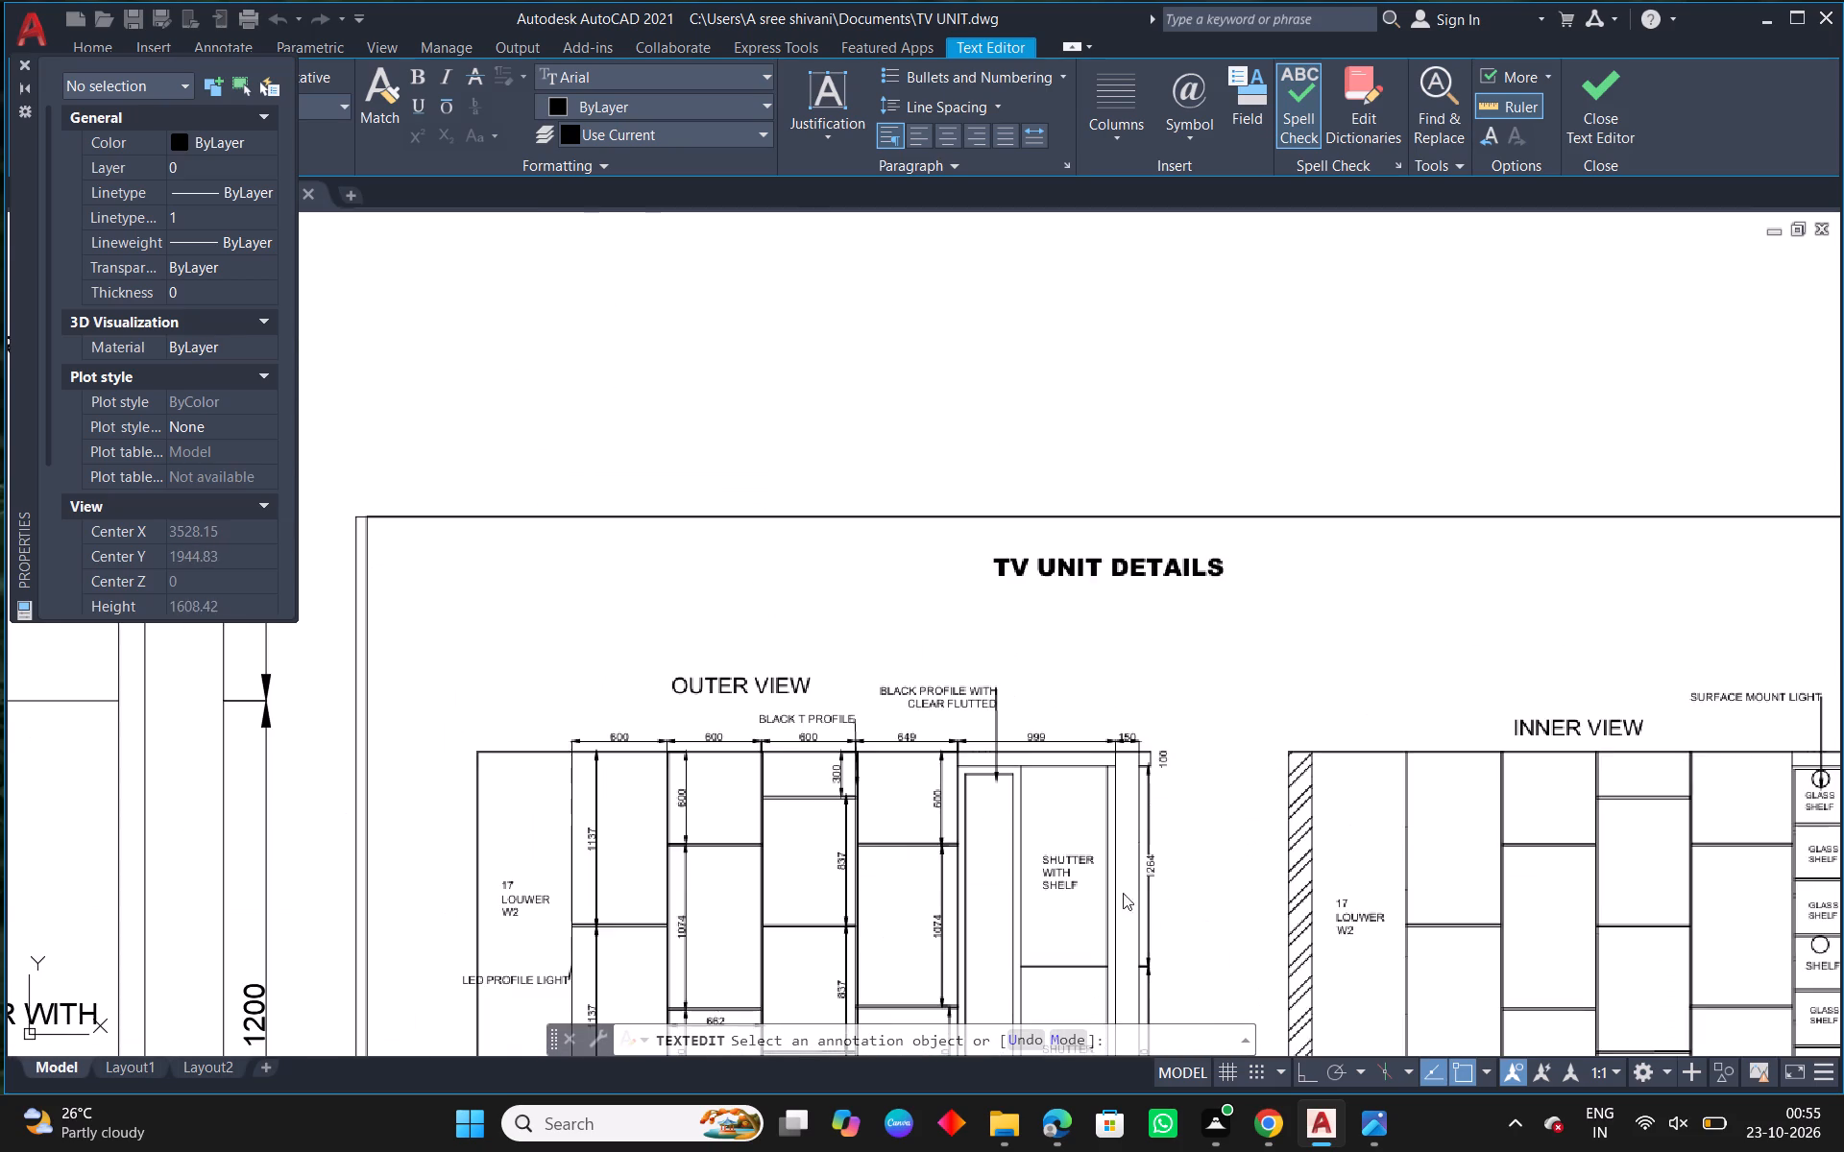
scroll(953, 758, up, 2)
scroll(942, 755, down, 4)
scroll(1022, 797, down, 3)
scroll(770, 622, up, 3)
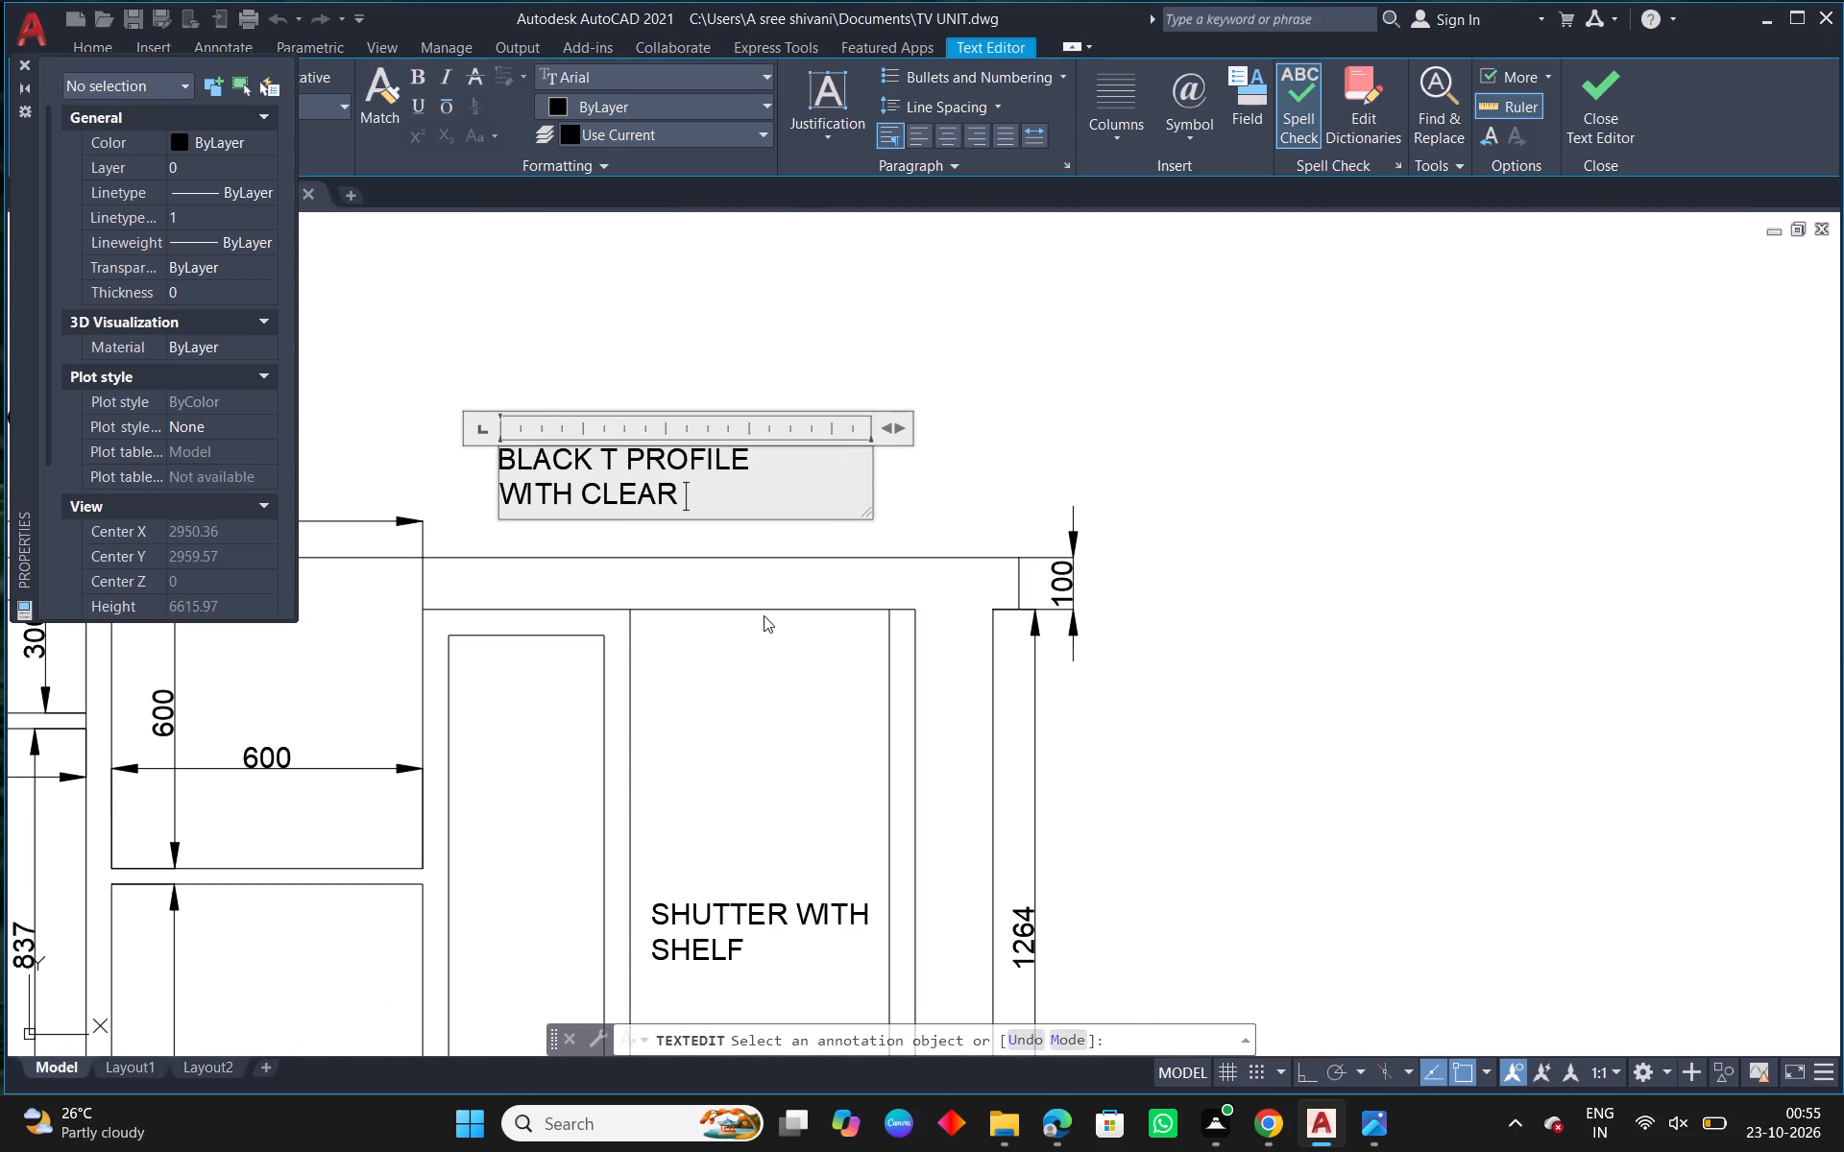
text(FLUTTED)
key(space)
click(1062, 416)
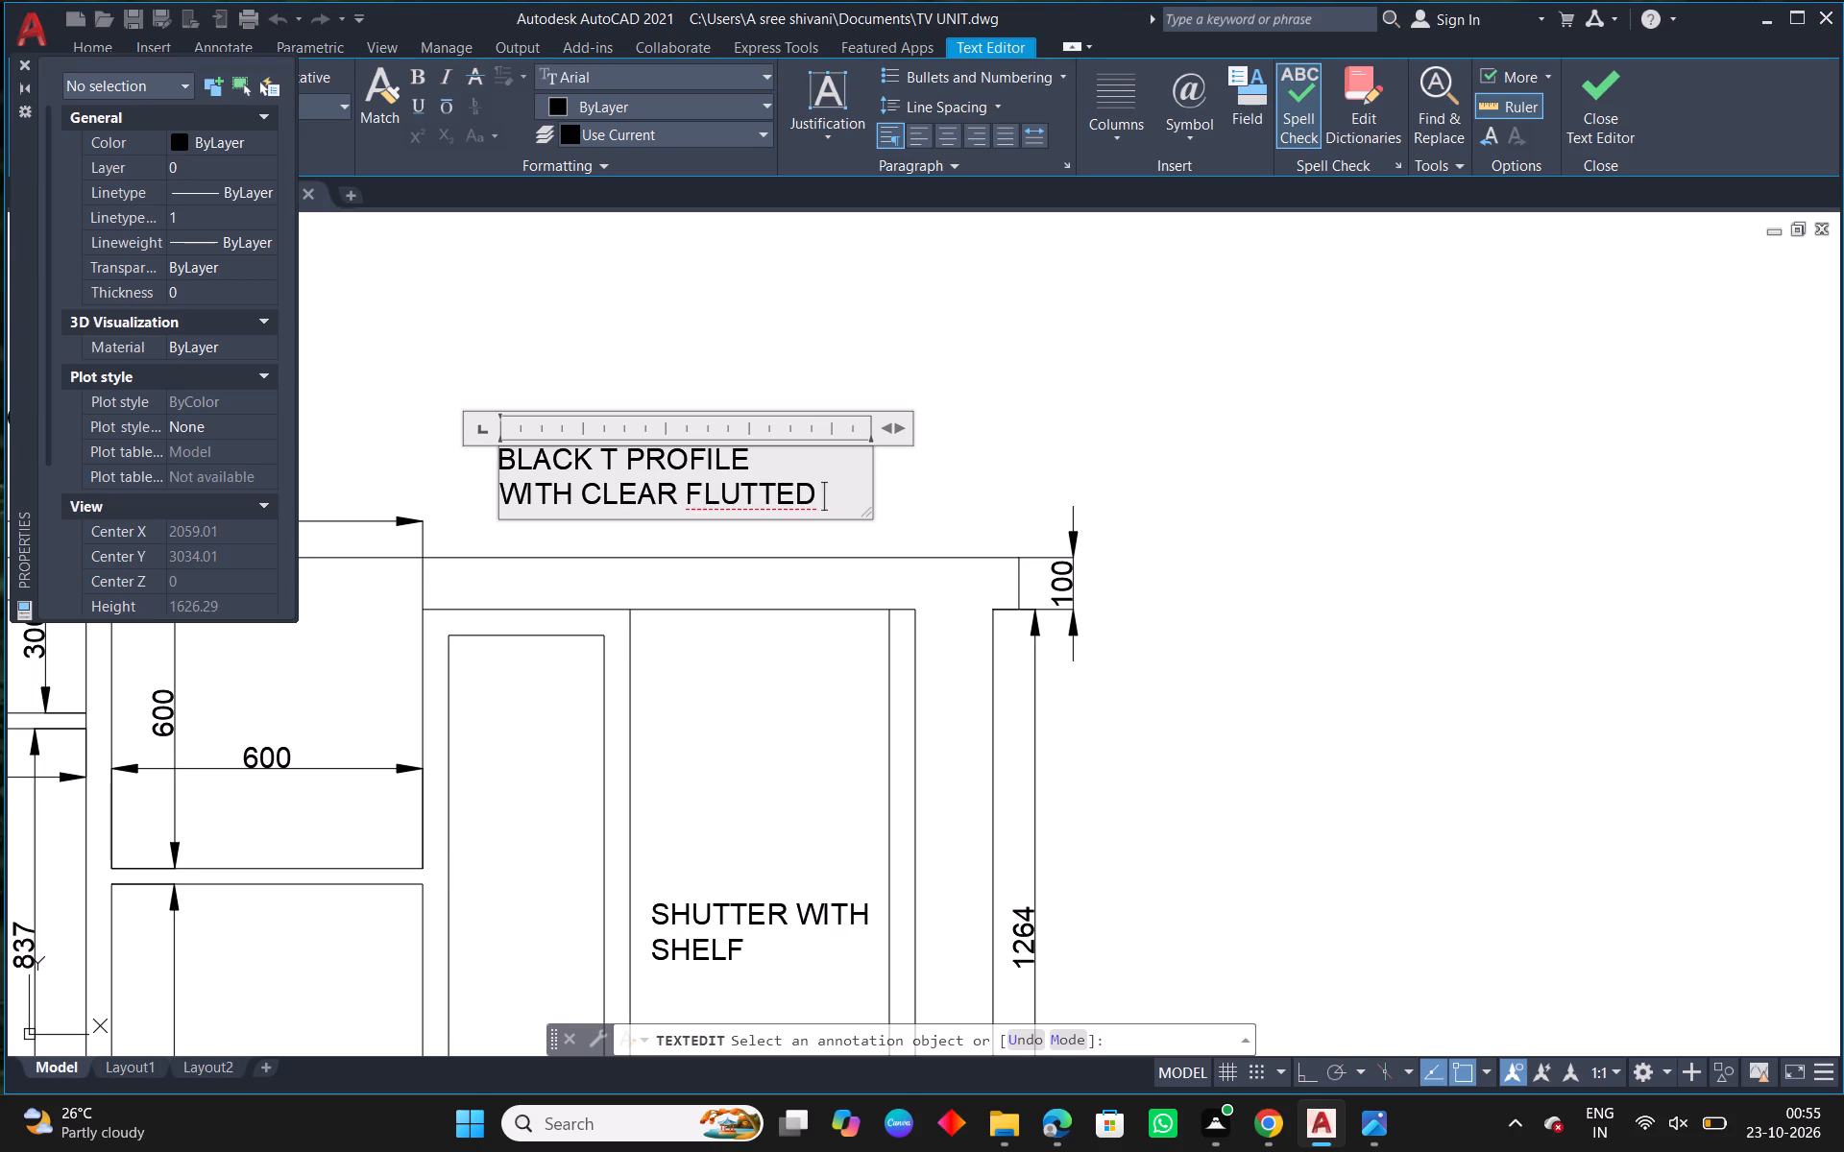
right_click(1062, 416)
click(1139, 444)
key(Escape)
Examine the outer view in the TV UNIT DETAILS reference and compare it with the annotated elevation.
scroll(965, 636, down, 2)
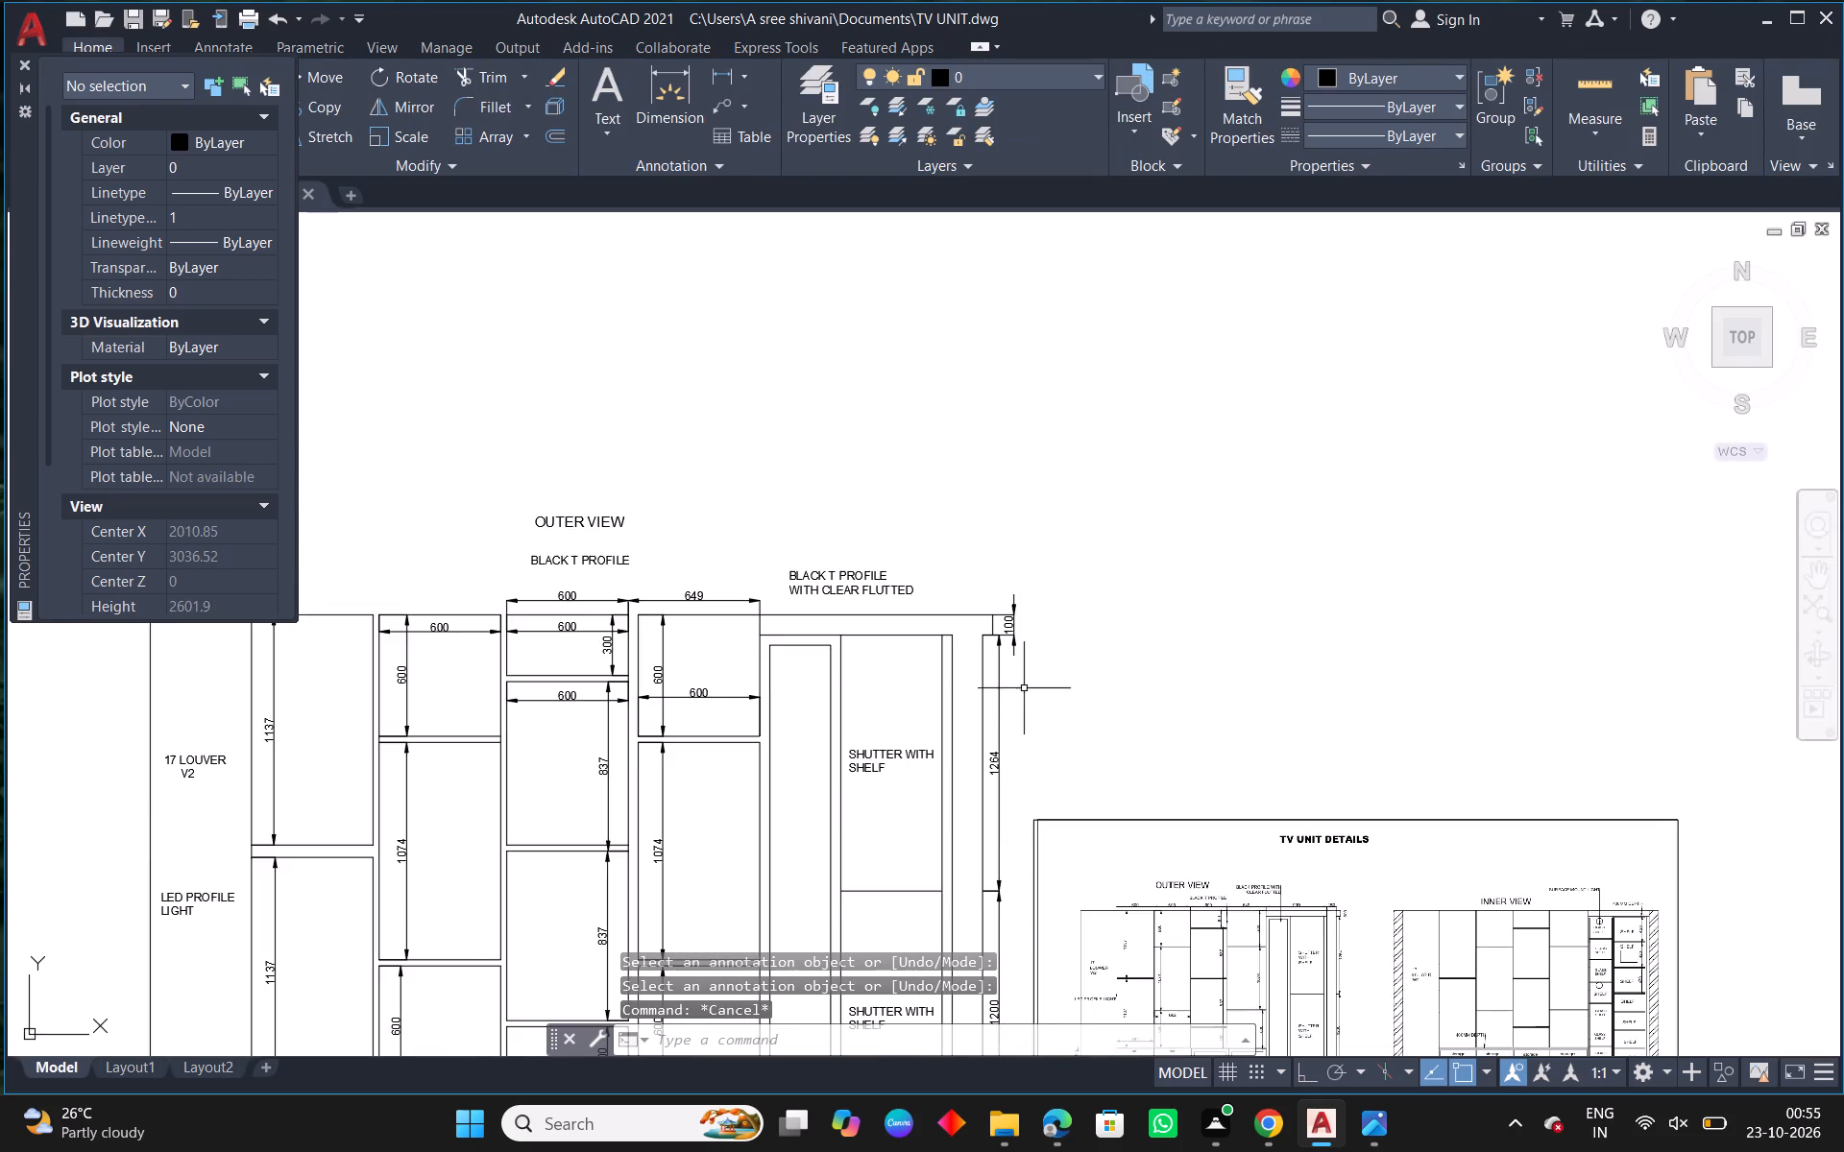
middle_drag(1159, 746, 911, 536)
scroll(1084, 768, up, 3)
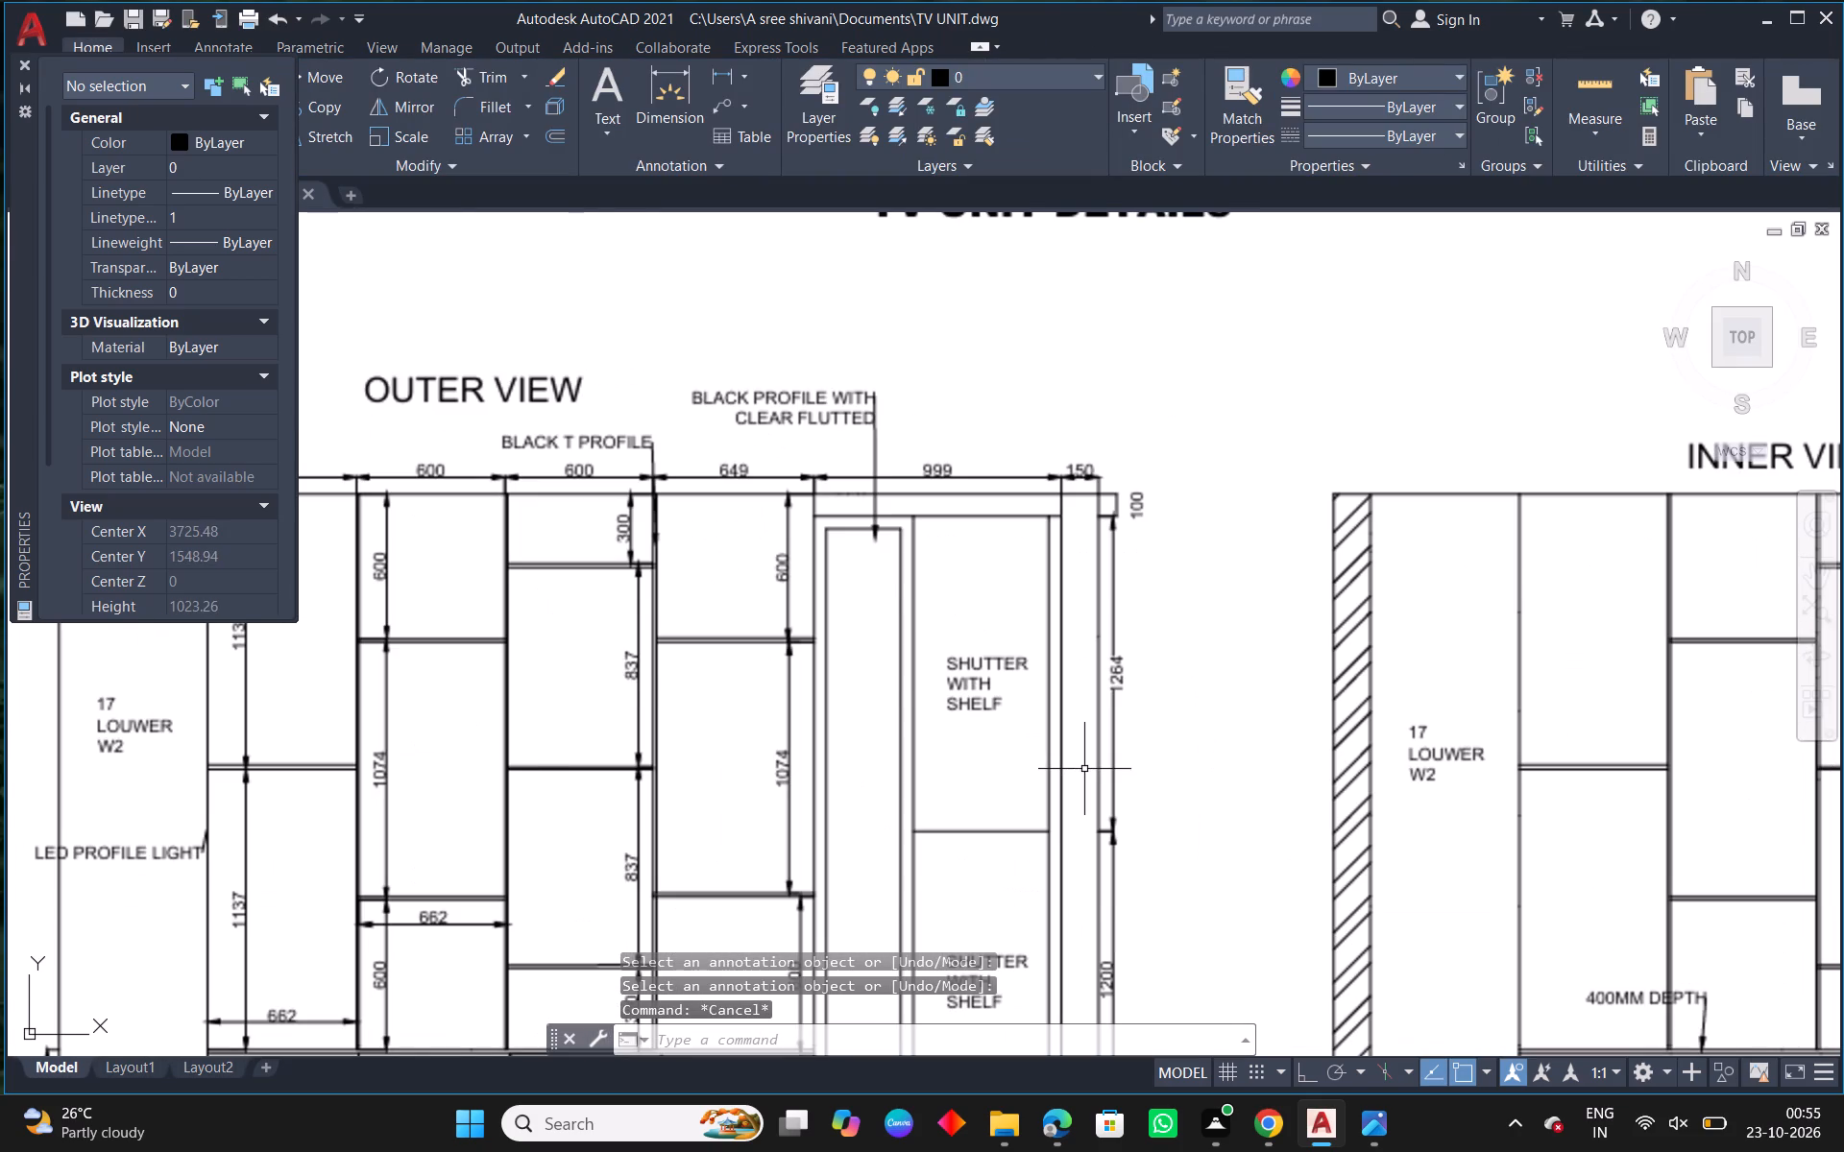
scroll(1084, 769, down, 1)
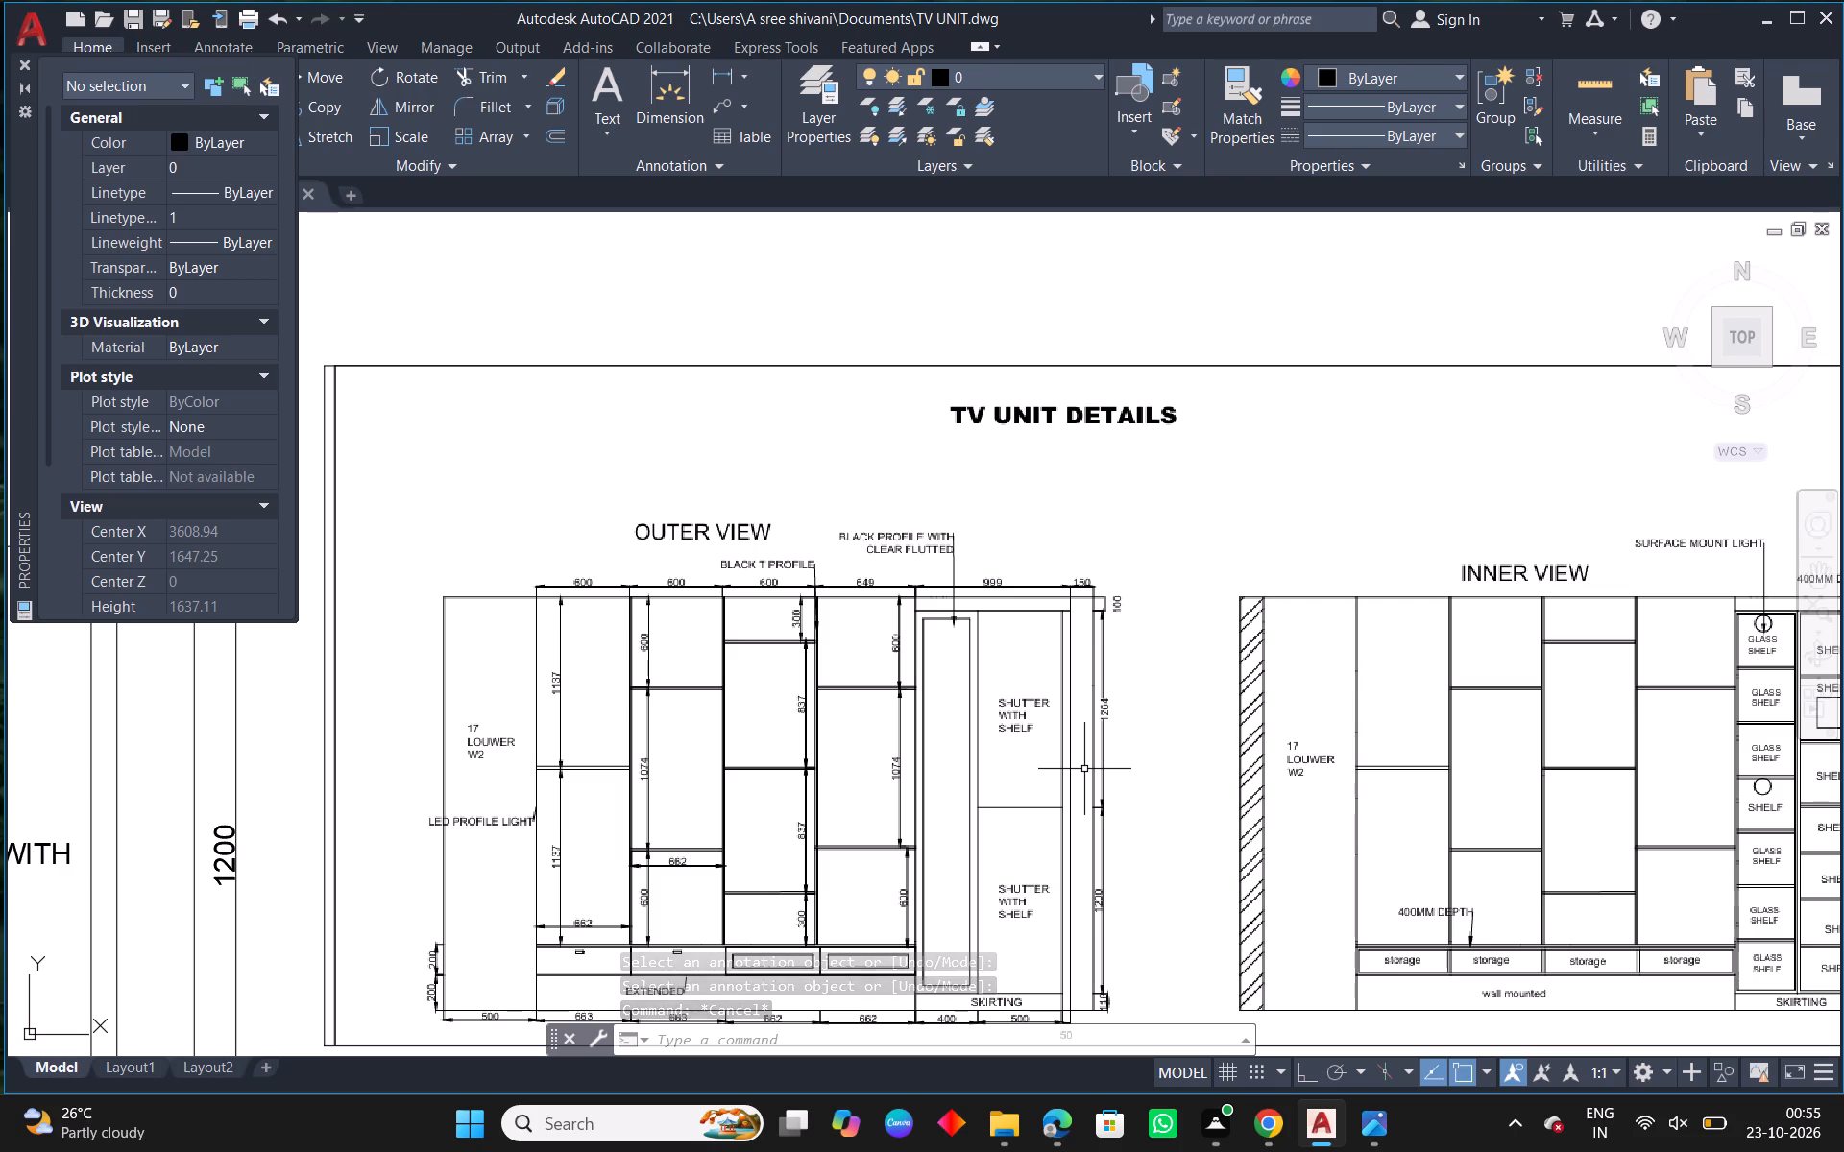
middle_drag(995, 781, 1057, 534)
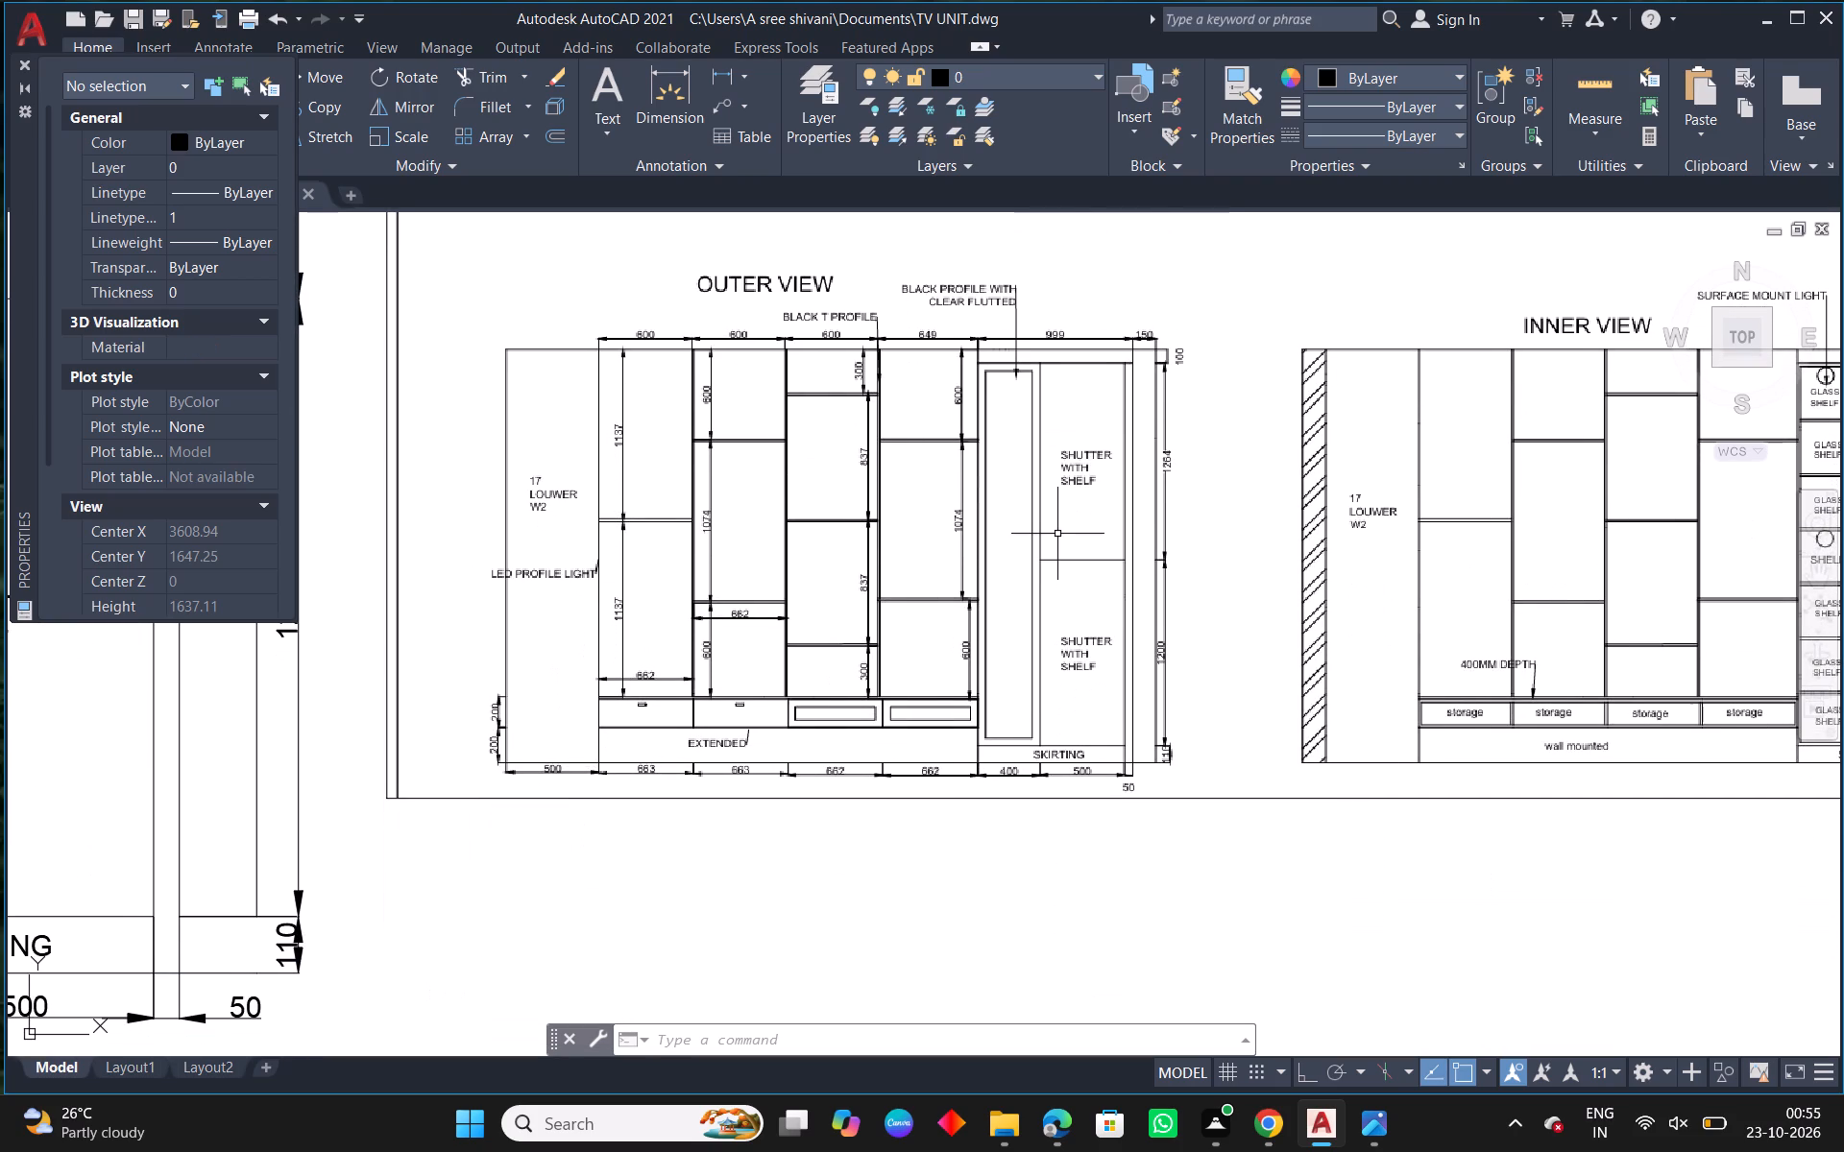
scroll(1057, 584, down, 2)
middle_drag(721, 553, 958, 672)
scroll(958, 677, down, 1)
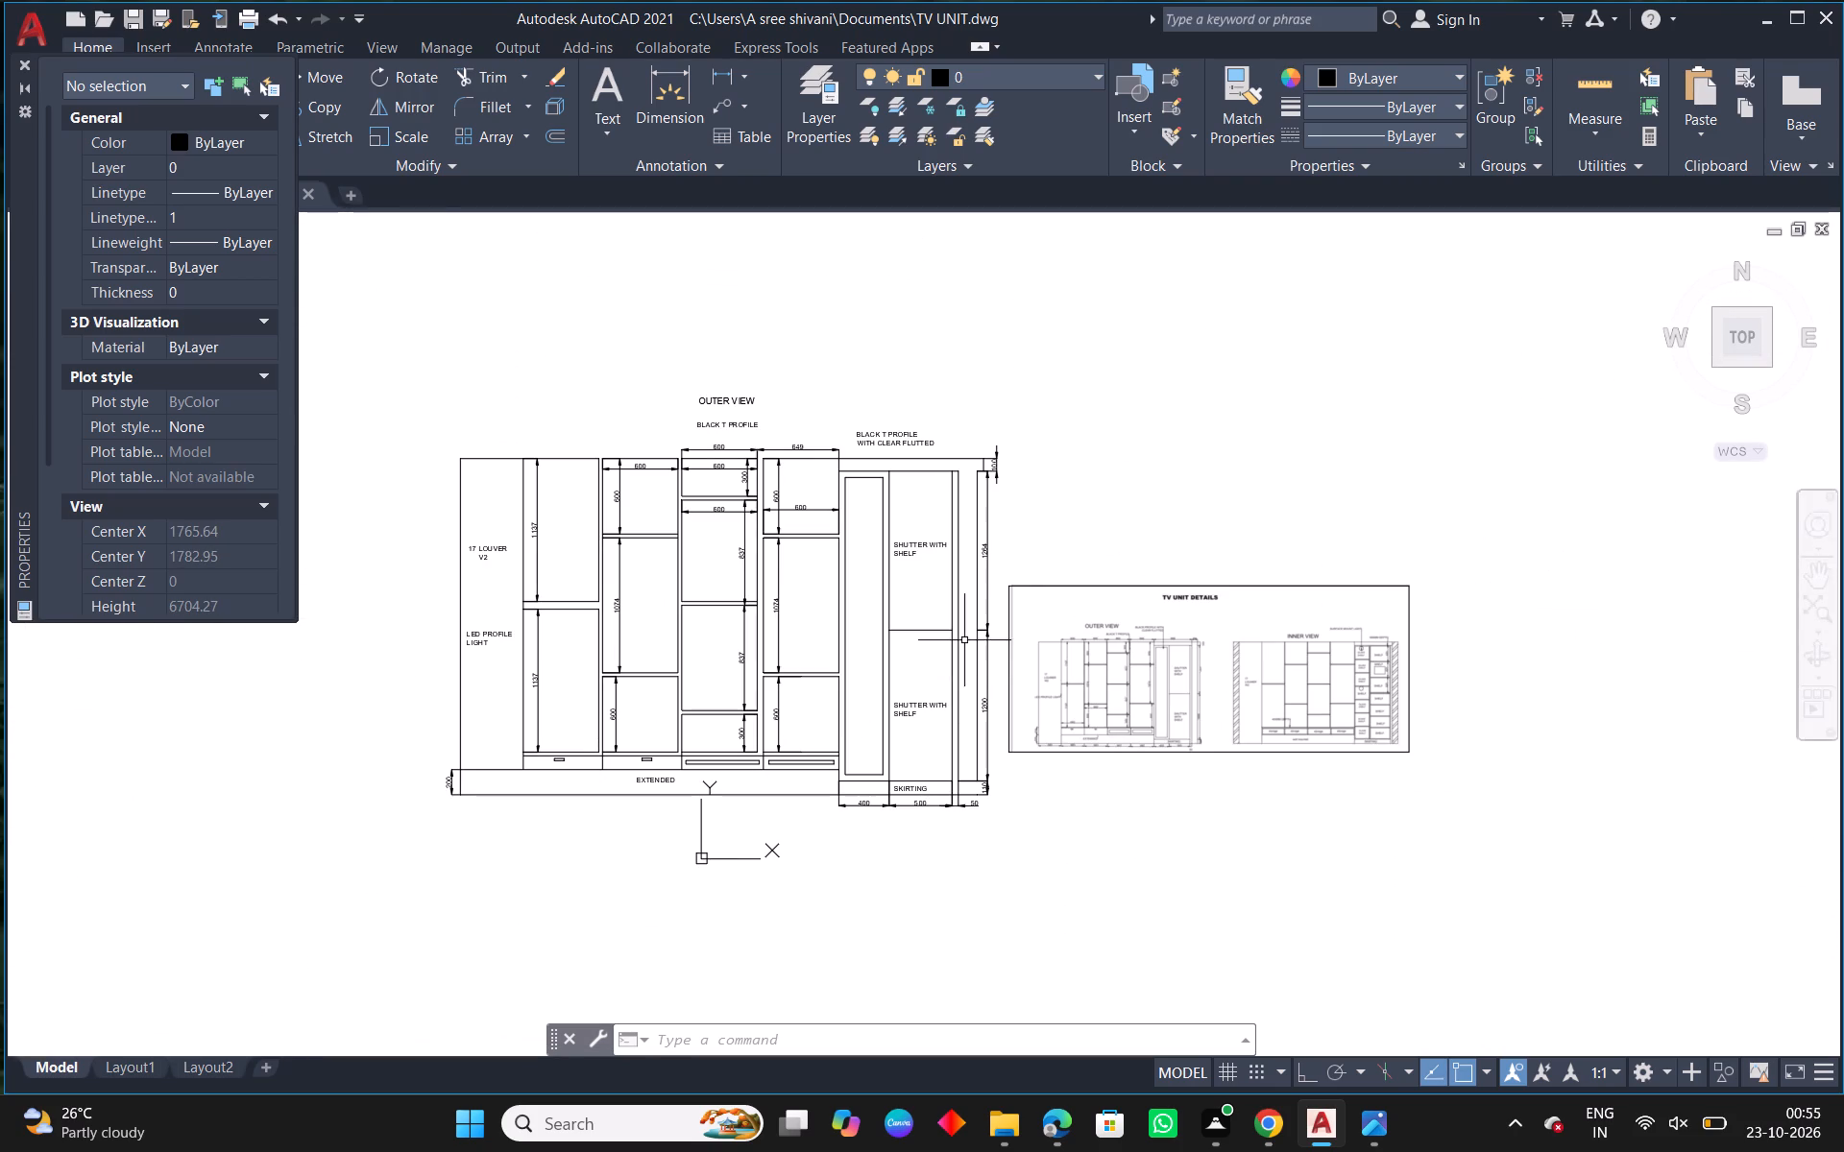
key(Escape)
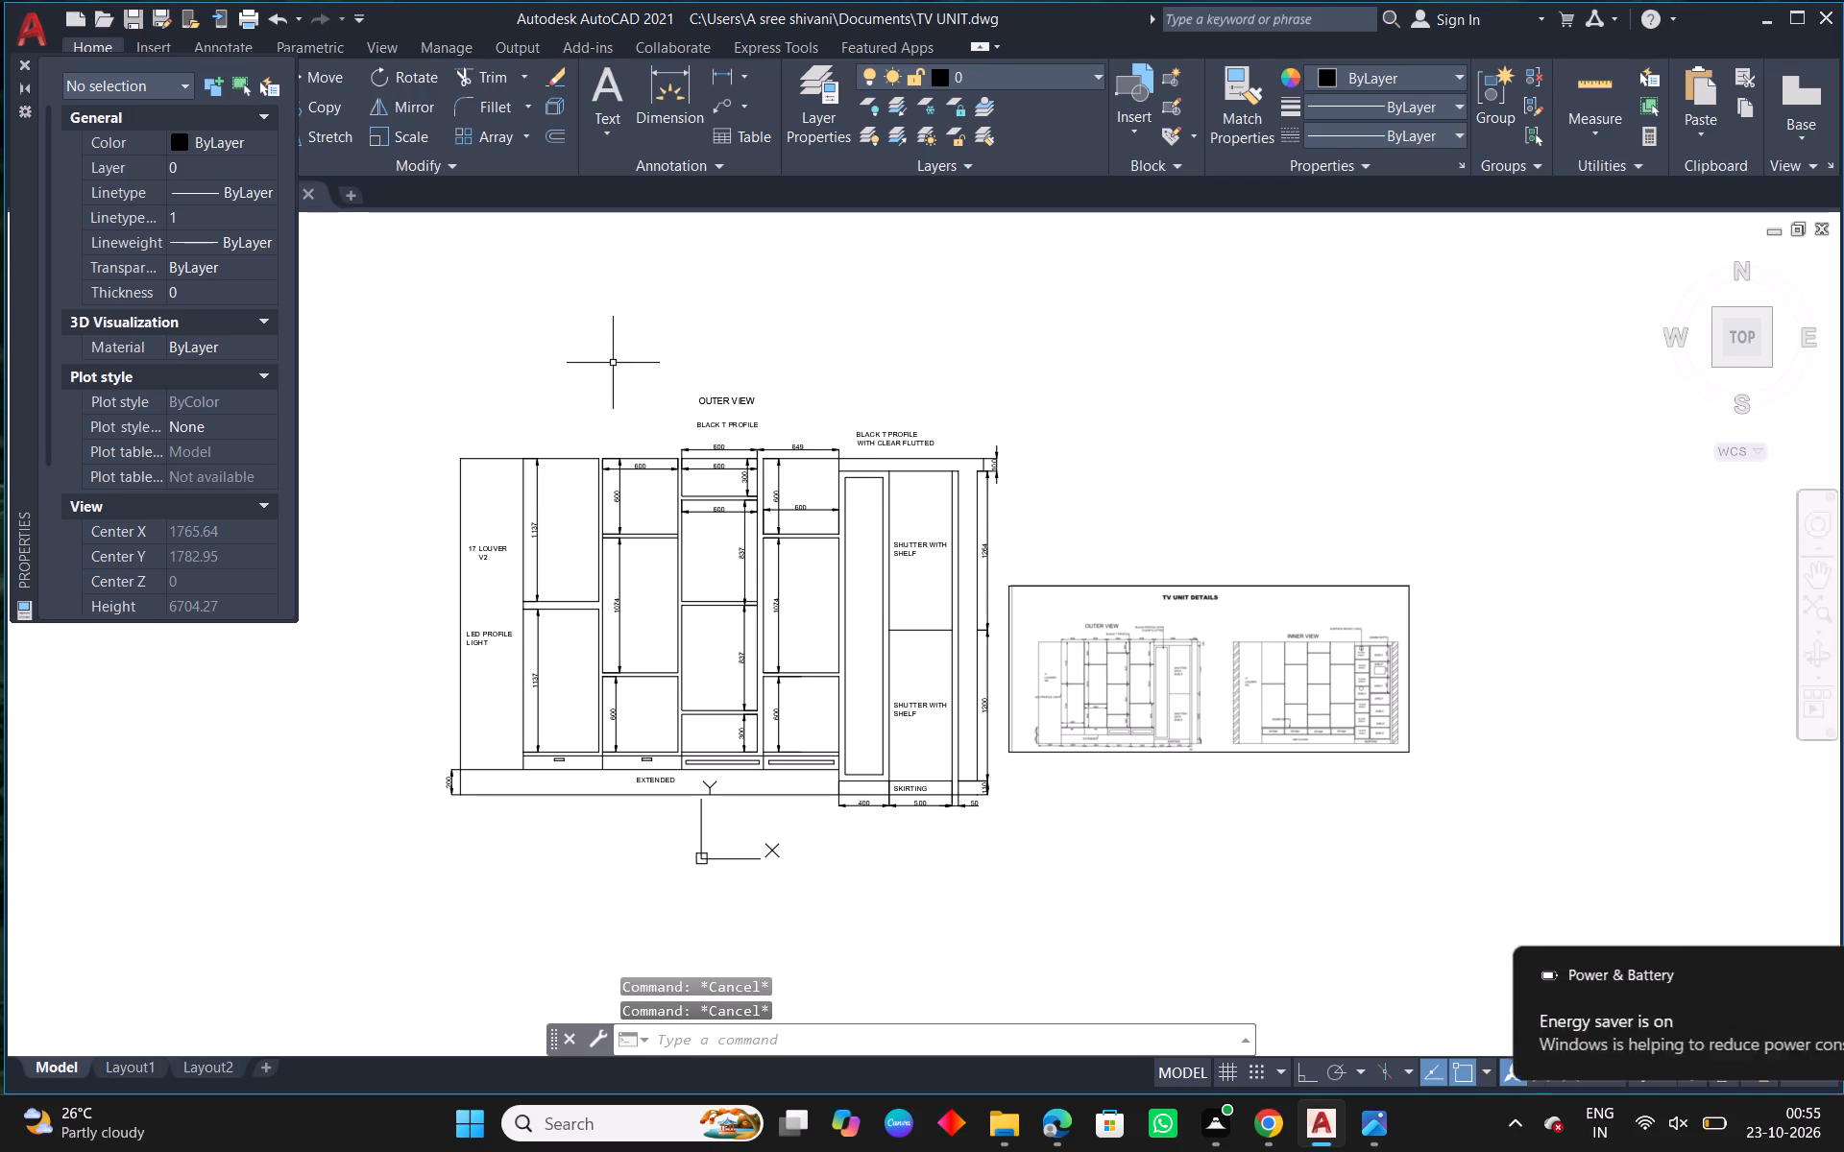
key(Escape)
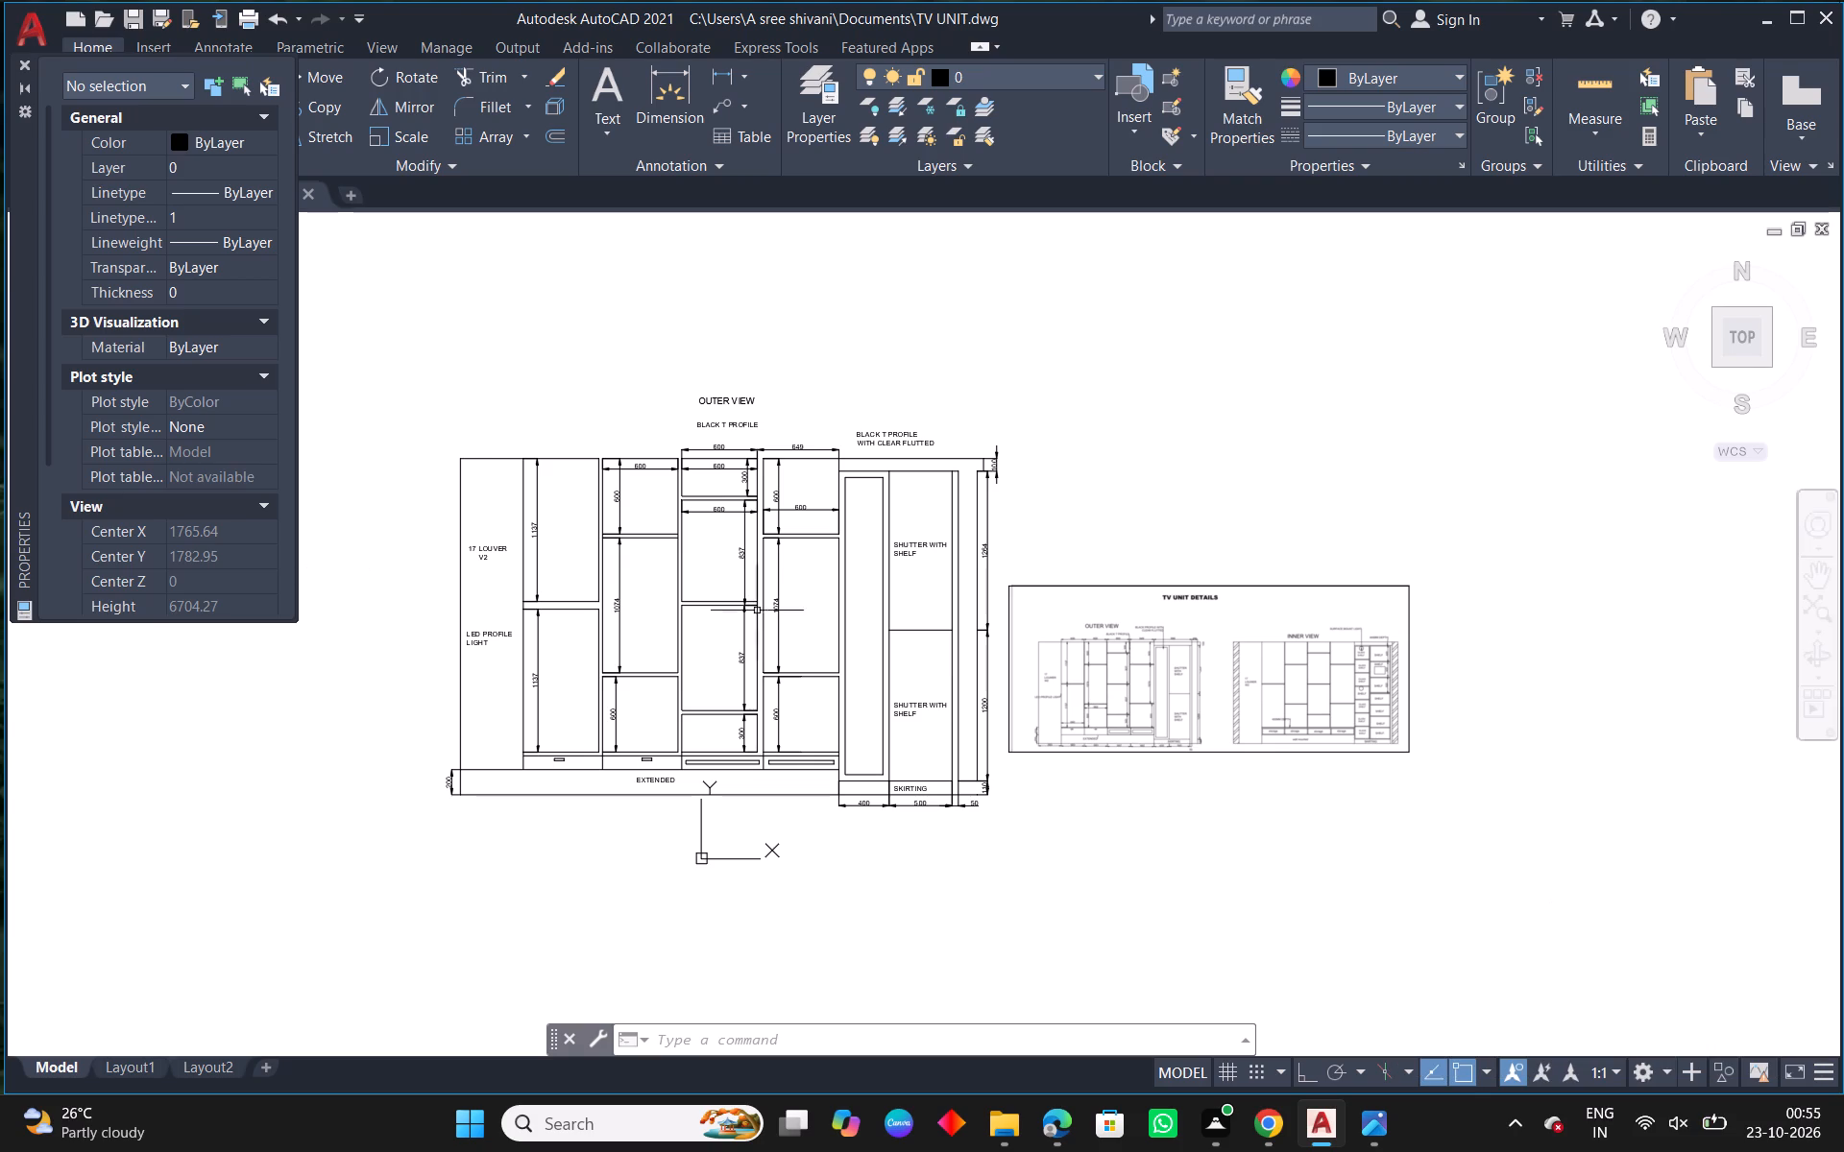
Set the "OUTER VIEW" title's text height to 70 and widen its text frame so it fits on one line.
scroll(688, 405, up, 2)
click(729, 387)
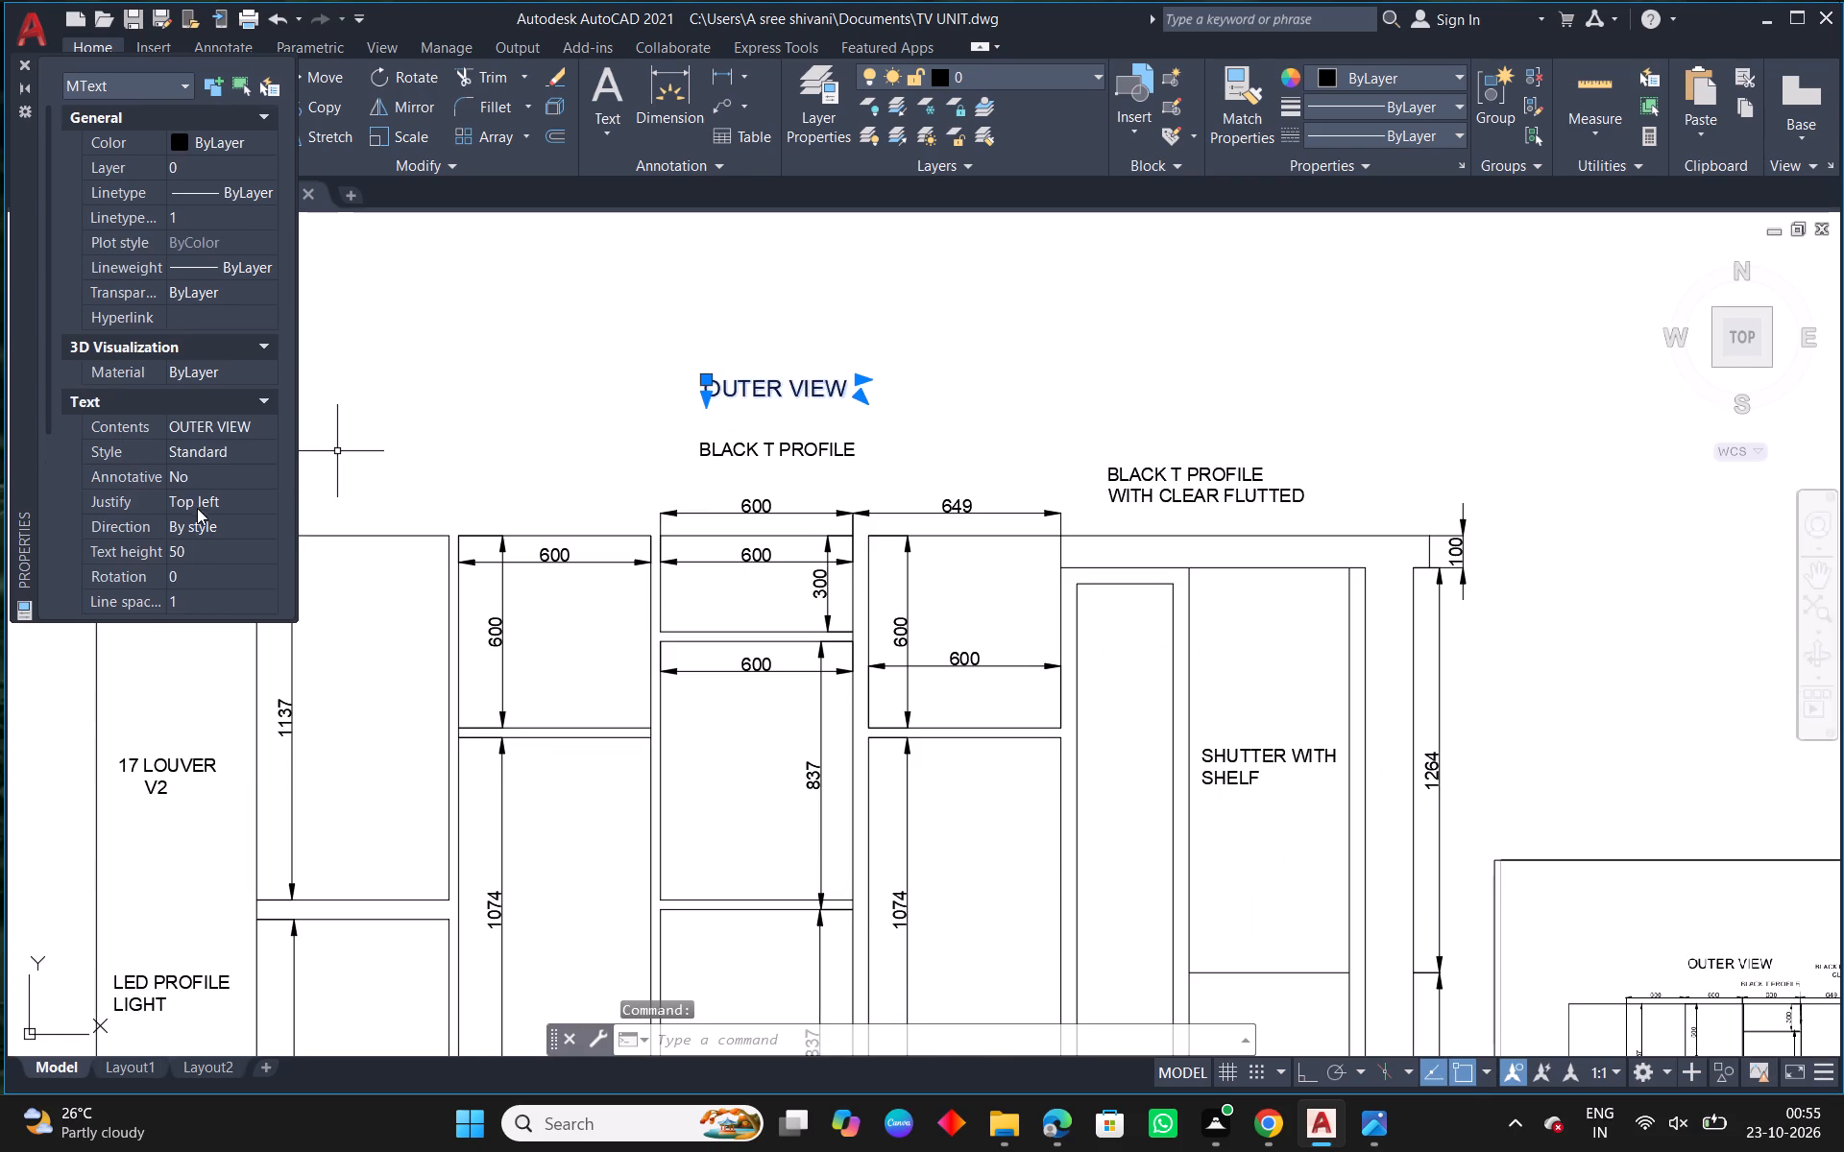
click(197, 550)
key(BackSpace)
text(70)
key(Return)
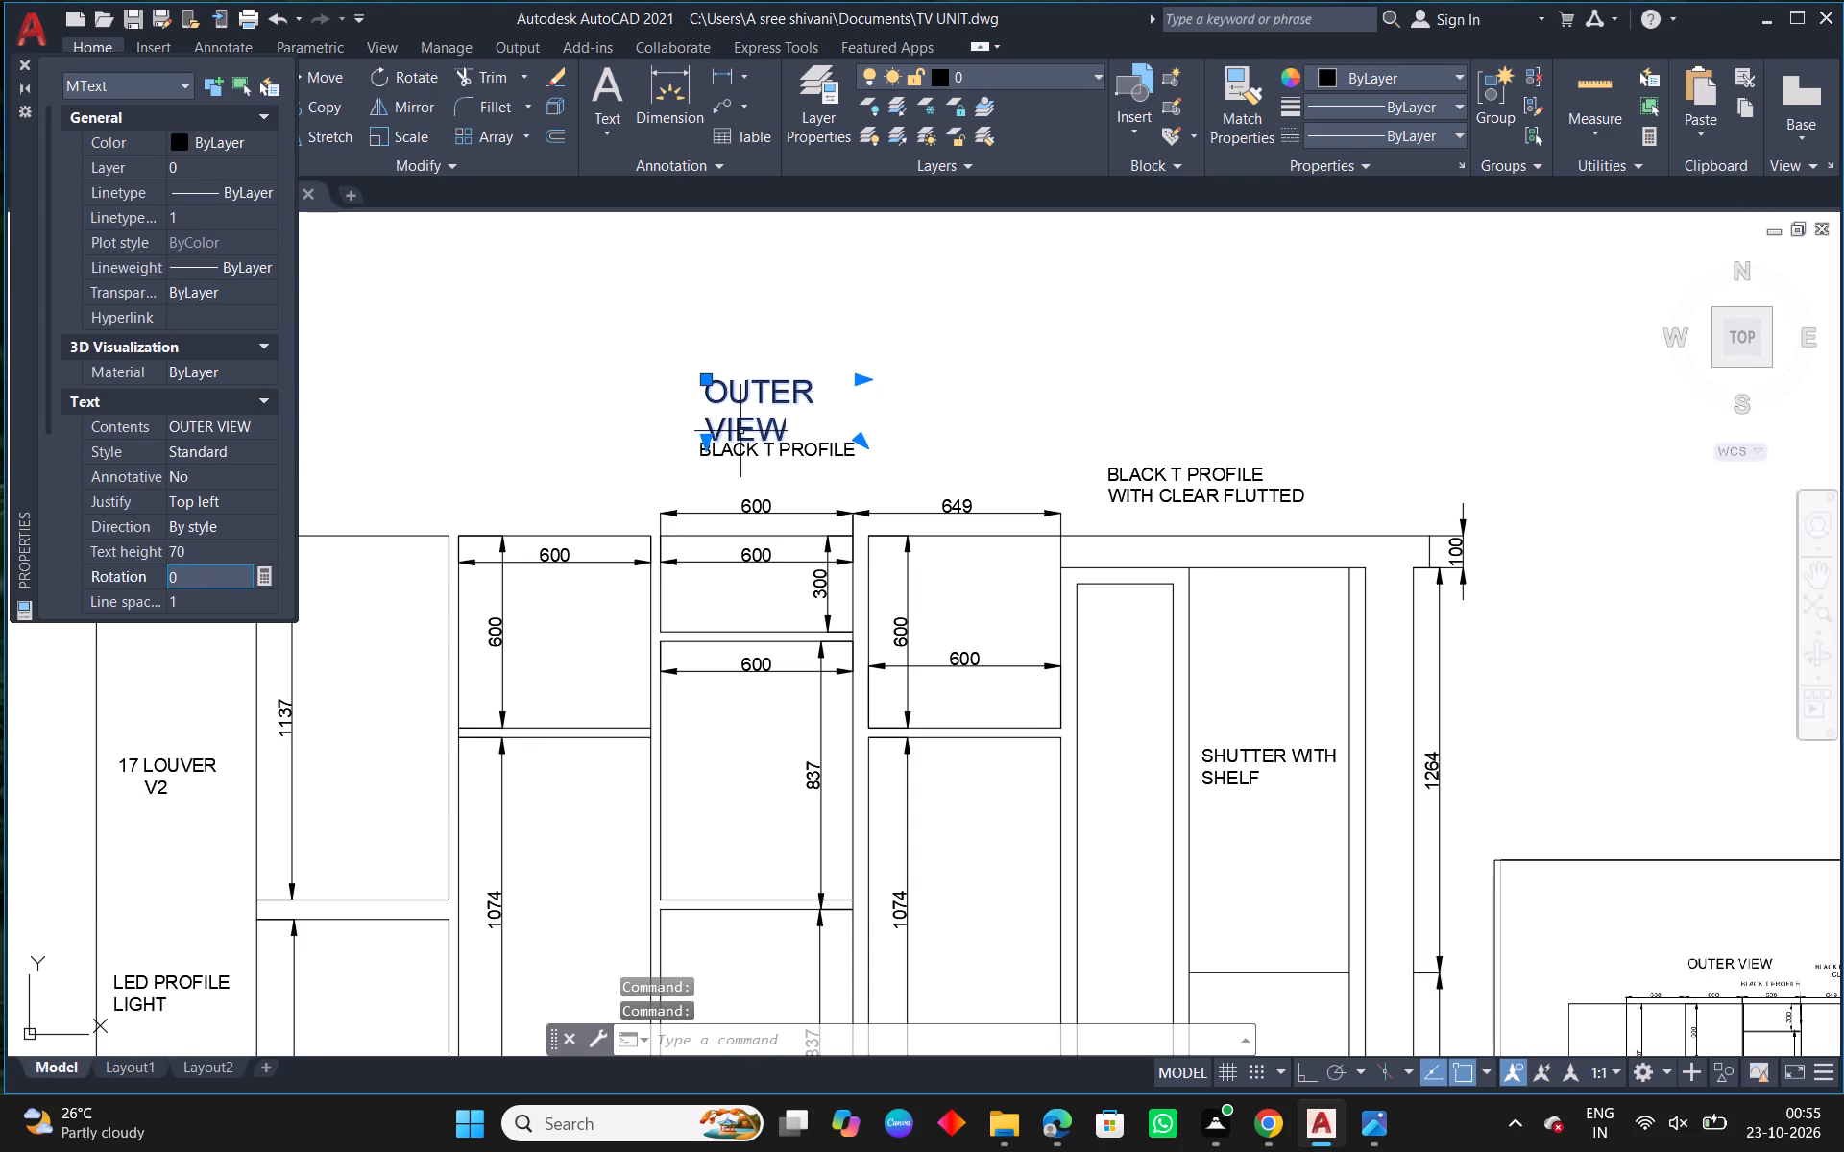
drag(862, 439, 945, 430)
click(1055, 417)
key(Escape)
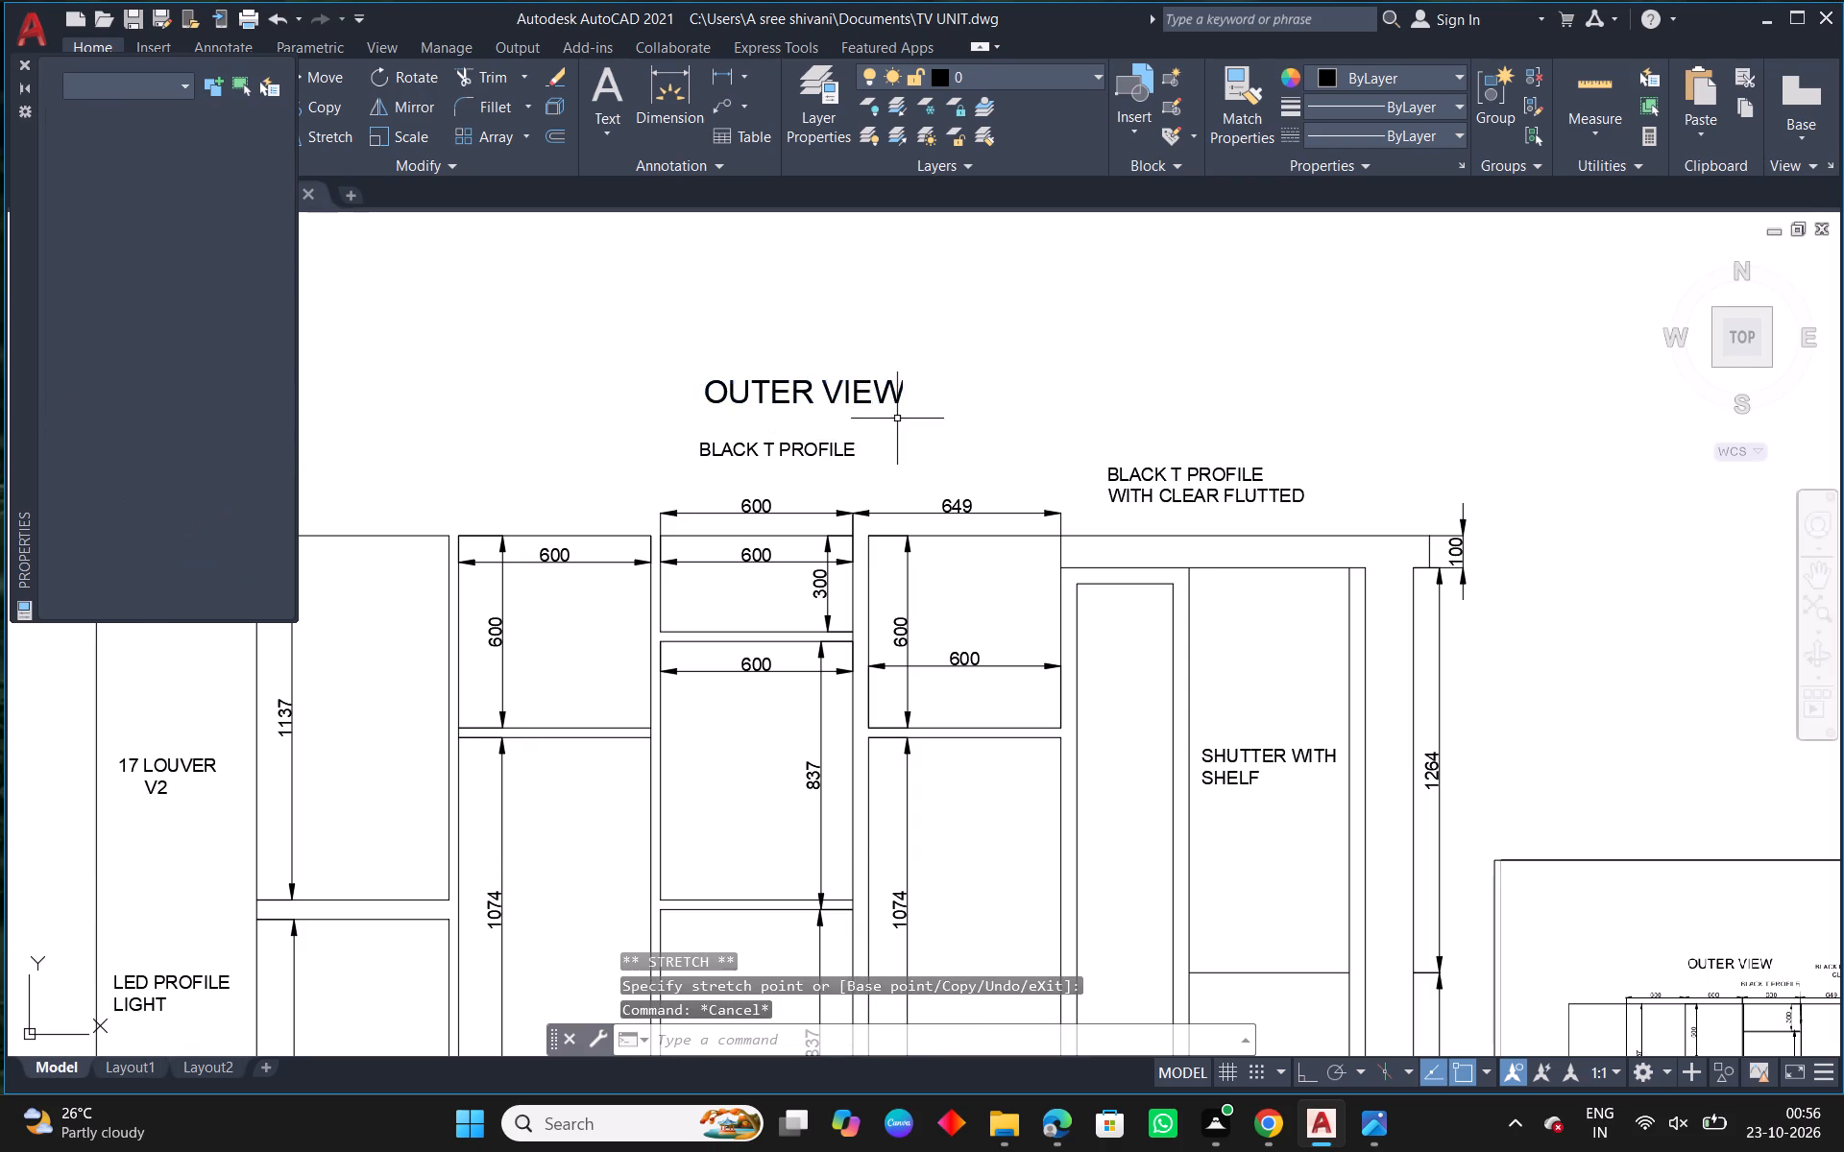
Save the drawing under its existing name.
scroll(848, 429, down, 3)
drag(1004, 375, 1010, 436)
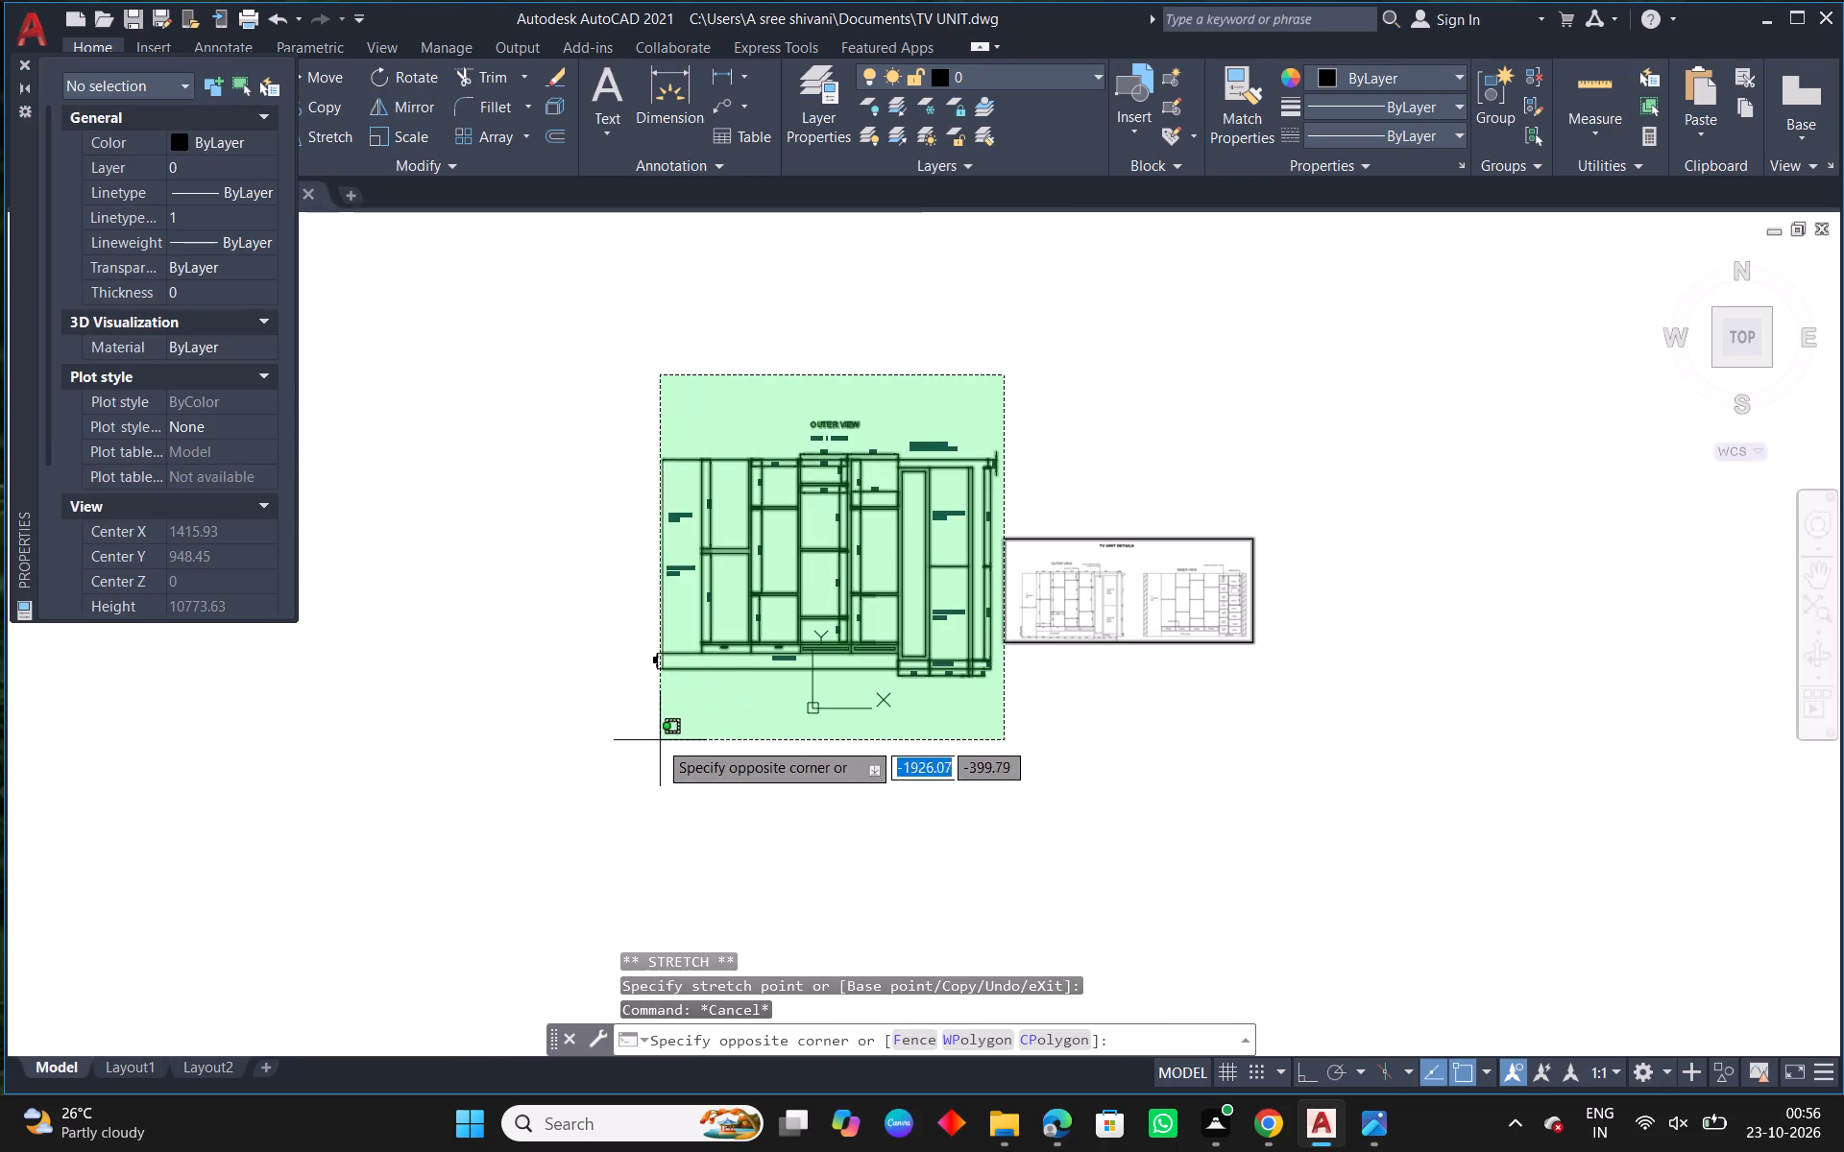
click(620, 736)
key(ctrl+s)
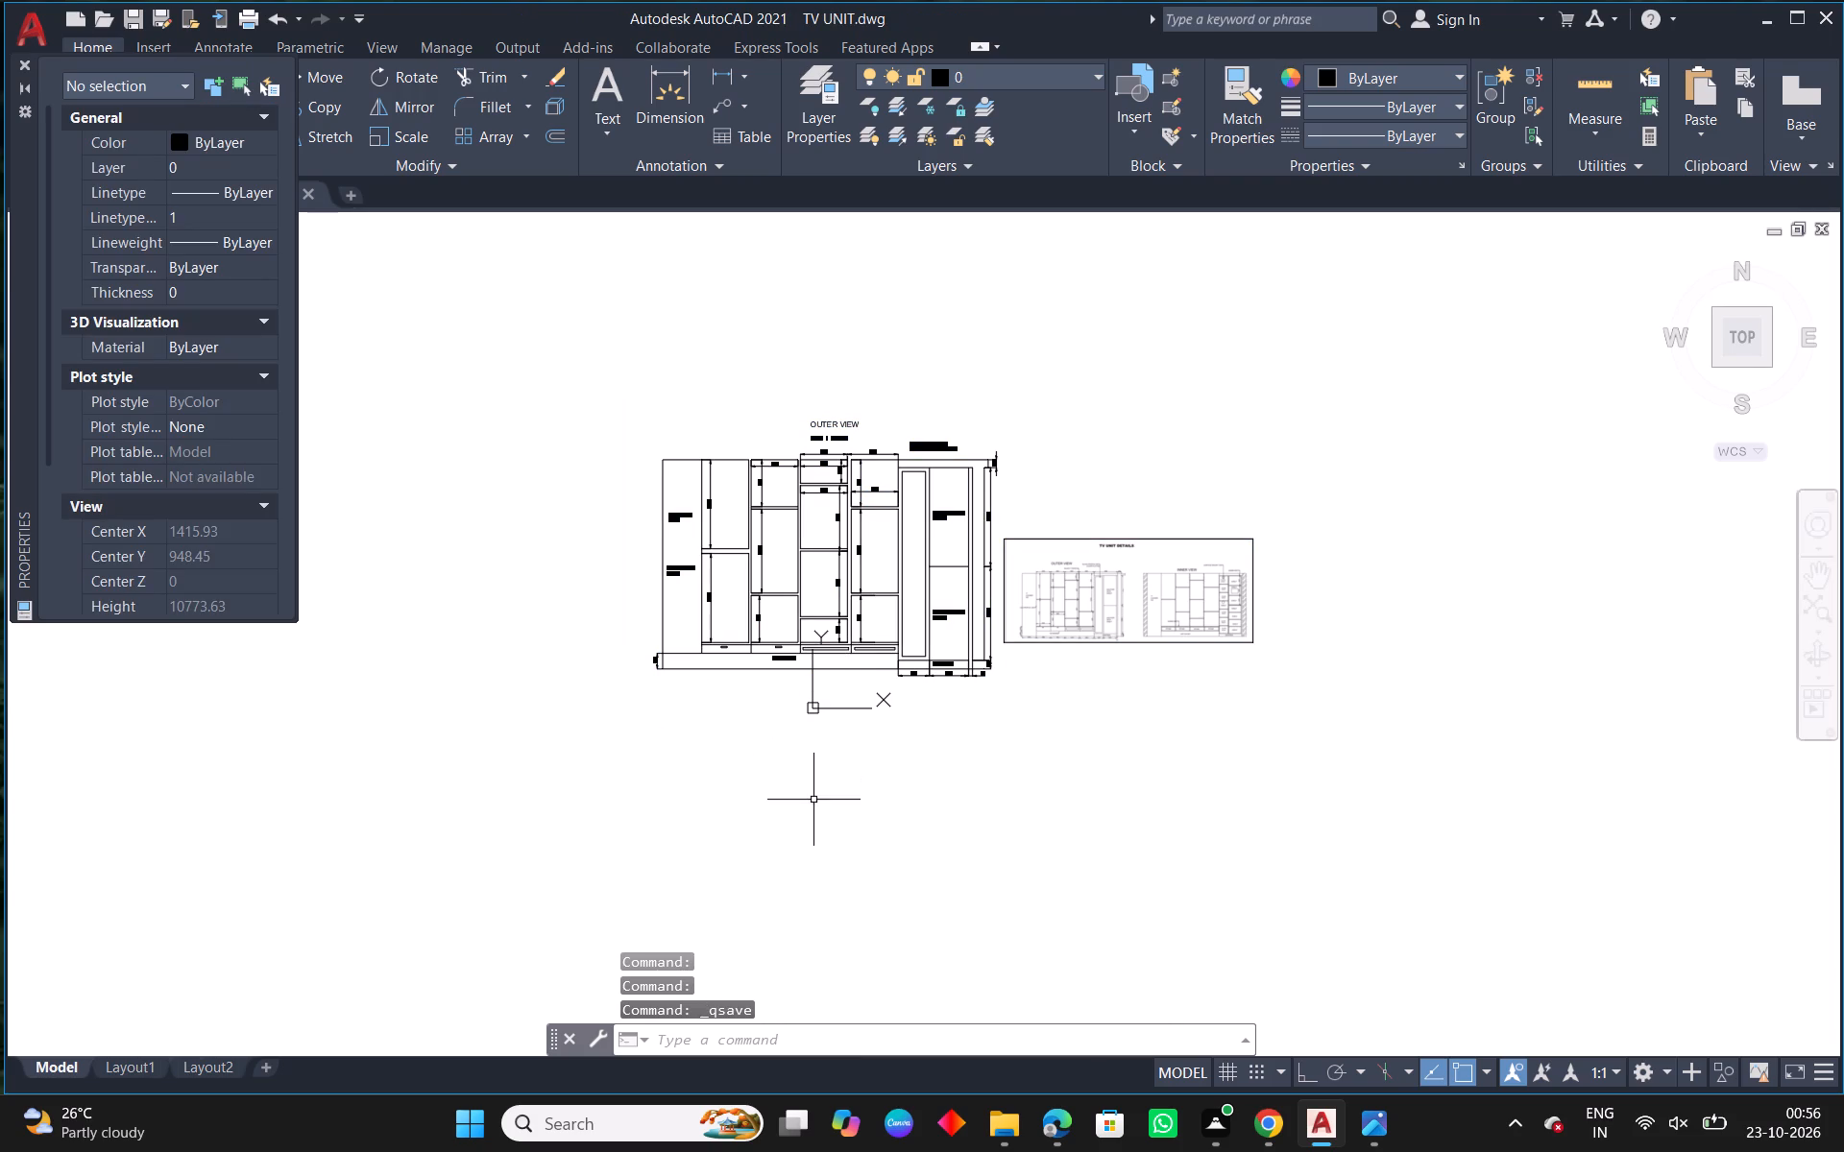
Move the TV UNIT DETAILS reference farther to the right, leaving a wide gap beside the outer view elevation.
scroll(1233, 570, up, 1)
drag(1324, 462, 1236, 601)
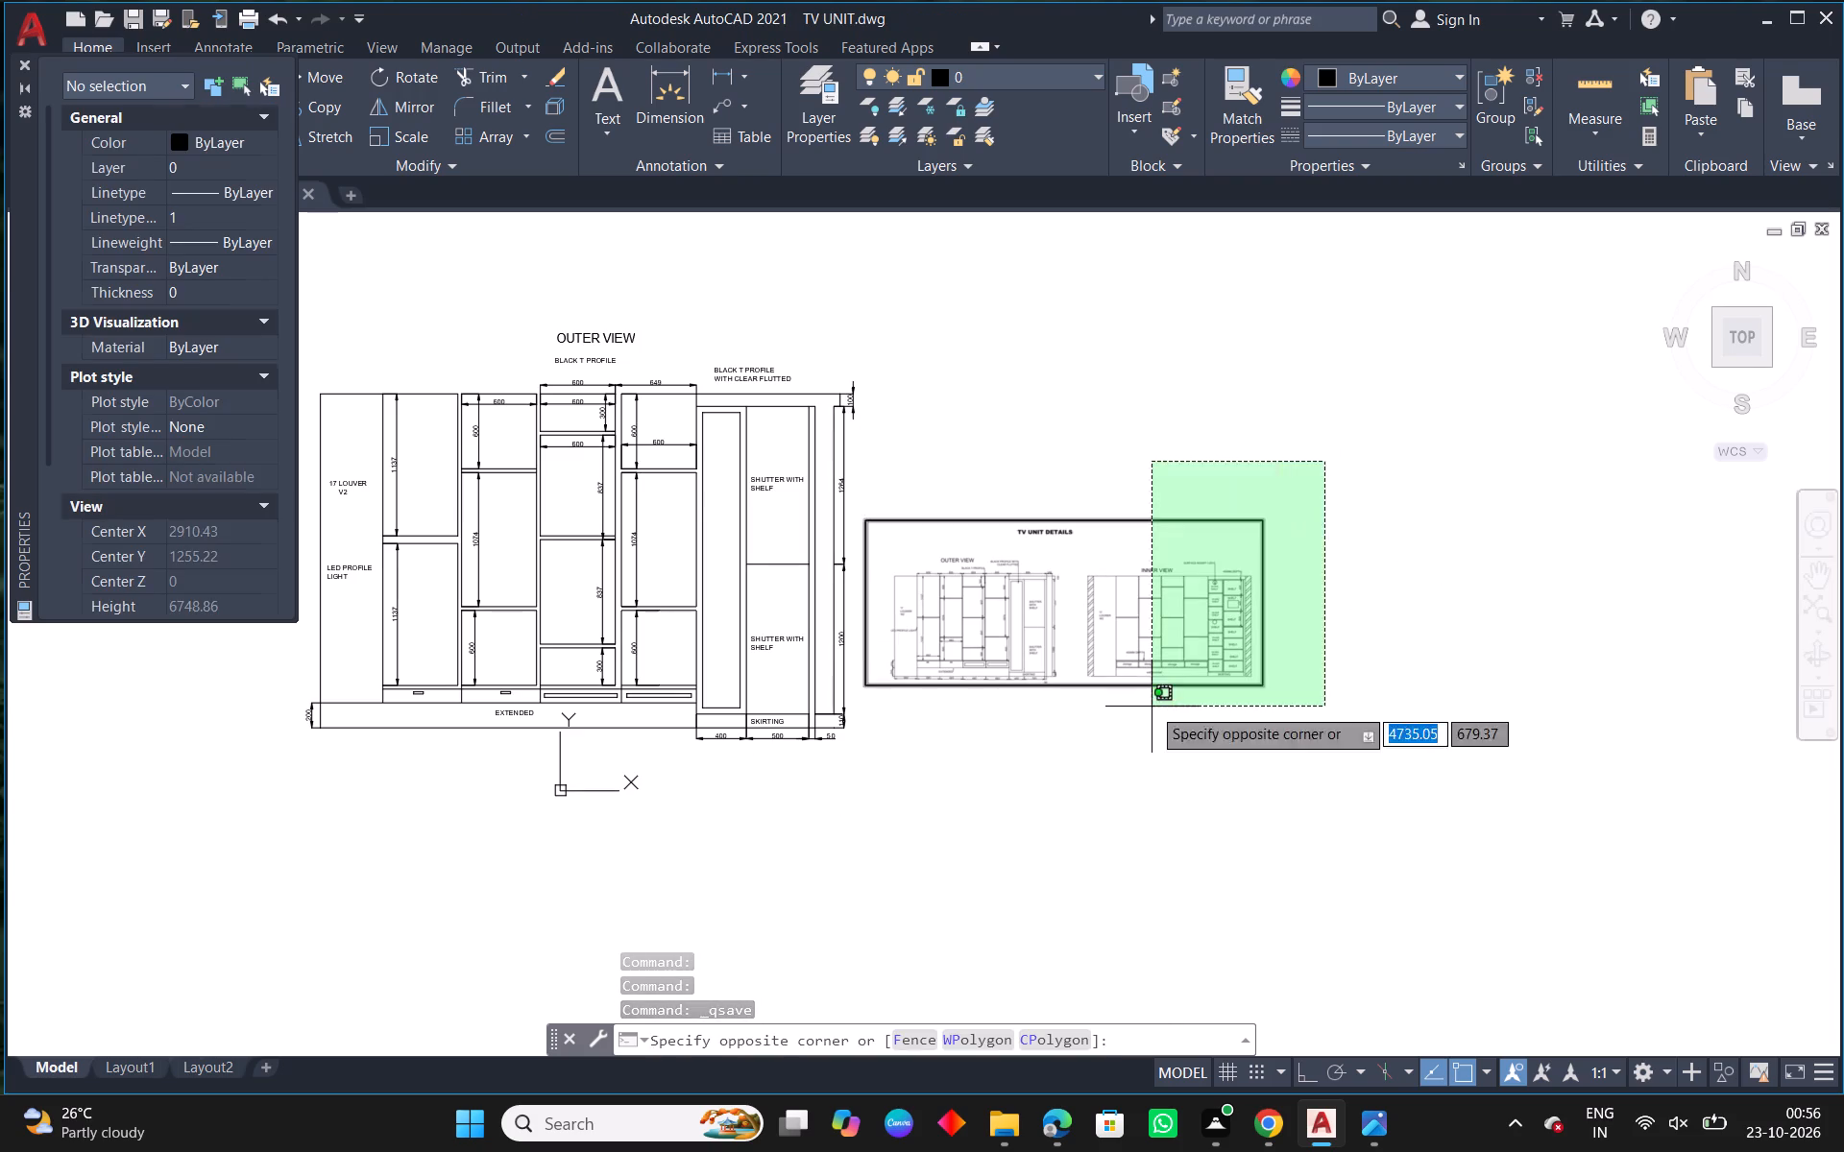
click(1152, 707)
text(M)
key(space)
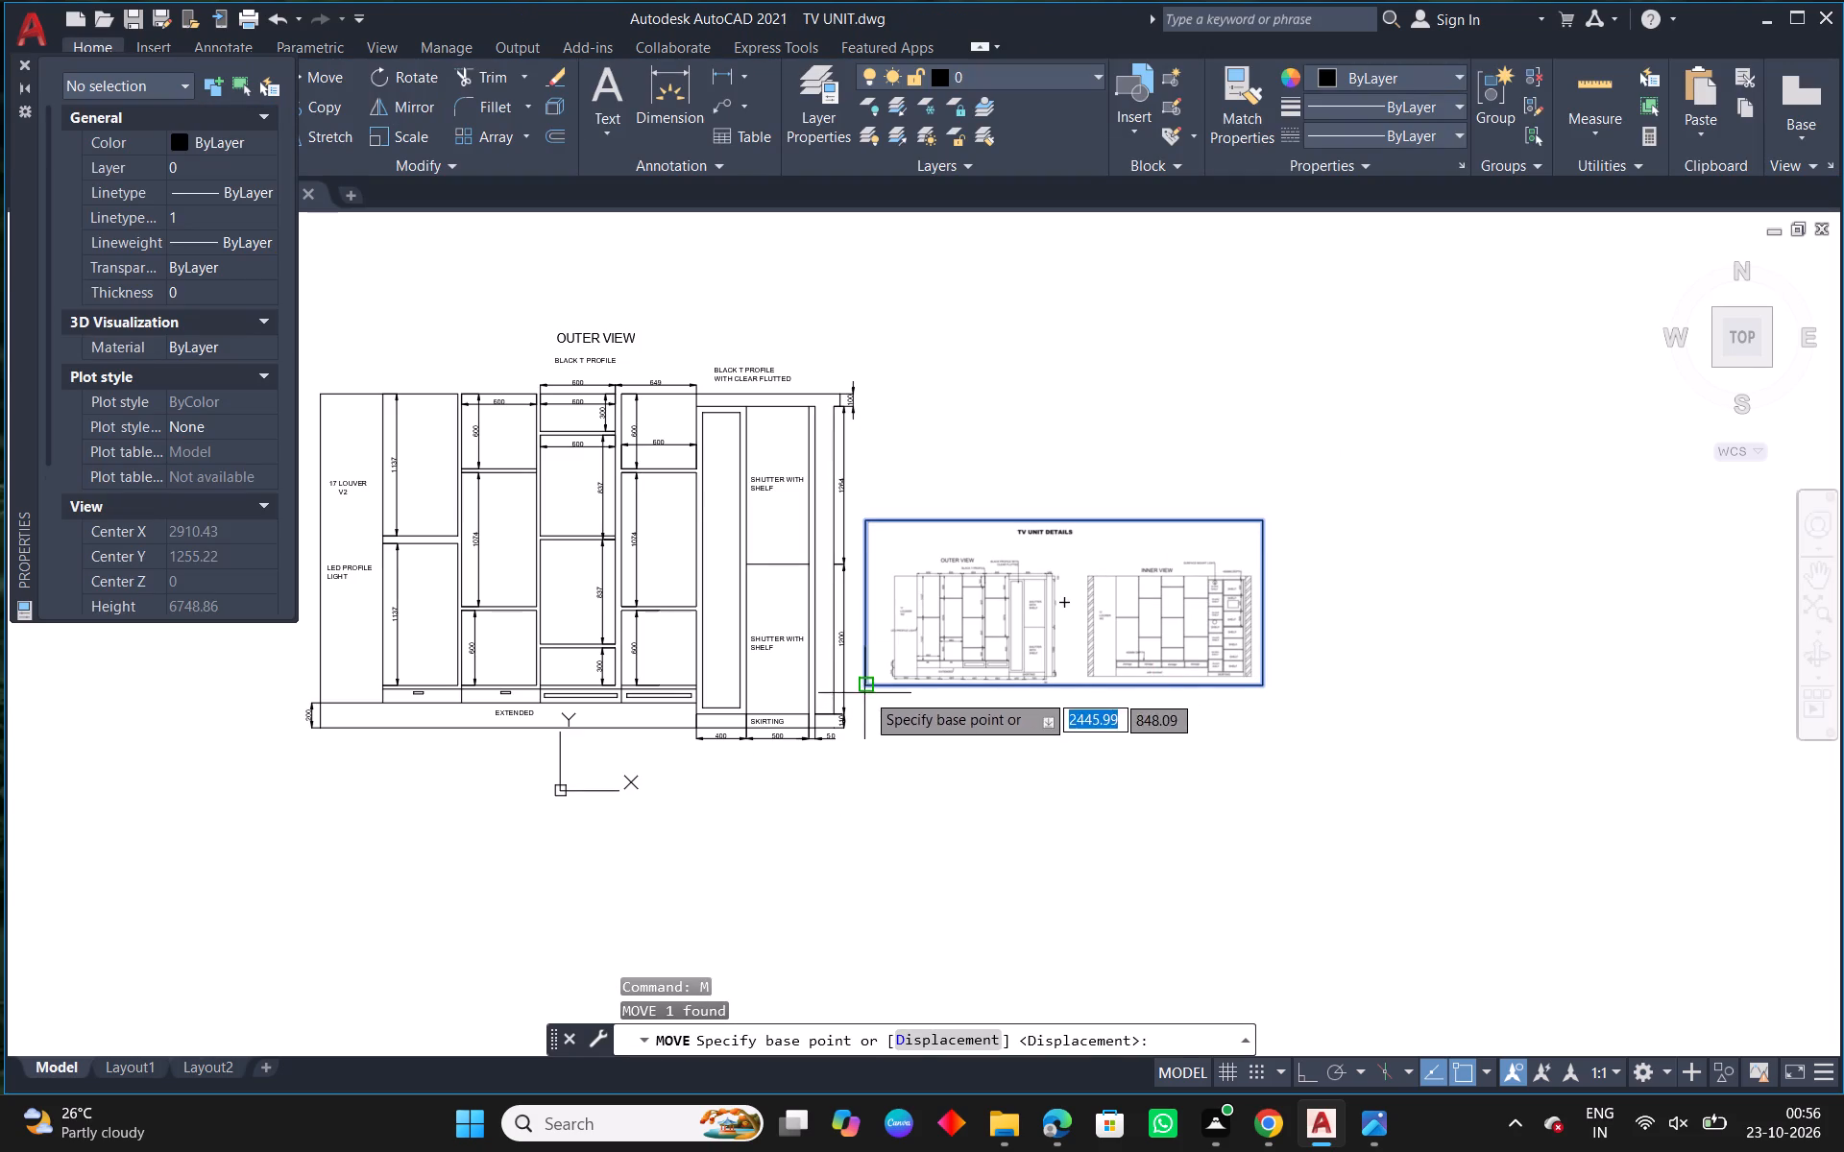
click(866, 691)
click(1104, 705)
key(Escape)
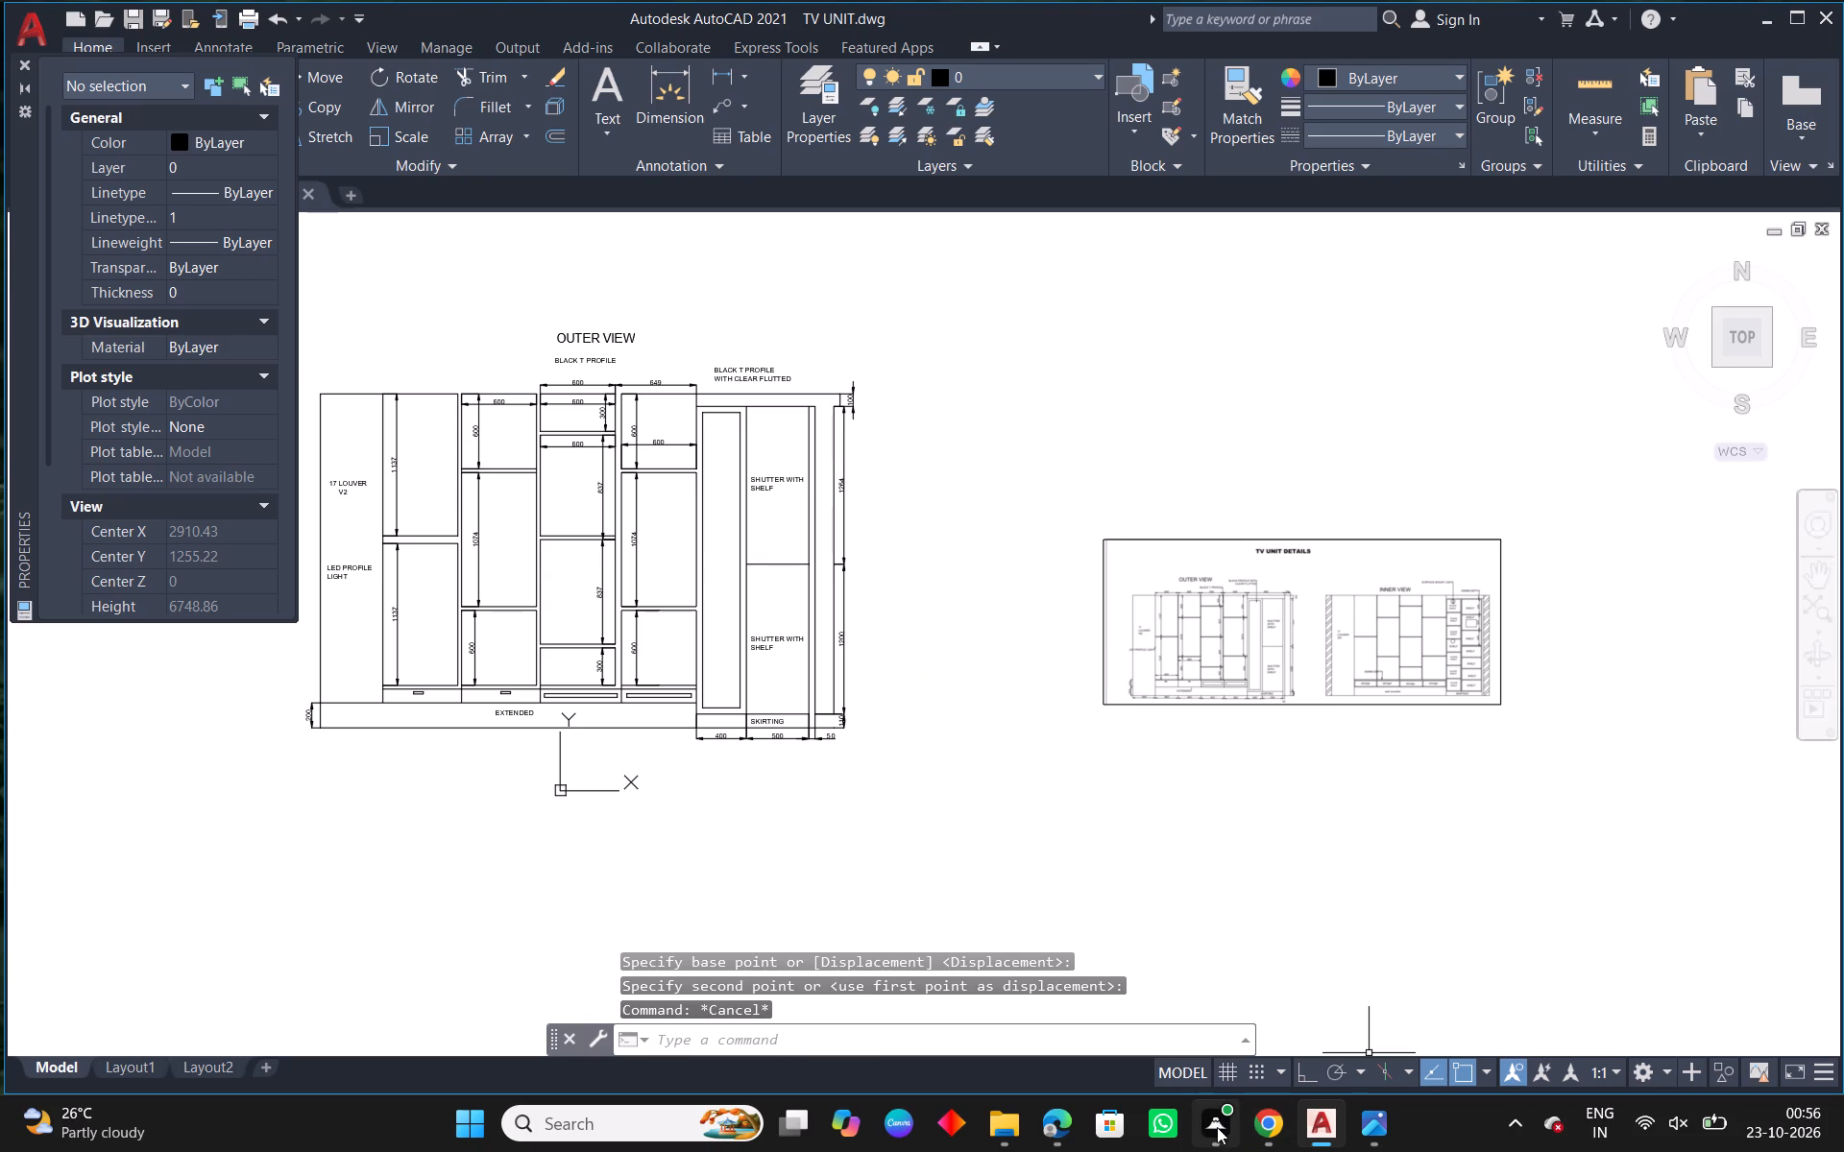
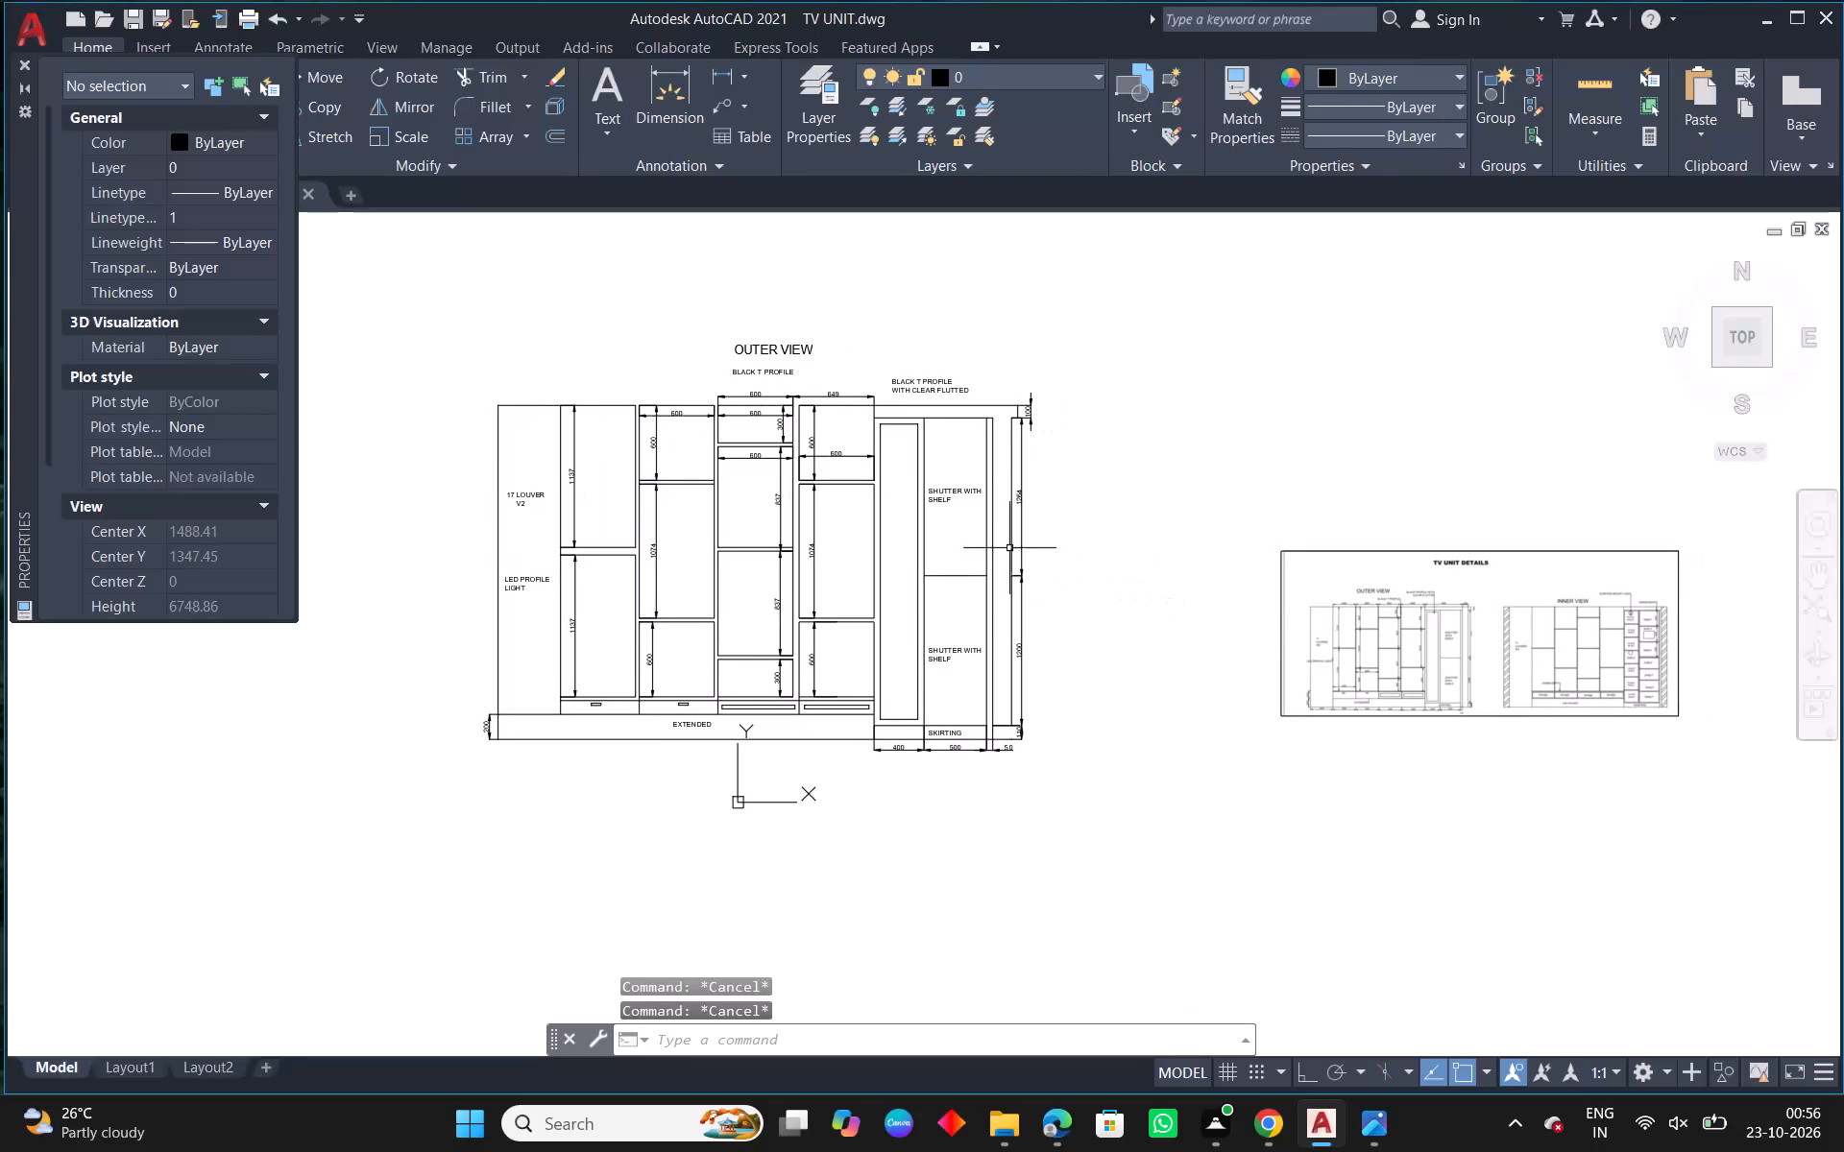
Examine the inner view in the TV UNIT DETAILS reference, including its shelf column, storage row and hatched side walls.
scroll(1159, 559, up, 1)
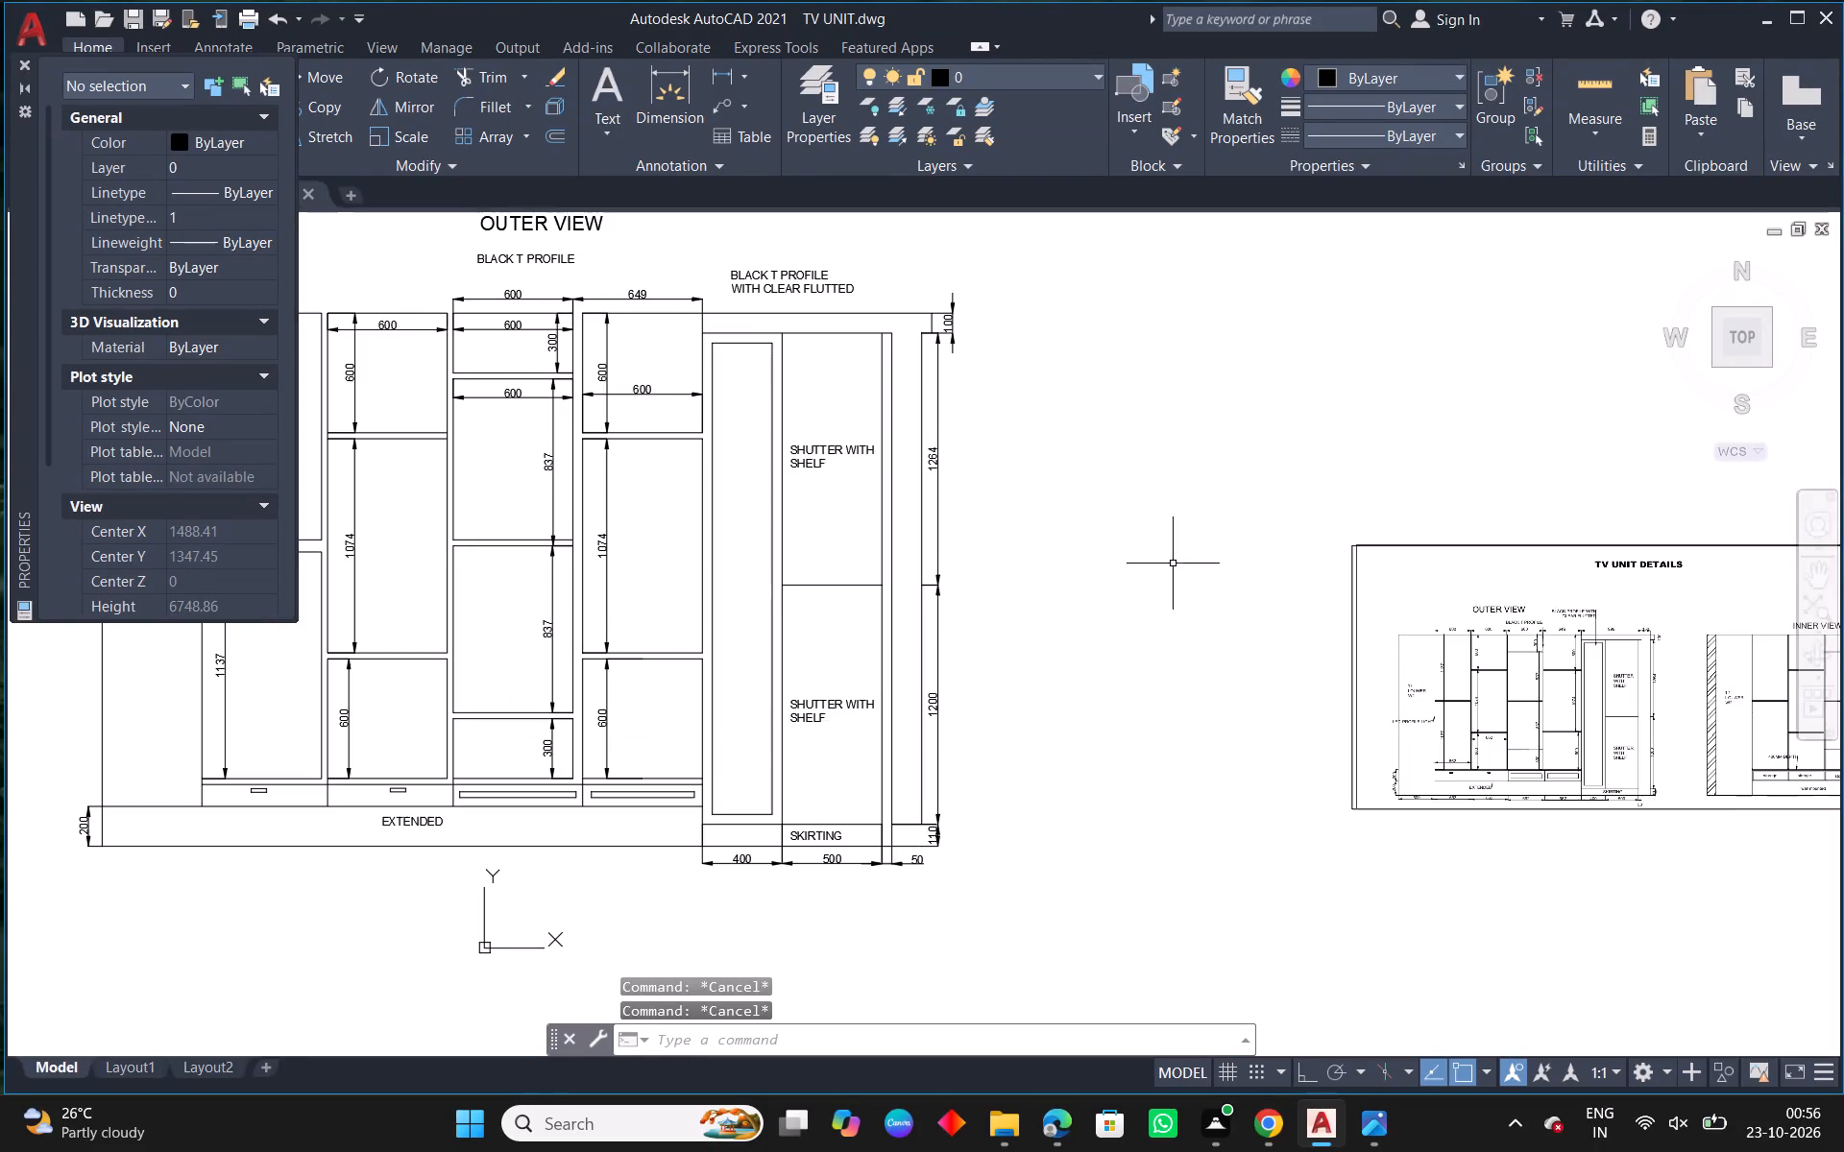
middle_drag(1249, 601, 1059, 541)
scroll(1148, 601, down, 1)
middle_drag(1326, 657, 1204, 601)
scroll(1348, 626, up, 2)
middle_drag(1418, 591, 1204, 607)
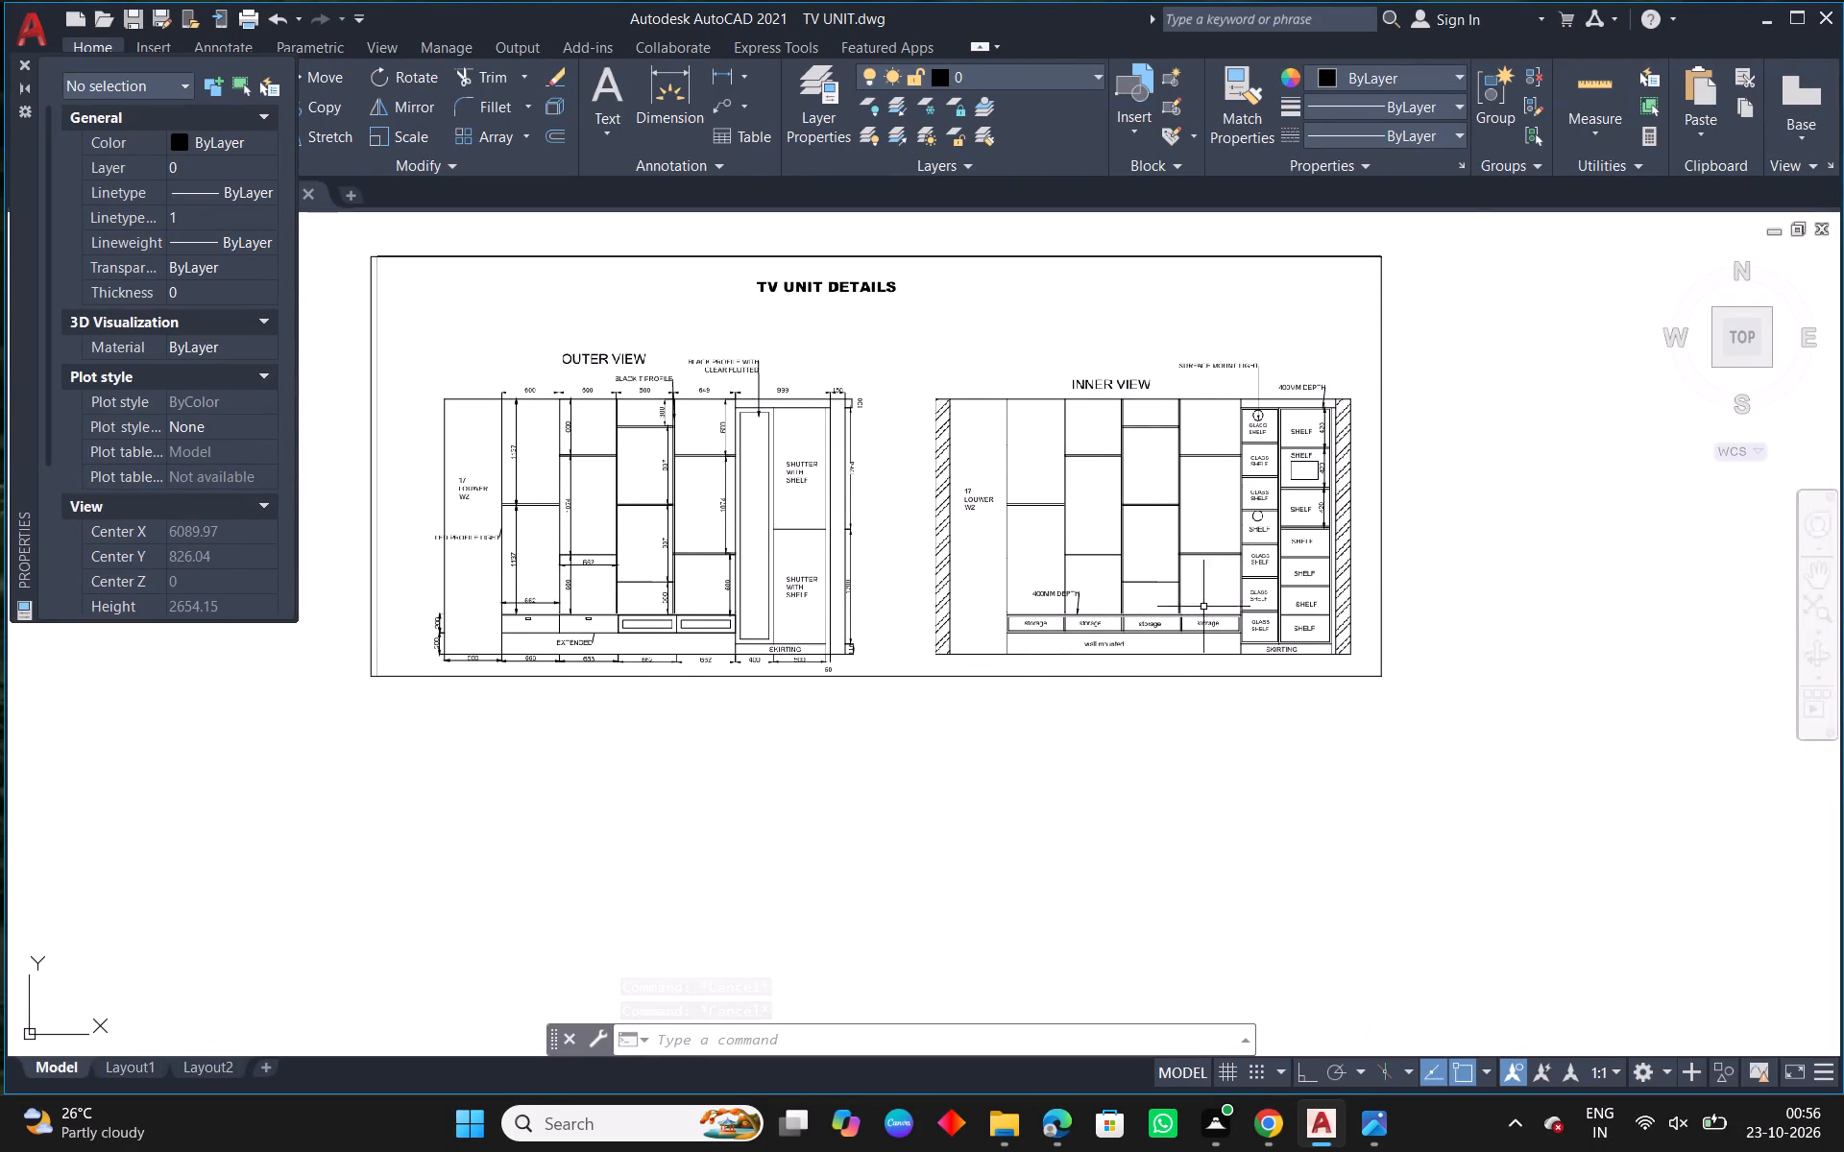
scroll(1225, 562, up, 1)
middle_drag(1355, 573, 1245, 595)
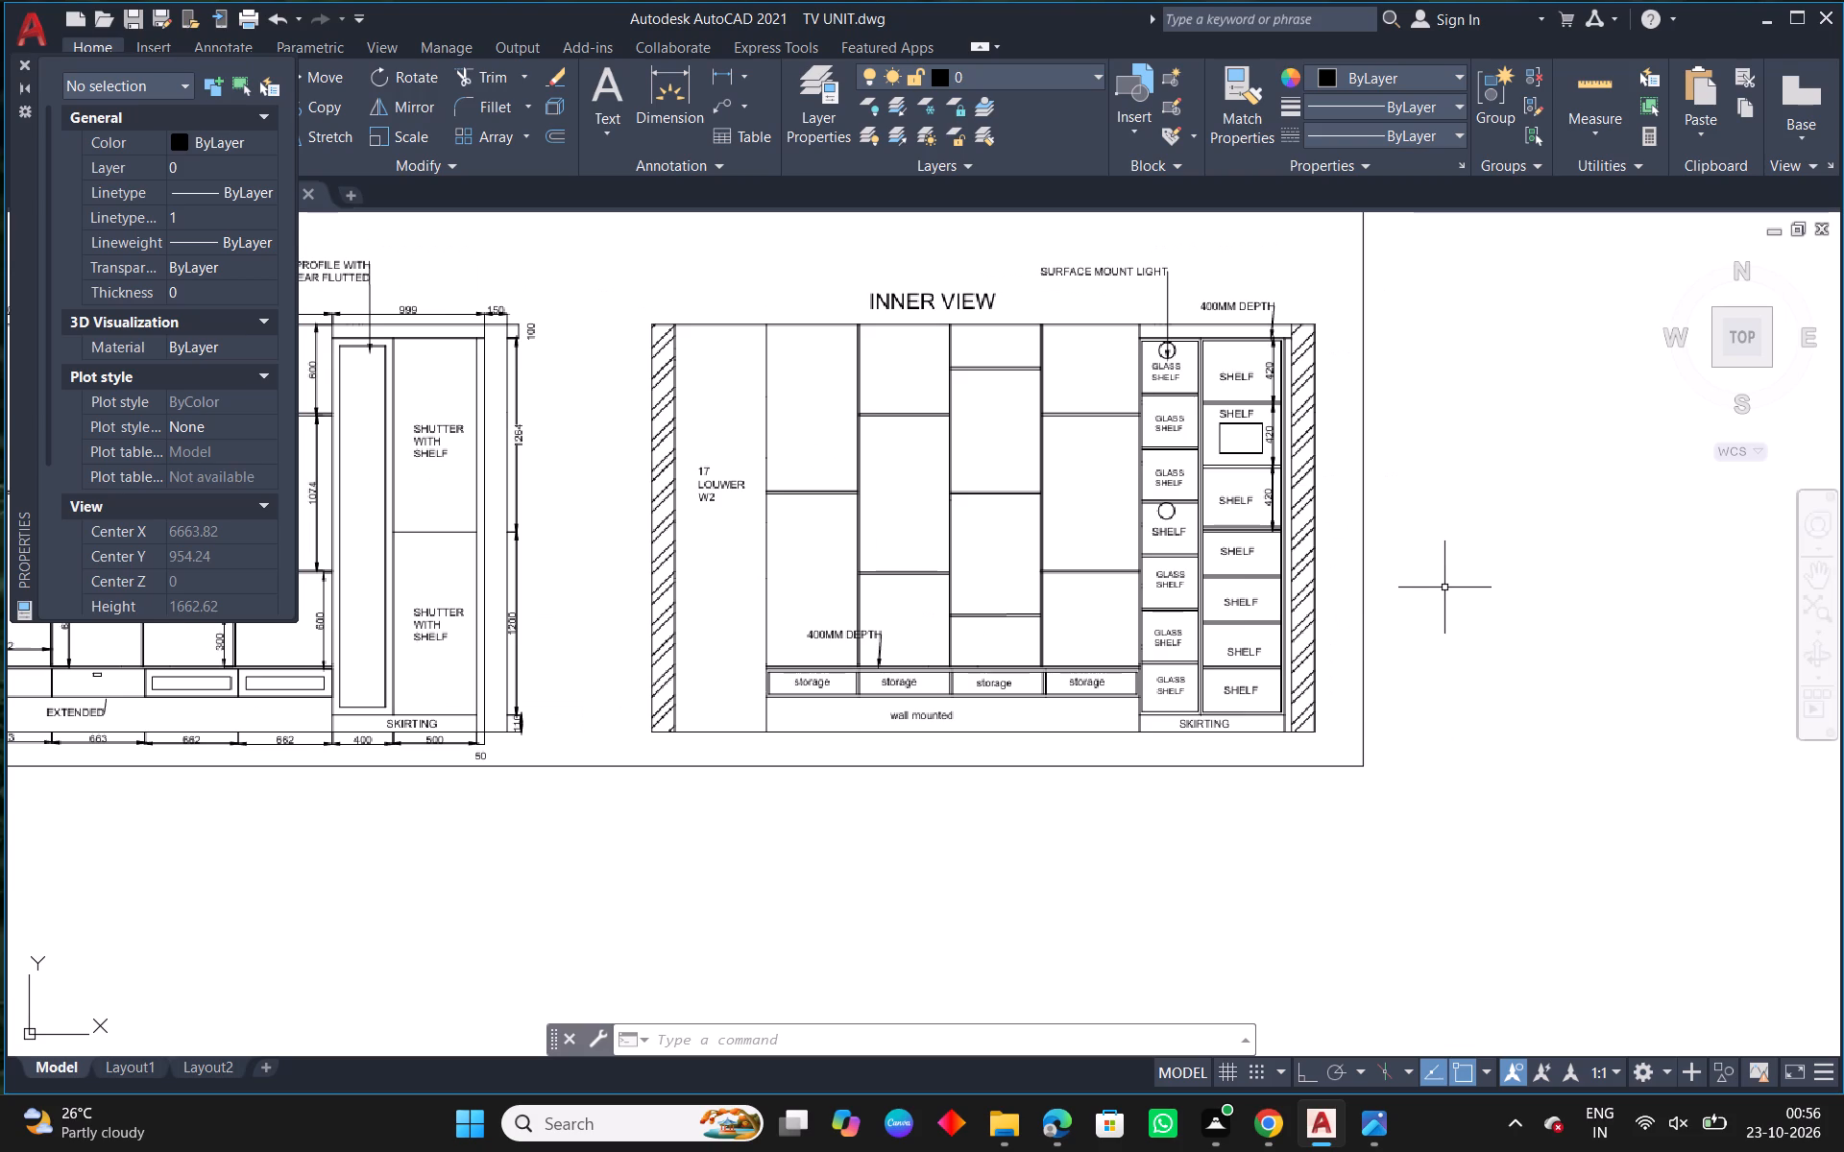
middle_drag(1421, 592, 1384, 600)
scroll(1316, 509, up, 1)
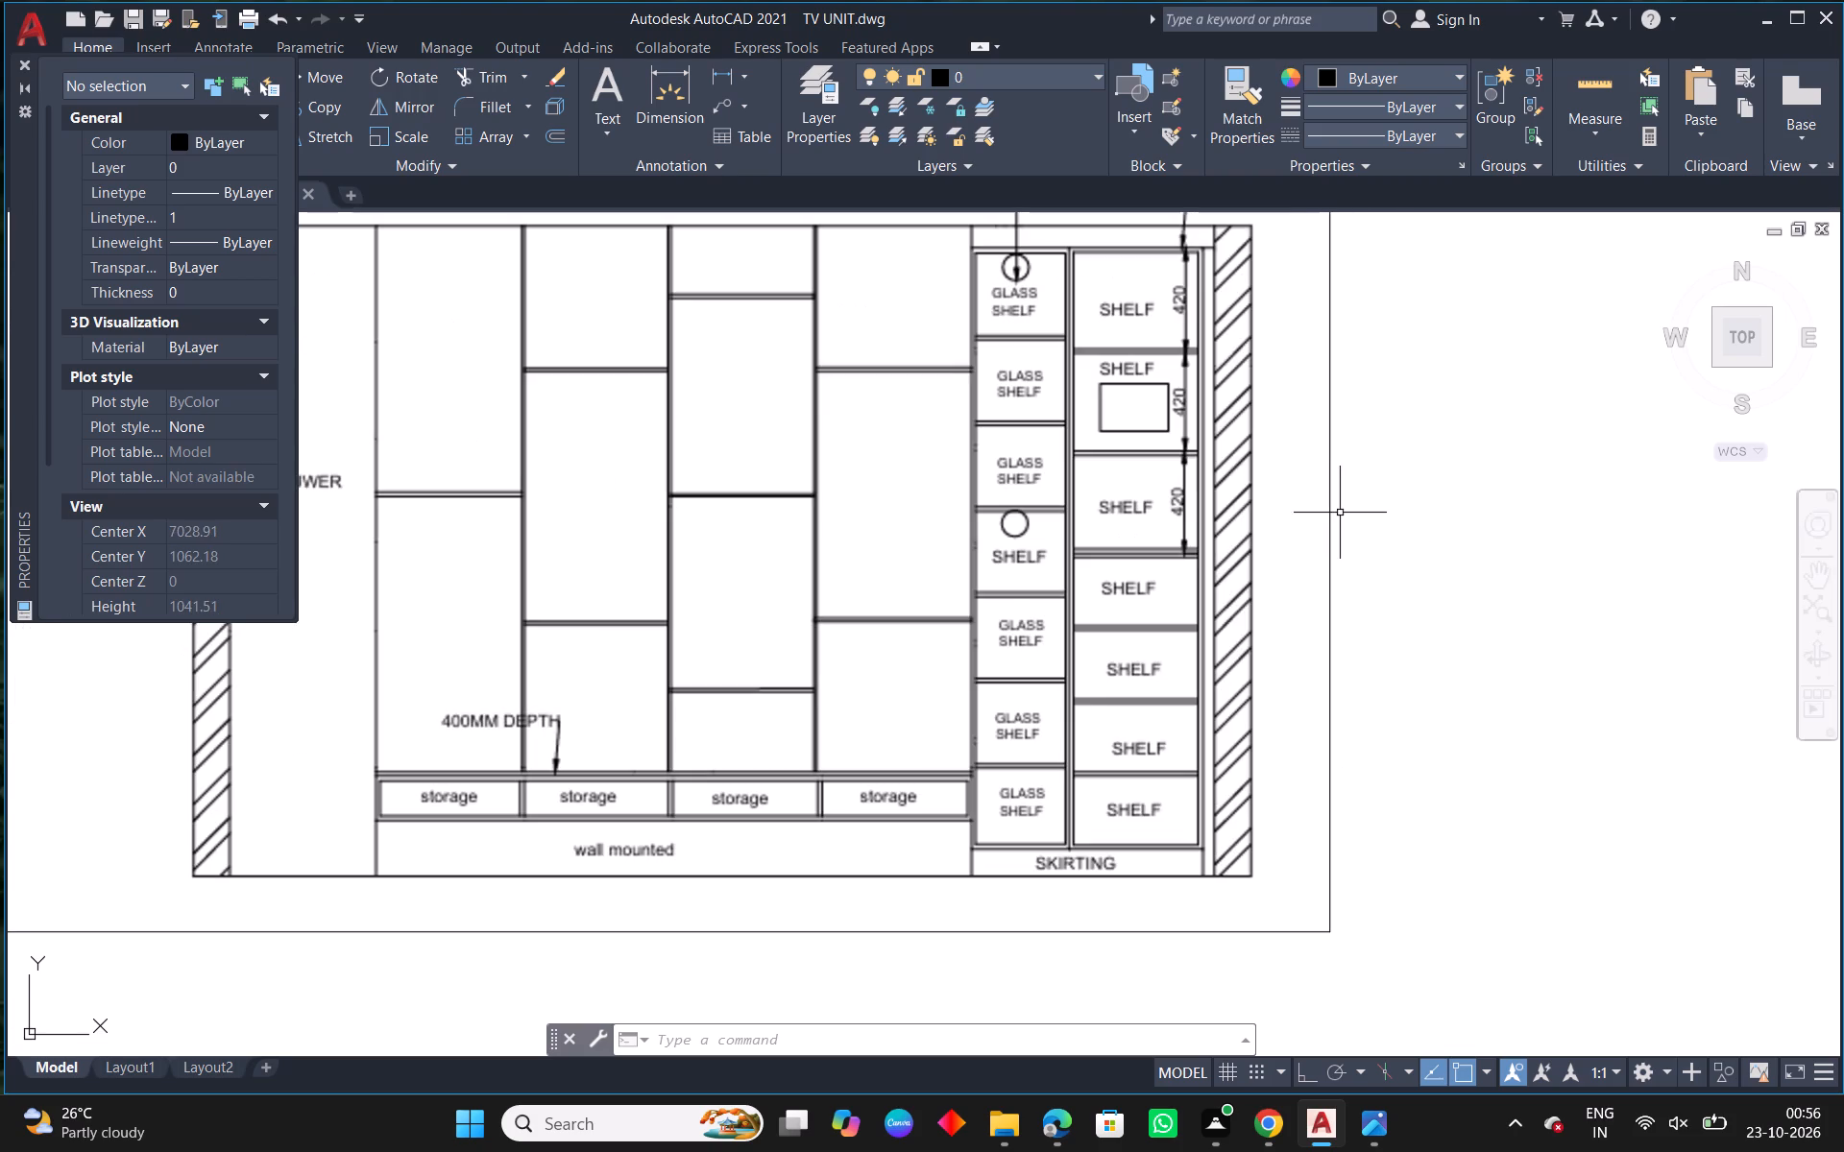
scroll(1346, 518, down, 2)
middle_drag(1459, 576, 1318, 592)
scroll(1220, 553, up, 1)
middle_drag(1376, 555, 1233, 583)
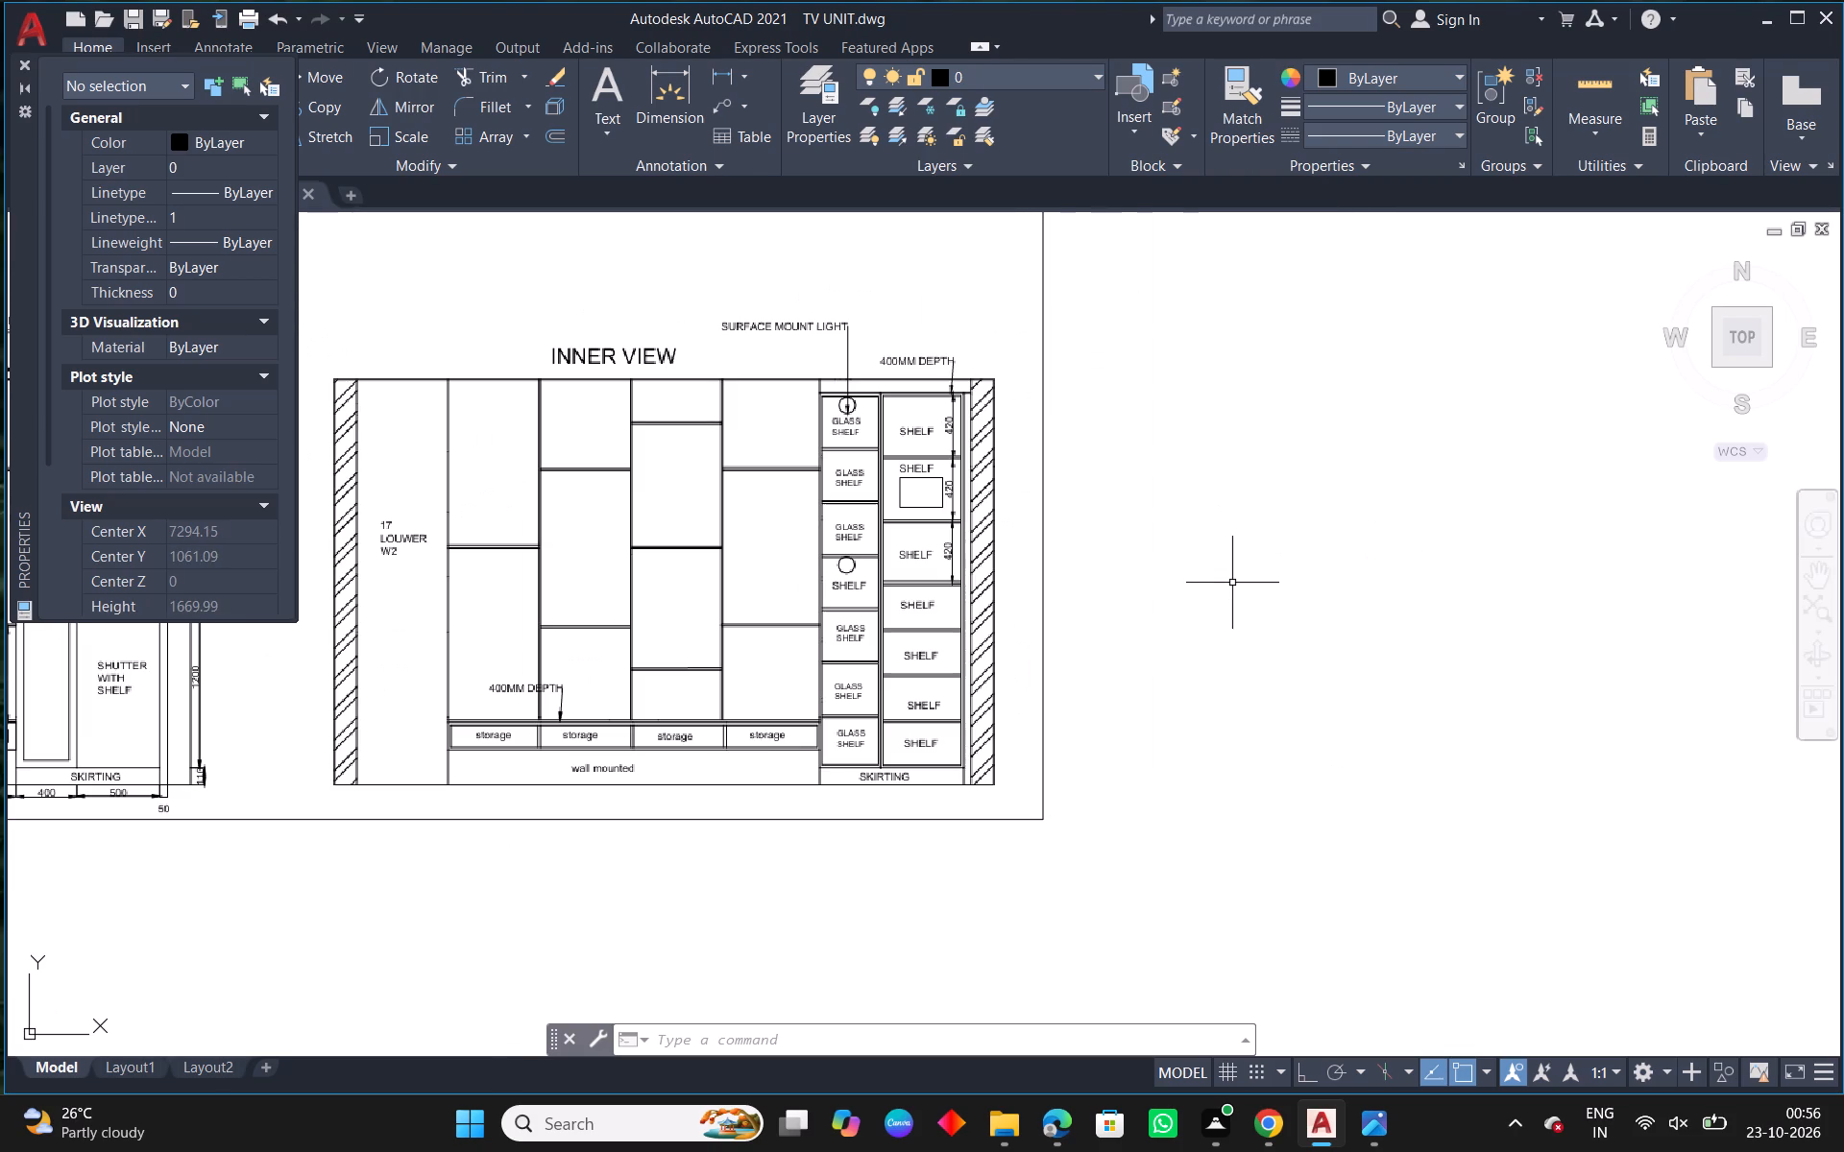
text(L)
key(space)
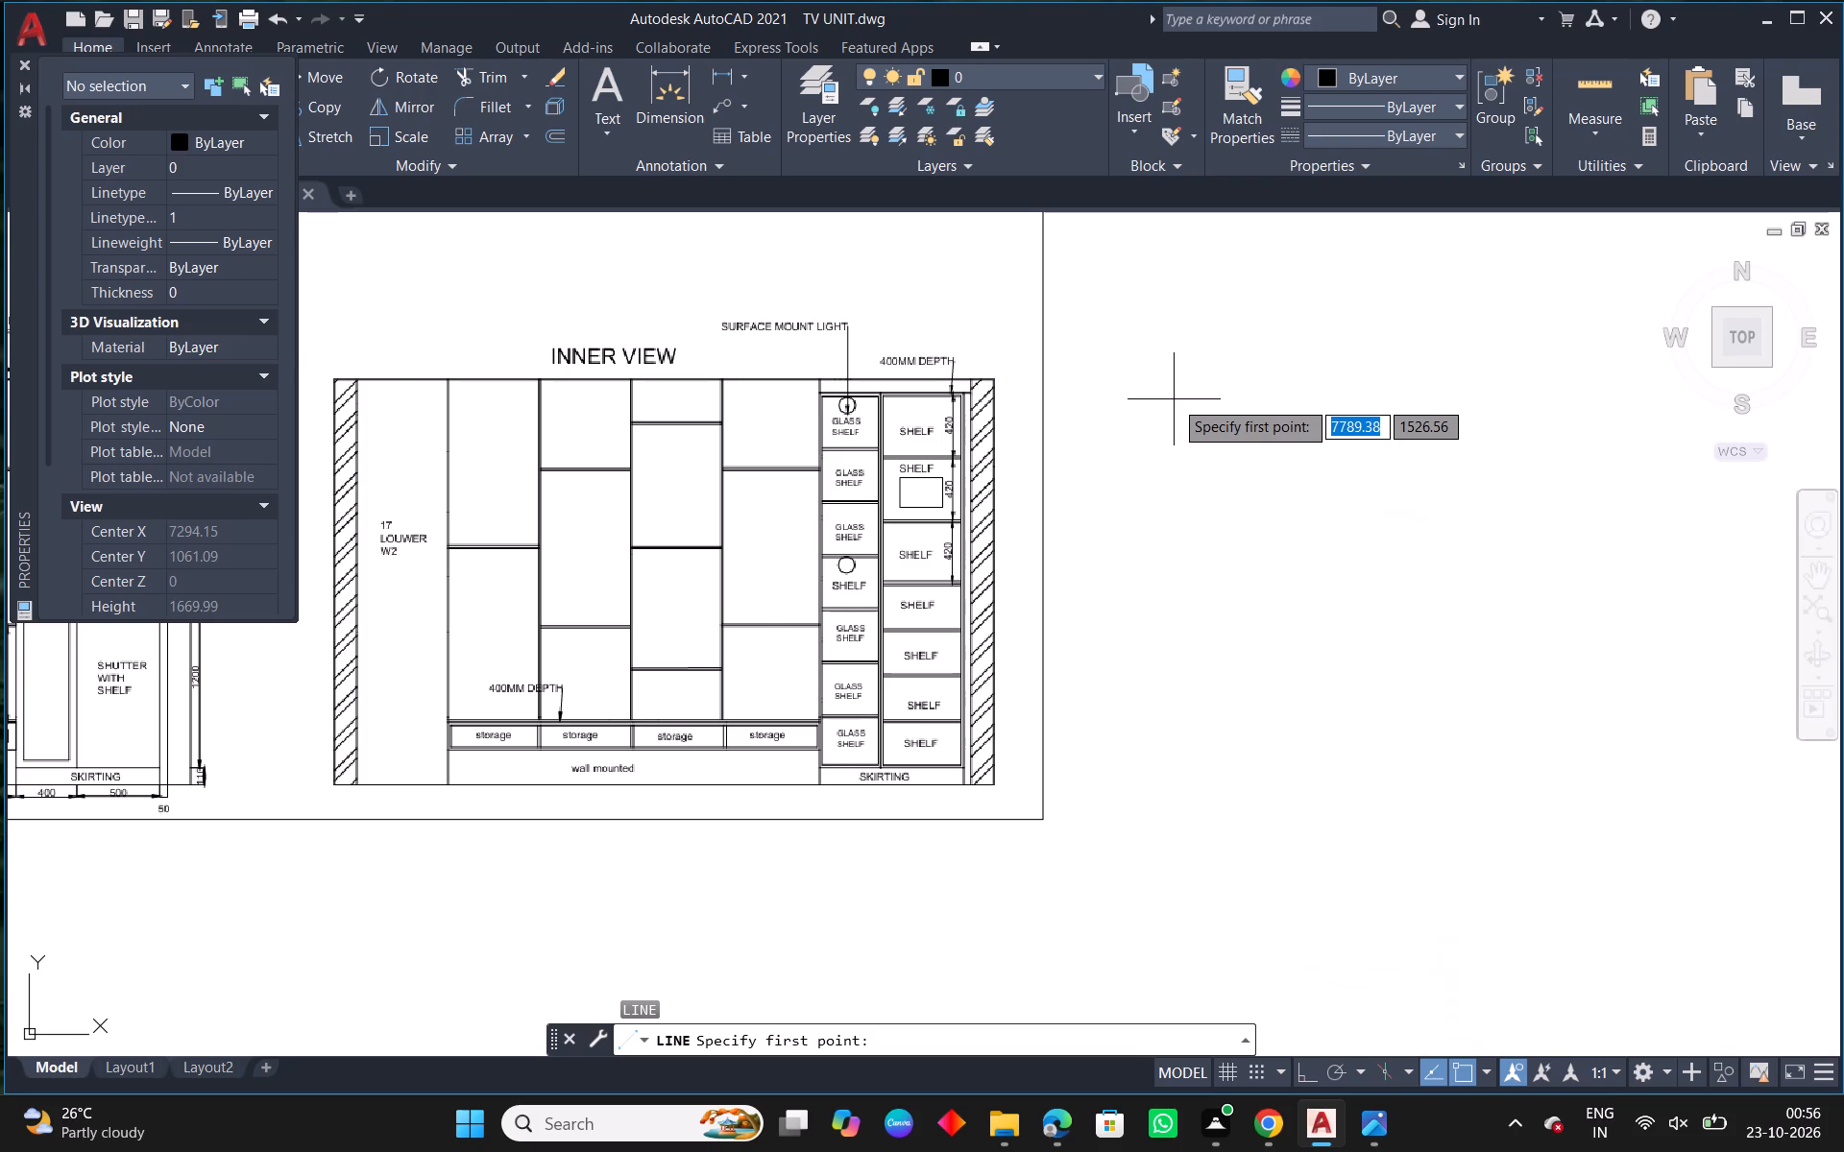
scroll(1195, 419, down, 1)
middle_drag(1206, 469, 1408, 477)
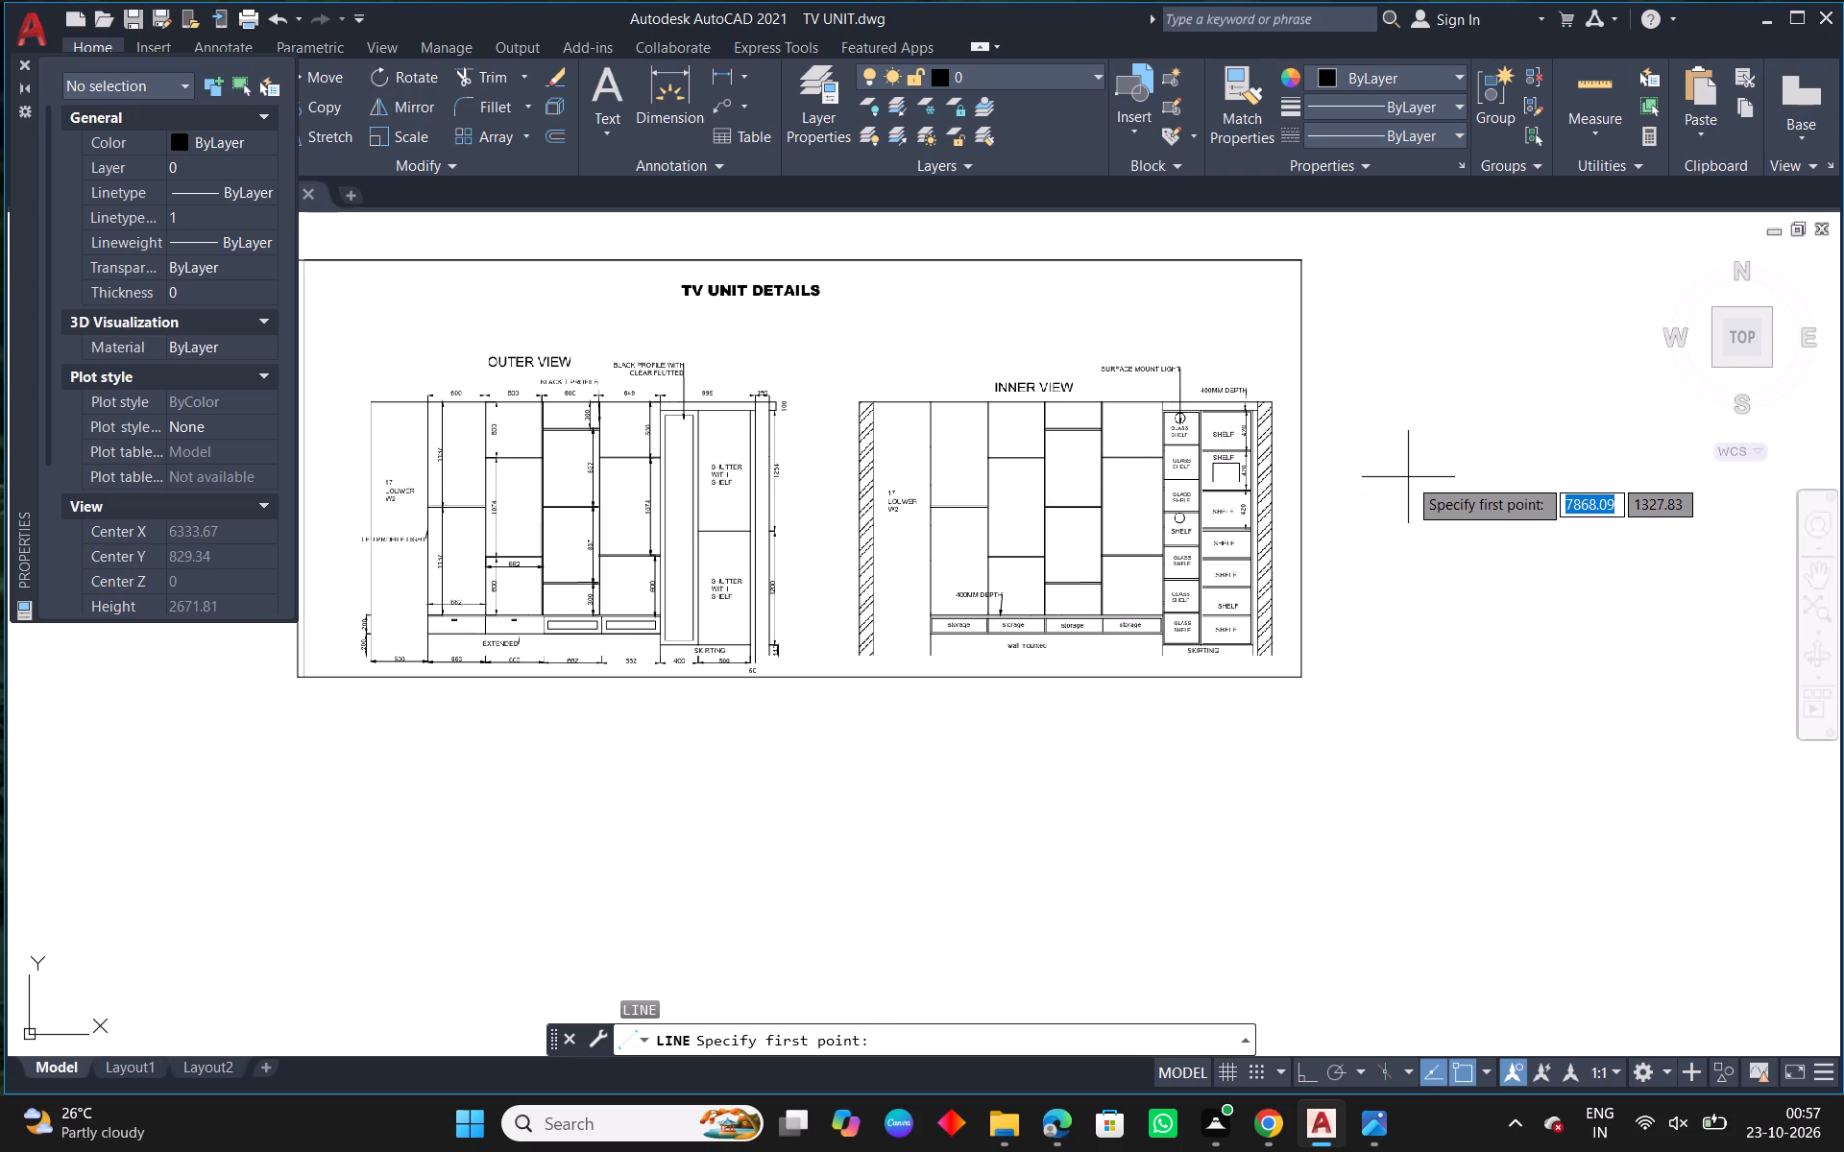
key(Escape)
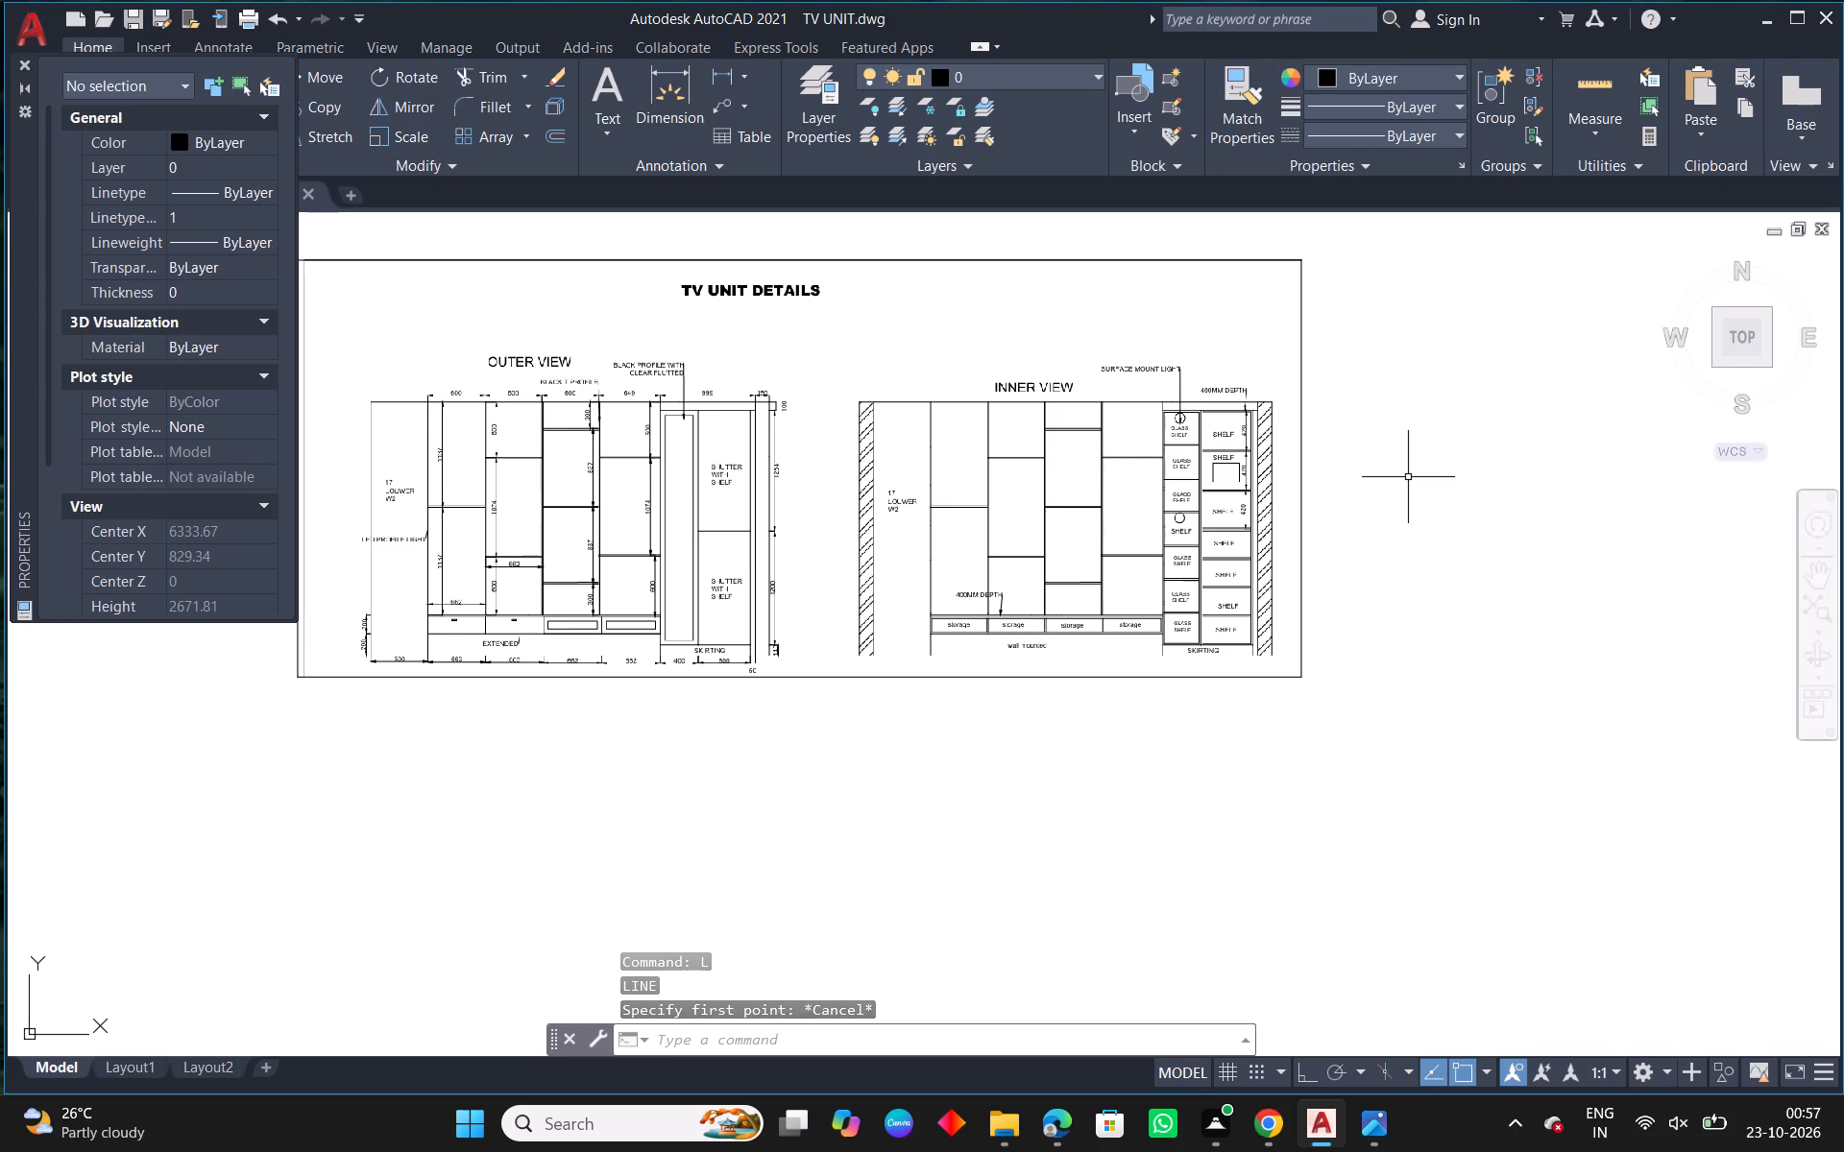
Copy the outer view elevation with its dimensions, without the OUTER VIEW title and BLACK T PROFILE label, about 4640 units horizontally to the right.
scroll(1254, 550, up, 2)
scroll(1335, 547, down, 1)
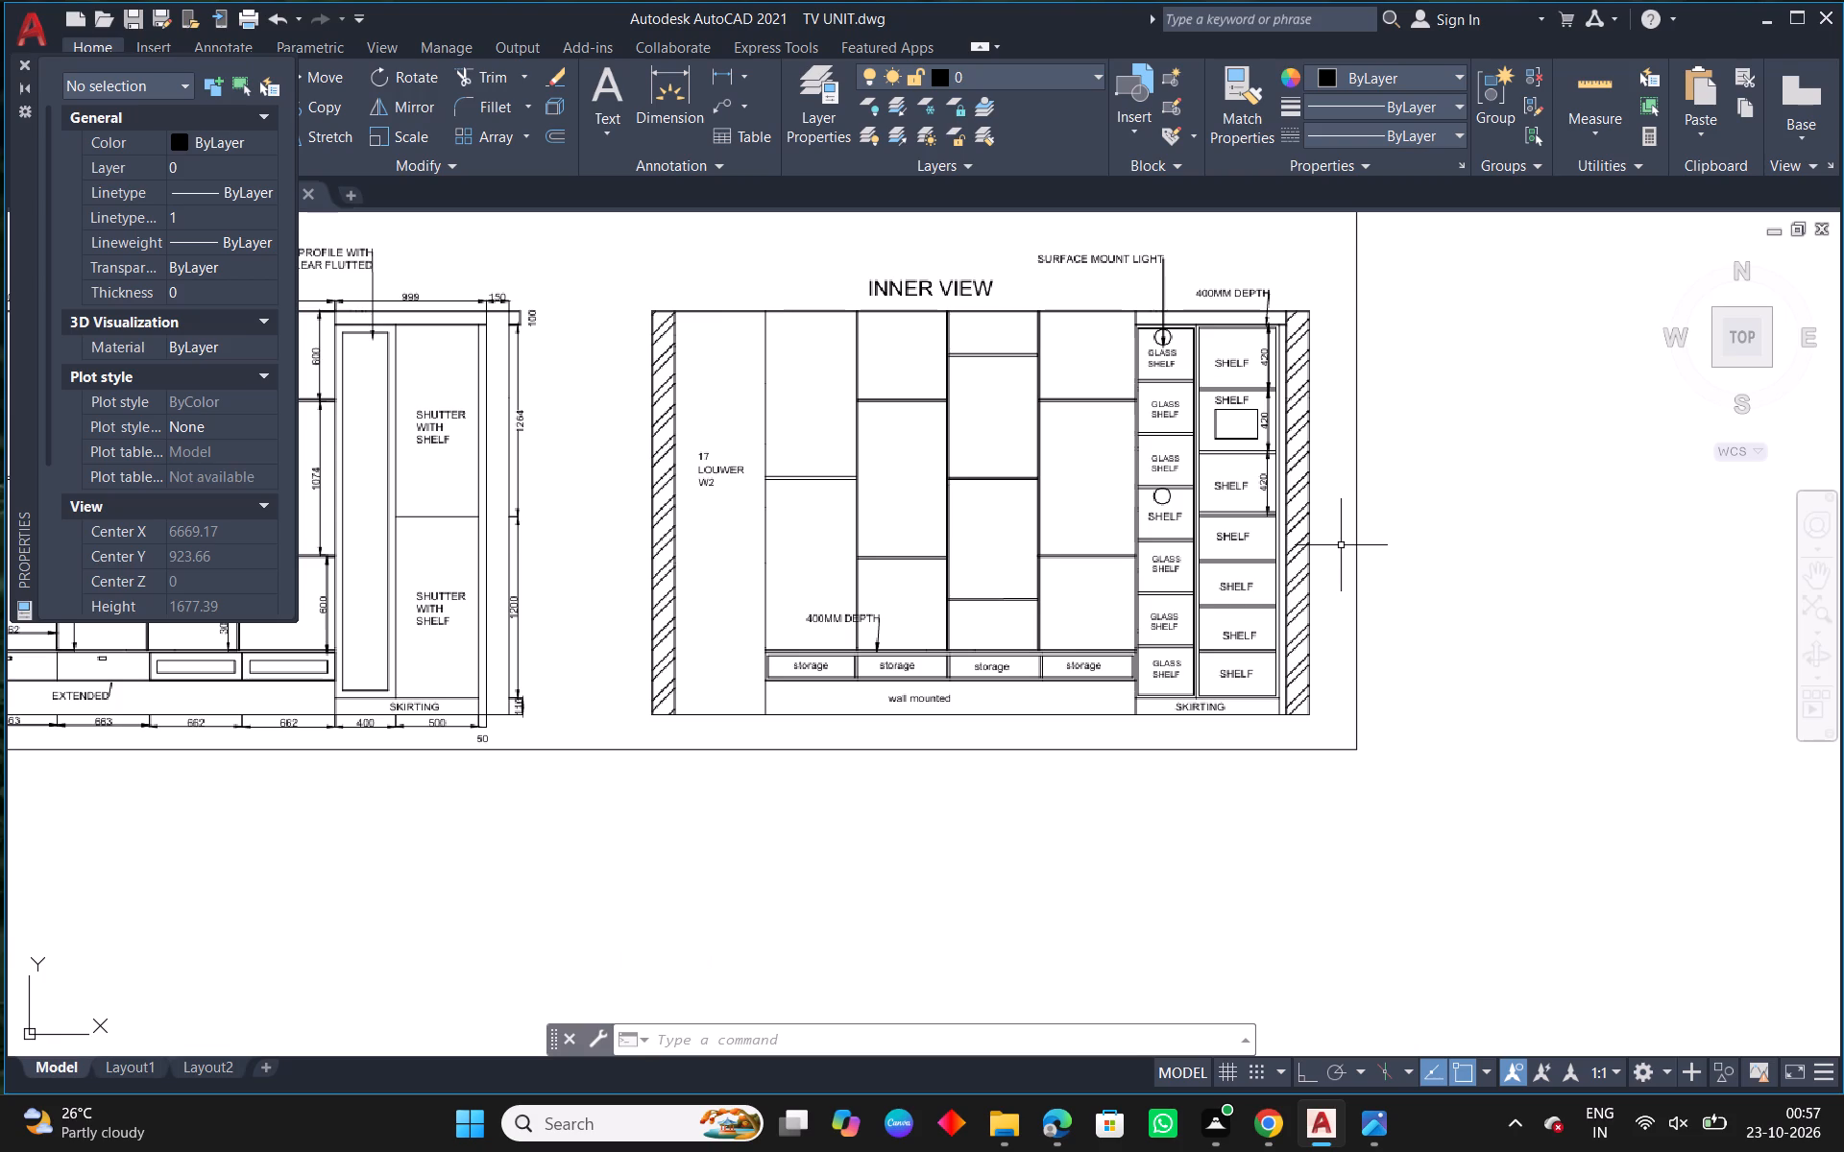
scroll(1148, 669, down, 1)
middle_drag(1079, 753, 1108, 746)
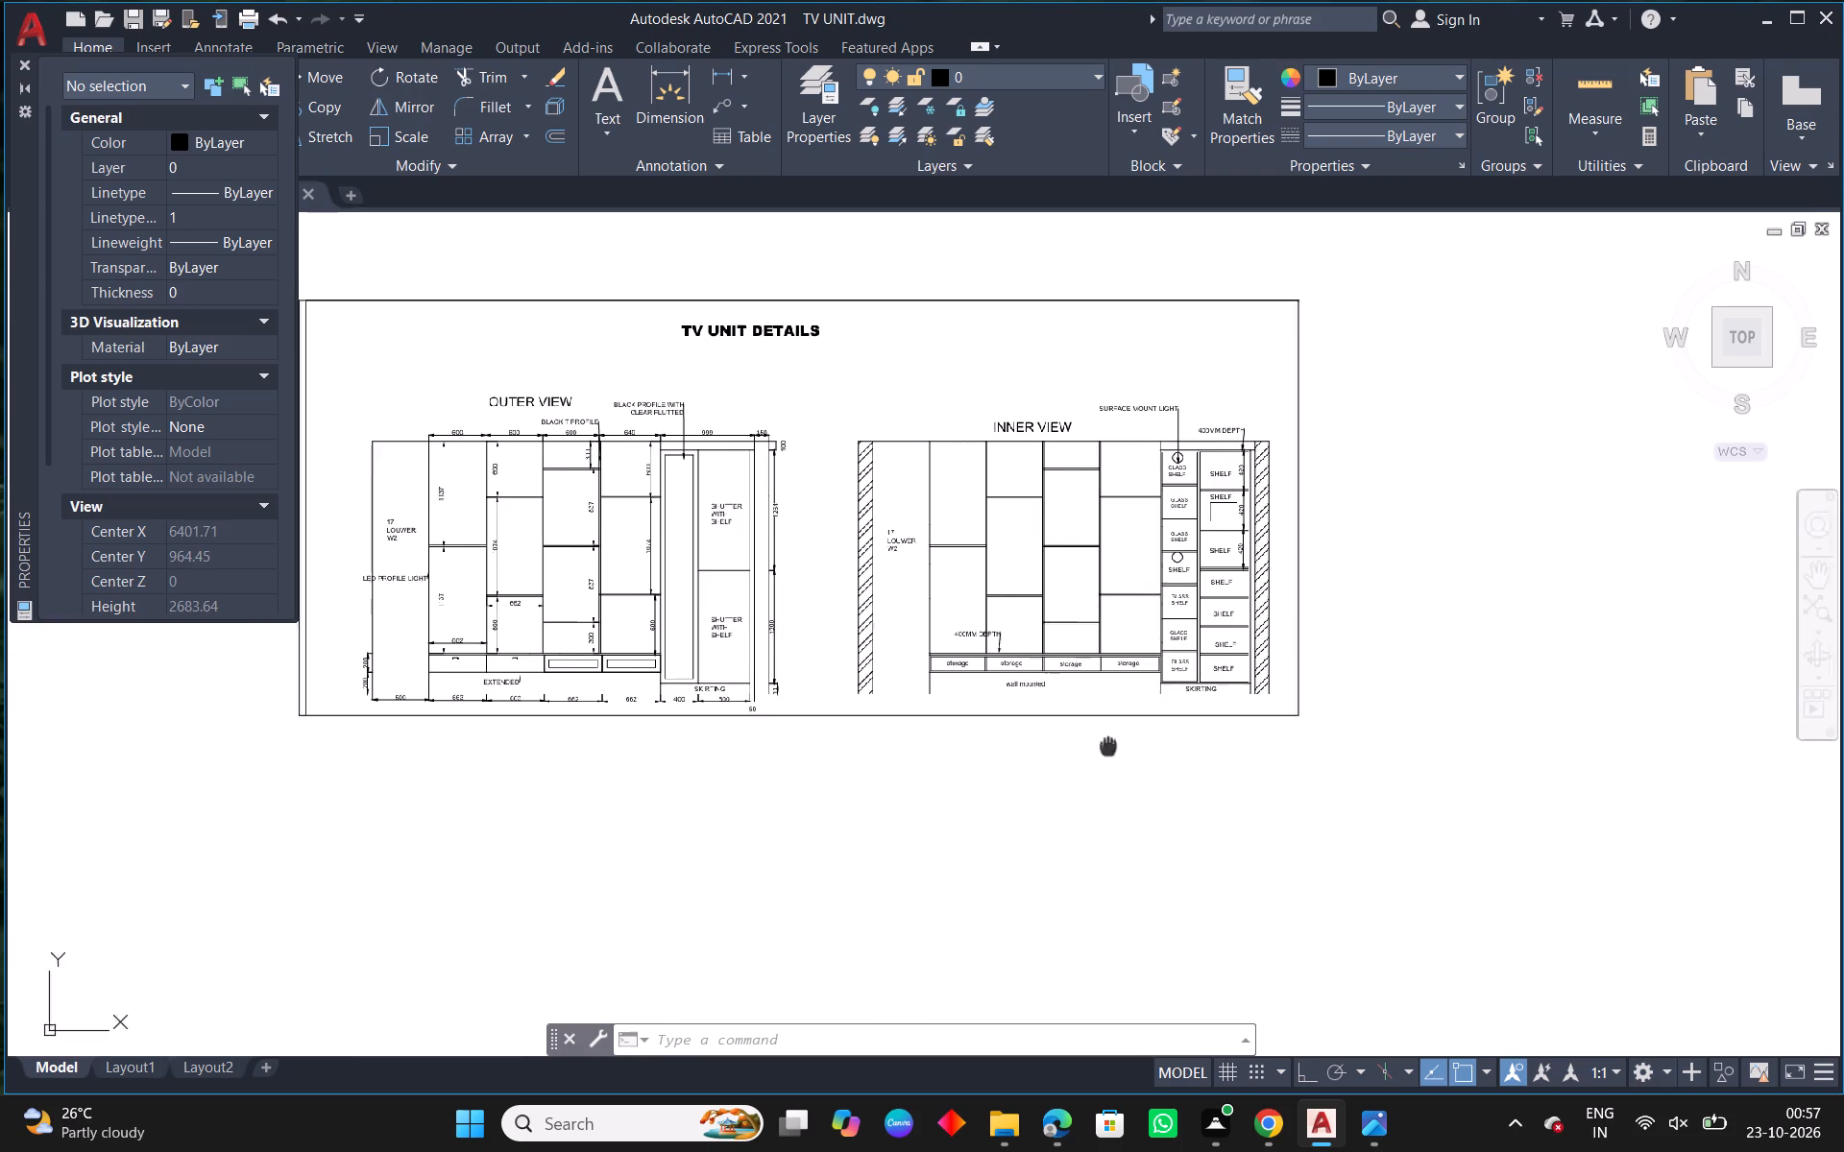
middle_drag(1108, 746, 1299, 708)
key(Escape)
scroll(1207, 696, down, 1)
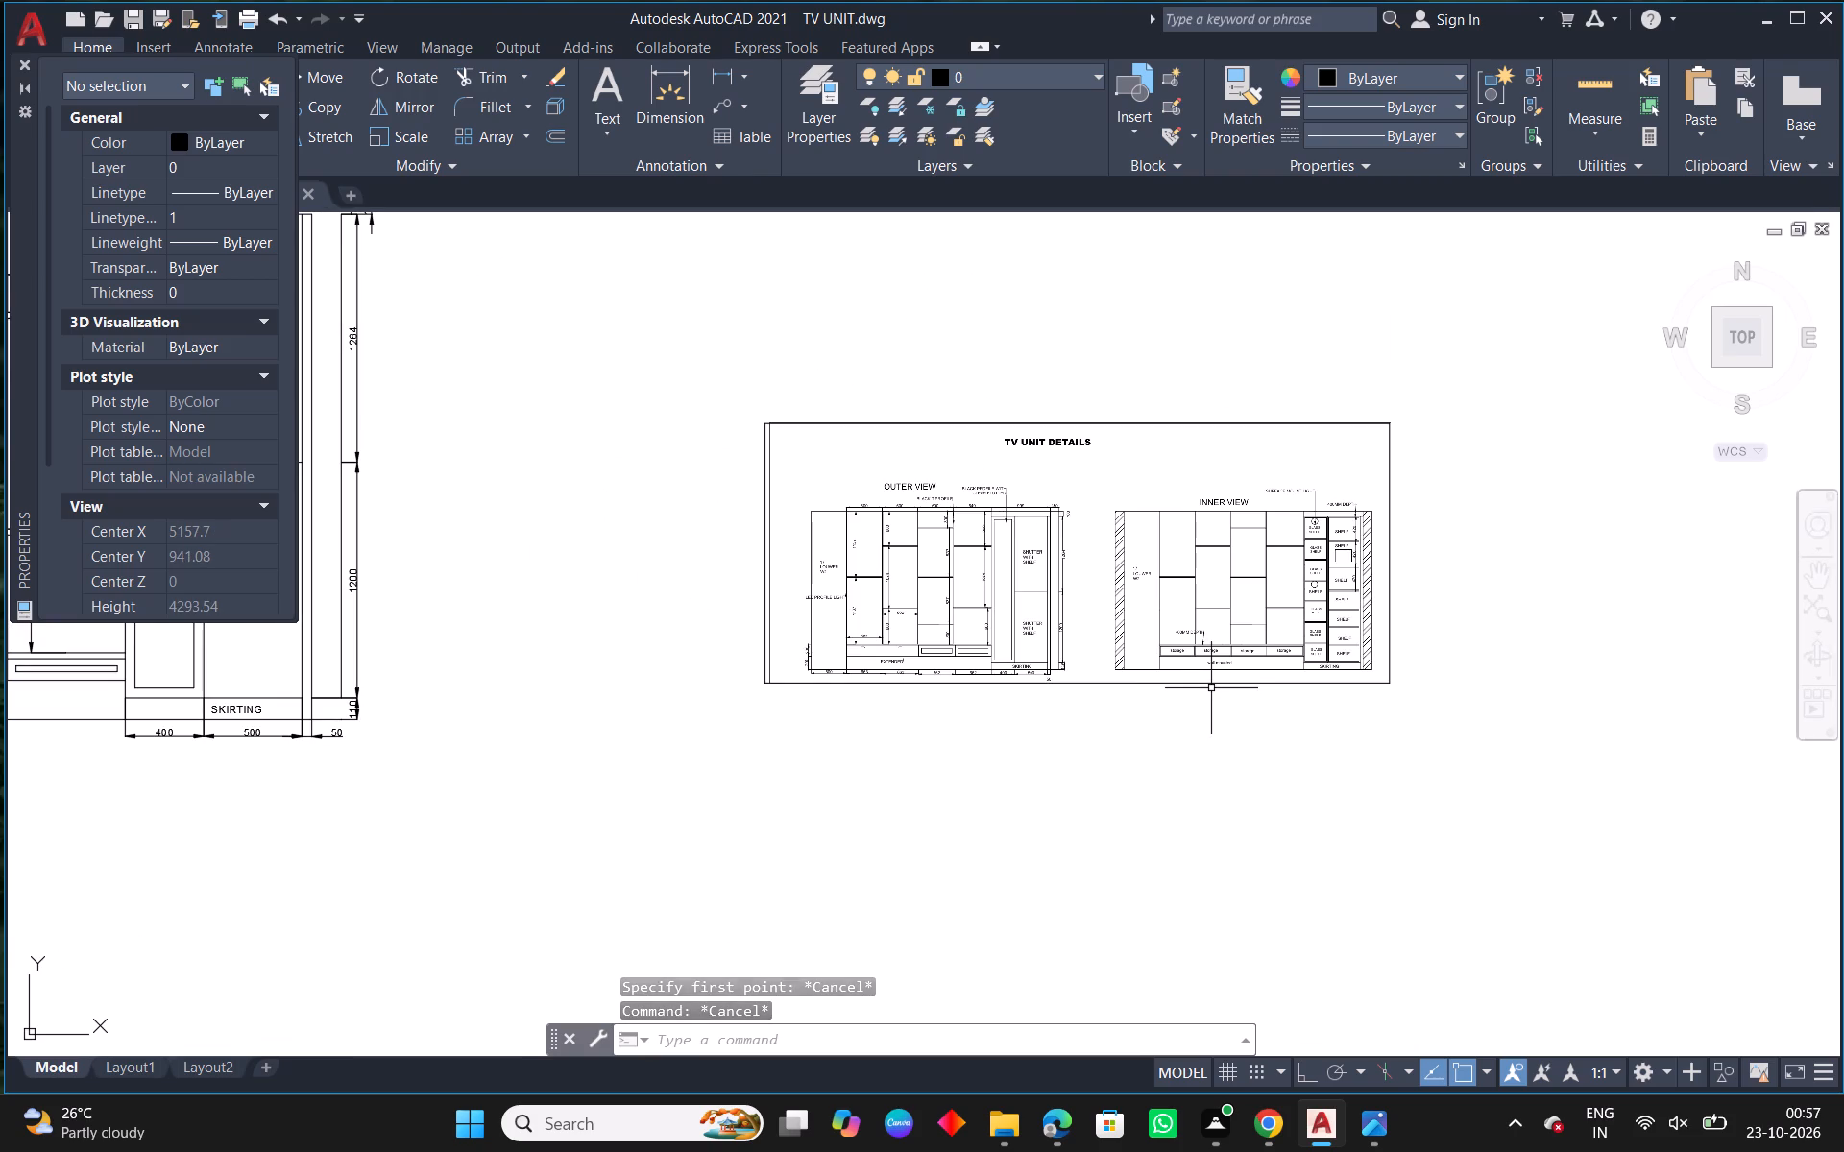
middle_drag(996, 684, 1322, 671)
scroll(1322, 671, down, 1)
middle_drag(980, 593, 1112, 615)
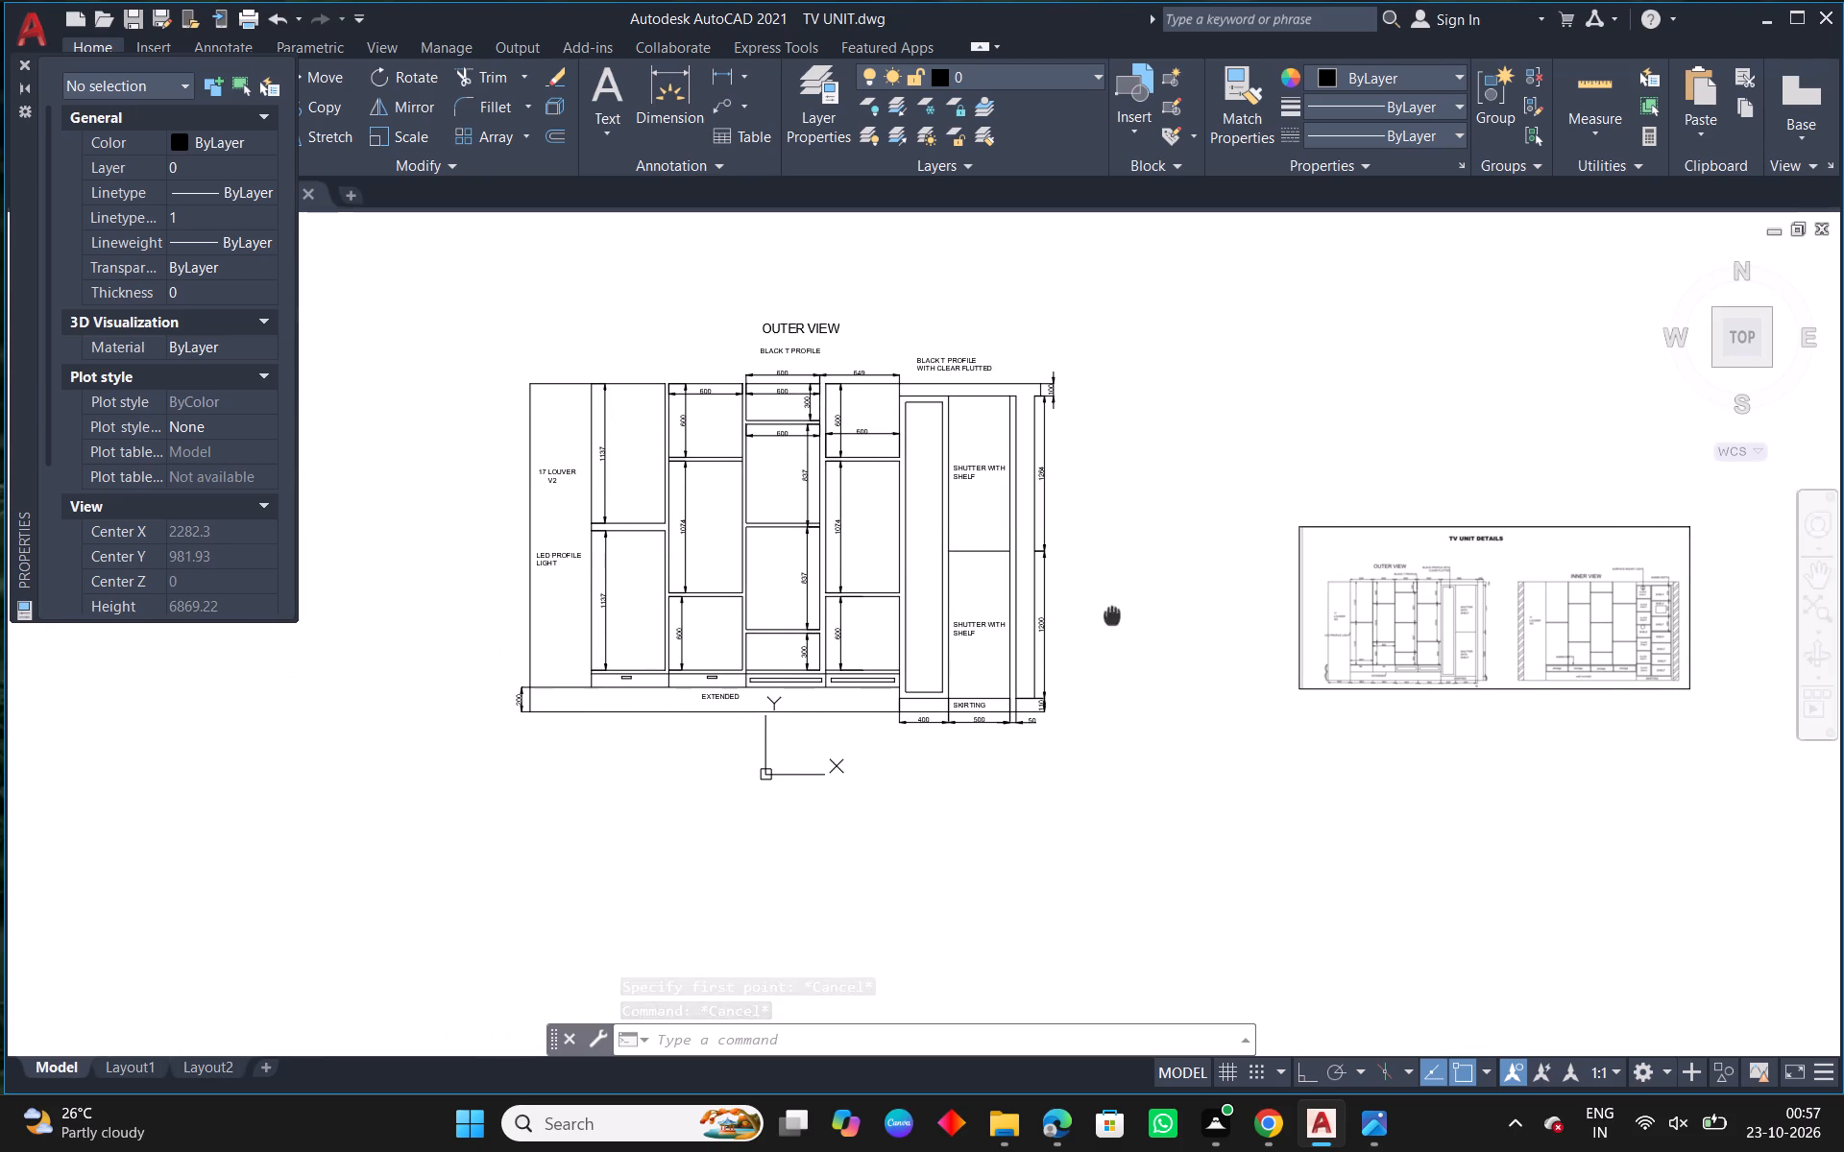
middle_drag(1112, 615, 1132, 622)
drag(1140, 364, 1133, 395)
click(477, 771)
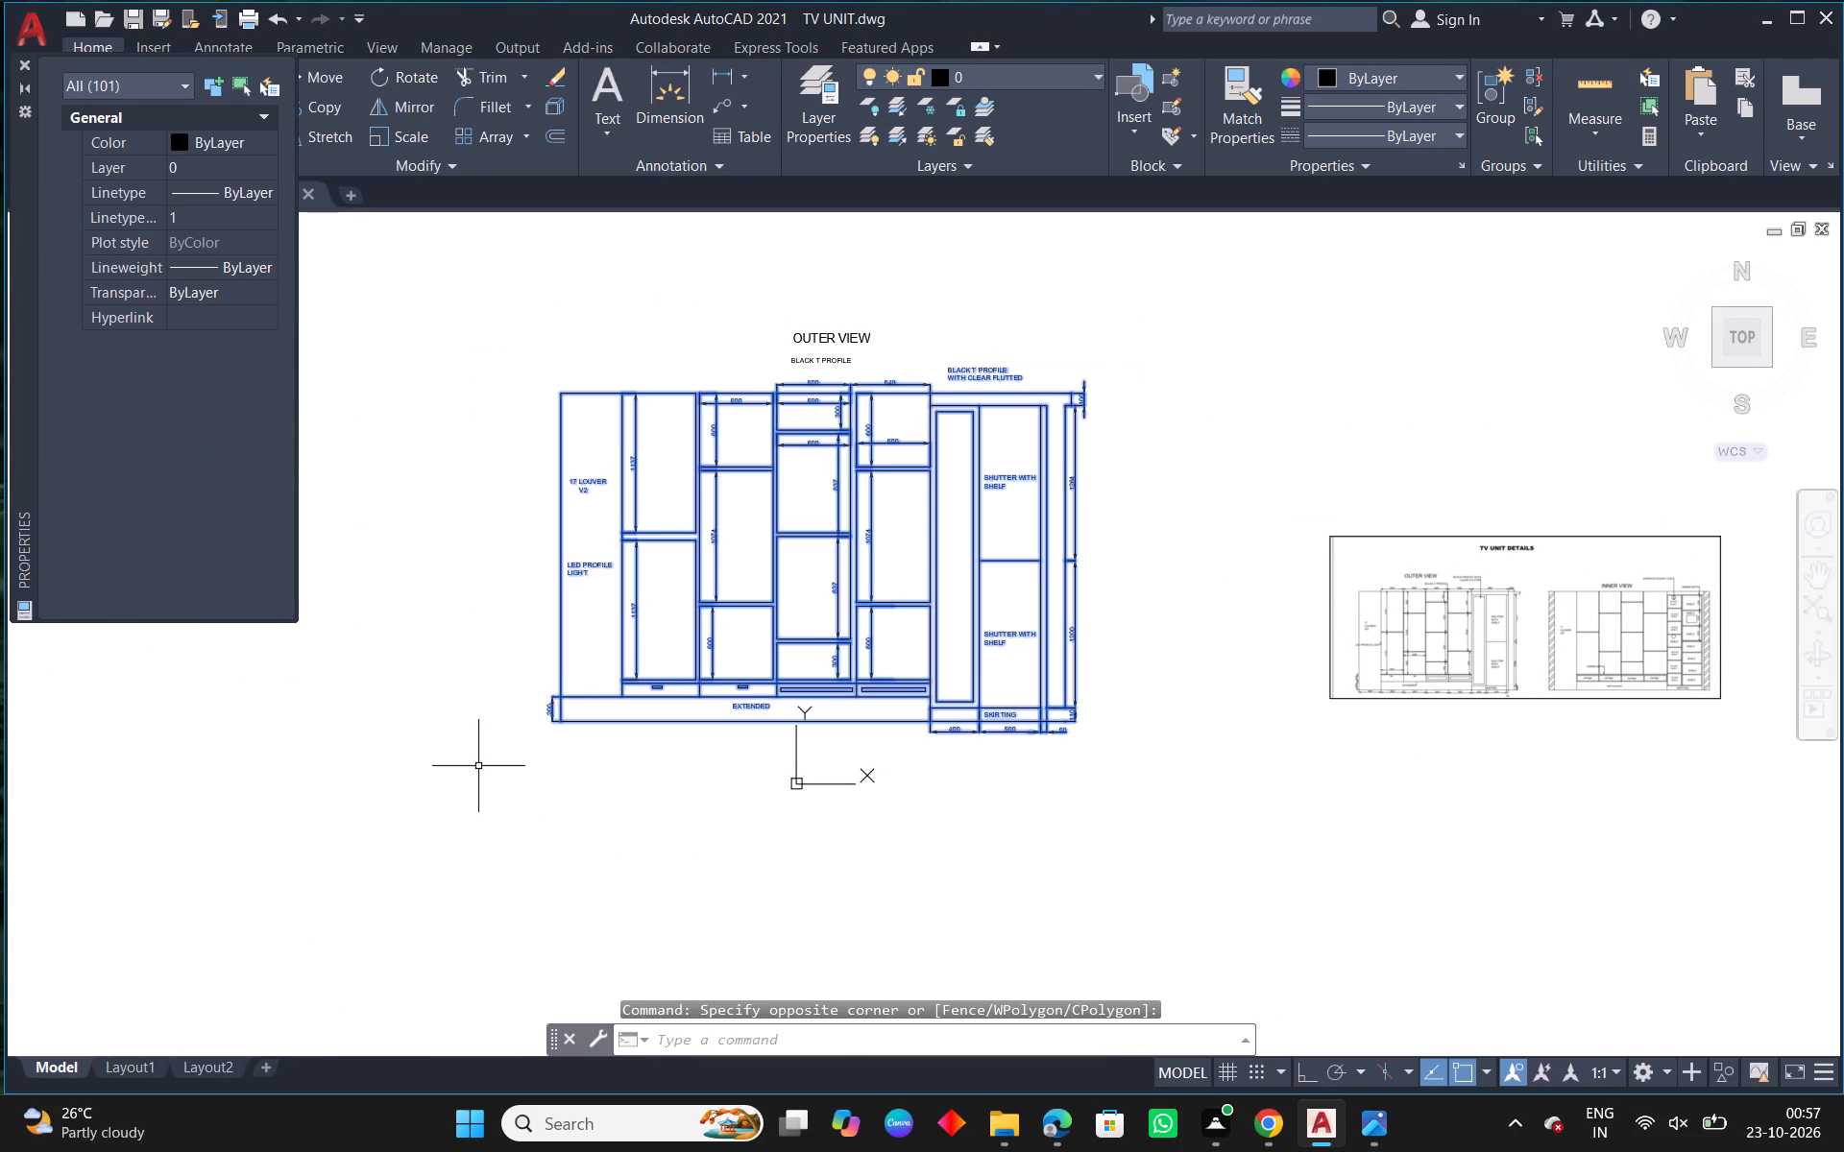
key(c)
text(O)
key(space)
middle_drag(814, 710, 726, 710)
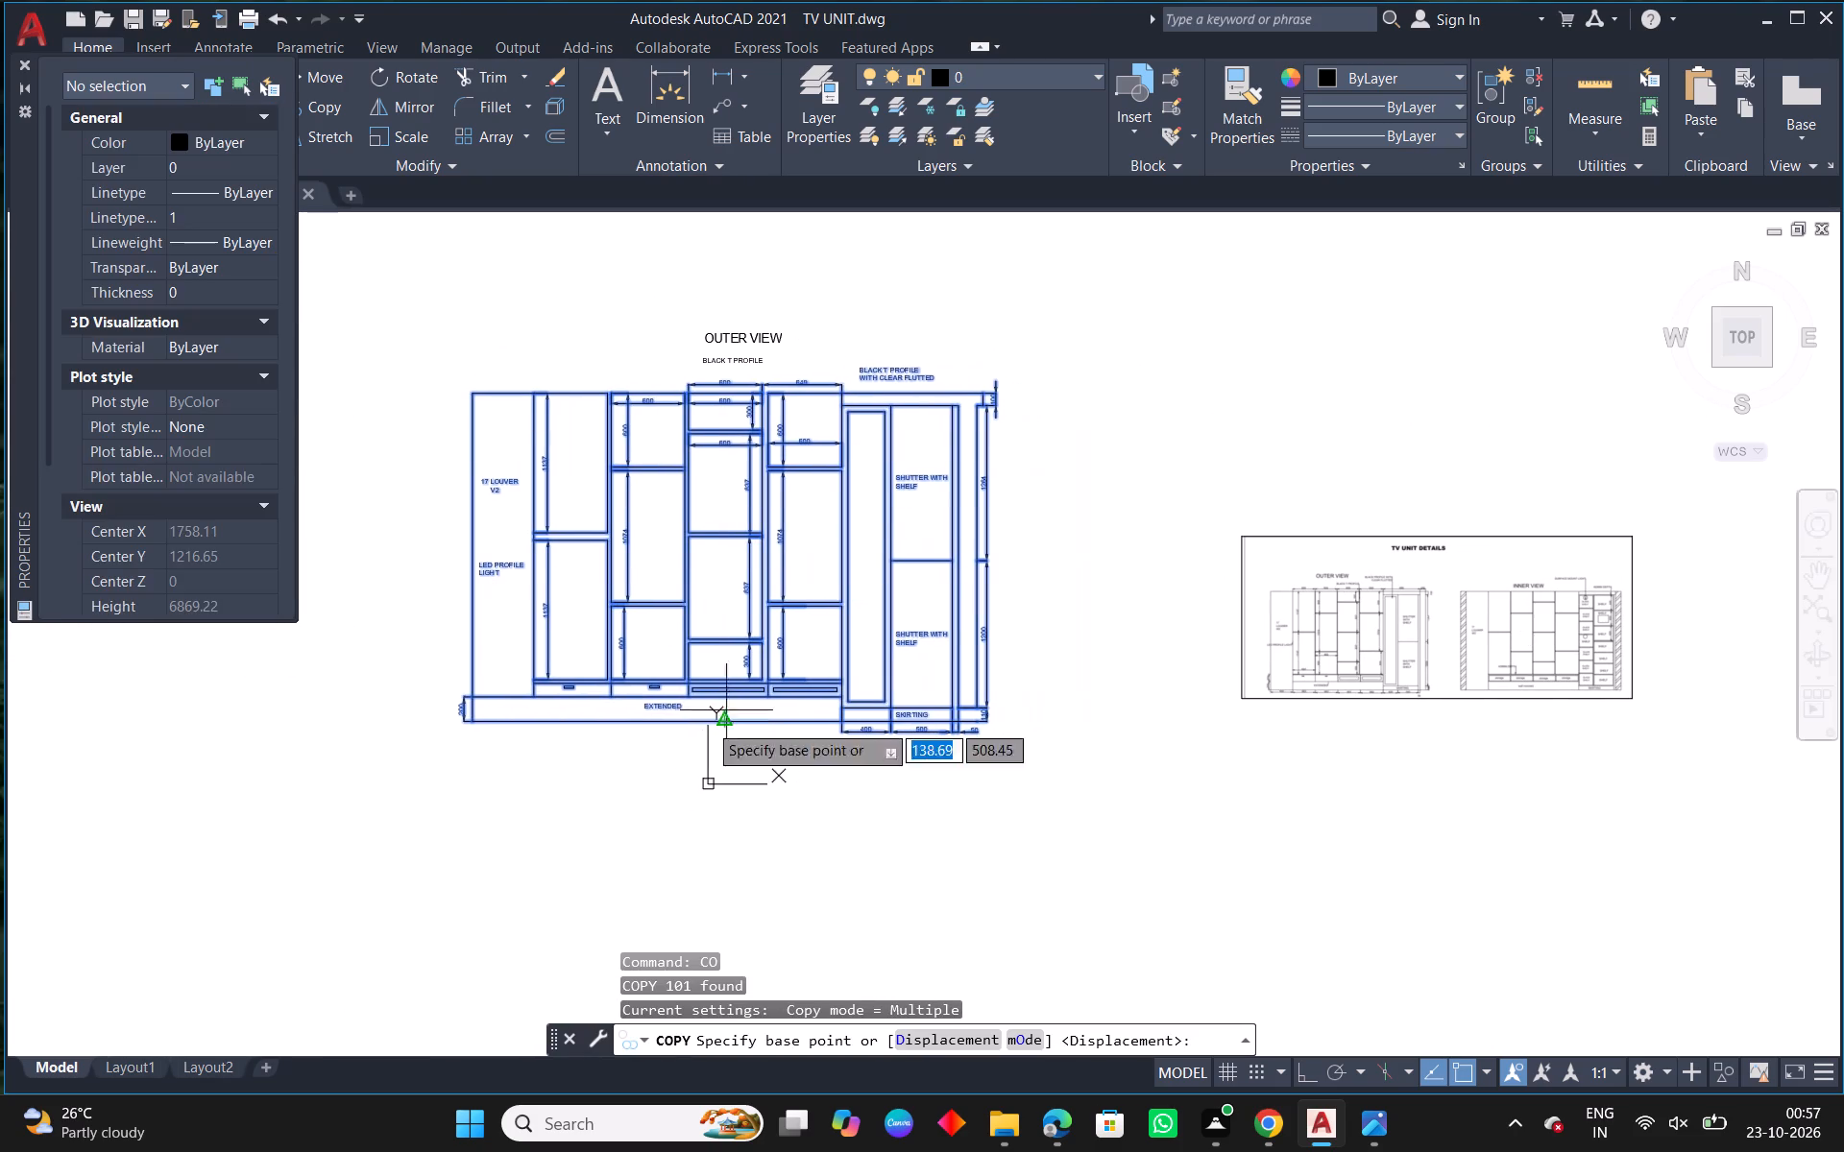
drag(465, 728, 481, 733)
middle_drag(1039, 714, 1013, 727)
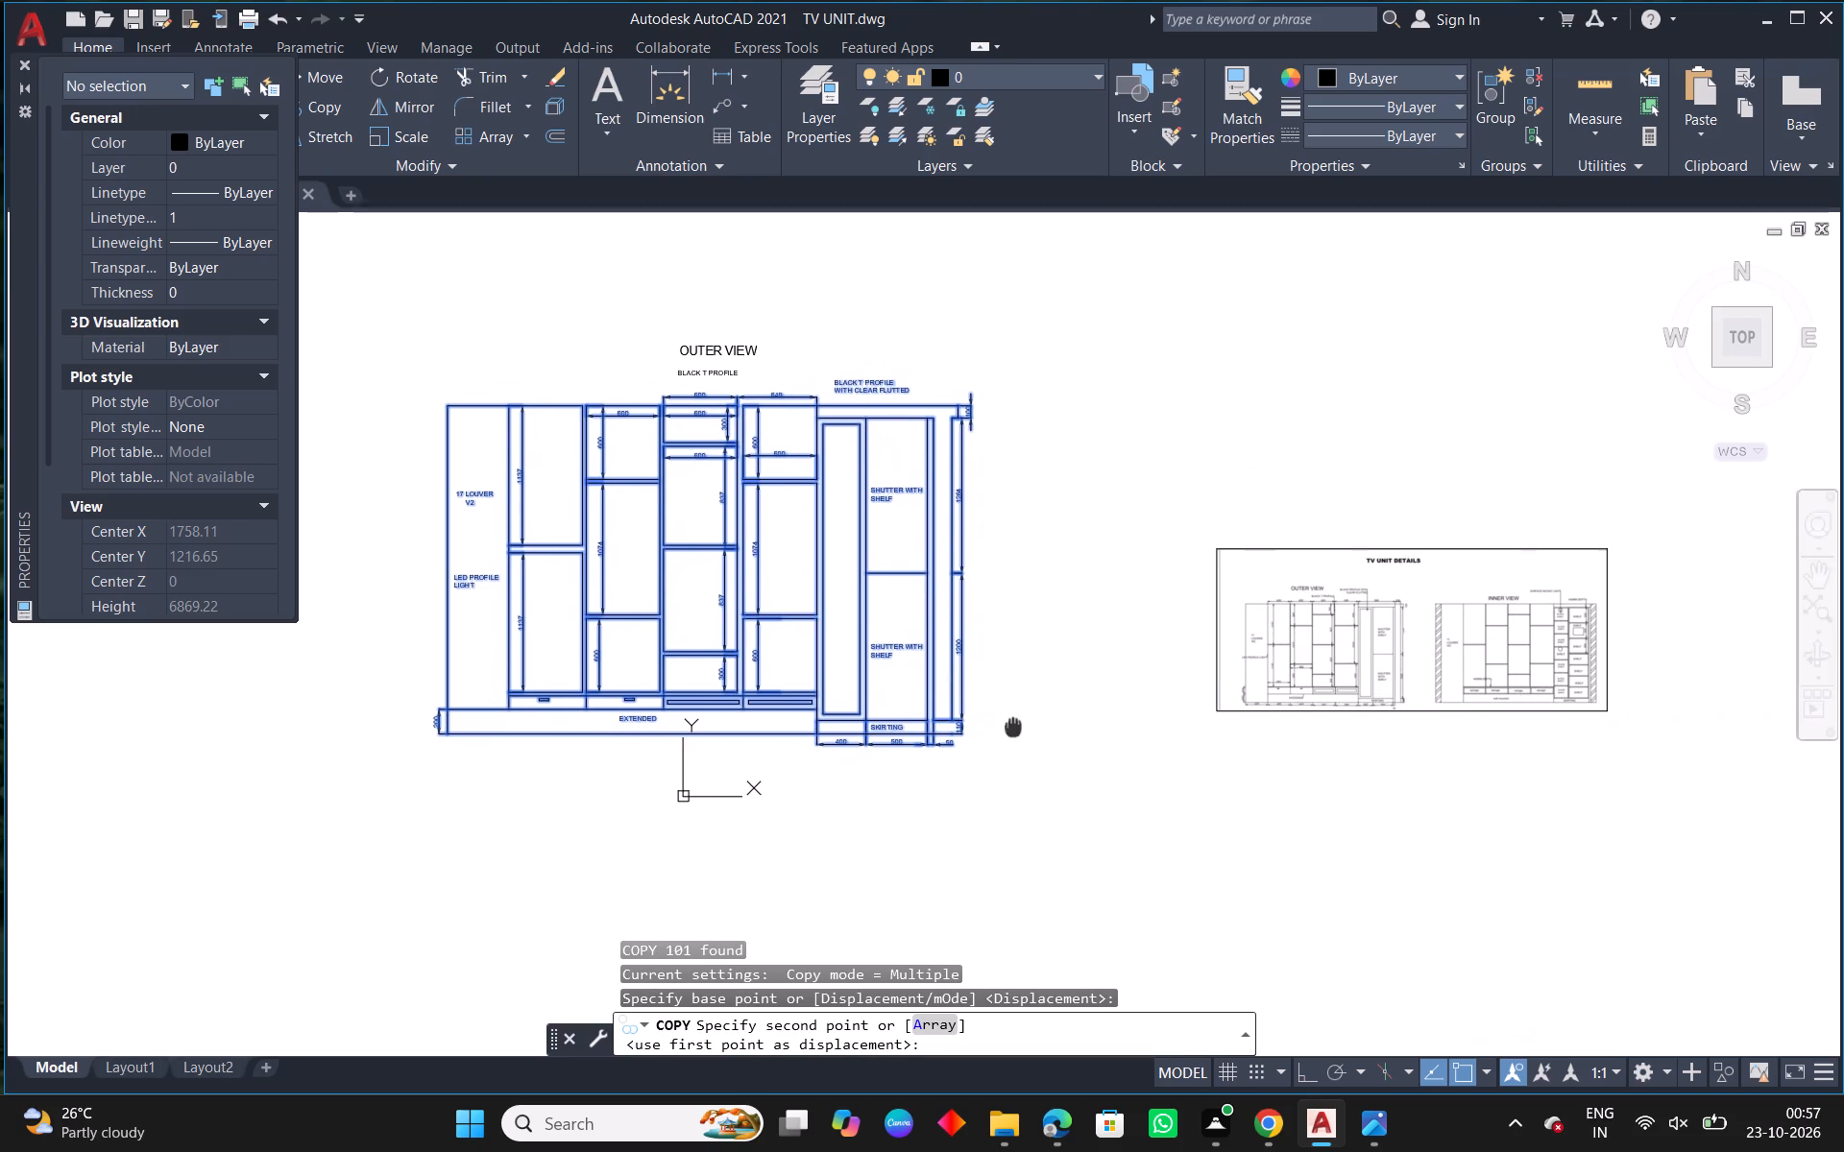
middle_drag(1013, 727, 1013, 728)
click(1007, 737)
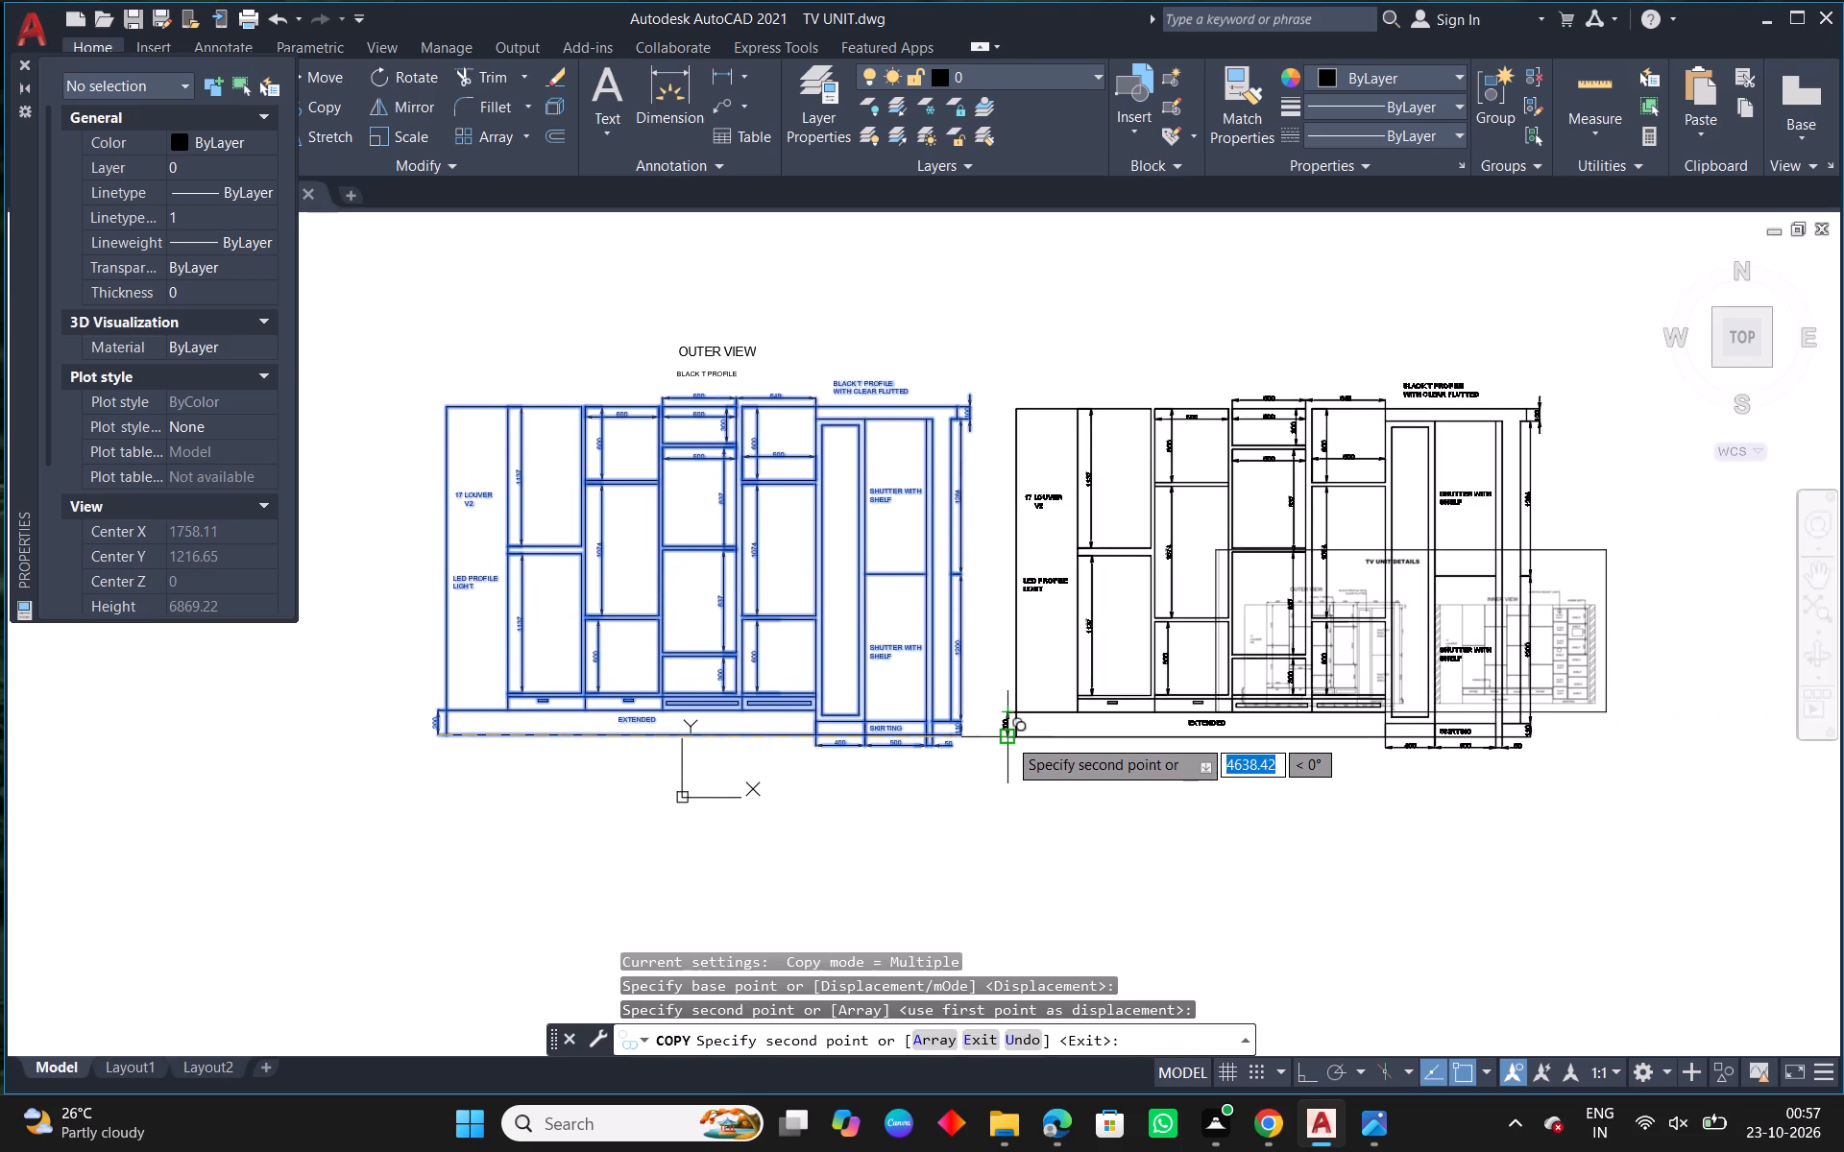
key(Escape)
Move the TV UNIT DETAILS reference image to the right, clear of the copied elevation.
middle_drag(1178, 732, 707, 684)
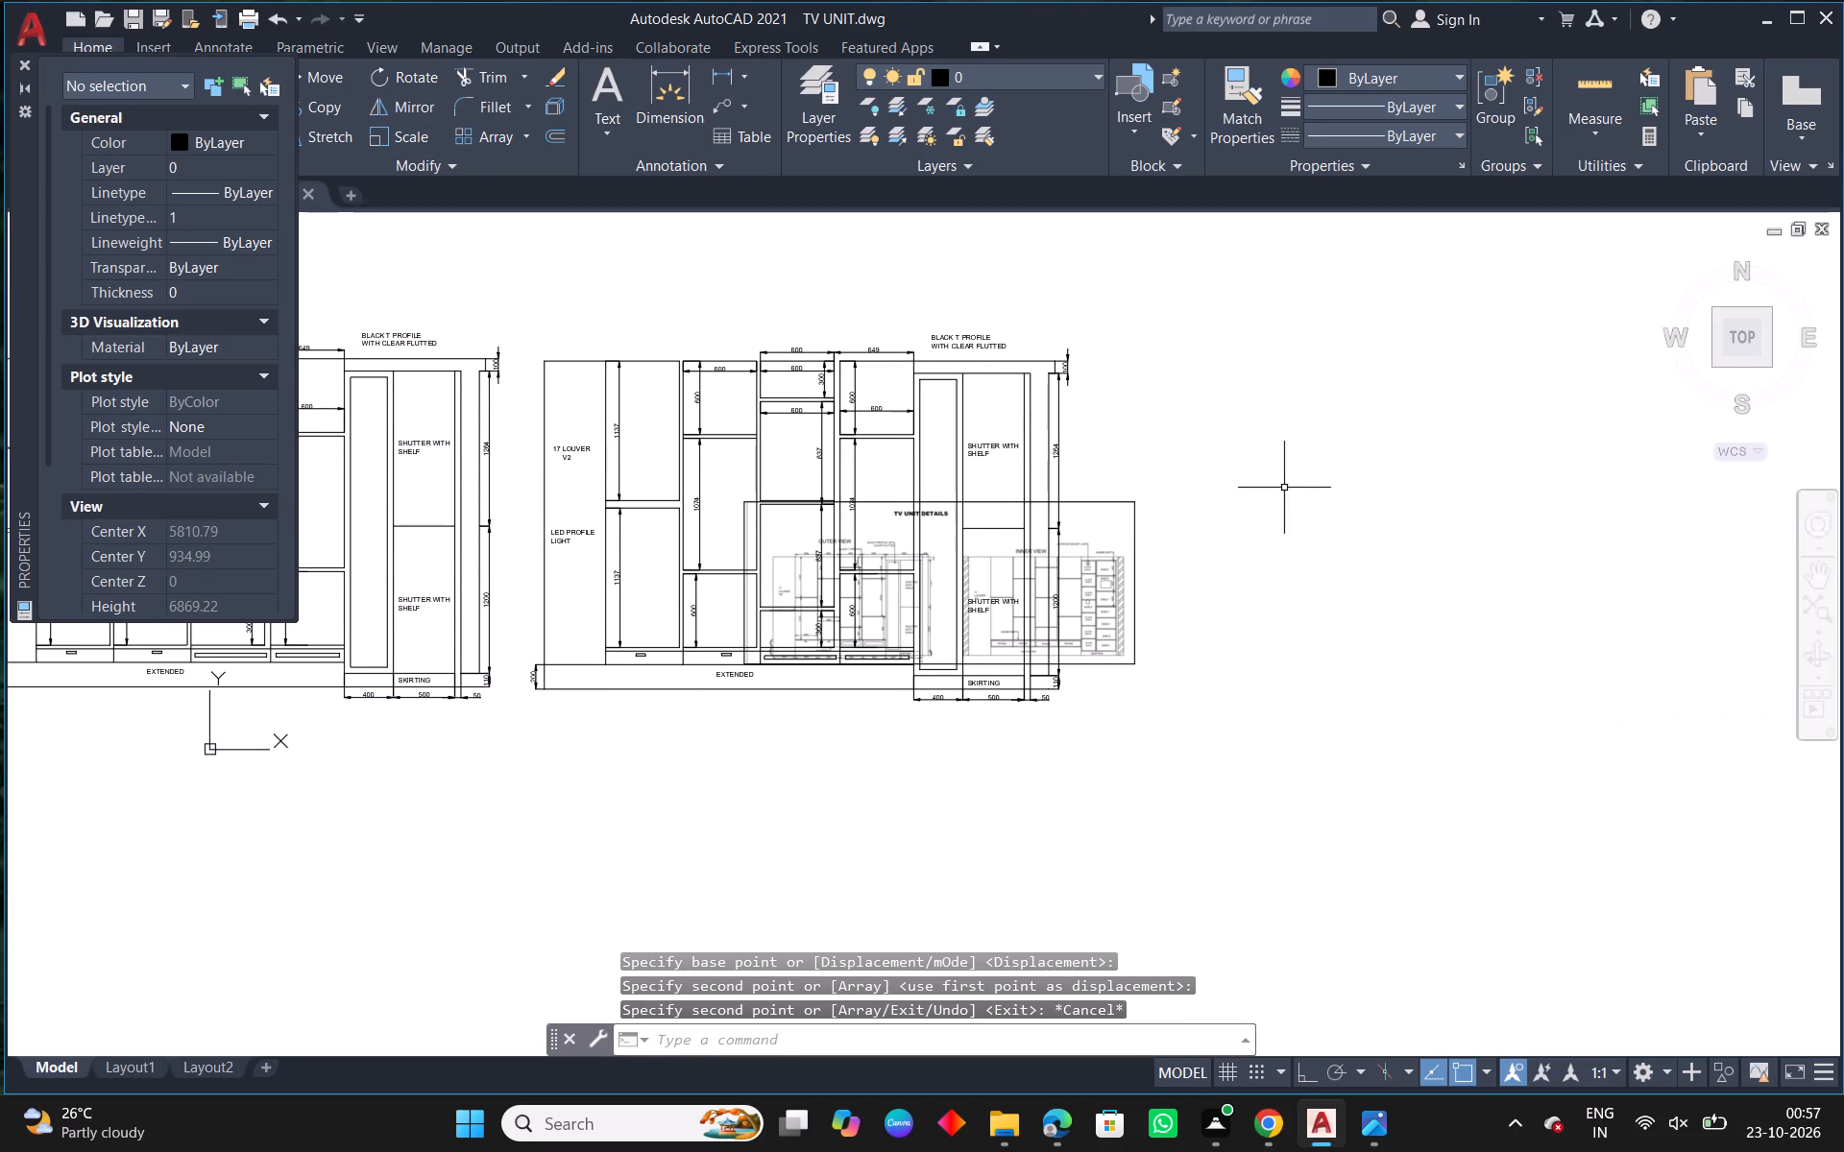
drag(1176, 453, 1133, 583)
click(1089, 712)
key(m)
key(space)
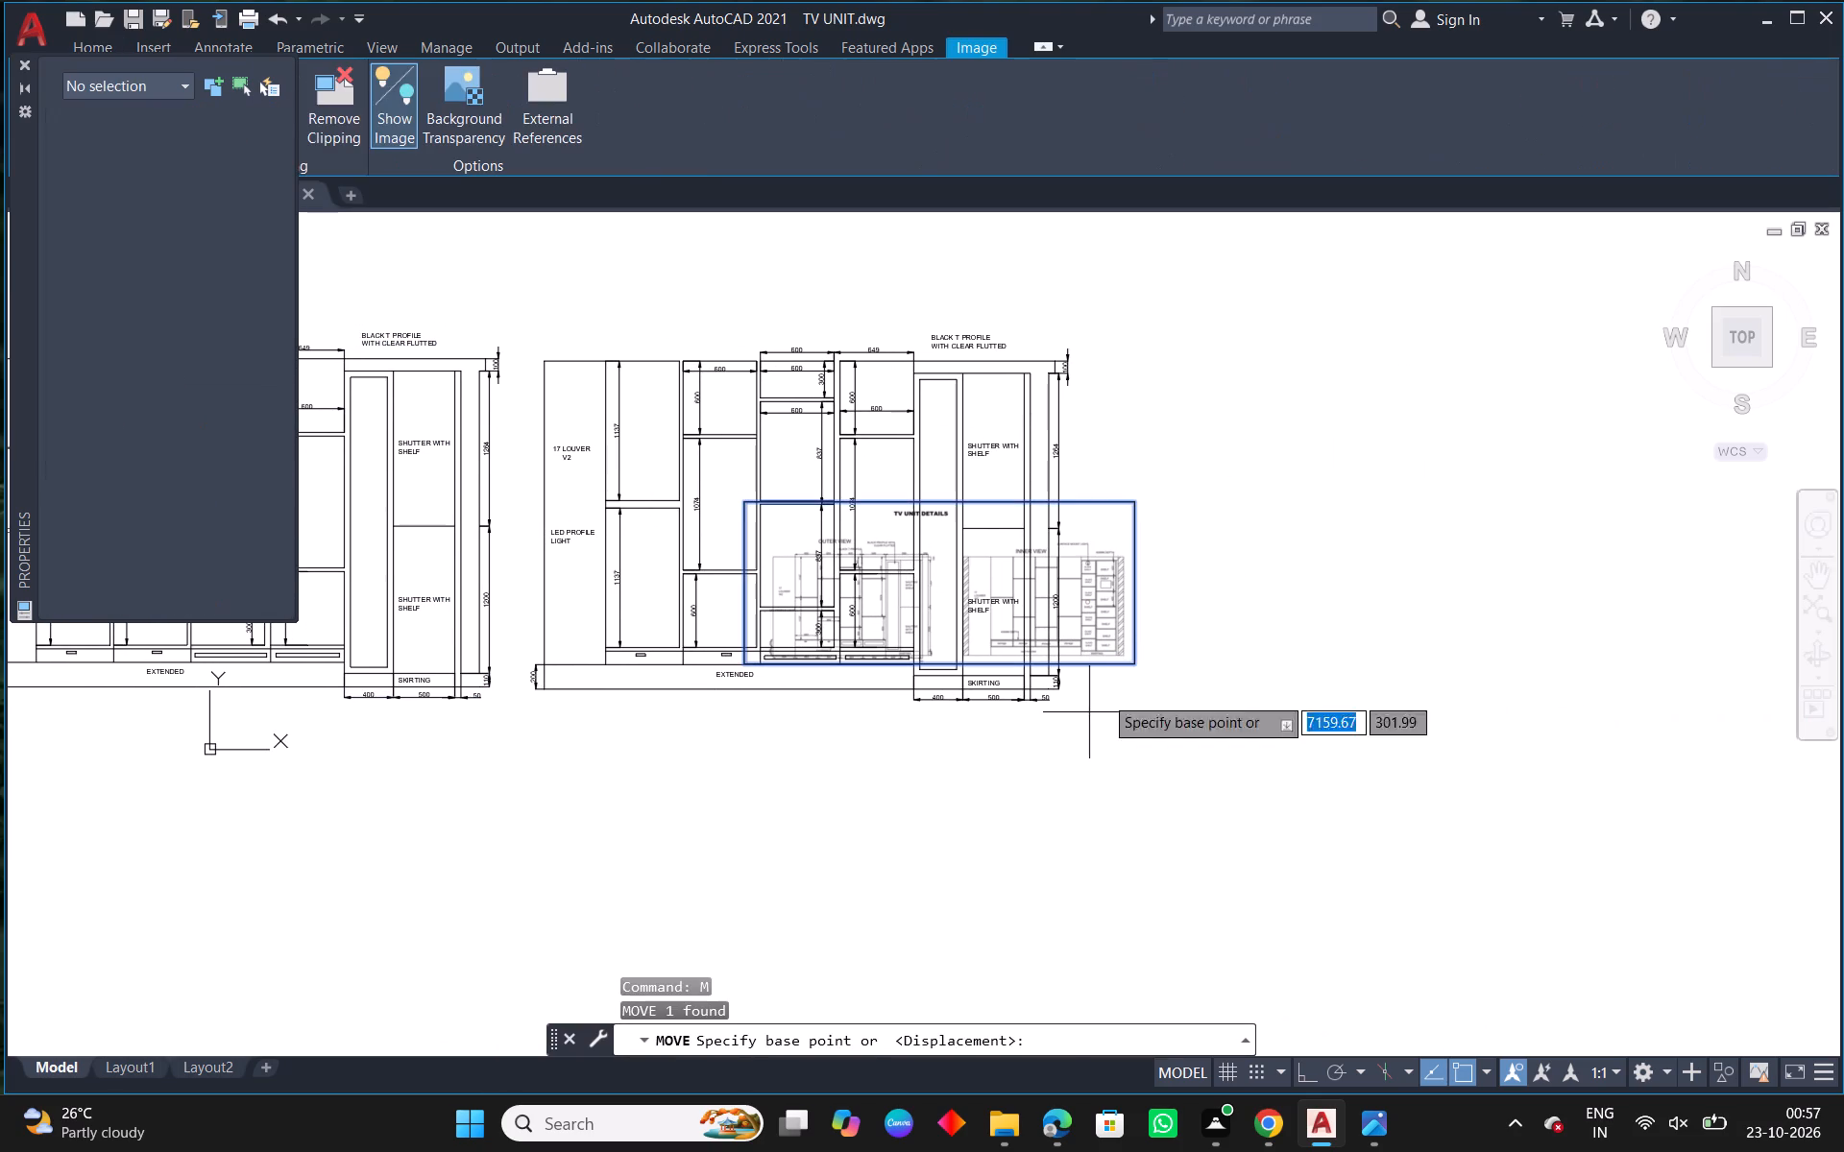
click(1153, 636)
click(1574, 632)
key(Escape)
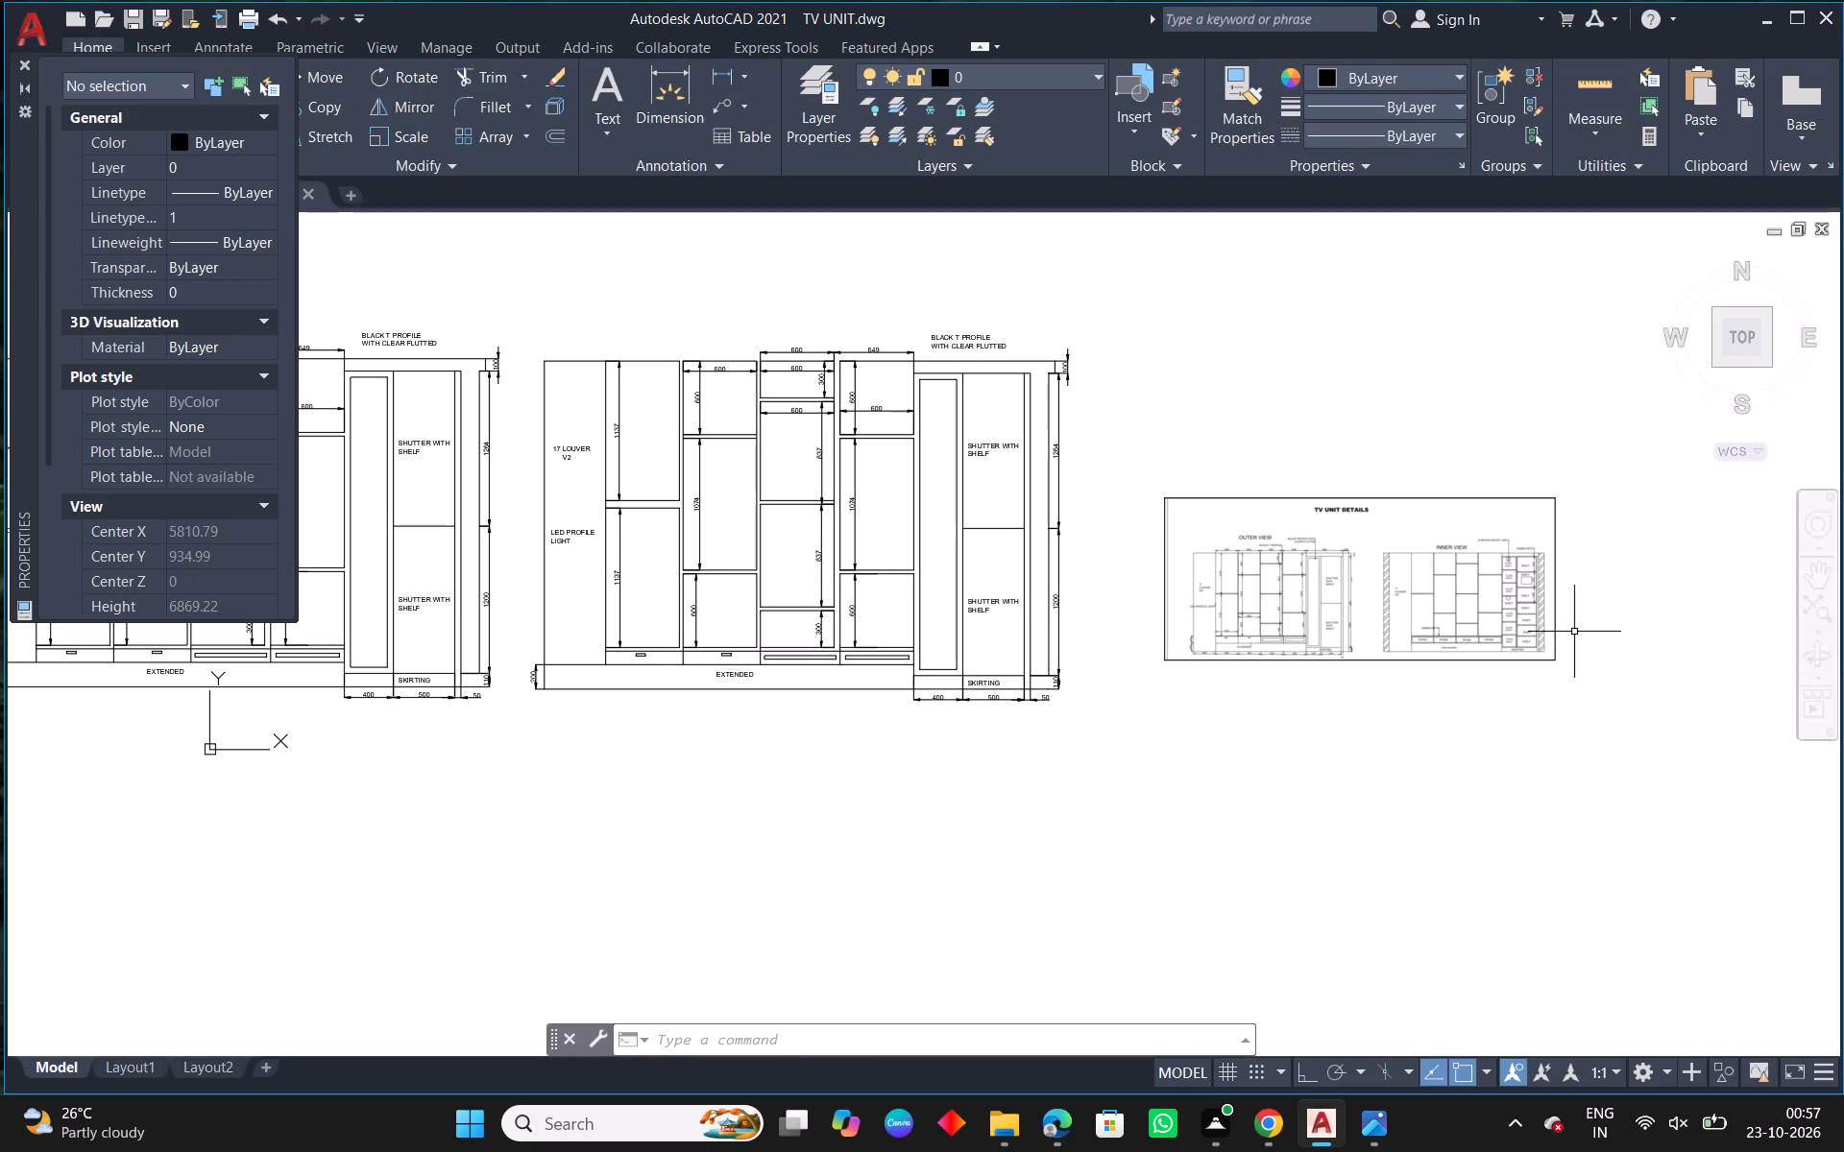
key(Escape)
Examine the inner view against the outer view in the TV UNIT DETAILS reference and compare them with the copied elevation.
scroll(1249, 616, up, 2)
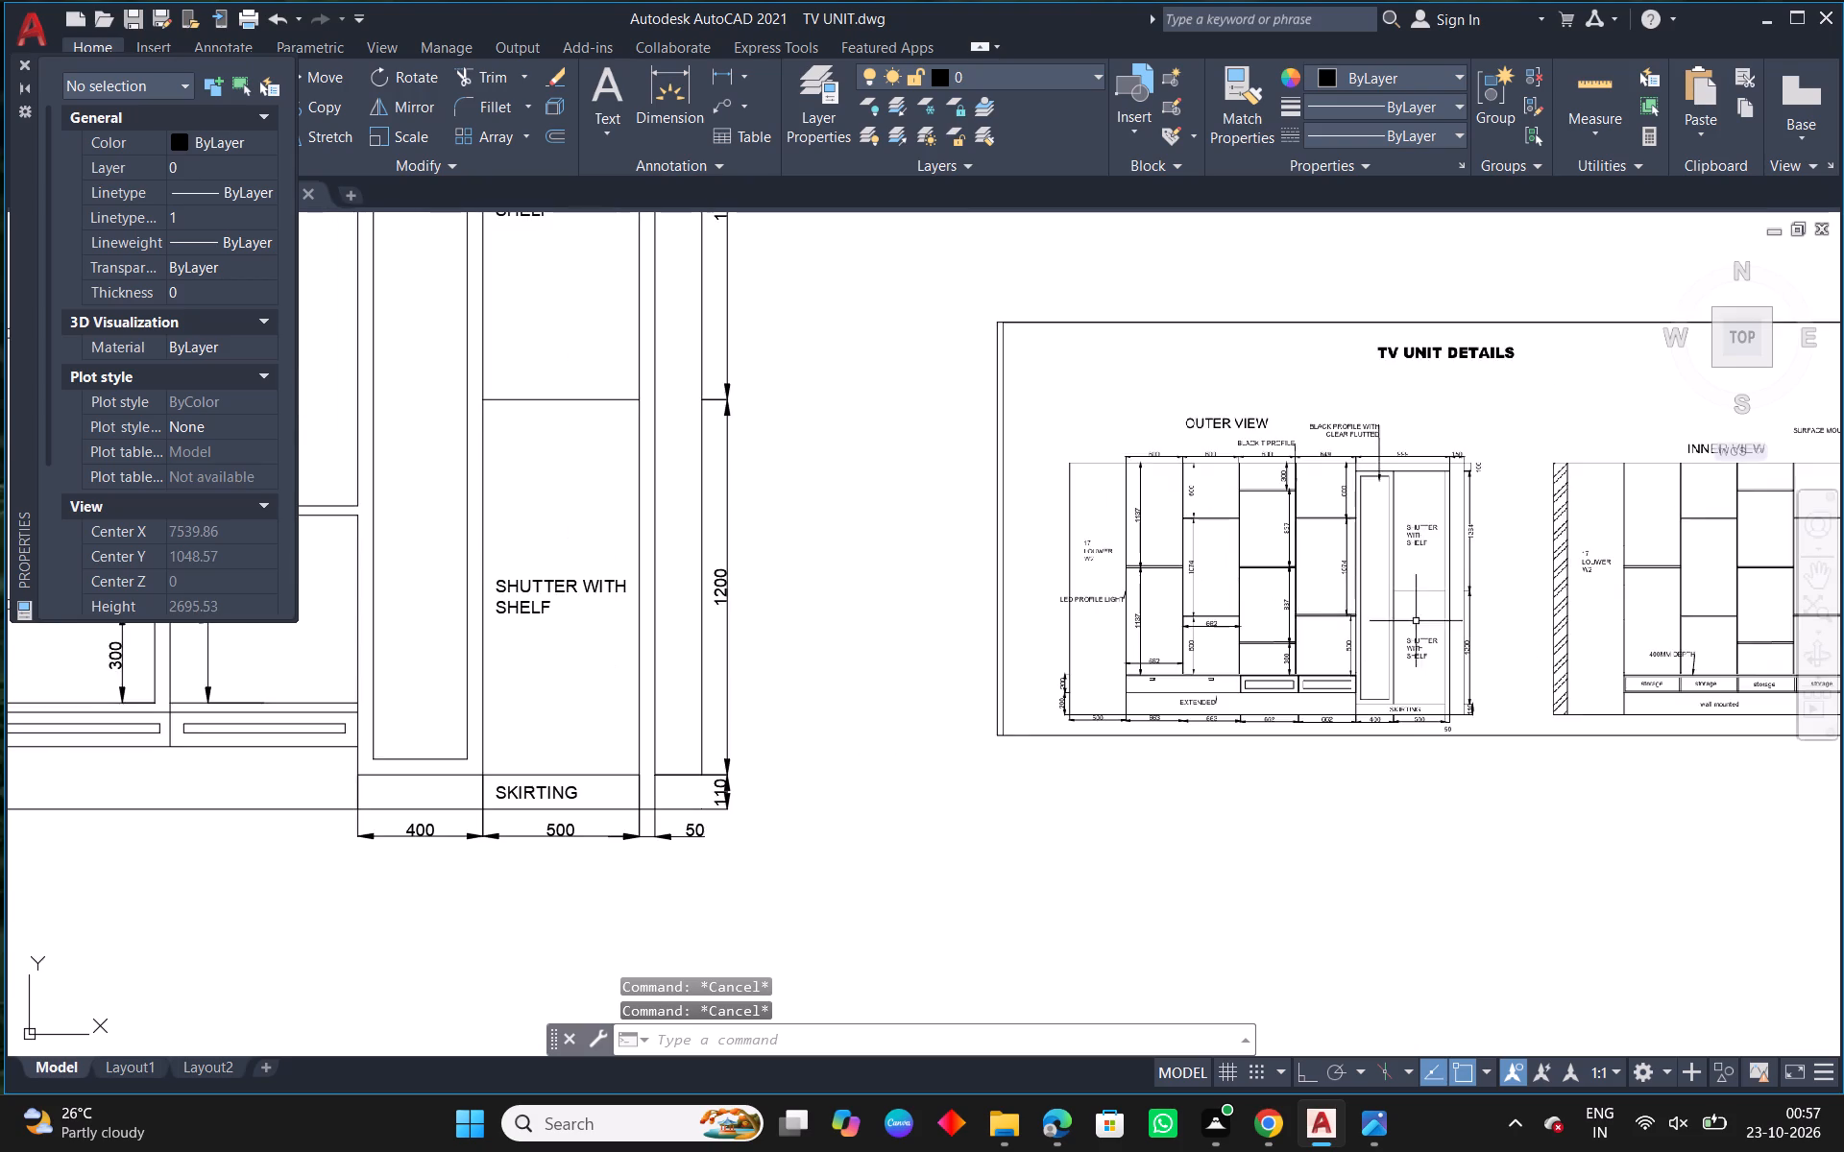
middle_drag(1416, 621, 1295, 625)
middle_drag(1384, 667, 1178, 636)
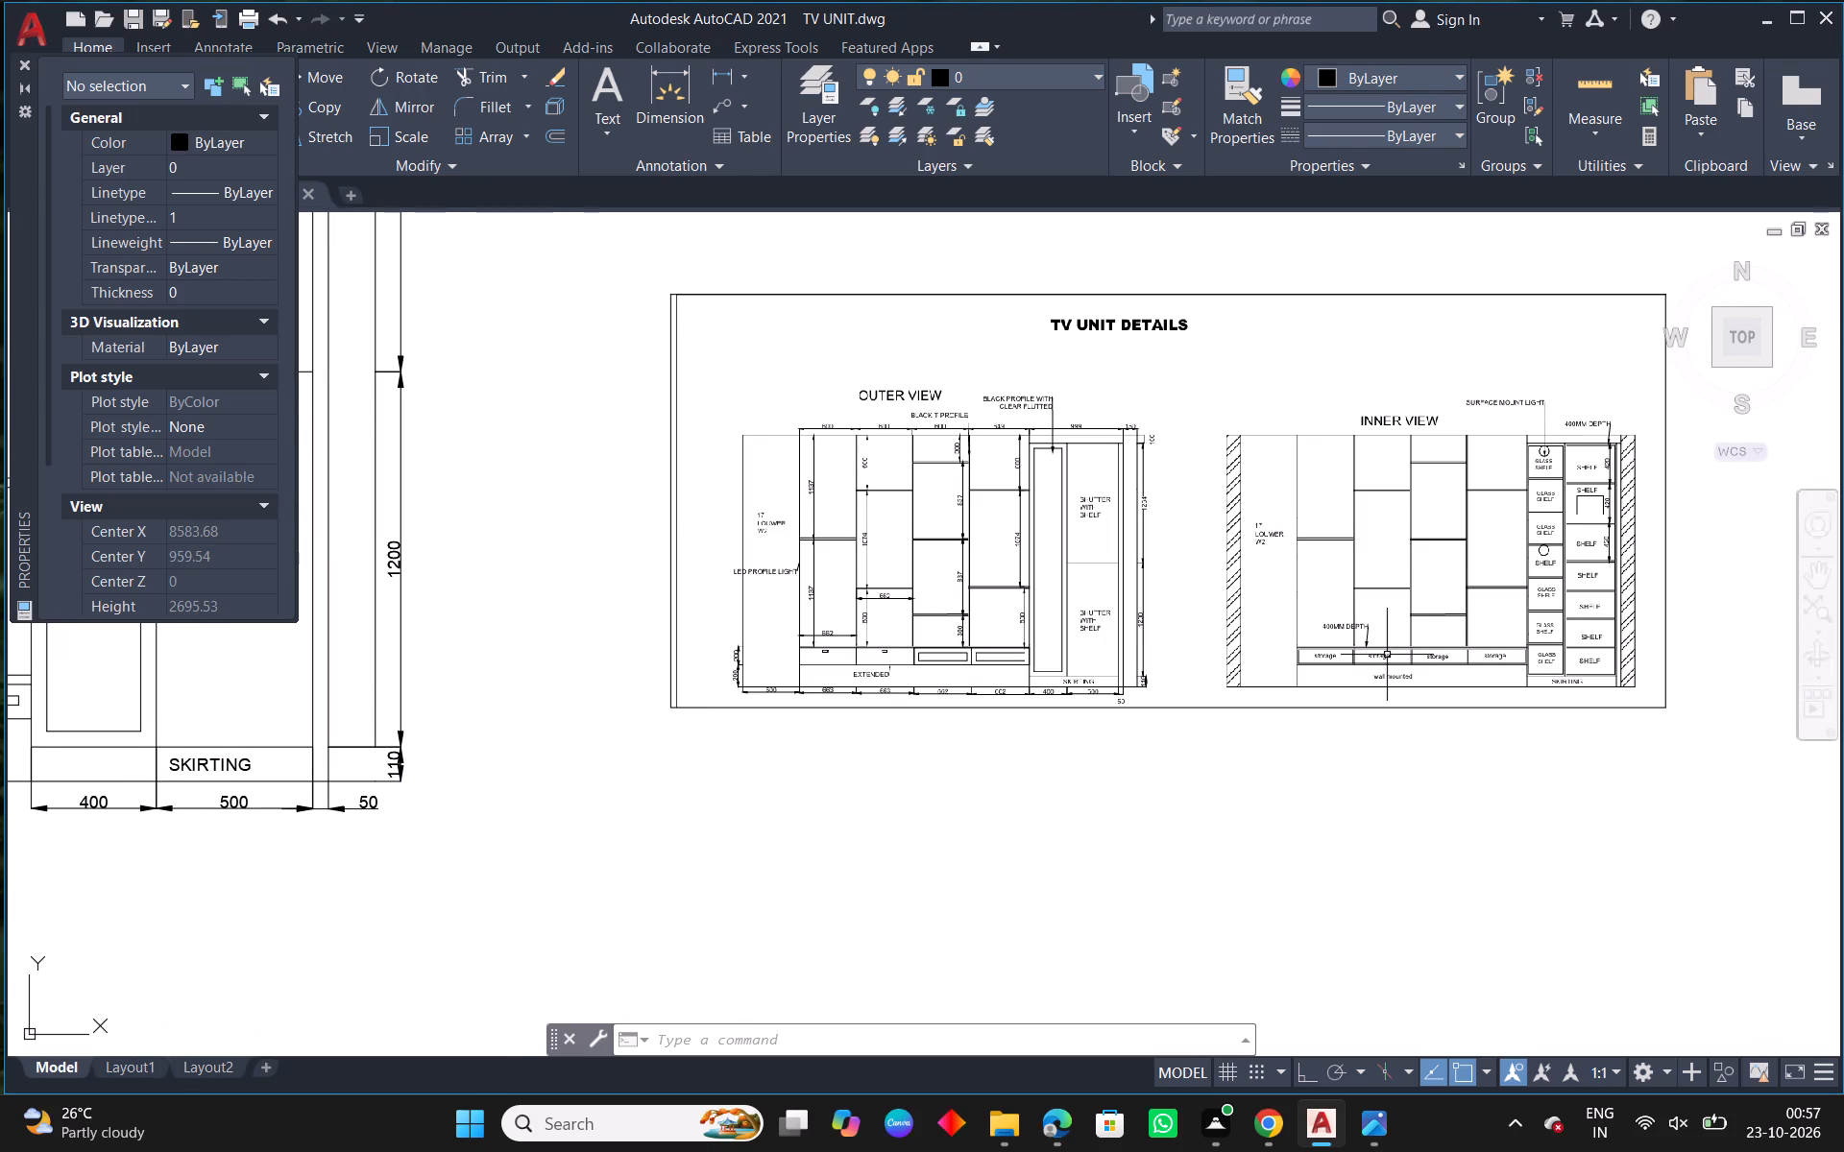
middle_drag(1274, 676, 1141, 679)
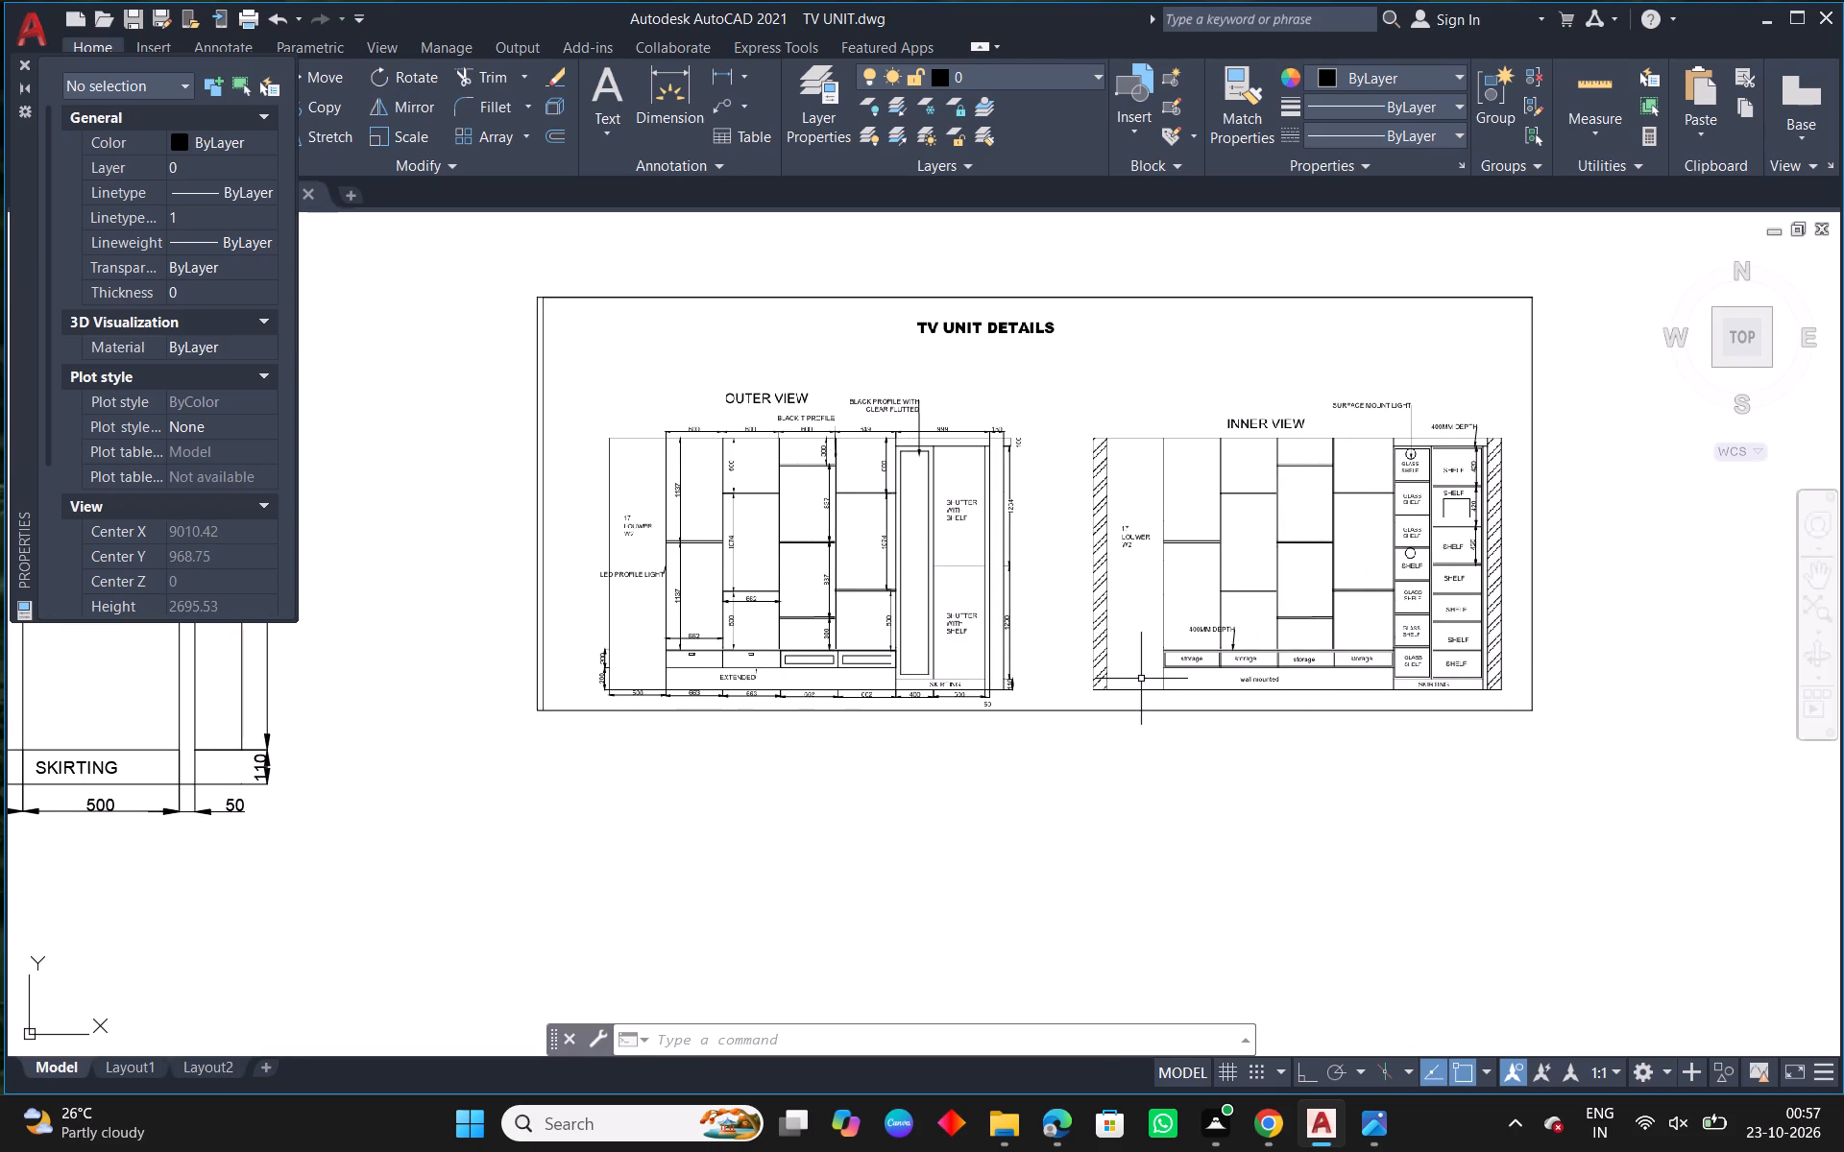
middle_drag(1141, 679, 1095, 678)
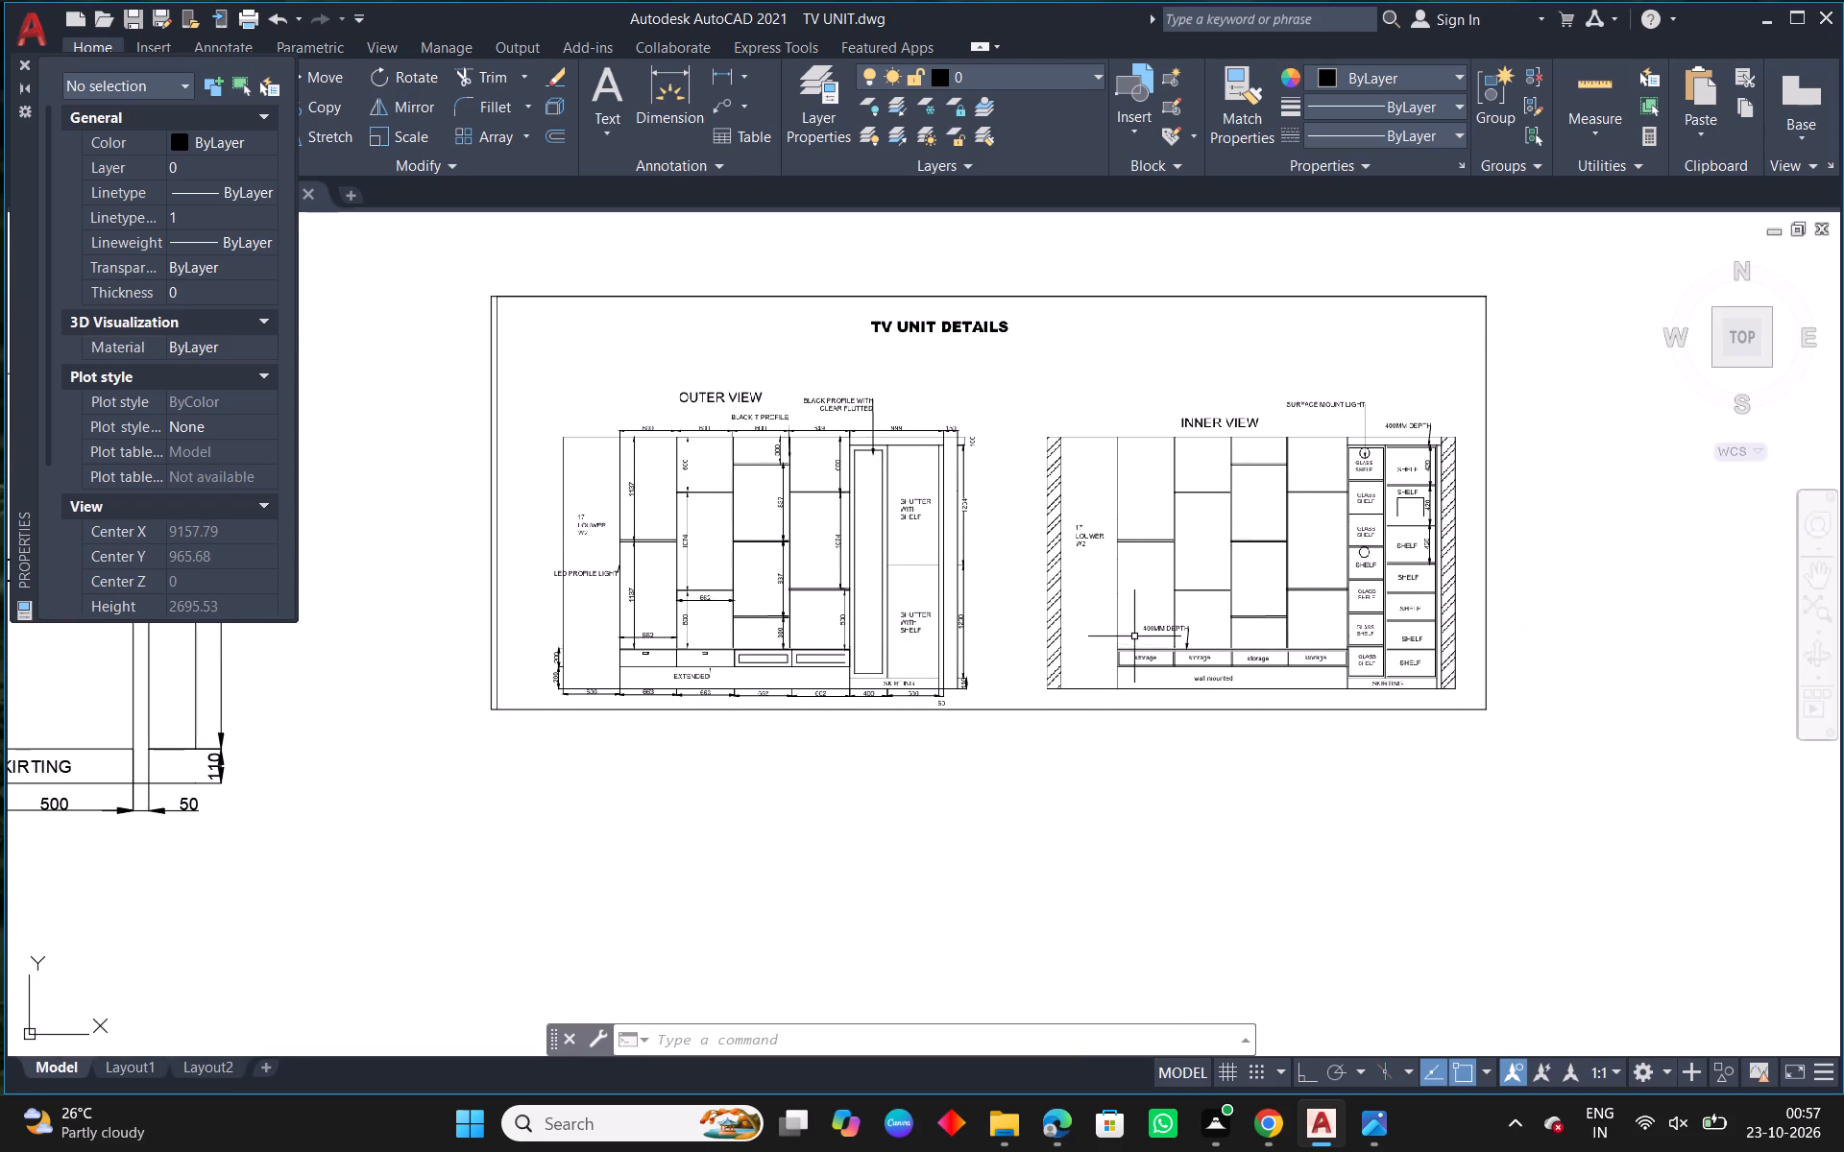
scroll(1134, 636, up, 1)
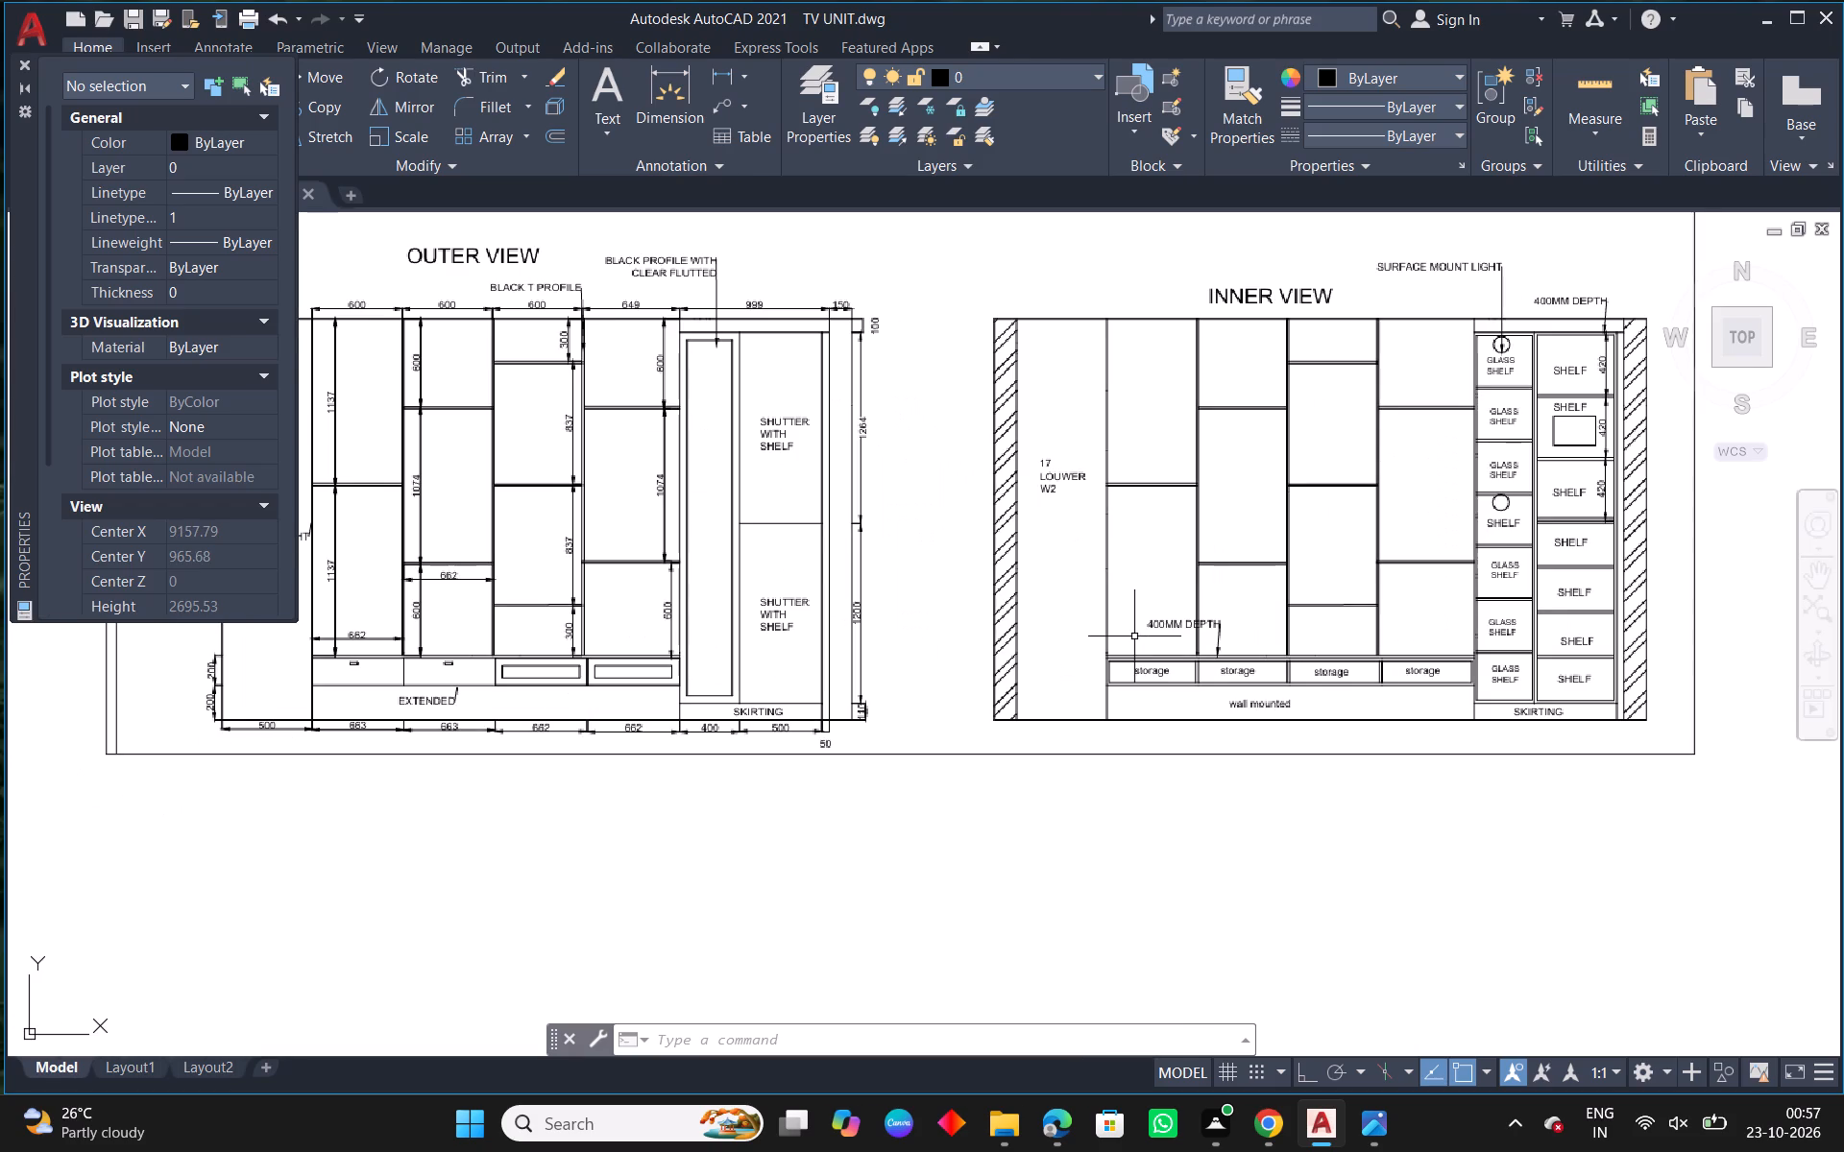
scroll(1134, 636, down, 3)
middle_drag(857, 664, 1258, 699)
middle_drag(1256, 698, 1195, 684)
scroll(1526, 636, up, 3)
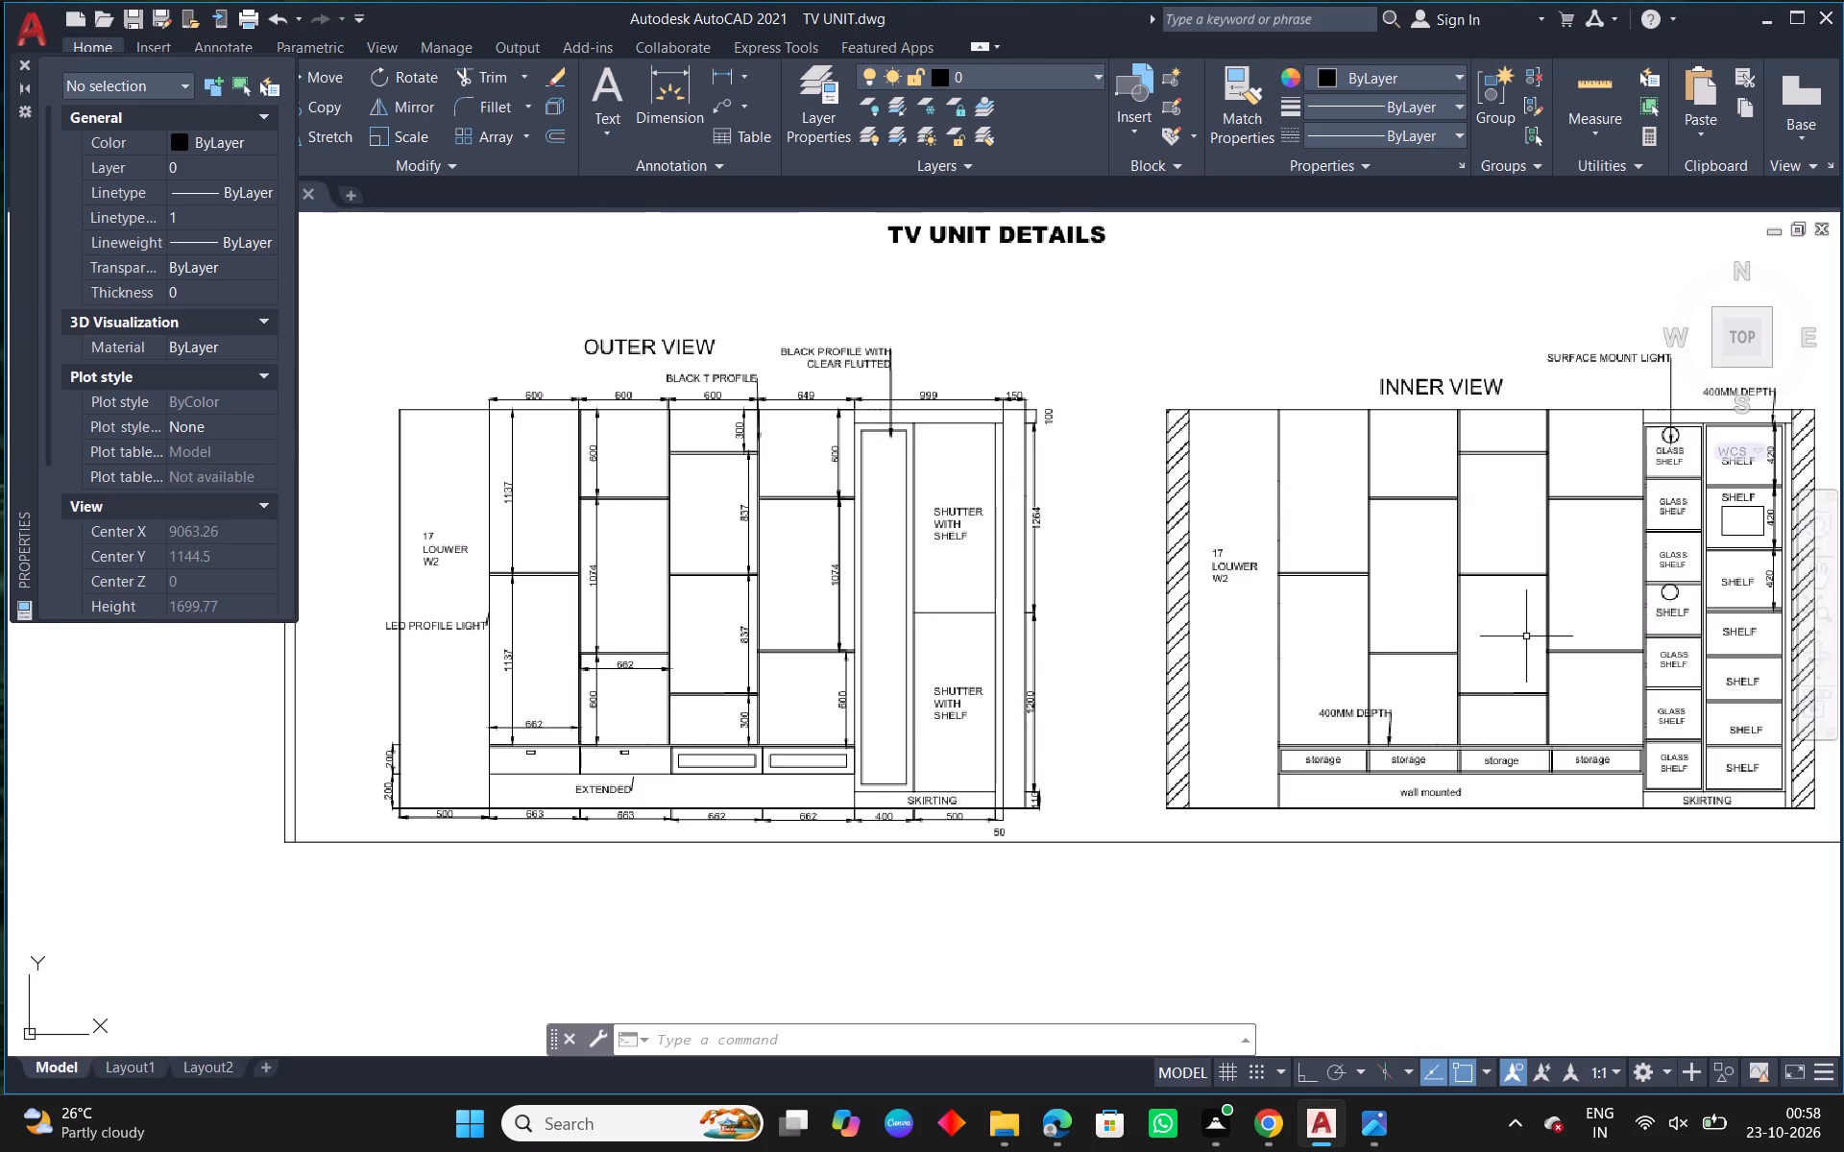
middle_drag(1526, 636, 1431, 626)
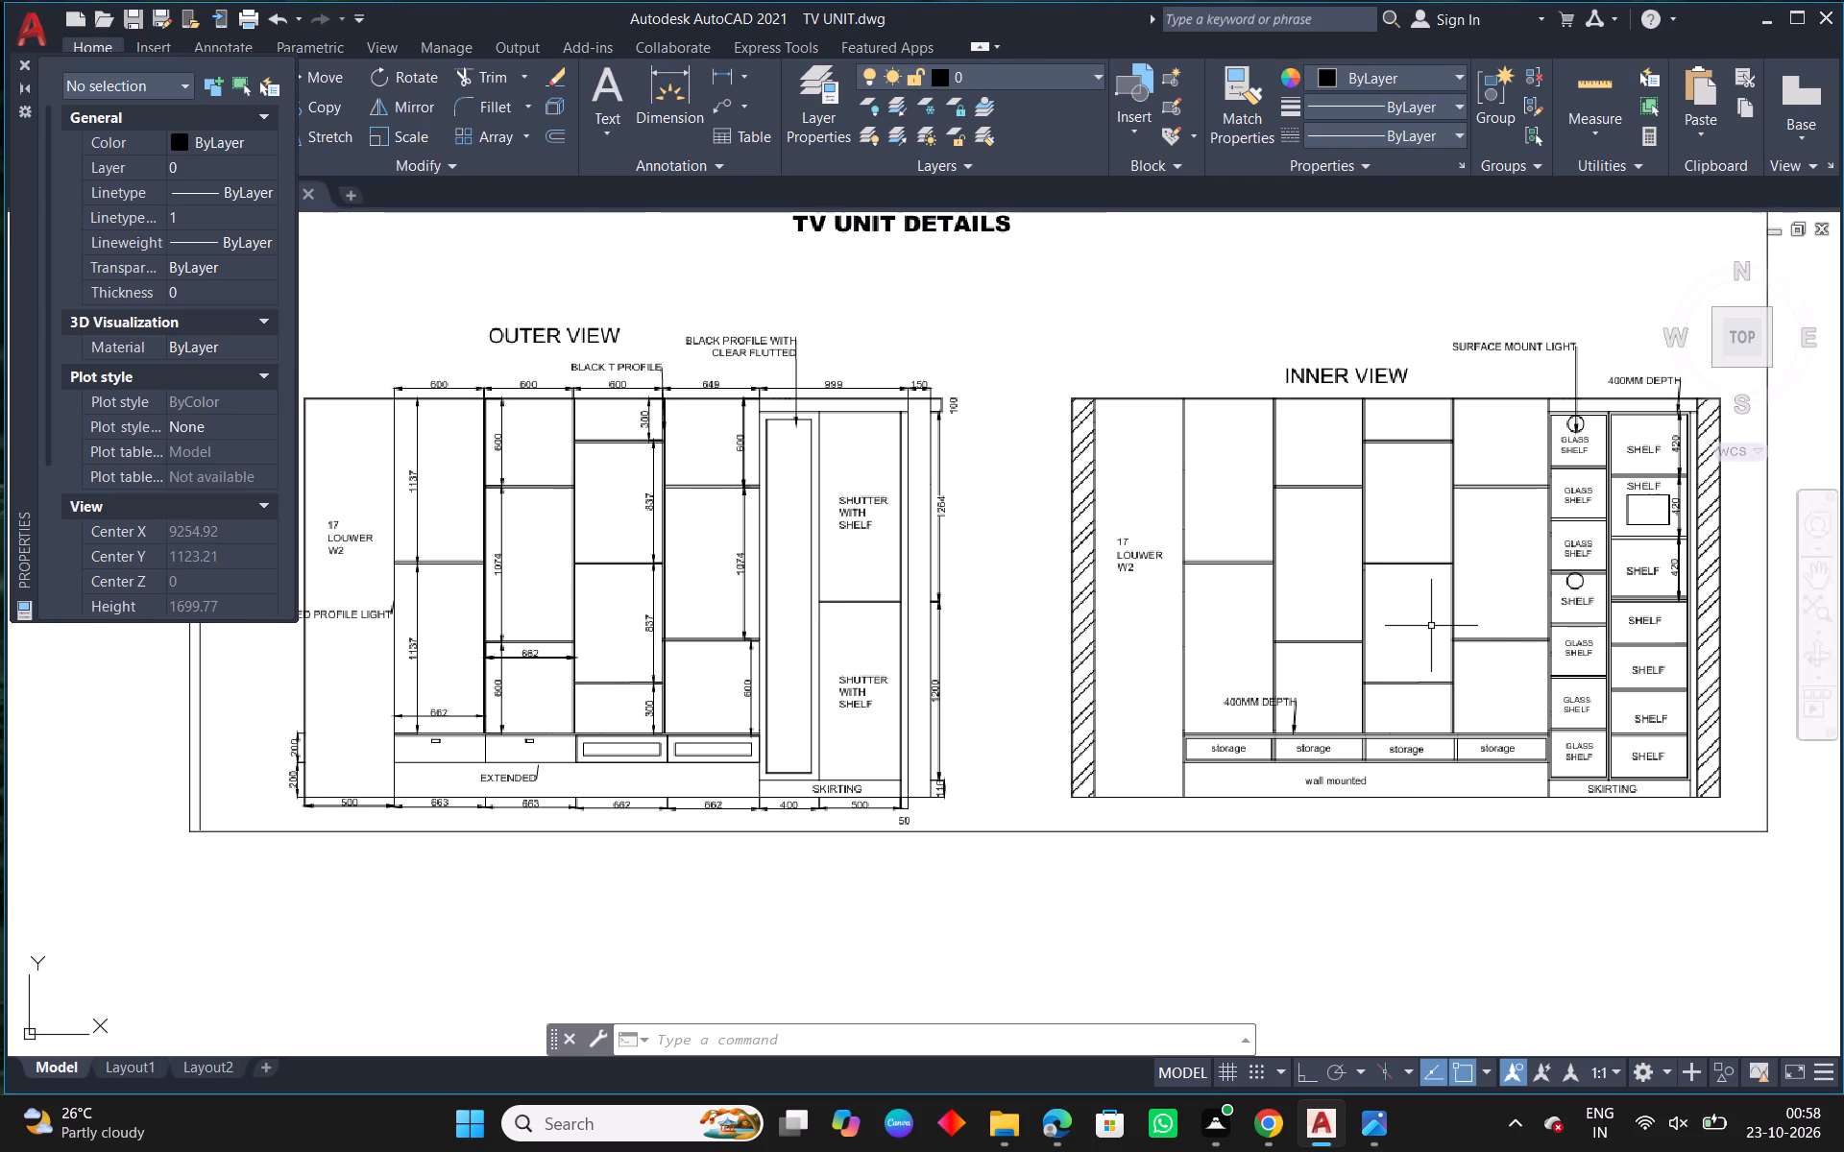
scroll(1431, 626, down, 3)
middle_drag(1358, 693, 1463, 682)
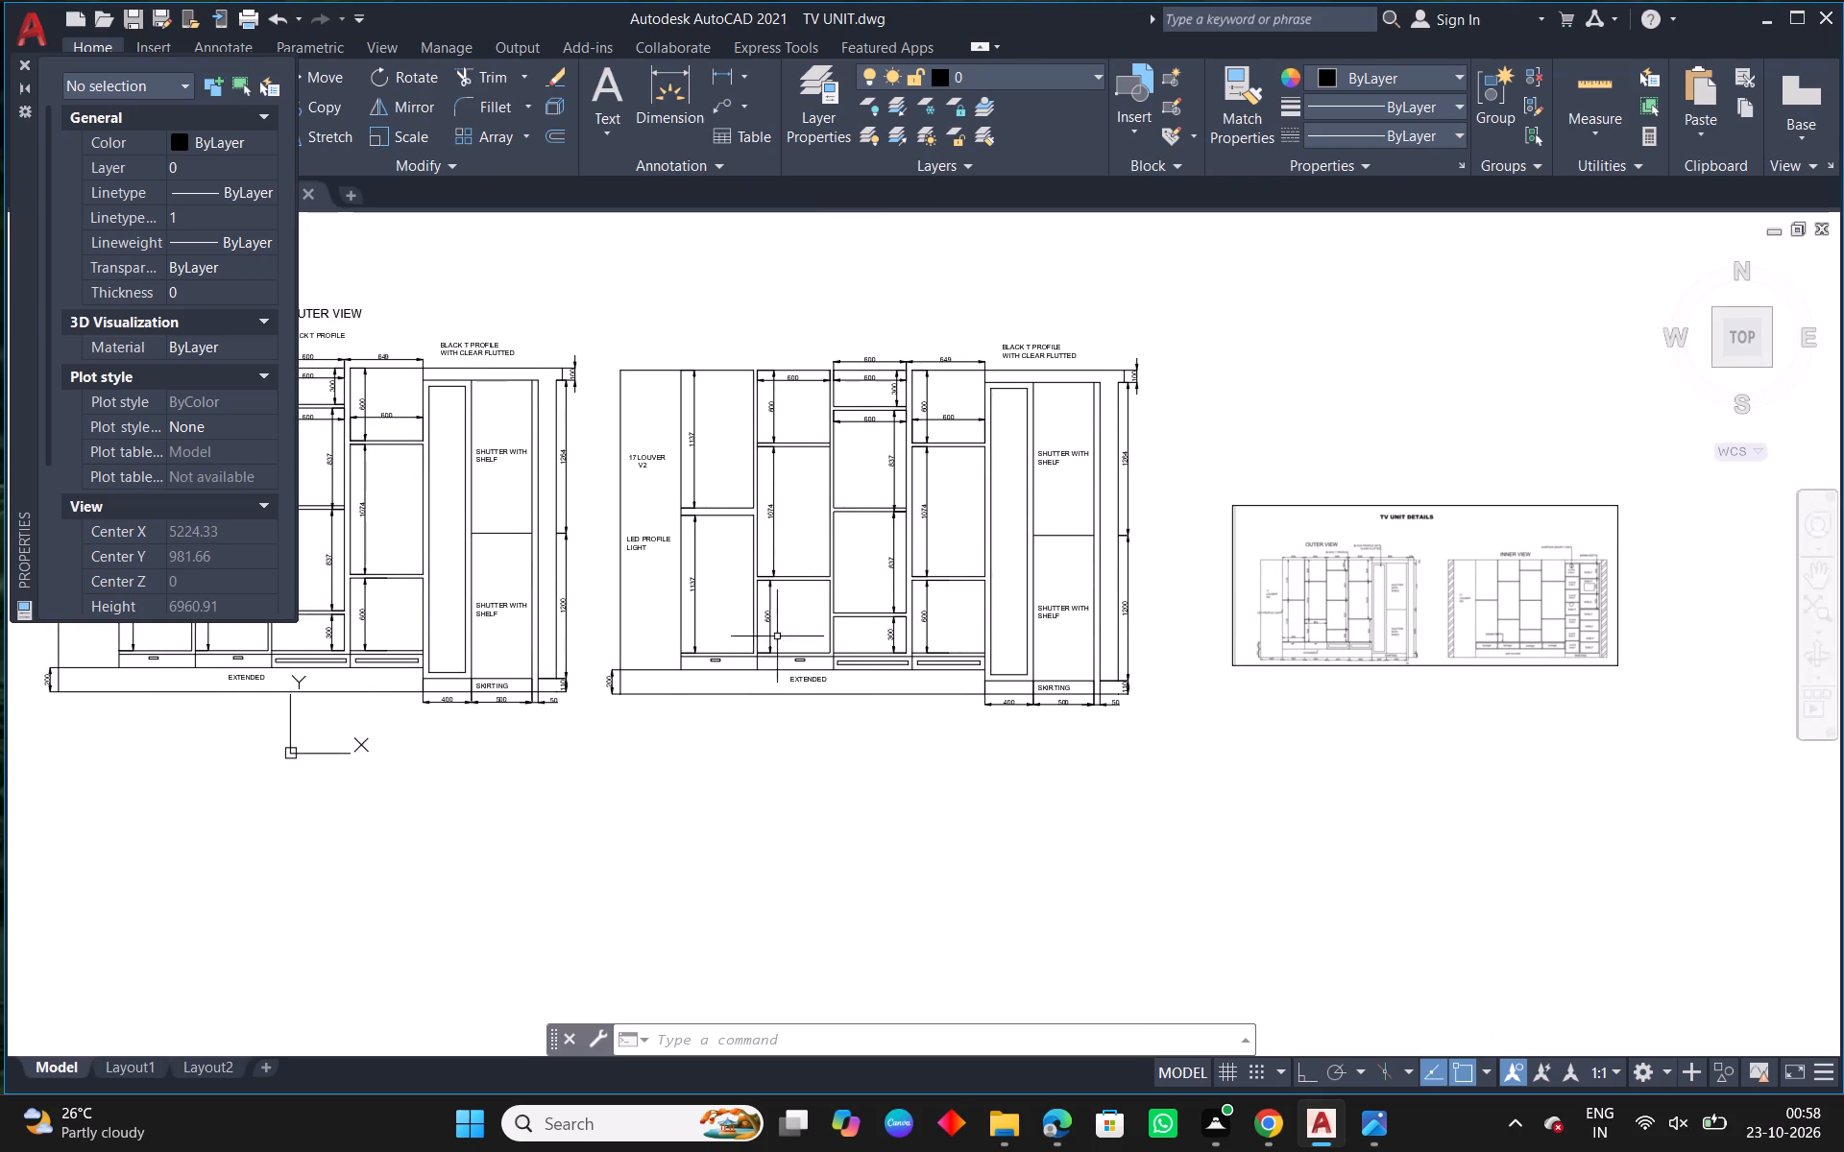
middle_drag(777, 636, 1031, 711)
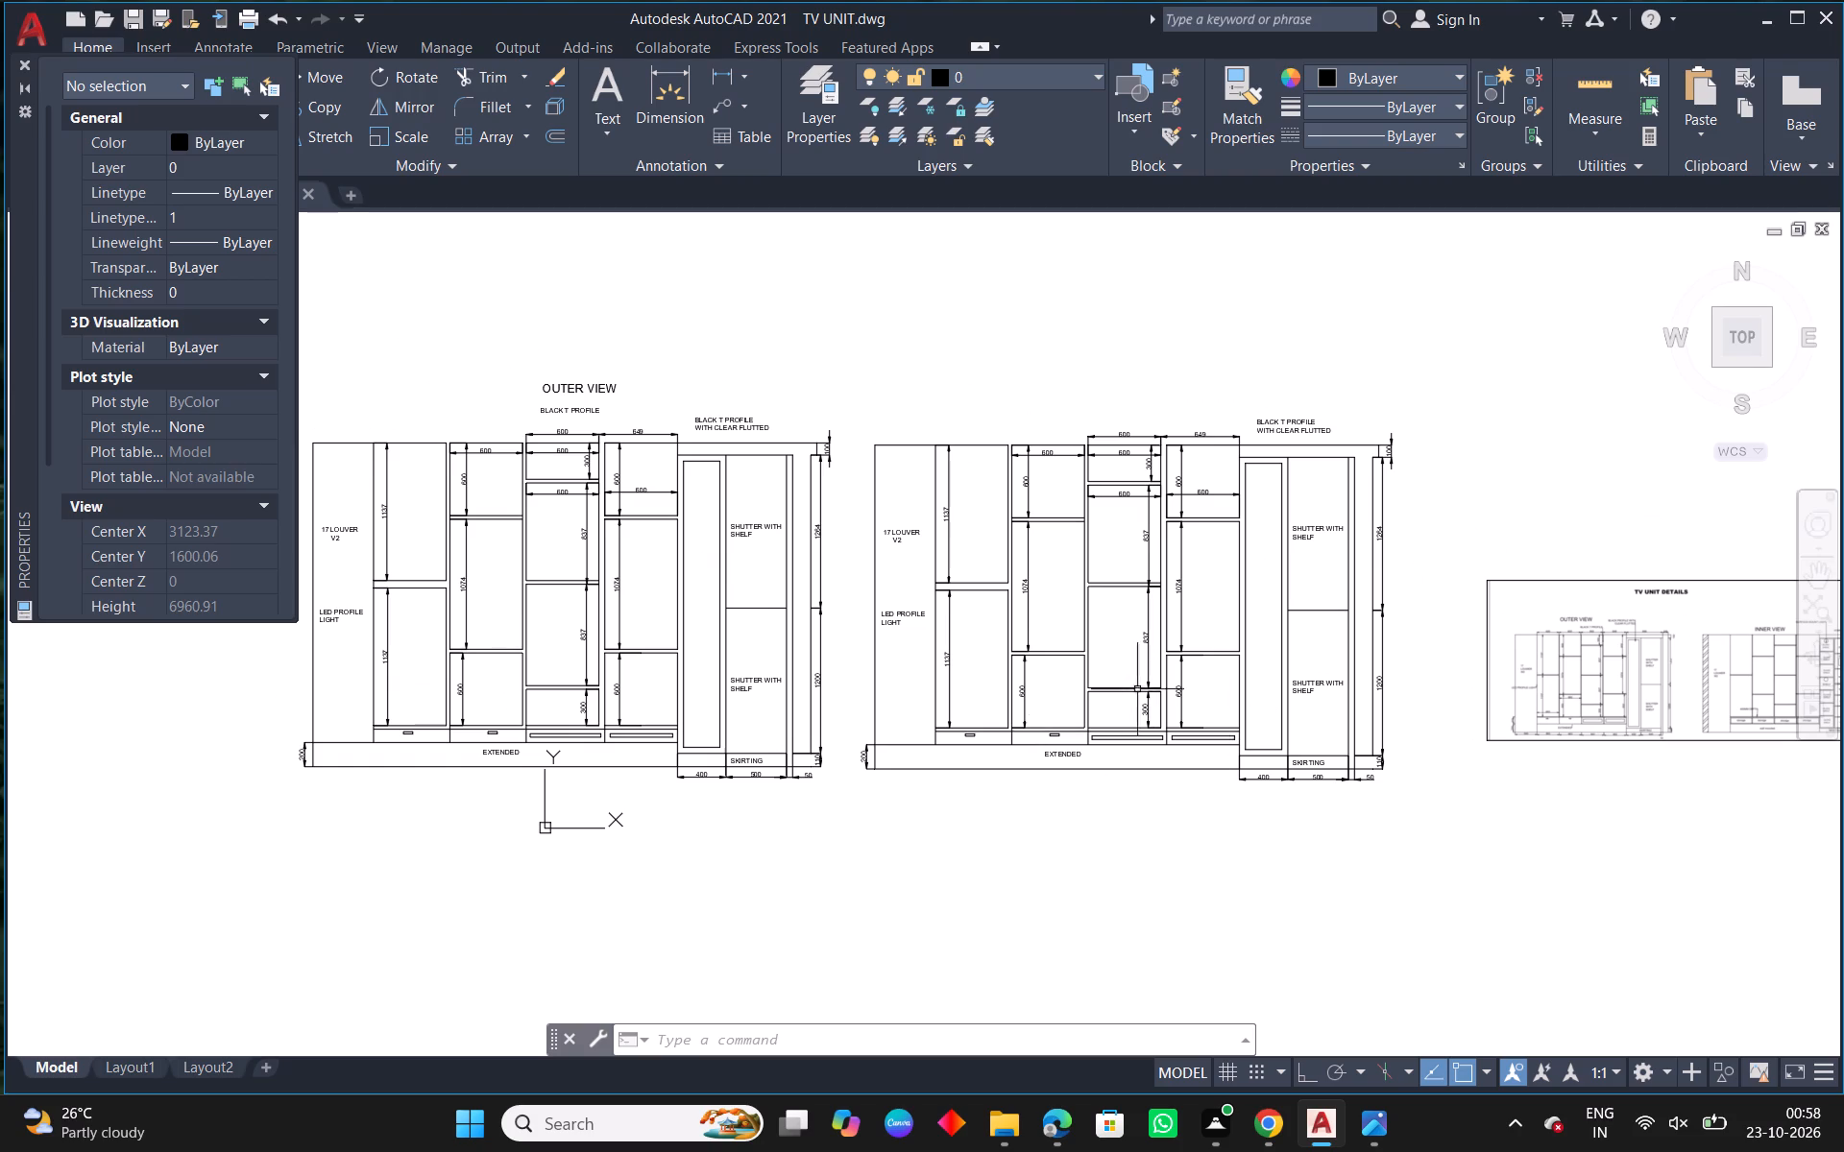
middle_drag(1130, 693, 959, 685)
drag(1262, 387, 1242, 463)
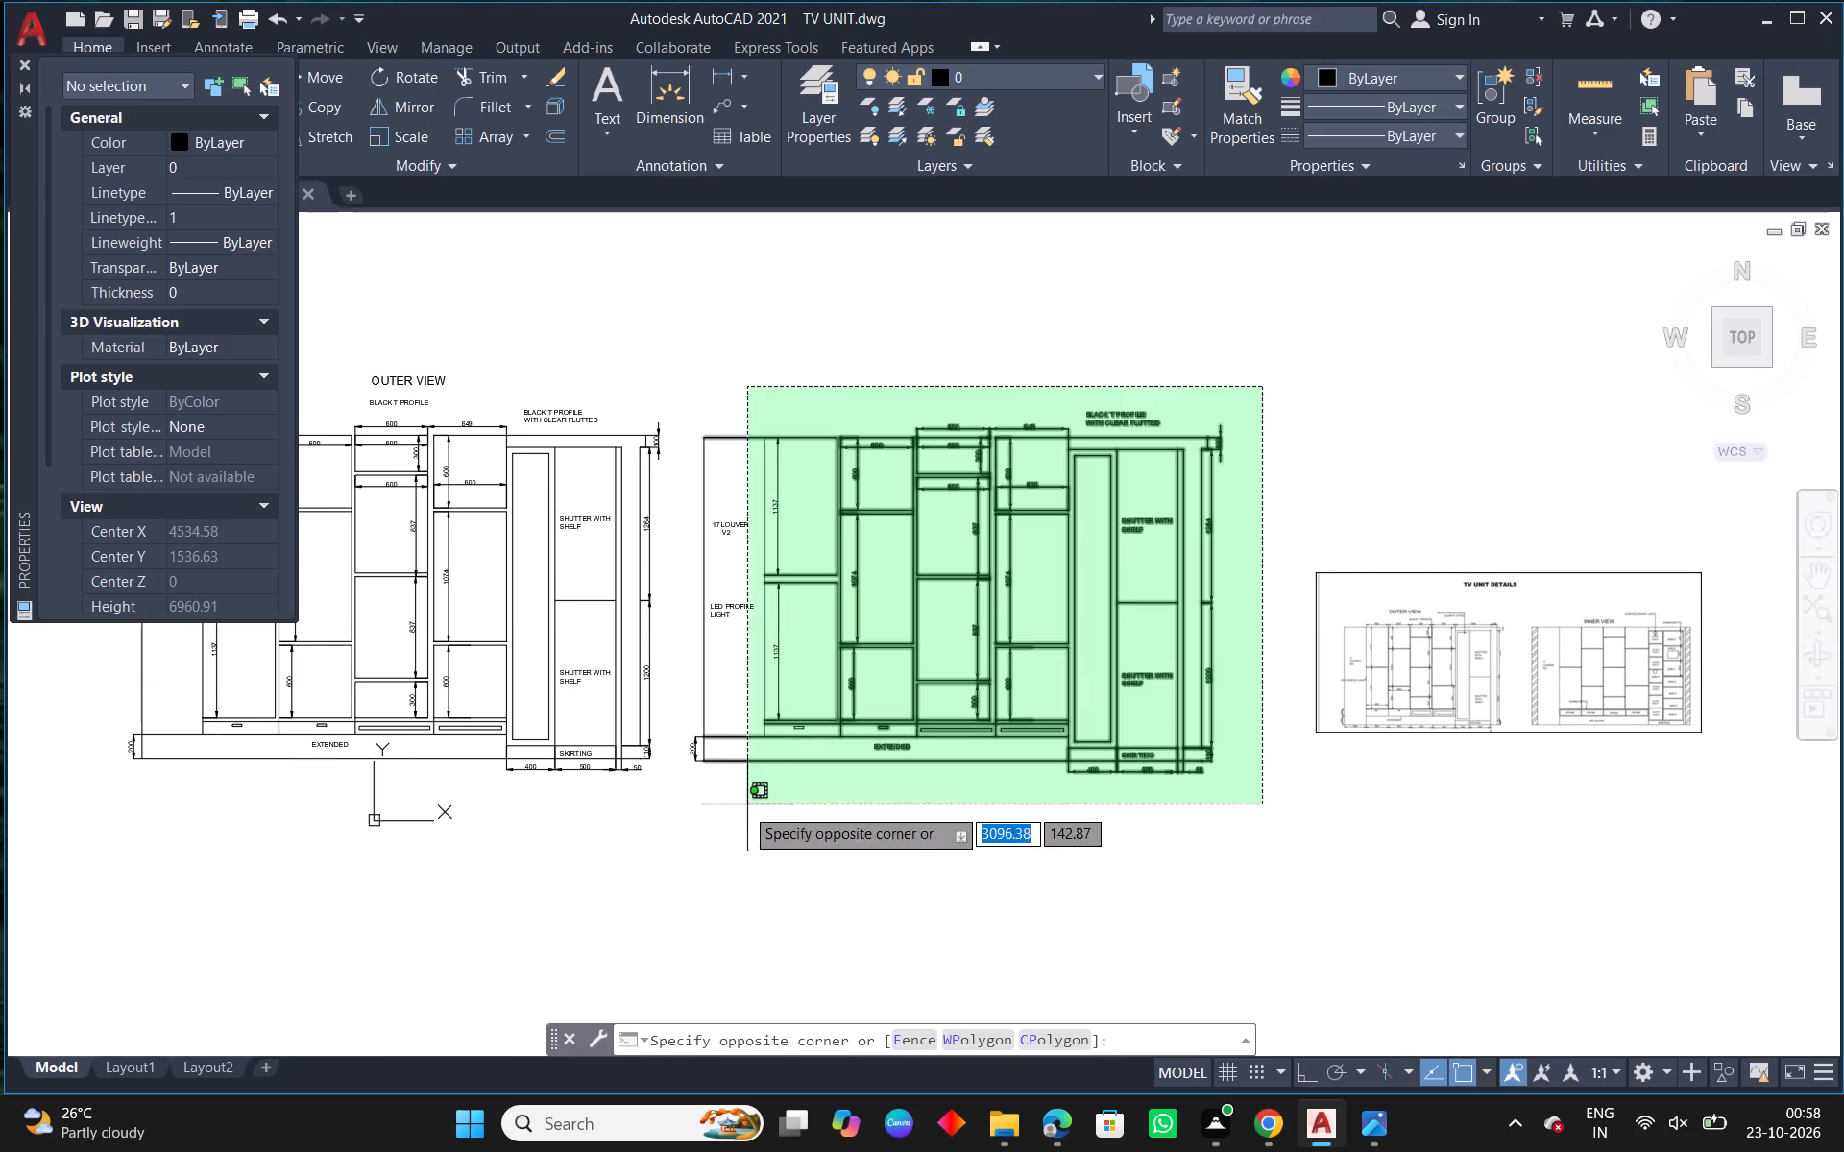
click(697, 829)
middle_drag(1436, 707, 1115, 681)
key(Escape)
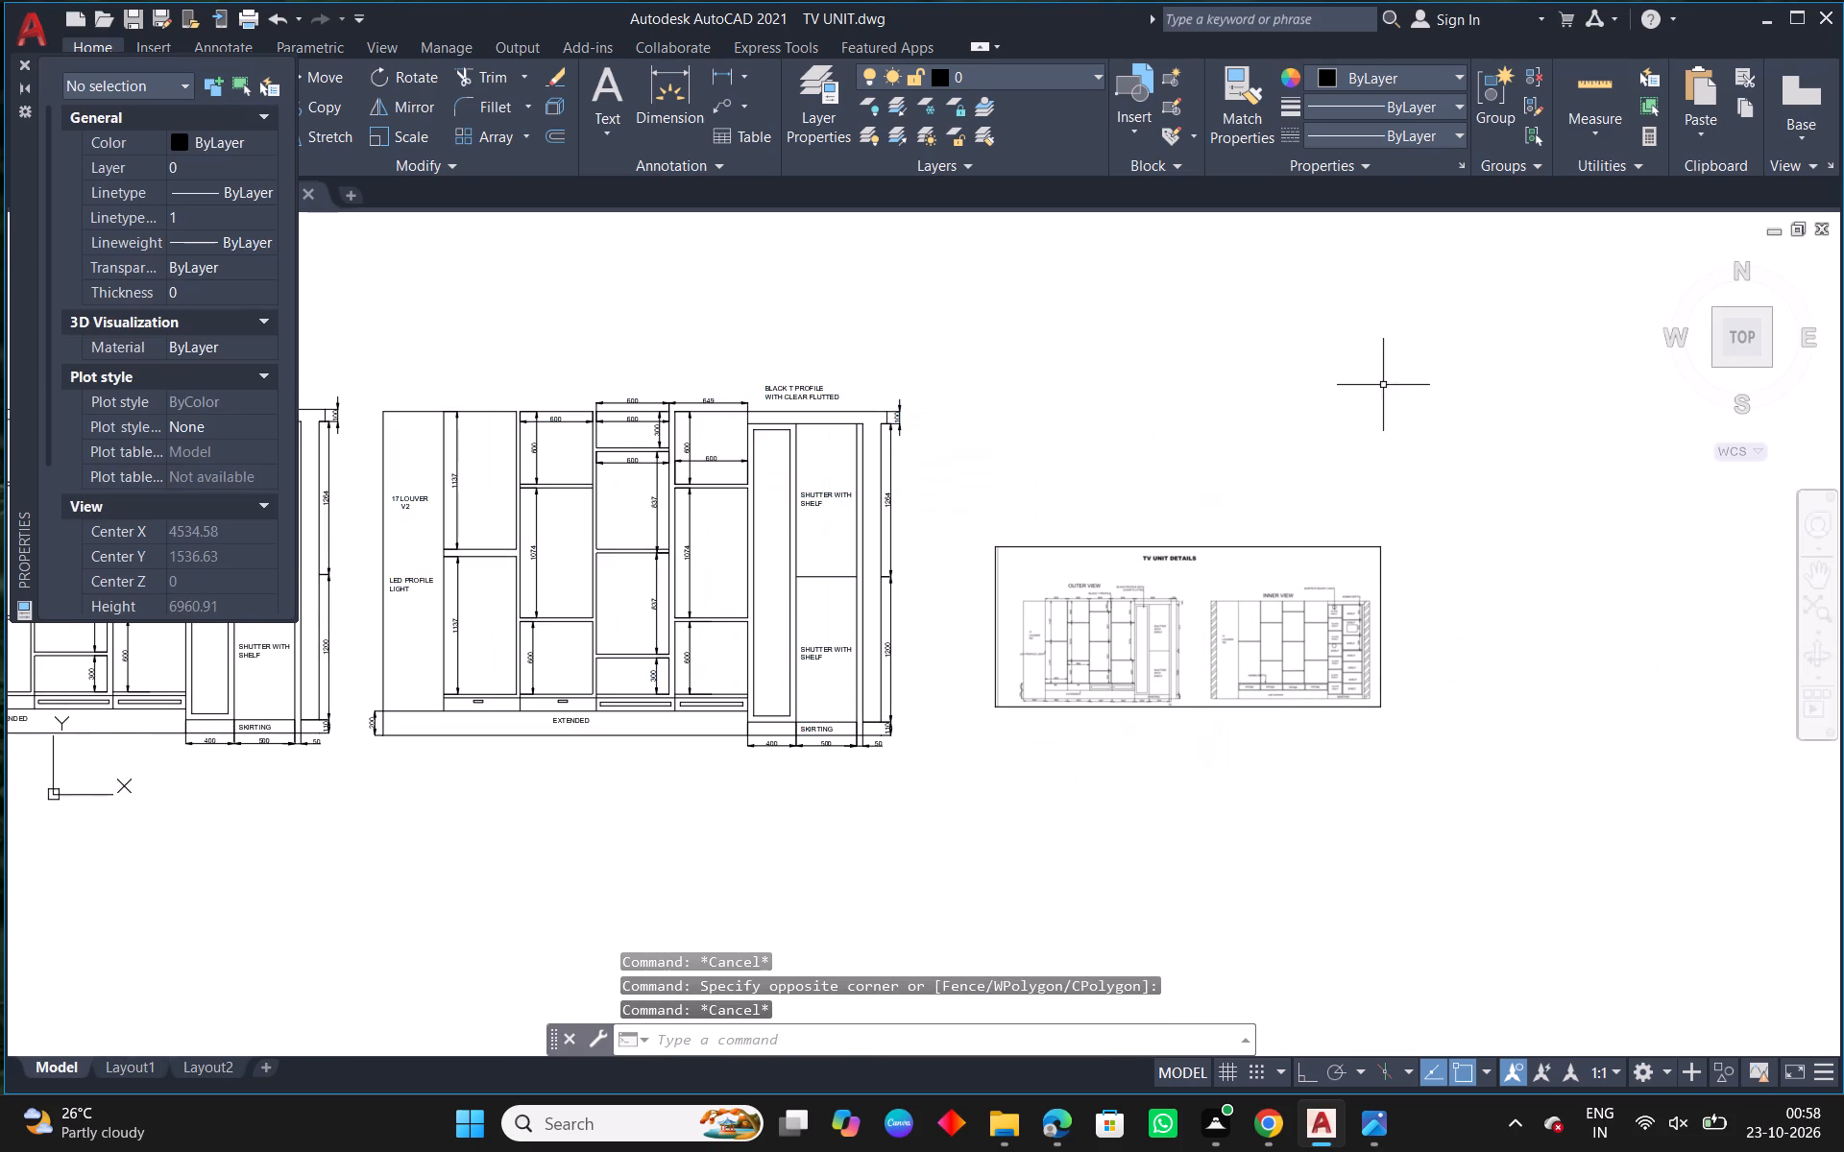
Move the copied elevation and the TV UNIT DETAILS reference together farther right, widening the gap beside the original elevation.
drag(1453, 364, 1408, 426)
click(368, 842)
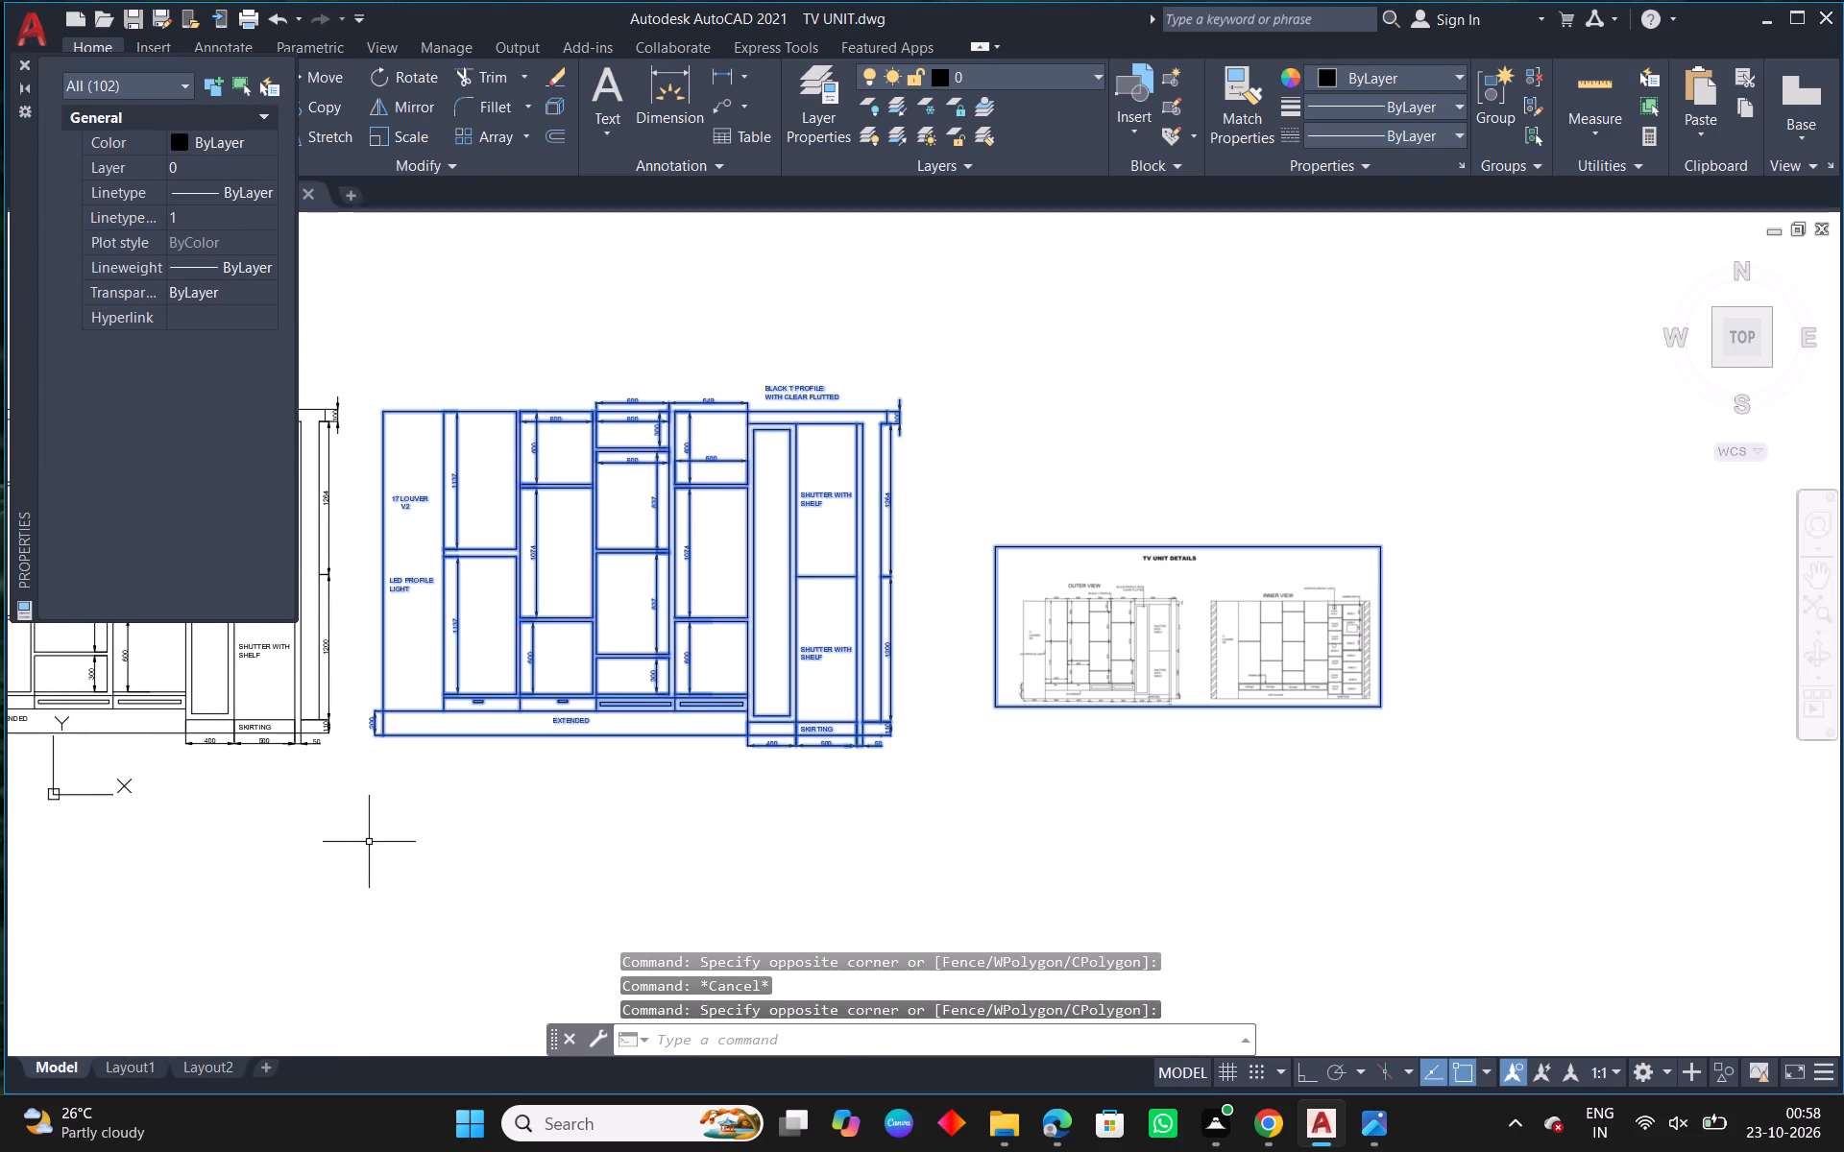
text(M)
key(space)
click(377, 747)
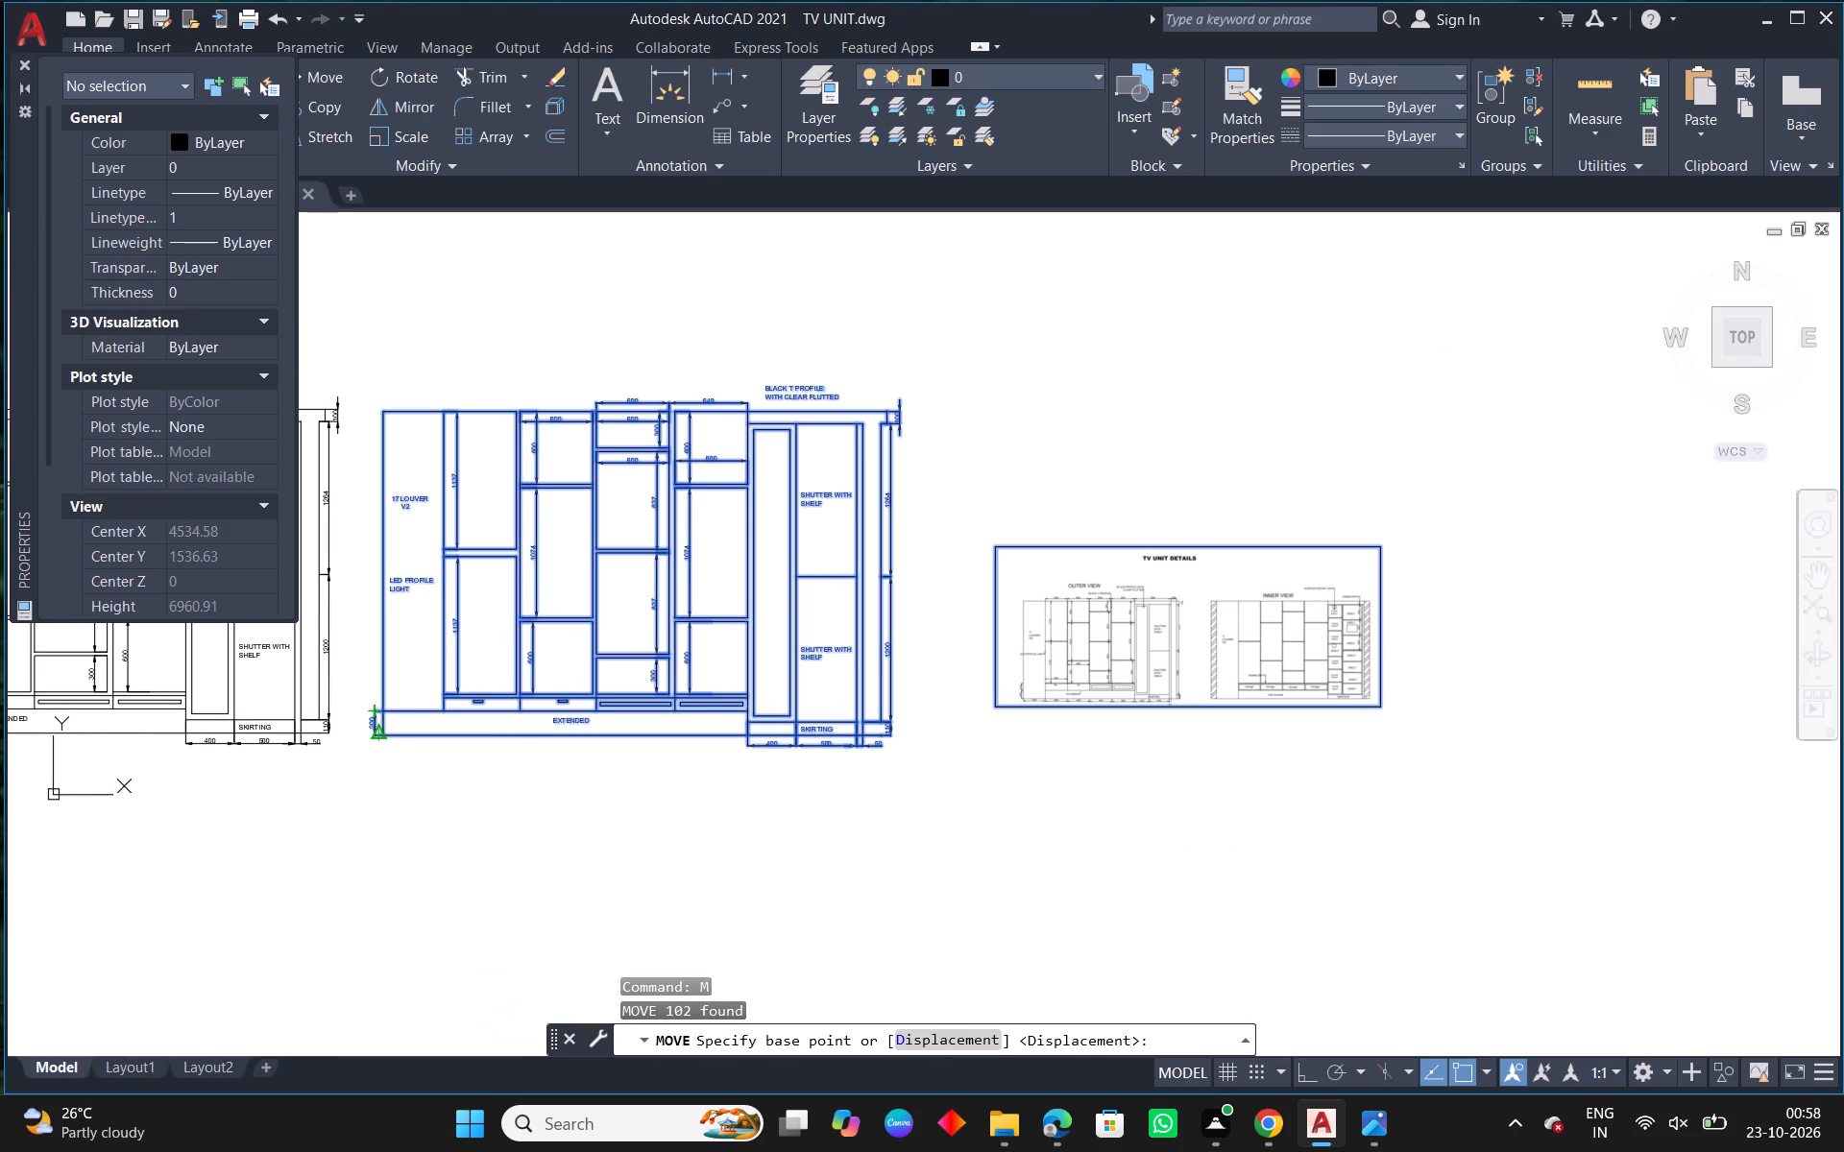
click(482, 746)
key(Escape)
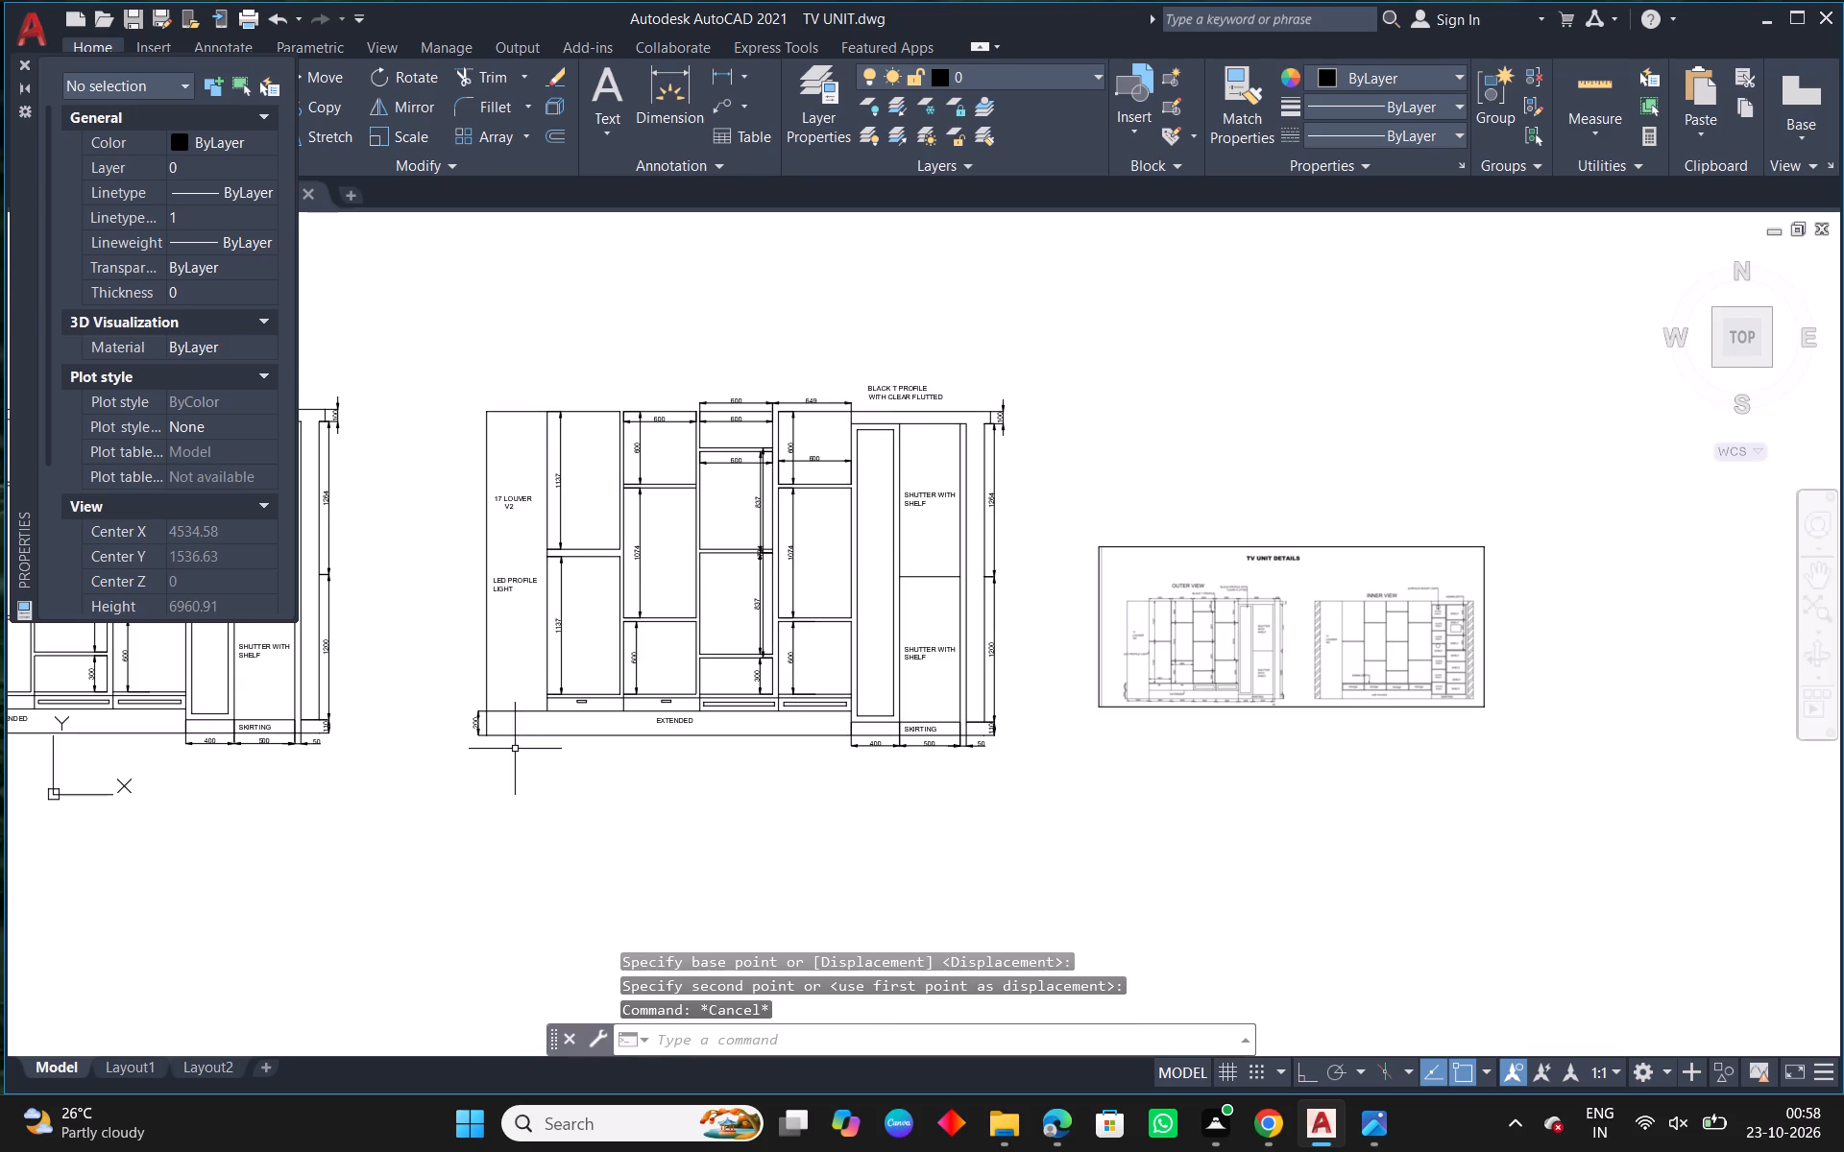
Offset the copied elevation's left edge line 150 outward to form the side wall strip.
middle_drag(473, 628, 477, 715)
text(O 150)
key(Return)
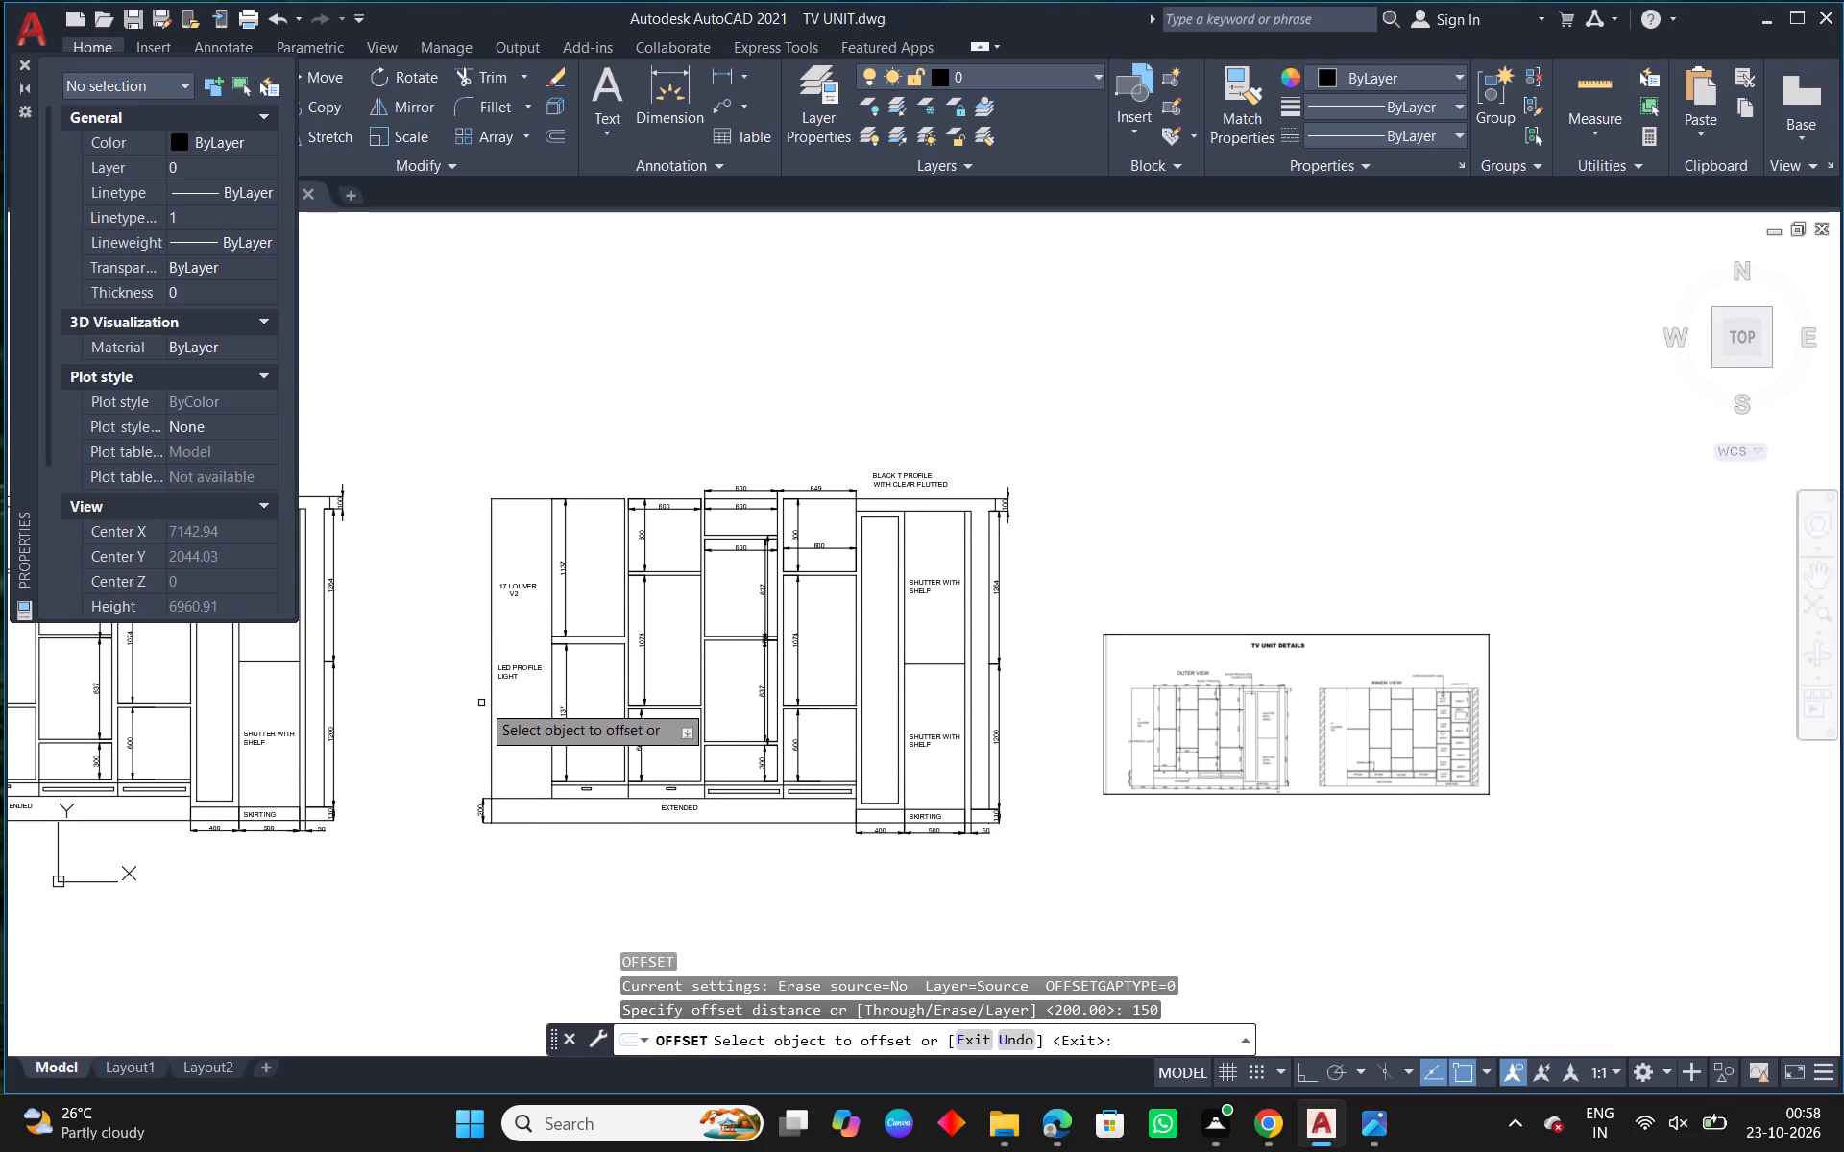
click(488, 731)
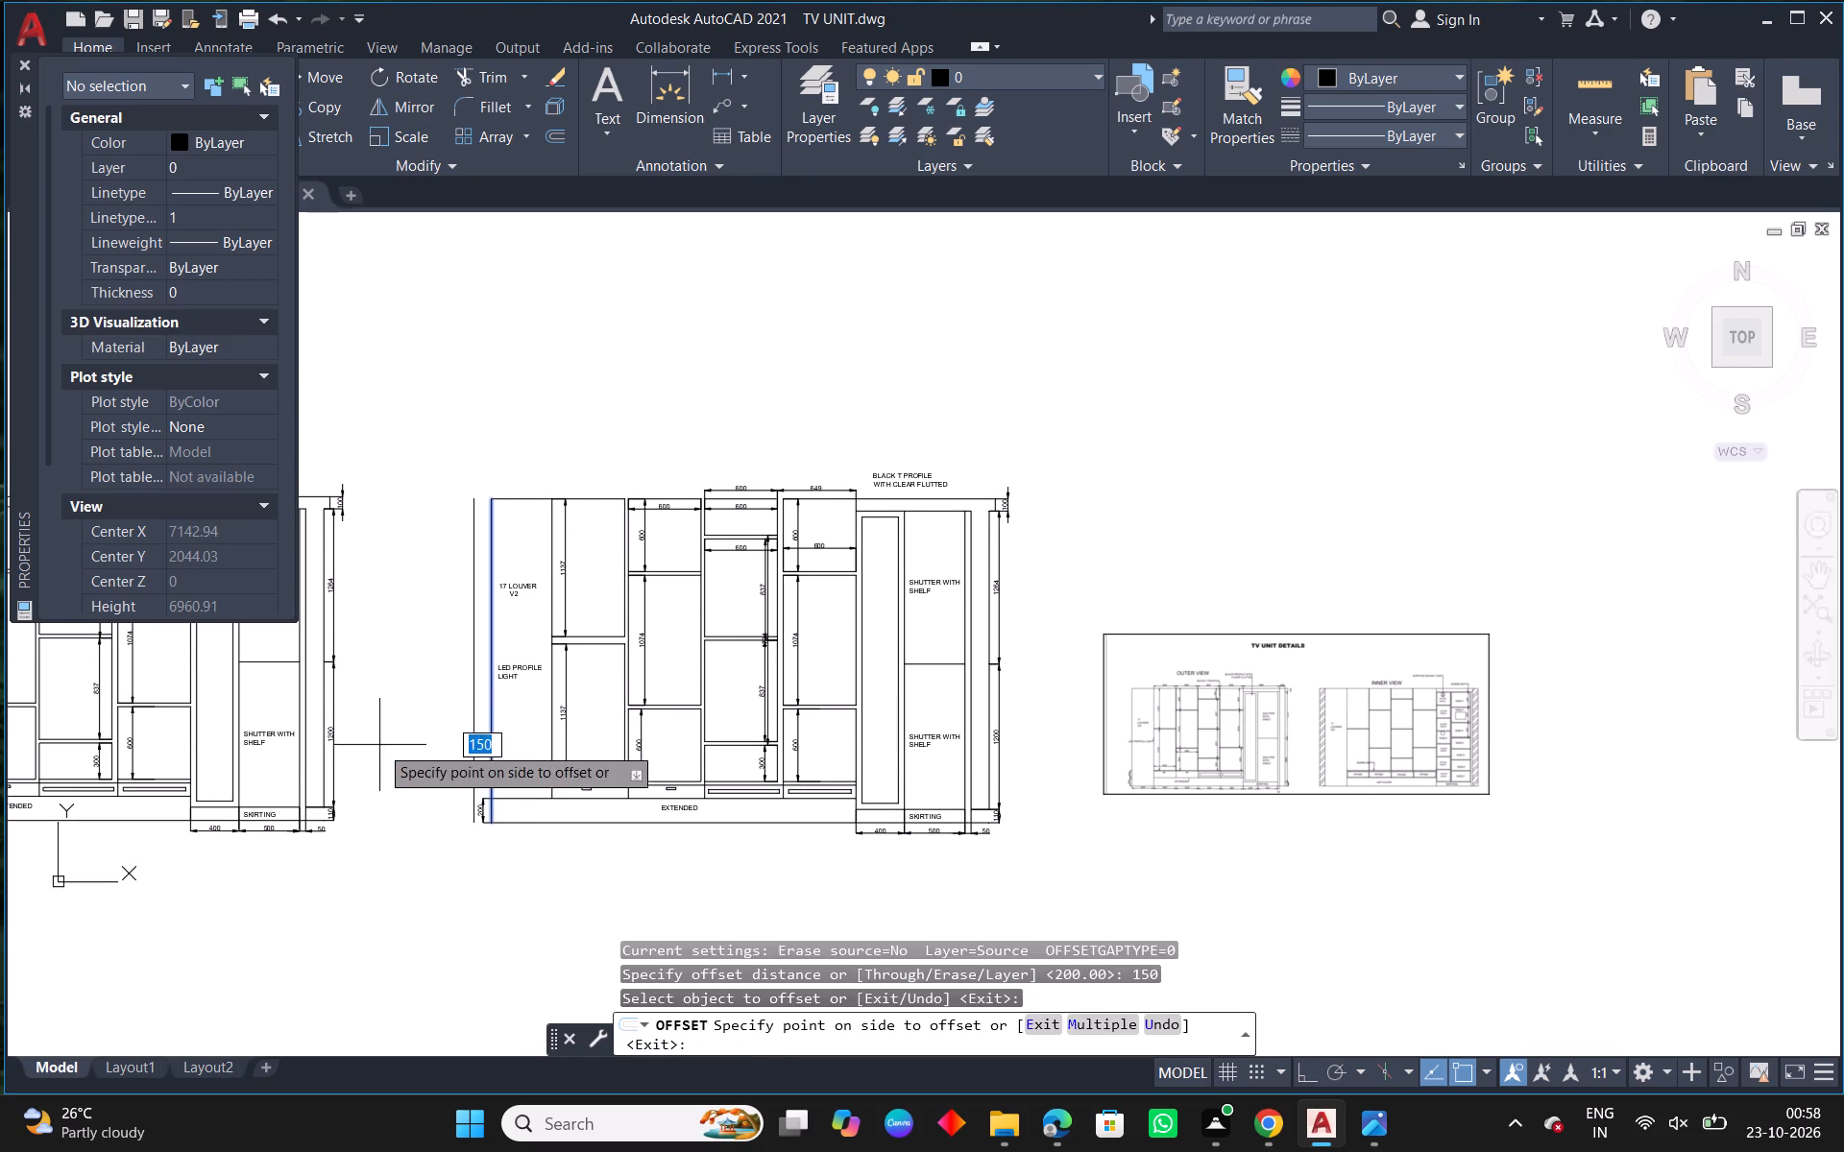
click(371, 746)
key(Escape)
Move the 200 dimension at the base clear of the new wall line and reattach both its extension origins to that line.
scroll(464, 826, up, 3)
click(527, 781)
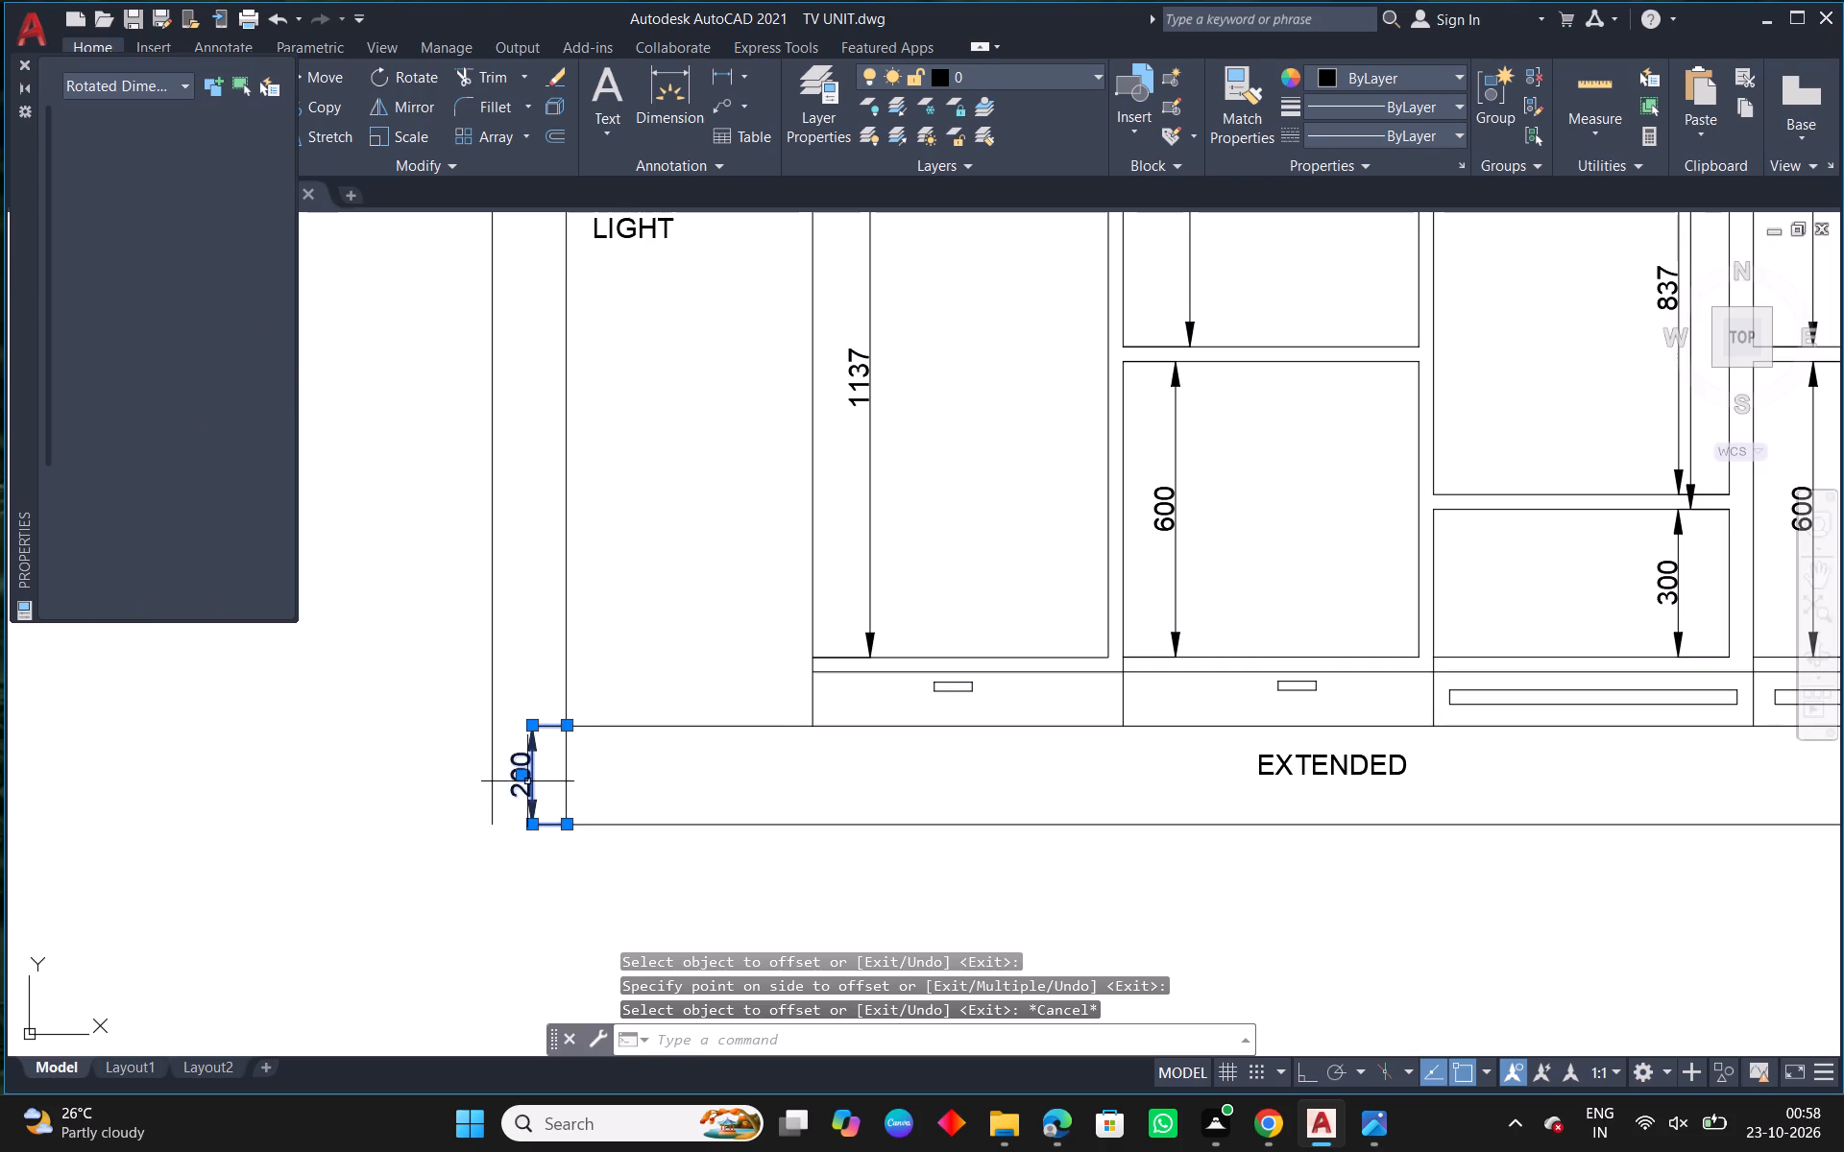
click(524, 779)
click(362, 760)
key(Escape)
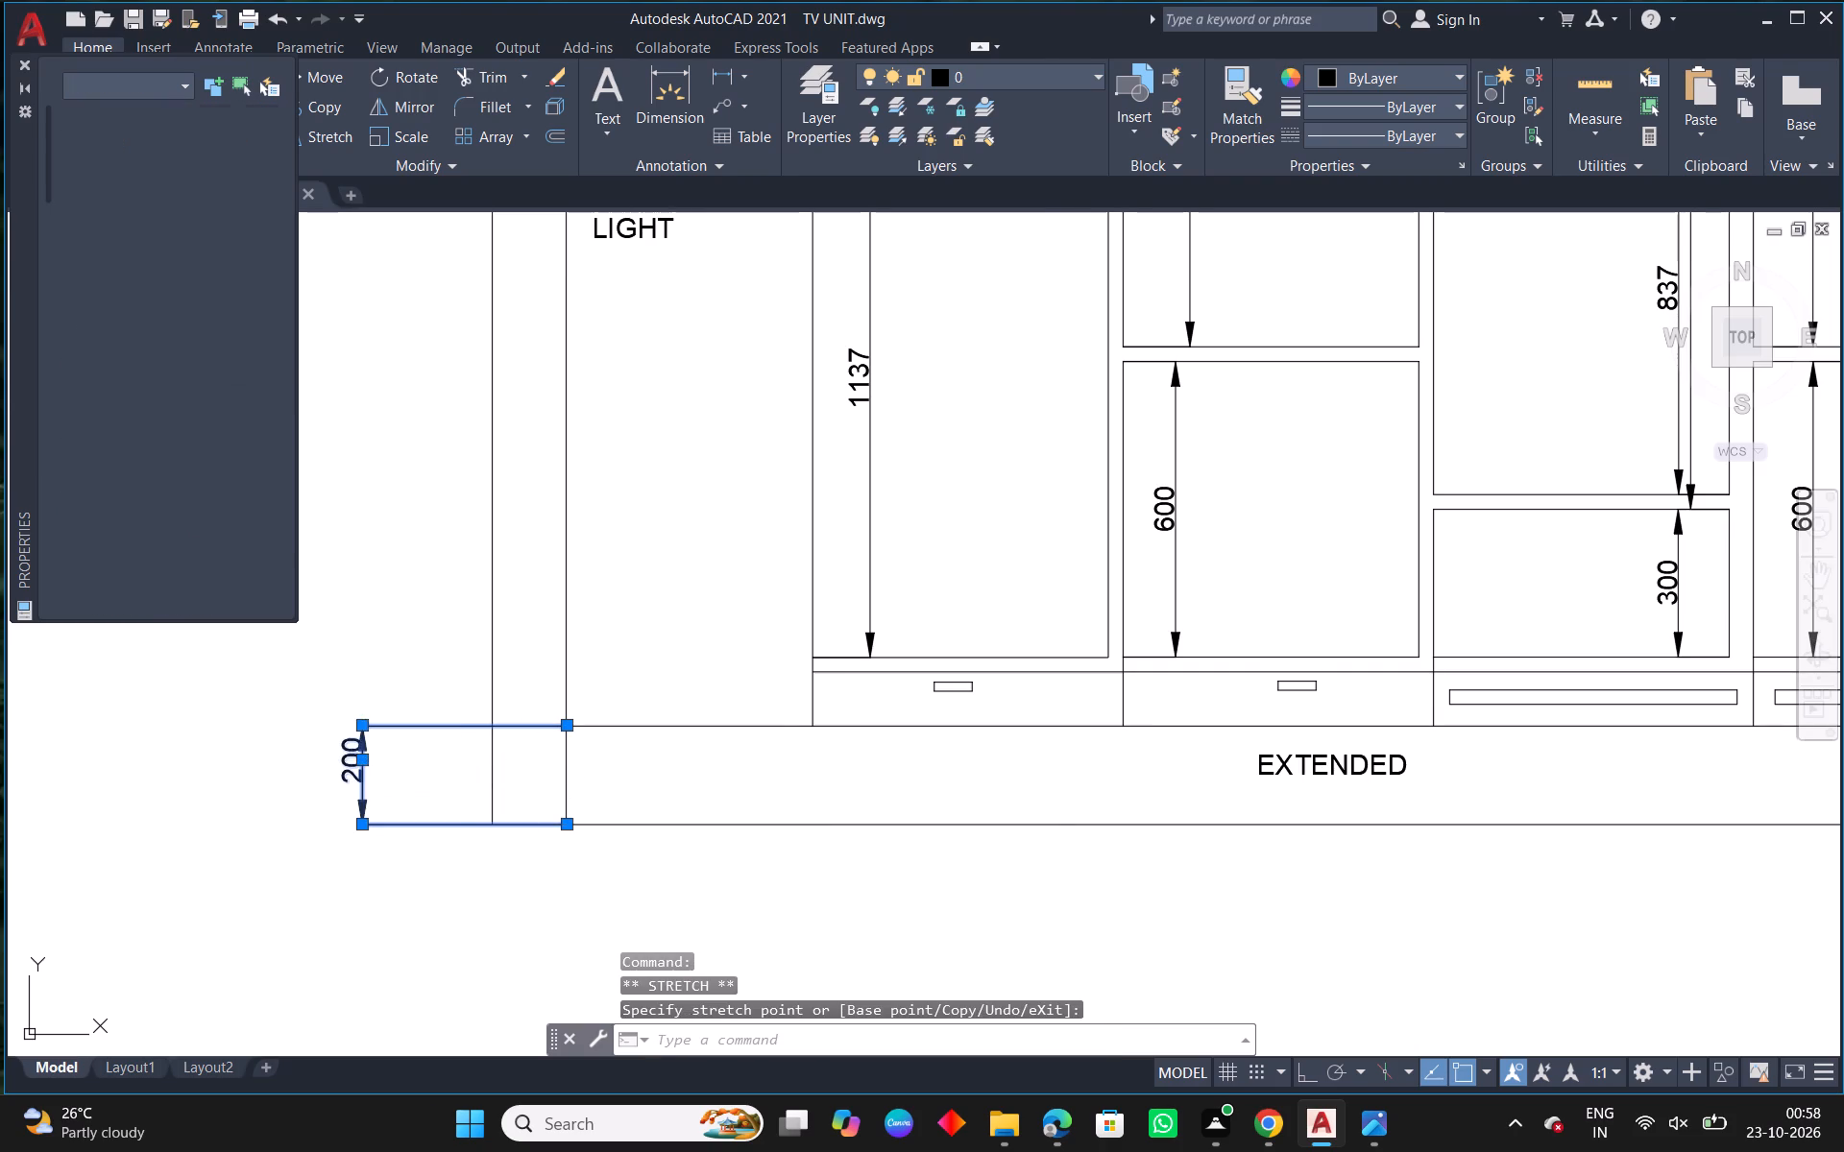
click(530, 726)
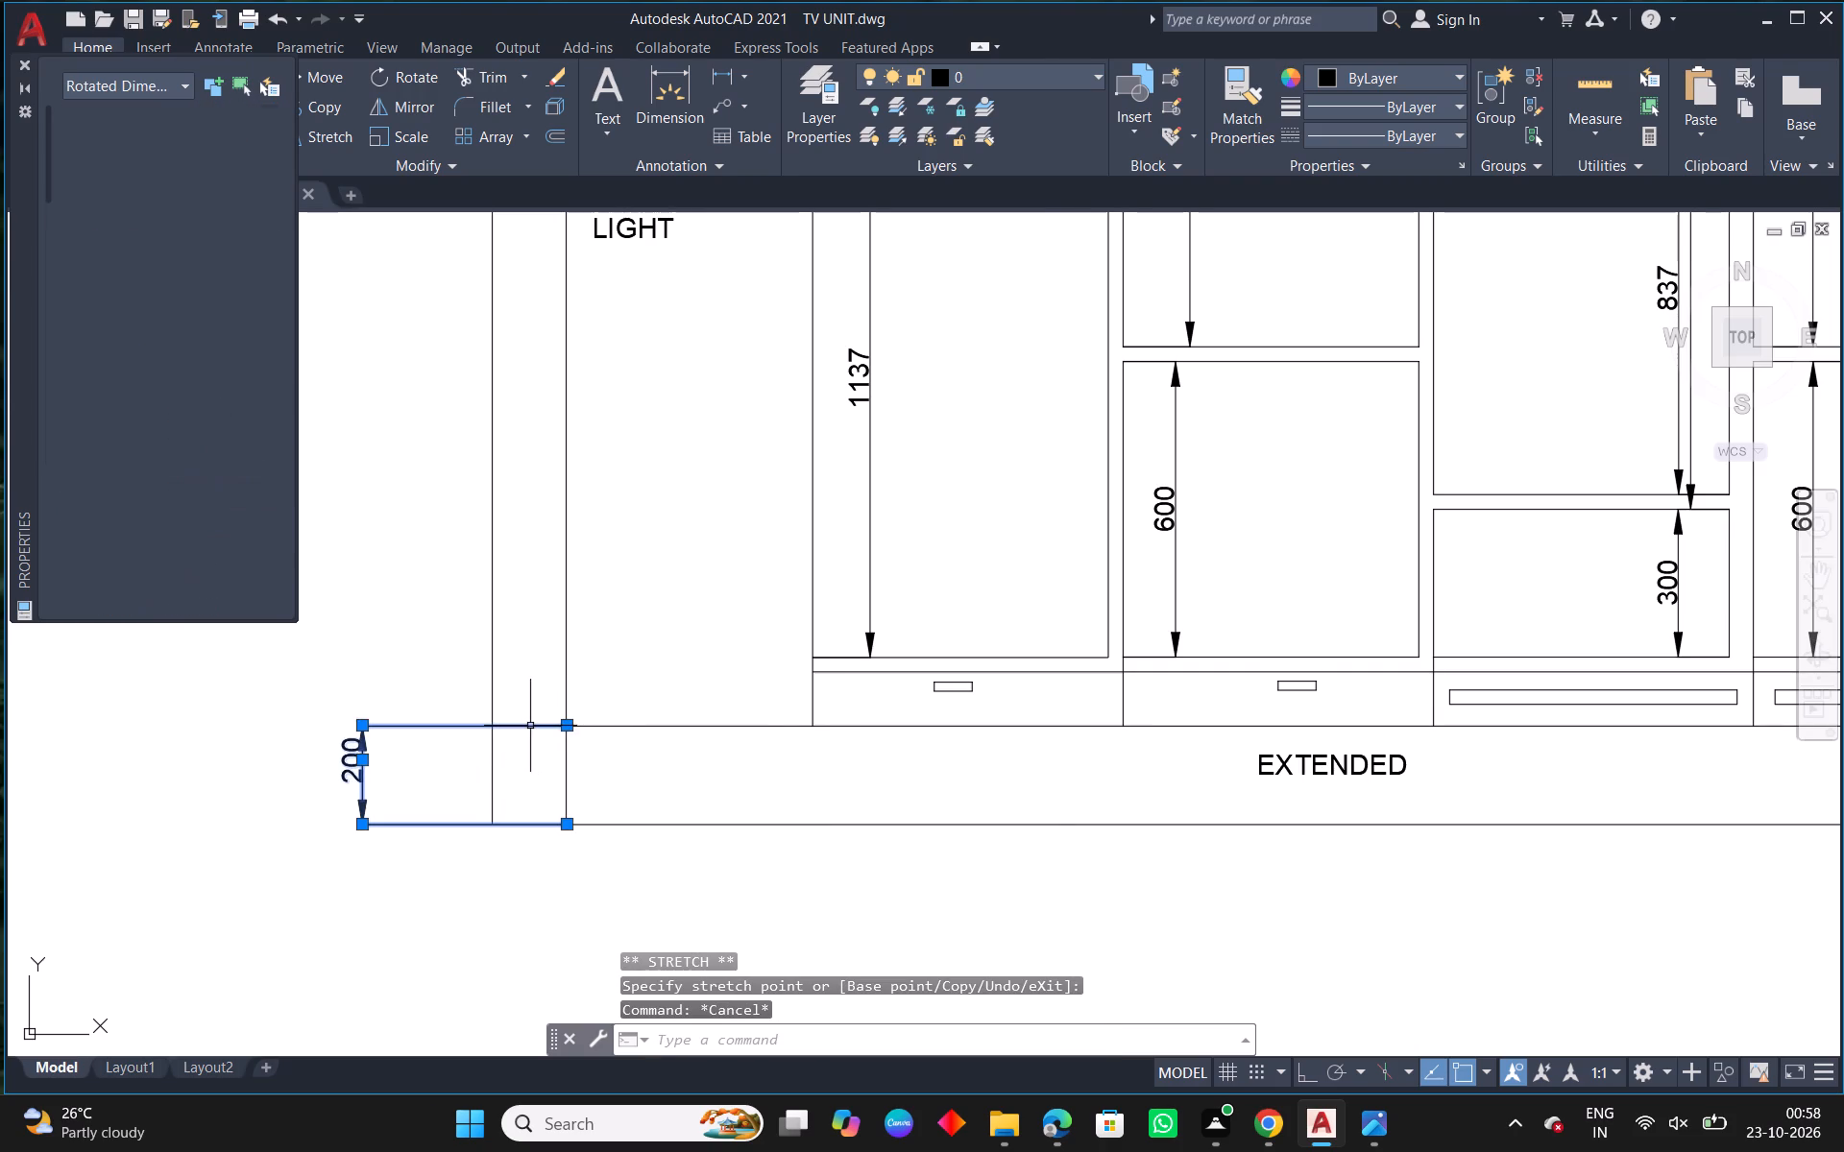
click(563, 723)
click(502, 724)
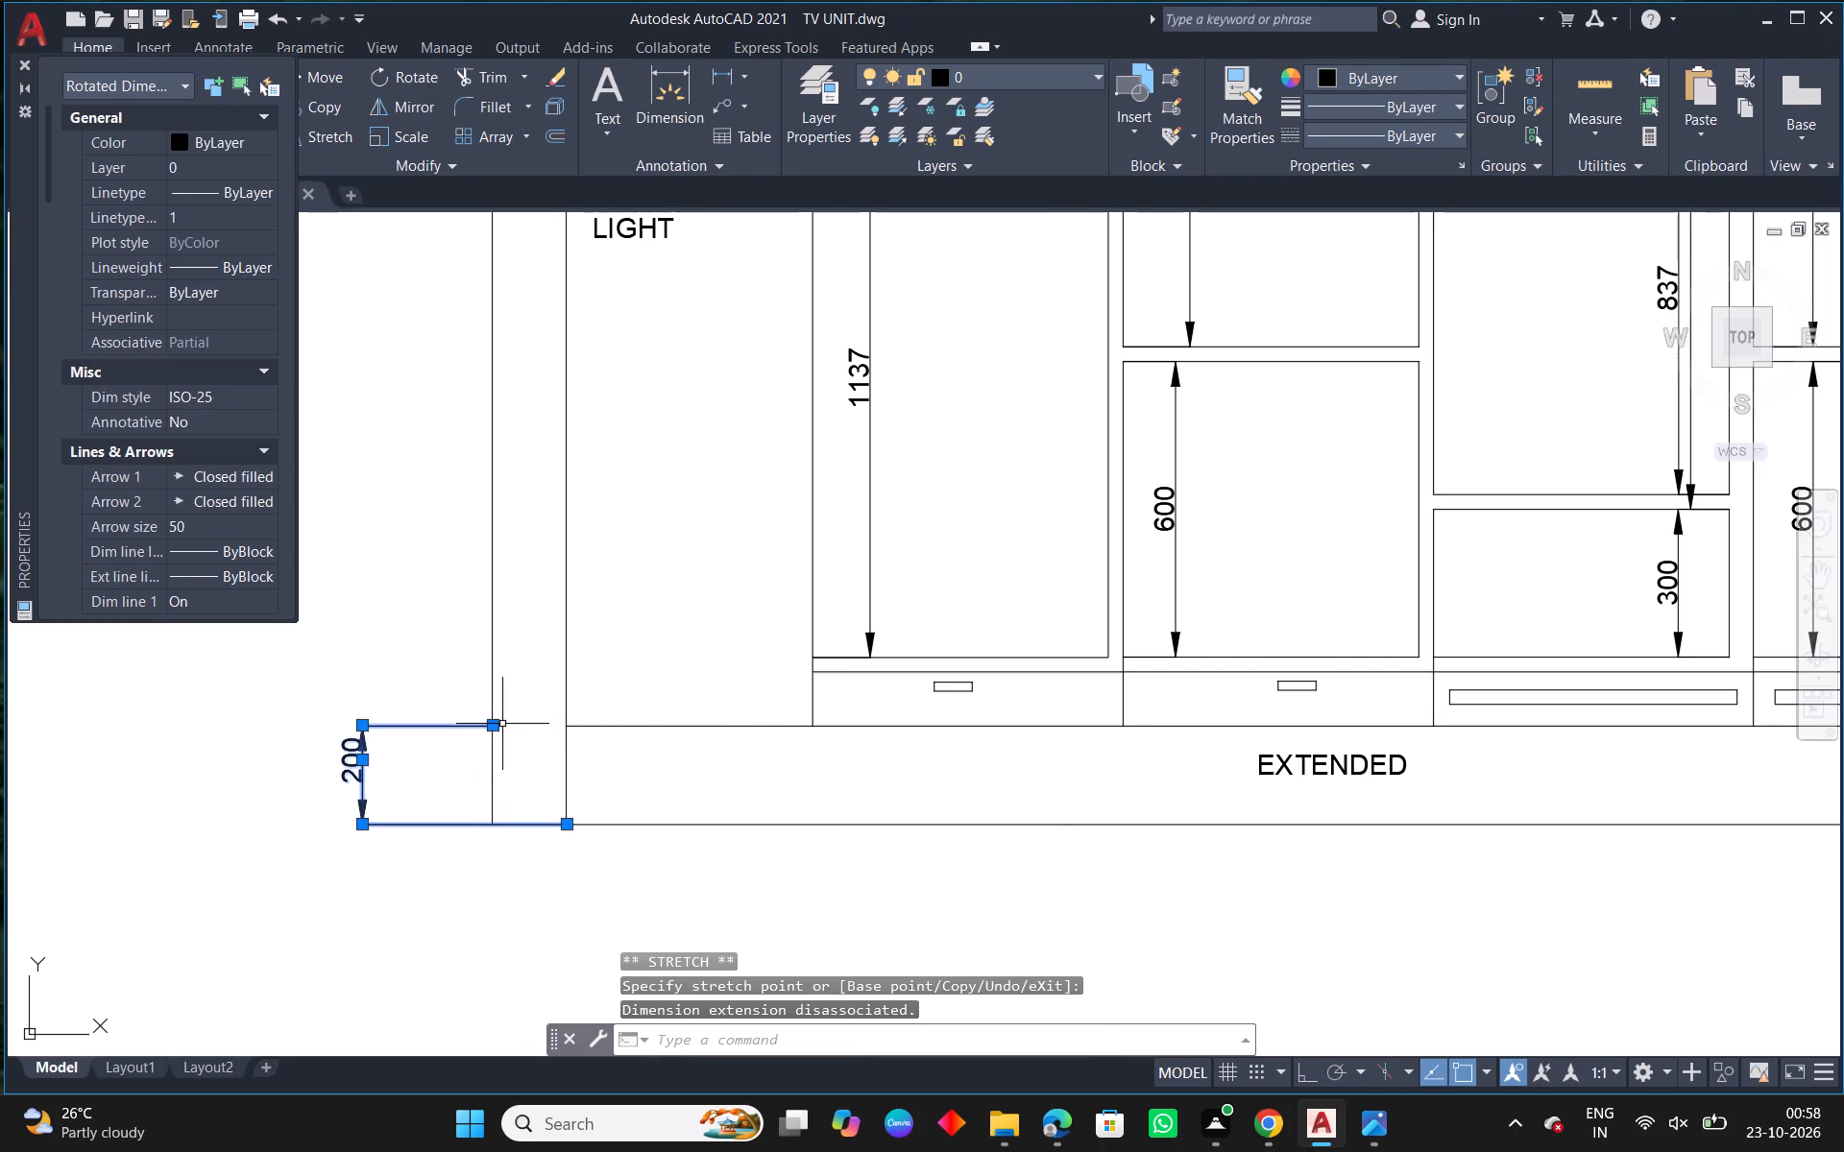
click(565, 821)
click(486, 823)
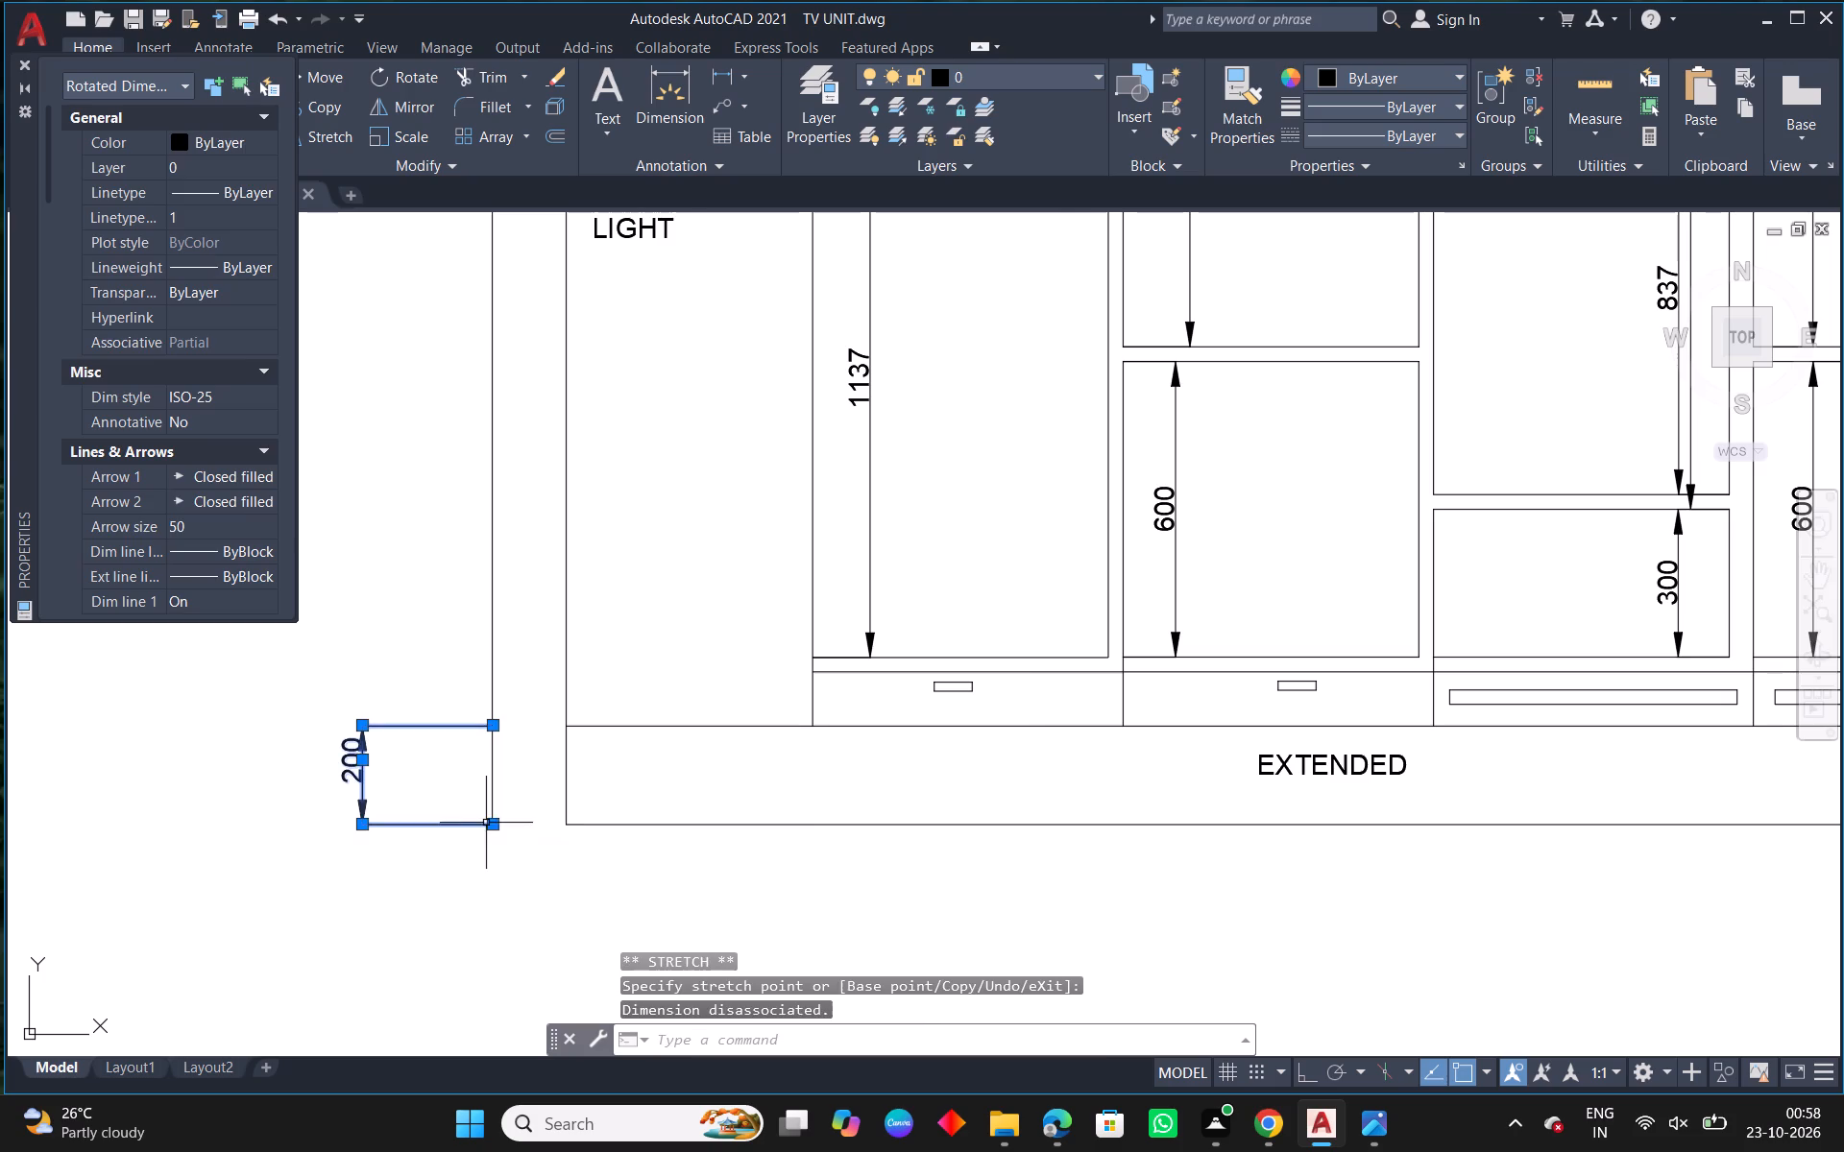
key(Escape)
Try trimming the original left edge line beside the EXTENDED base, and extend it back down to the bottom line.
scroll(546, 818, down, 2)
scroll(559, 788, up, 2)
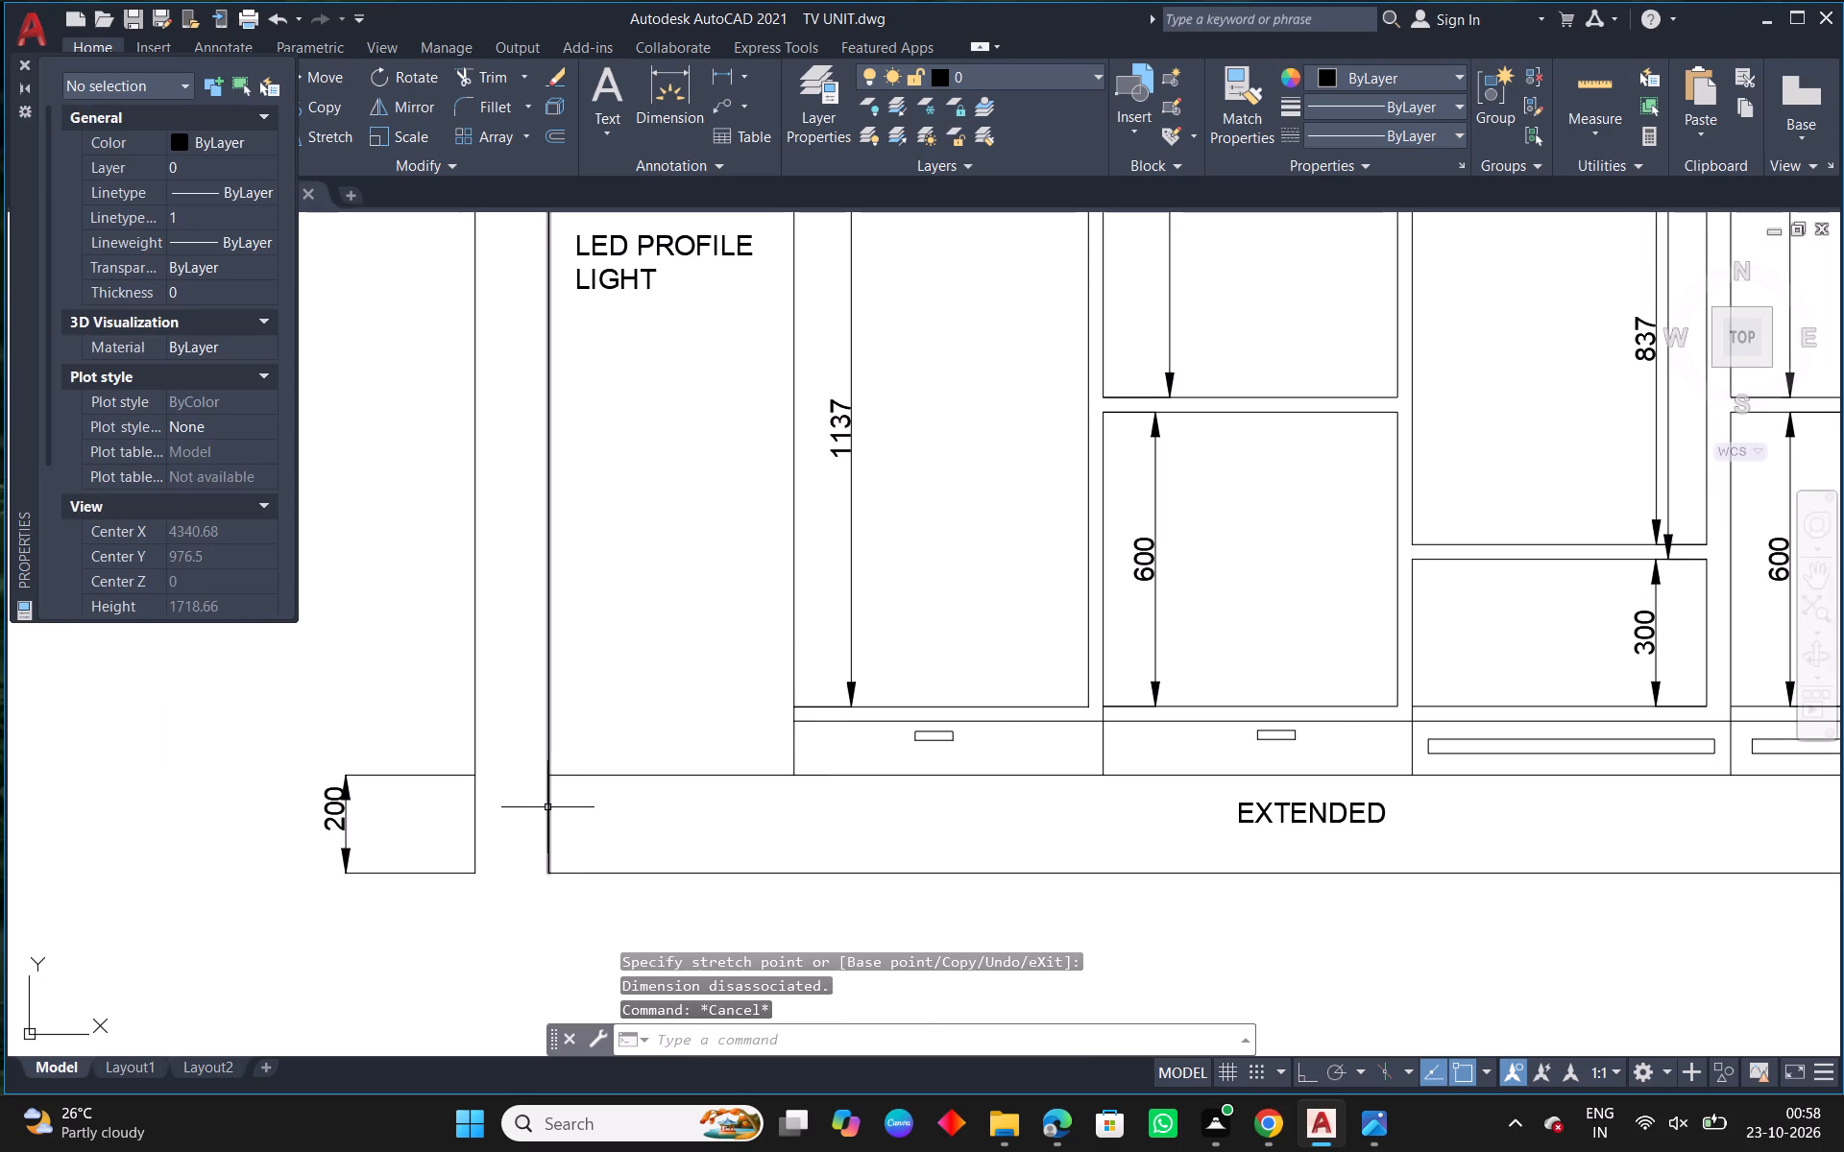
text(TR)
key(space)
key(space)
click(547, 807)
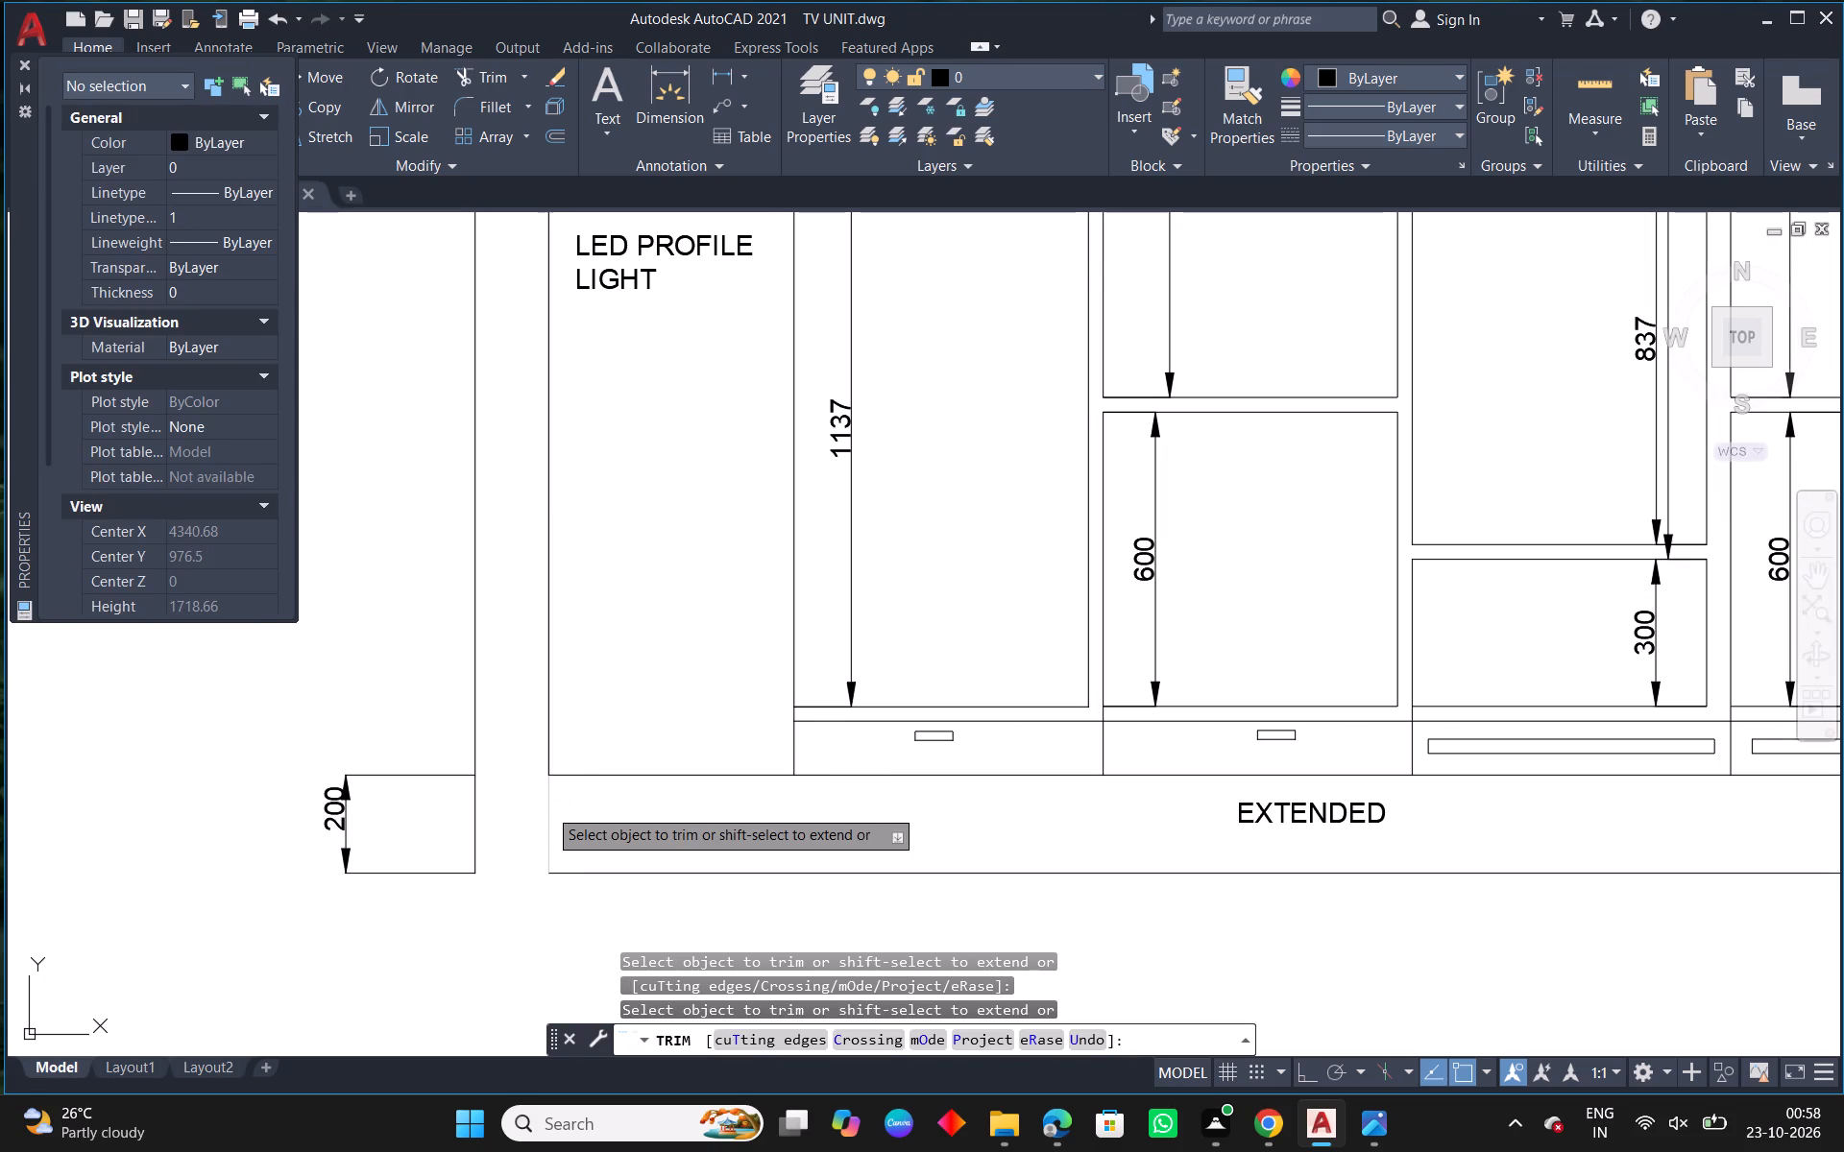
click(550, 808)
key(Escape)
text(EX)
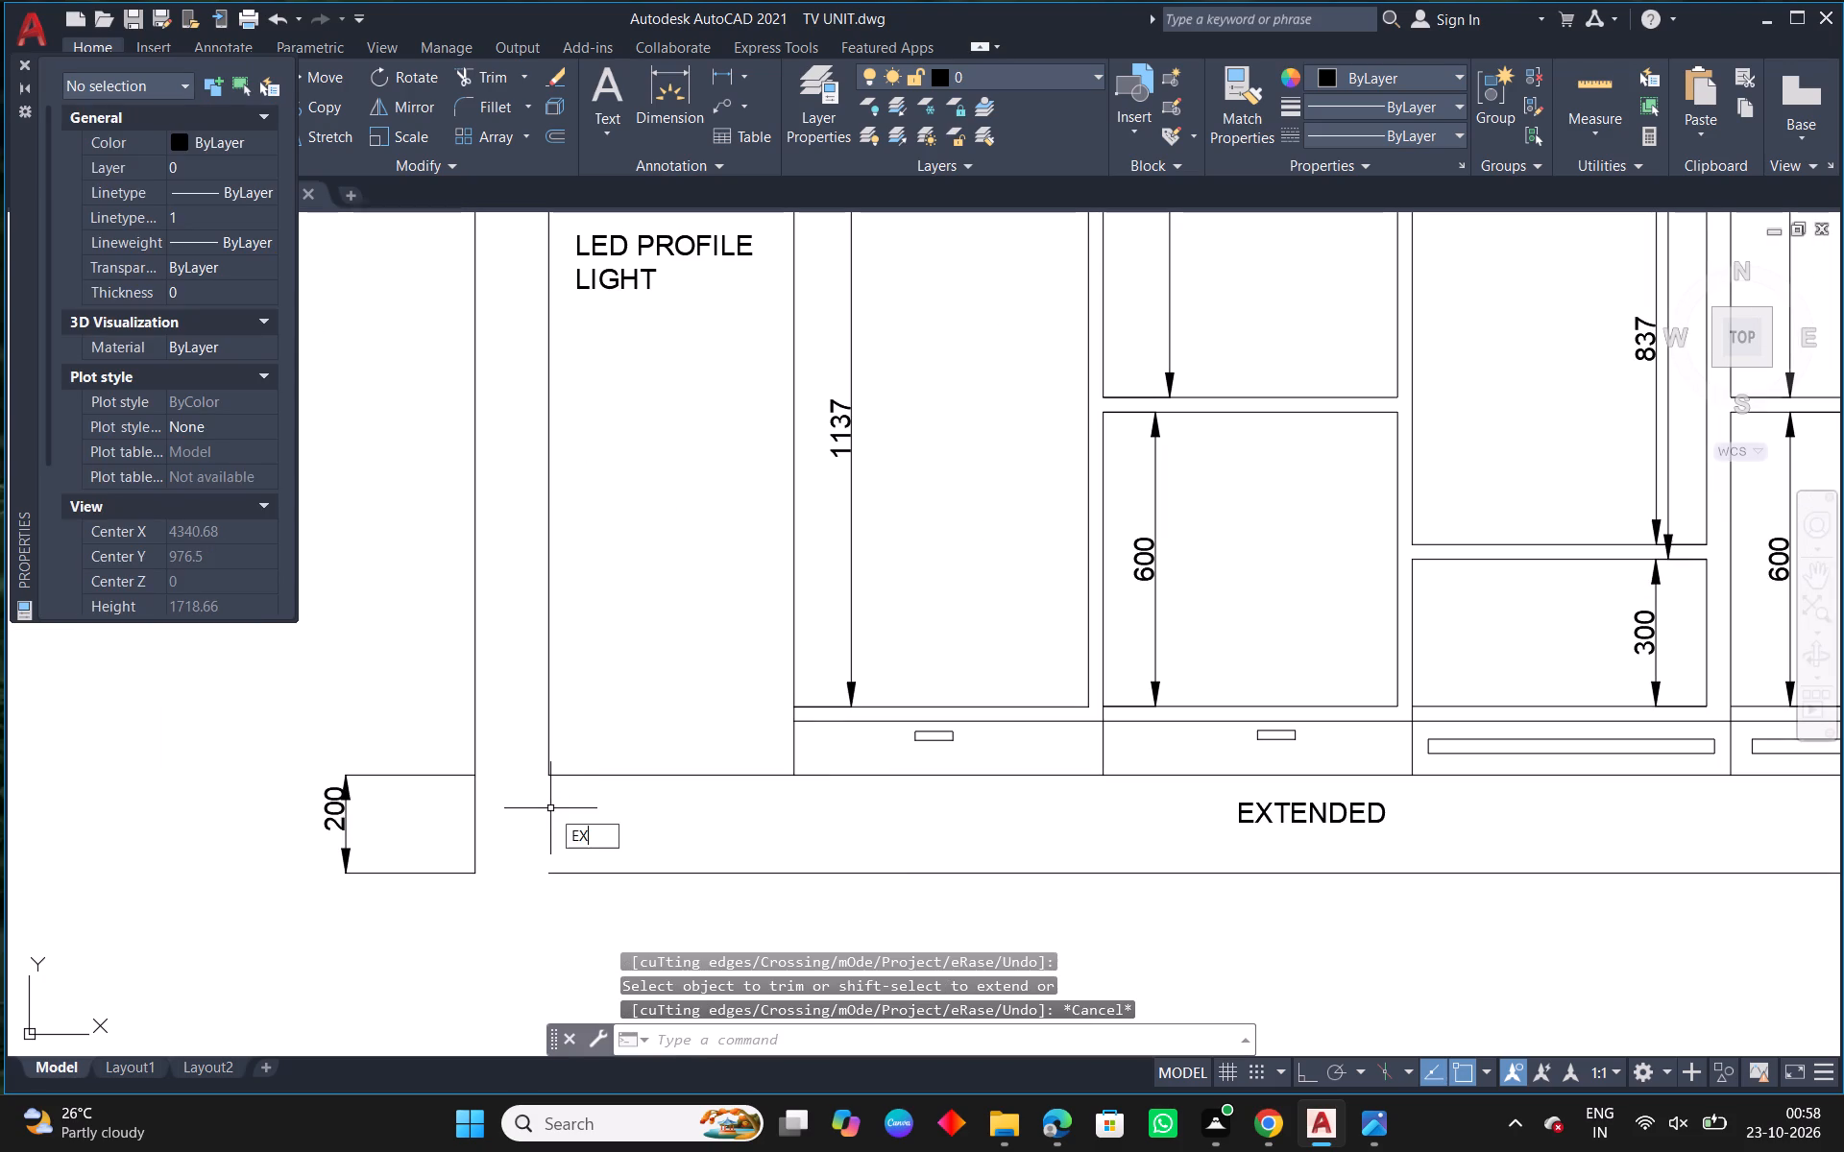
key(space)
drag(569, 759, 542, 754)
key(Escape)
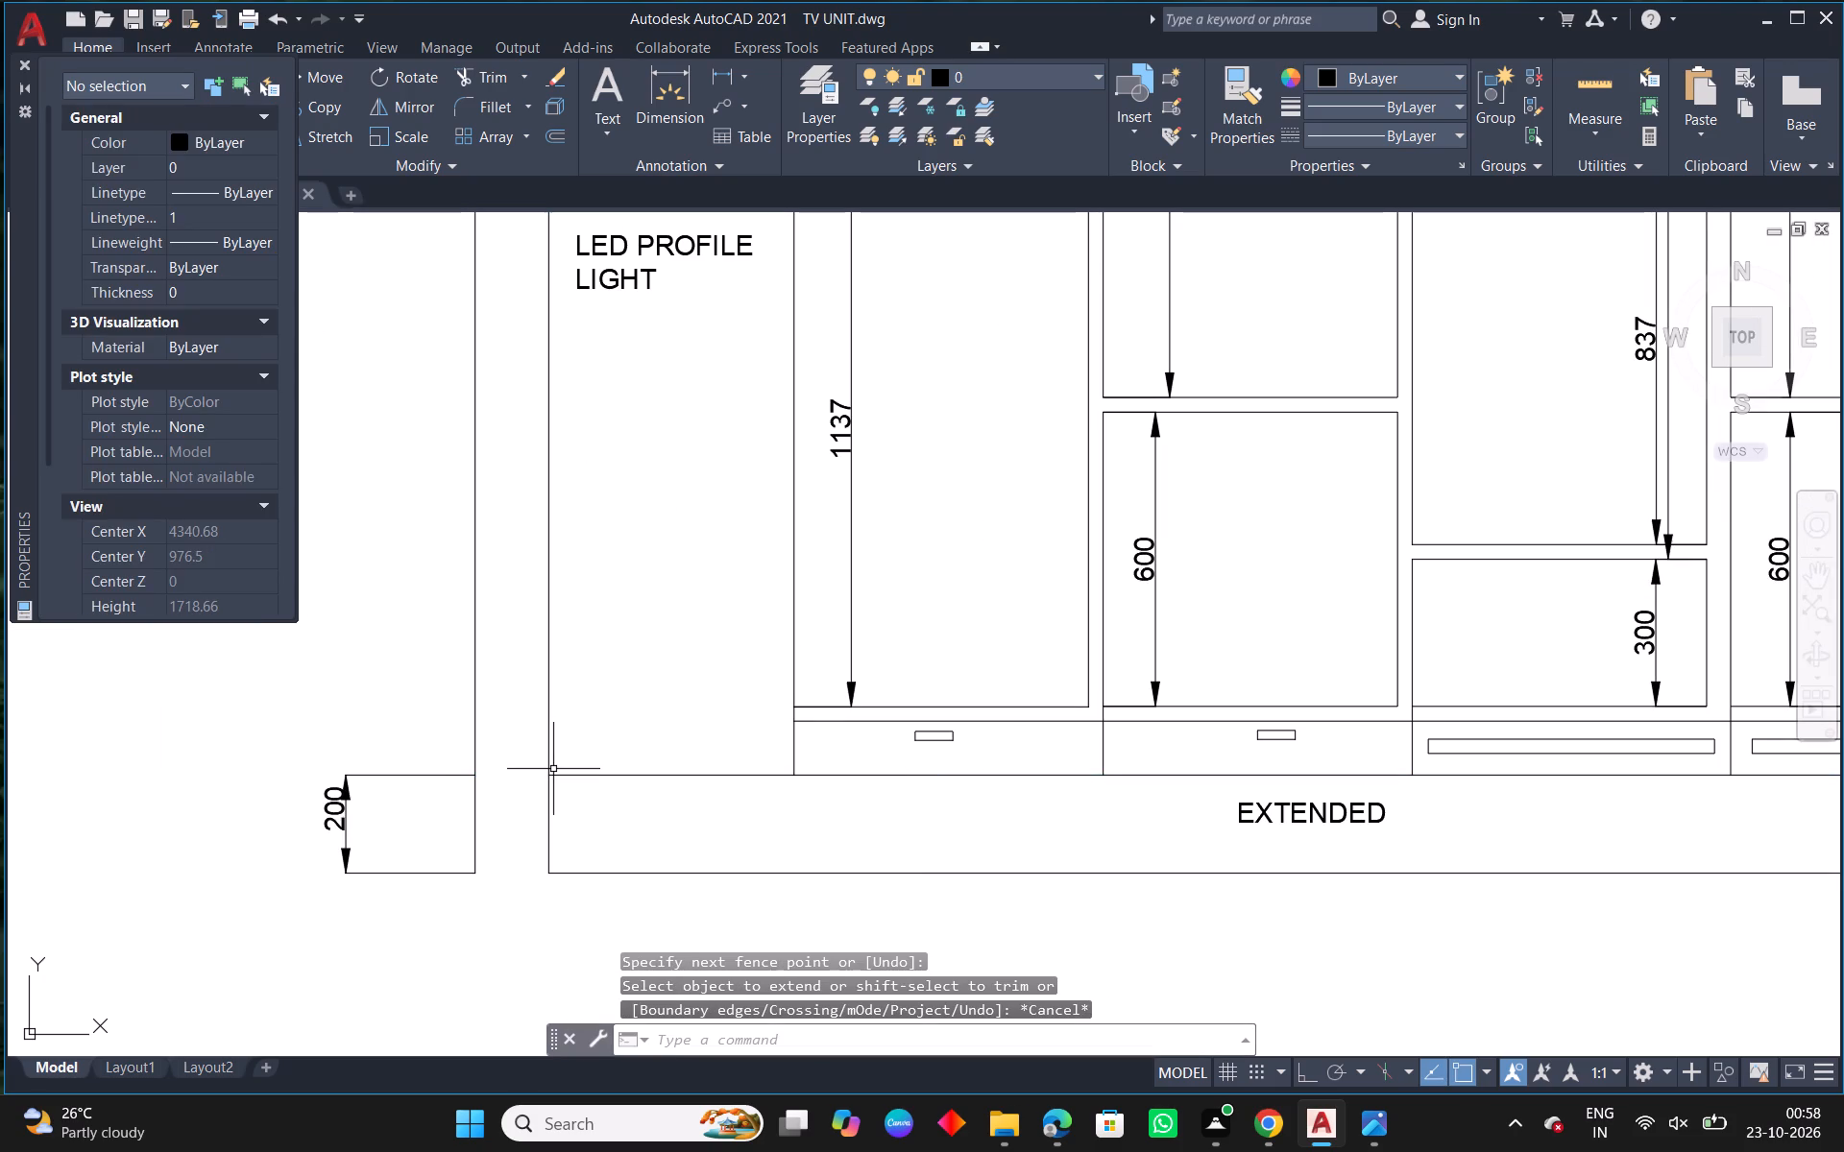
Fillet the elevation's bottom and top lines to the offset wall line with radius 0, closing both corners of the strip.
text(F)
key(space)
click(569, 872)
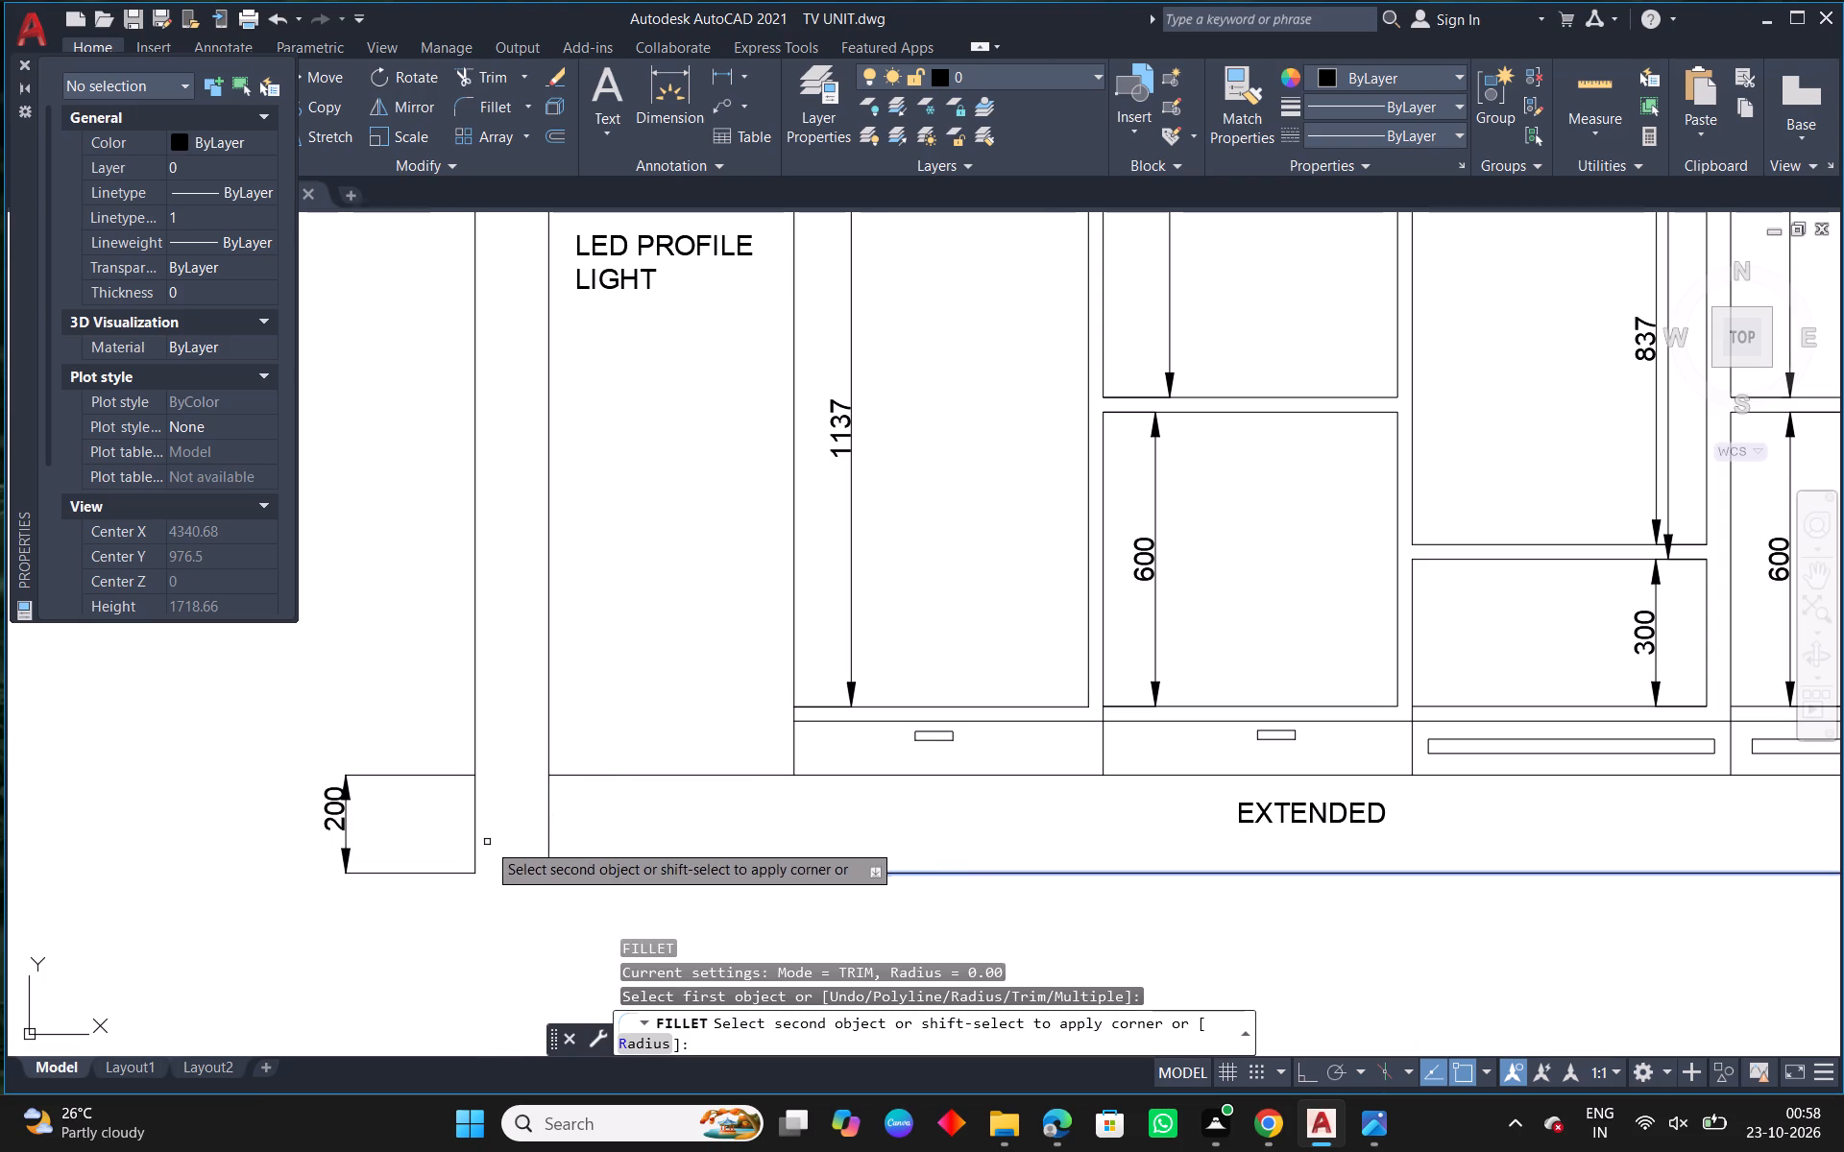
click(476, 847)
scroll(552, 852, down, 3)
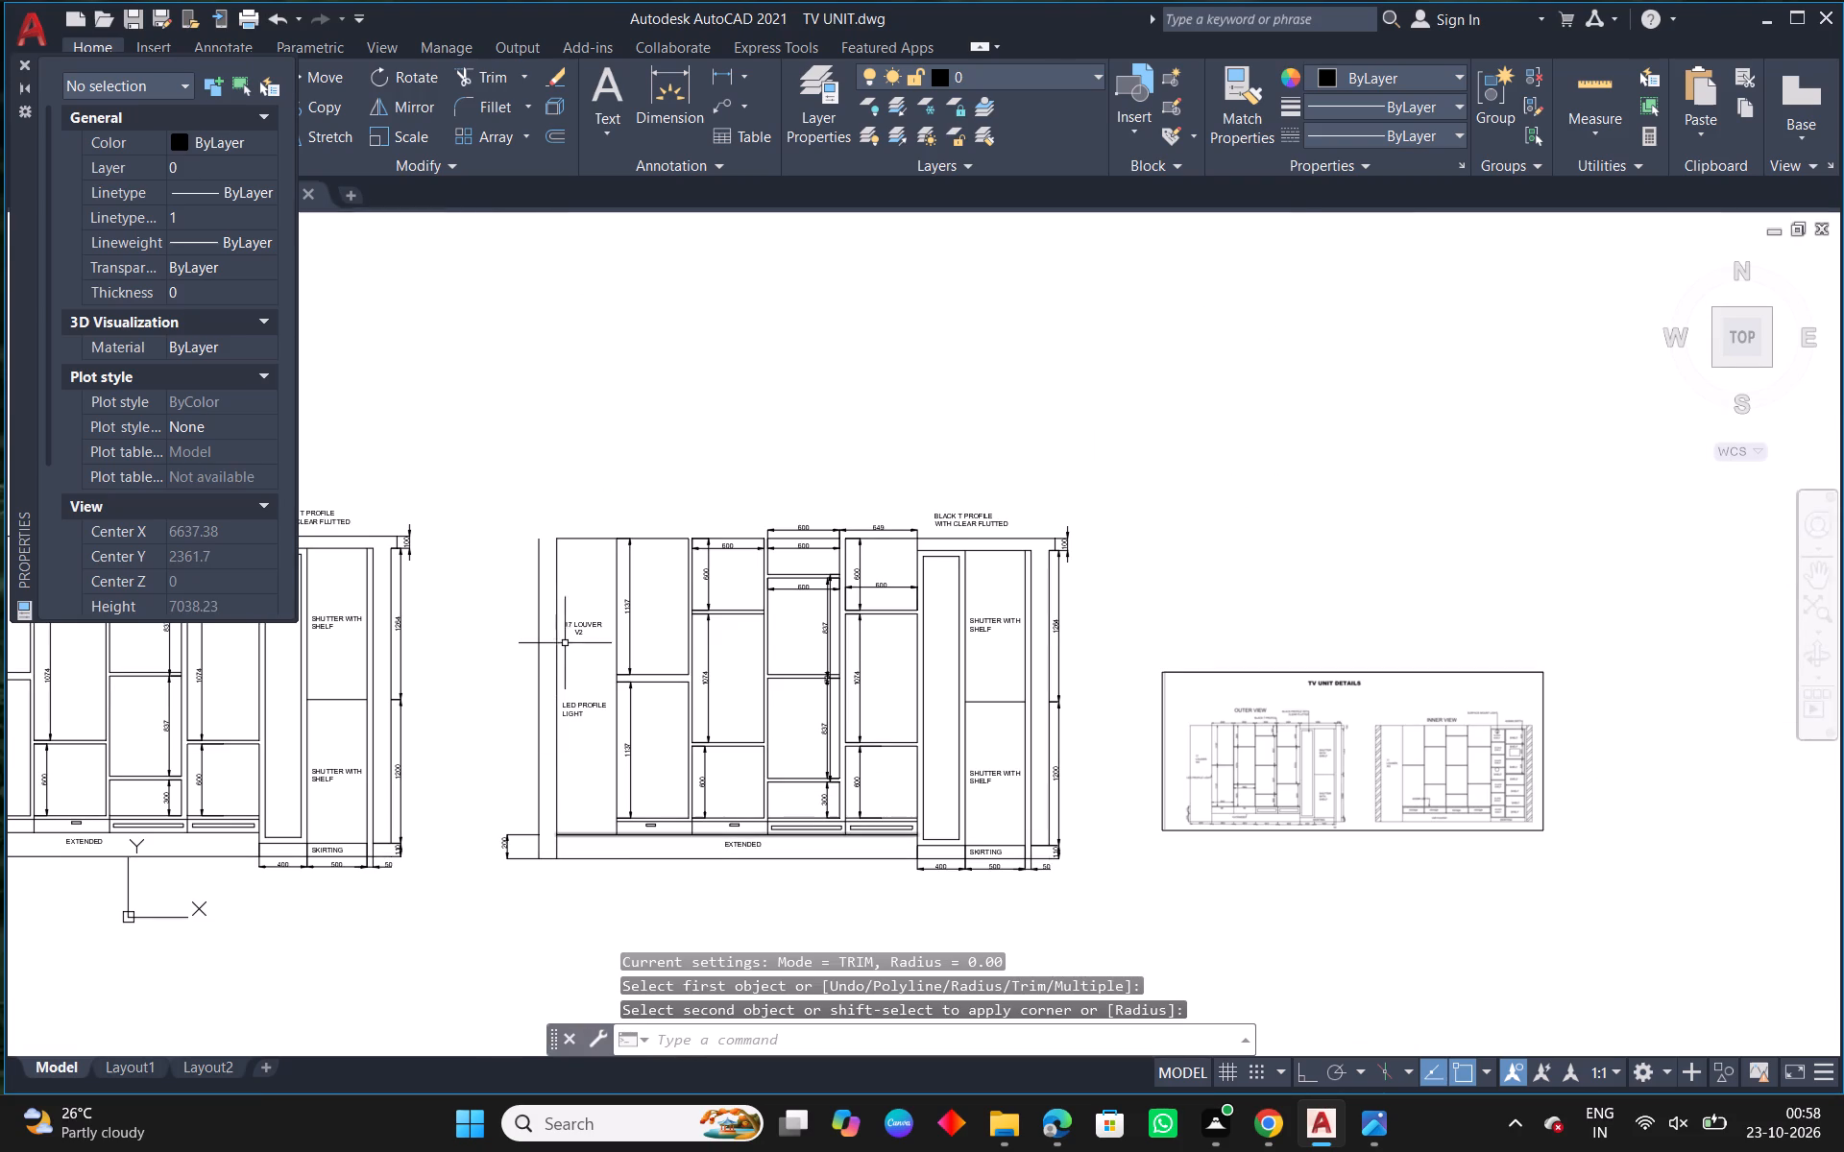
scroll(557, 536, up, 1)
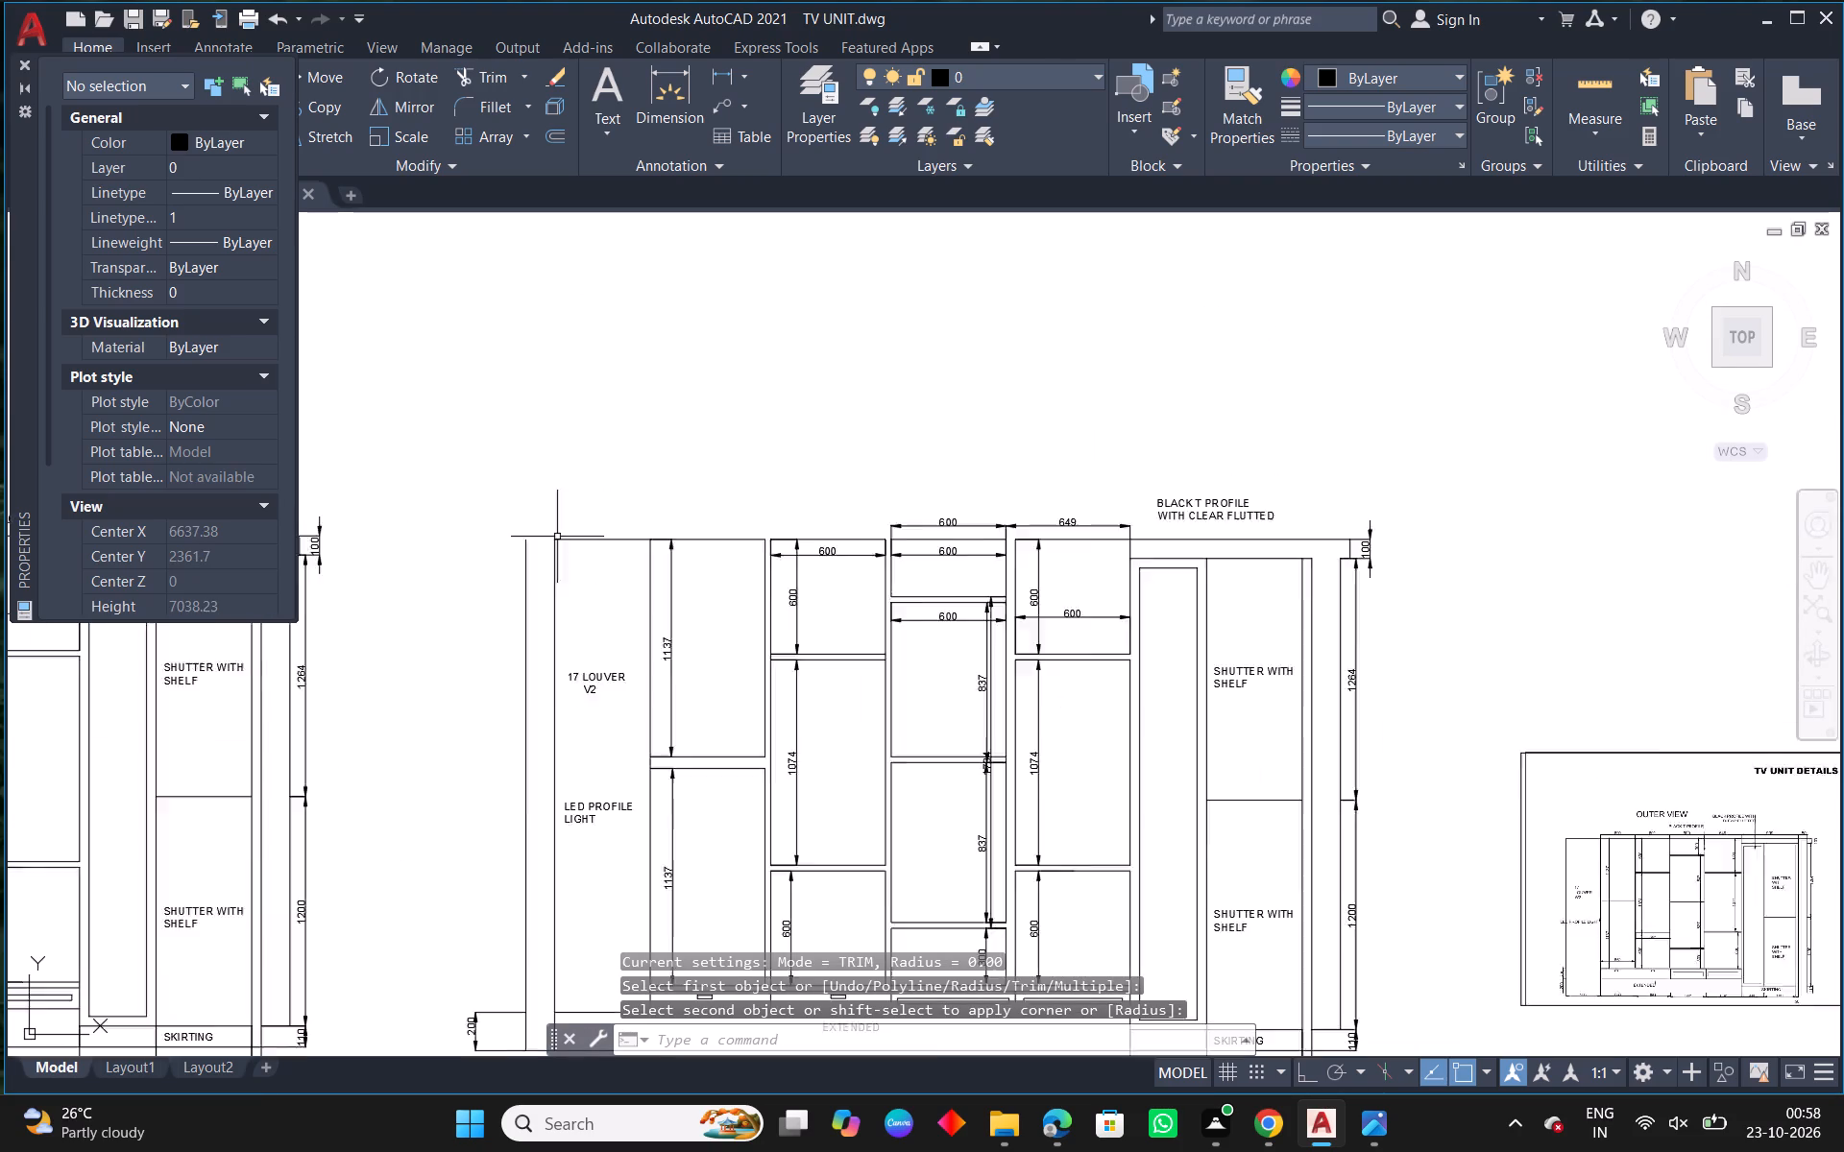
scroll(558, 539, up, 1)
click(22, 69)
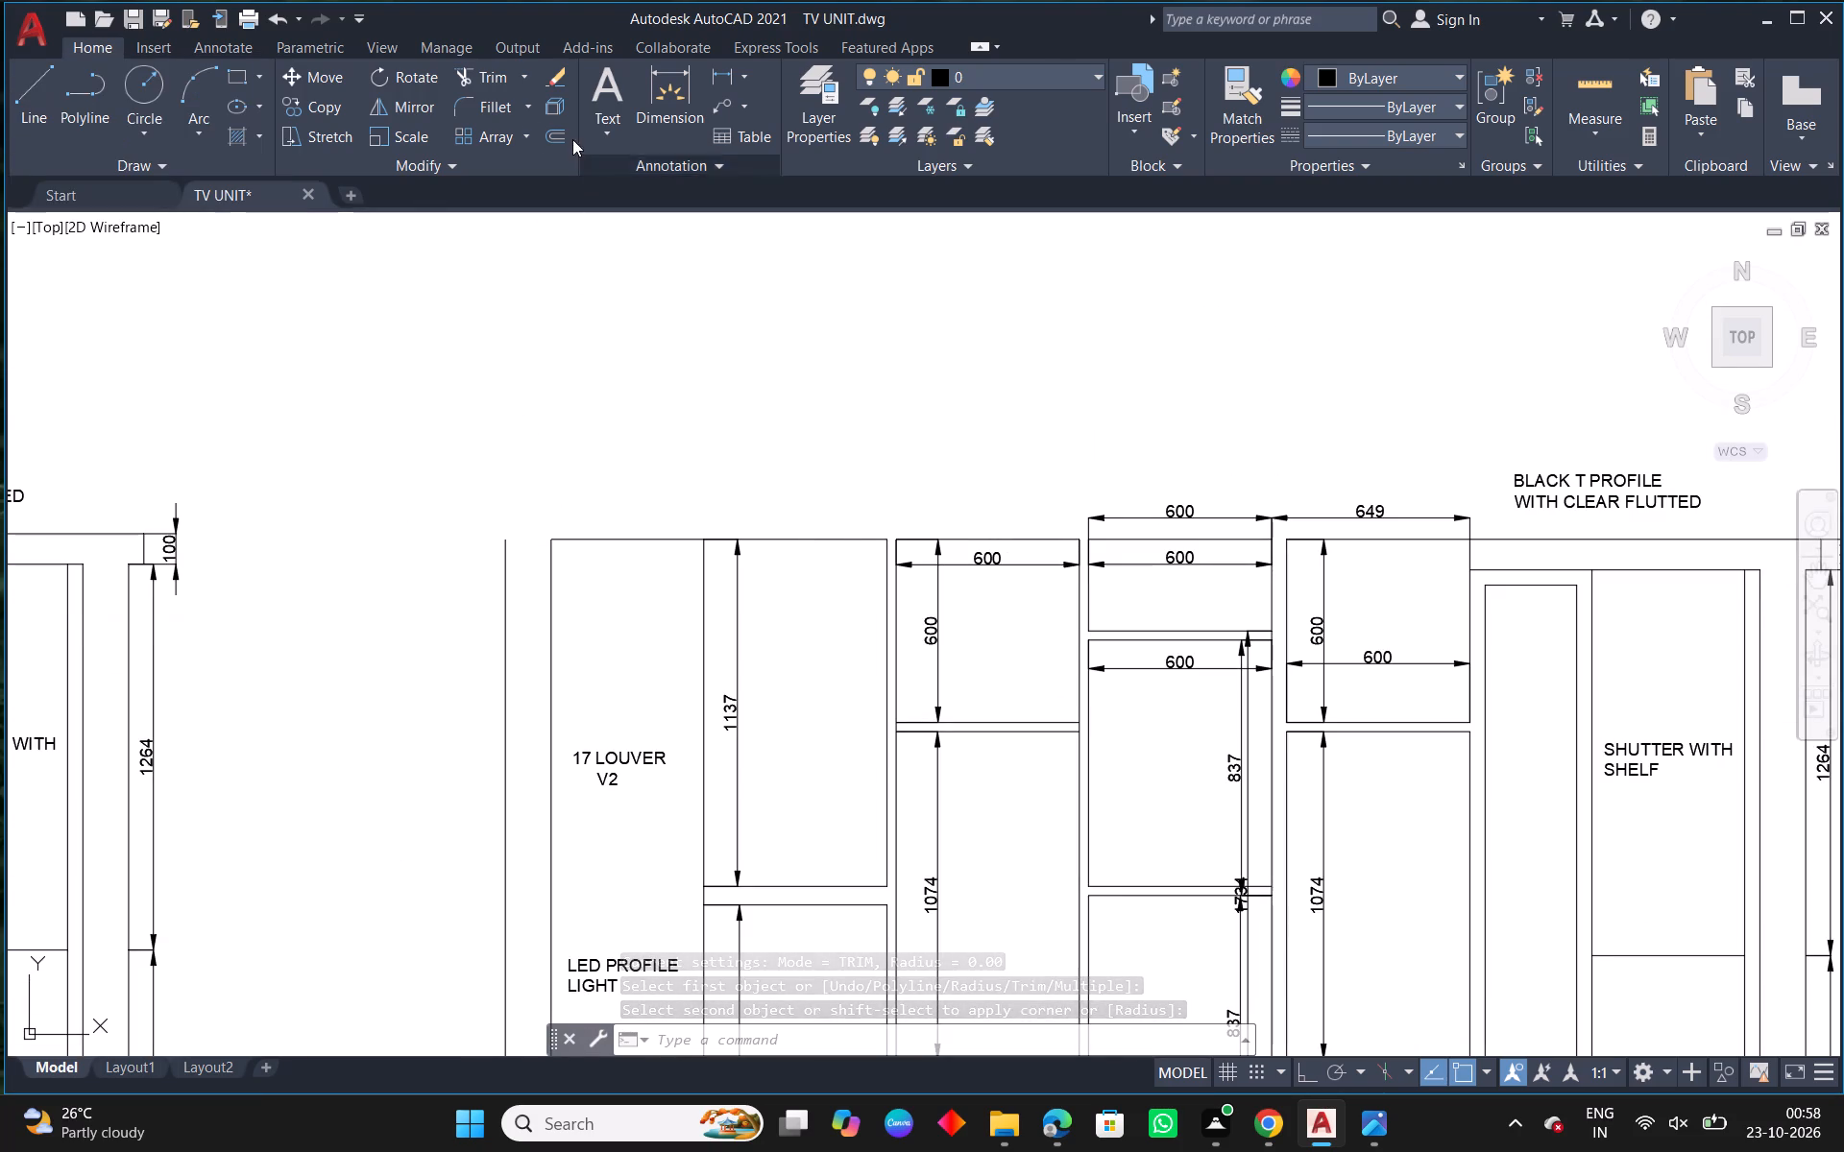
click(501, 105)
click(508, 611)
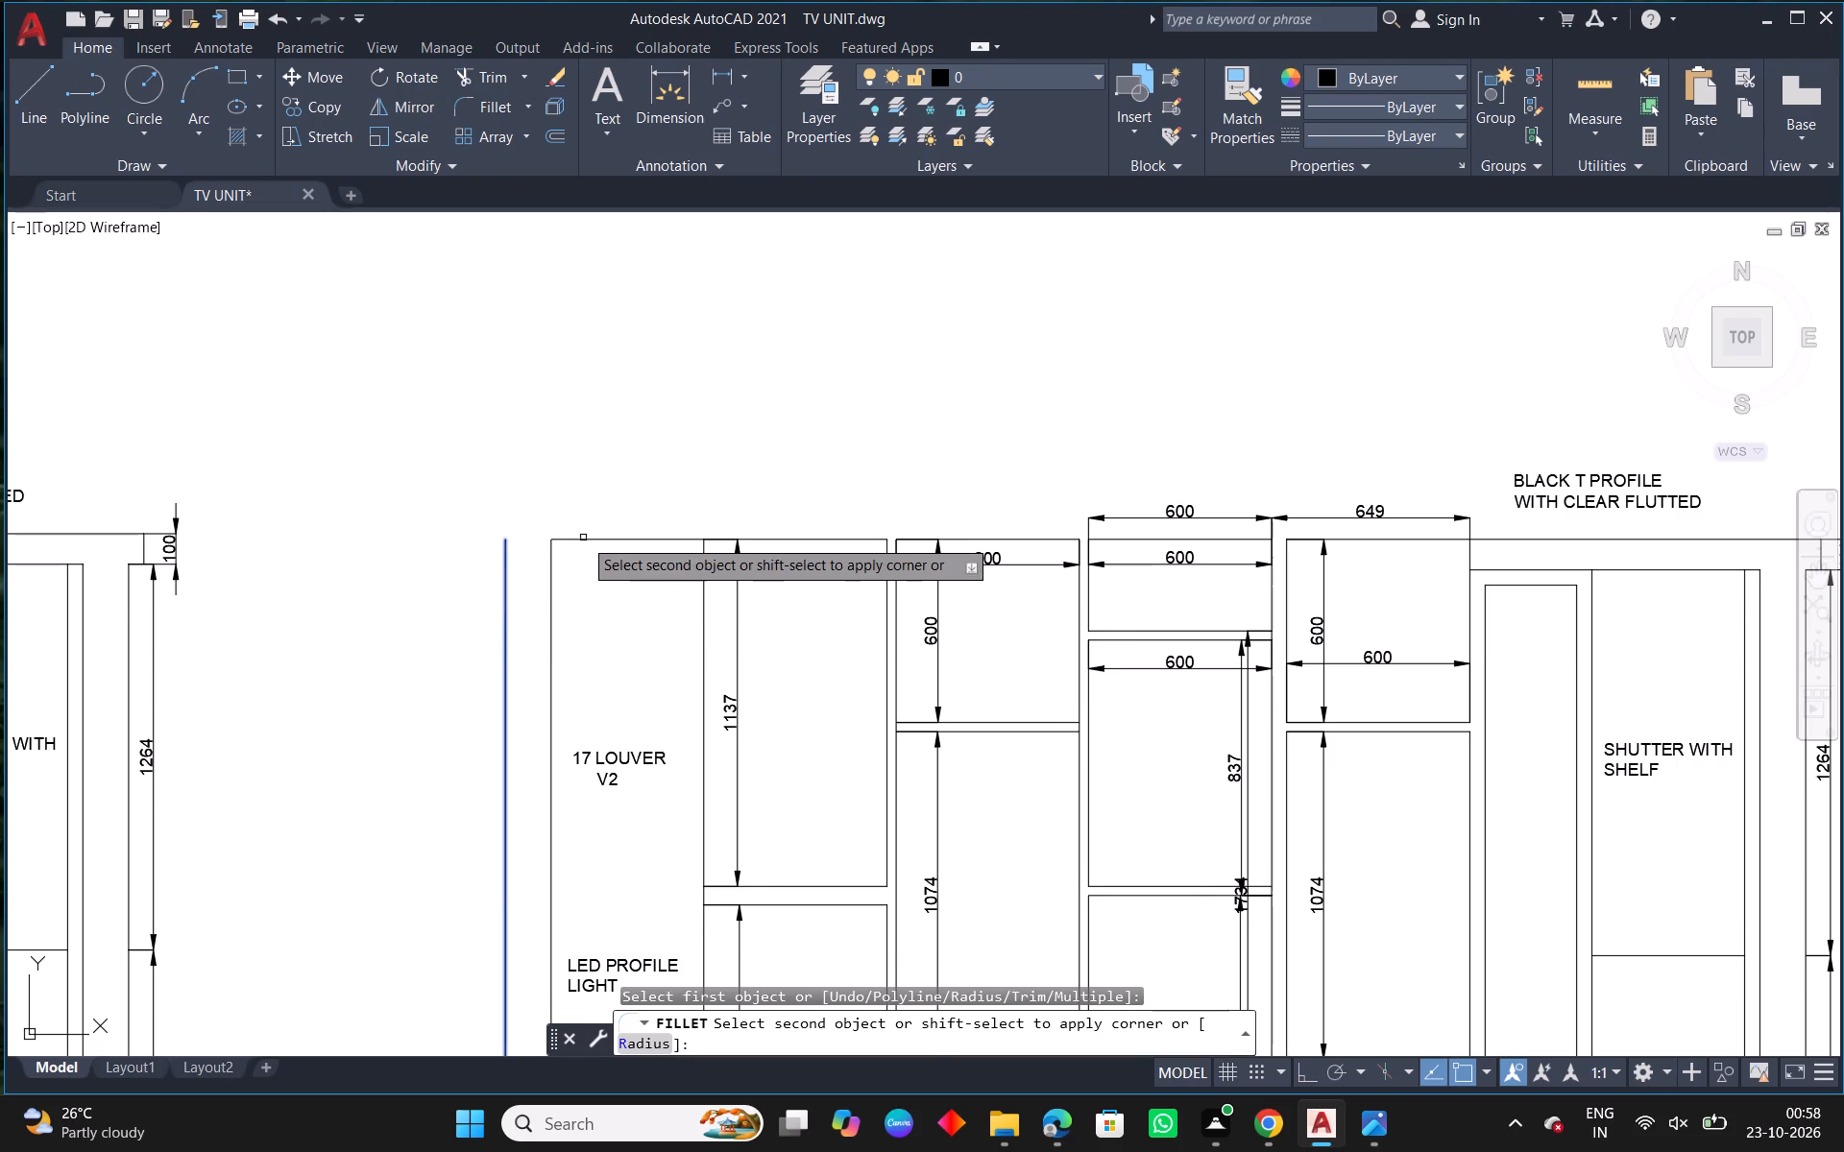
click(583, 538)
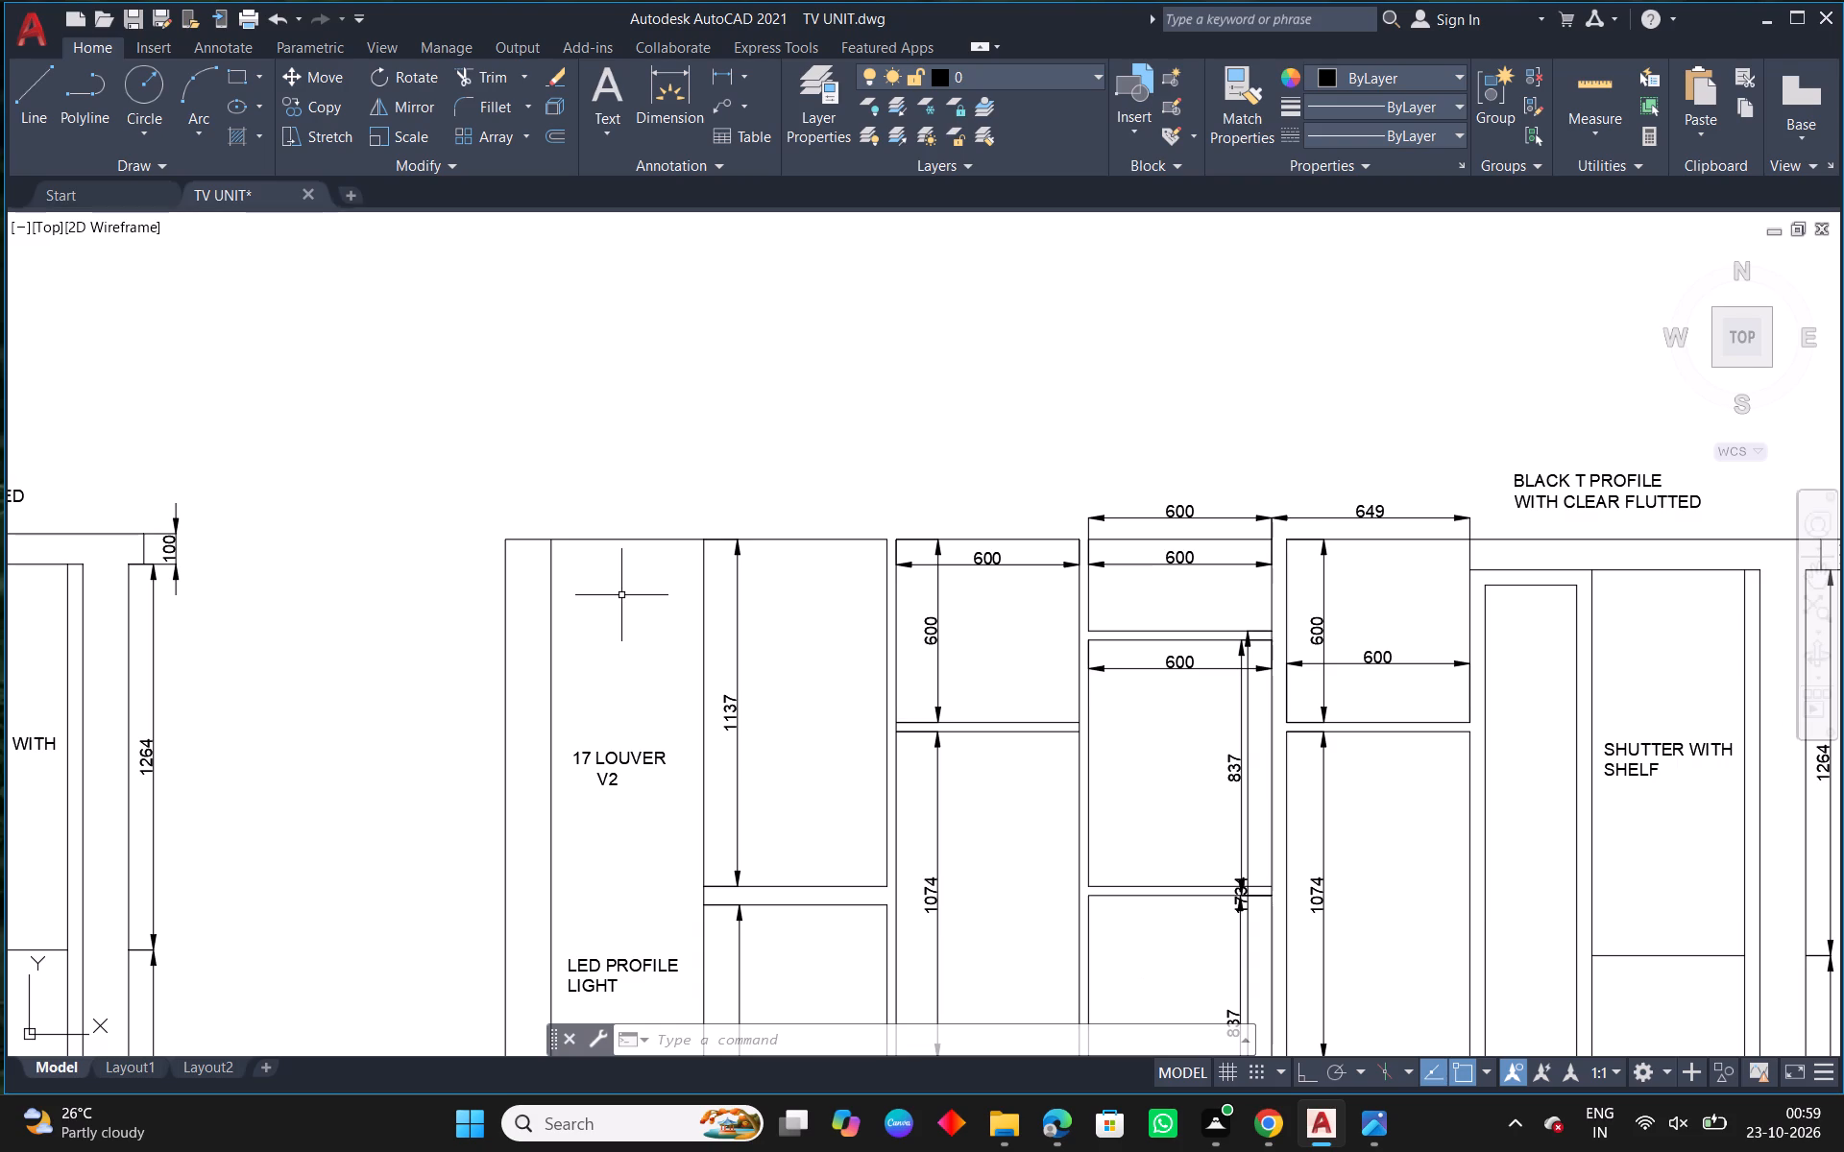
Fill the 150-wide wall strip at the elevation's left end with a solid hatch.
text(H)
key(space)
click(533, 669)
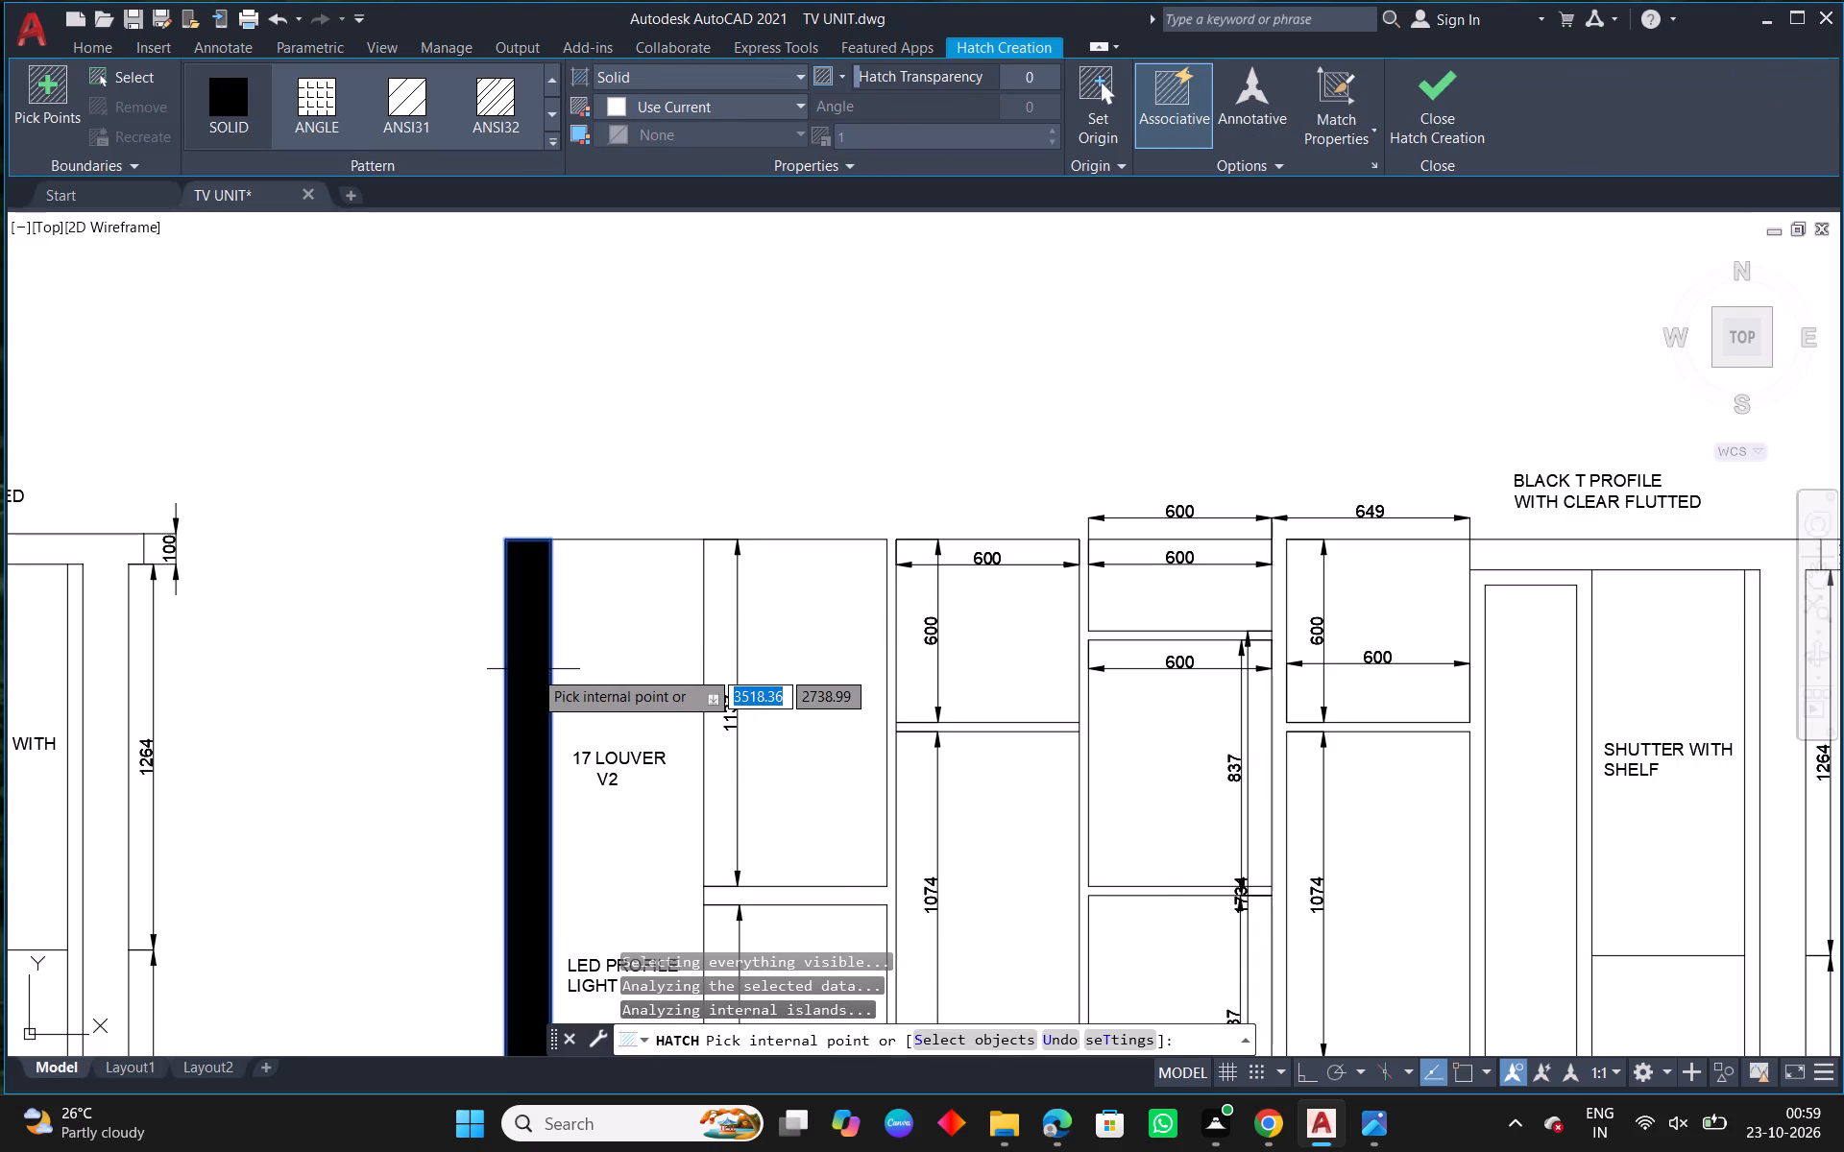
right_click(533, 669)
click(592, 683)
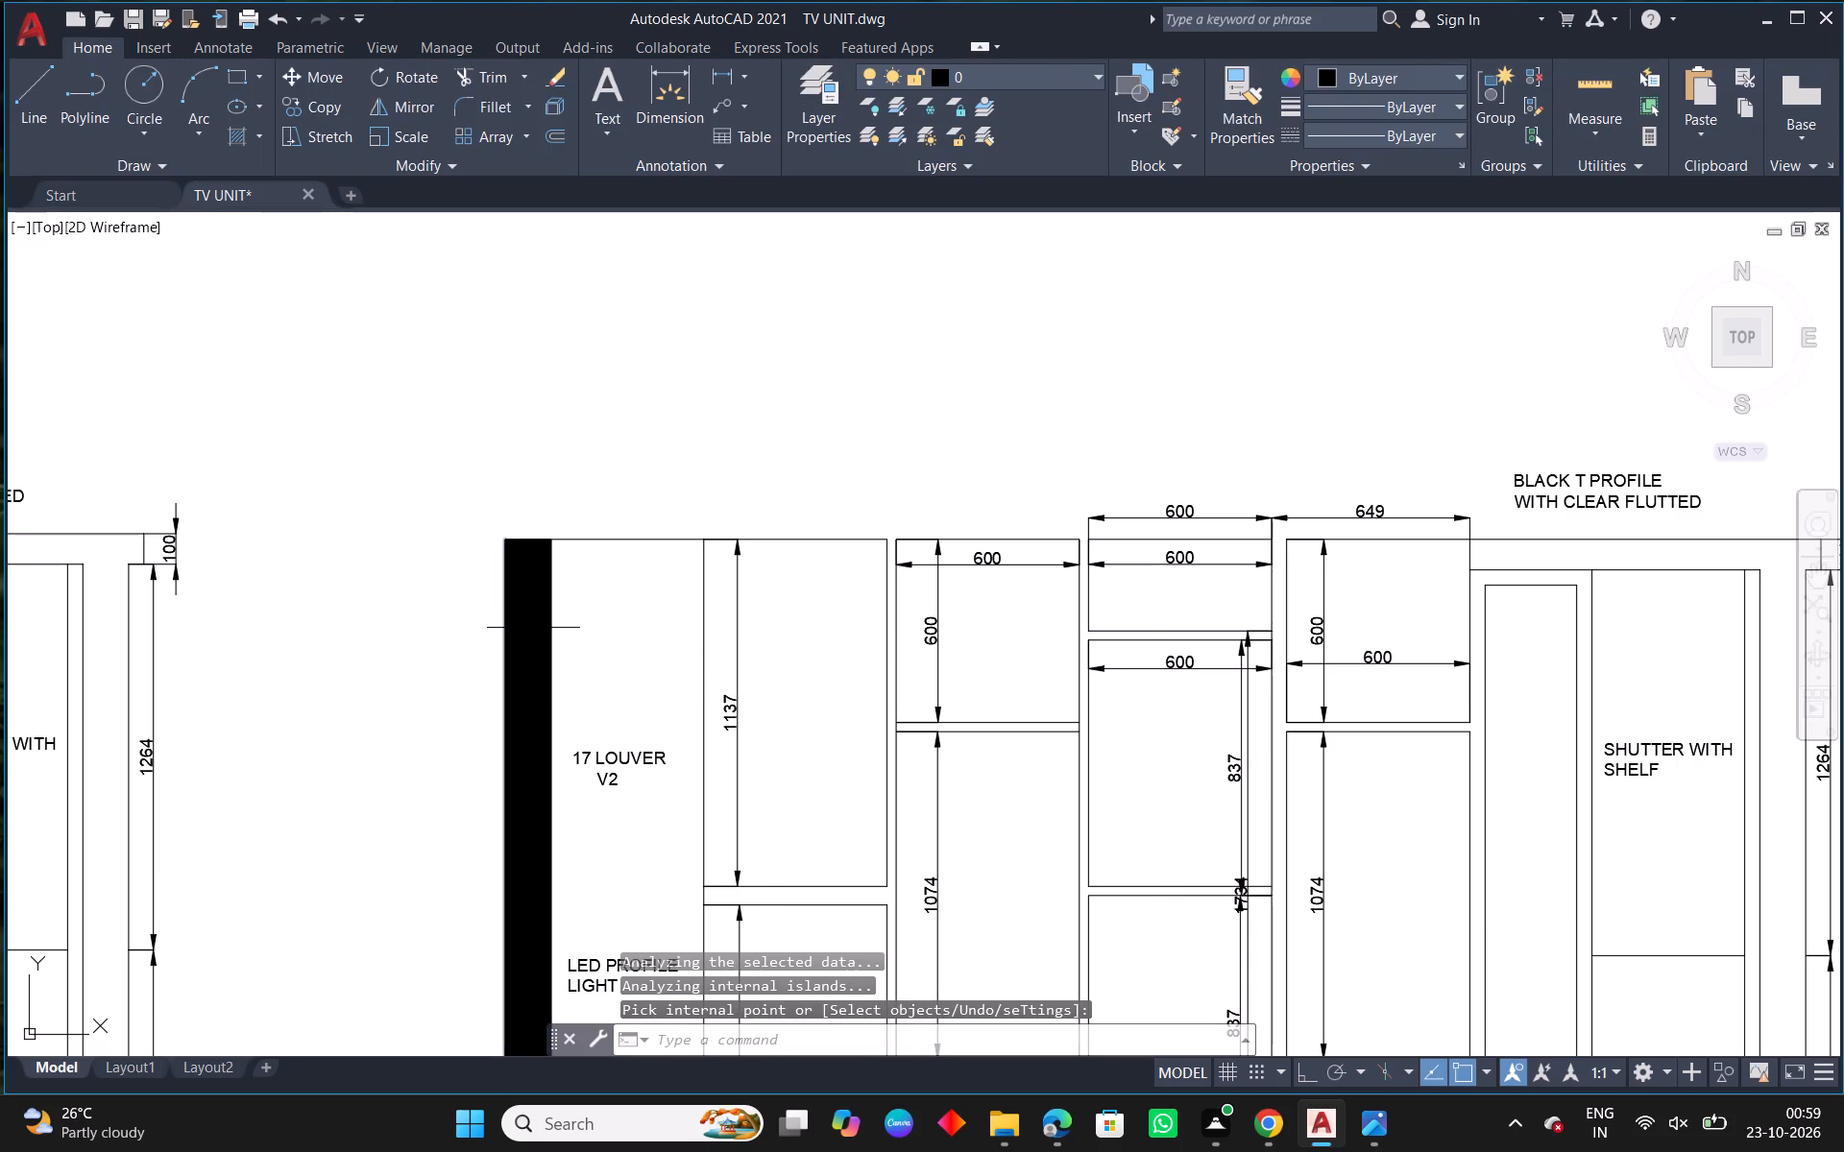
Change the wall strip's hatch to the ANSI32 pattern at scale 5.
click(534, 628)
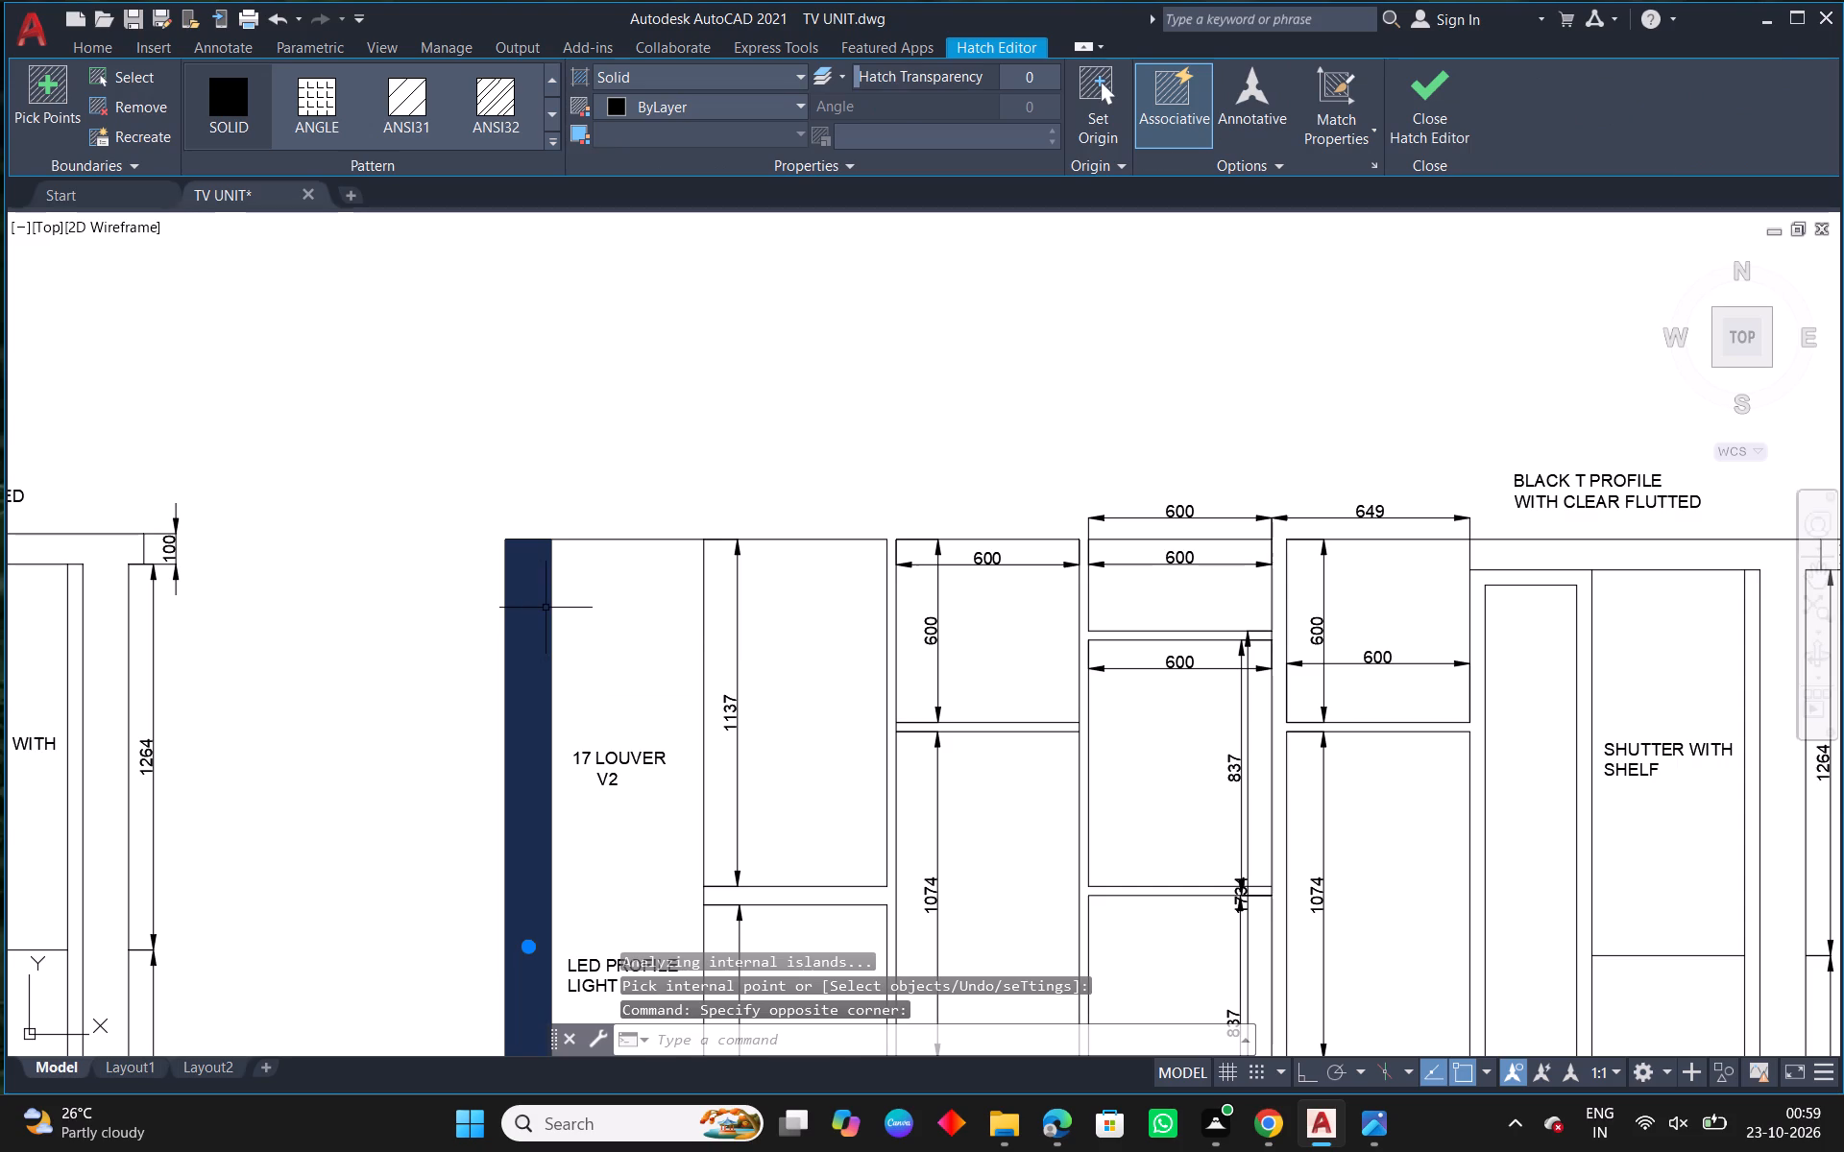
scroll(699, 600, down, 2)
middle_drag(886, 733, 809, 636)
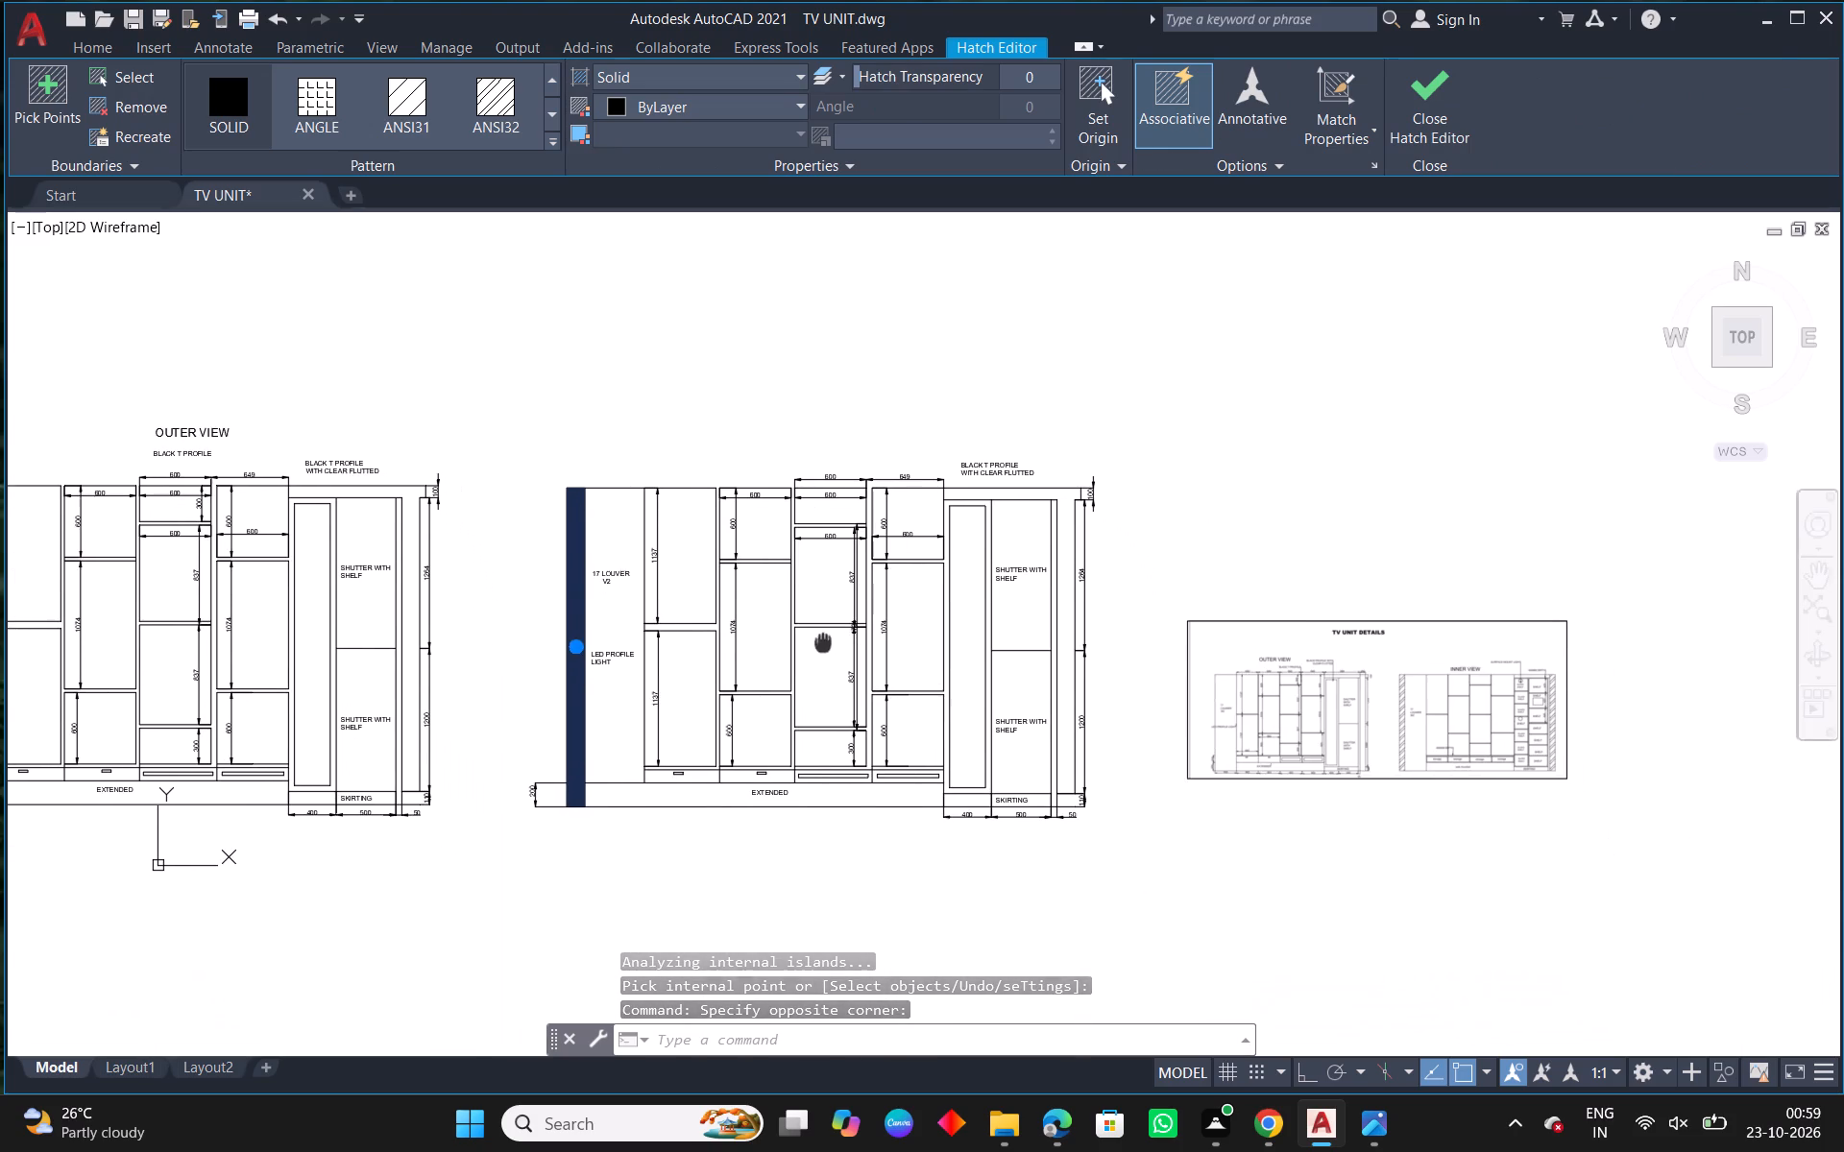
middle_drag(809, 636, 660, 628)
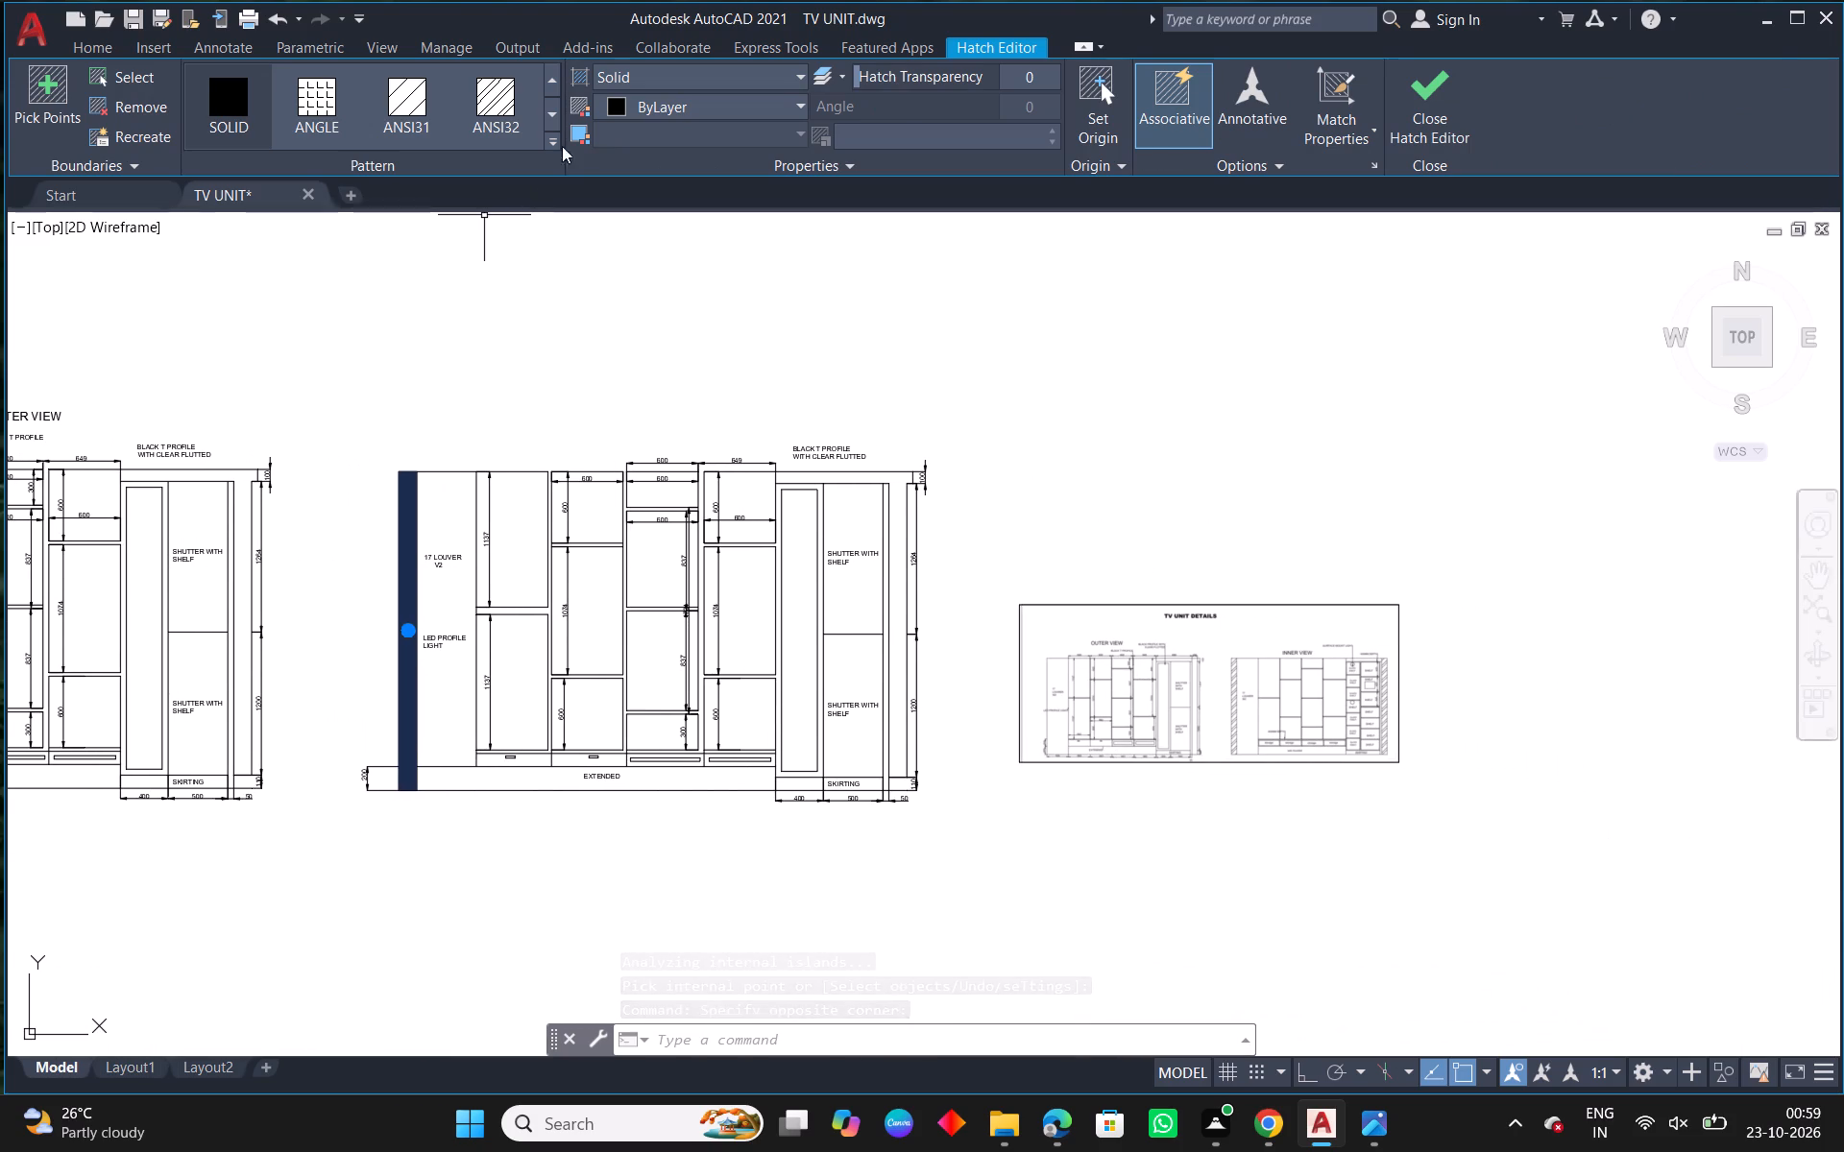
click(494, 109)
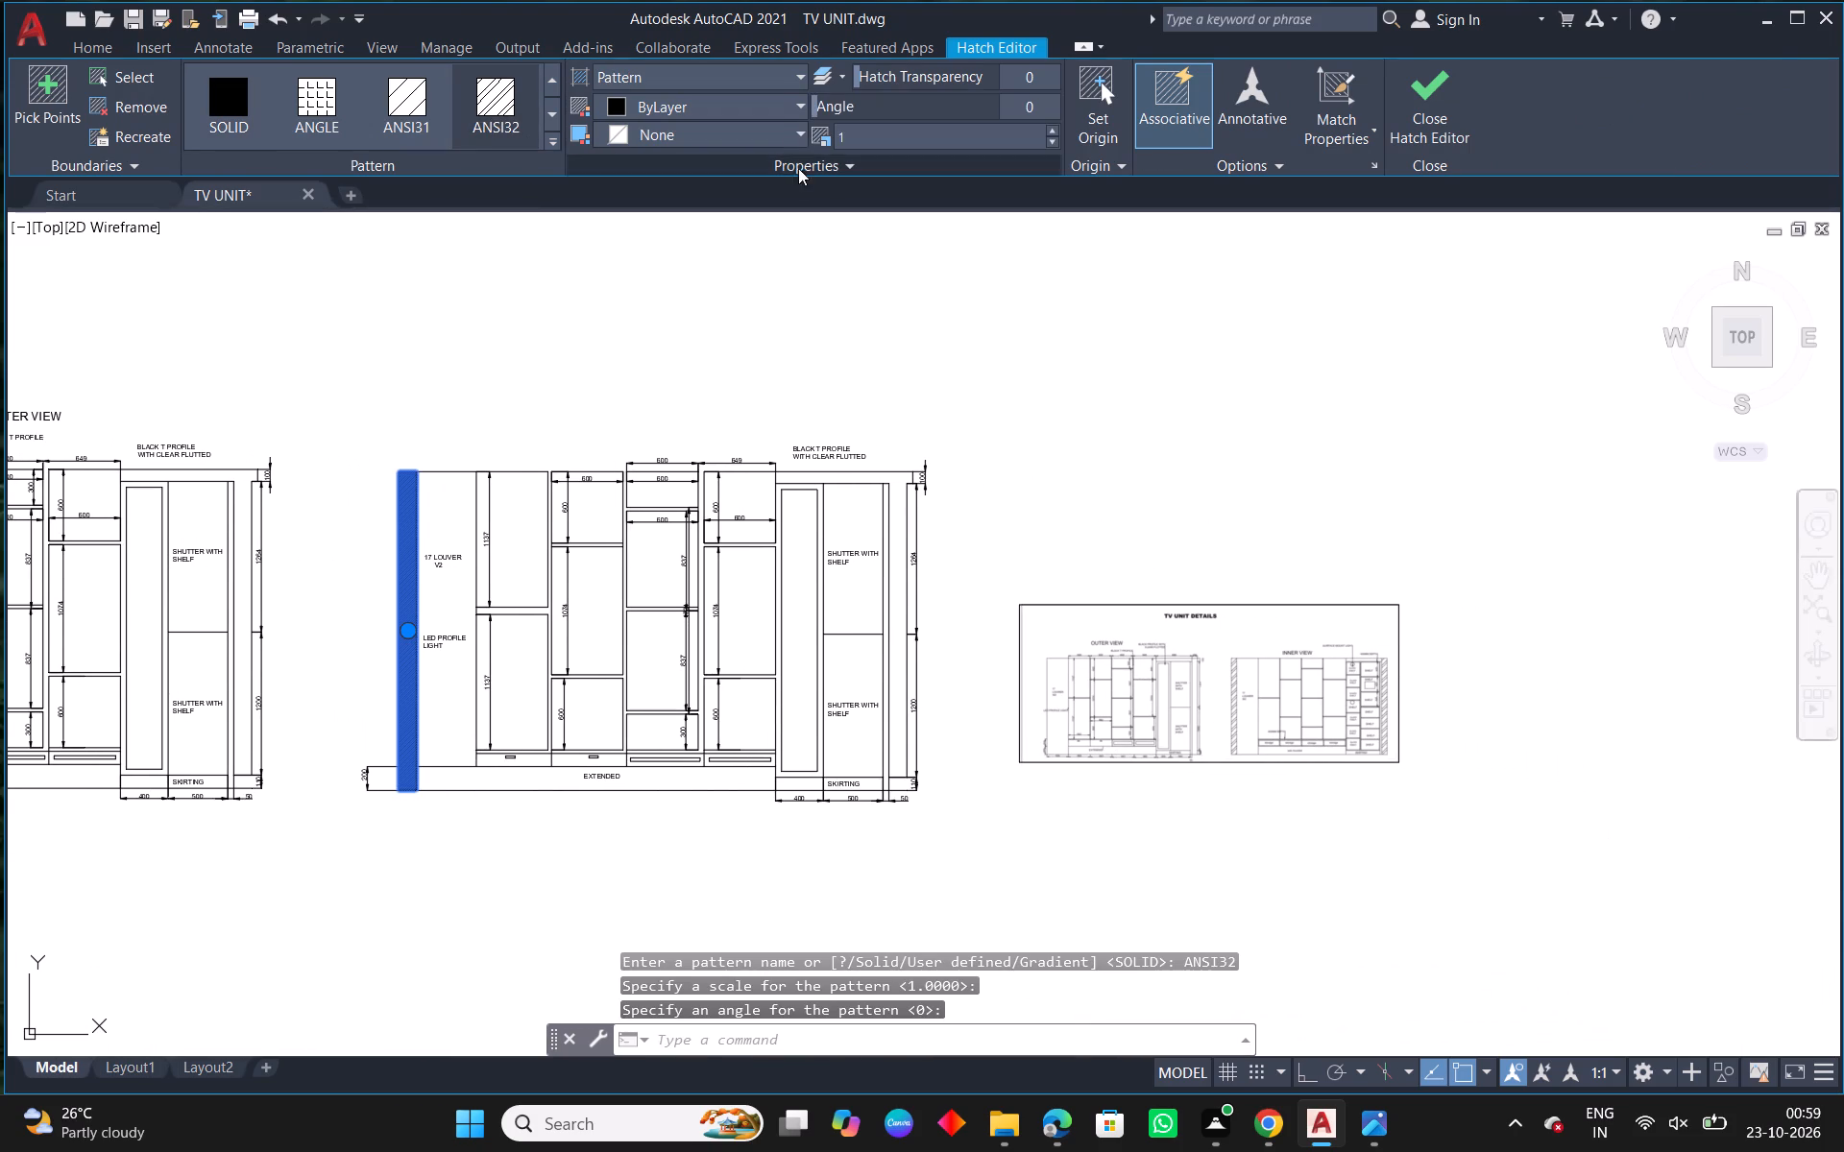
click(844, 141)
key(BackSpace)
key(5)
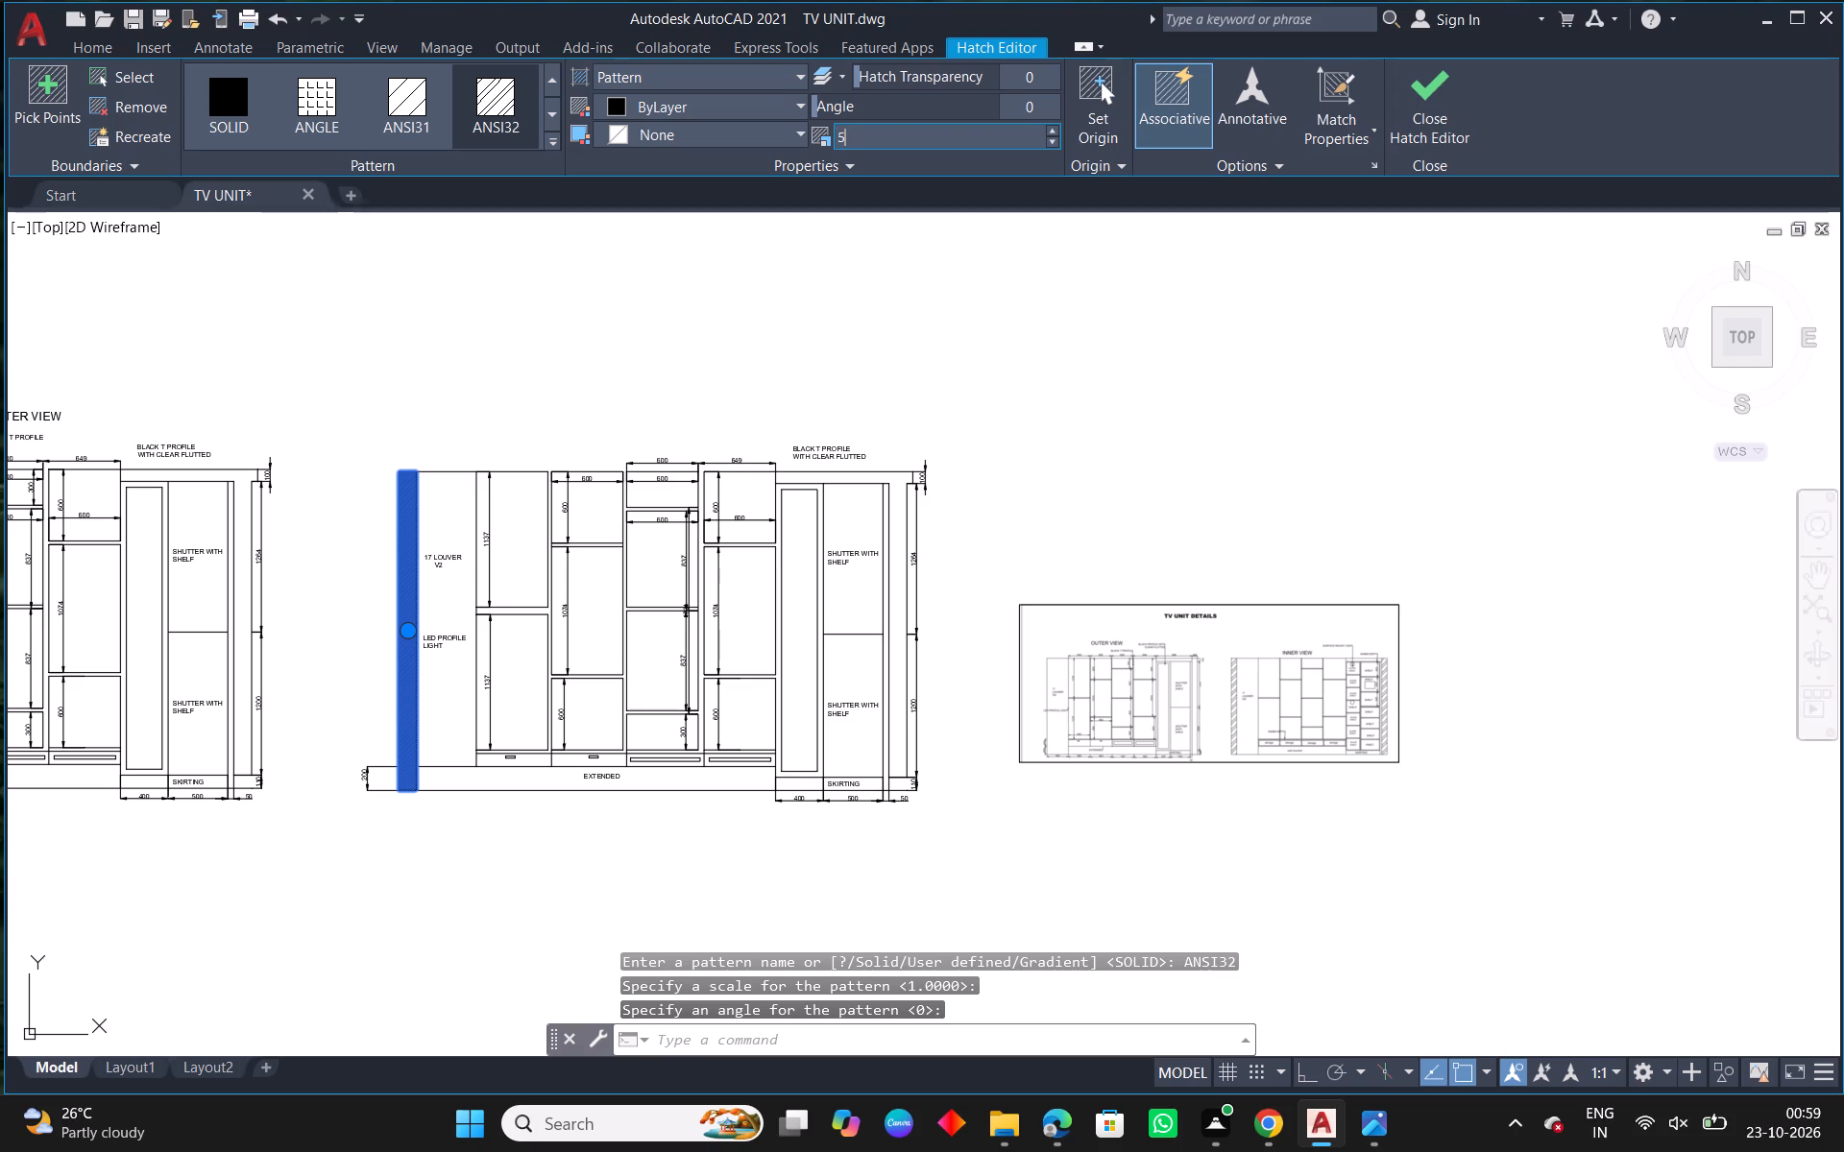
key(Return)
key(Escape)
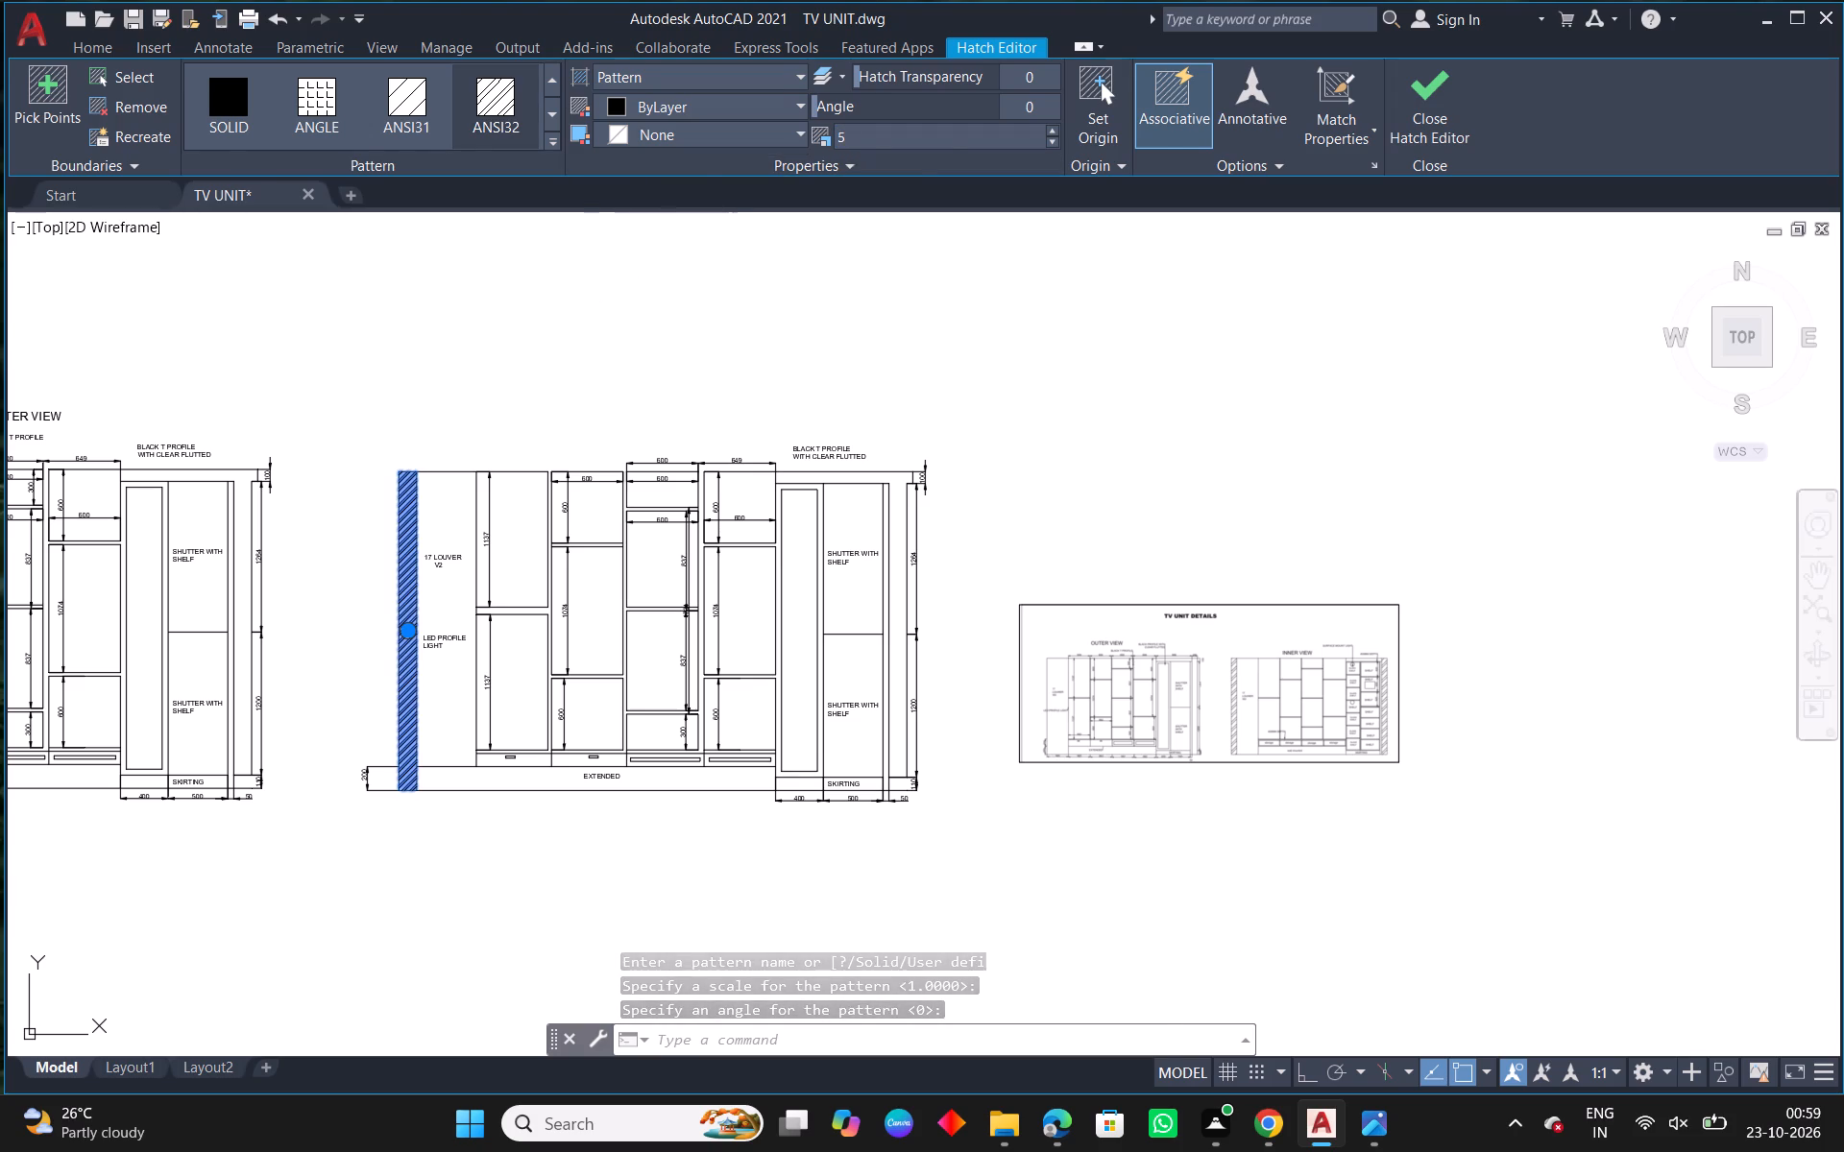
Inspect the hatched wall strip and compare the copied elevation with the INNER VIEW in the TV UNIT DETAILS reference.
scroll(436, 520, up, 3)
middle_drag(512, 521, 620, 478)
scroll(620, 478, down, 2)
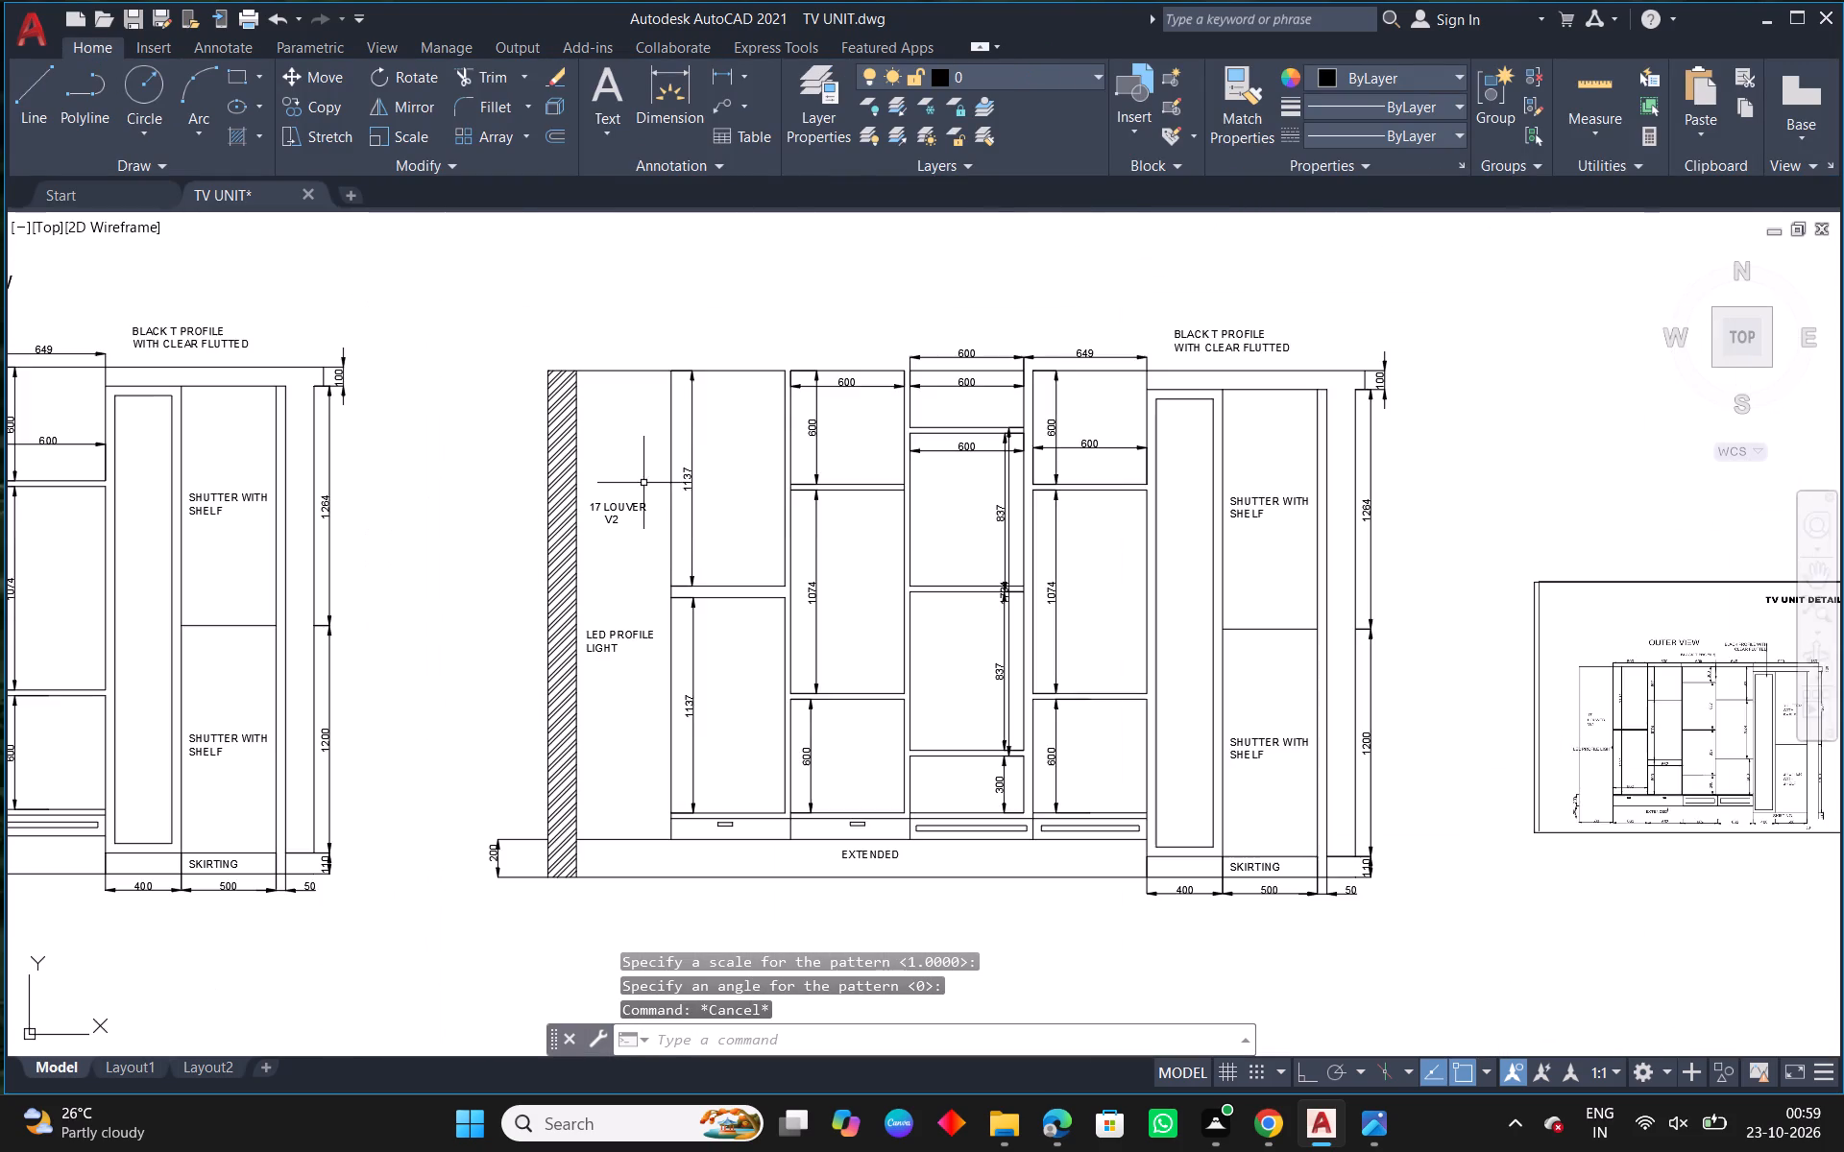
middle_drag(903, 470, 717, 416)
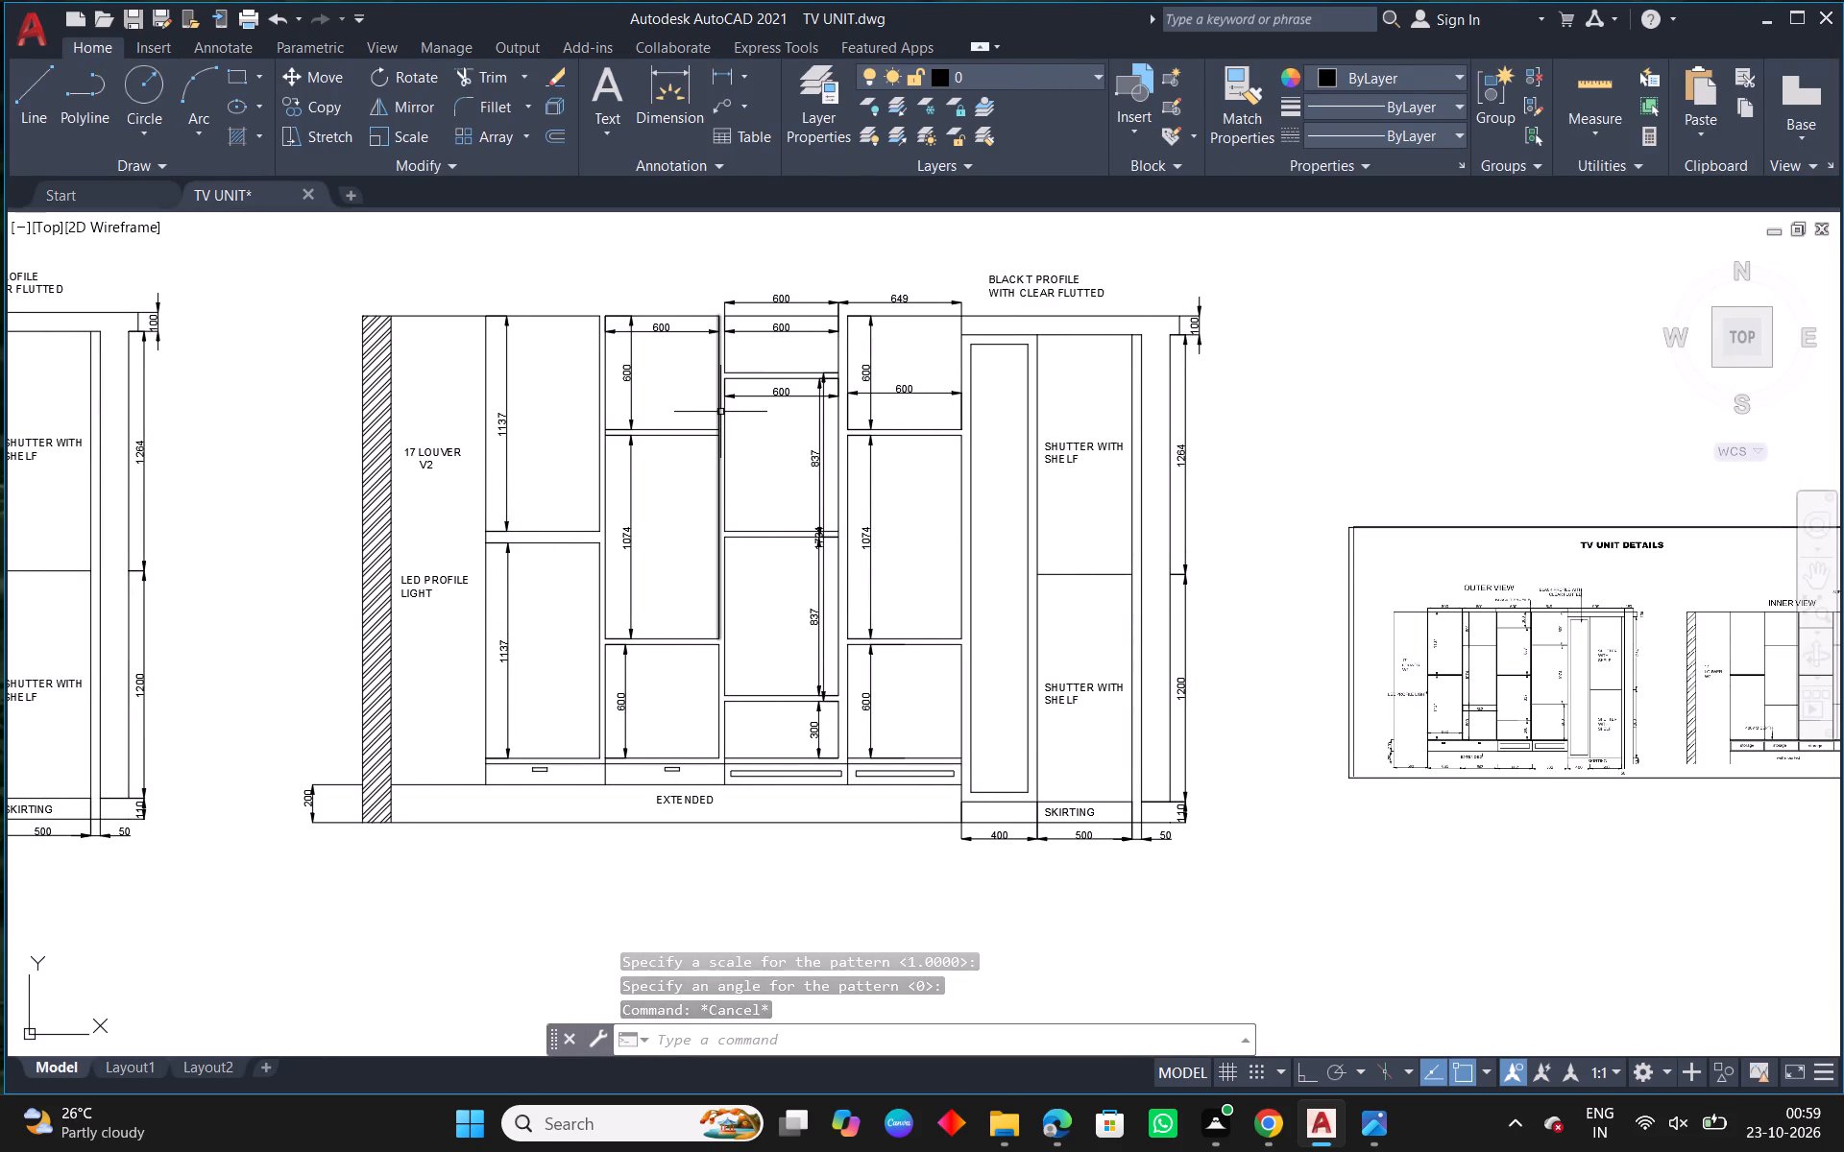
middle_drag(1343, 555, 1285, 552)
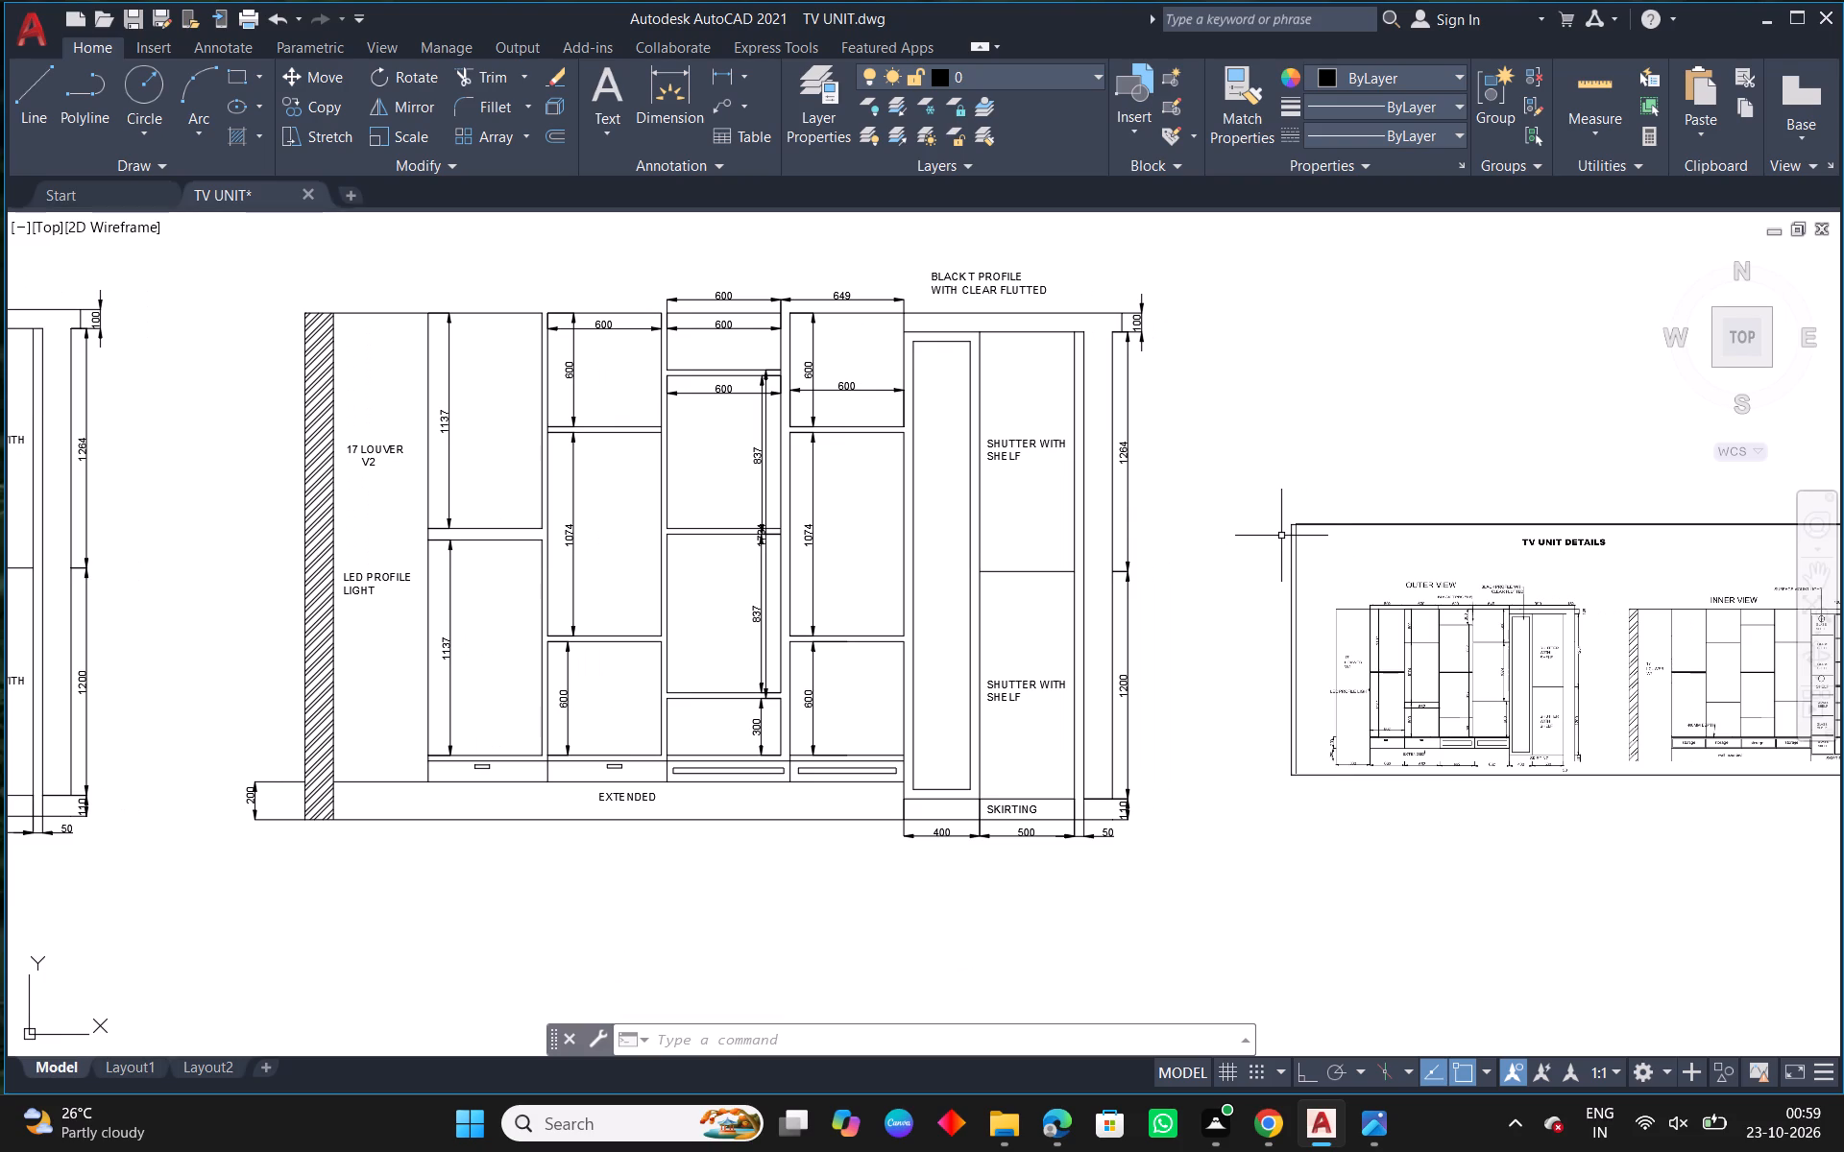
middle_drag(1236, 529, 1129, 521)
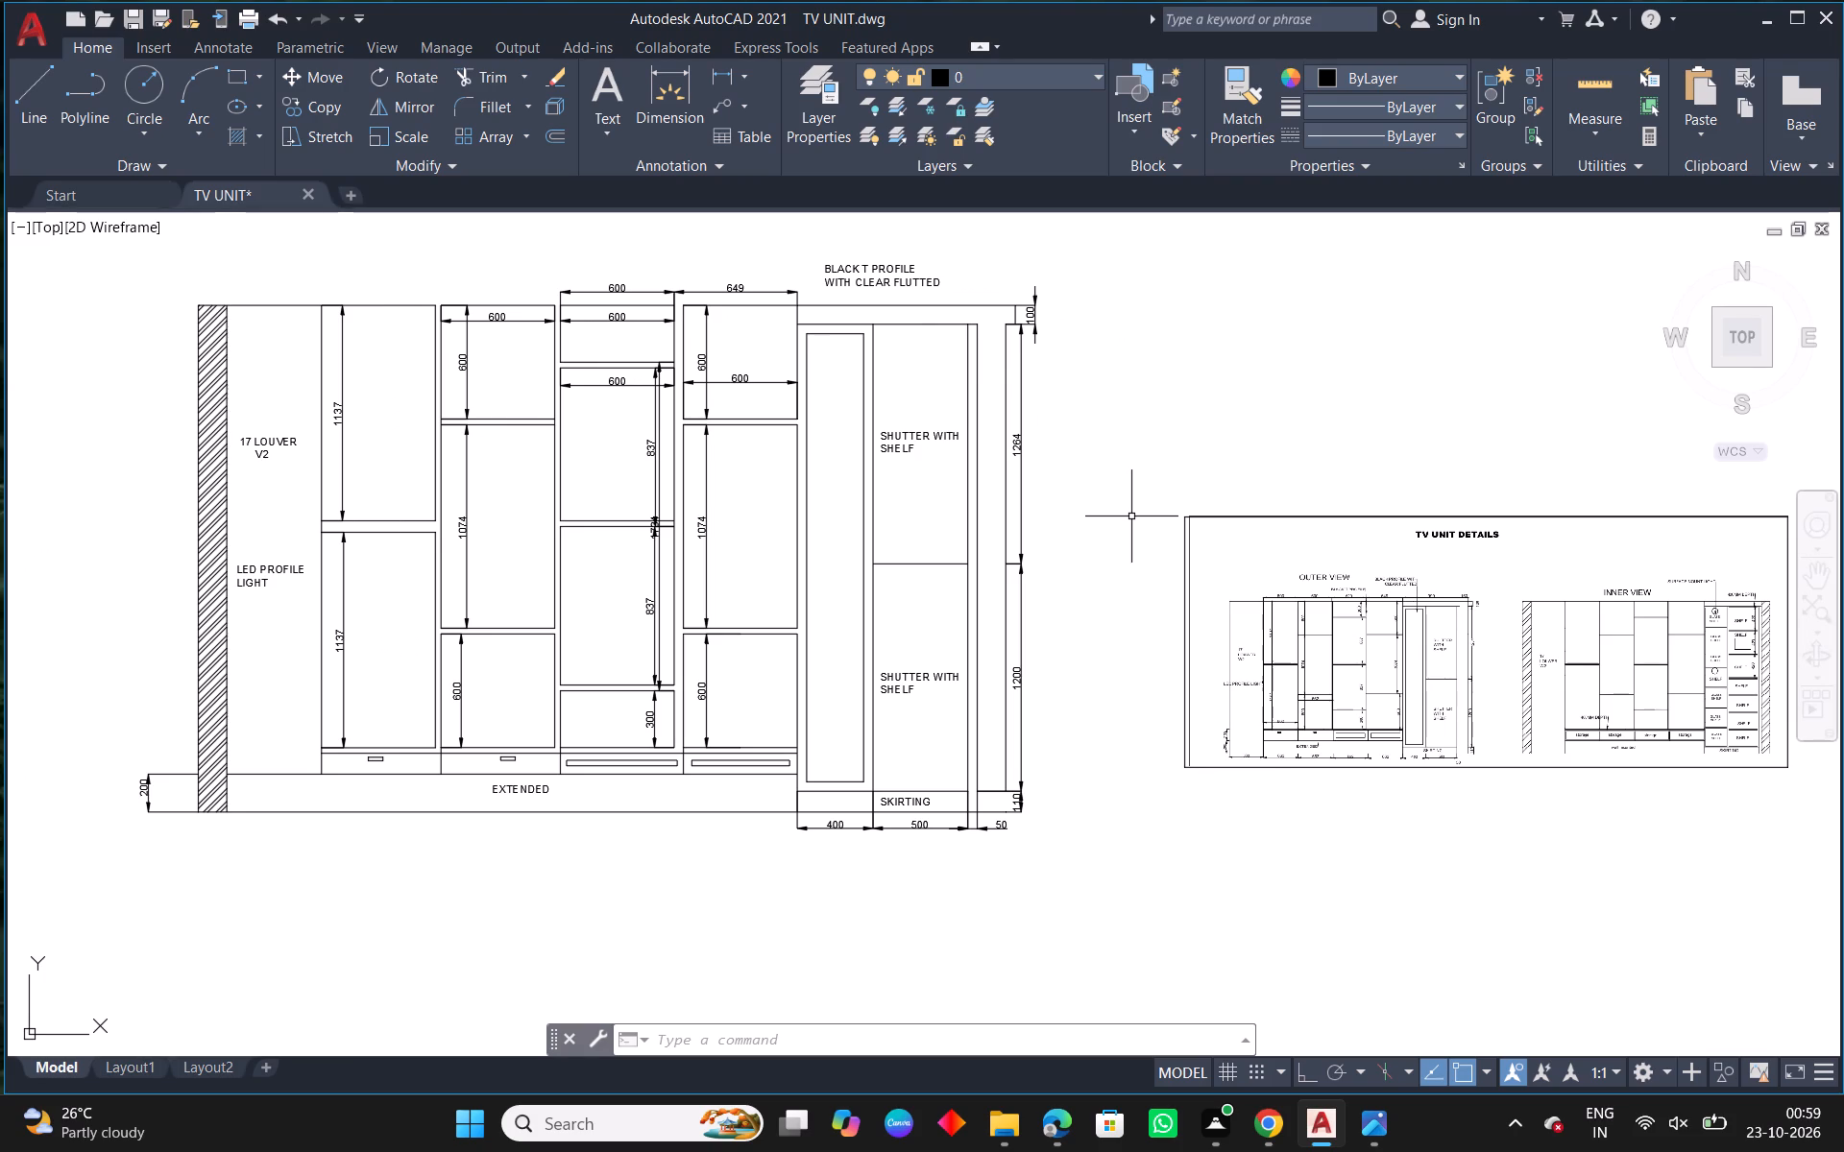
middle_drag(1131, 516, 1030, 469)
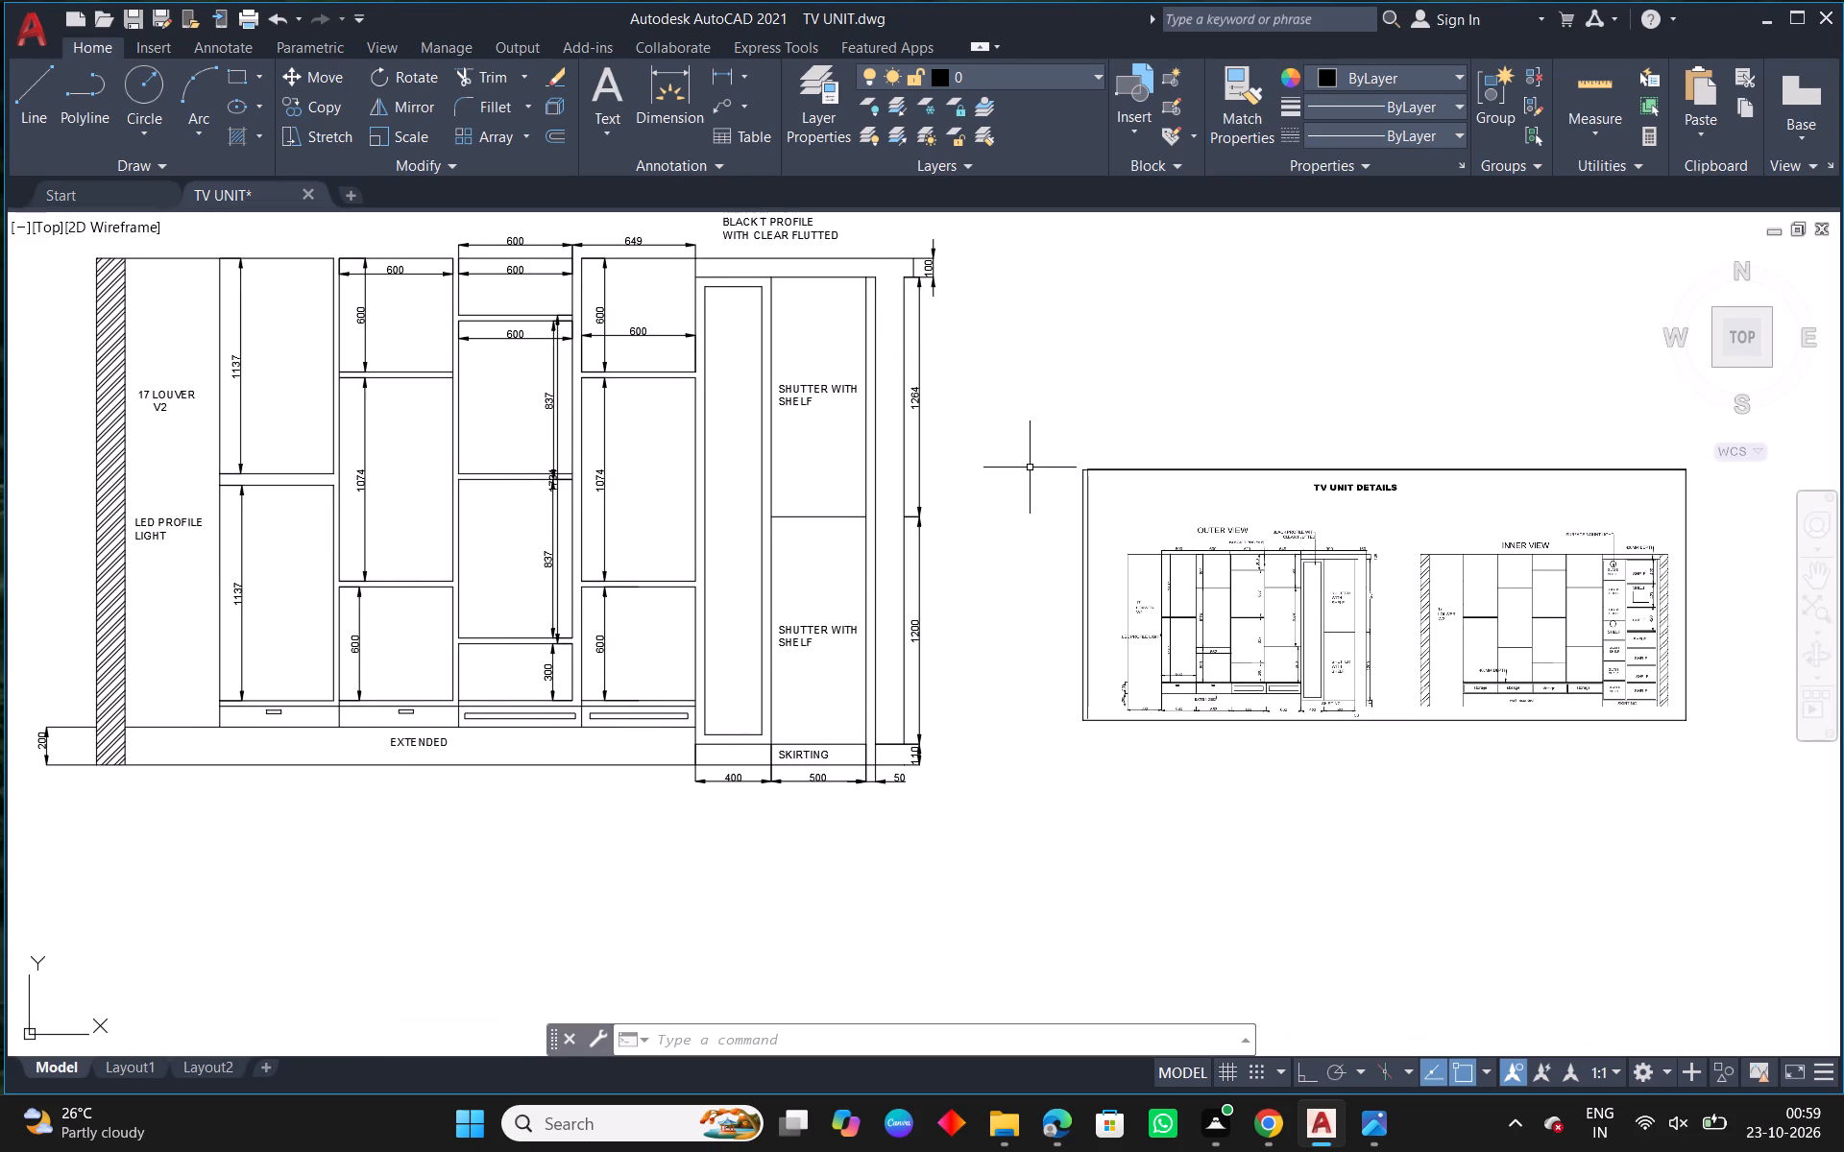
scroll(1030, 467, down, 1)
scroll(1030, 467, up, 2)
middle_drag(1546, 701, 1060, 543)
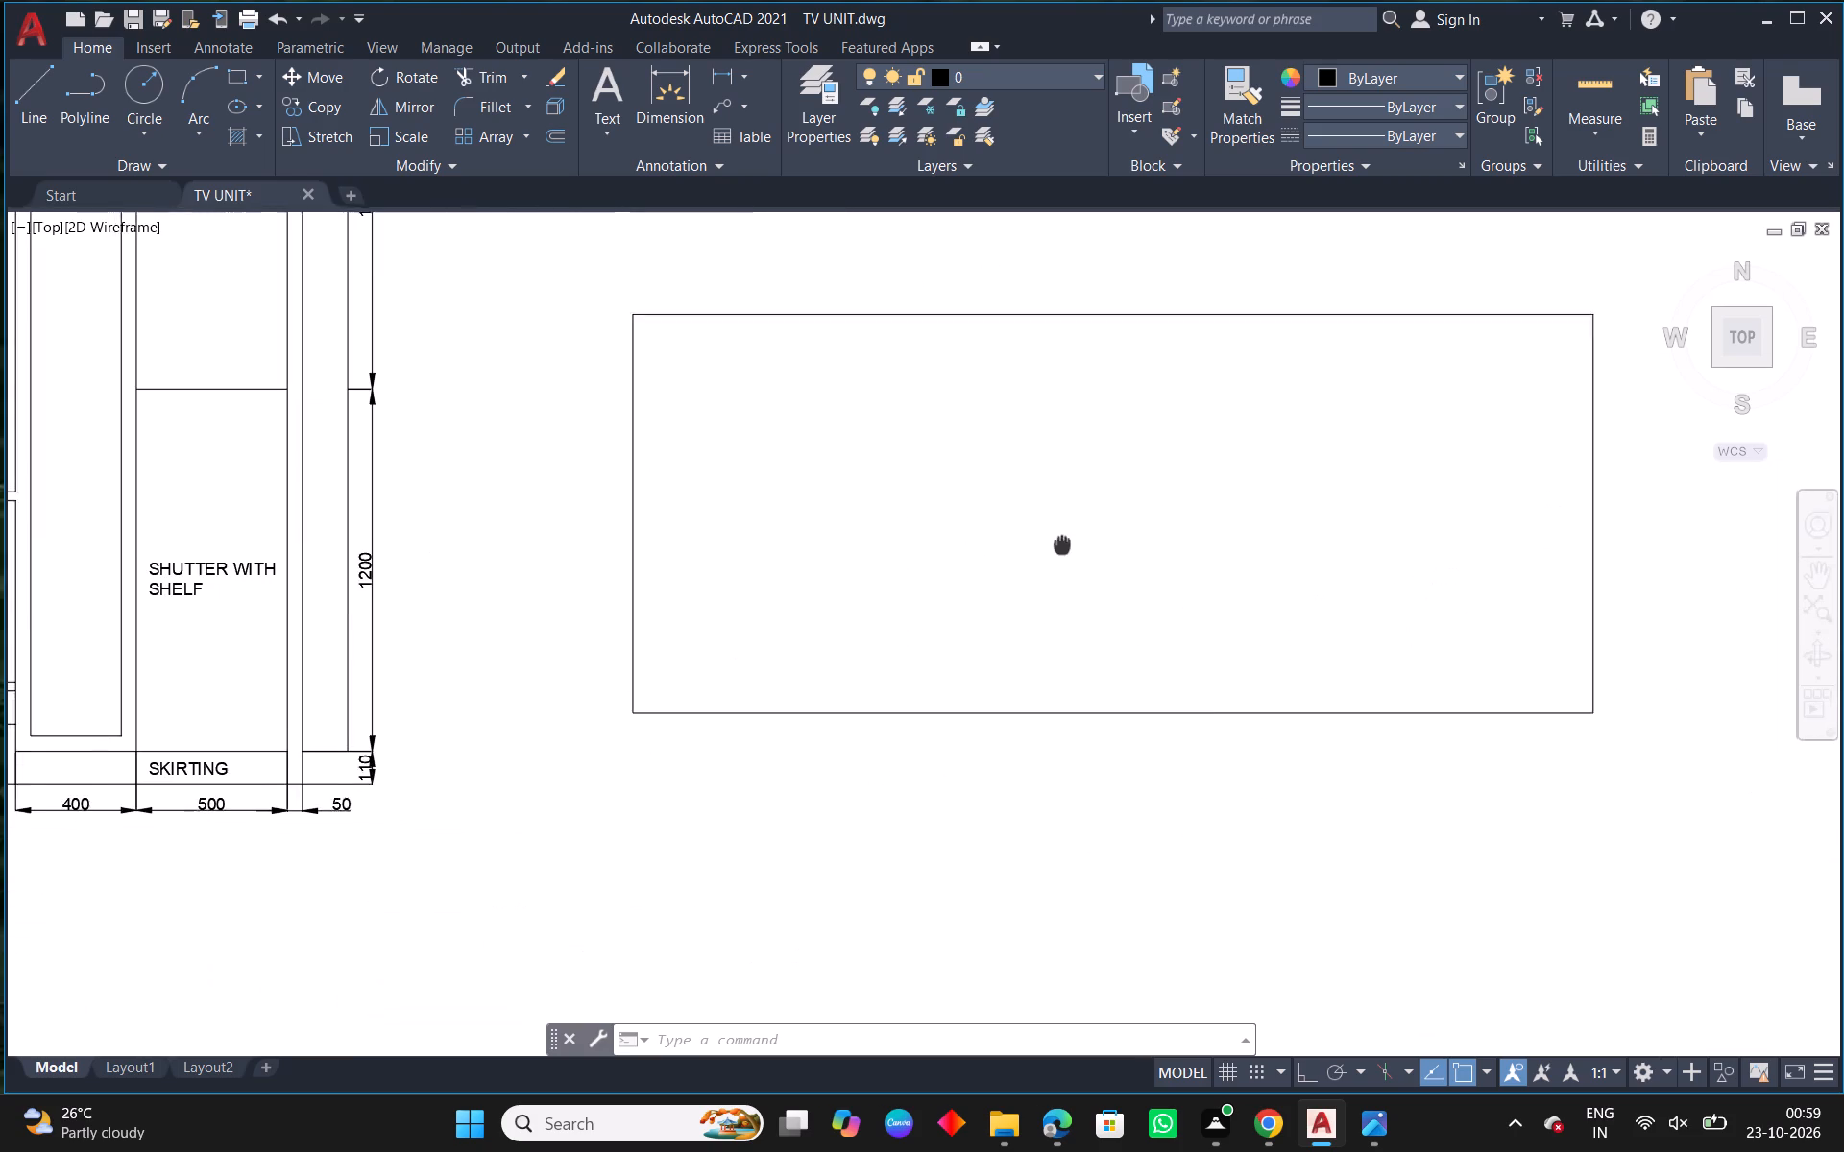
middle_drag(1060, 543, 1054, 543)
scroll(1352, 489, up, 2)
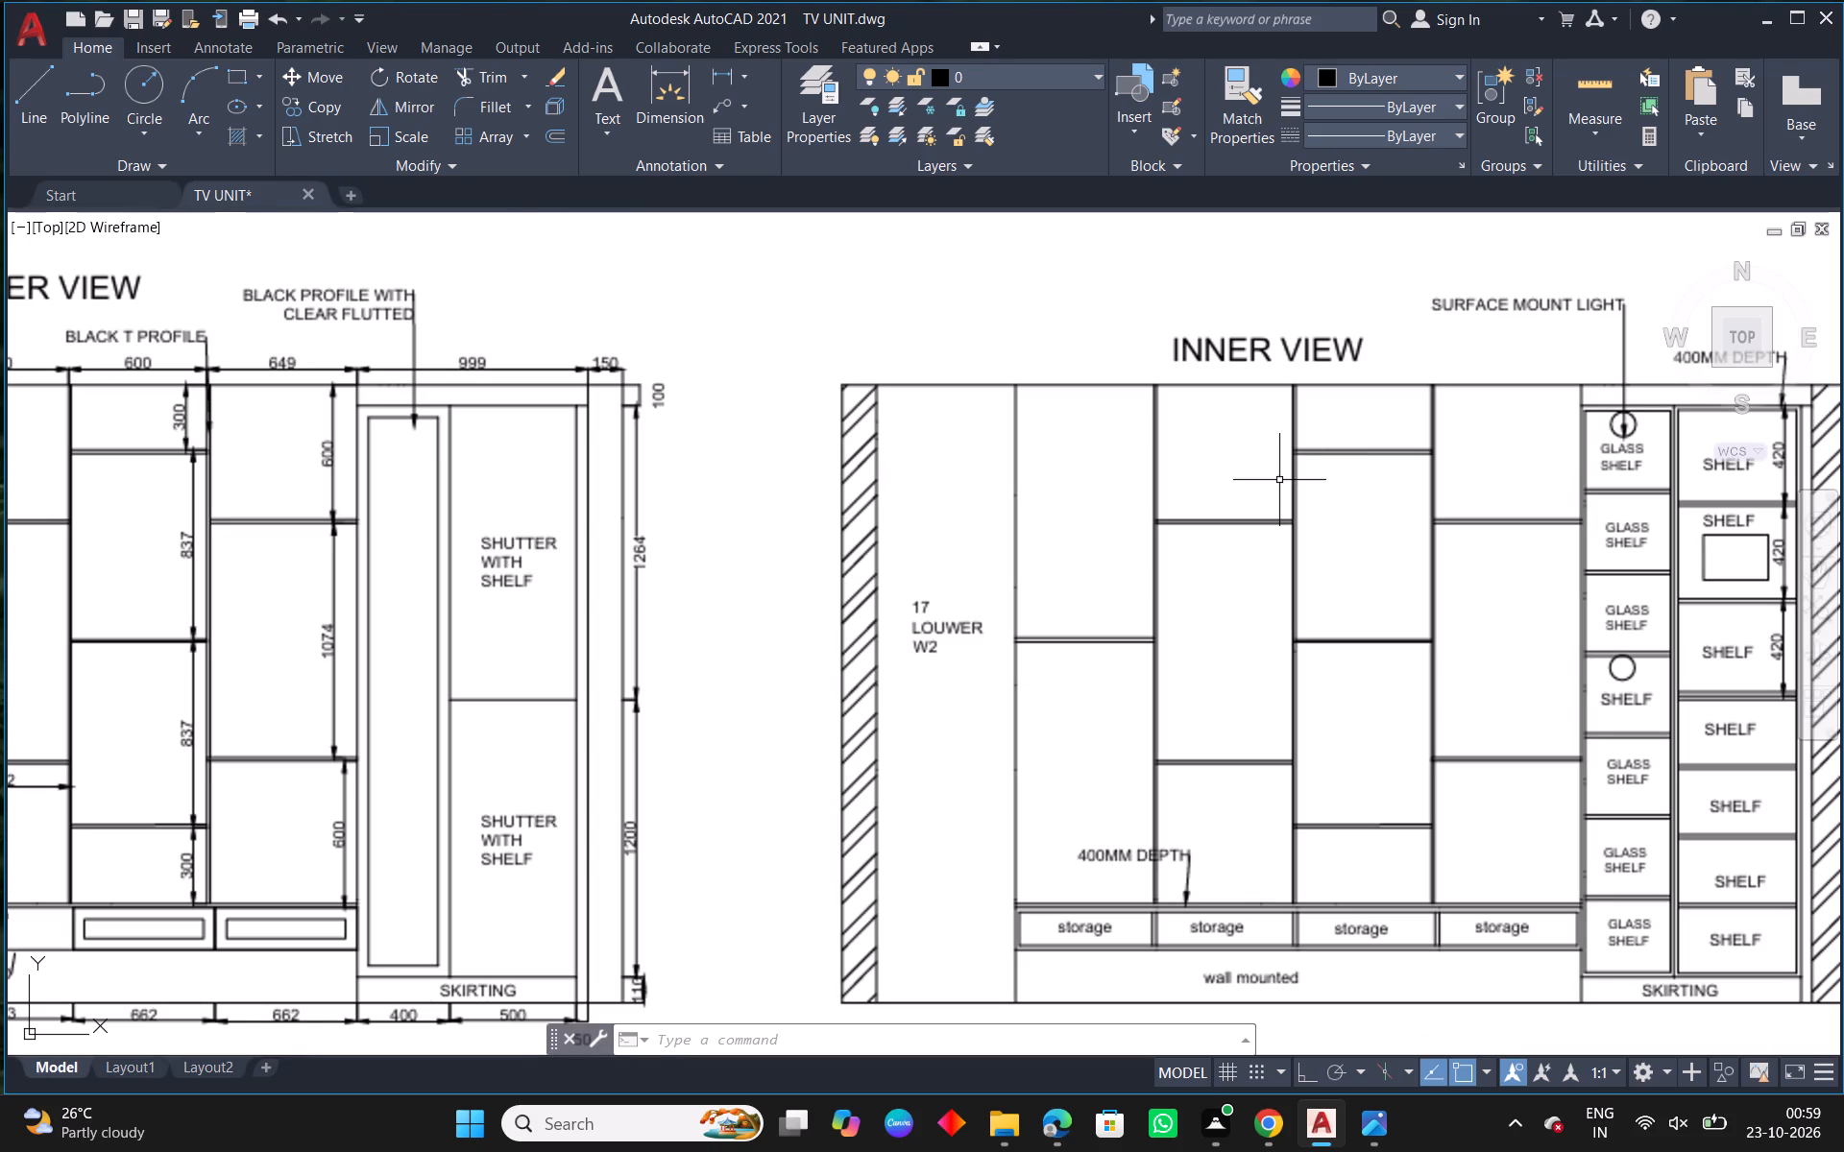
scroll(1279, 480, down, 1)
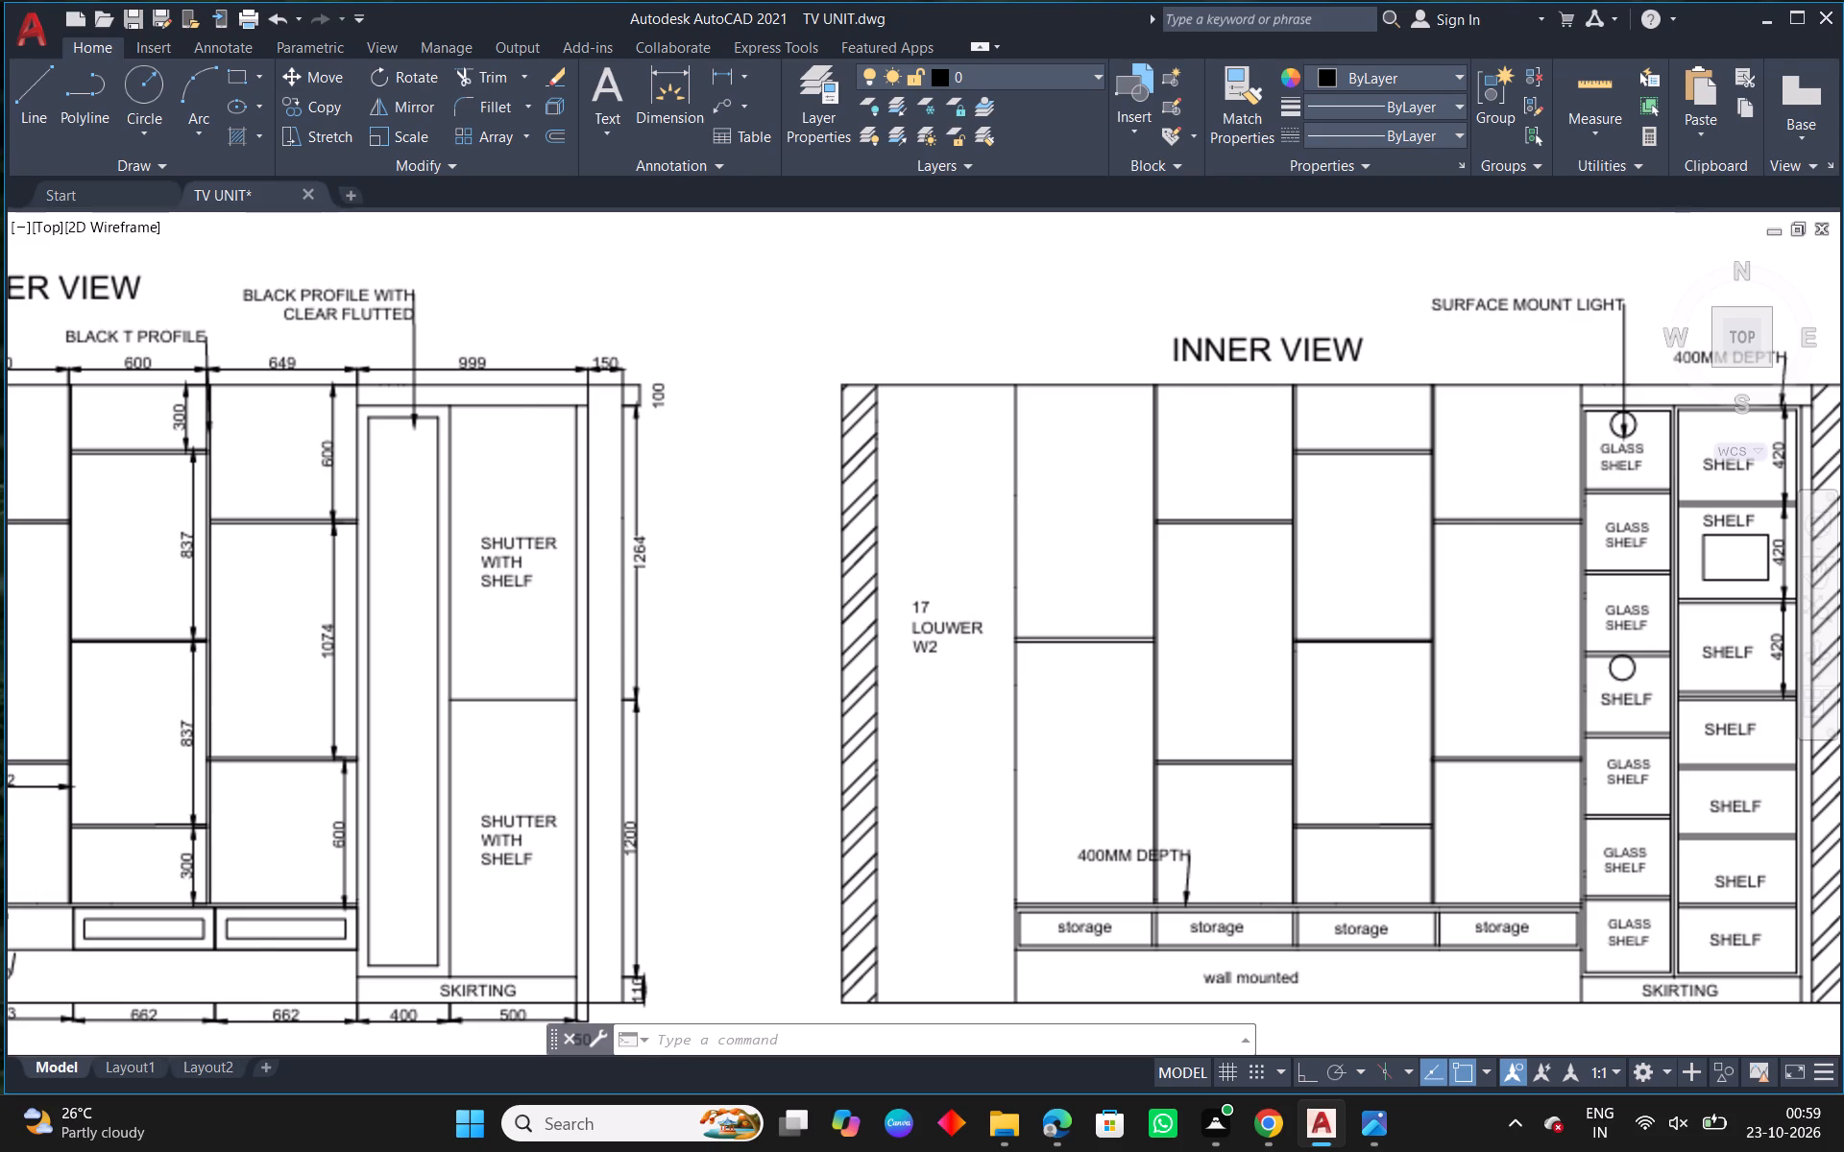
Erase the upper SHUTTER WITH SHELF label, the horizontal shutter divider and the two full-height vertical lines inside the copied elevation's tall cabinet.
middle_drag(1594, 603, 1334, 587)
scroll(1328, 542, up, 2)
scroll(1327, 542, down, 2)
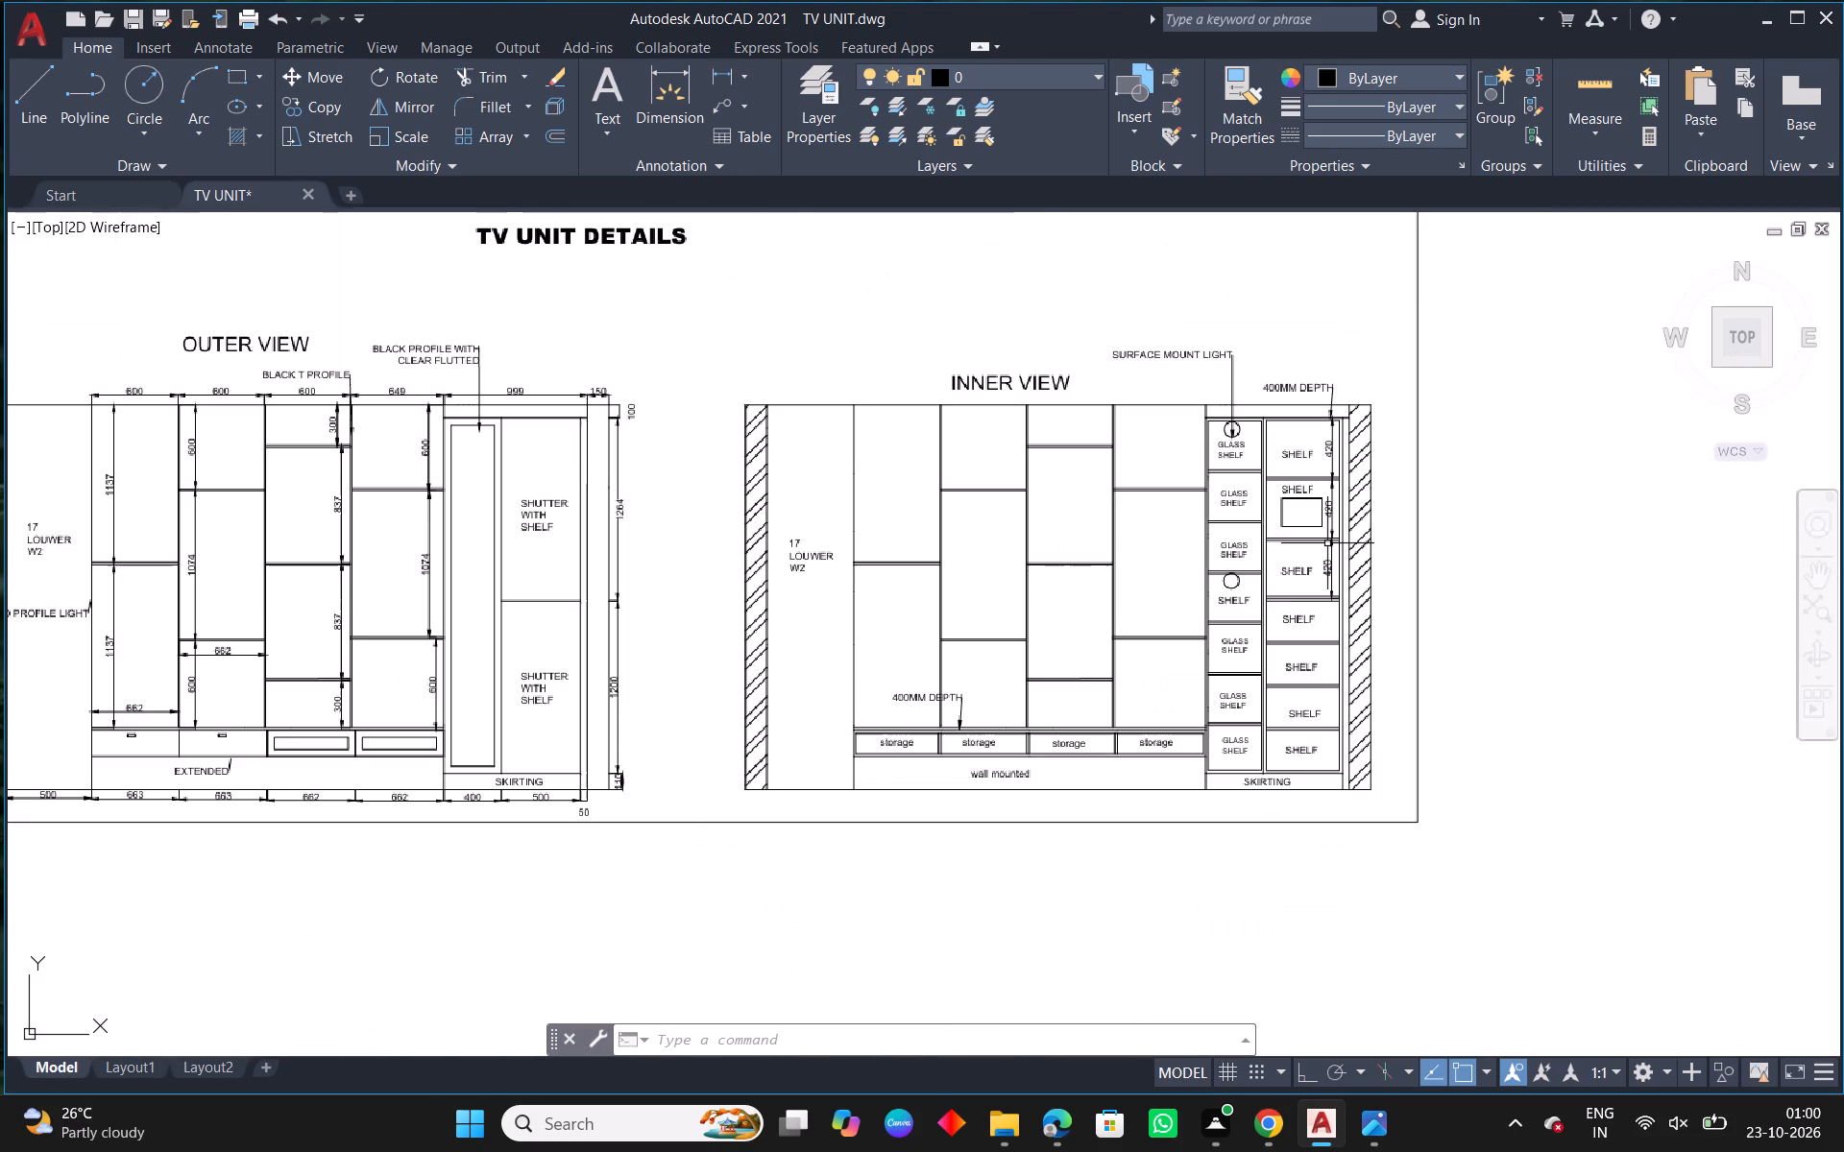
scroll(1327, 543, down, 3)
scroll(1327, 543, up, 1)
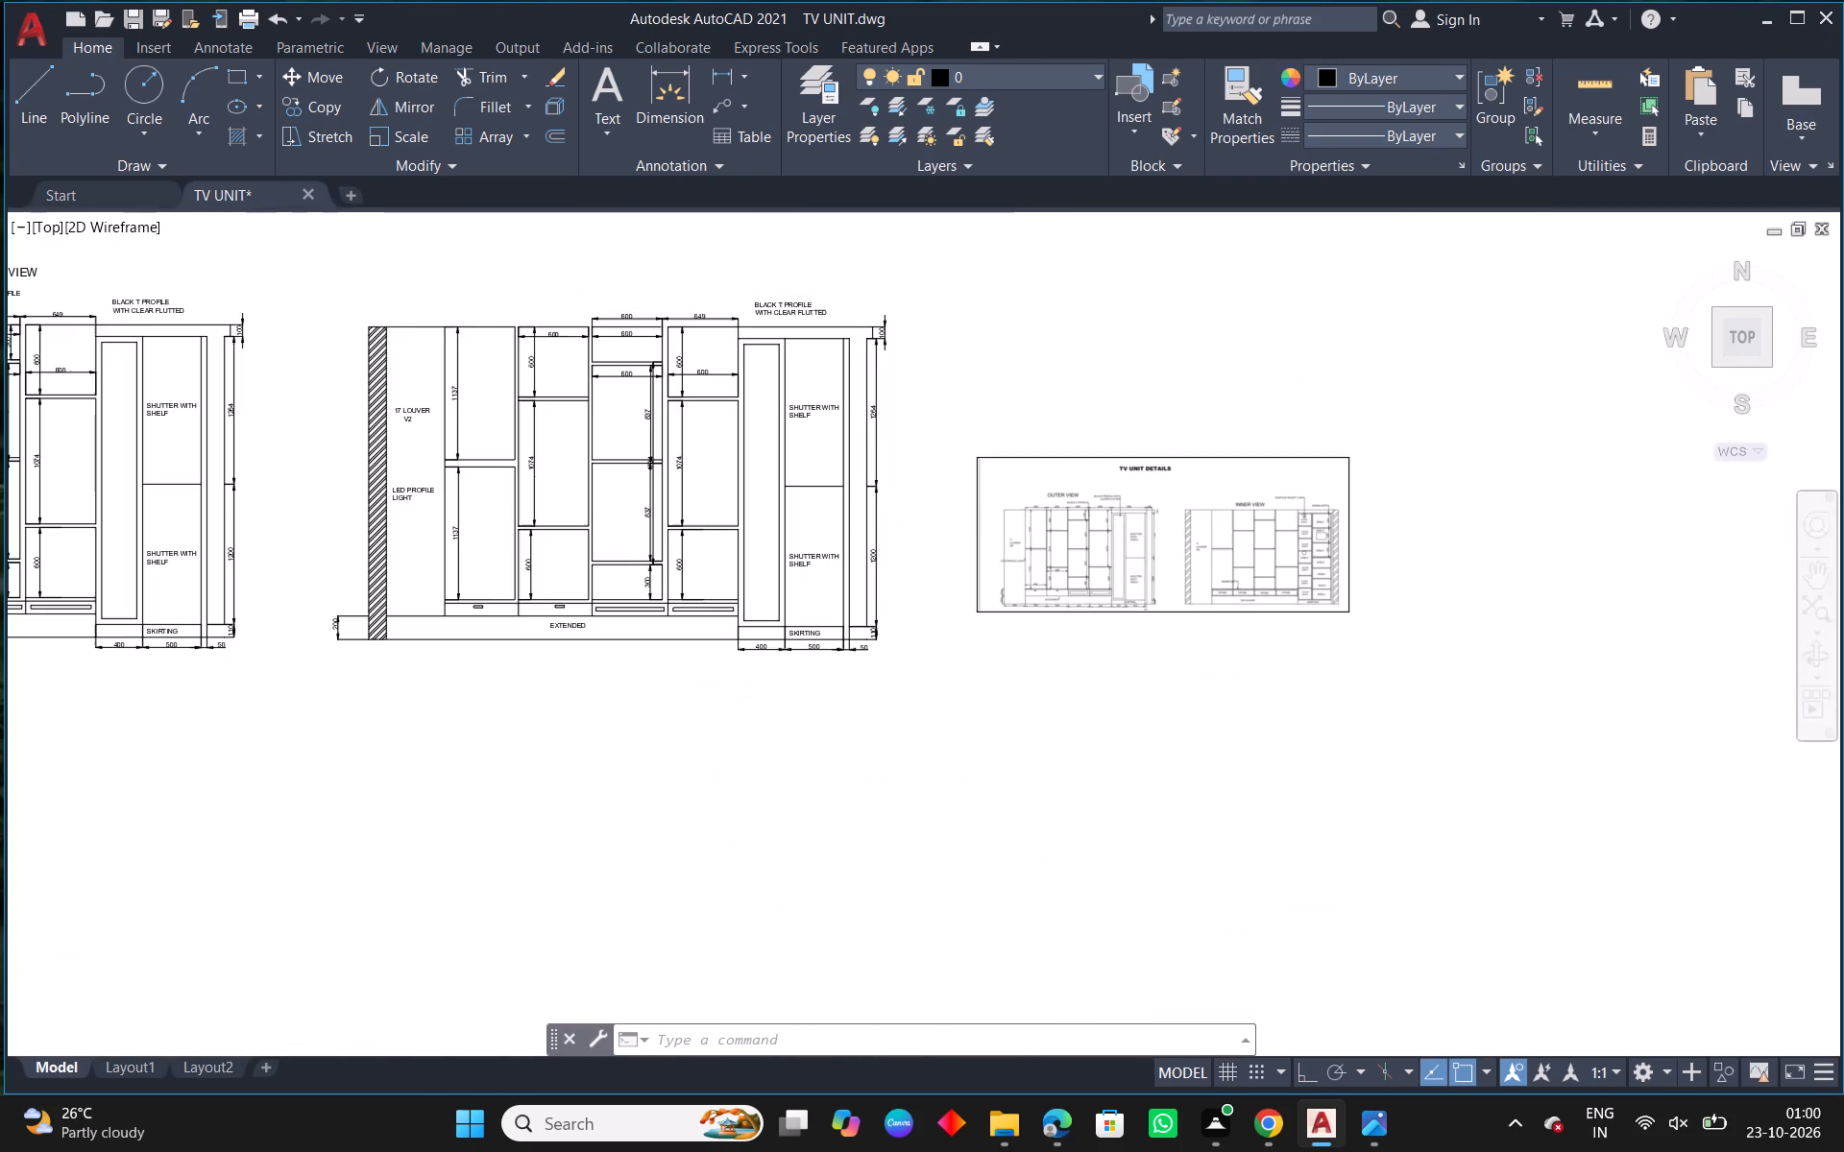
middle_drag(911, 650, 1024, 661)
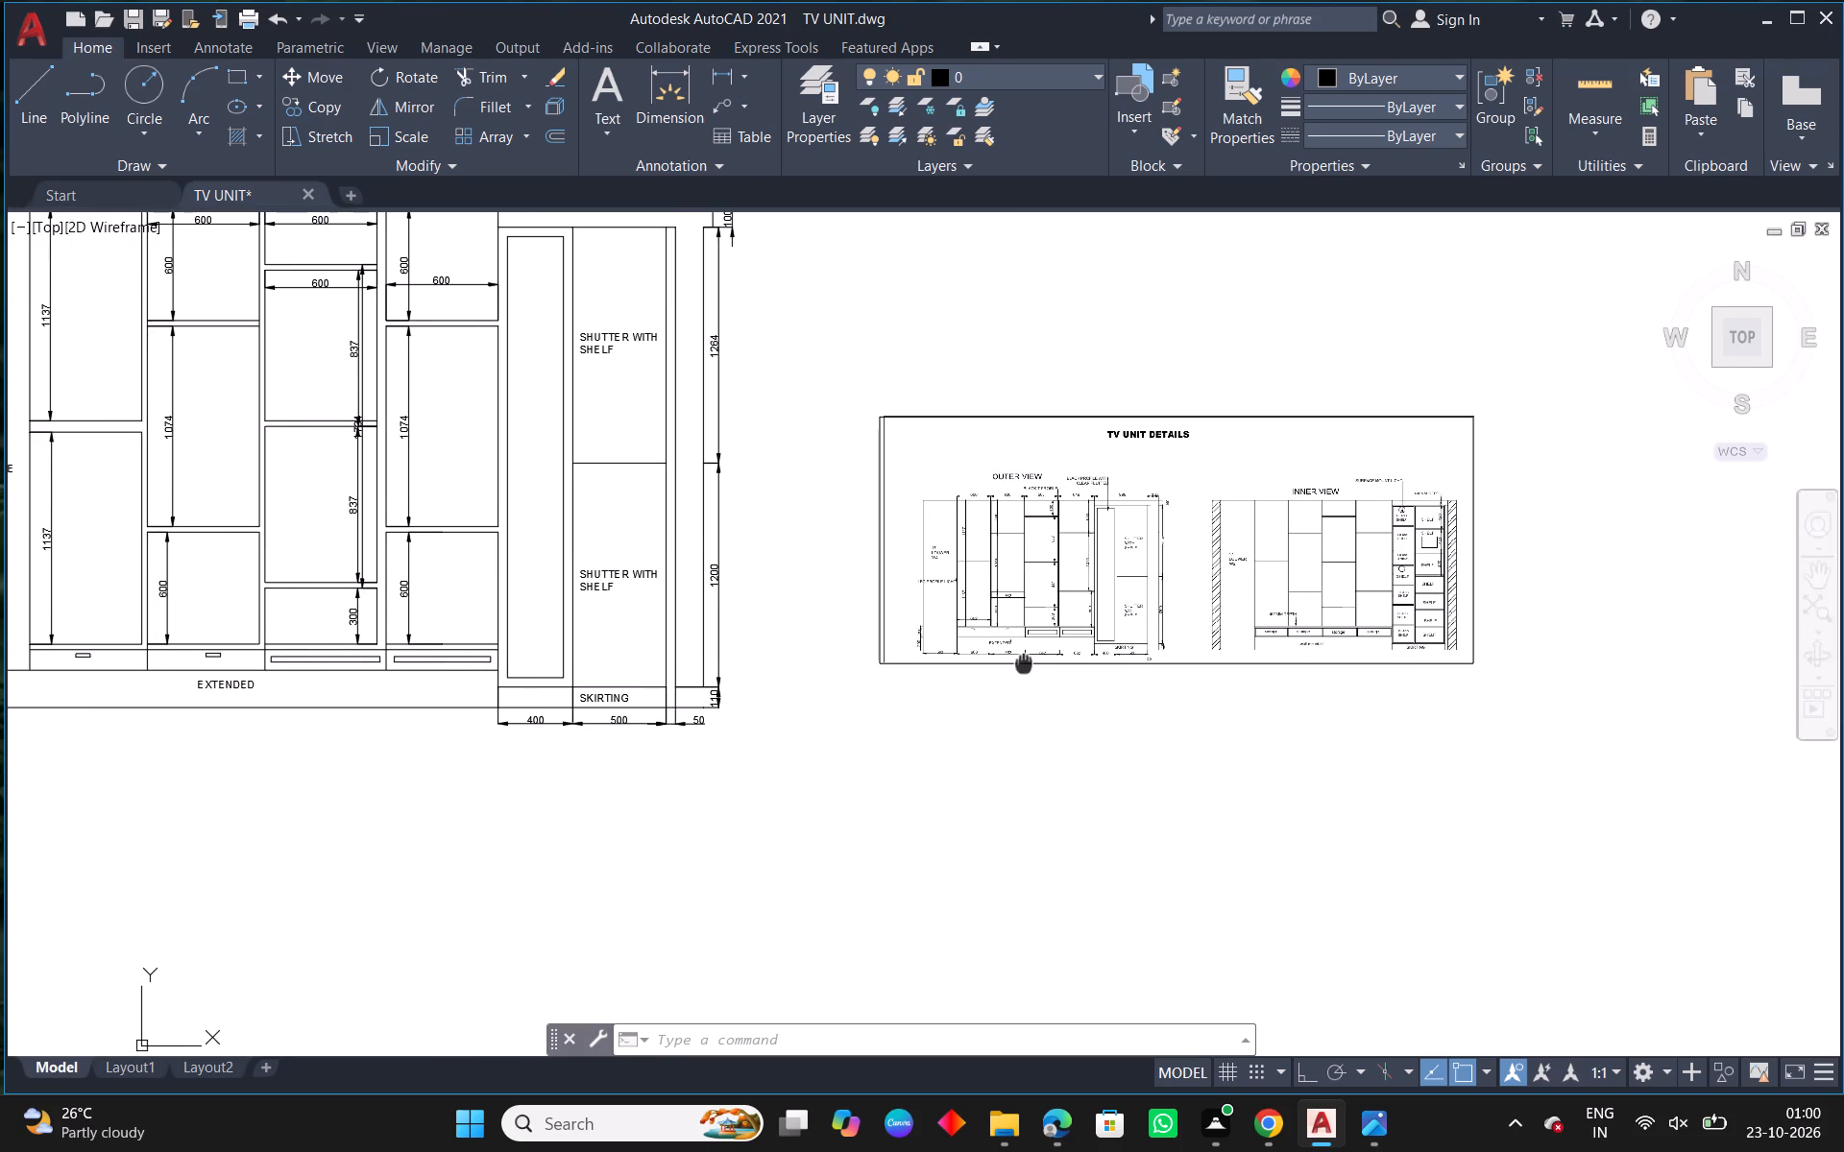
middle_drag(1024, 661, 1344, 829)
scroll(920, 420, up, 2)
drag(919, 420, 919, 420)
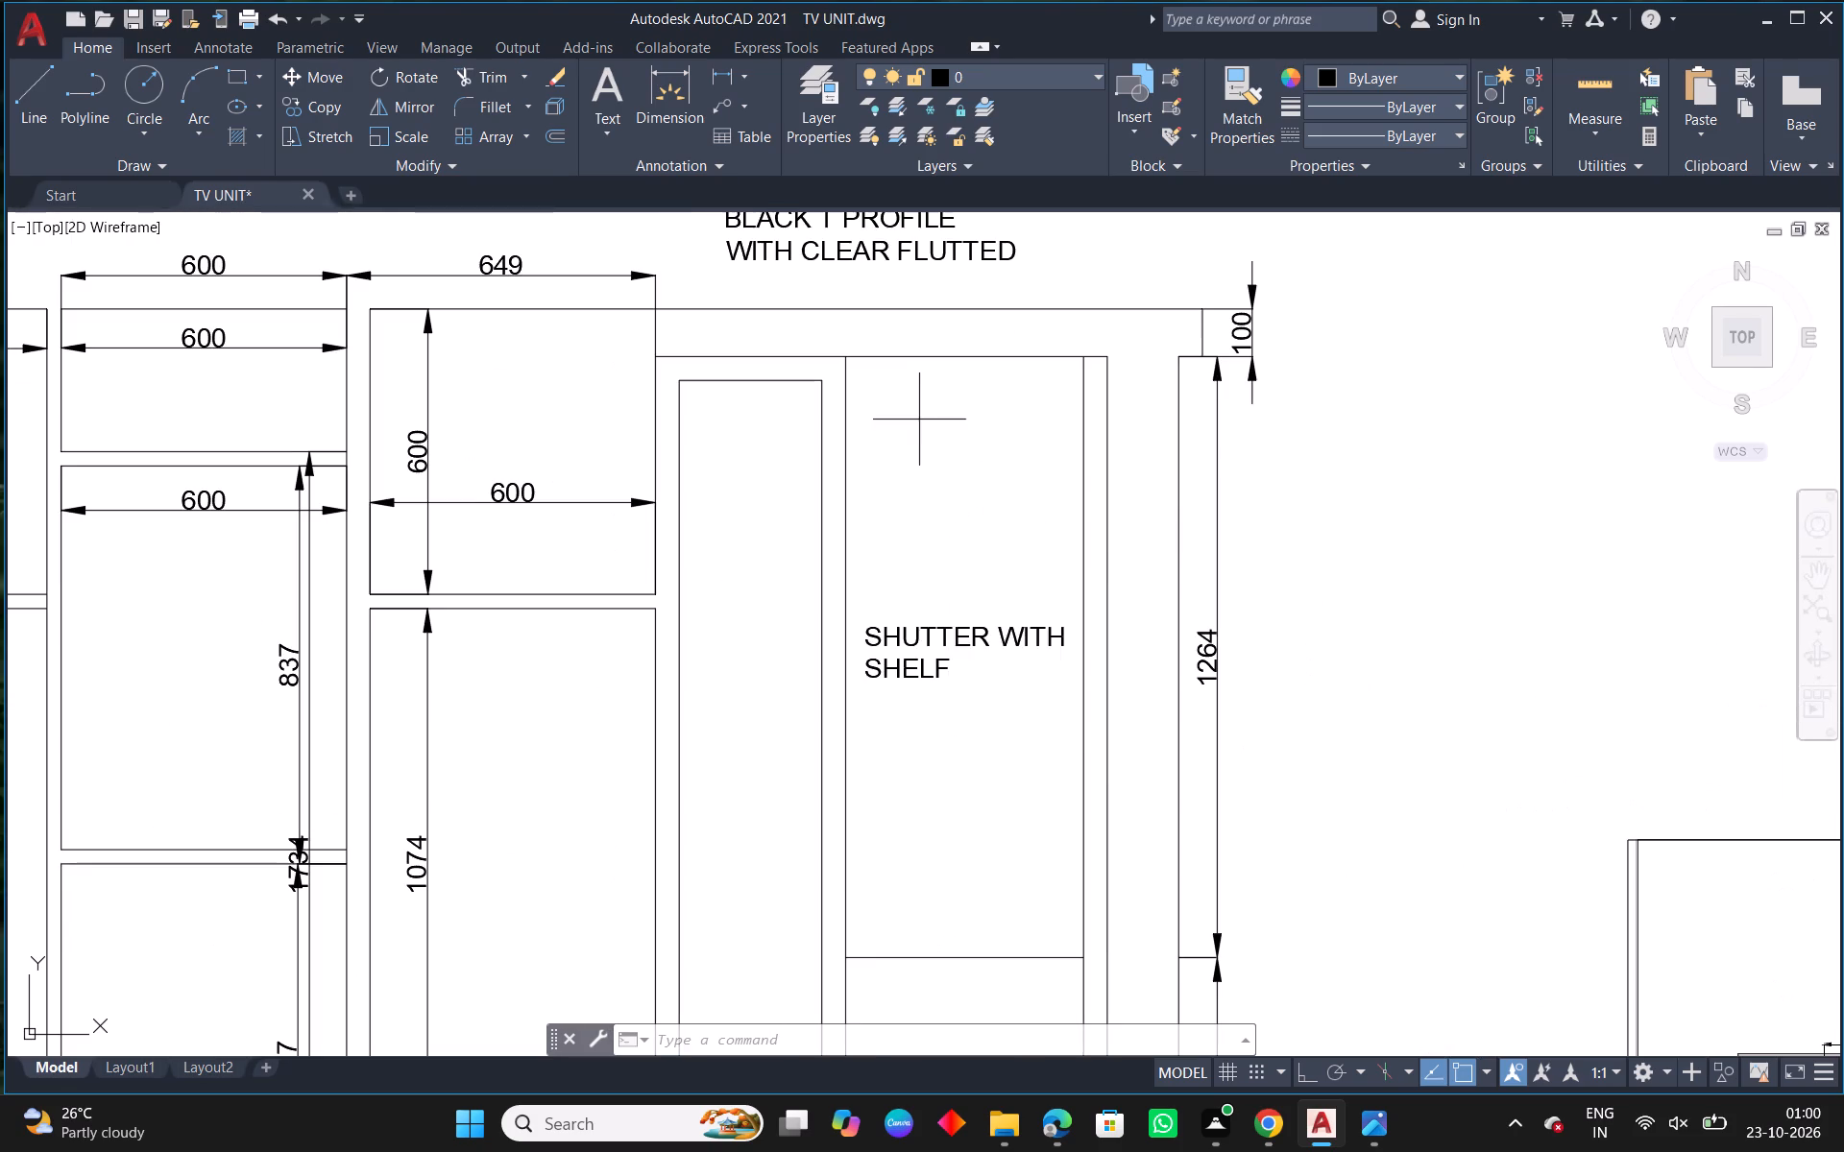
drag(919, 420, 926, 444)
middle_drag(827, 826, 876, 624)
middle_drag(866, 761, 876, 687)
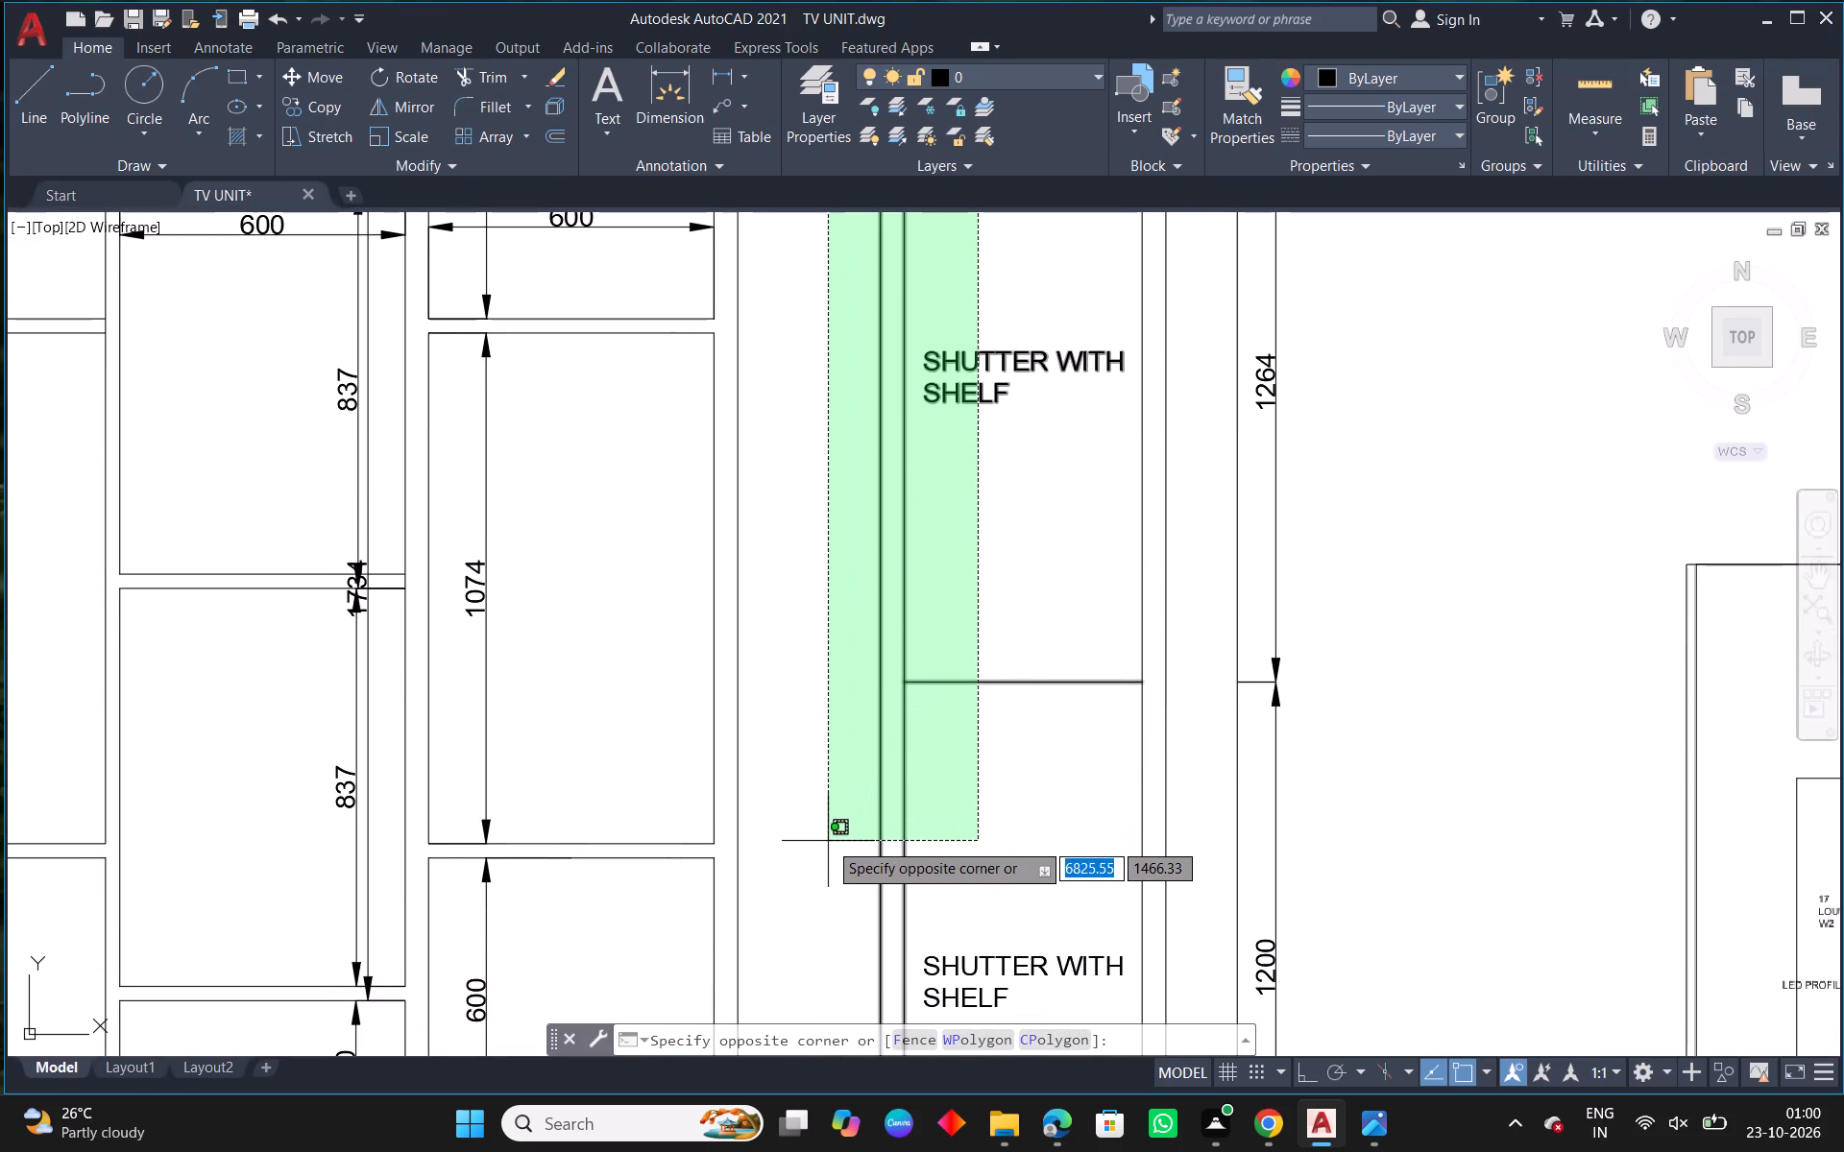
click(828, 841)
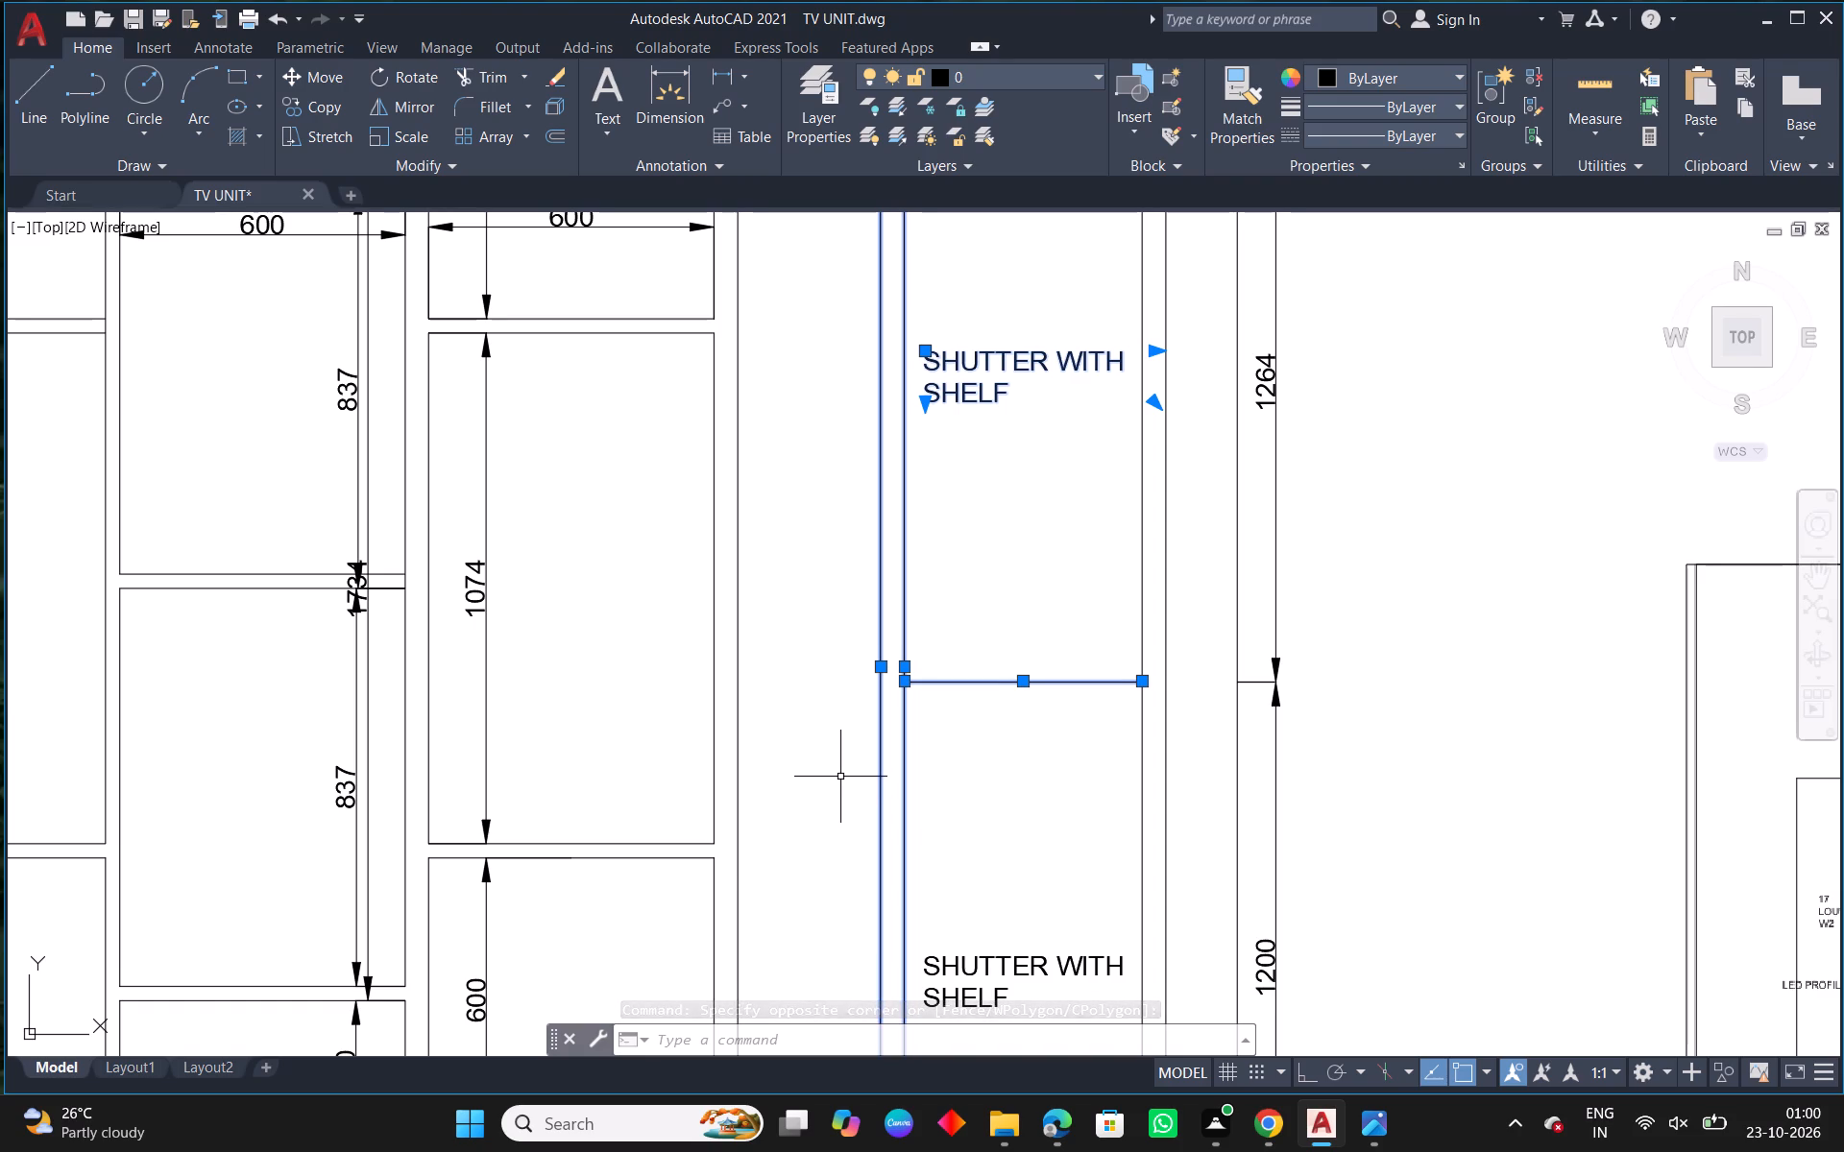
key(Delete)
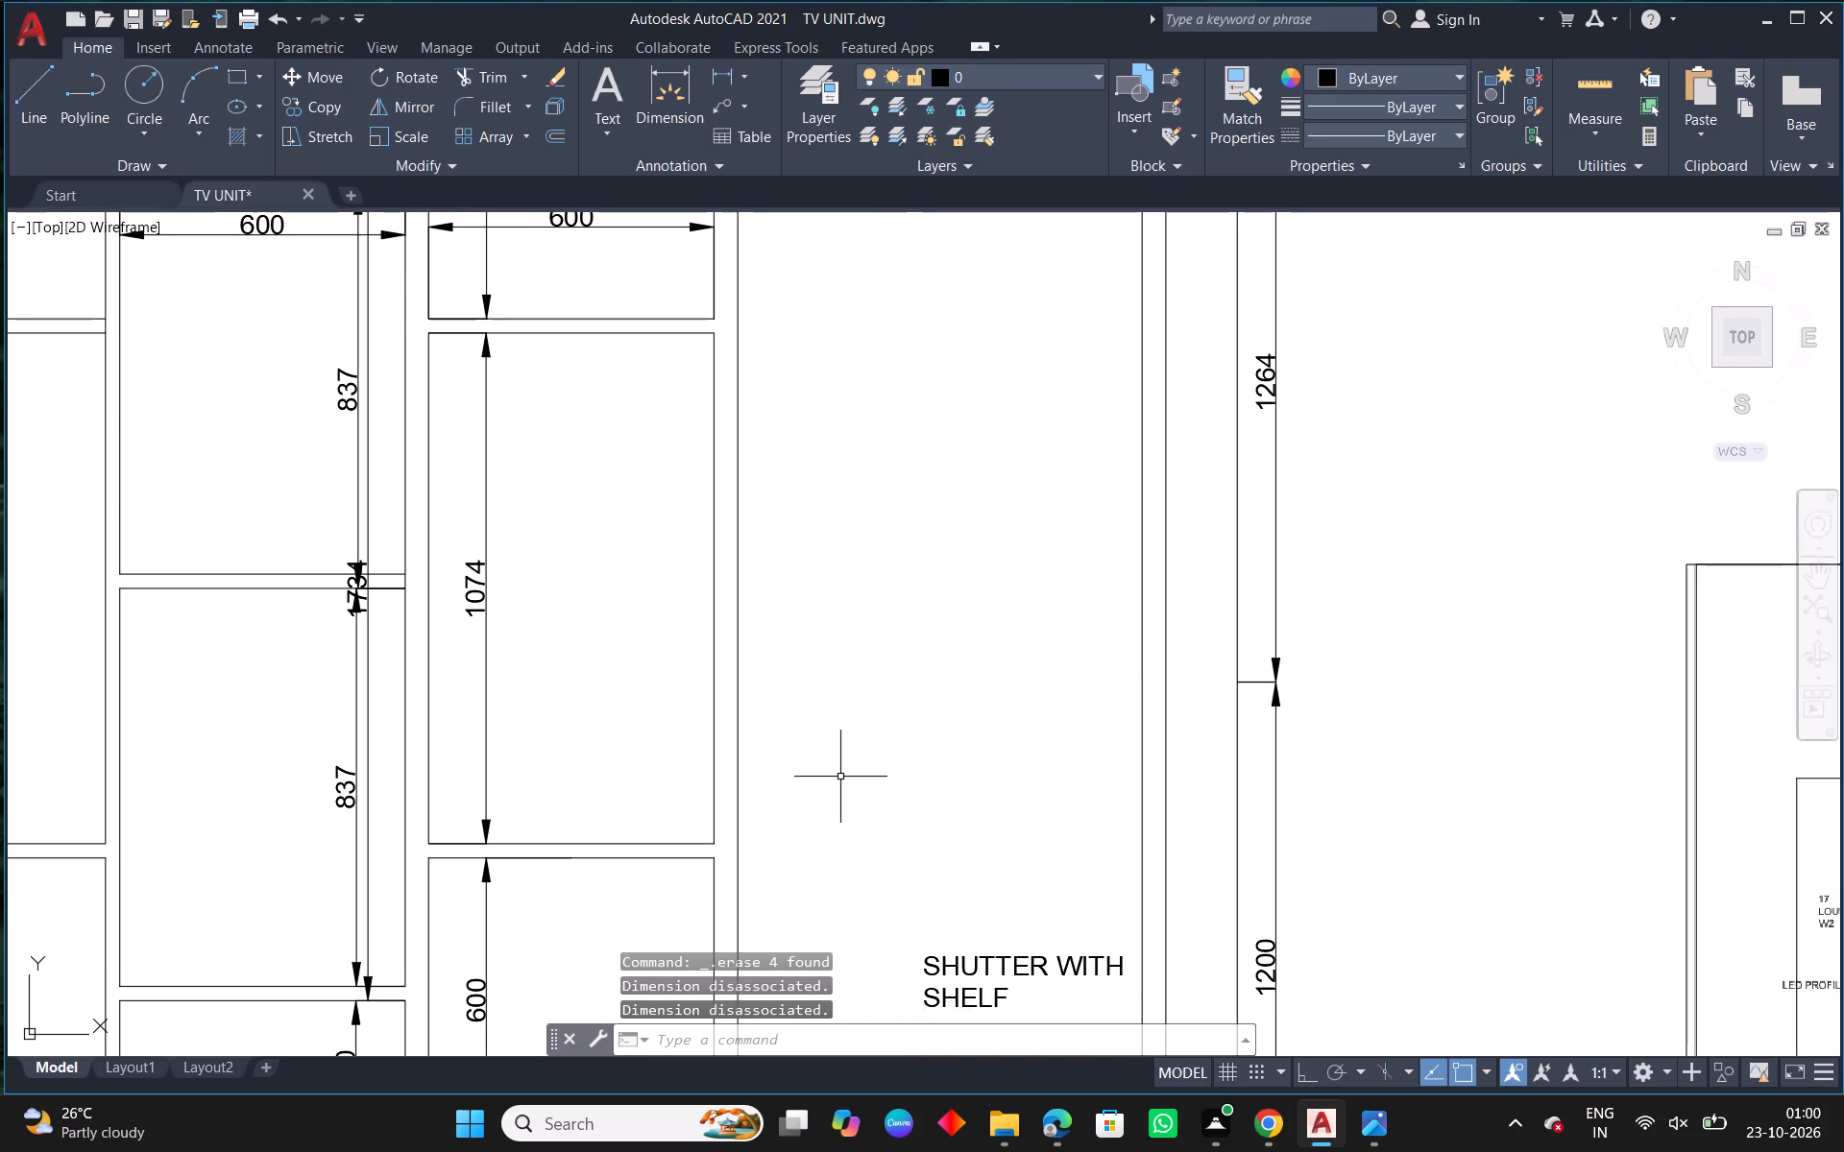
Erase the remaining lower SHUTTER WITH SHELF label inside the tall cabinet.
scroll(863, 740, down, 1)
middle_drag(866, 738, 931, 641)
scroll(931, 642, down, 2)
scroll(939, 633, up, 1)
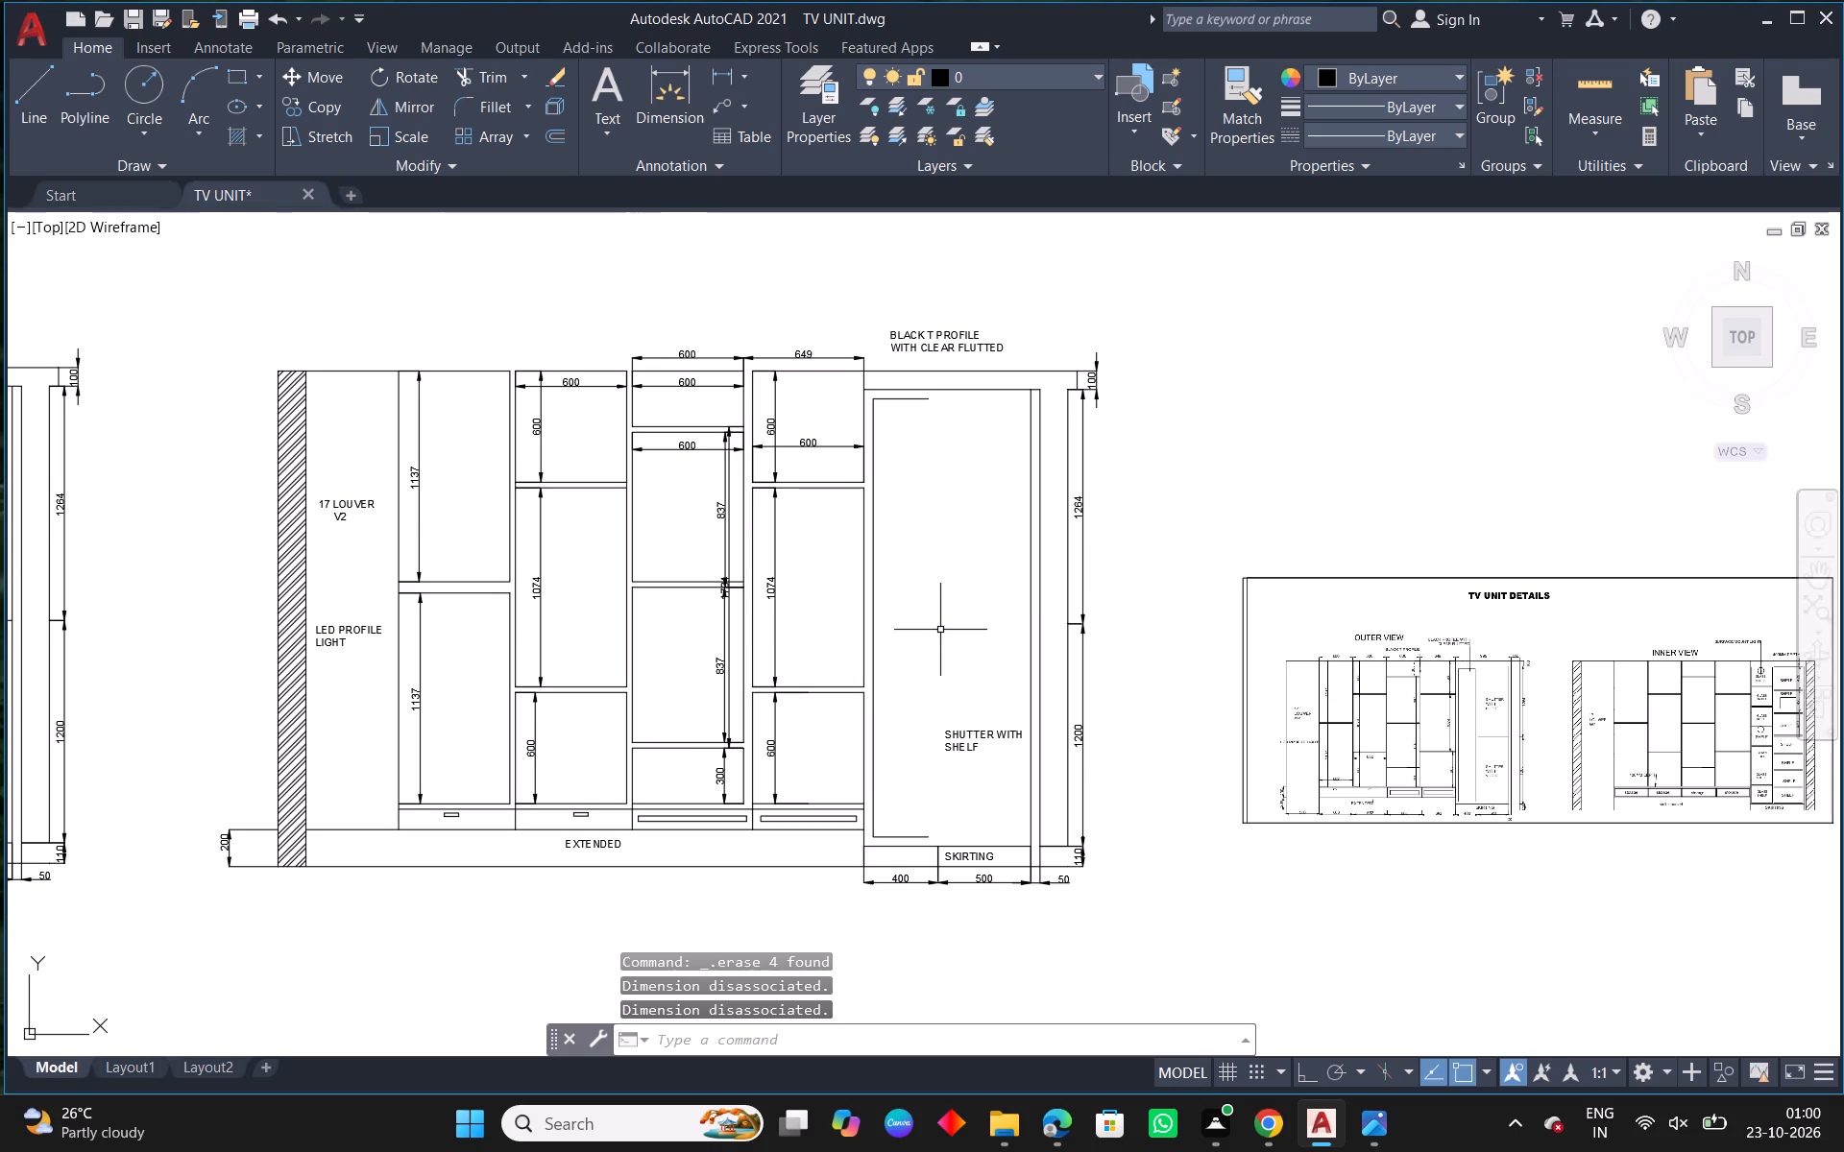
drag(979, 669, 959, 714)
click(933, 768)
key(Delete)
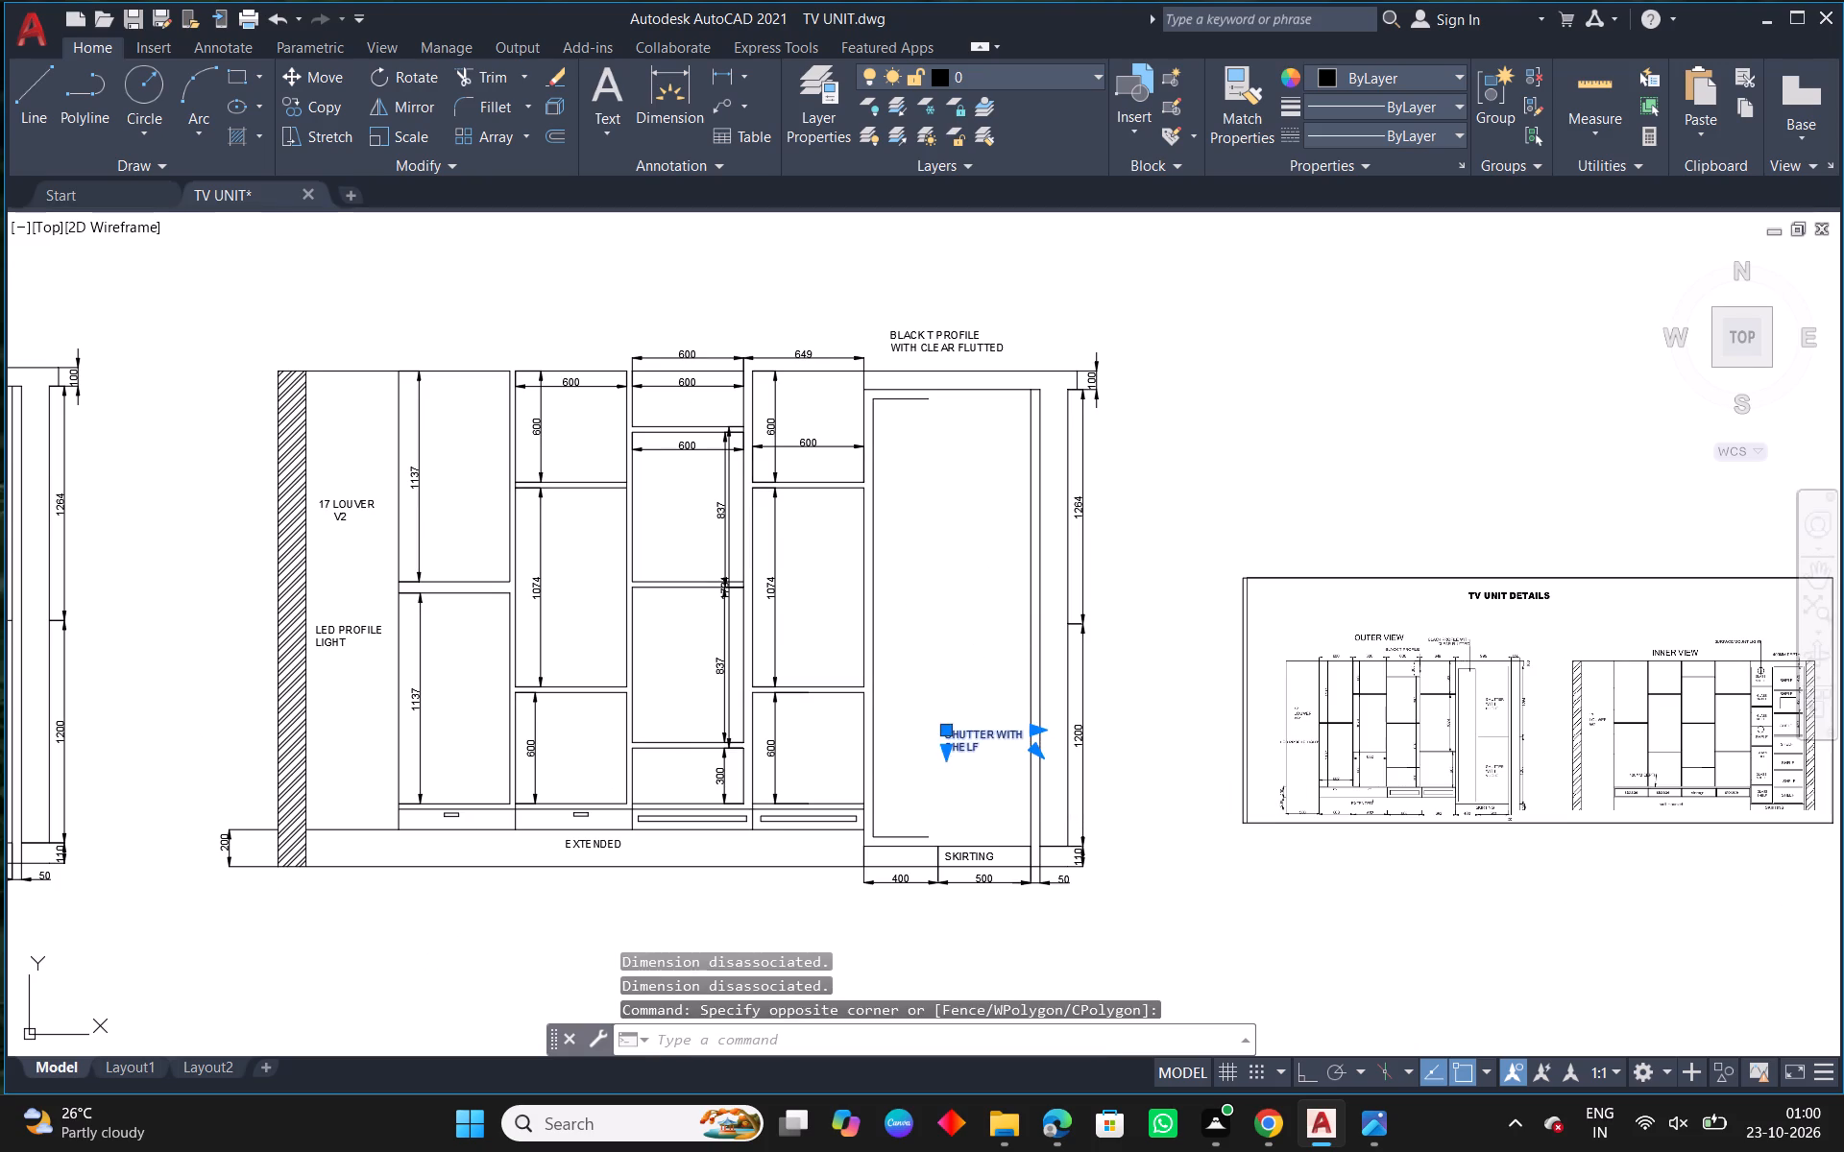
Erase the leftover left, bottom and top lines of the fluted-glass door frame inside the tall cabinet.
middle_drag(943, 793, 823, 755)
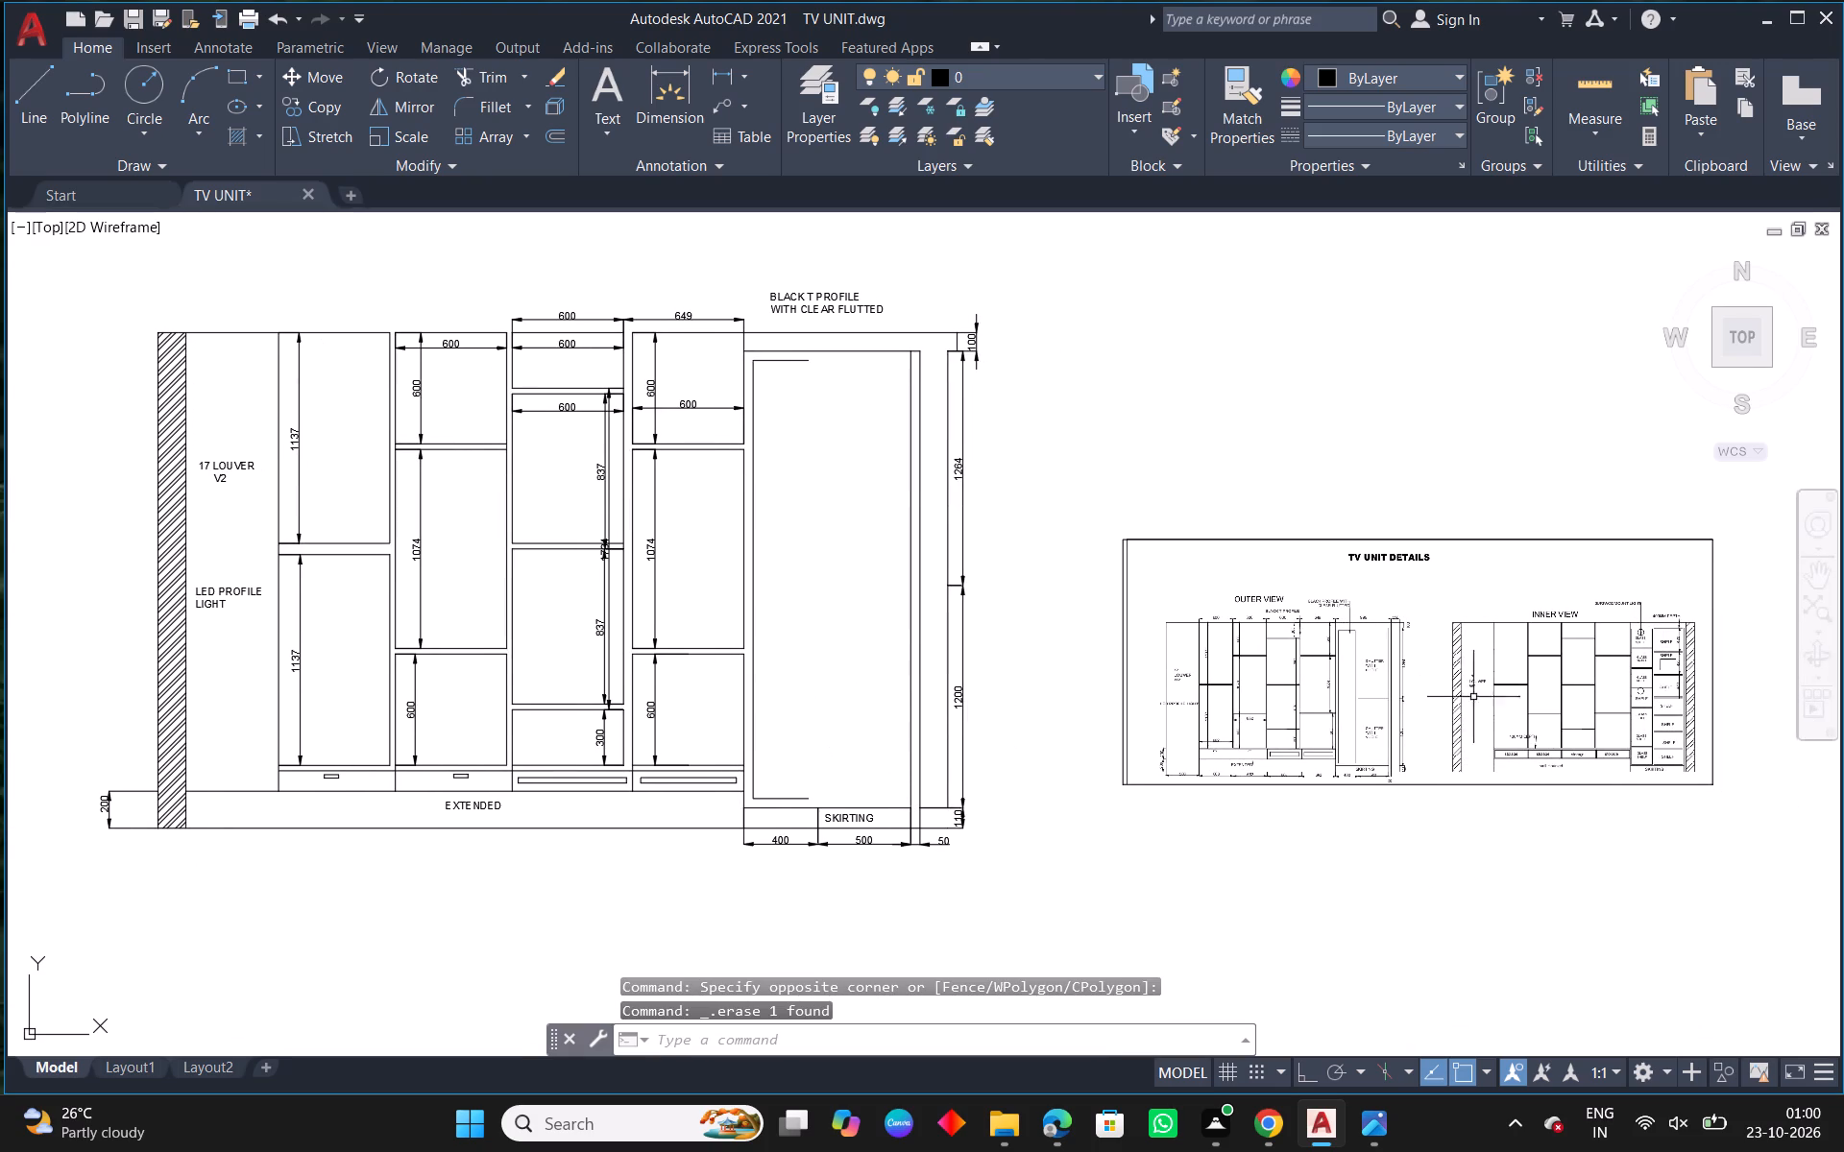
scroll(784, 780, up, 3)
drag(761, 786, 748, 795)
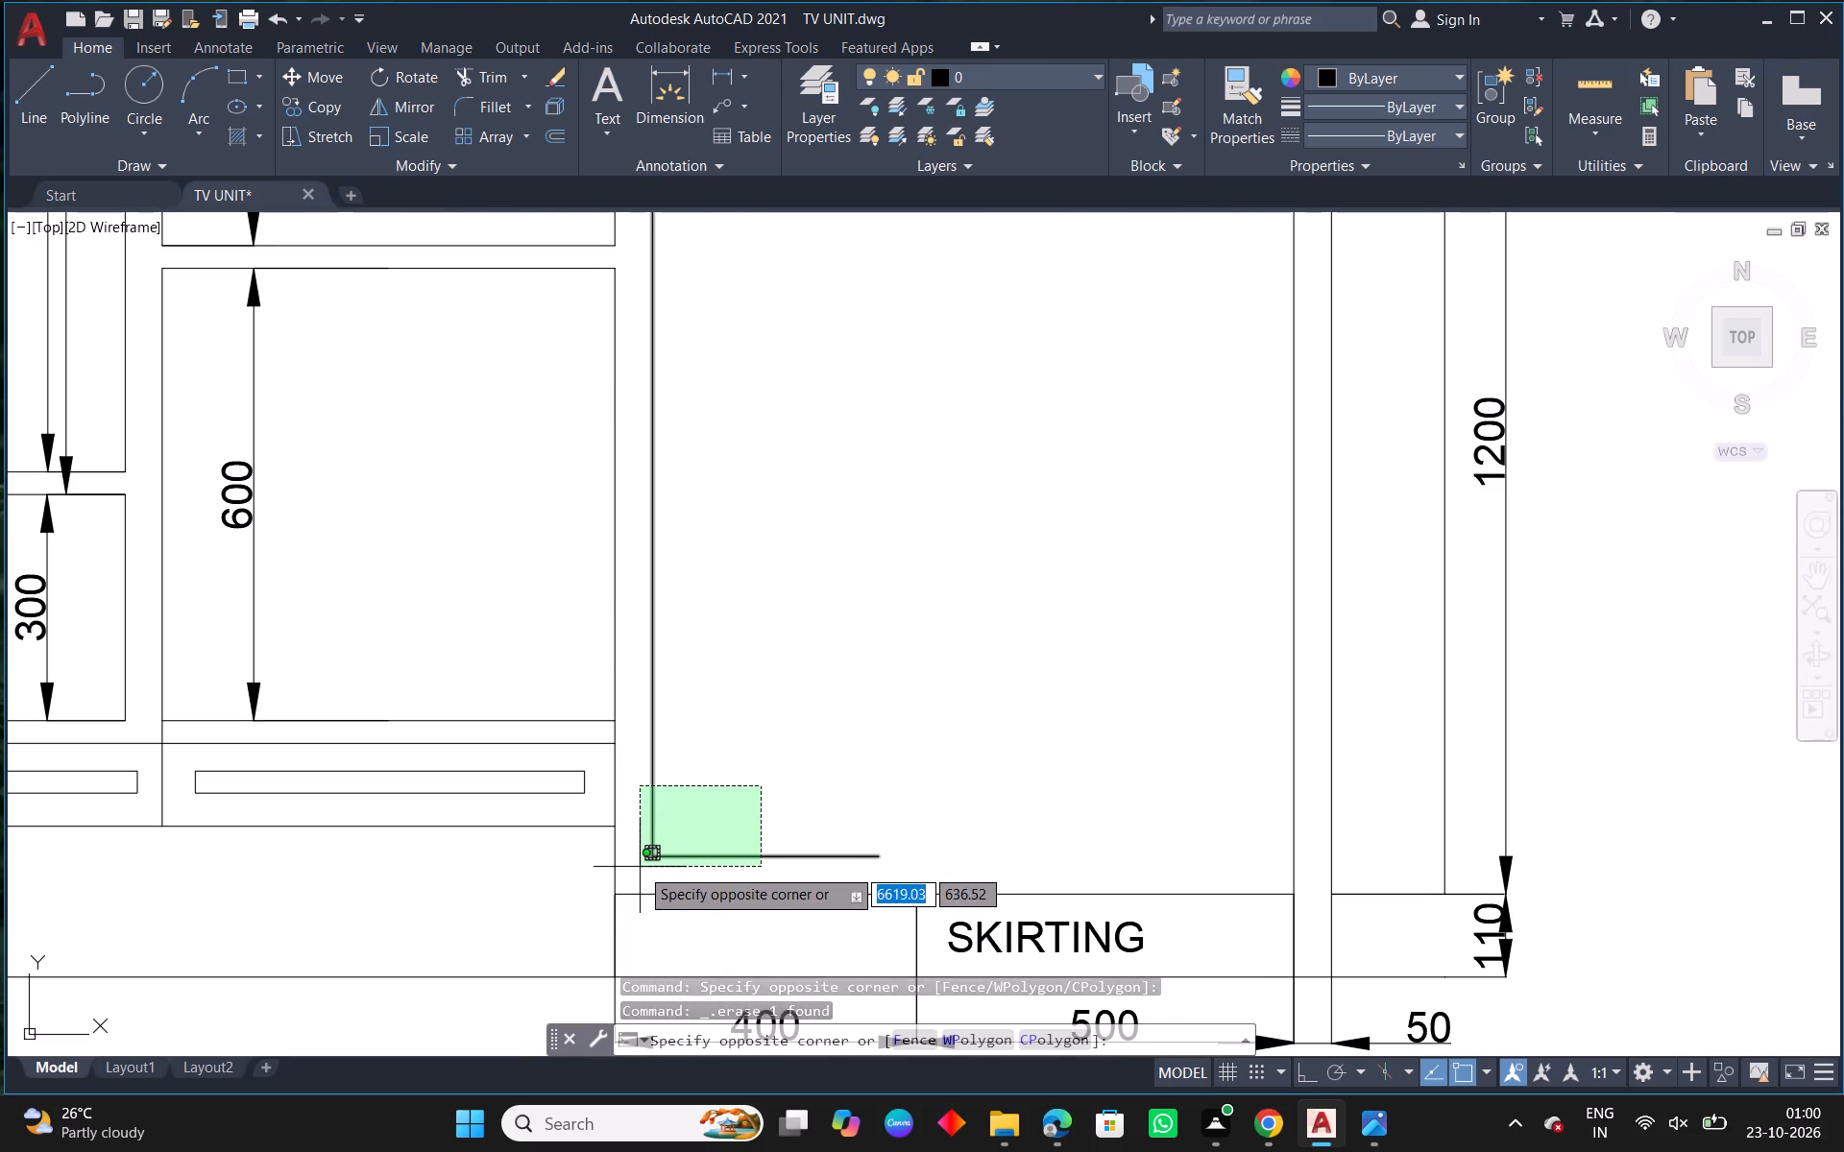
click(640, 867)
key(Delete)
scroll(710, 803, down, 3)
middle_drag(759, 544, 778, 709)
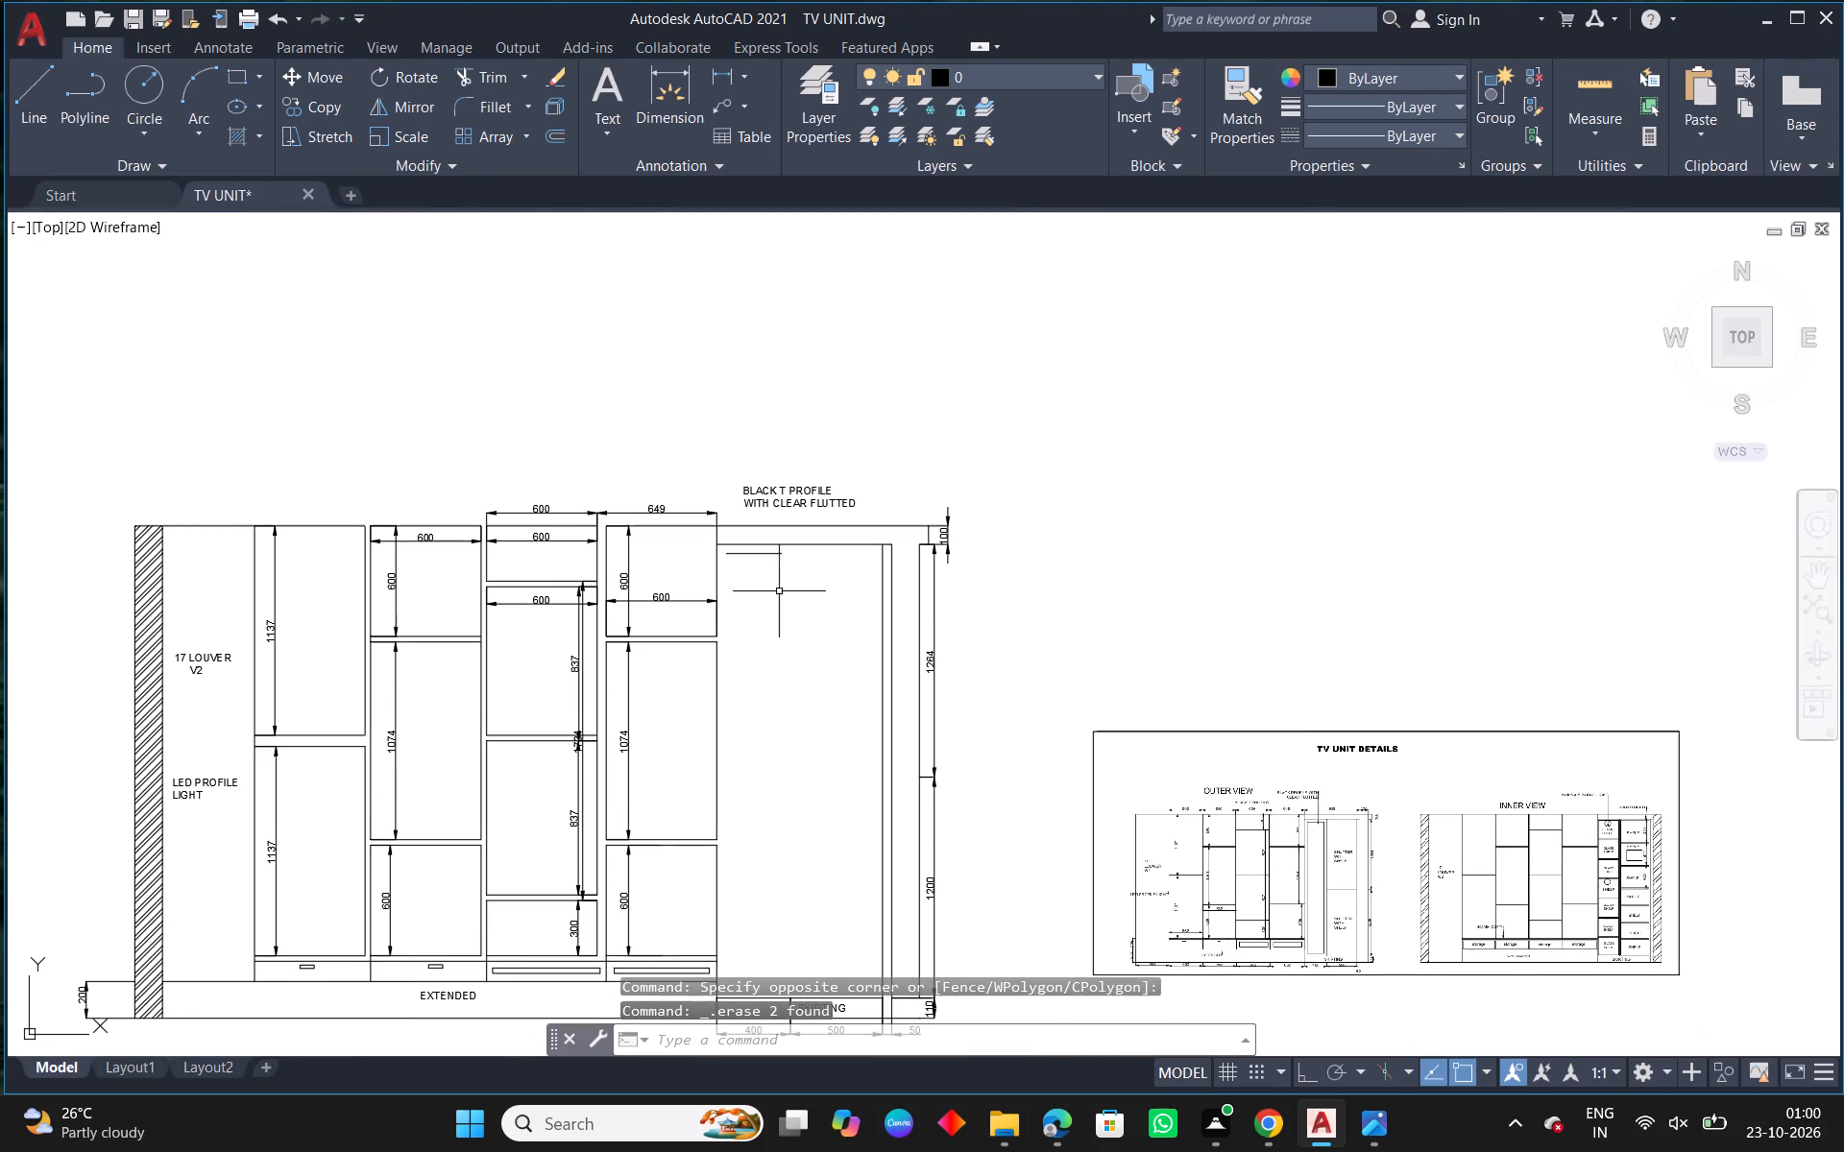
scroll(766, 547, up, 2)
drag(771, 584, 772, 573)
click(750, 552)
key(Delete)
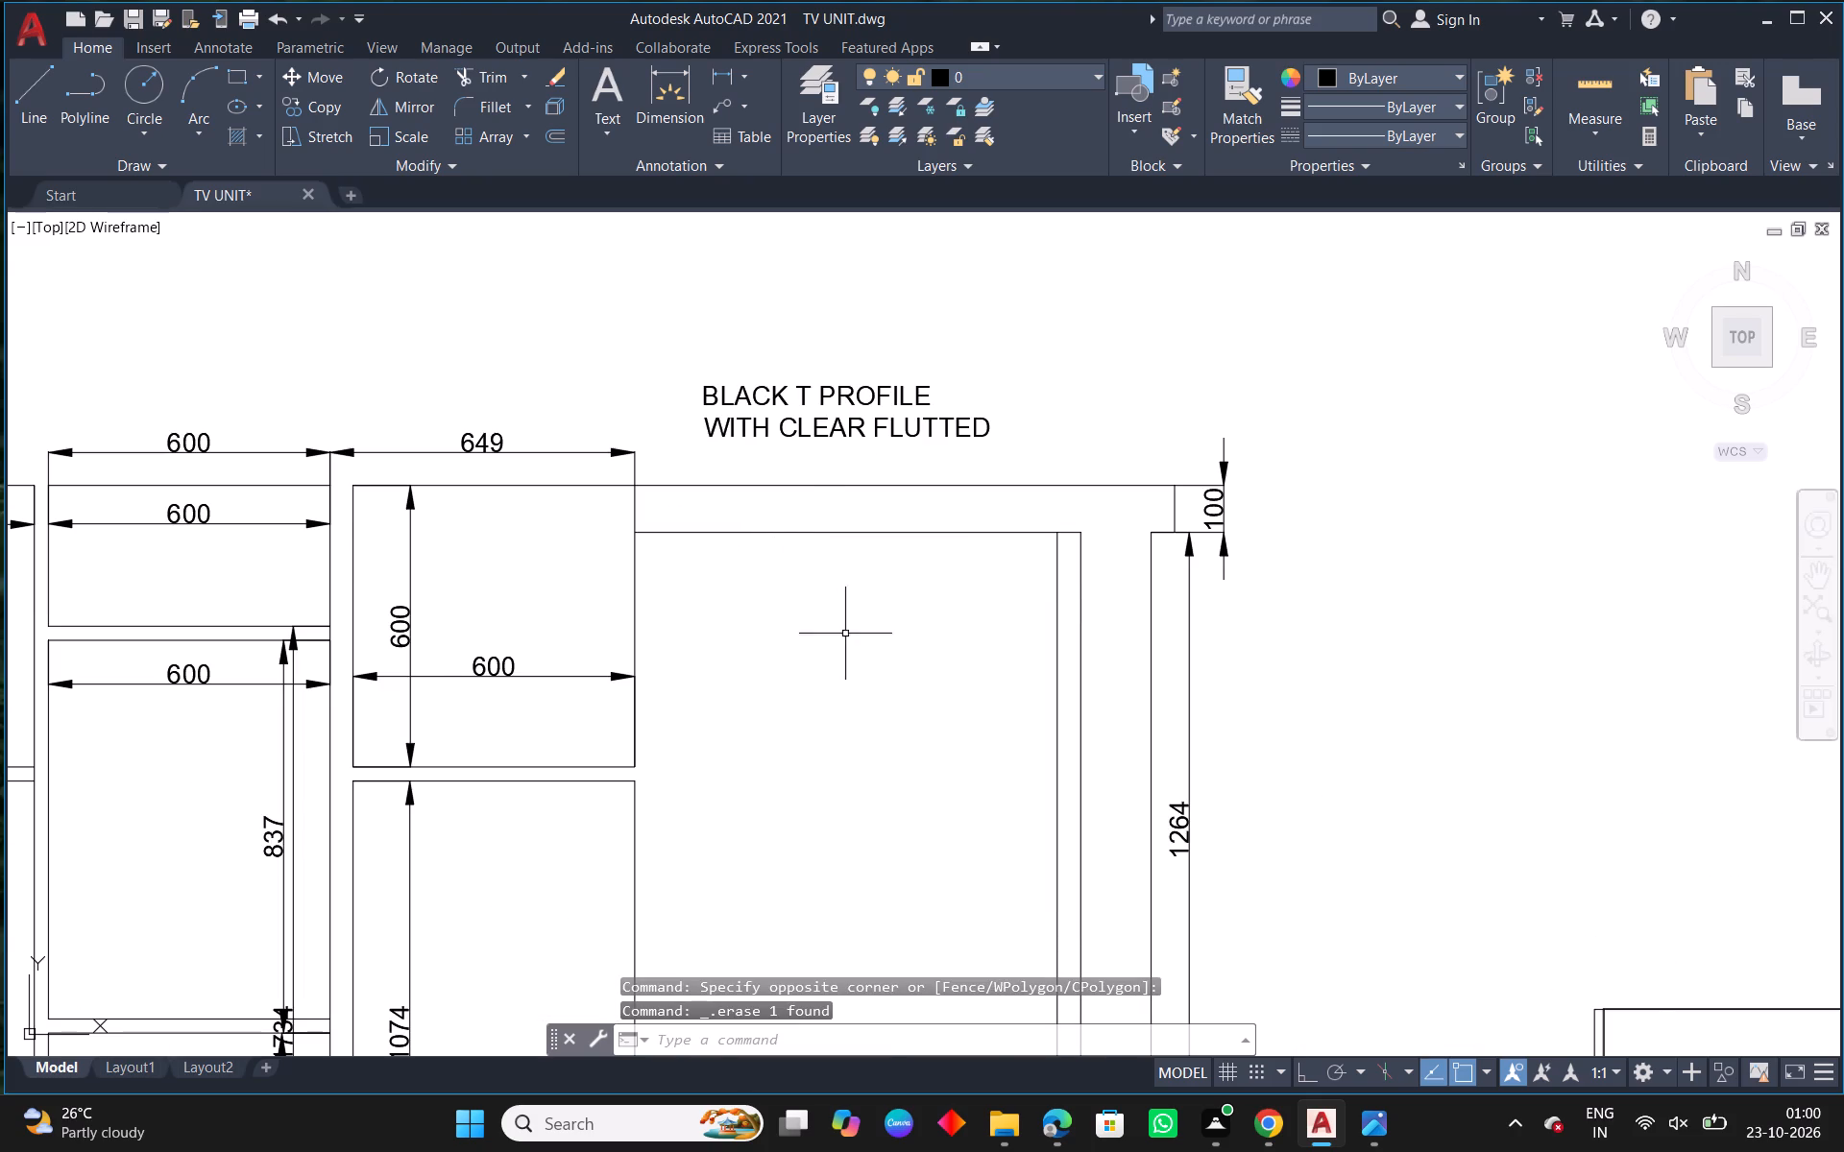
Examine the tall cabinet's shelf and side panel layout in the INNER VIEW reference.
scroll(852, 637, down, 3)
middle_drag(1100, 711, 928, 625)
scroll(1243, 735, up, 3)
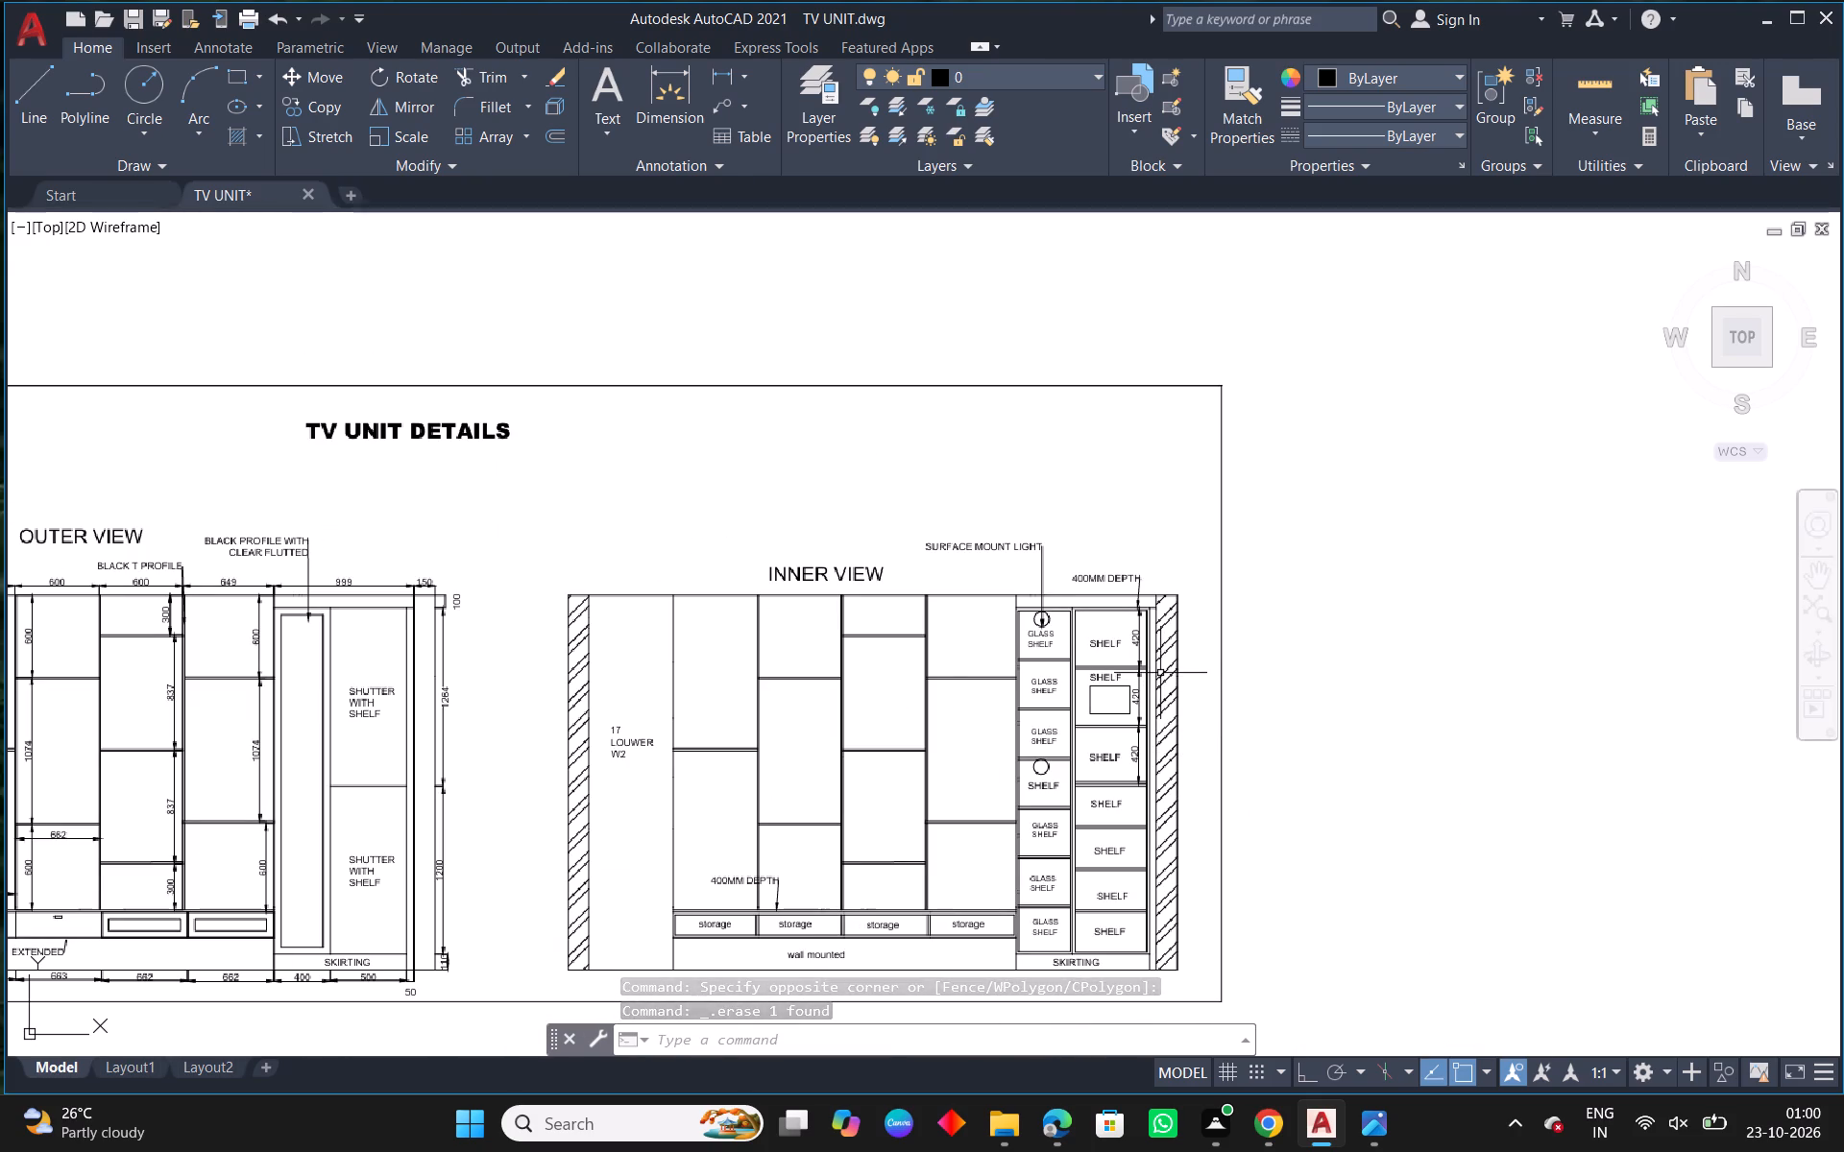
scroll(1122, 663, up, 3)
scroll(1132, 663, down, 1)
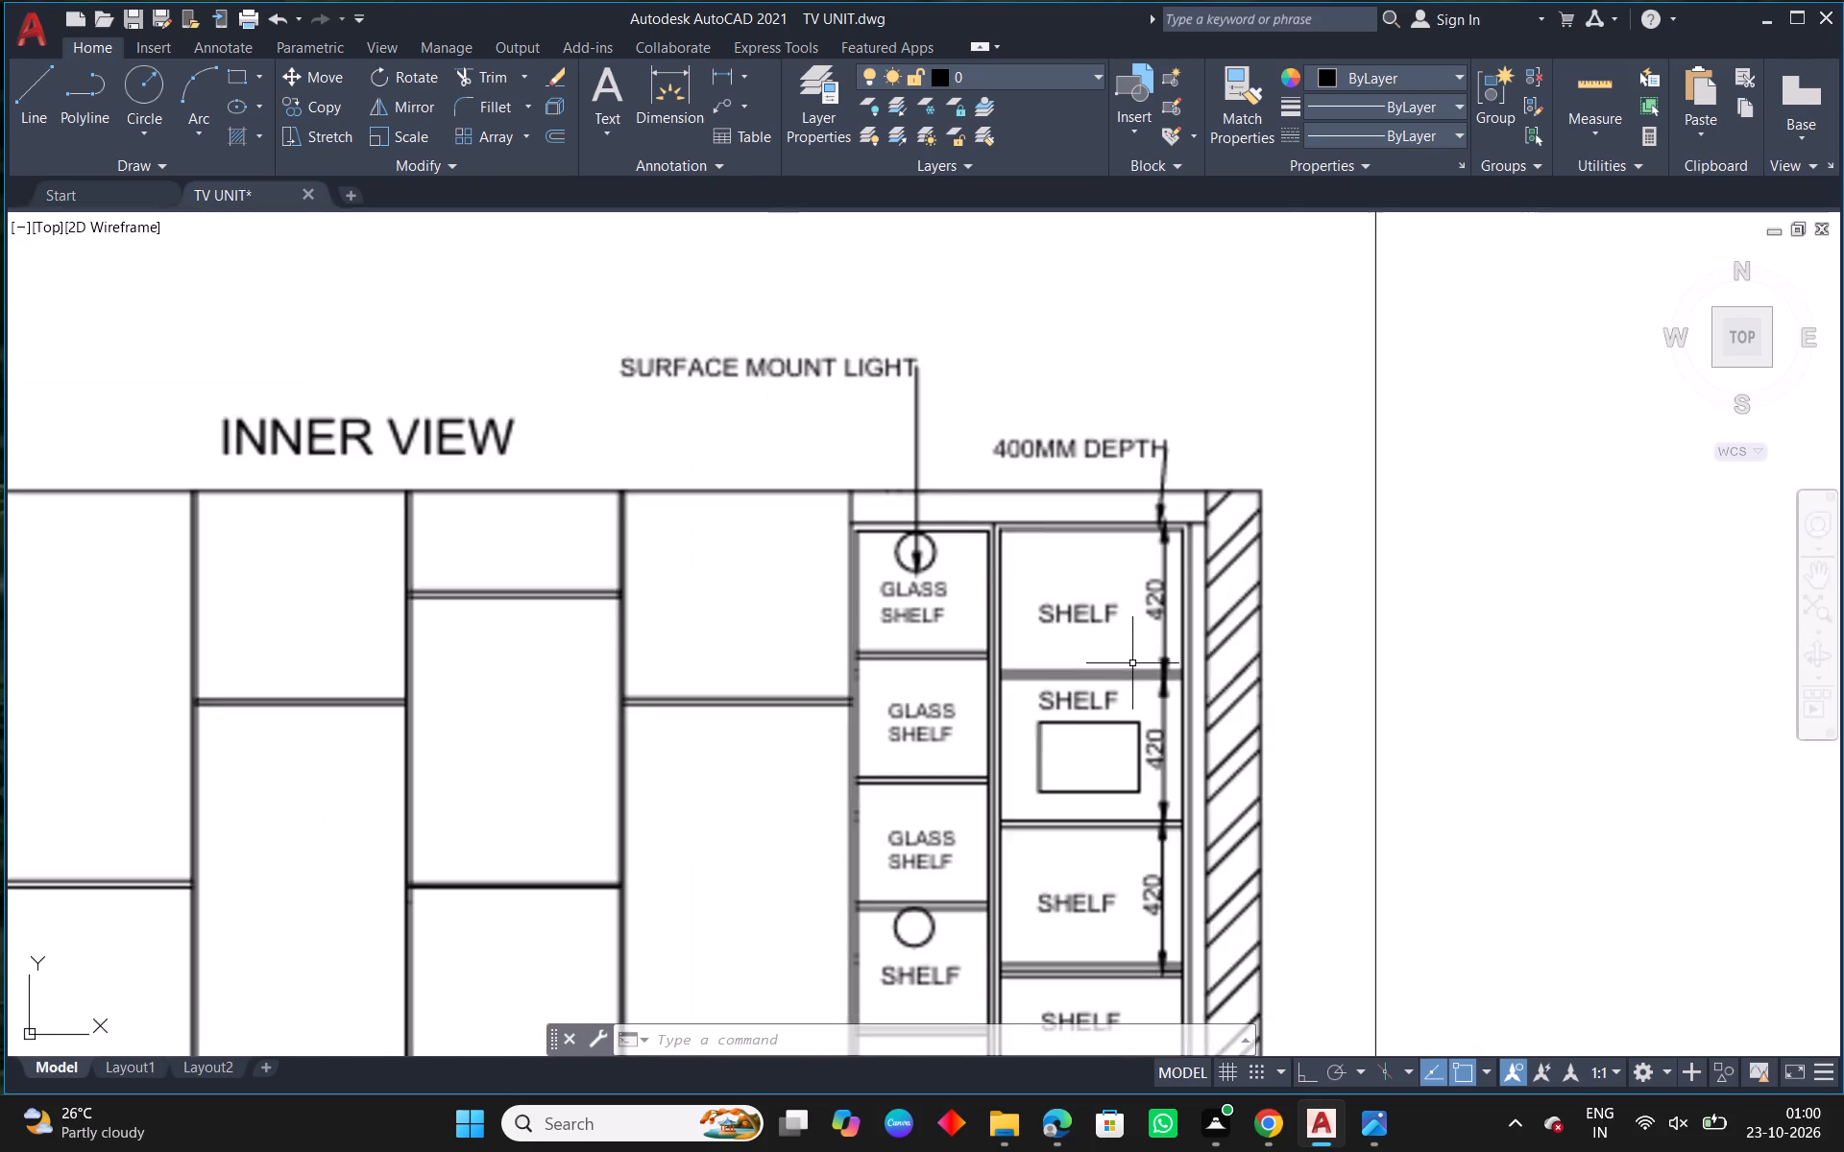
scroll(1132, 663, down, 1)
middle_drag(1164, 681, 1160, 572)
scroll(1160, 572, down, 1)
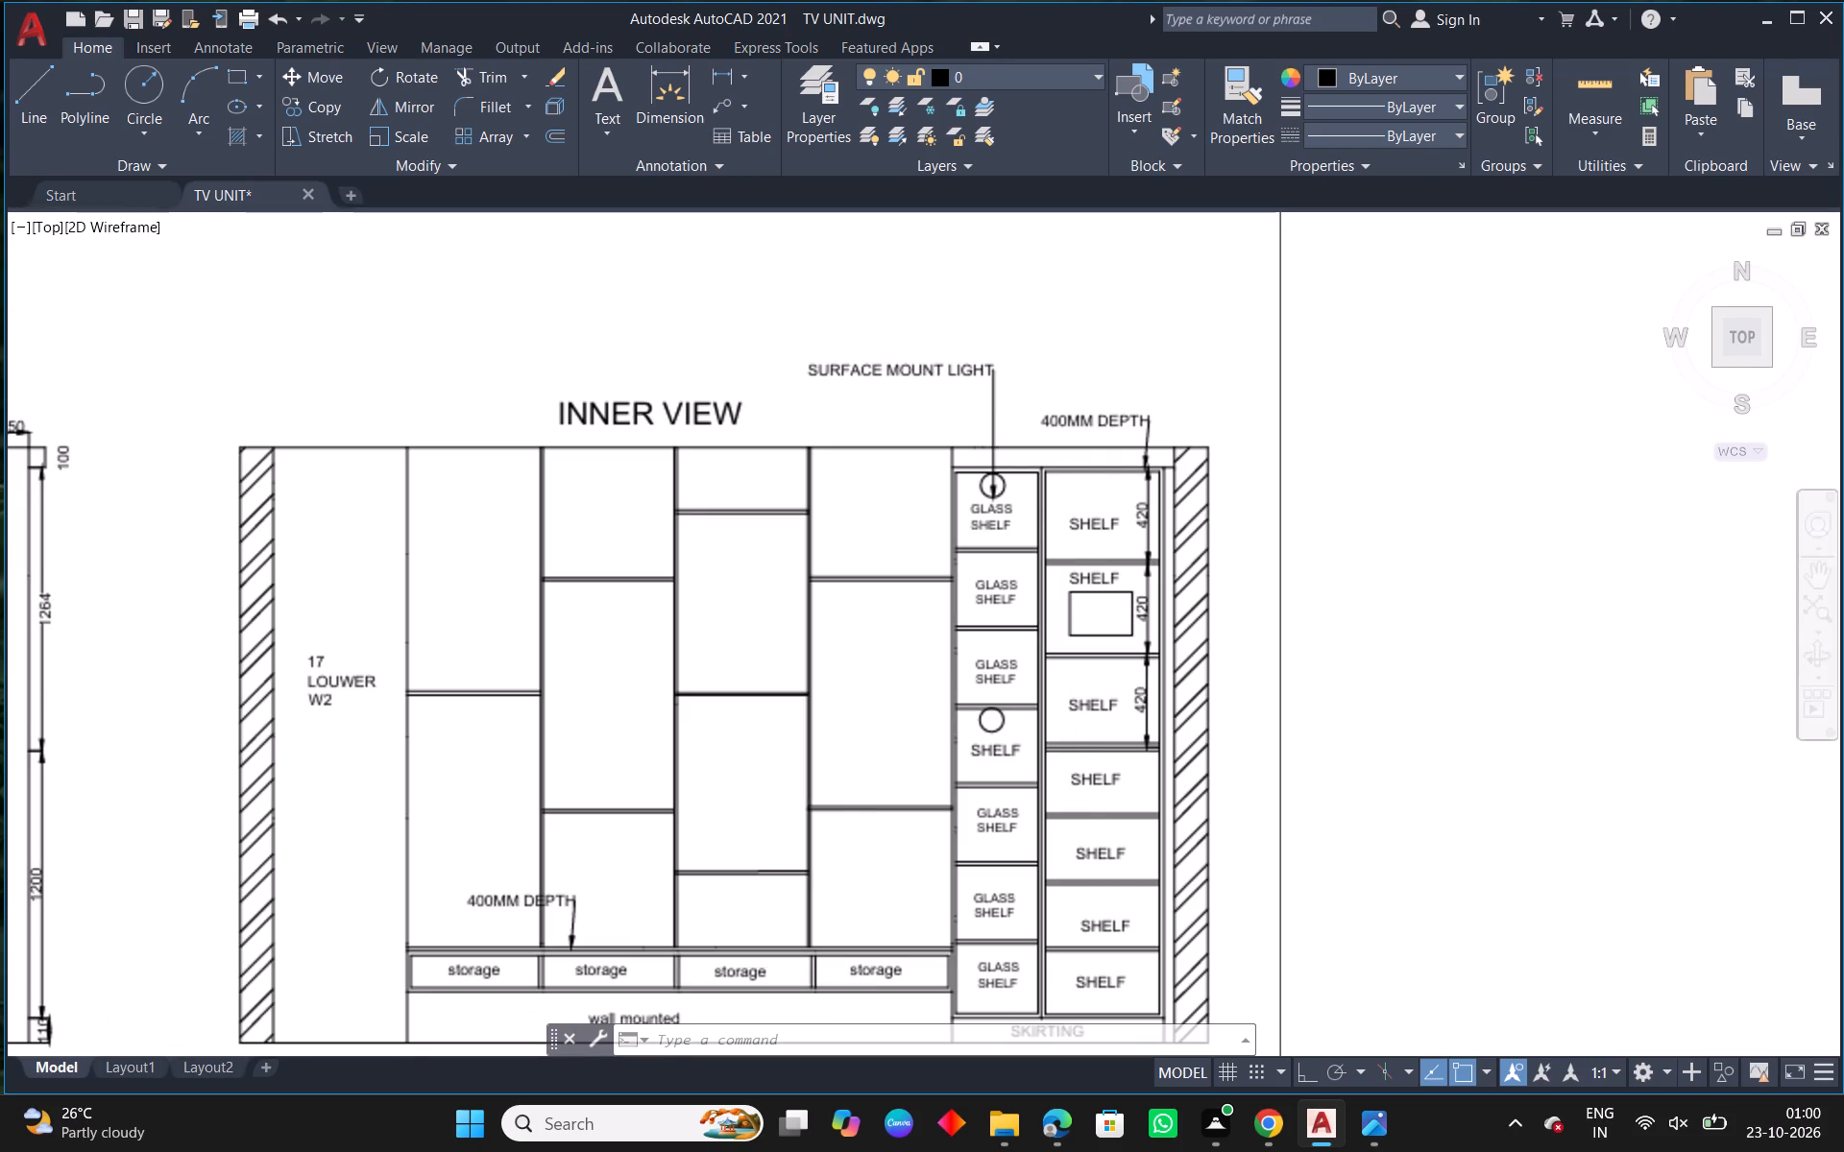
scroll(1027, 613, down, 1)
middle_drag(700, 635, 1381, 636)
scroll(1381, 636, down, 1)
middle_drag(879, 422, 864, 452)
Offset the three line segments along the tall cabinet's left edge by 30 towards the cabinet's interior.
key(Escape)
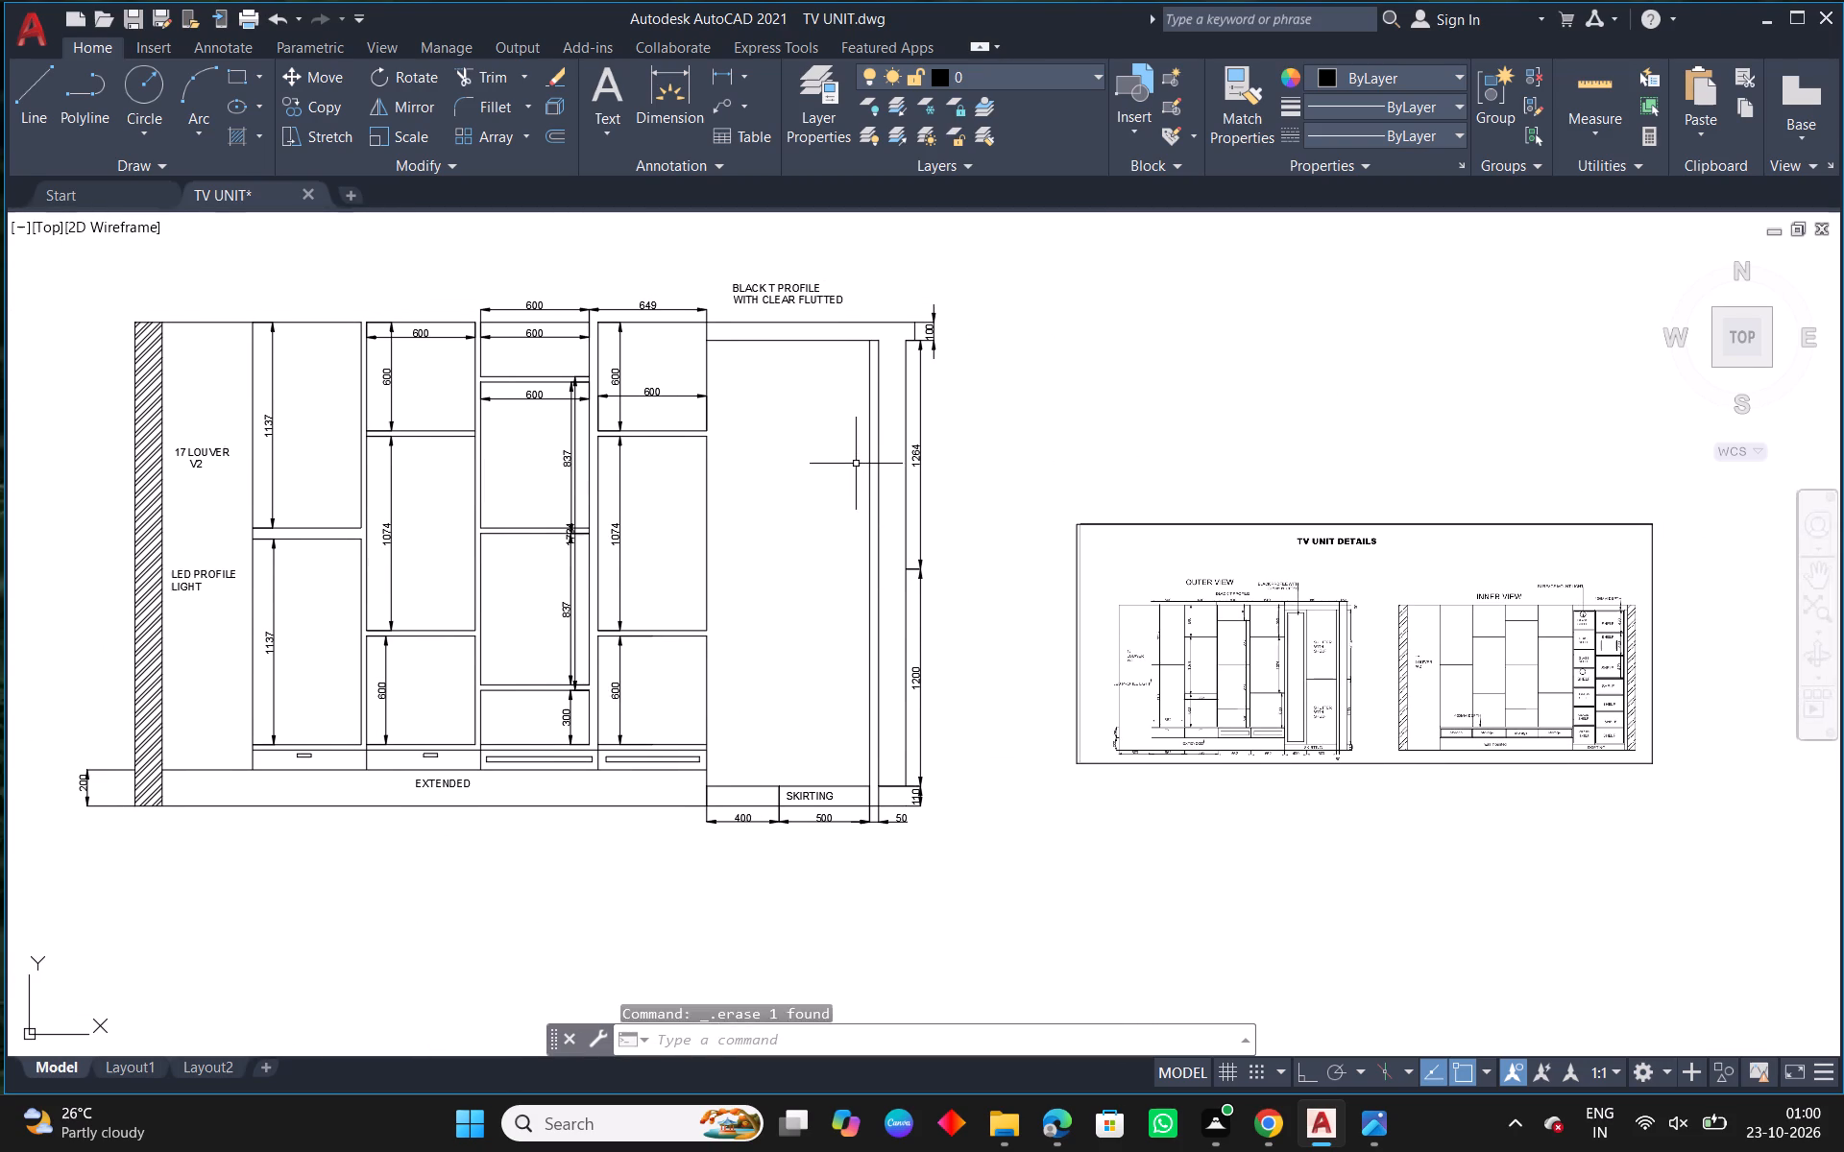
text(O 30)
key(Return)
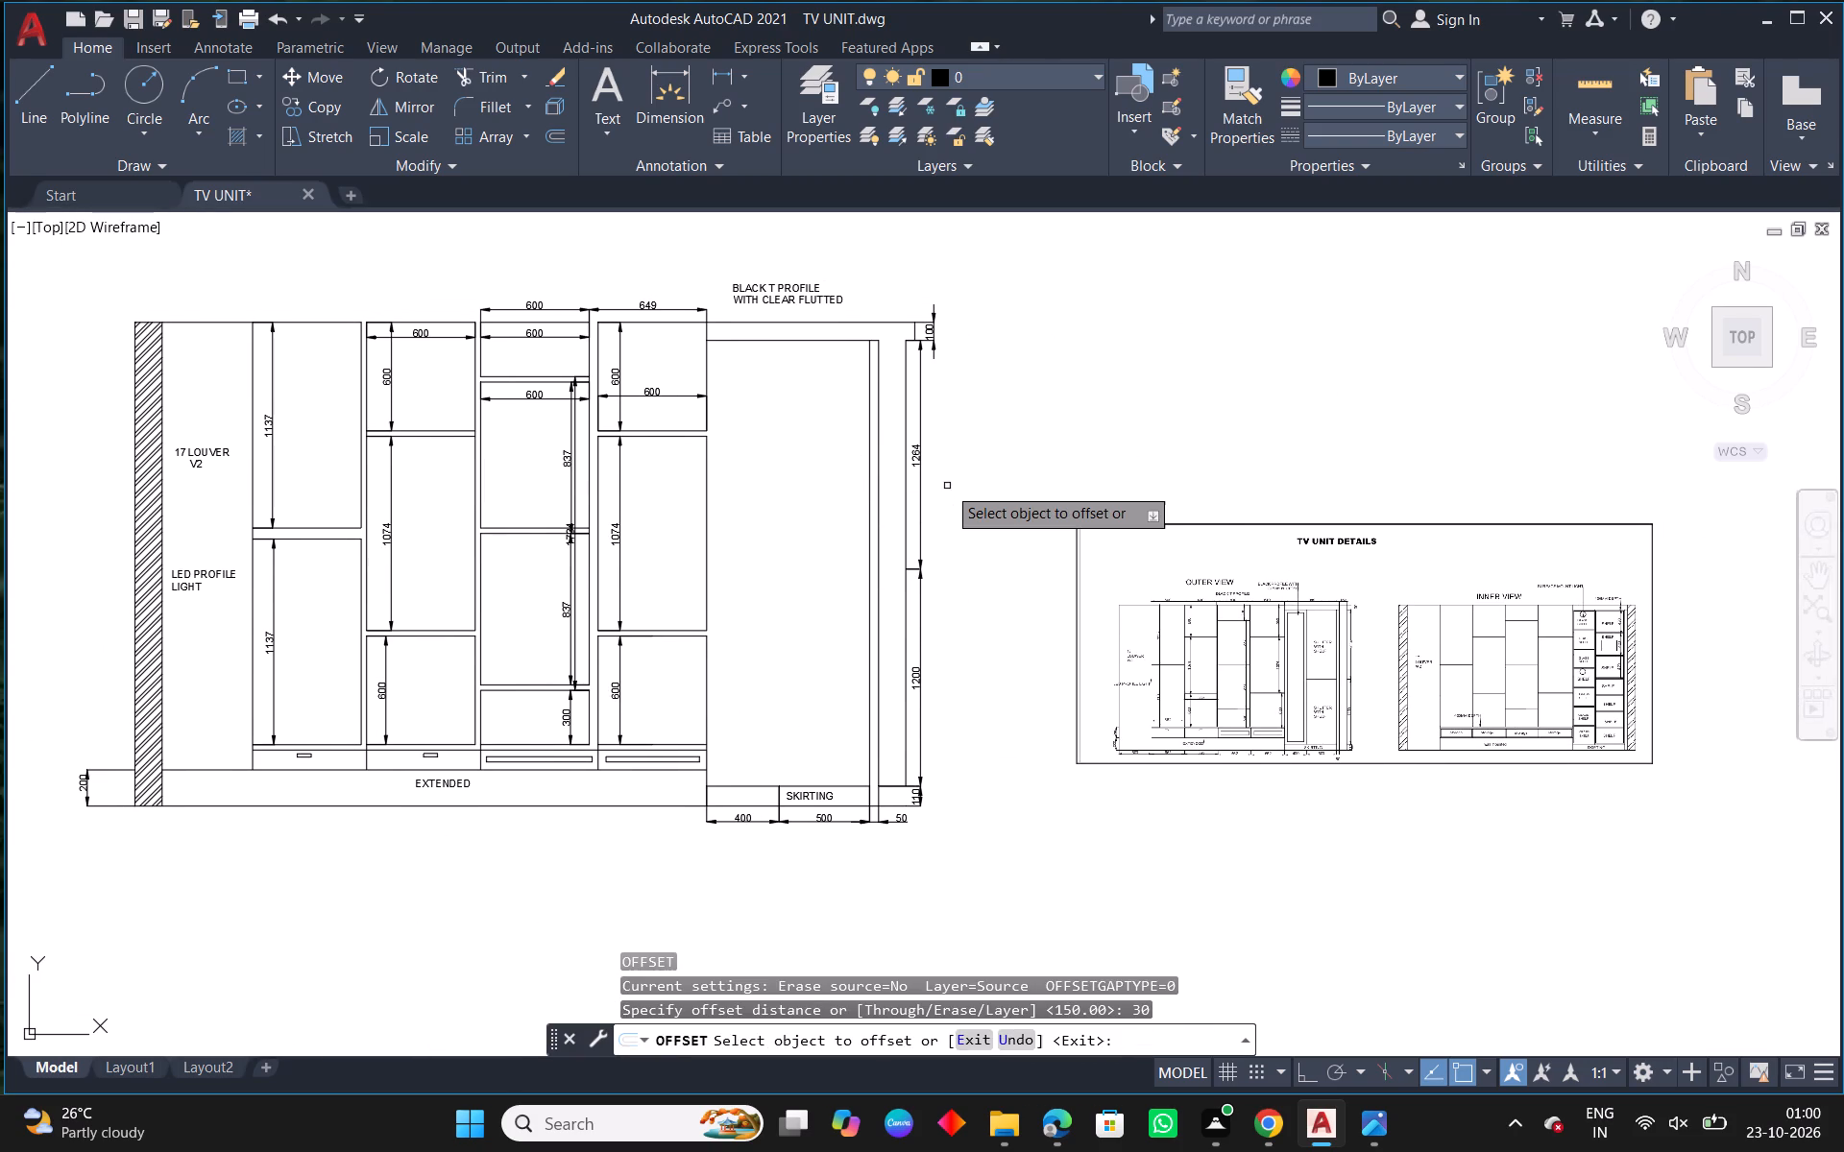
click(706, 570)
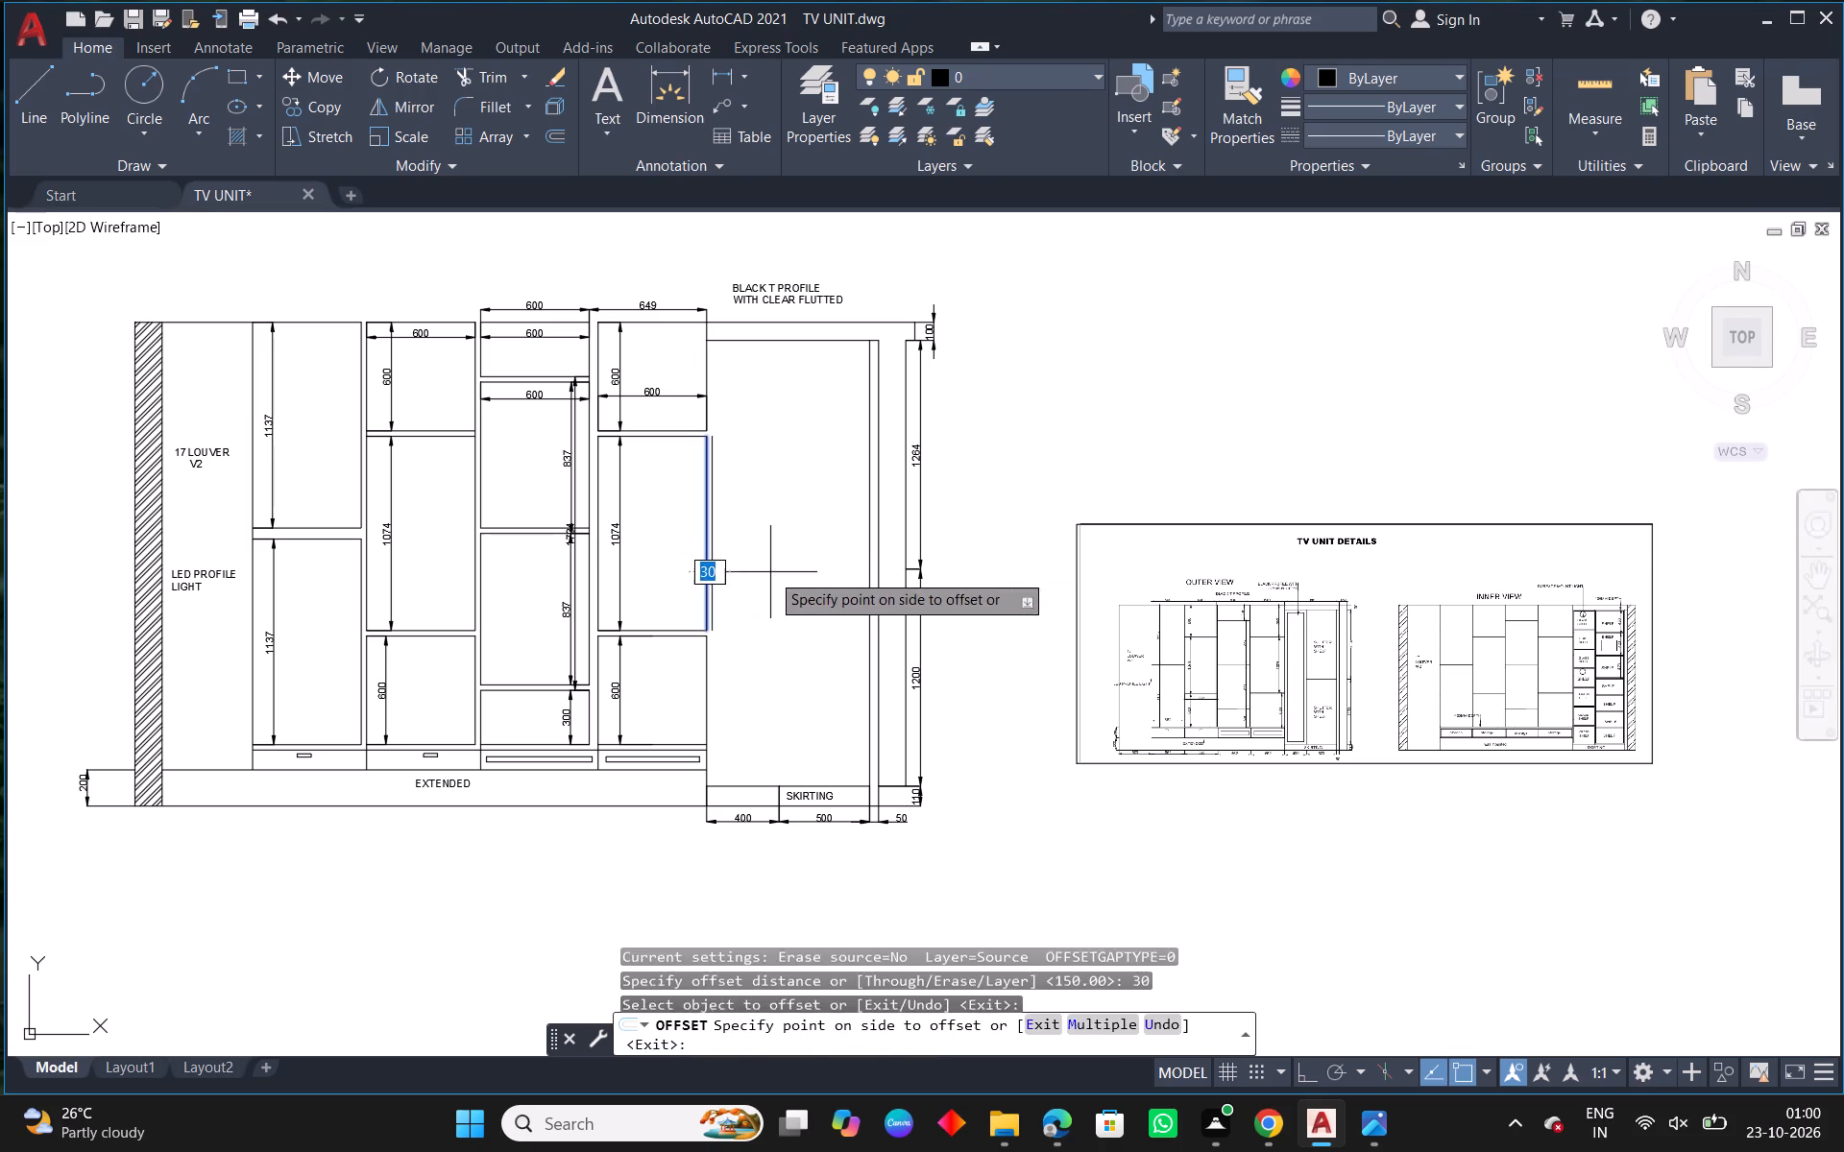
click(828, 581)
click(709, 708)
click(764, 700)
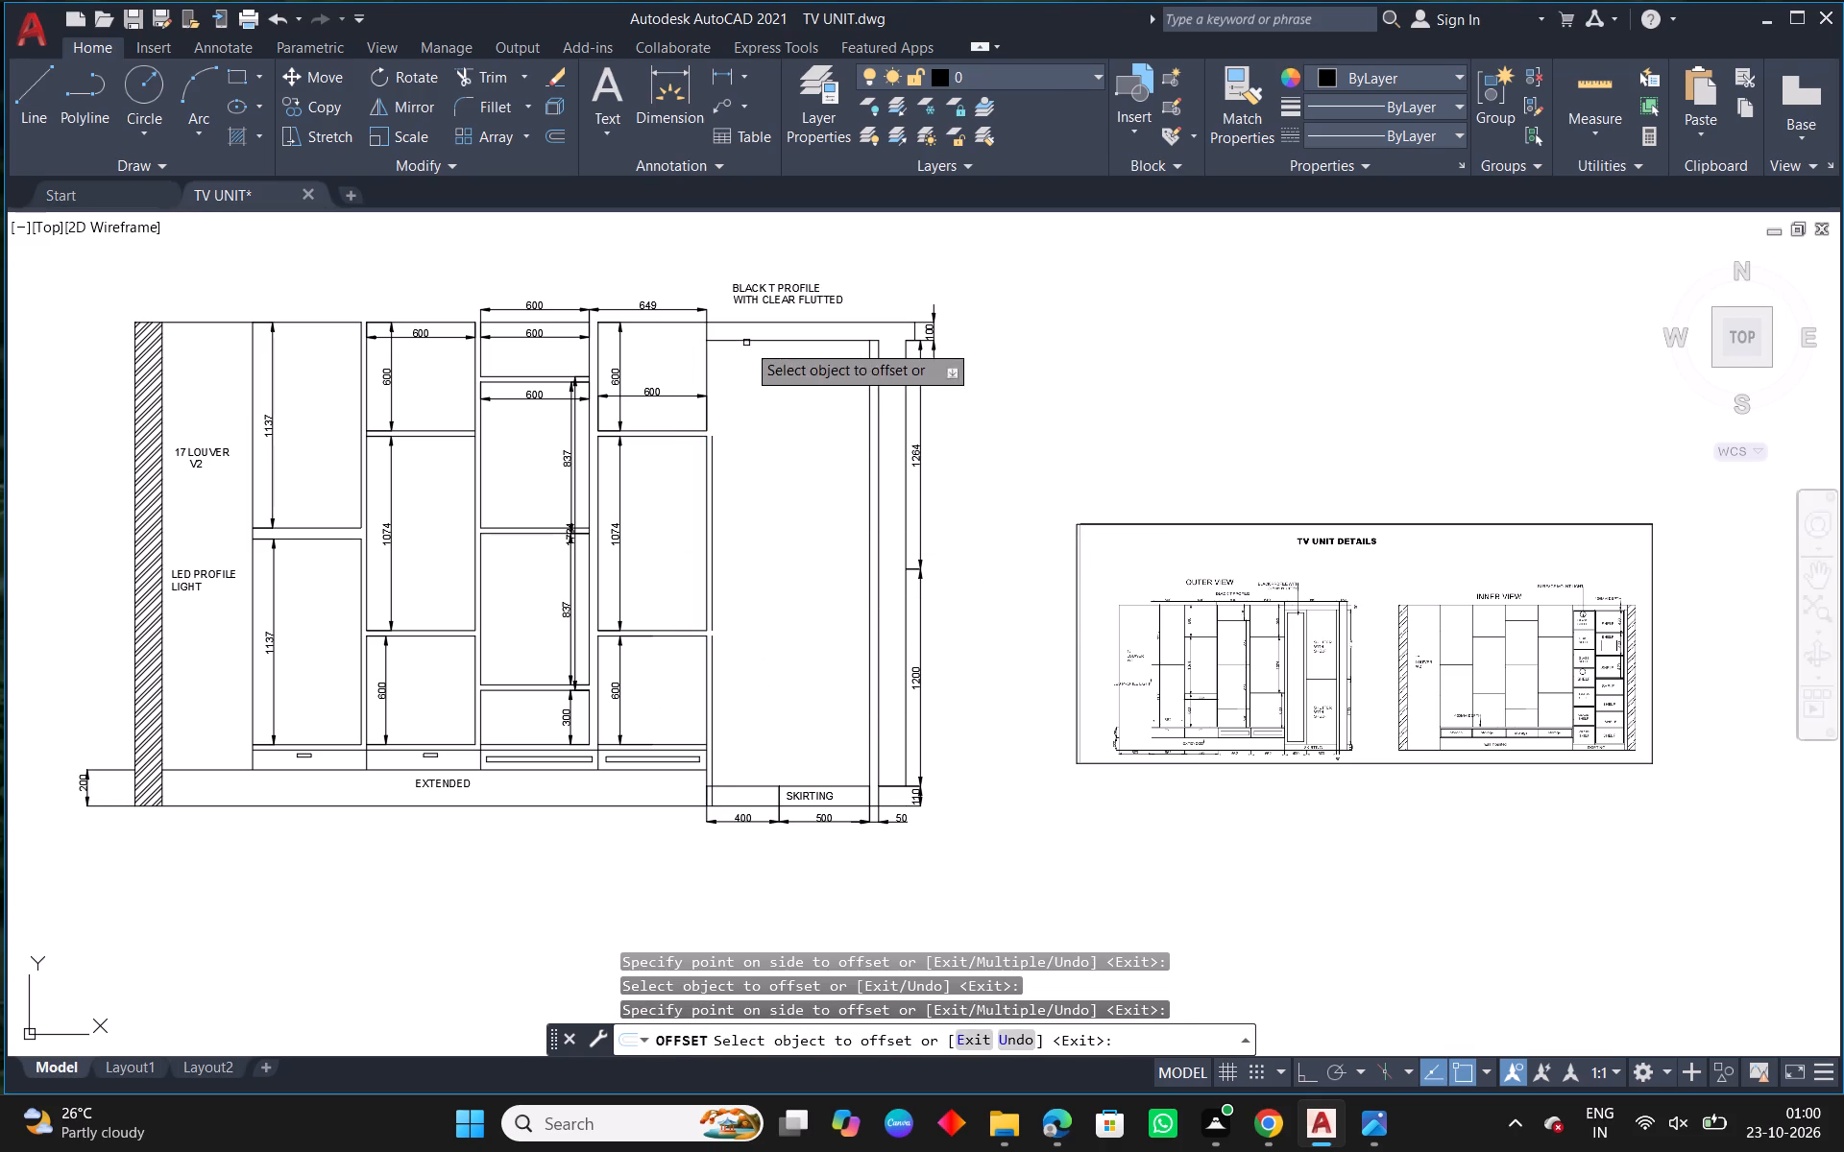
drag(707, 376, 736, 379)
click(779, 381)
key(Escape)
scroll(725, 333, up, 3)
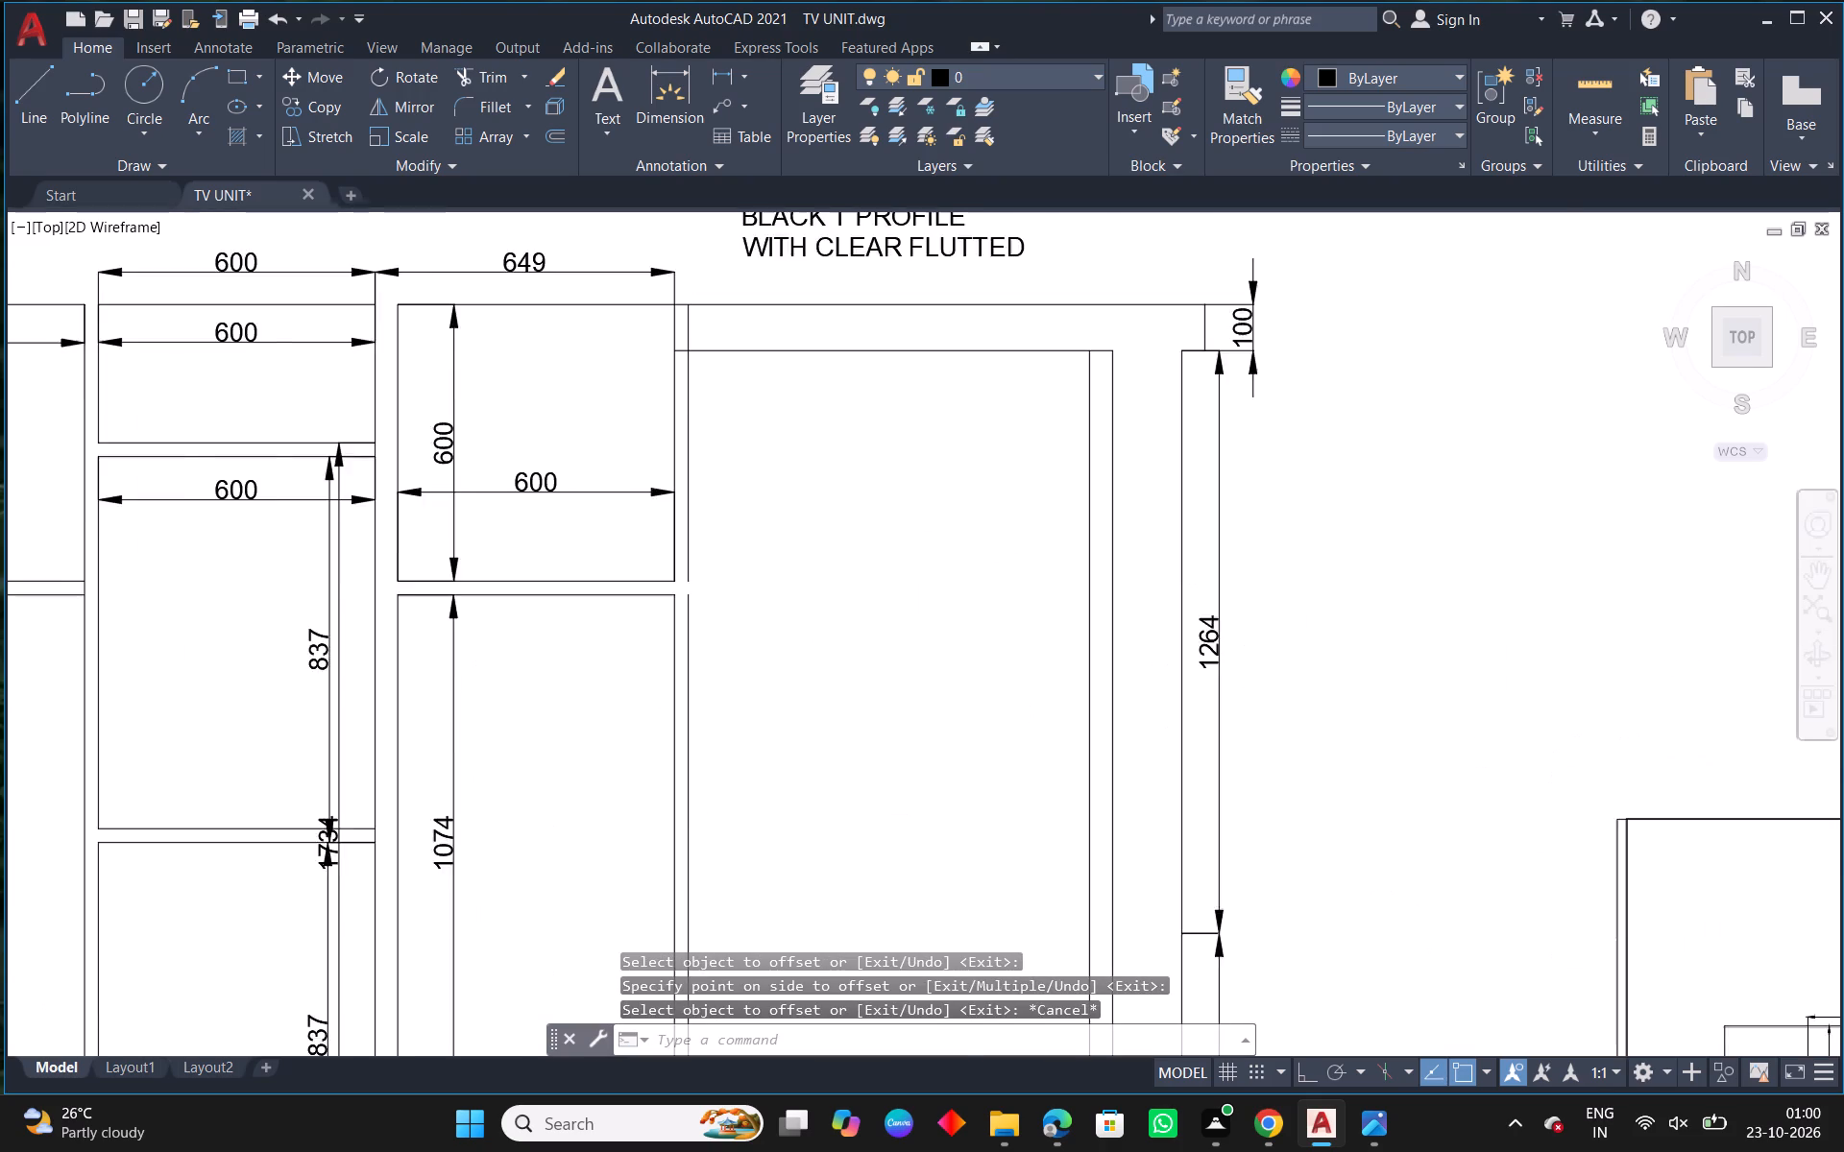
Compare the tall cabinet's side panel with the INNER VIEW in the TV UNIT DETAILS reference.
middle_drag(702, 353, 700, 392)
scroll(698, 397, down, 2)
middle_drag(1009, 470, 718, 412)
middle_drag(1482, 697, 972, 516)
scroll(1504, 650, up, 2)
scroll(1174, 595, down, 2)
middle_drag(911, 590, 1489, 673)
scroll(1493, 673, down, 1)
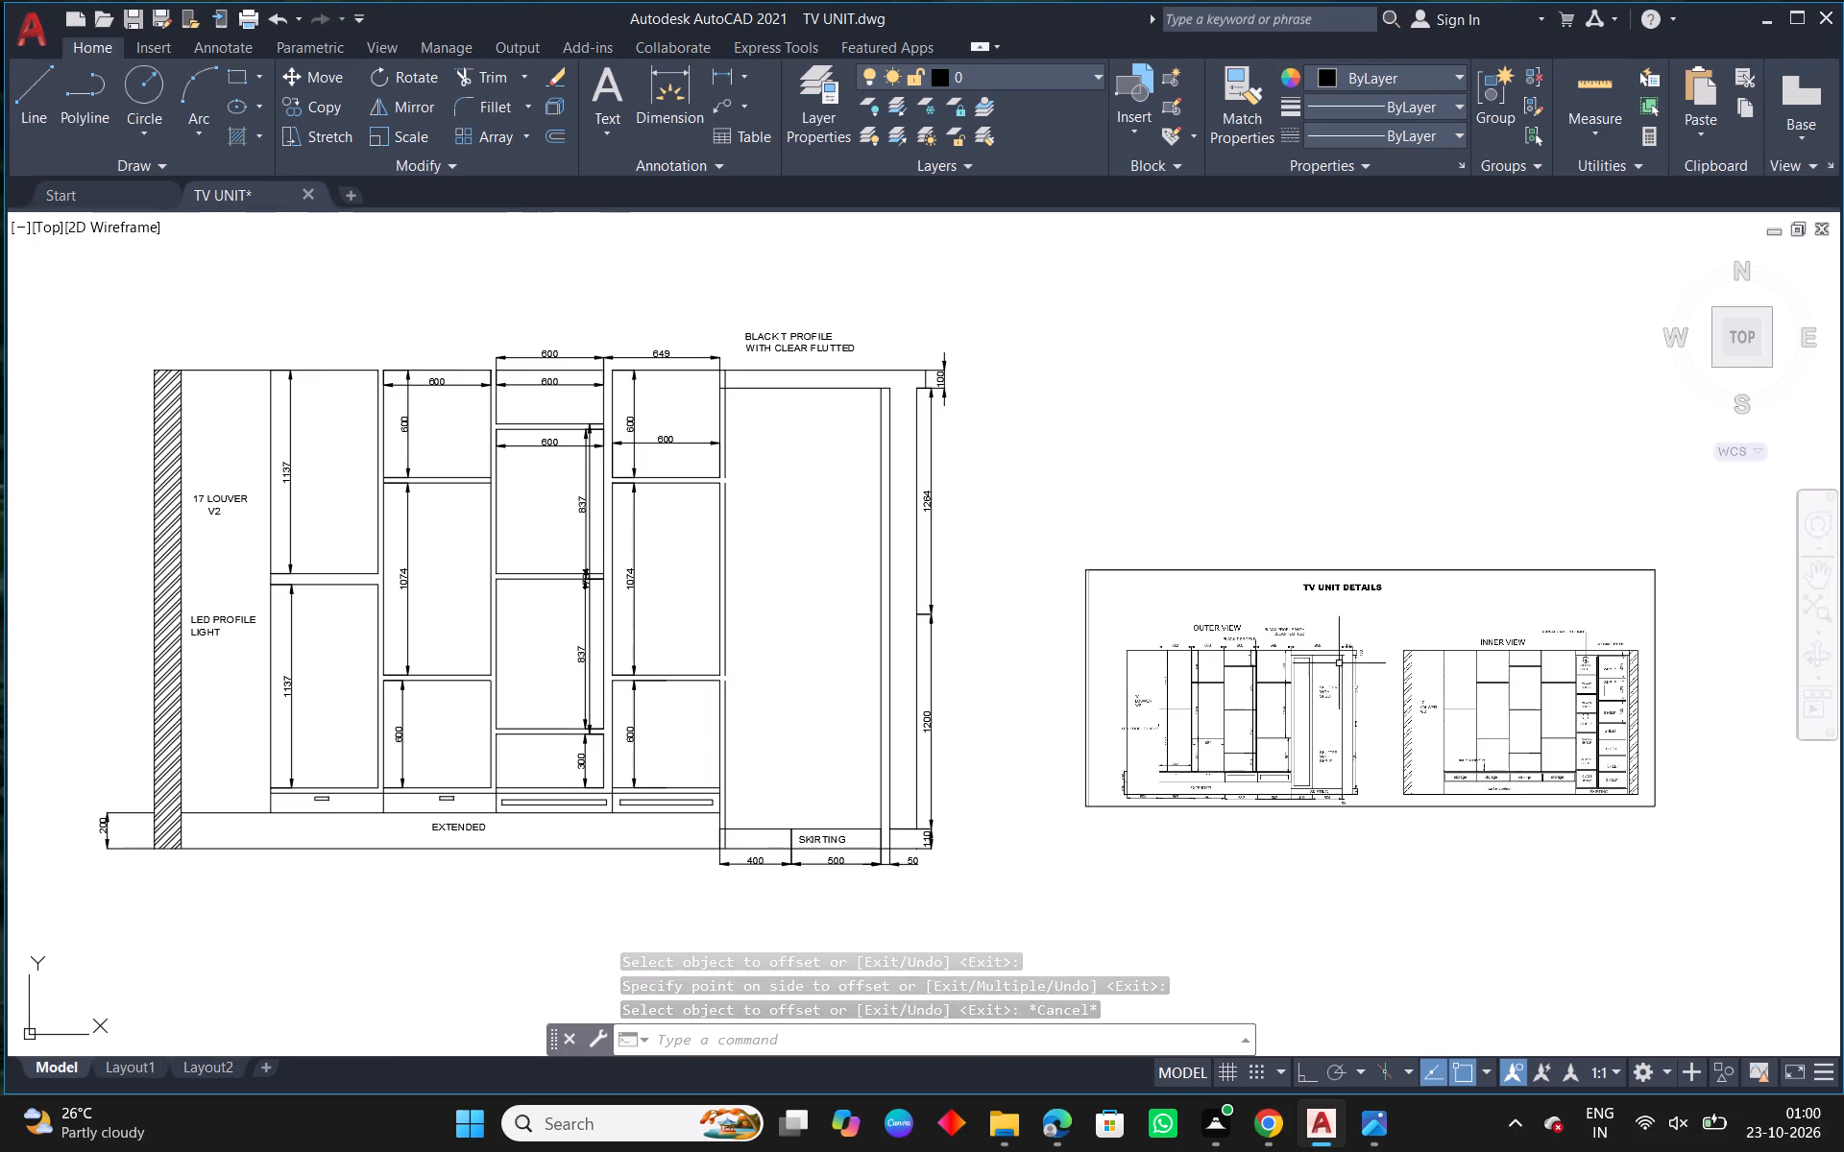
Trim the part of the offset panel line that extends above the tall cabinet's lower top line.
scroll(769, 420, up, 2)
middle_drag(675, 364, 760, 475)
scroll(718, 415, up, 2)
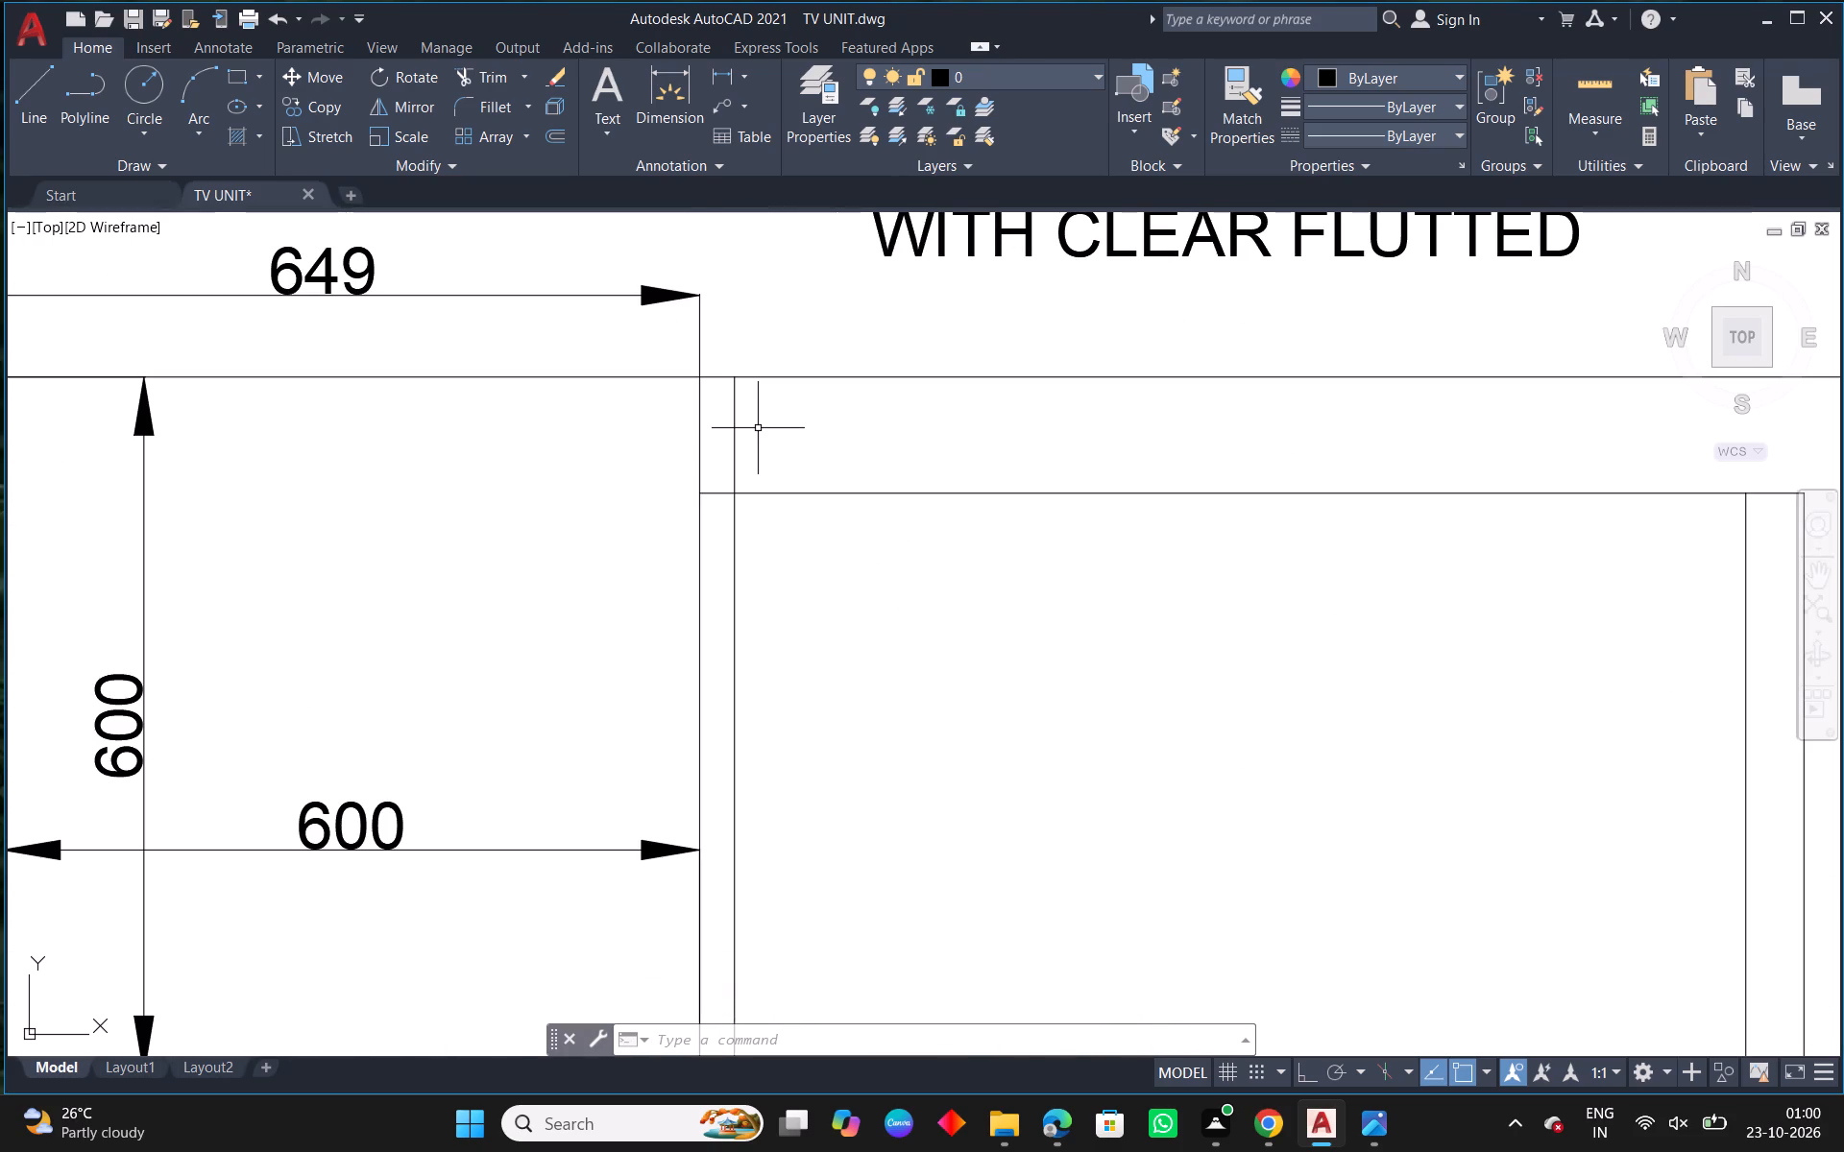
text(TR)
key(space)
key(space)
click(738, 445)
scroll(797, 481, down, 3)
middle_drag(963, 560, 975, 396)
key(Escape)
Join the three offset segments of the tall cabinet's left side panel into one continuous vertical line.
text(J)
key(space)
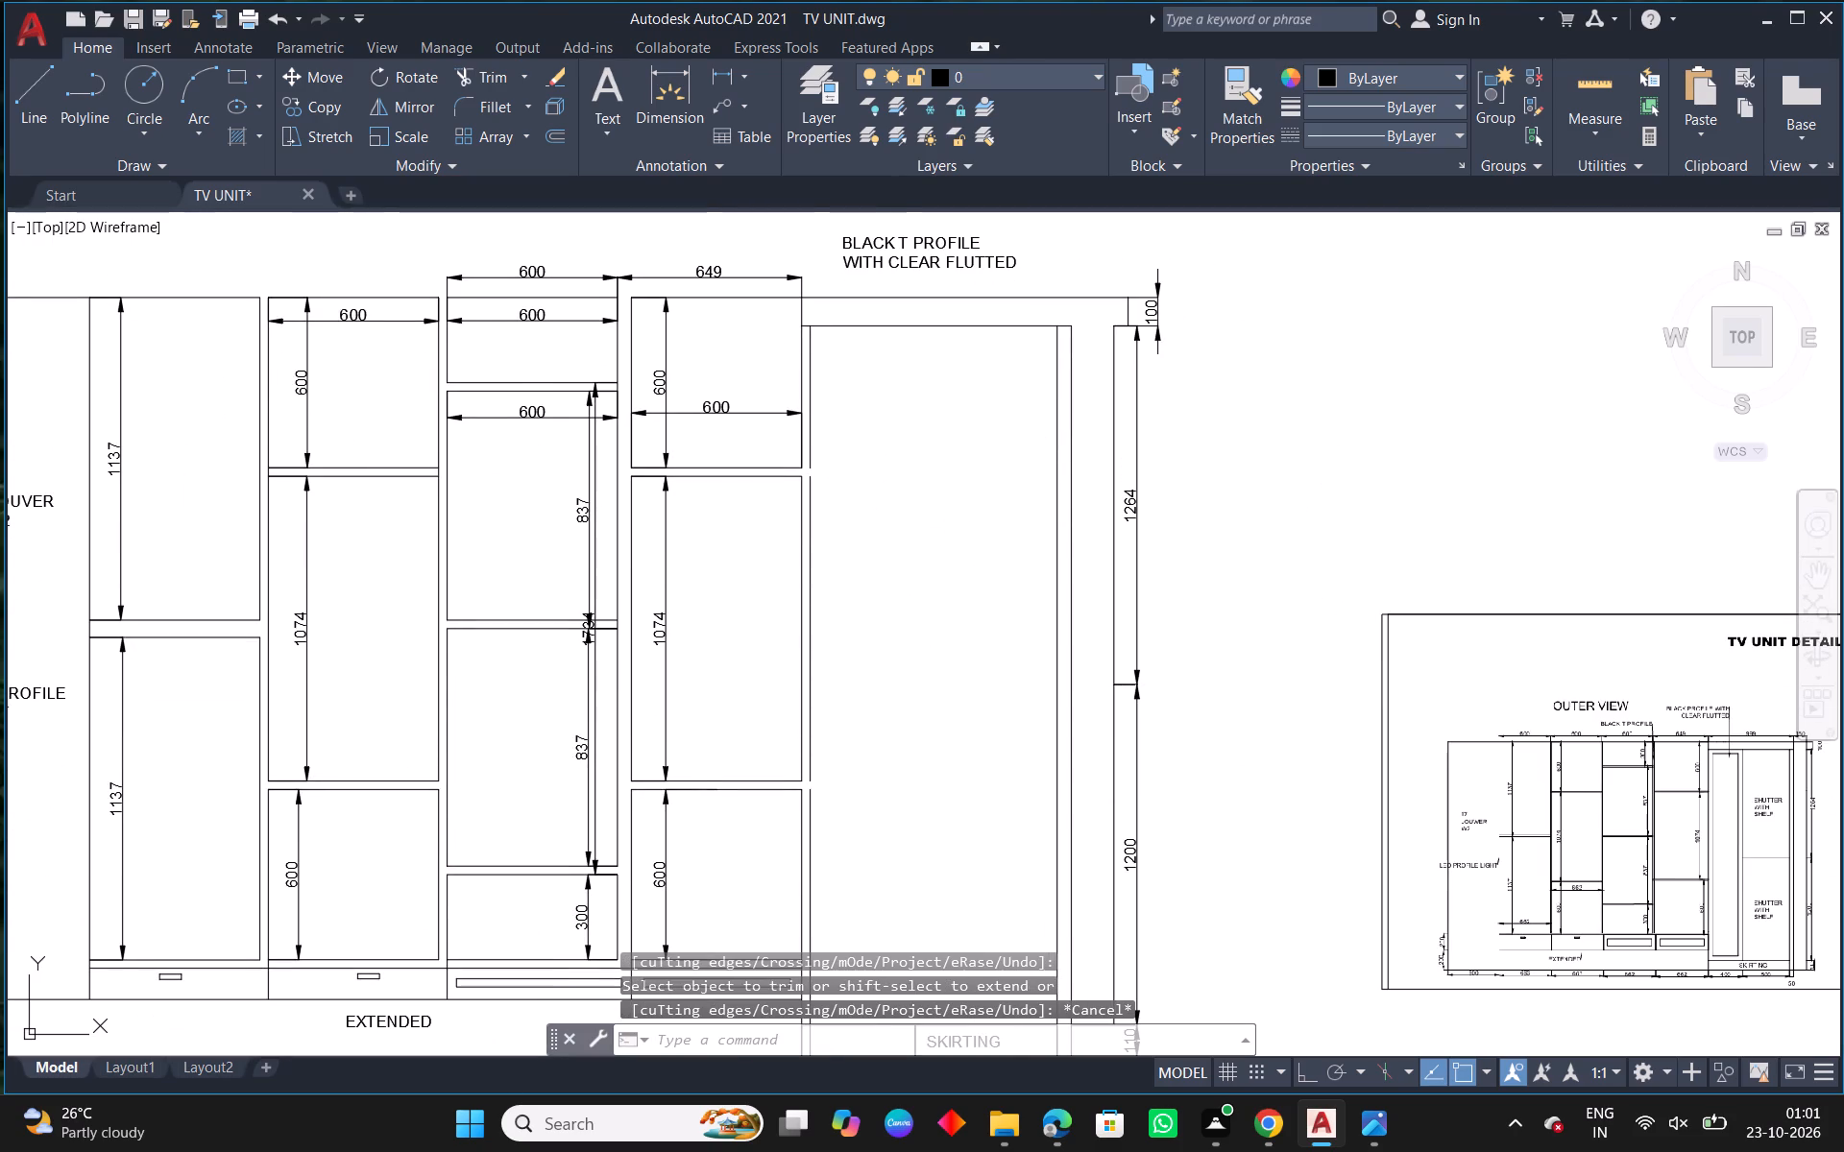
scroll(832, 456, up, 1)
drag(819, 440, 810, 488)
click(787, 548)
right_click(797, 540)
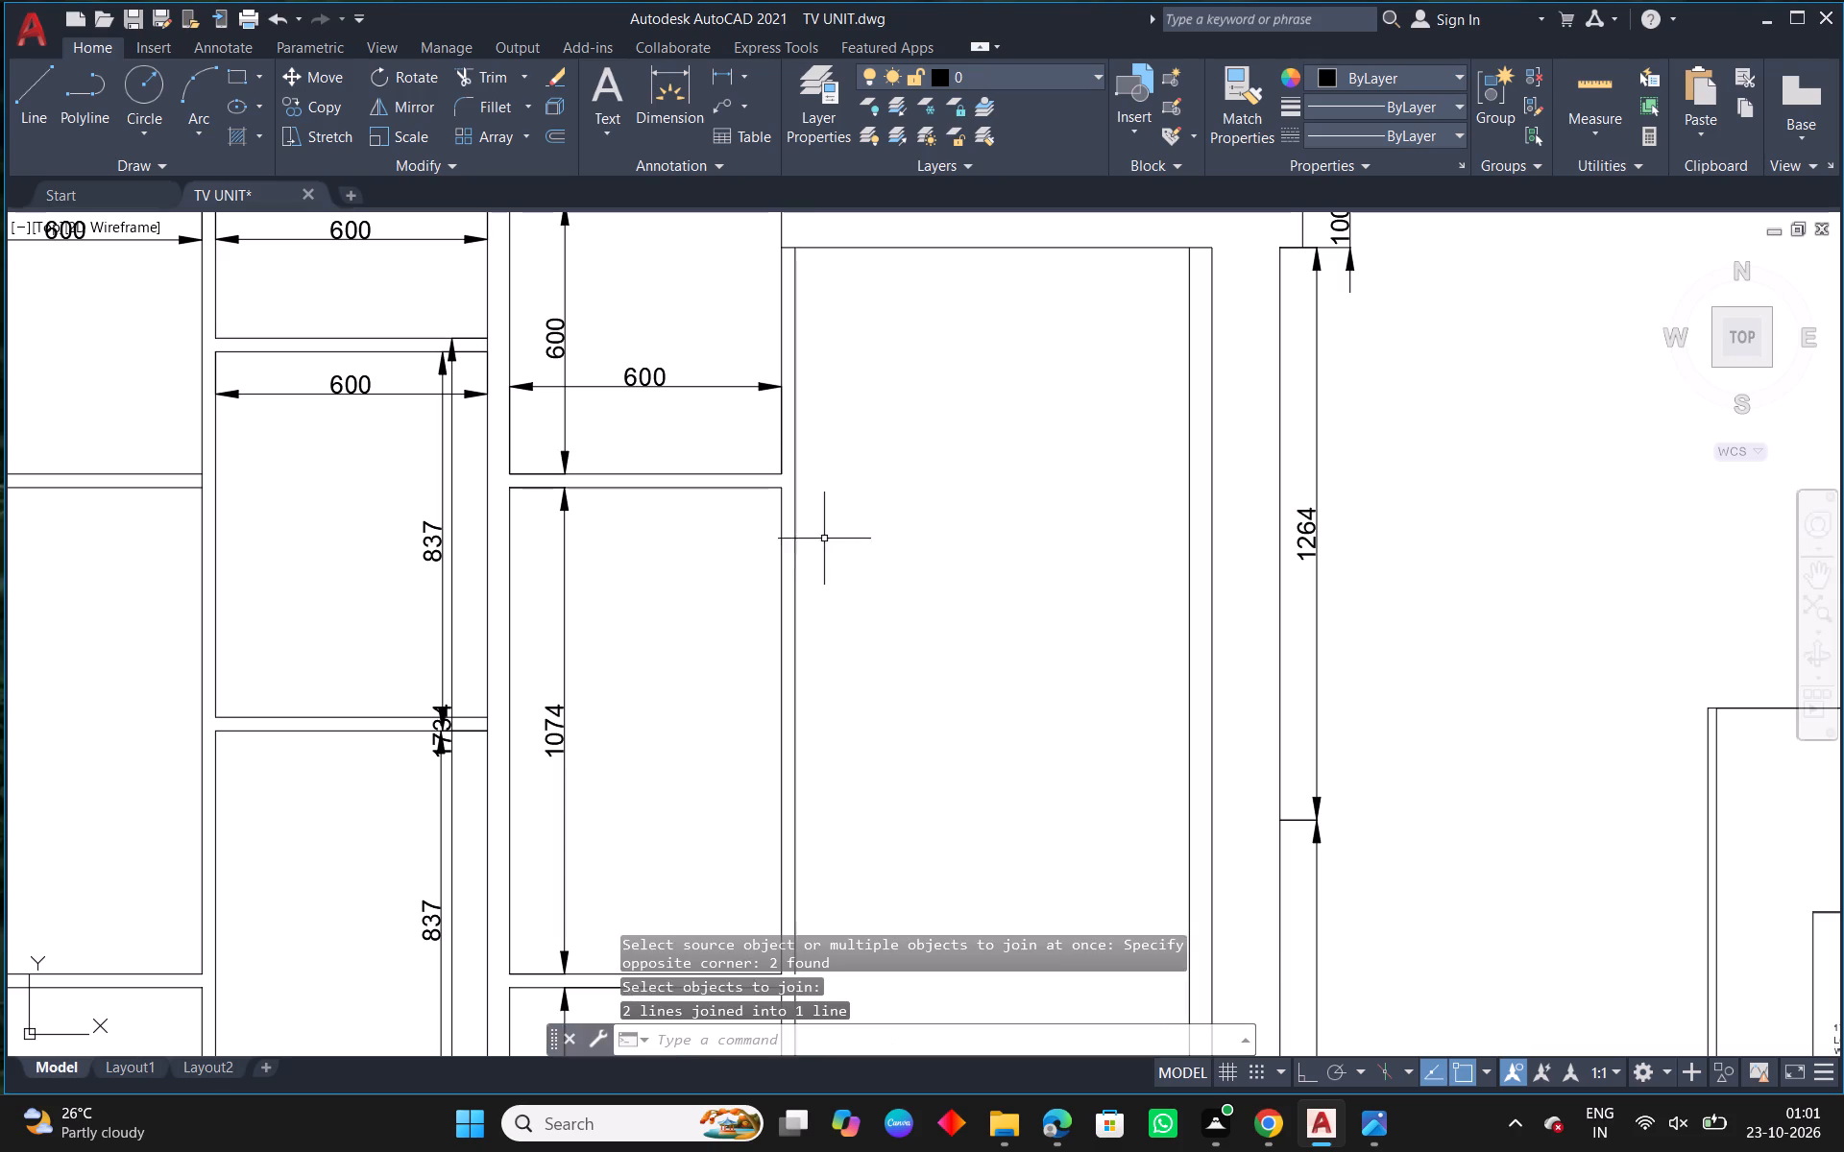
scroll(878, 516, down, 3)
middle_drag(920, 551, 919, 434)
scroll(850, 528, up, 3)
right_click(949, 424)
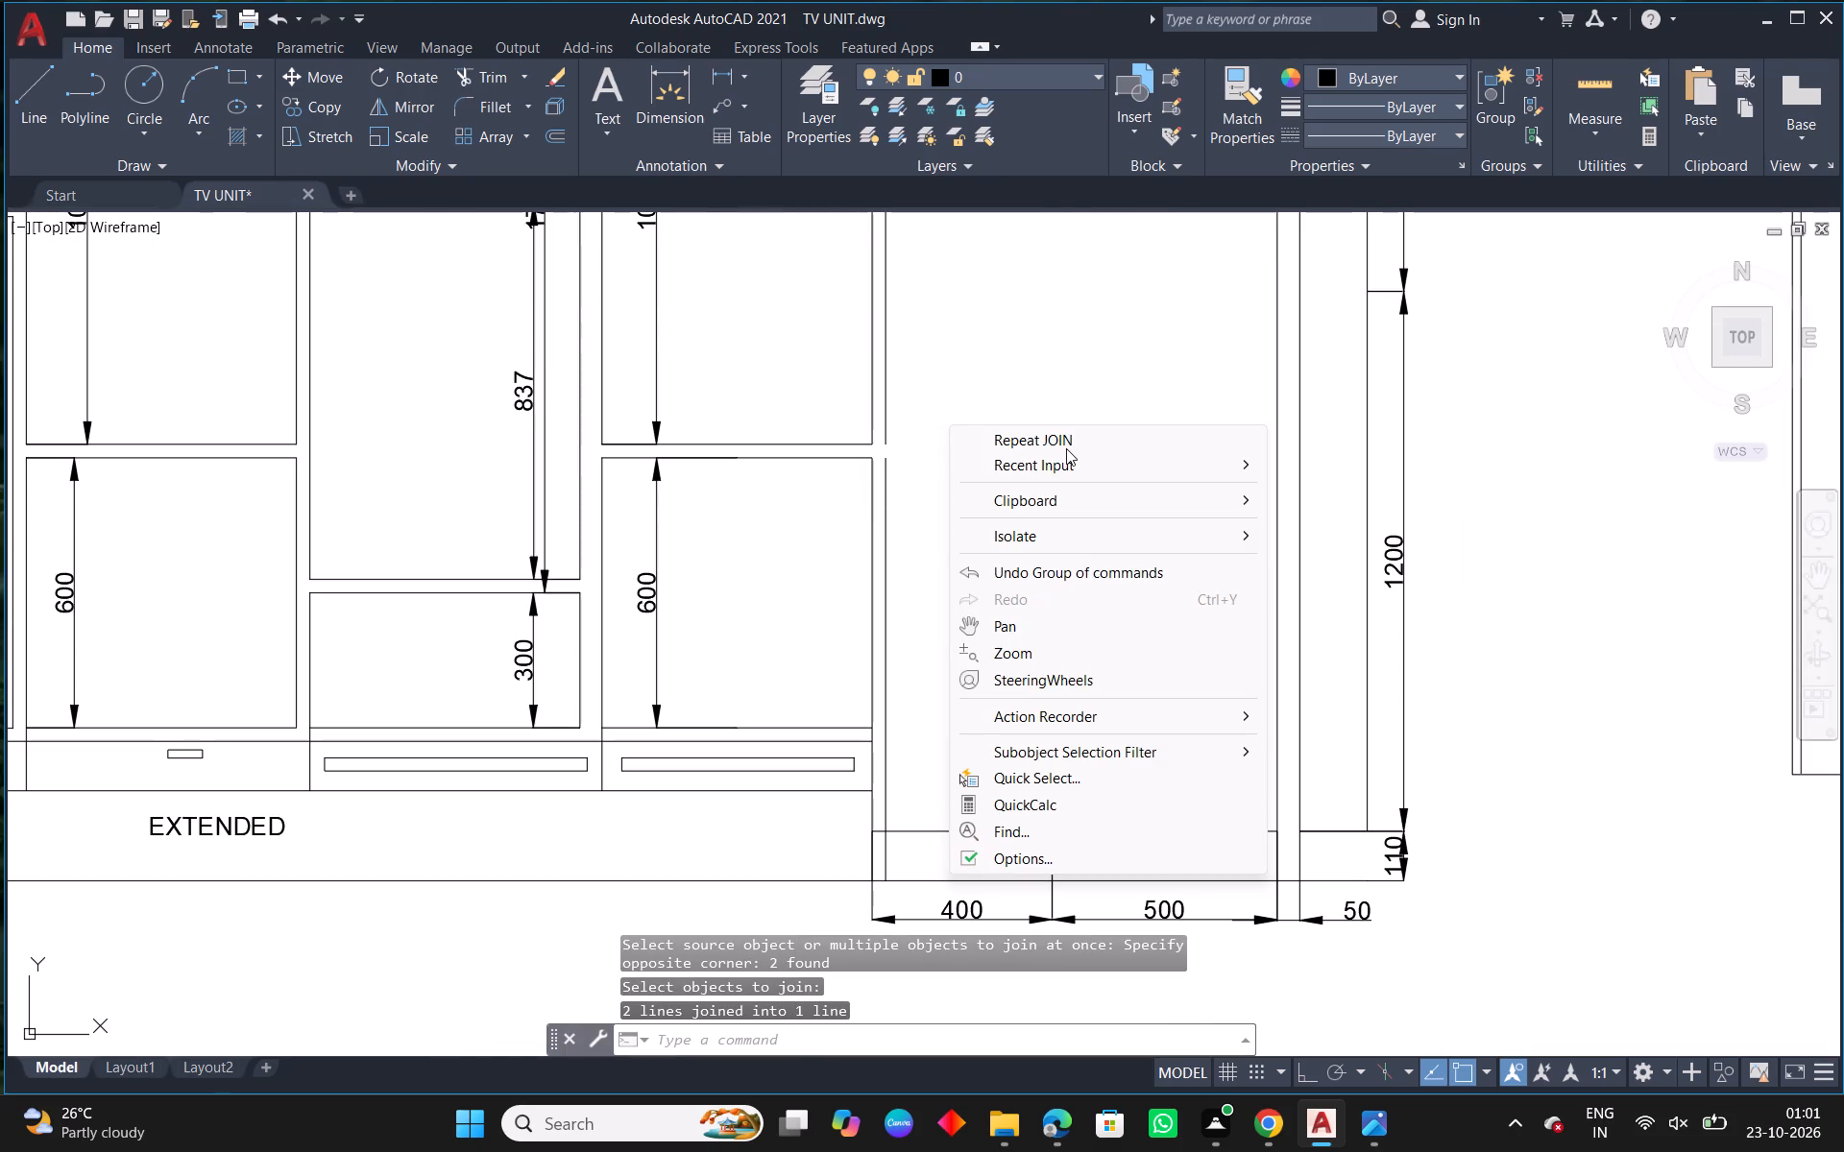
click(1026, 439)
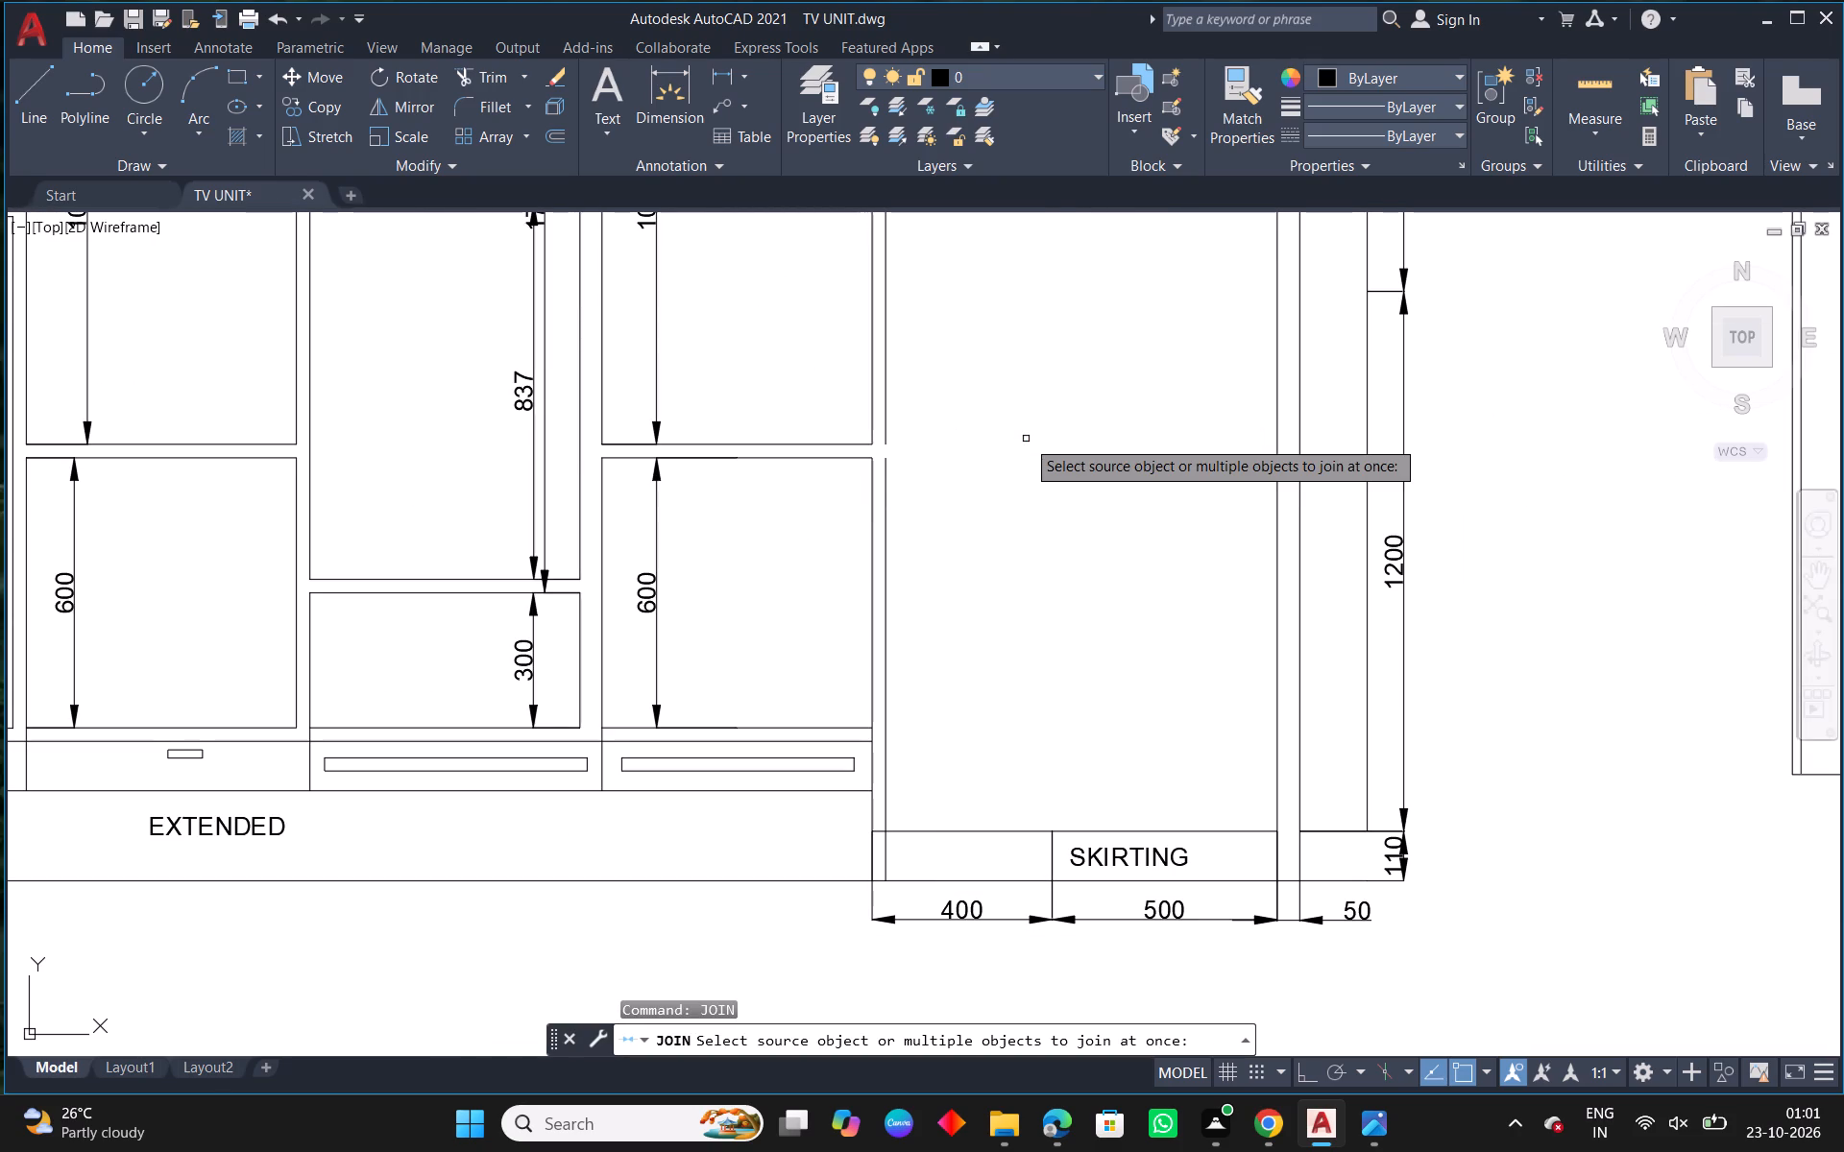
scroll(879, 432, up, 1)
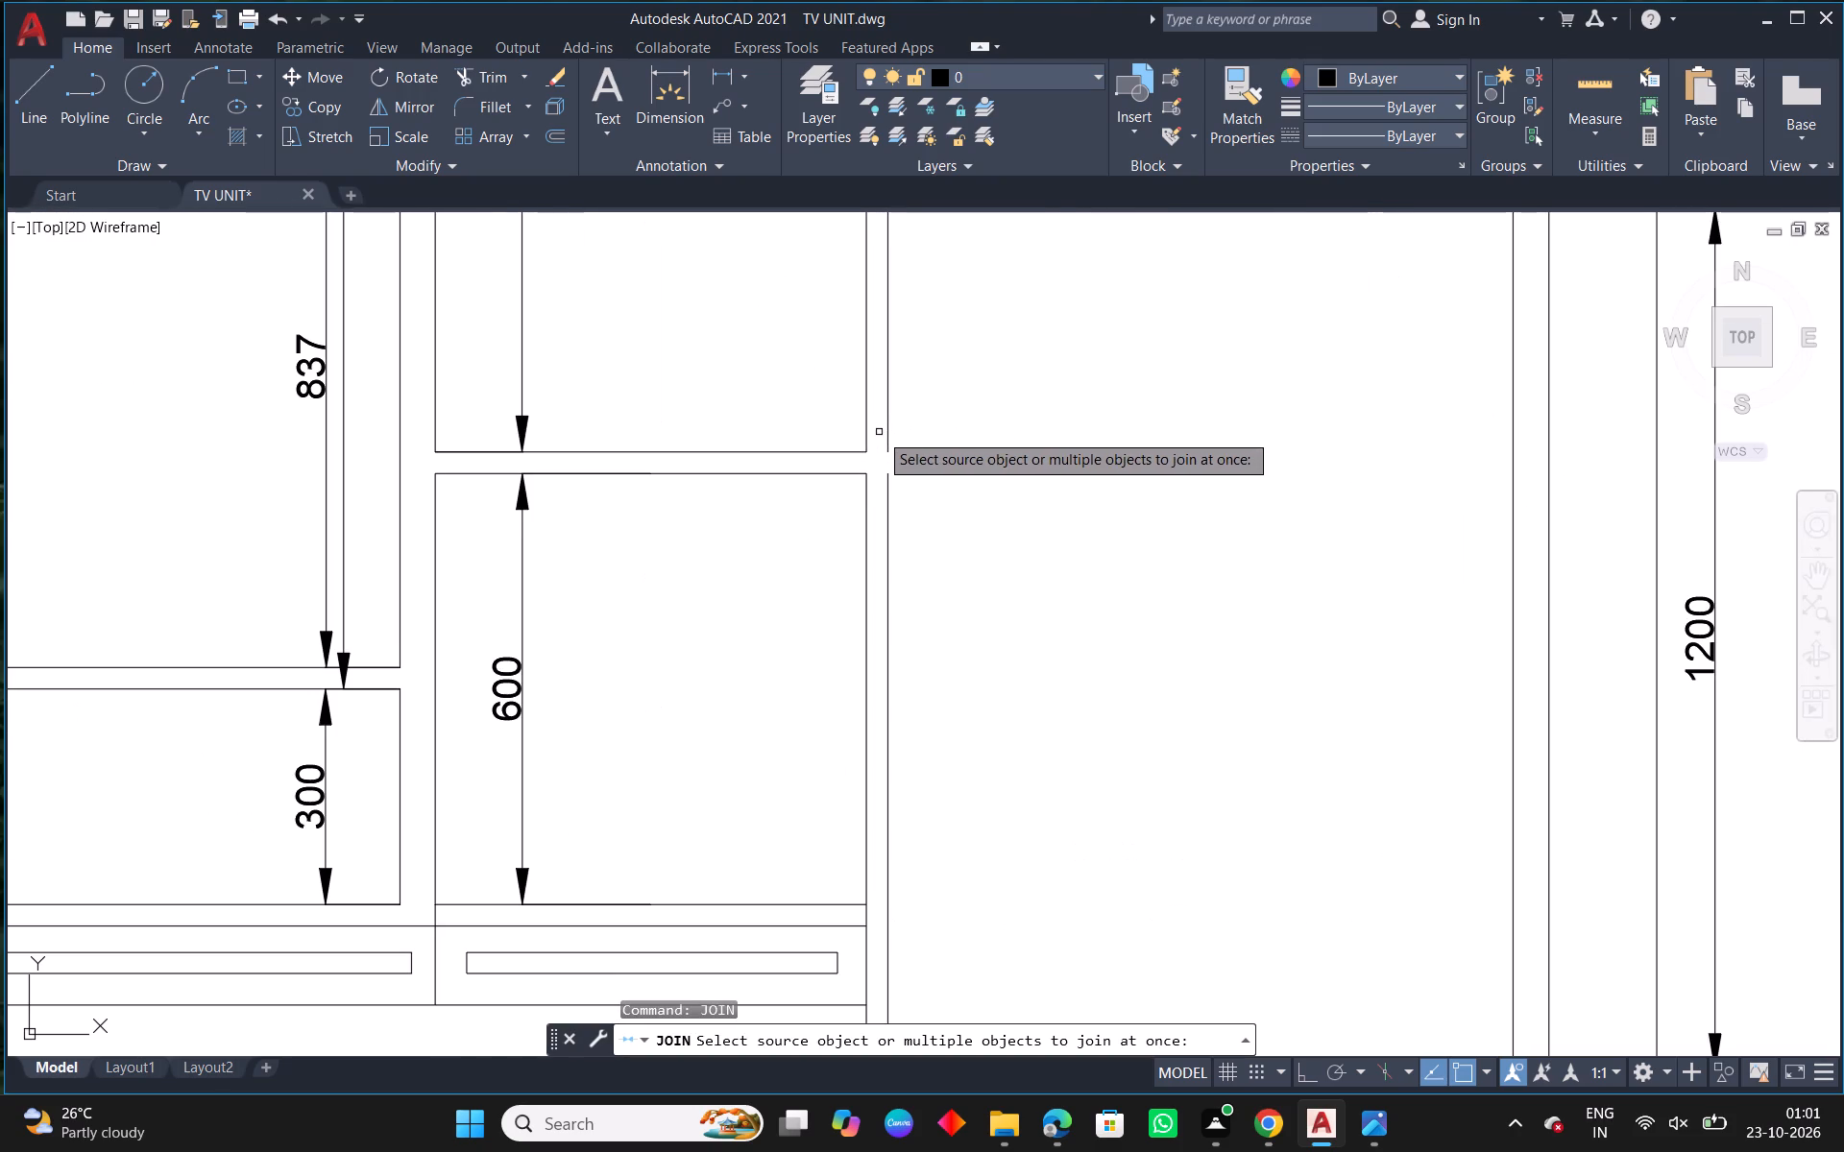
drag(916, 418, 907, 463)
click(884, 519)
right_click(888, 511)
scroll(967, 502, down, 2)
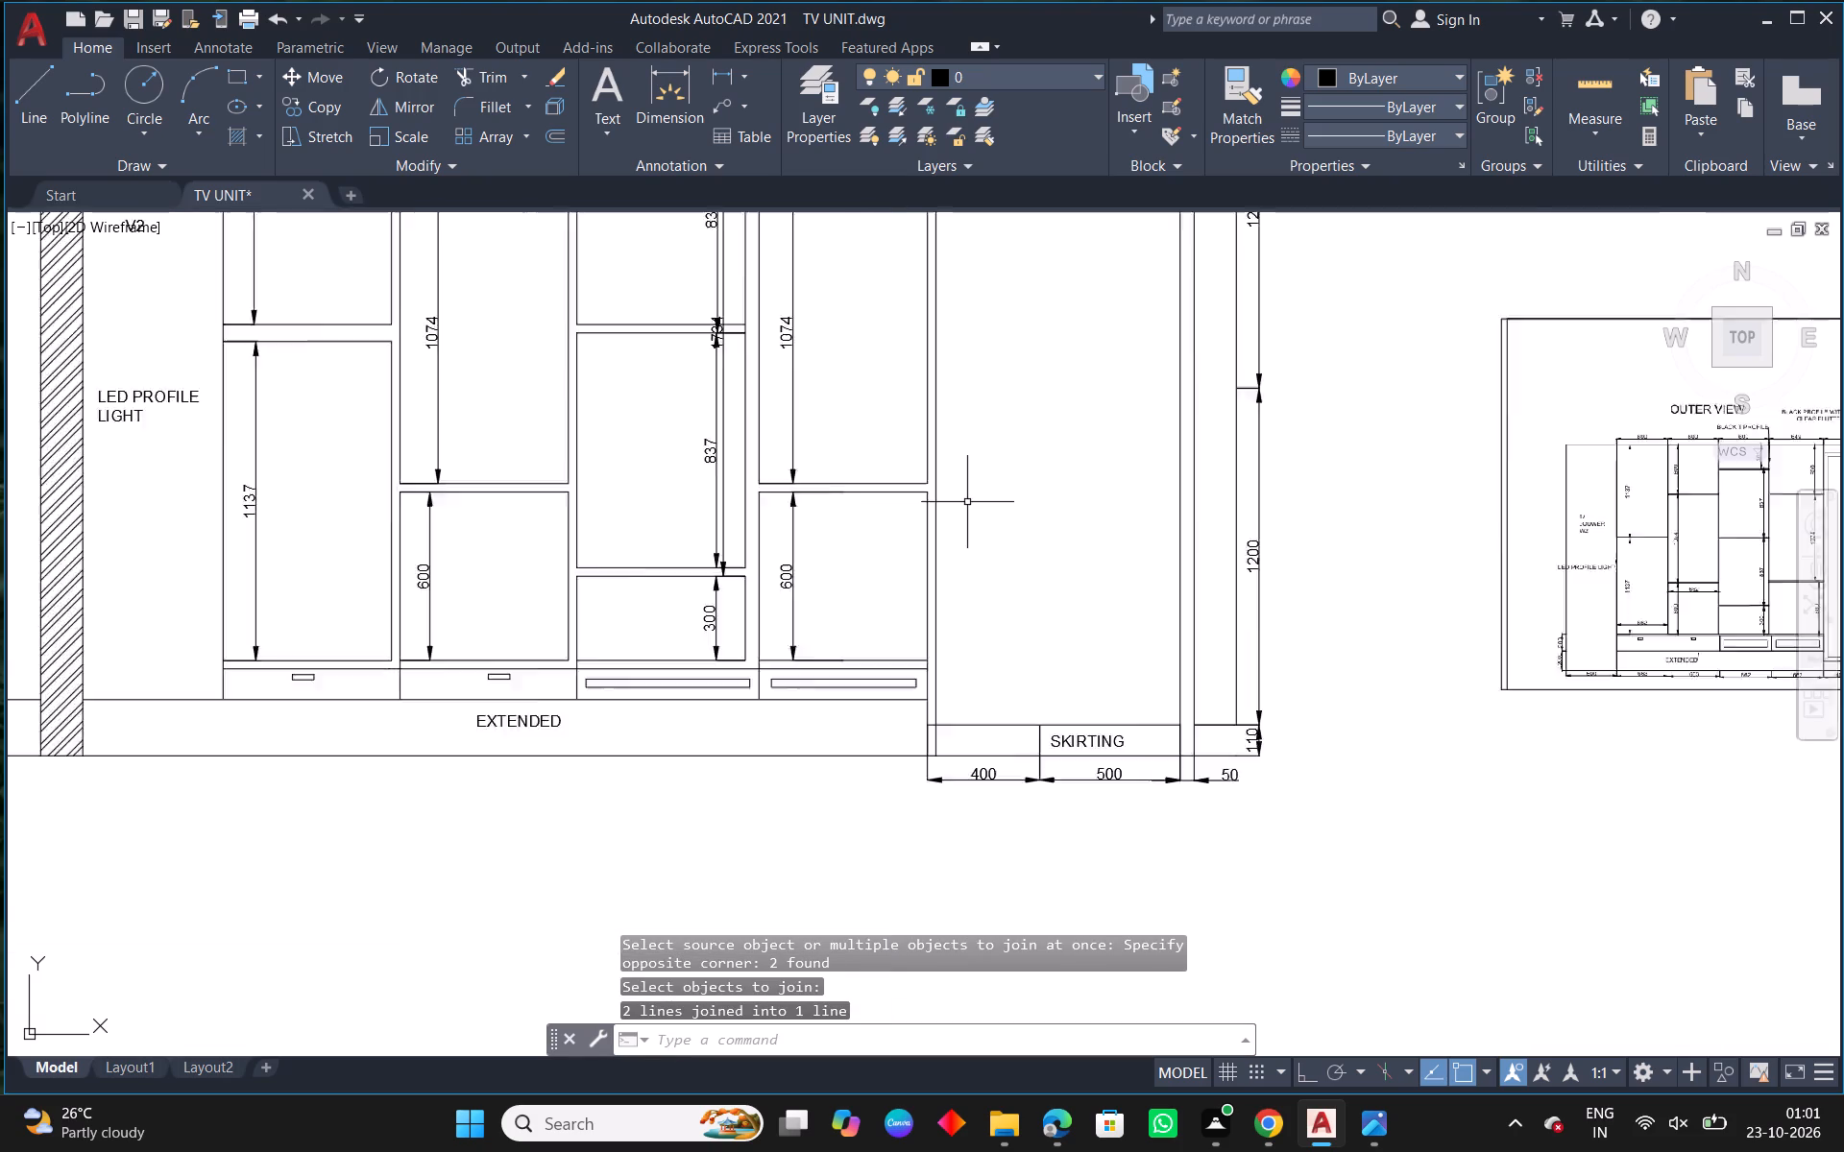
Trim the part of the side panel line that runs through the skirting at the tall cabinet's base.
scroll(967, 502, down, 1)
middle_drag(1051, 506, 967, 494)
scroll(881, 620, up, 3)
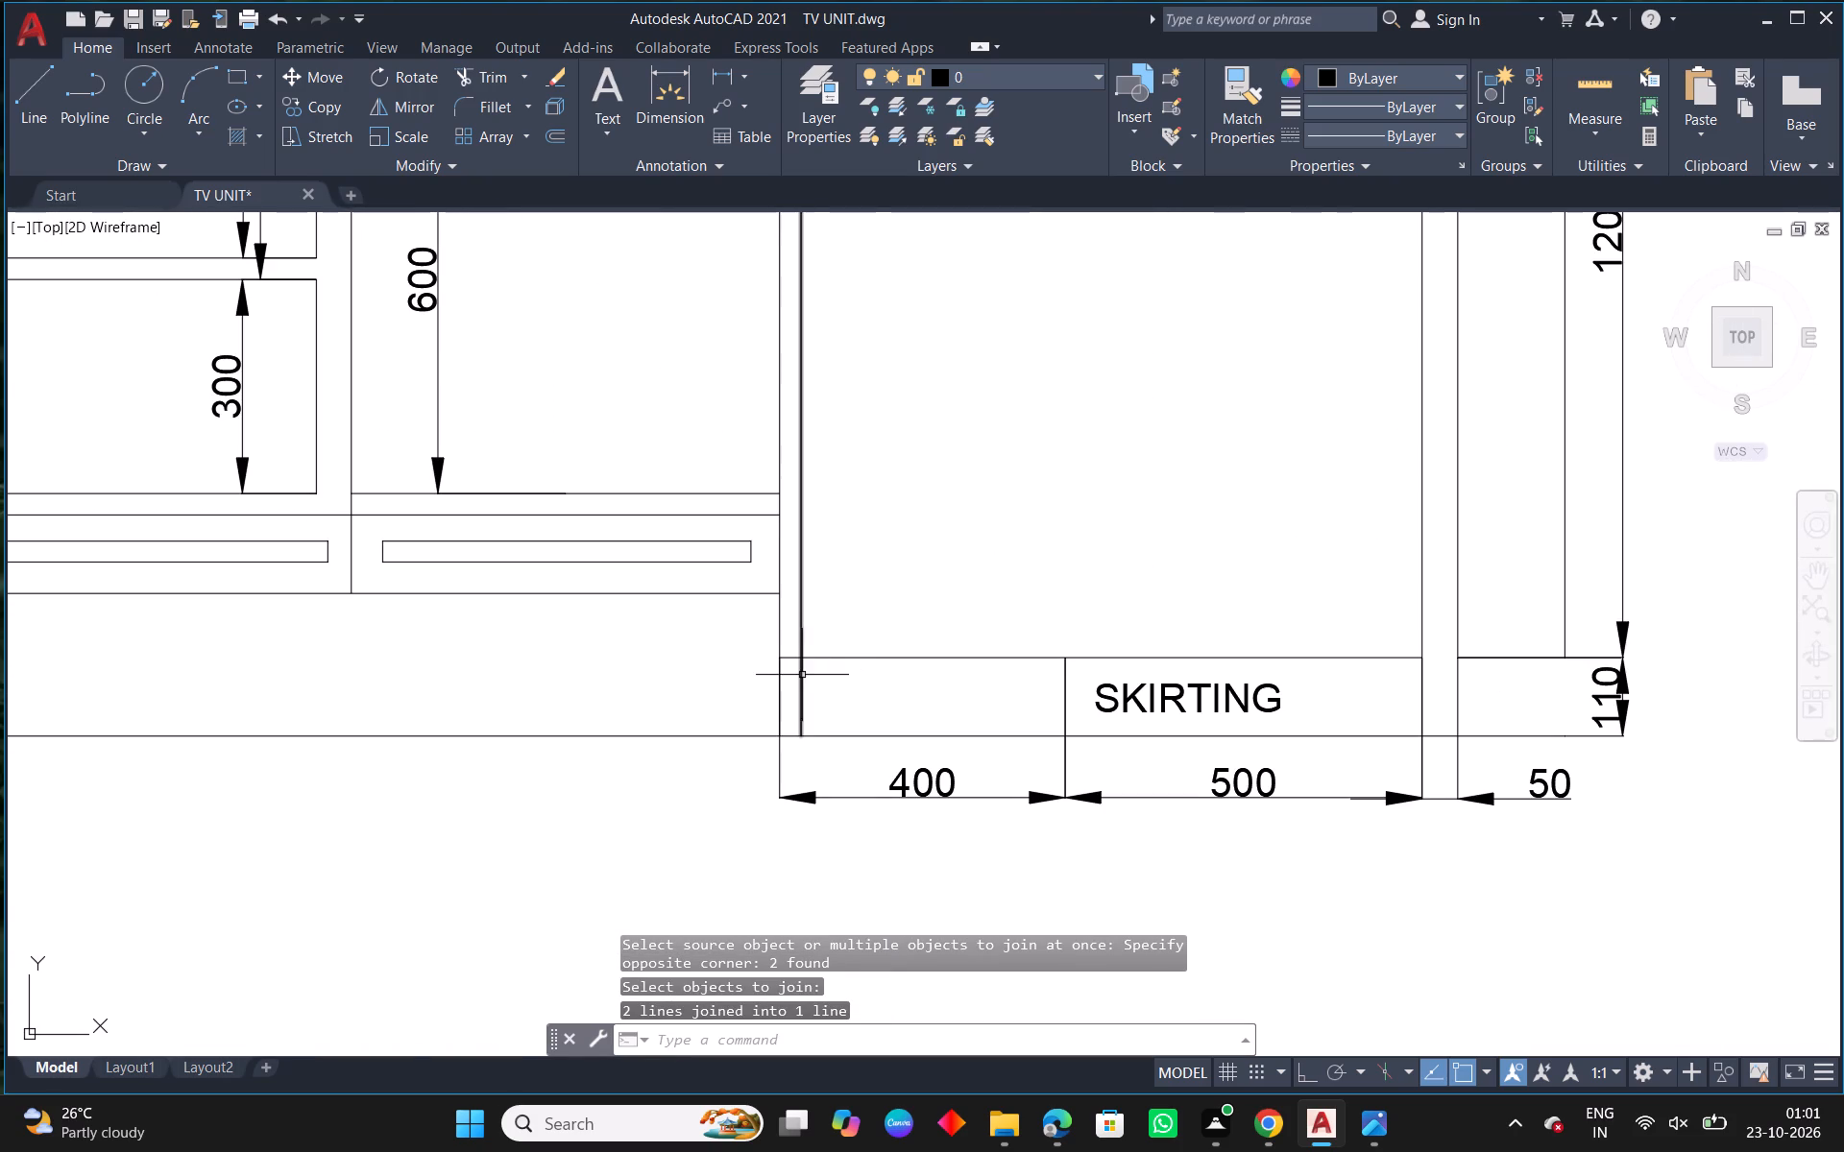
text(TR)
key(space)
key(space)
click(800, 677)
key(Escape)
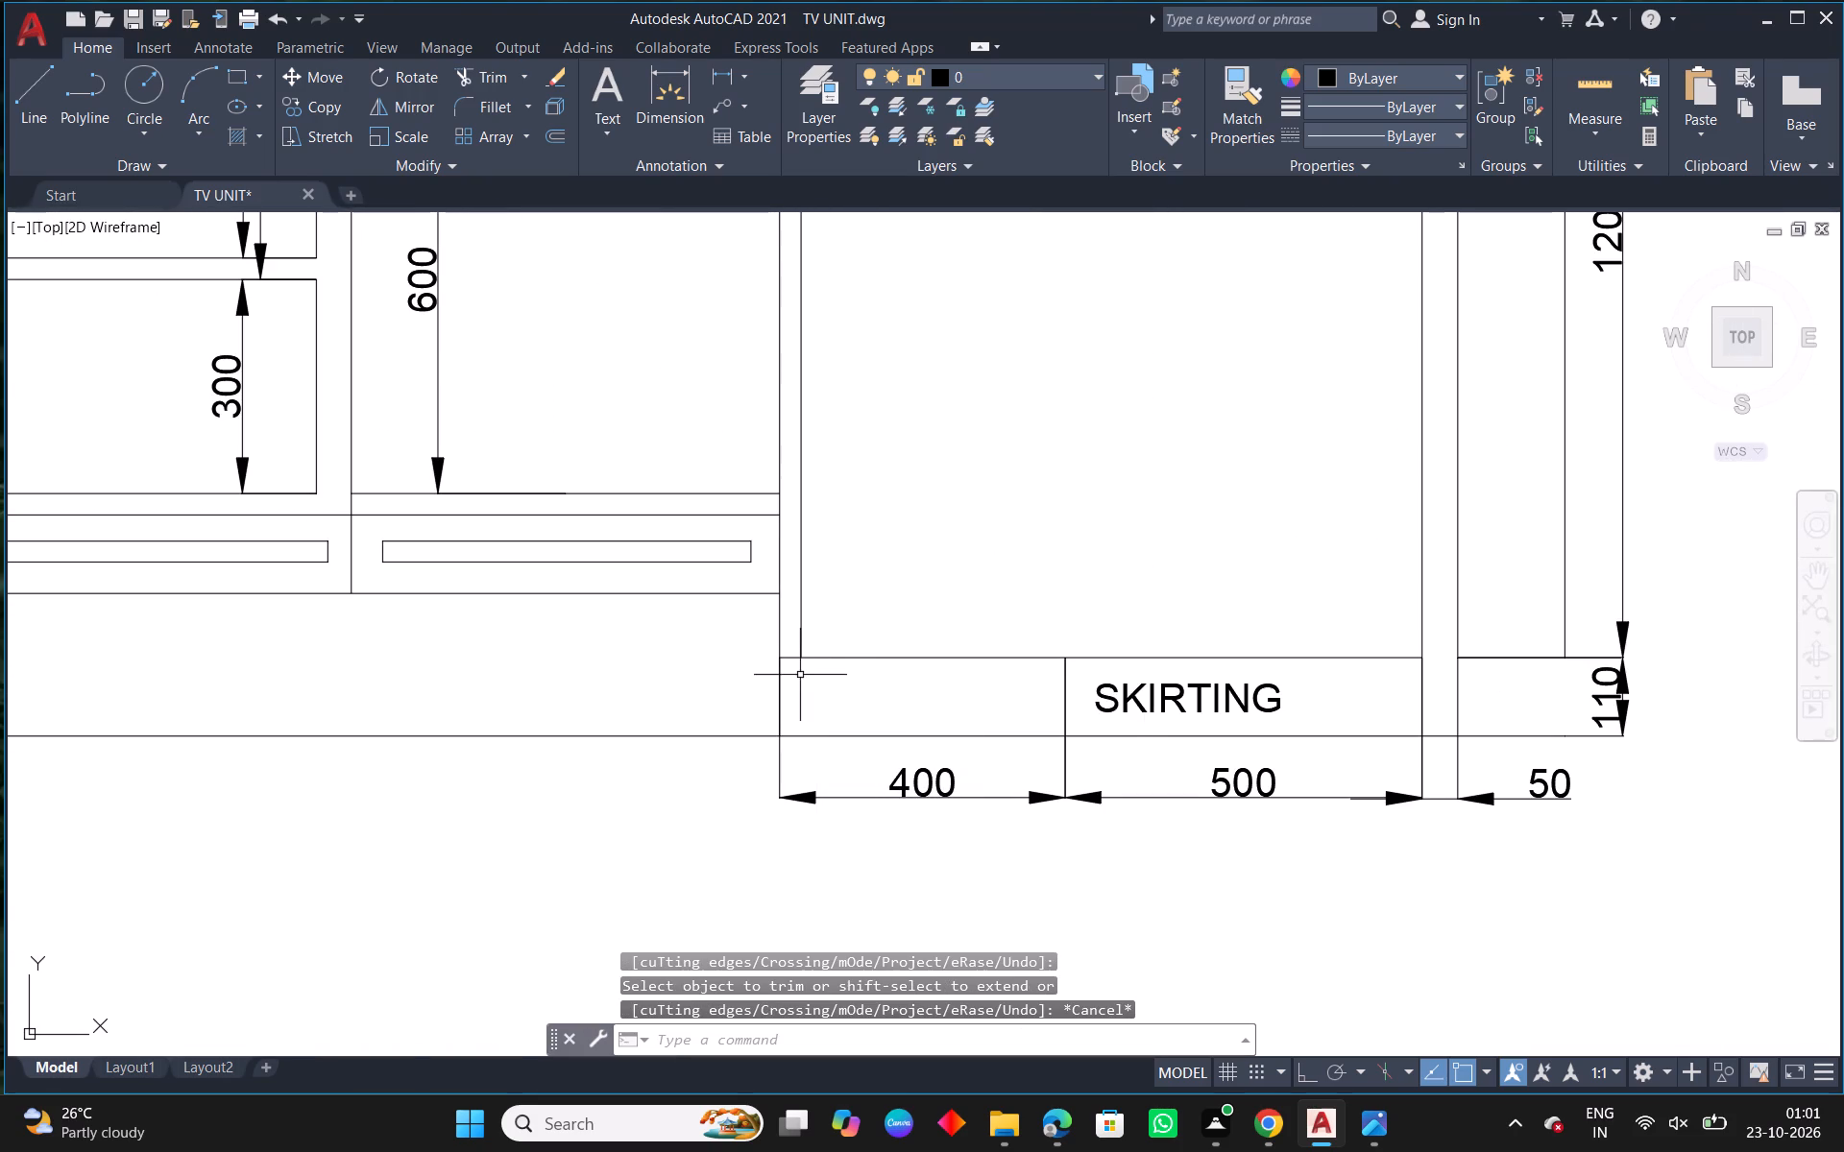
Compare the tall cabinet's compartments and shelves in the INNER VIEW reference with the inner elevation being drawn.
scroll(804, 600, down, 4)
middle_drag(946, 609, 804, 584)
scroll(1228, 491, up, 4)
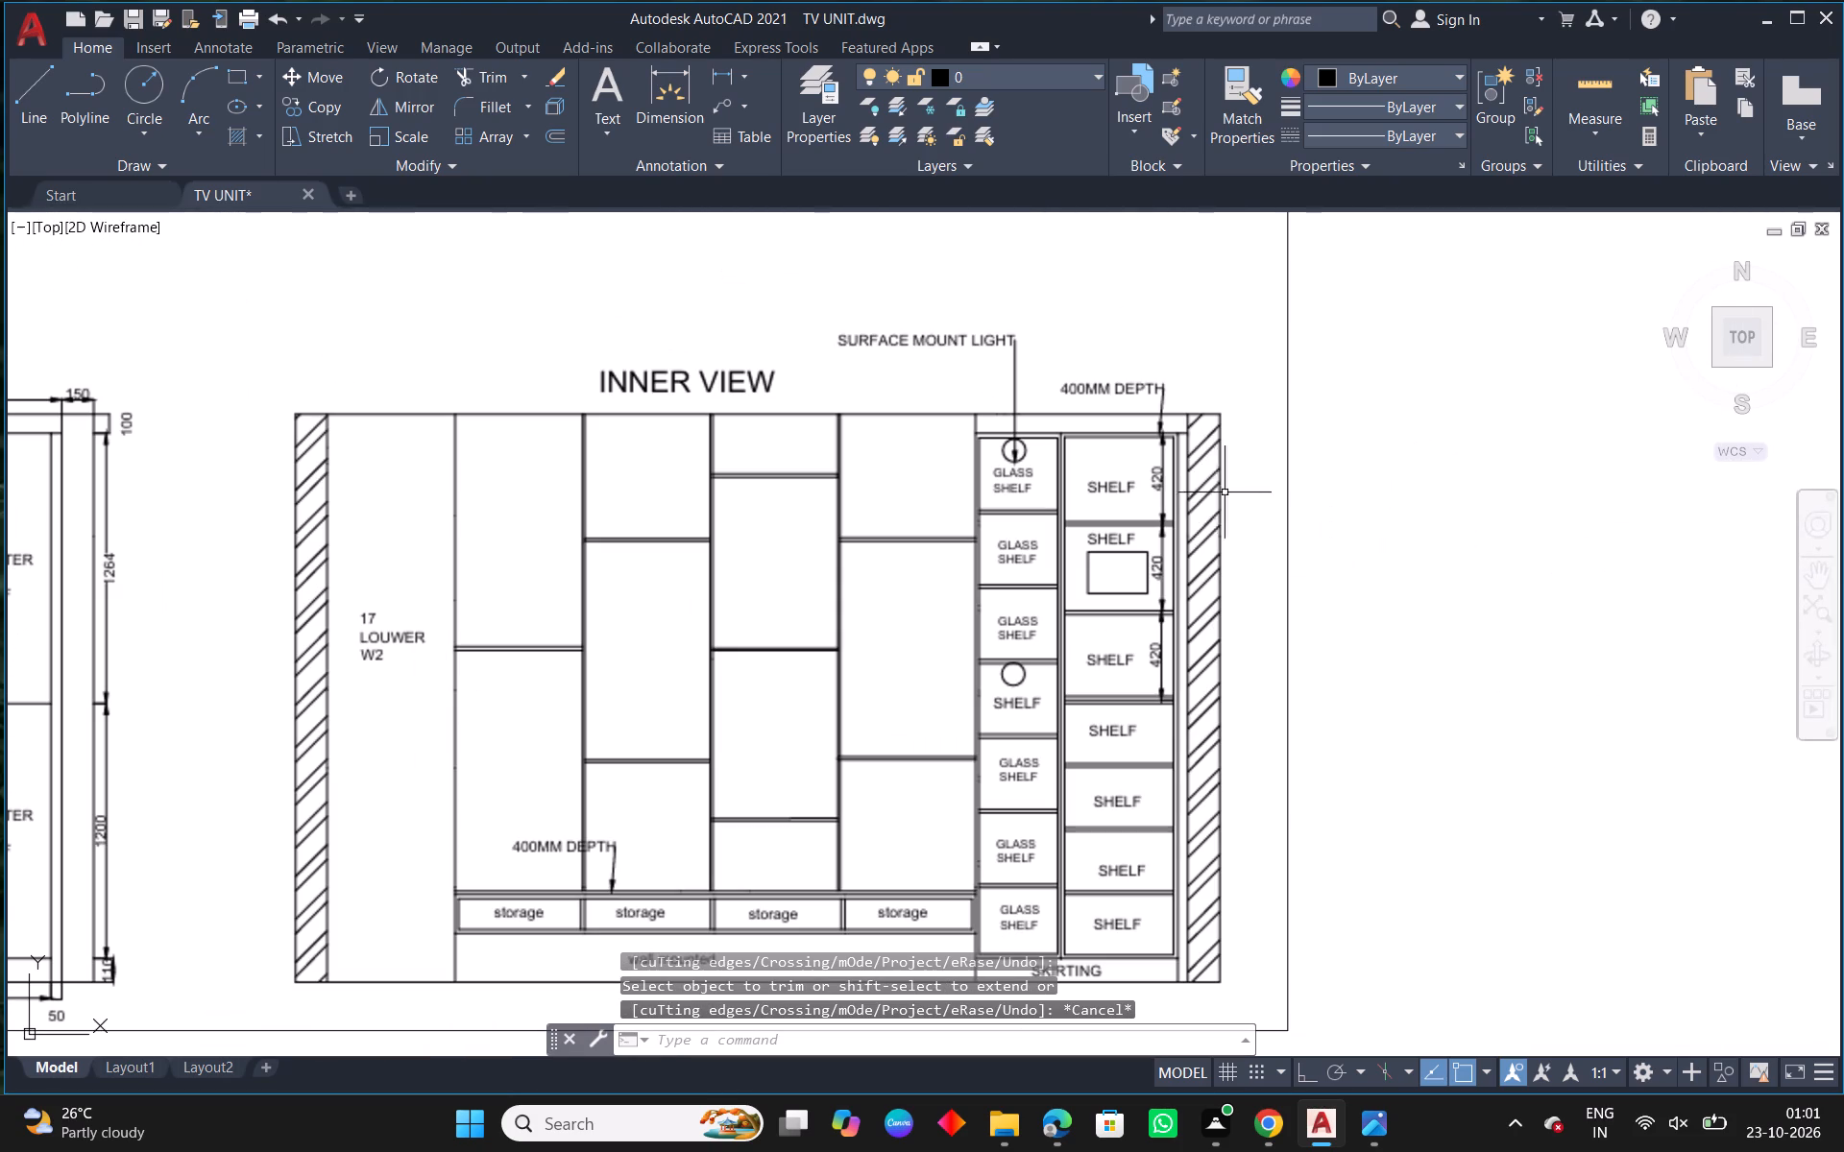
scroll(1190, 526, up, 1)
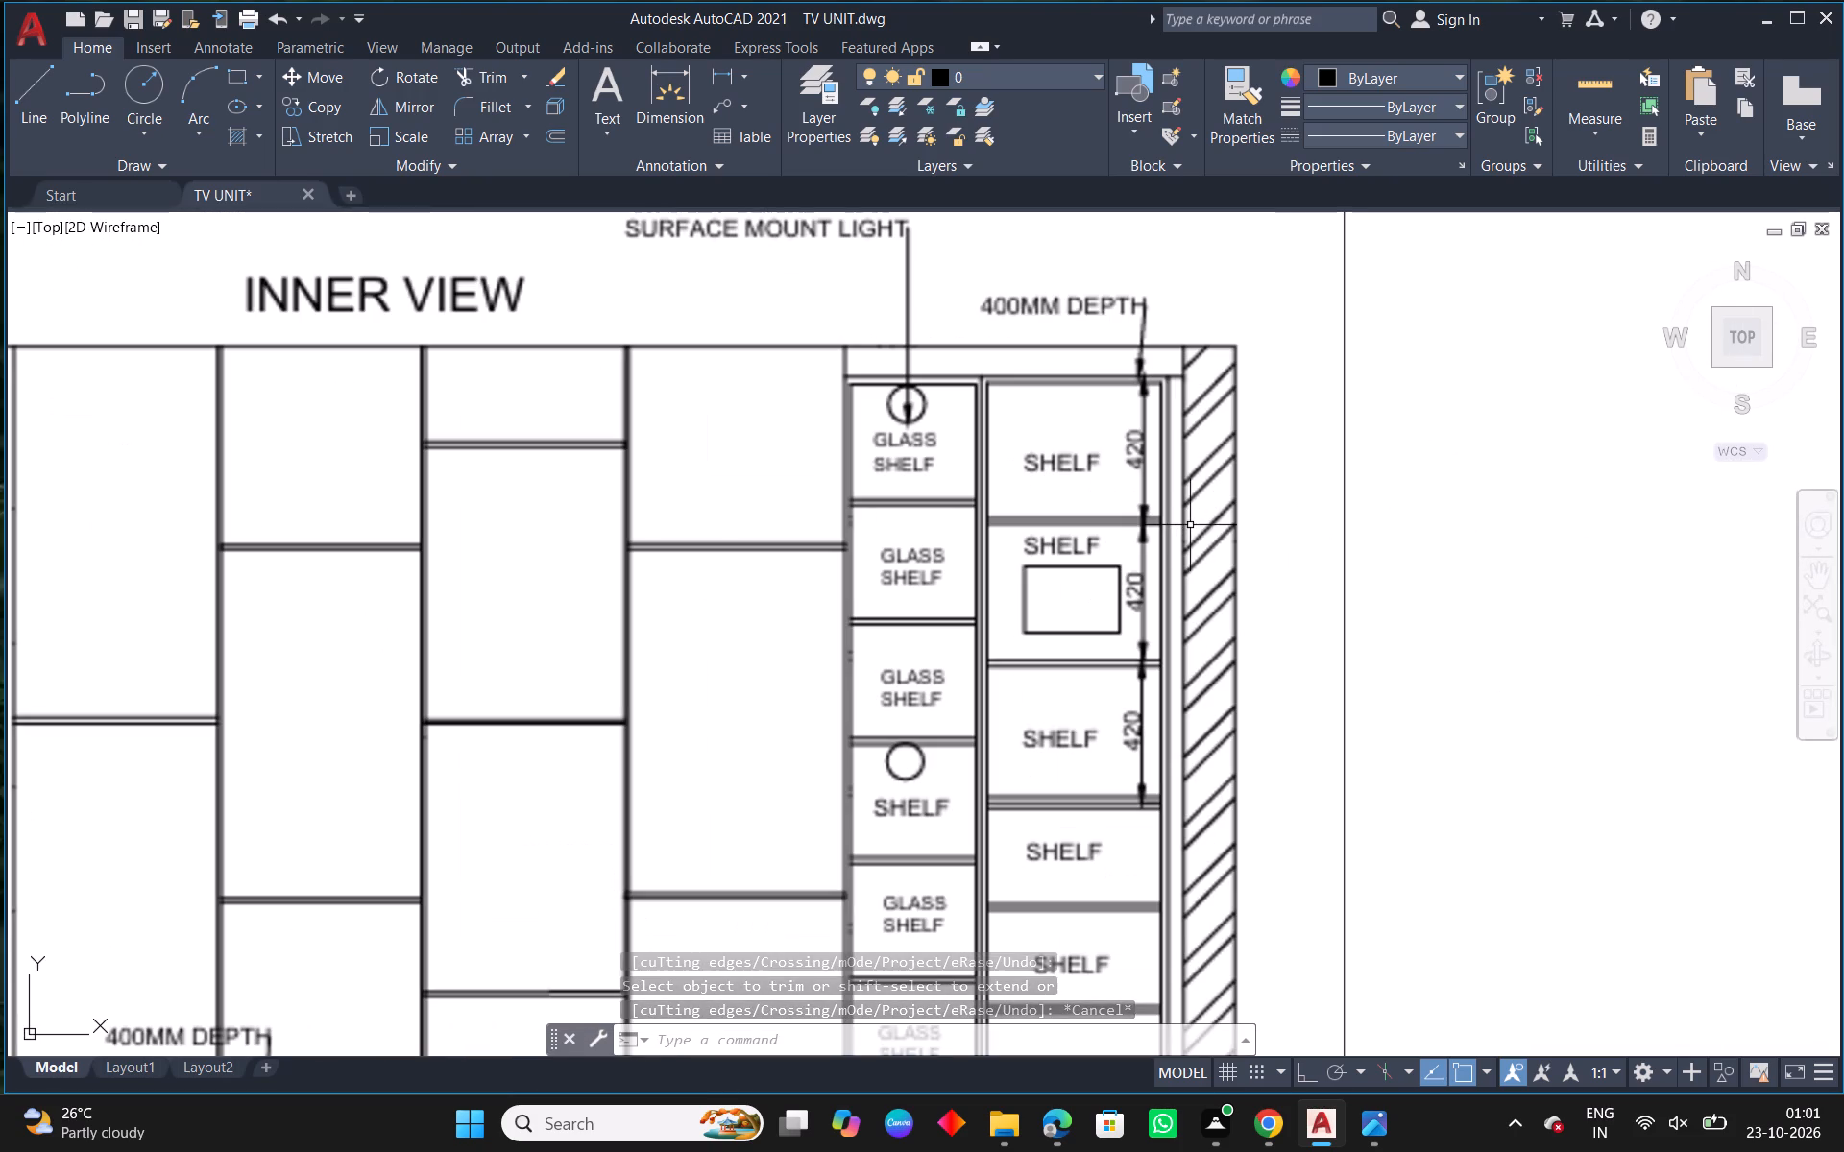
scroll(1194, 520, down, 1)
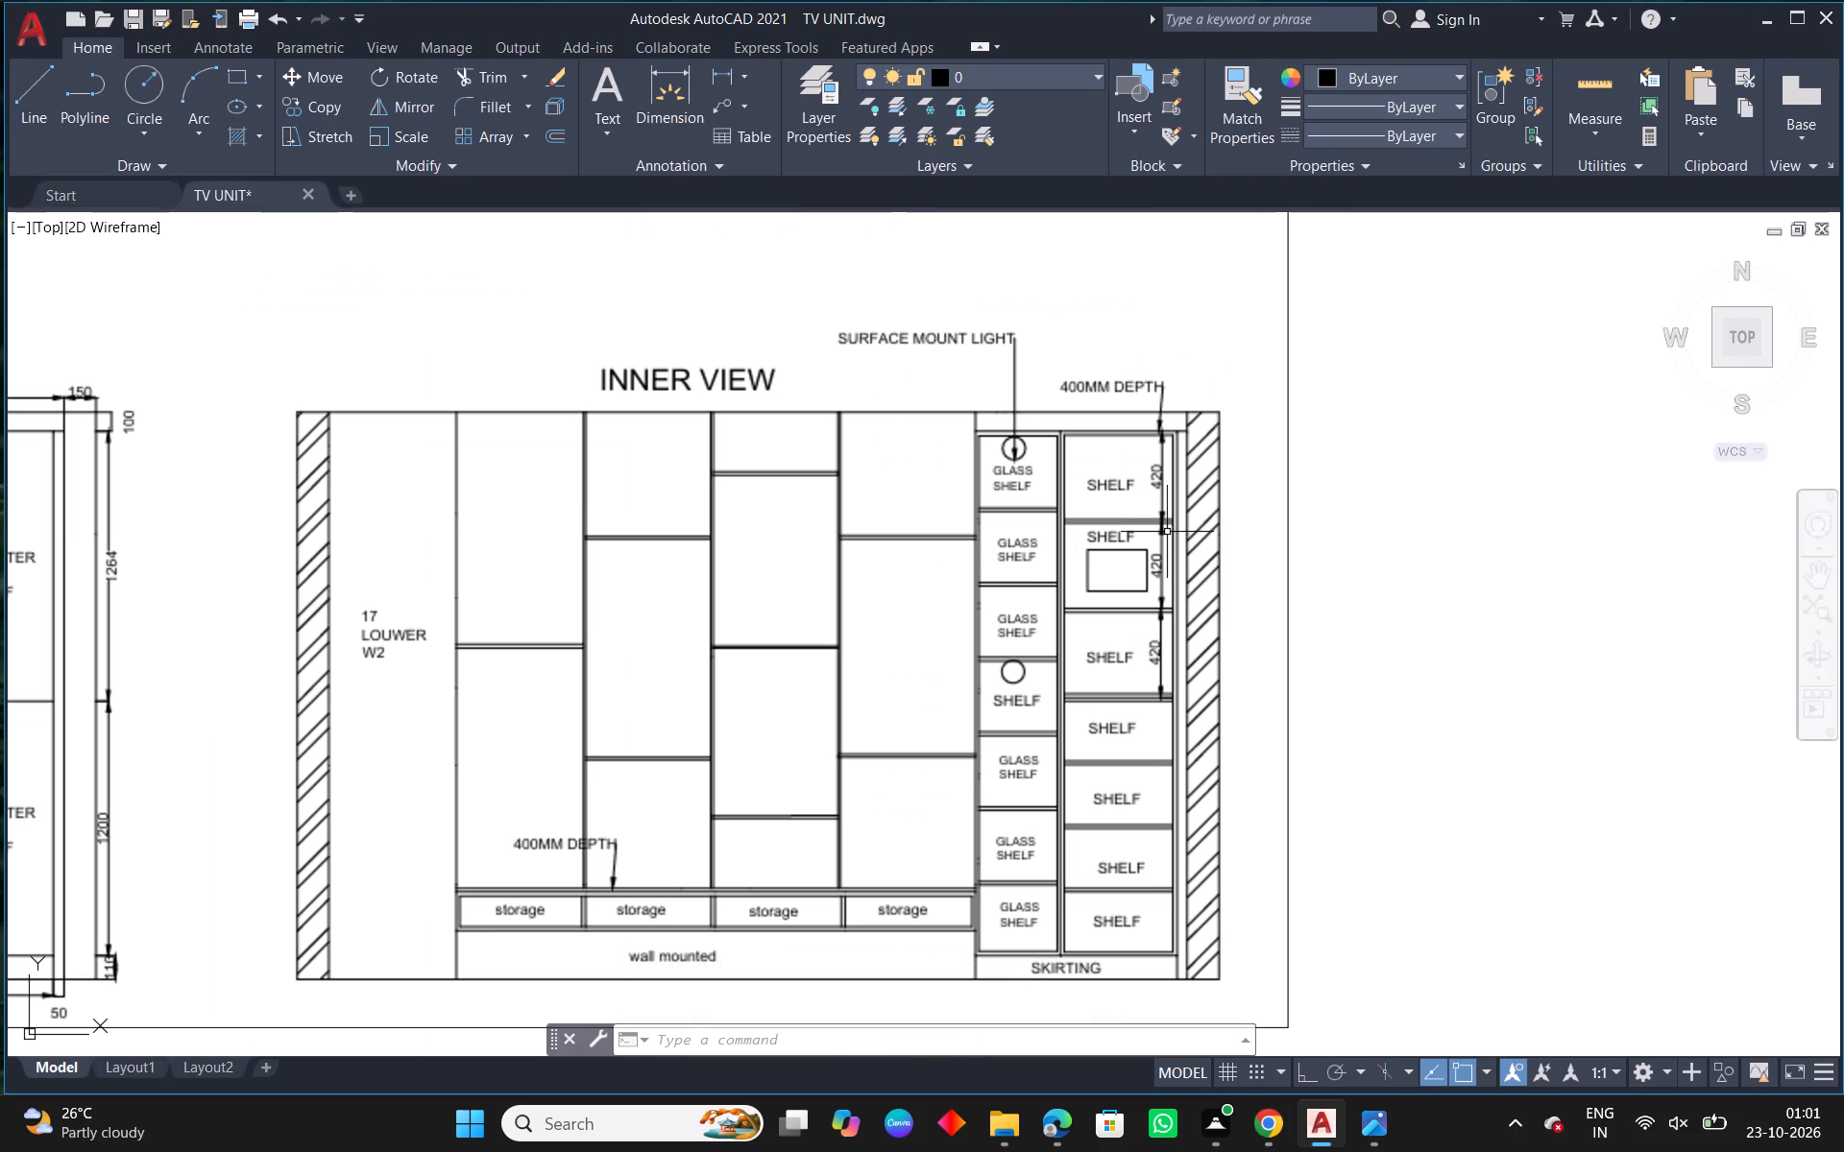
middle_drag(1177, 532, 1302, 515)
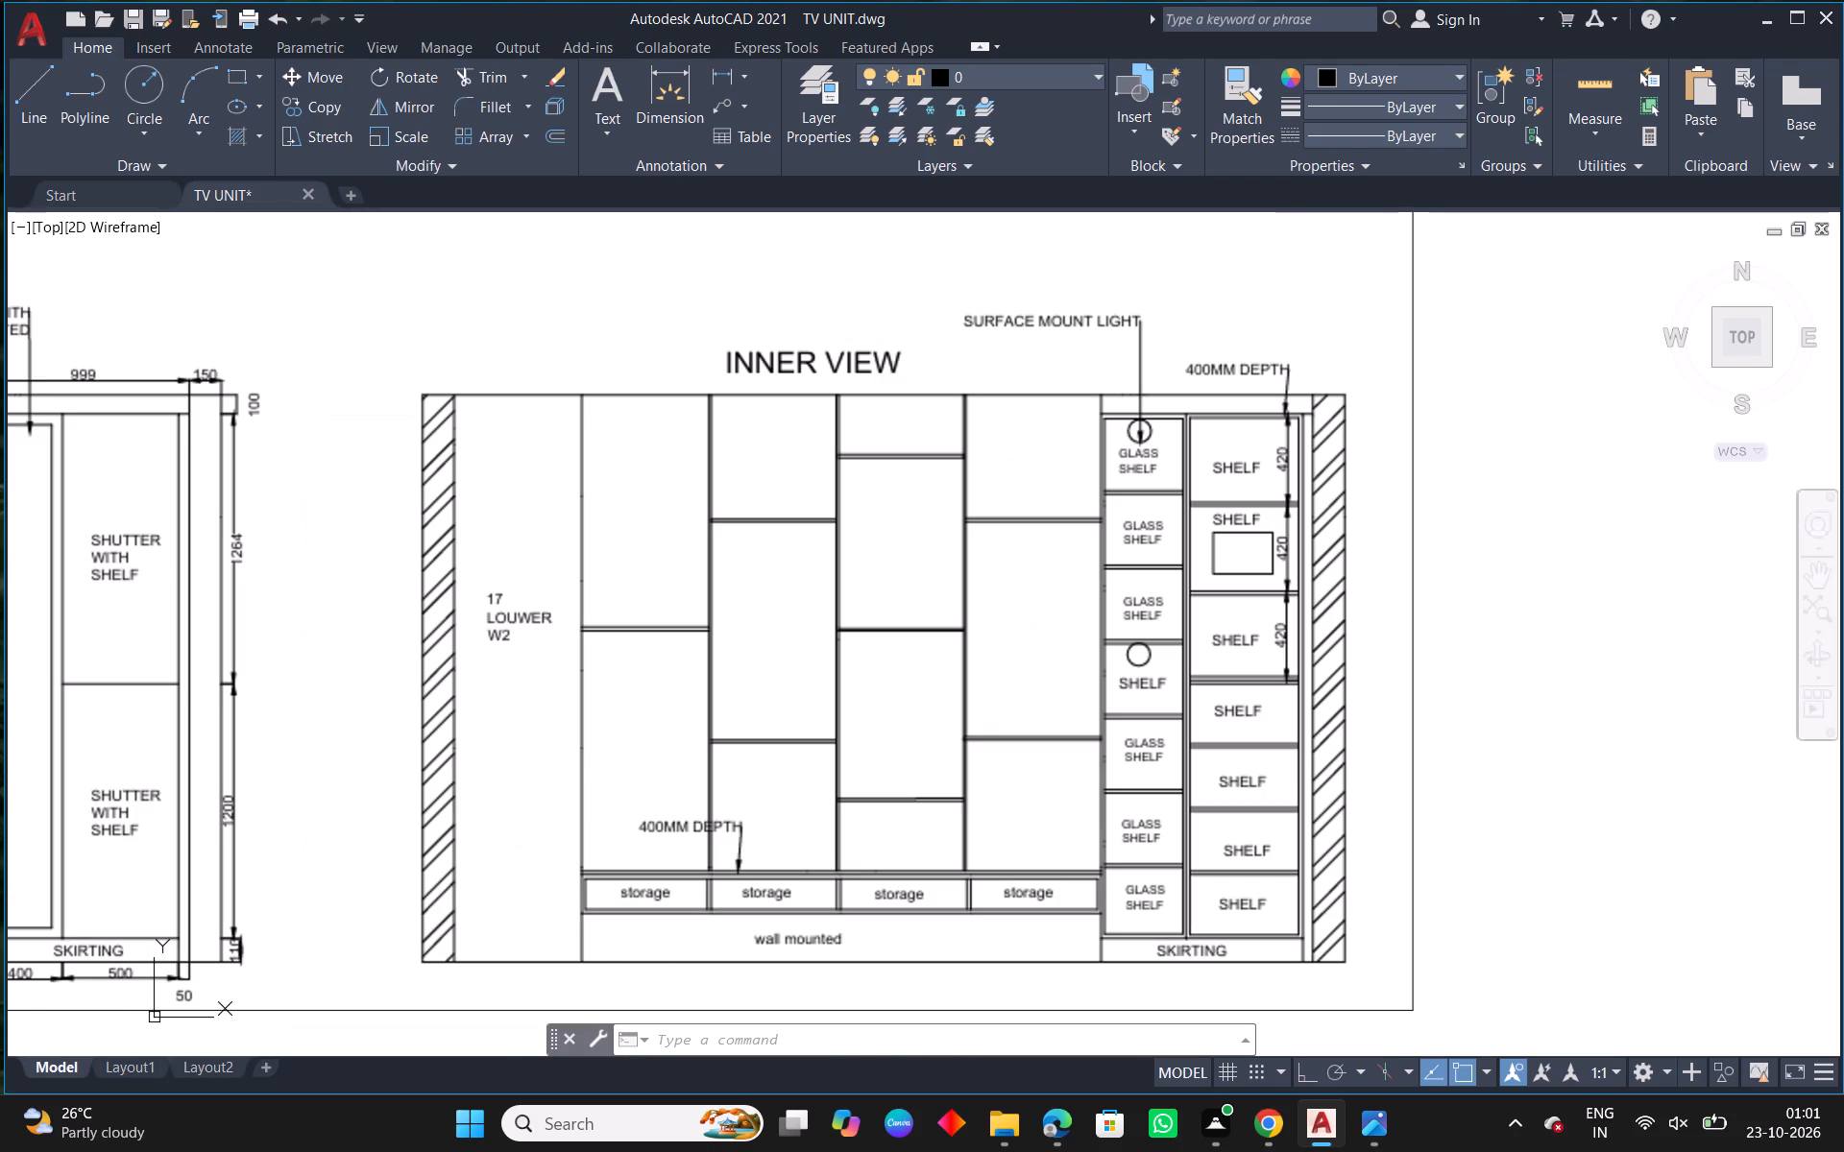
middle_drag(610, 590, 972, 503)
scroll(1060, 471, down, 1)
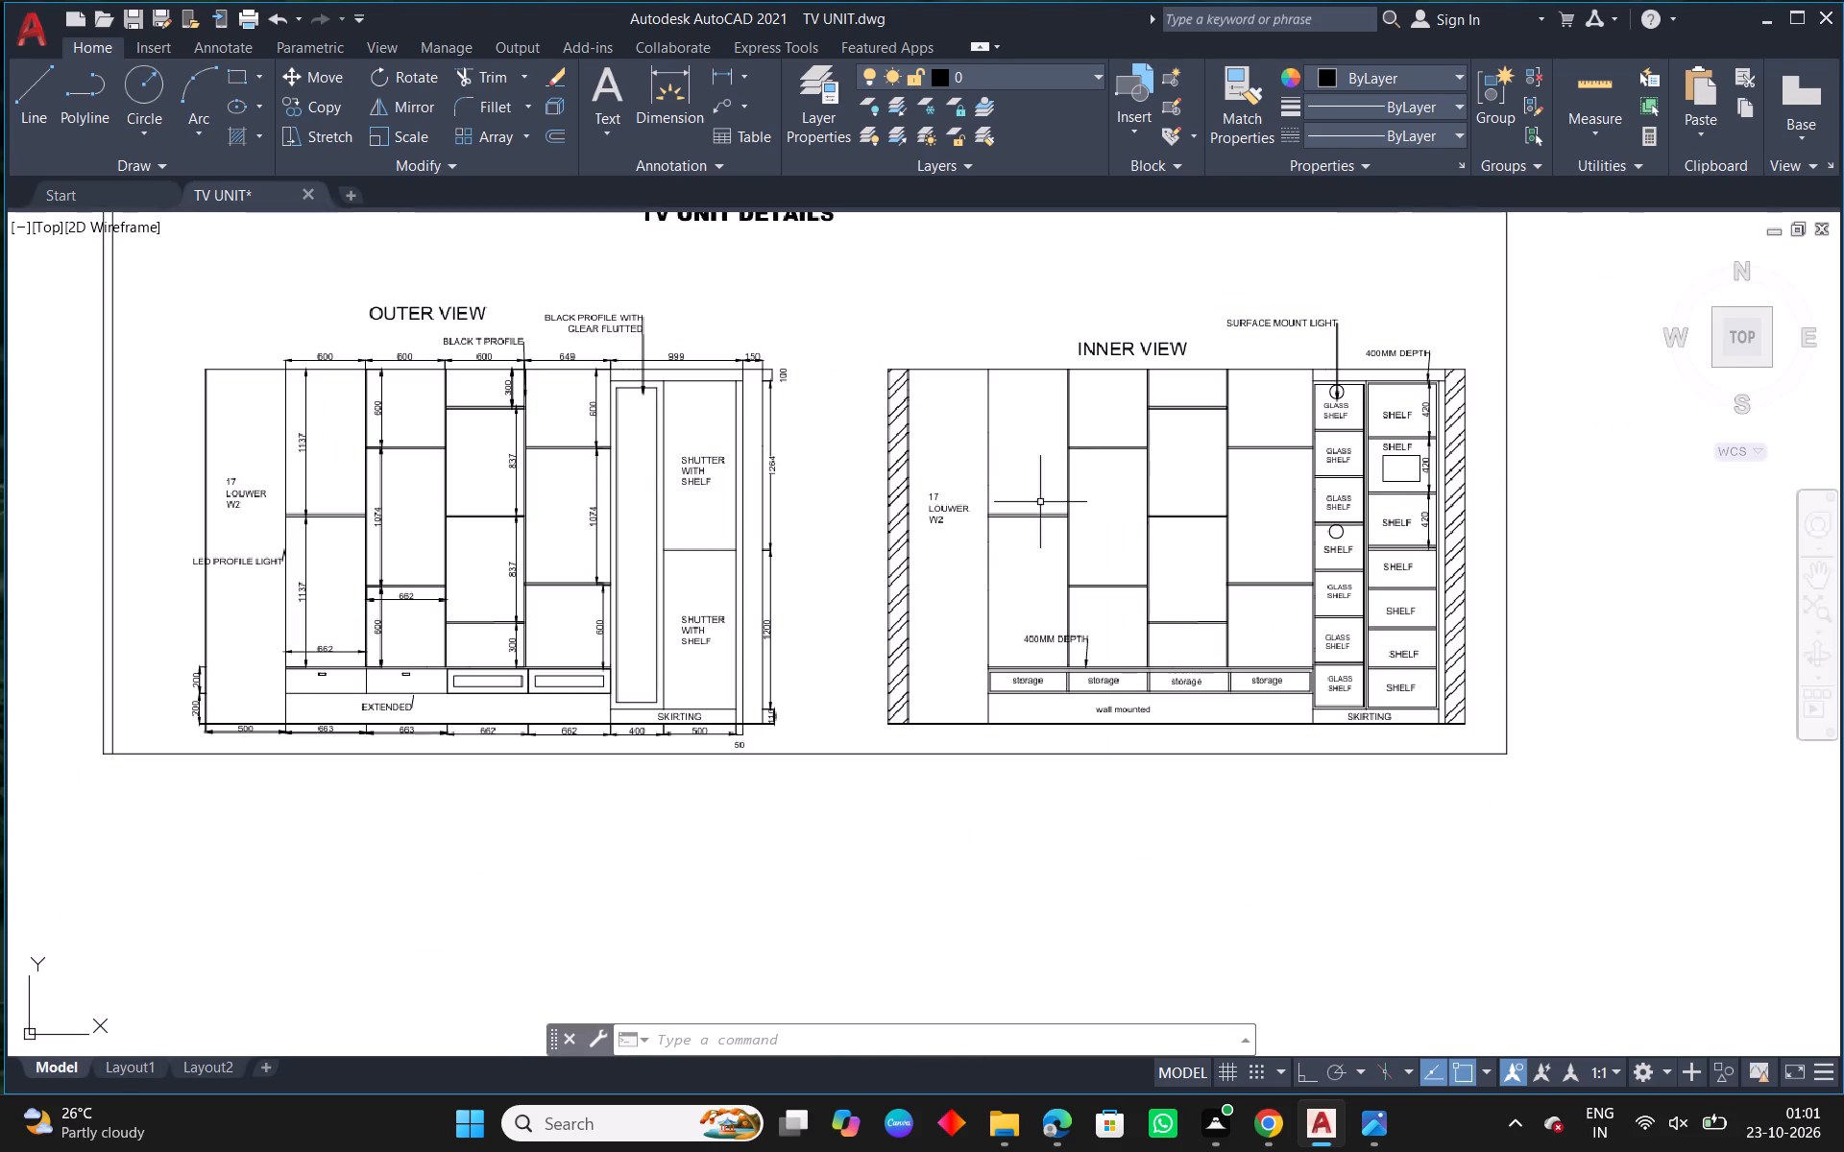
middle_drag(589, 529, 1191, 506)
scroll(1192, 506, down, 1)
middle_drag(454, 551, 1053, 663)
scroll(1053, 663, down, 1)
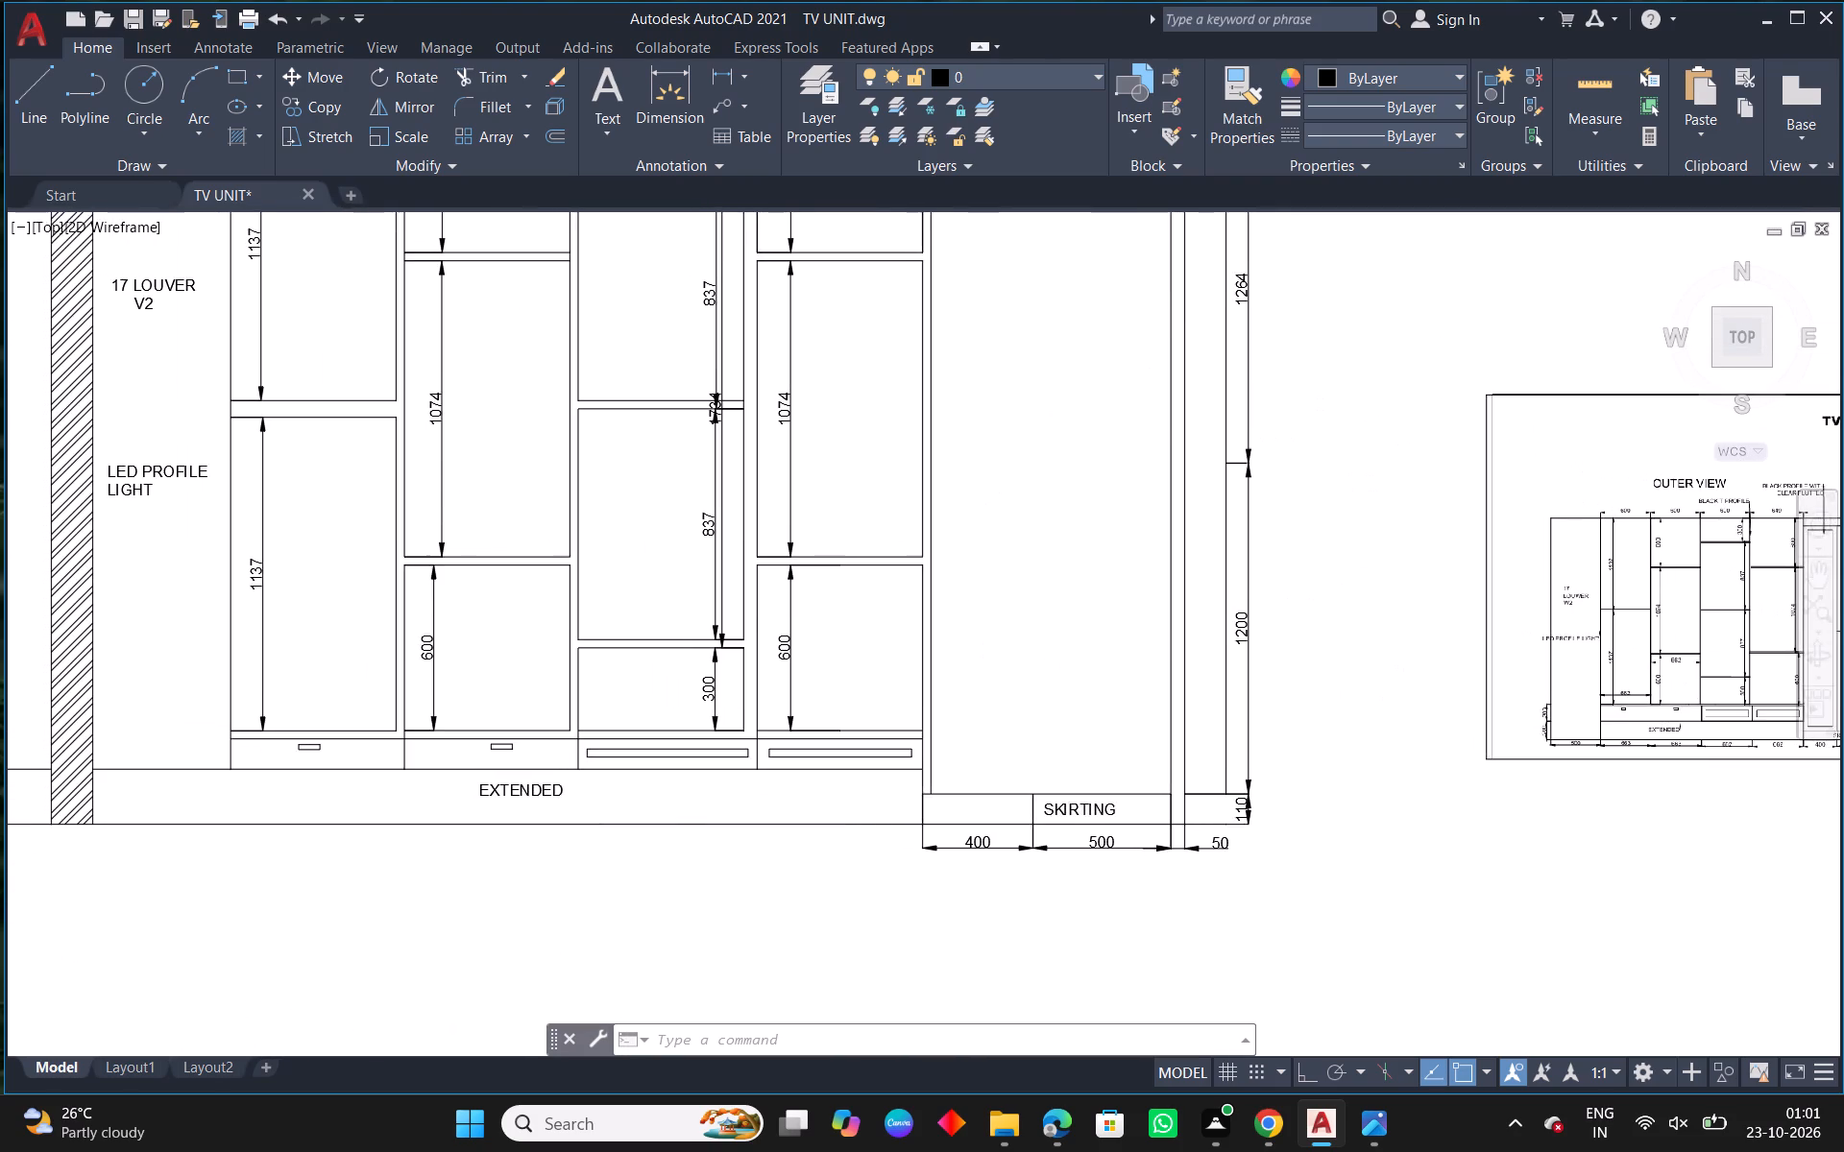
middle_drag(751, 626, 1125, 618)
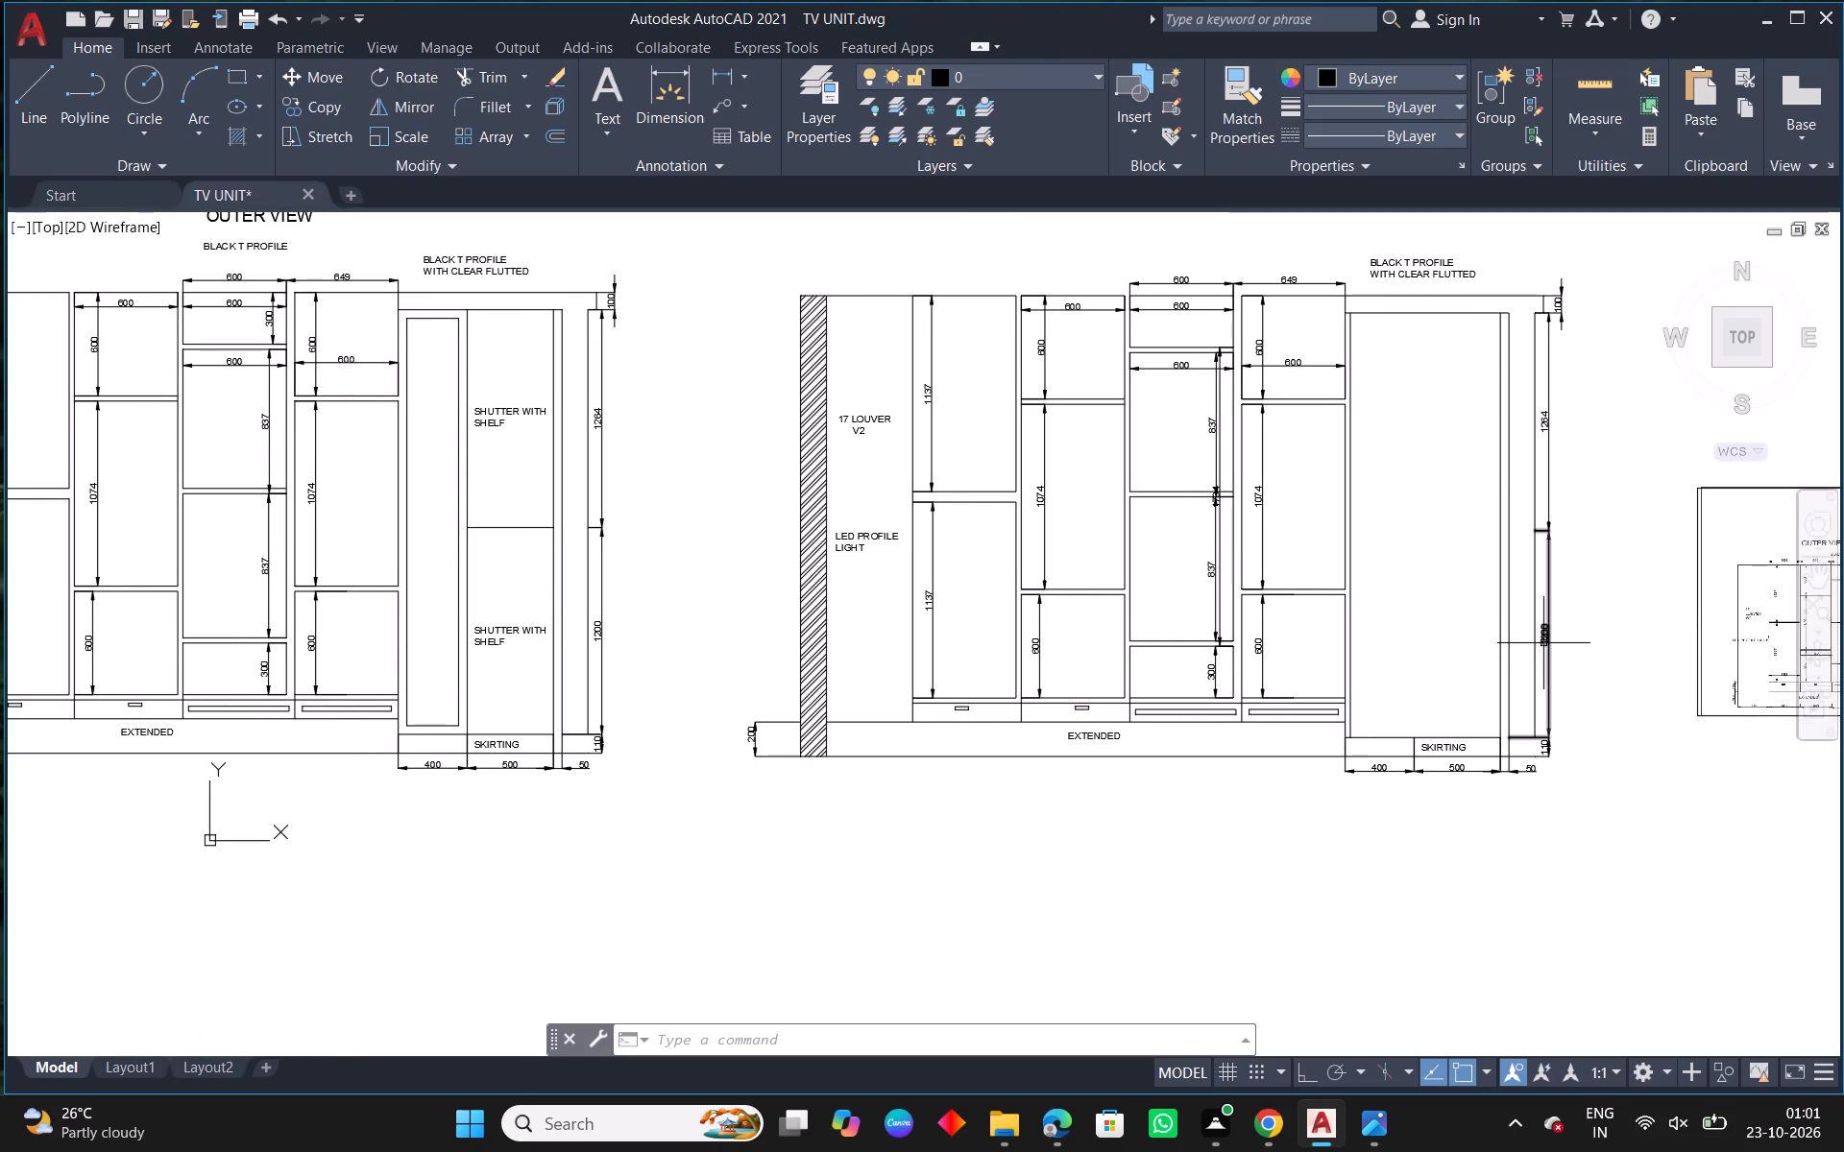
middle_drag(1516, 636, 747, 613)
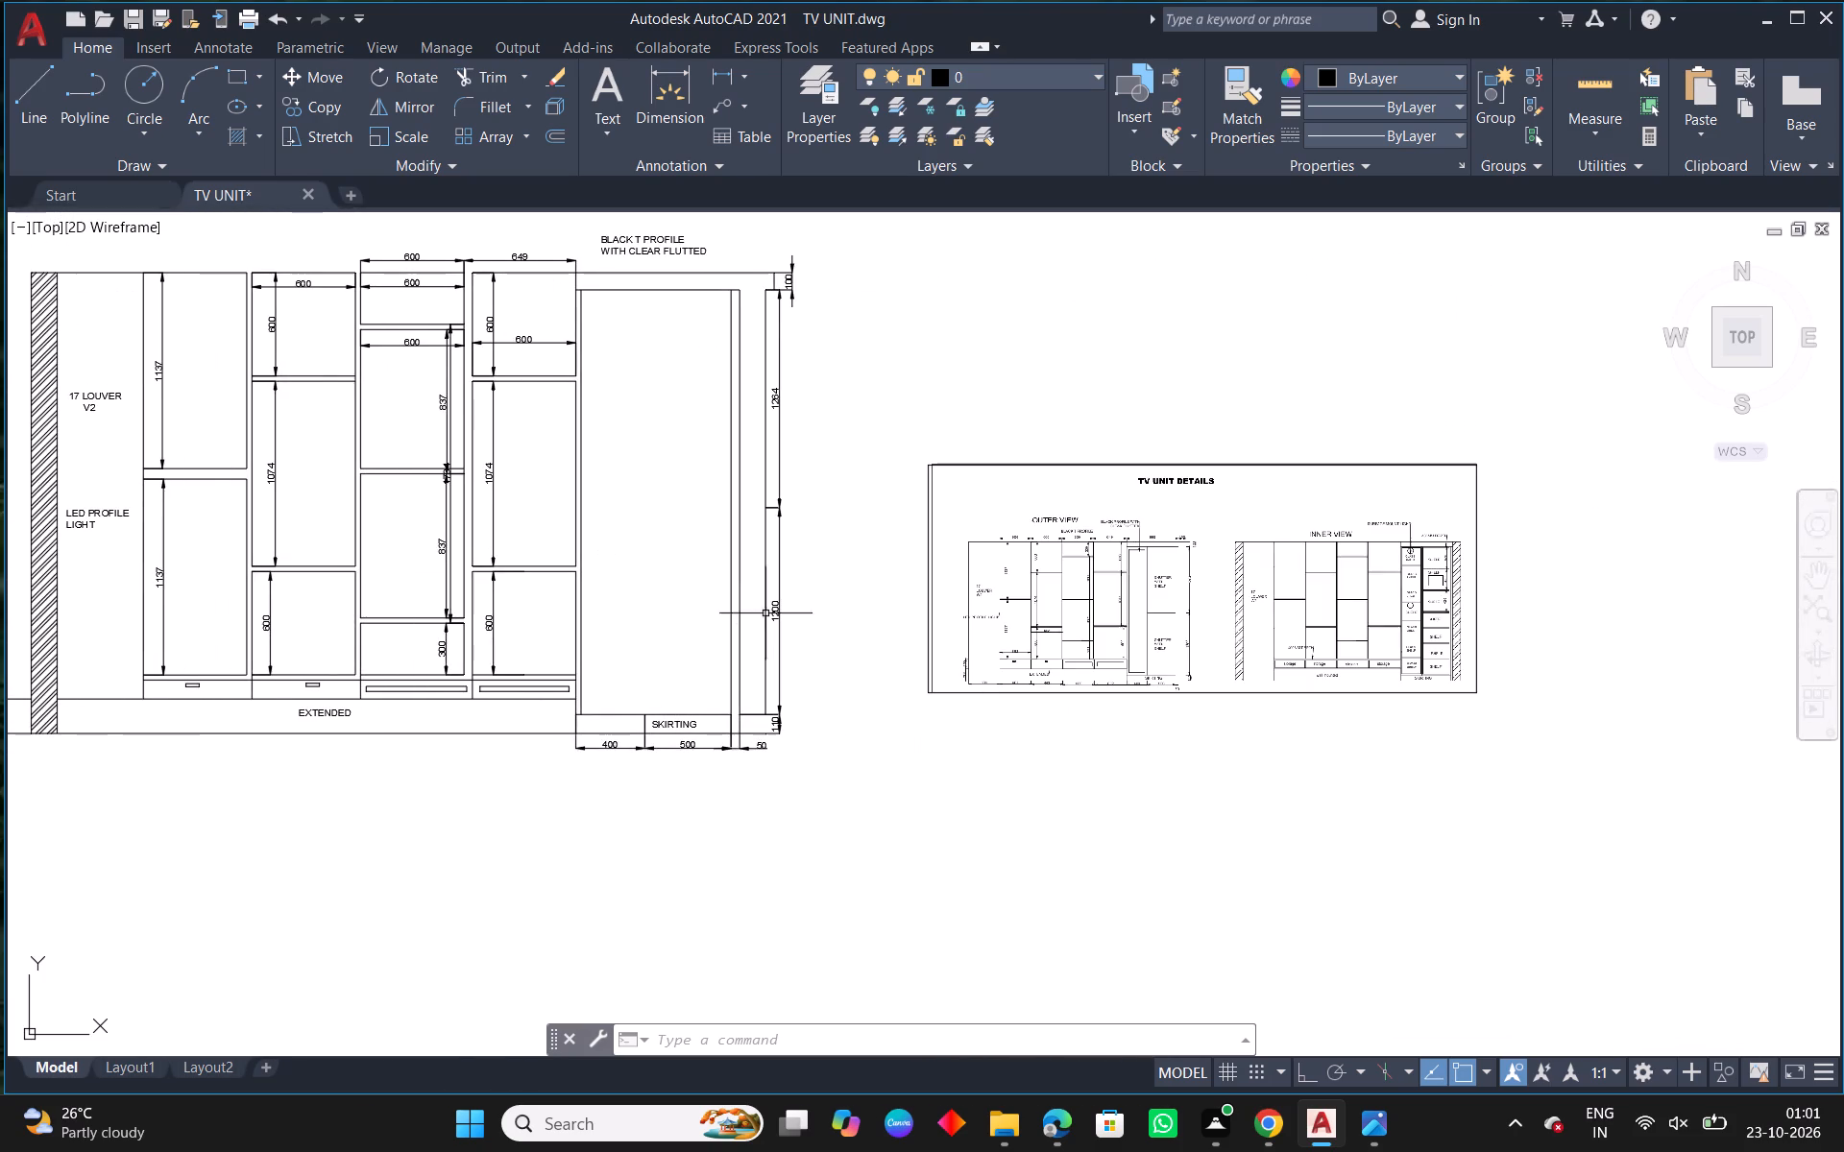
scroll(1474, 593, up, 3)
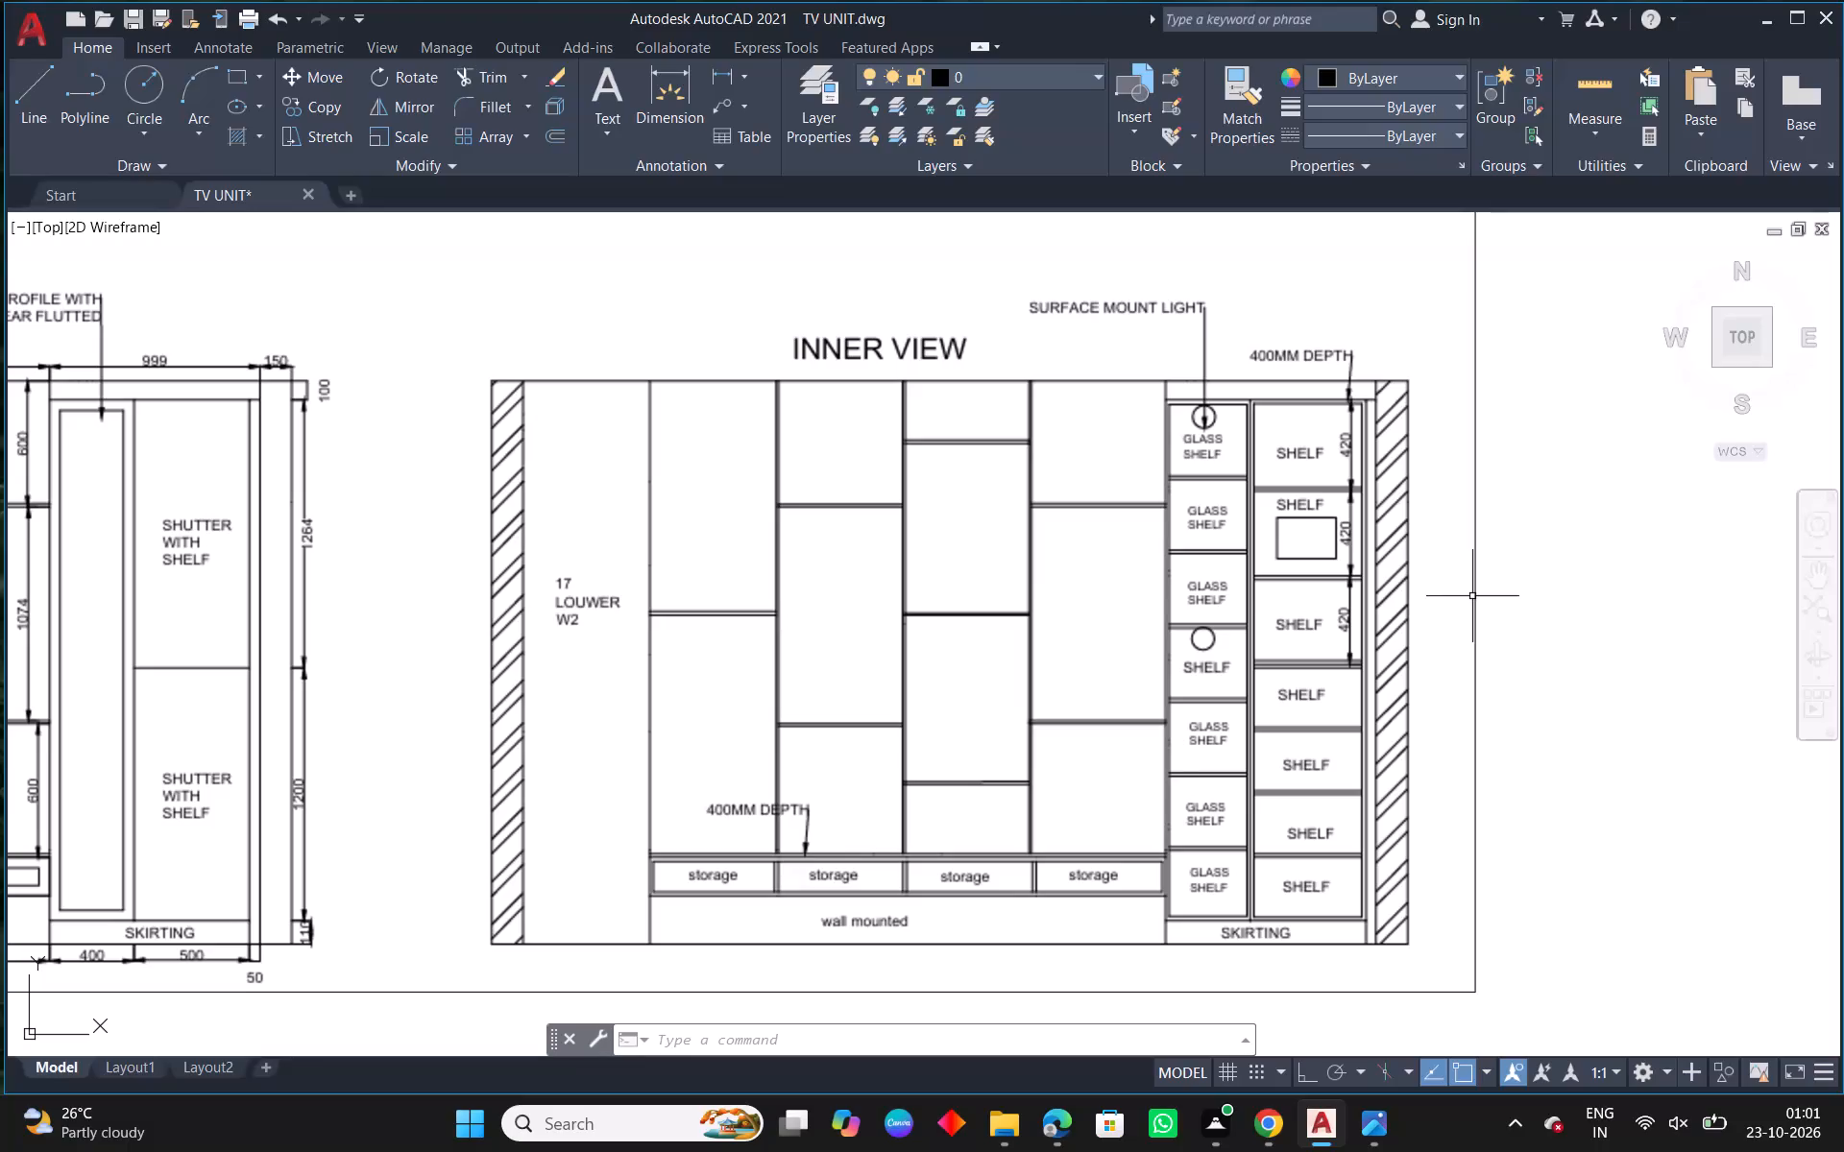
scroll(1318, 607, down, 4)
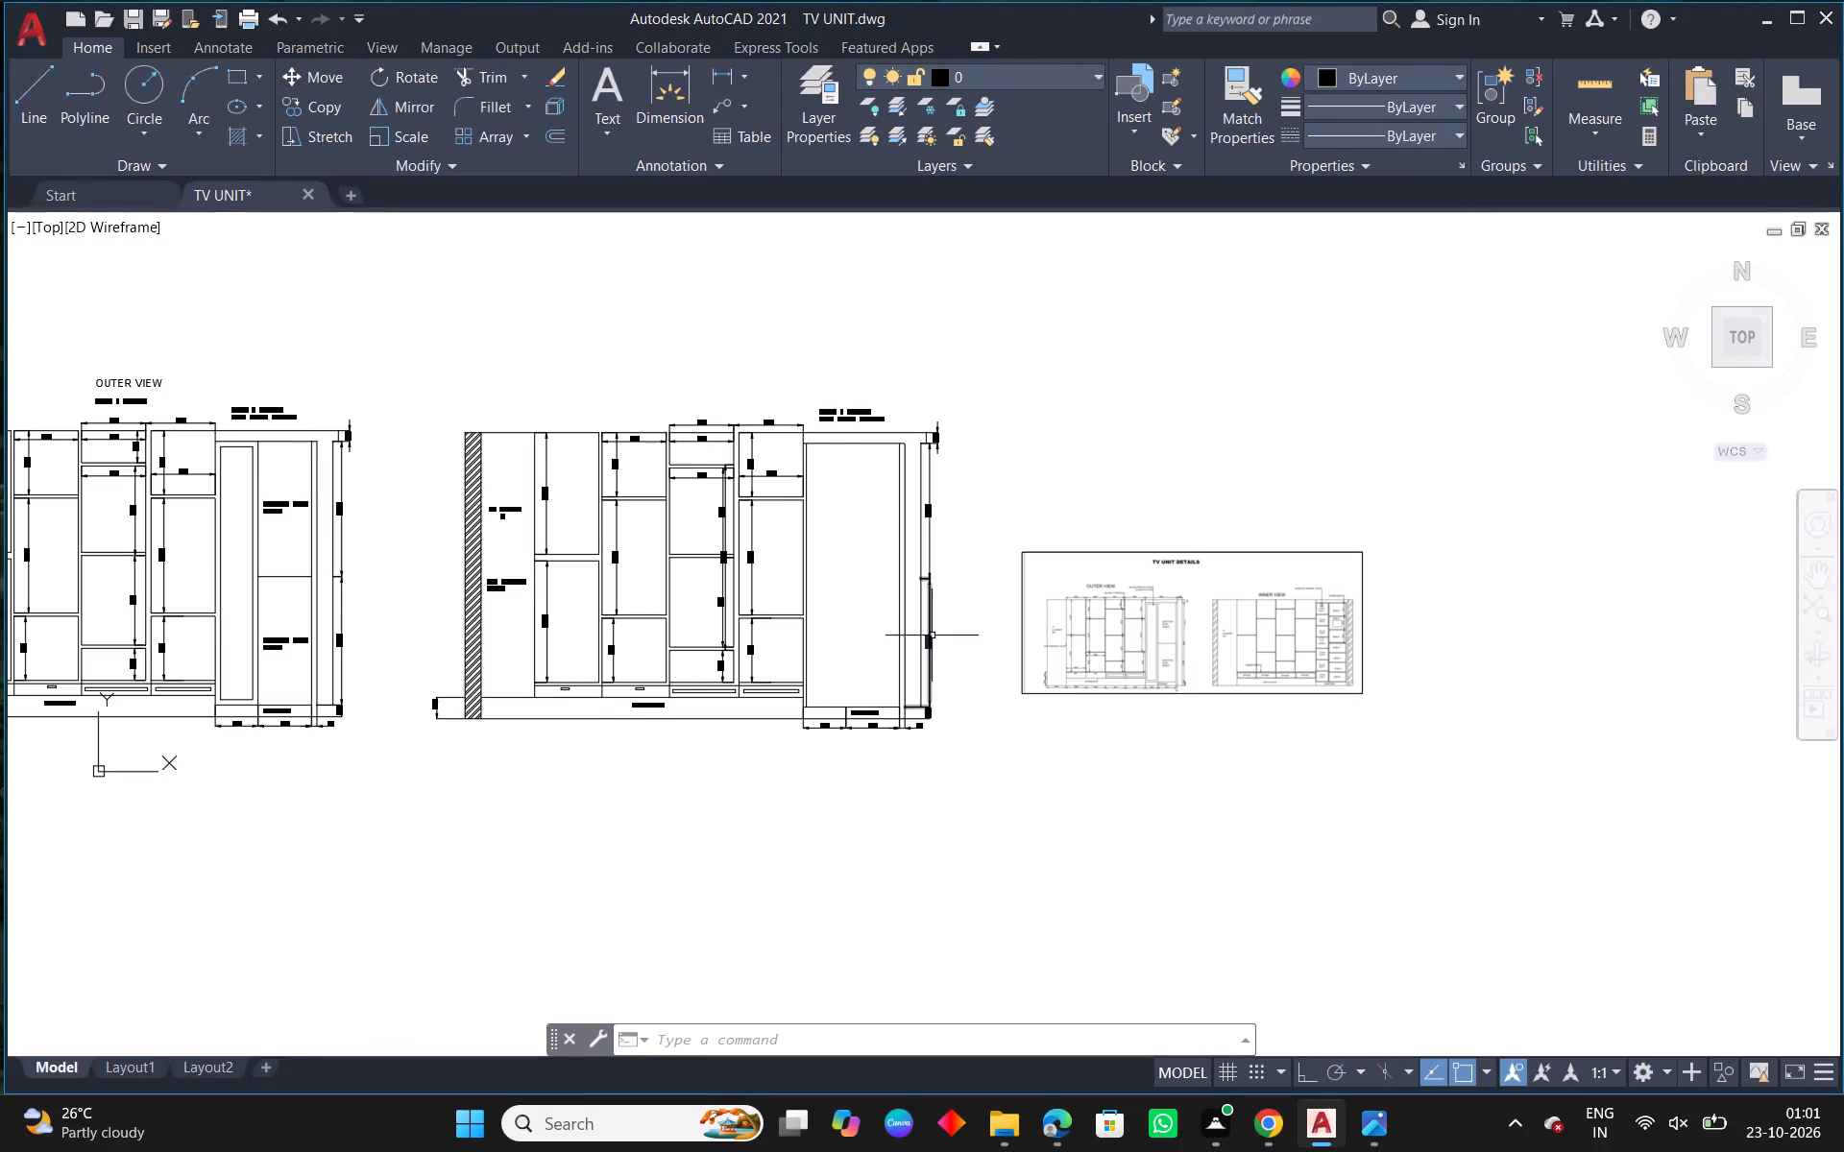
Examine the flutted and solid shutter division in the outer view against the tall cabinet's two shelf columns in the INNER VIEW reference.
middle_drag(856, 617, 1359, 618)
scroll(714, 504, up, 3)
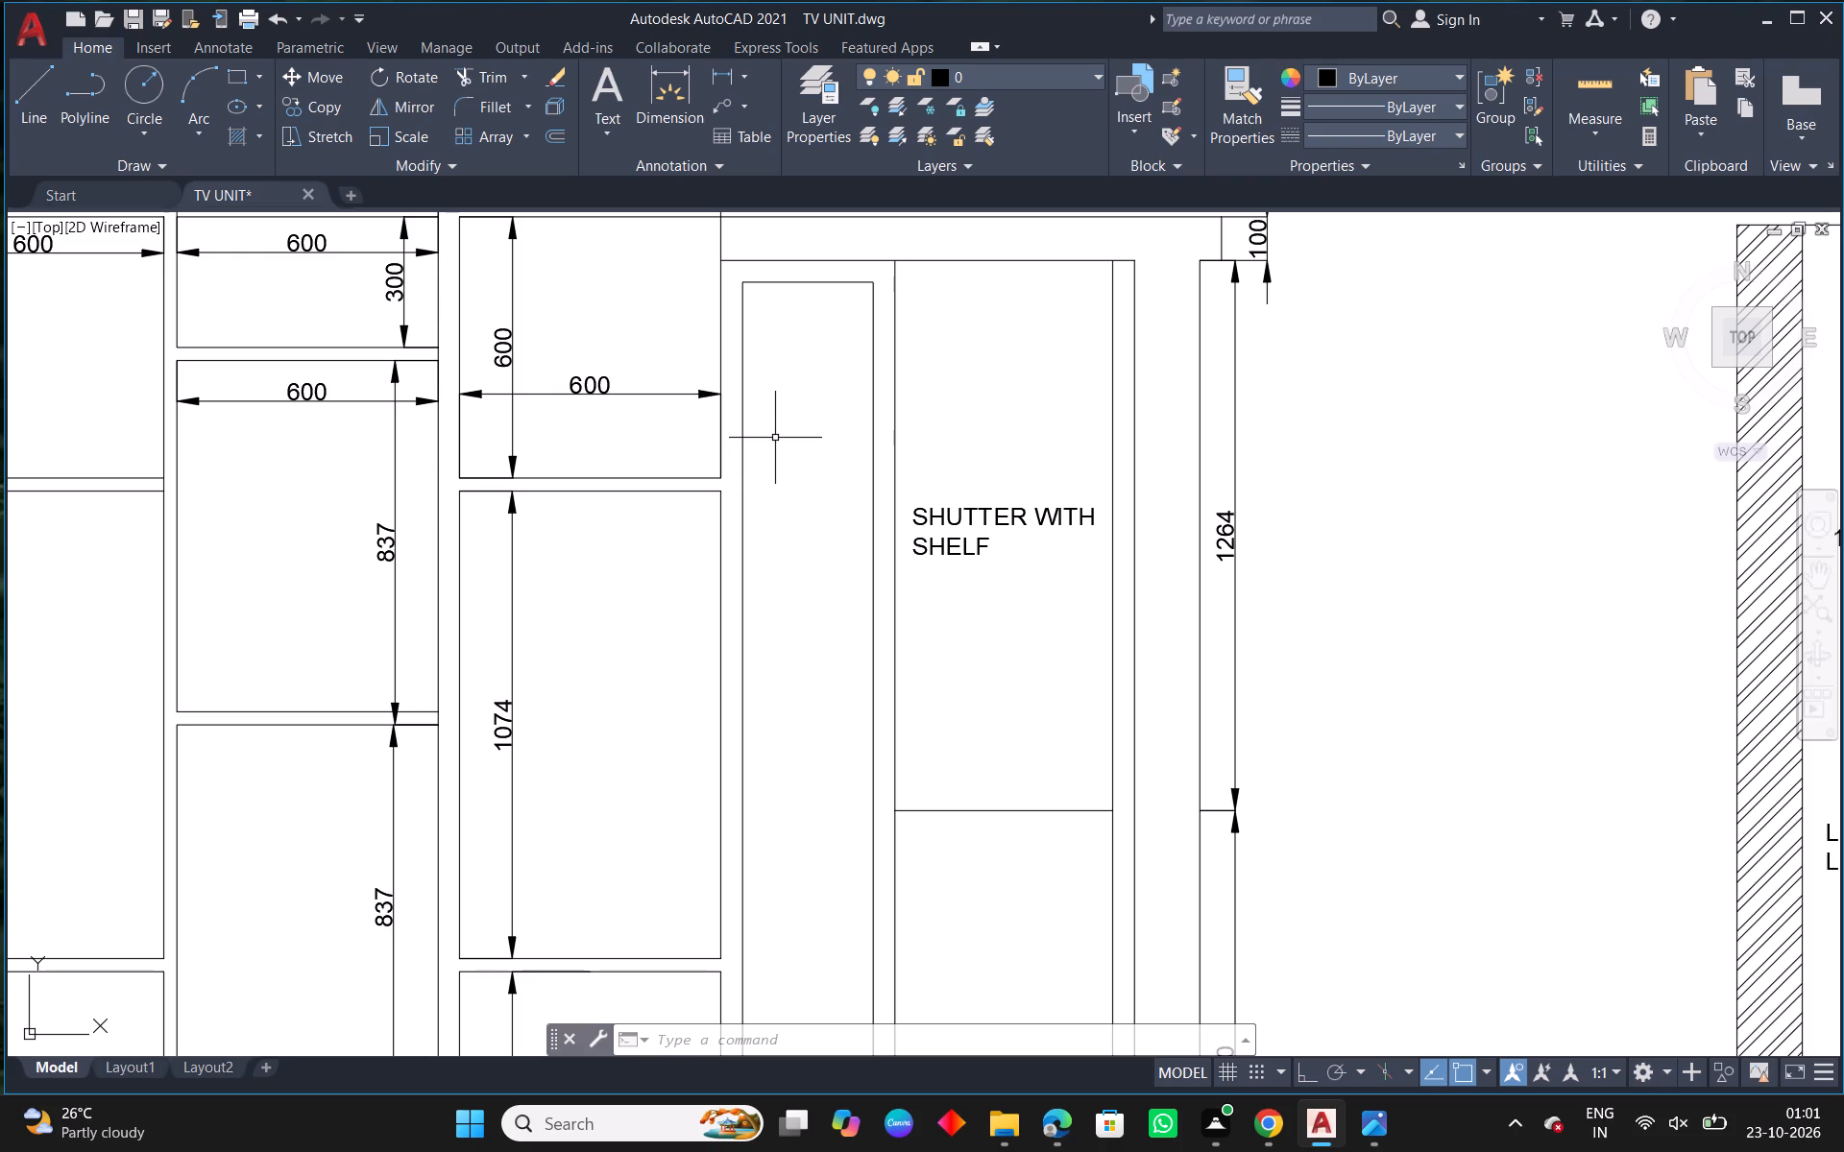
scroll(1201, 639, down, 1)
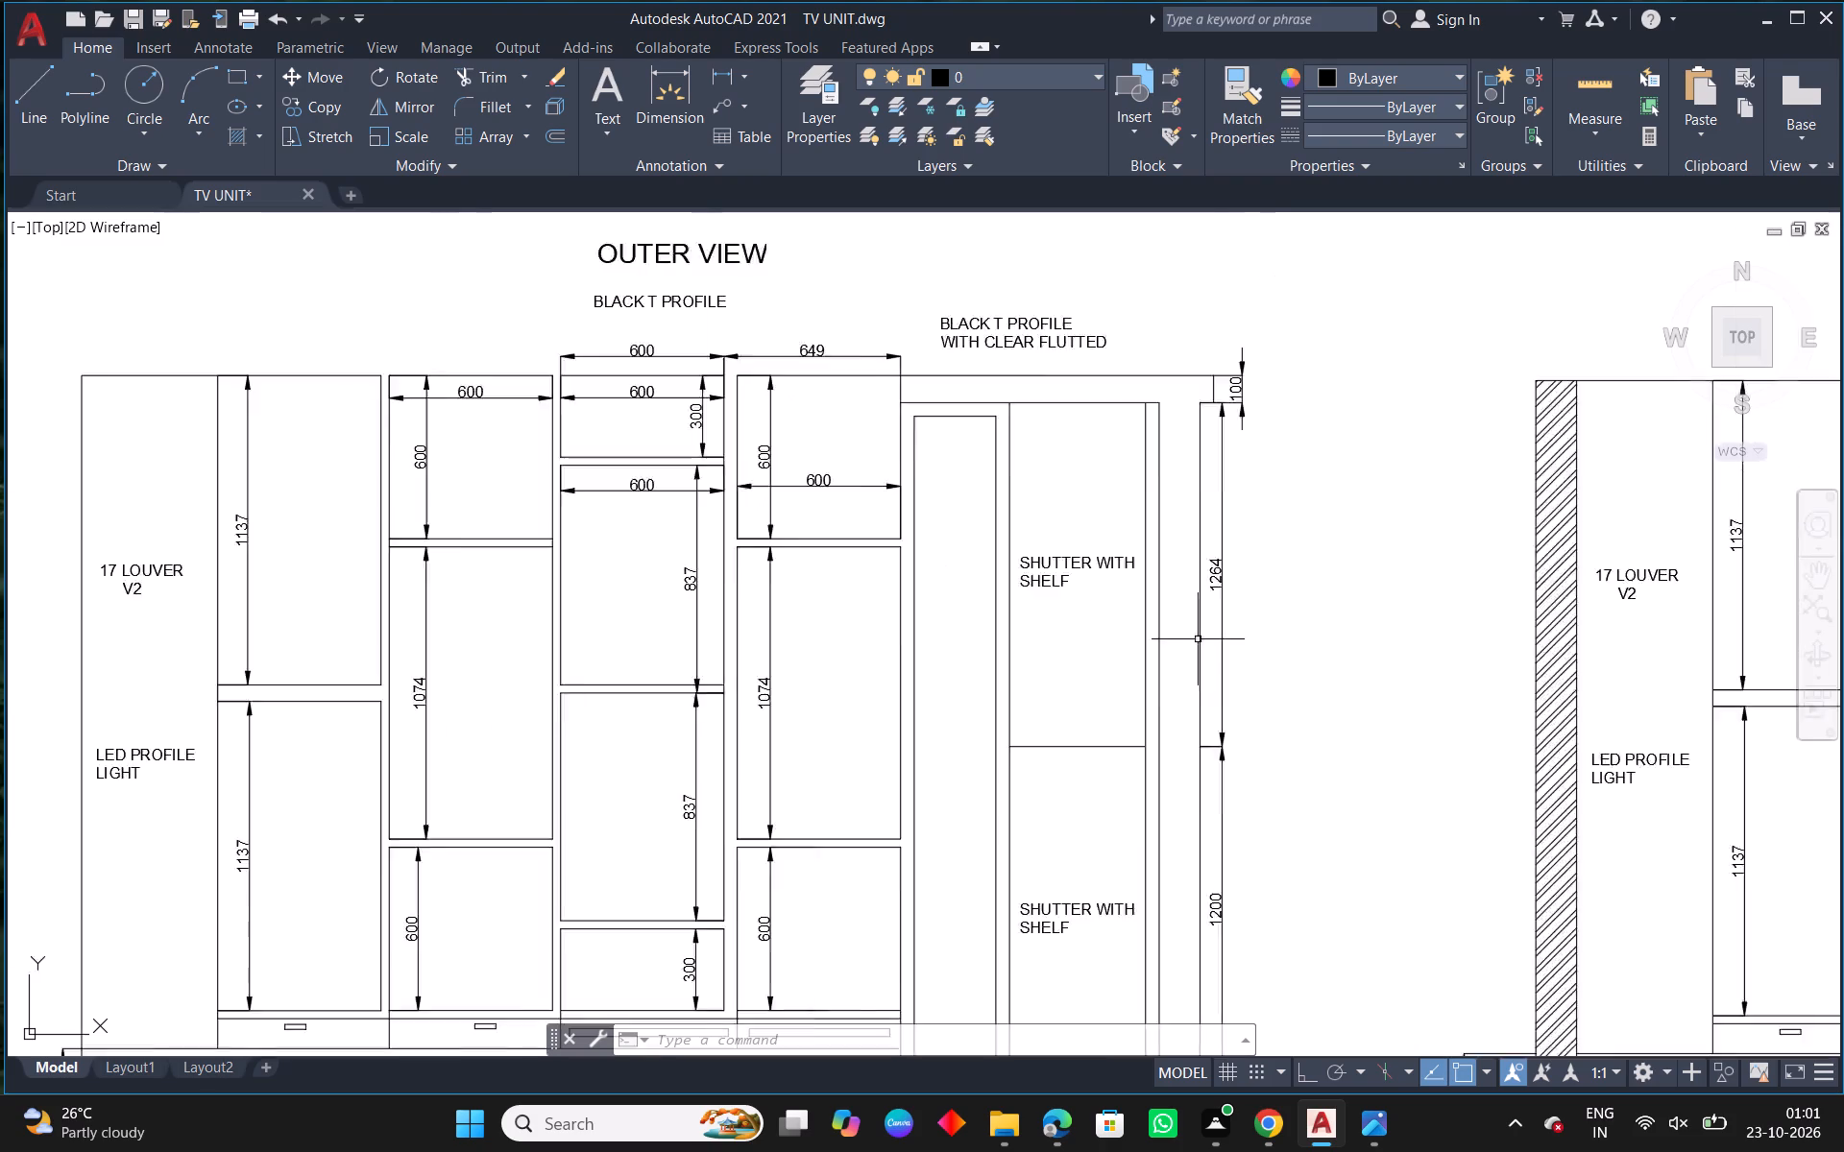
scroll(1194, 639, down, 1)
middle_drag(1364, 693, 956, 594)
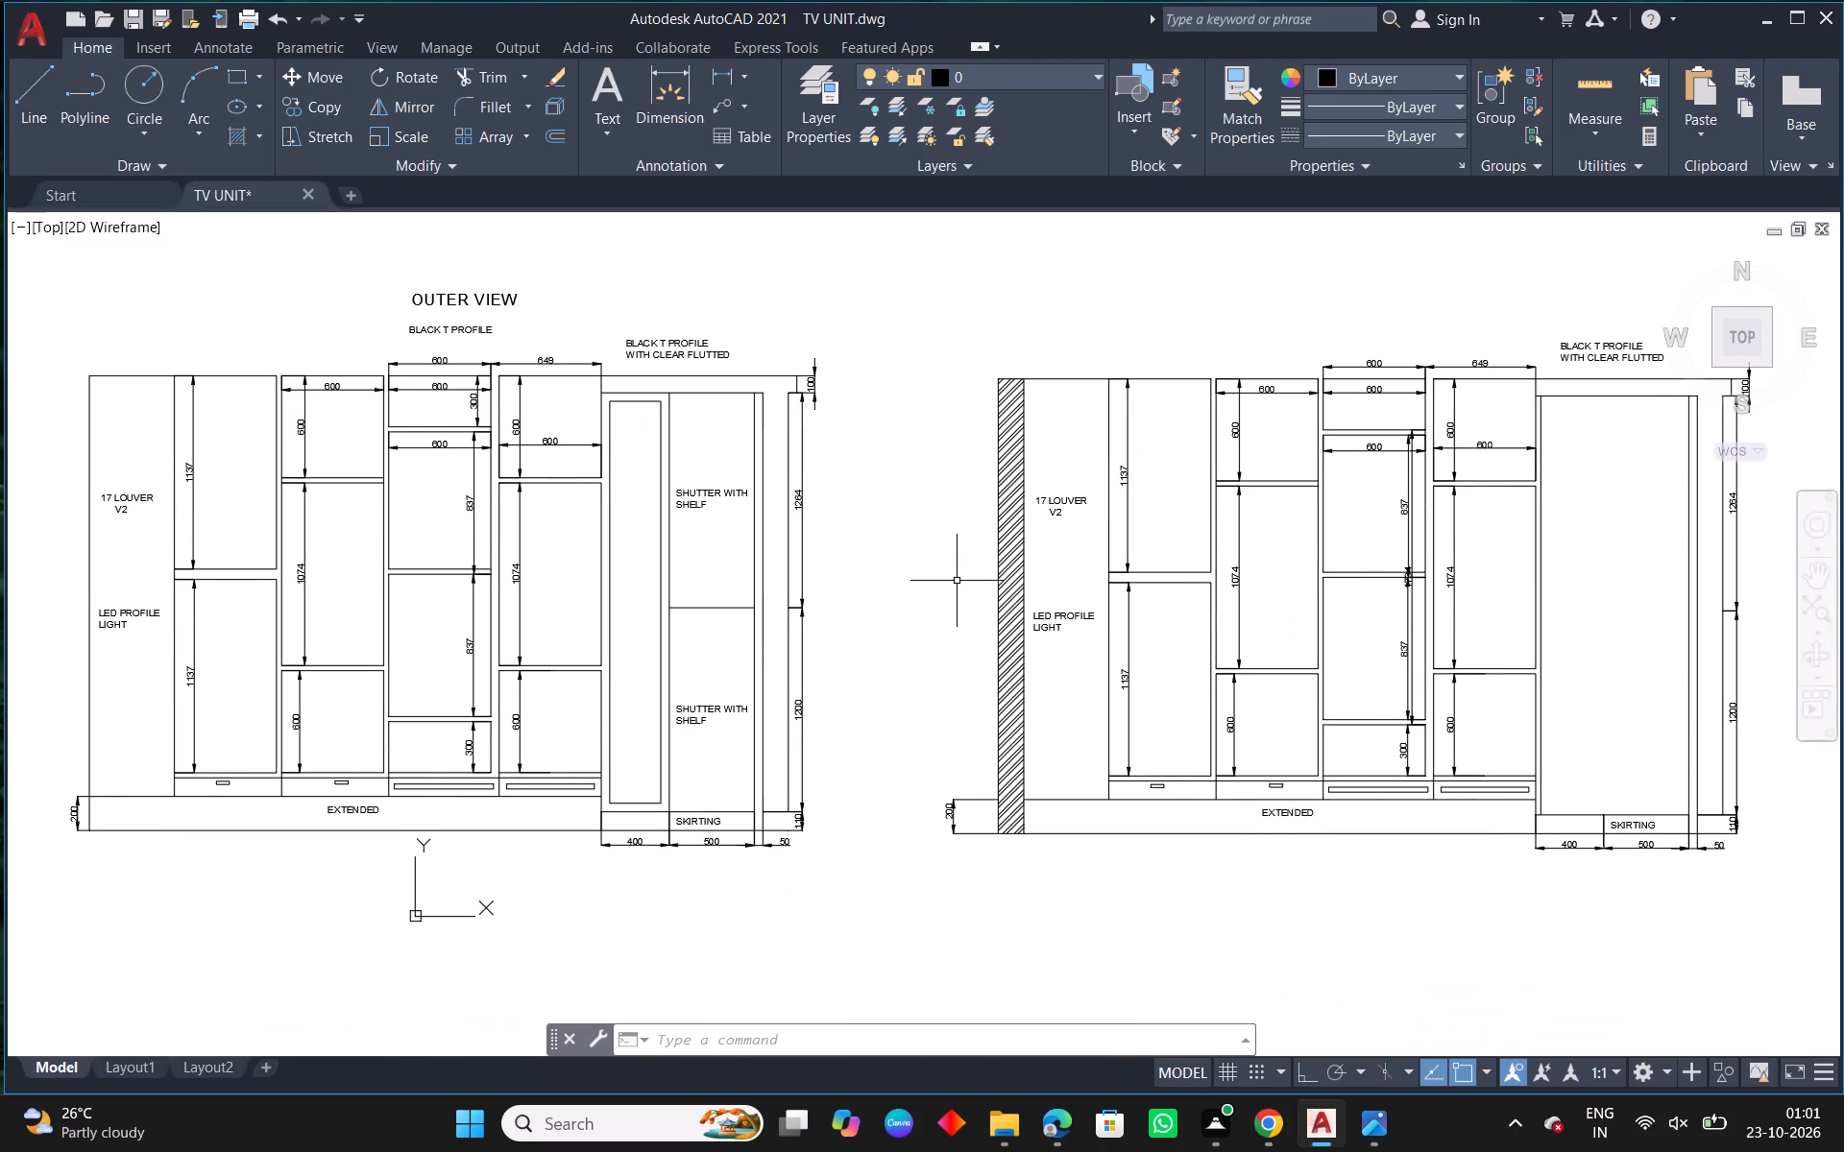
scroll(1001, 595, down, 2)
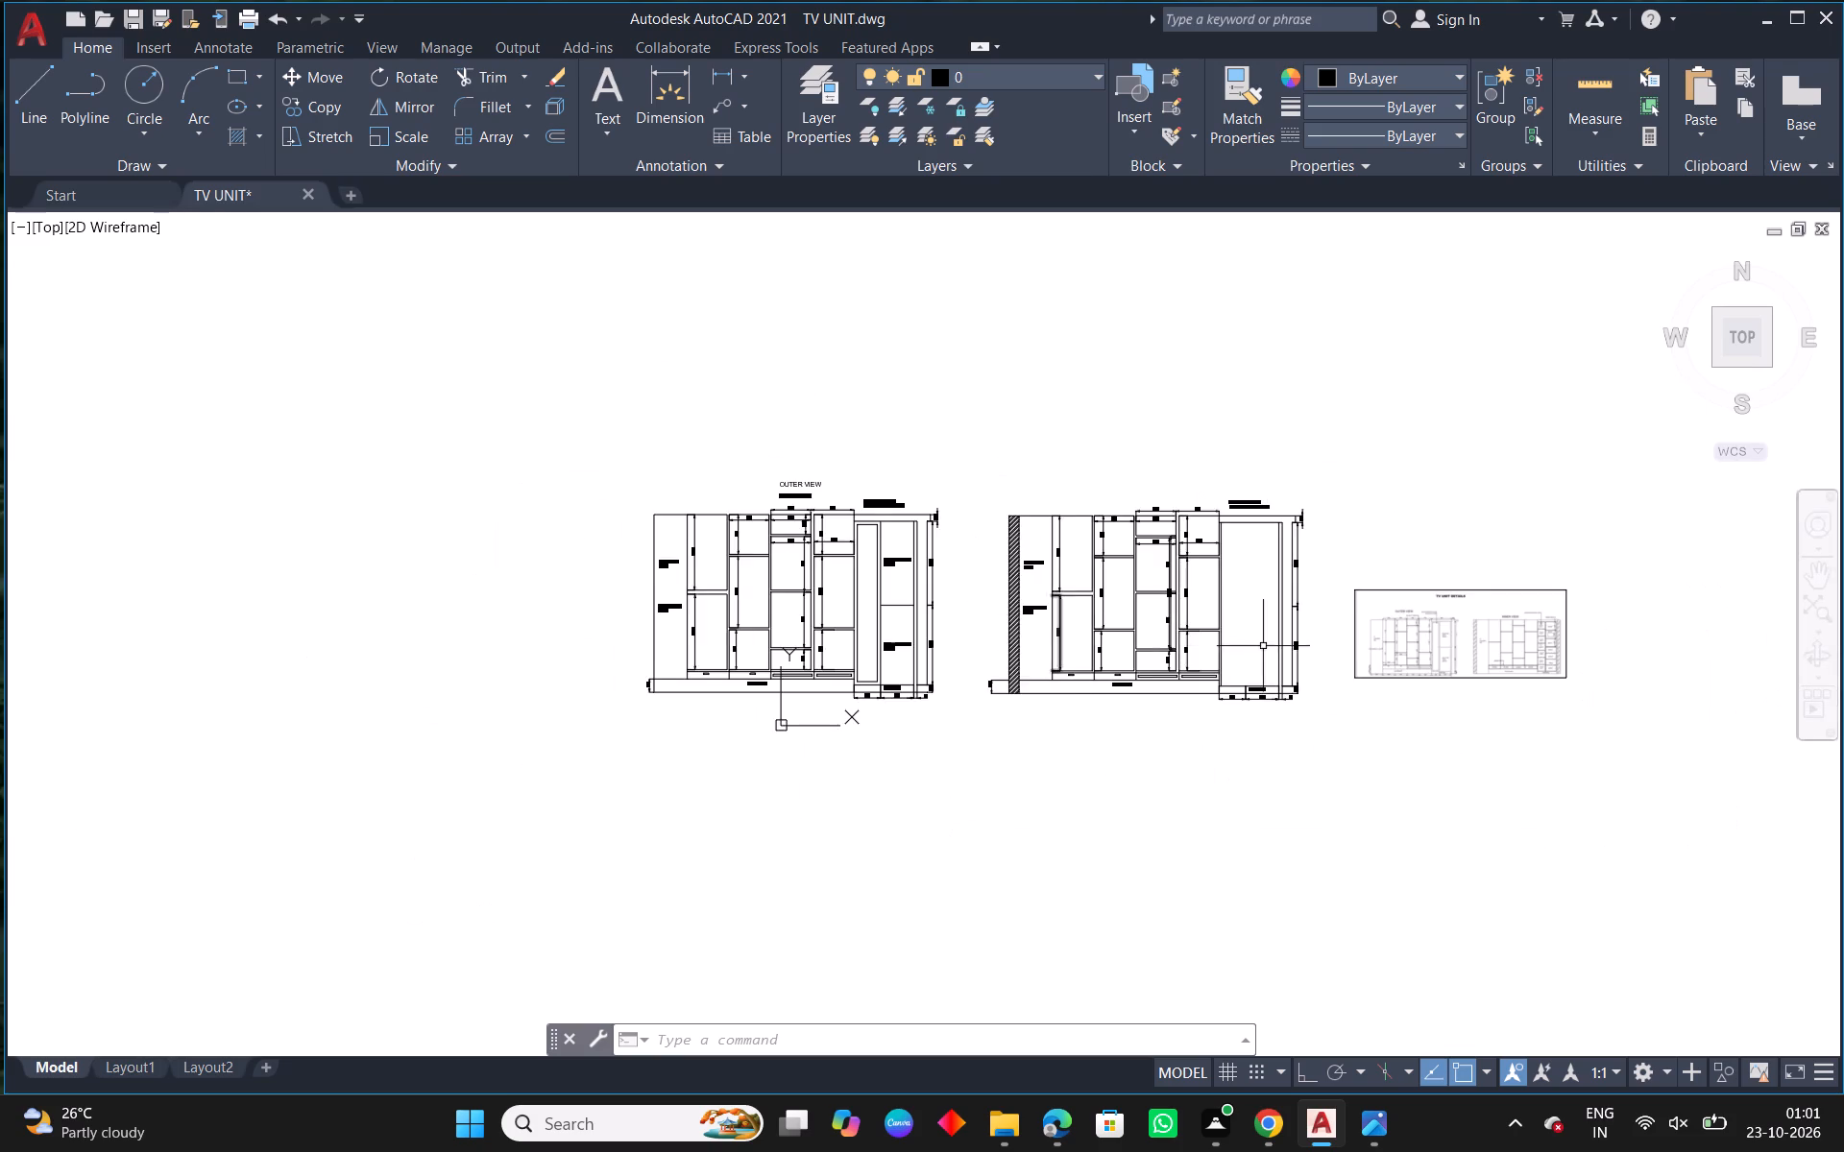
middle_drag(1265, 645, 978, 604)
scroll(1282, 606, up, 3)
scroll(1154, 583, up, 2)
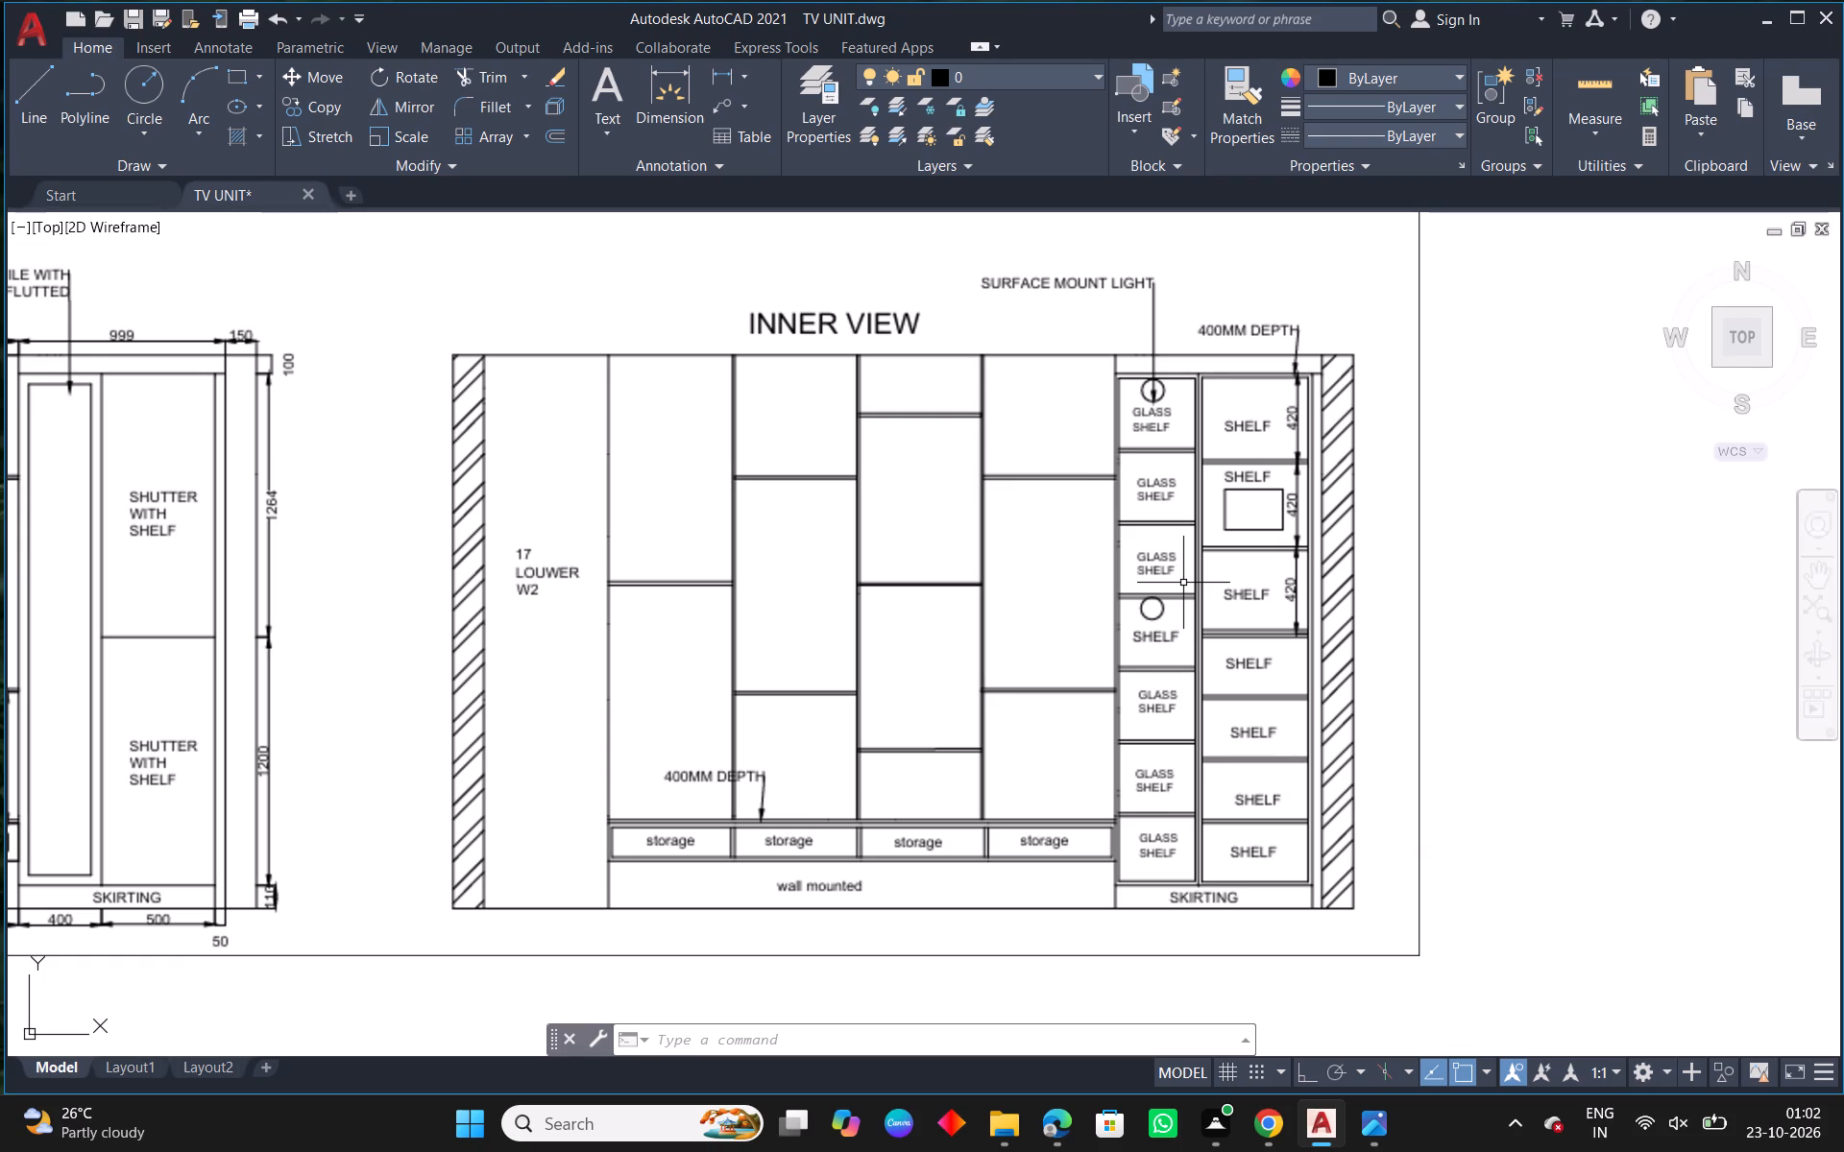
Dimension the width of the inner rectangle of the clear flutted shutter in the outer view, just below its top edge.
scroll(1205, 622, down, 4)
middle_drag(832, 639, 1089, 640)
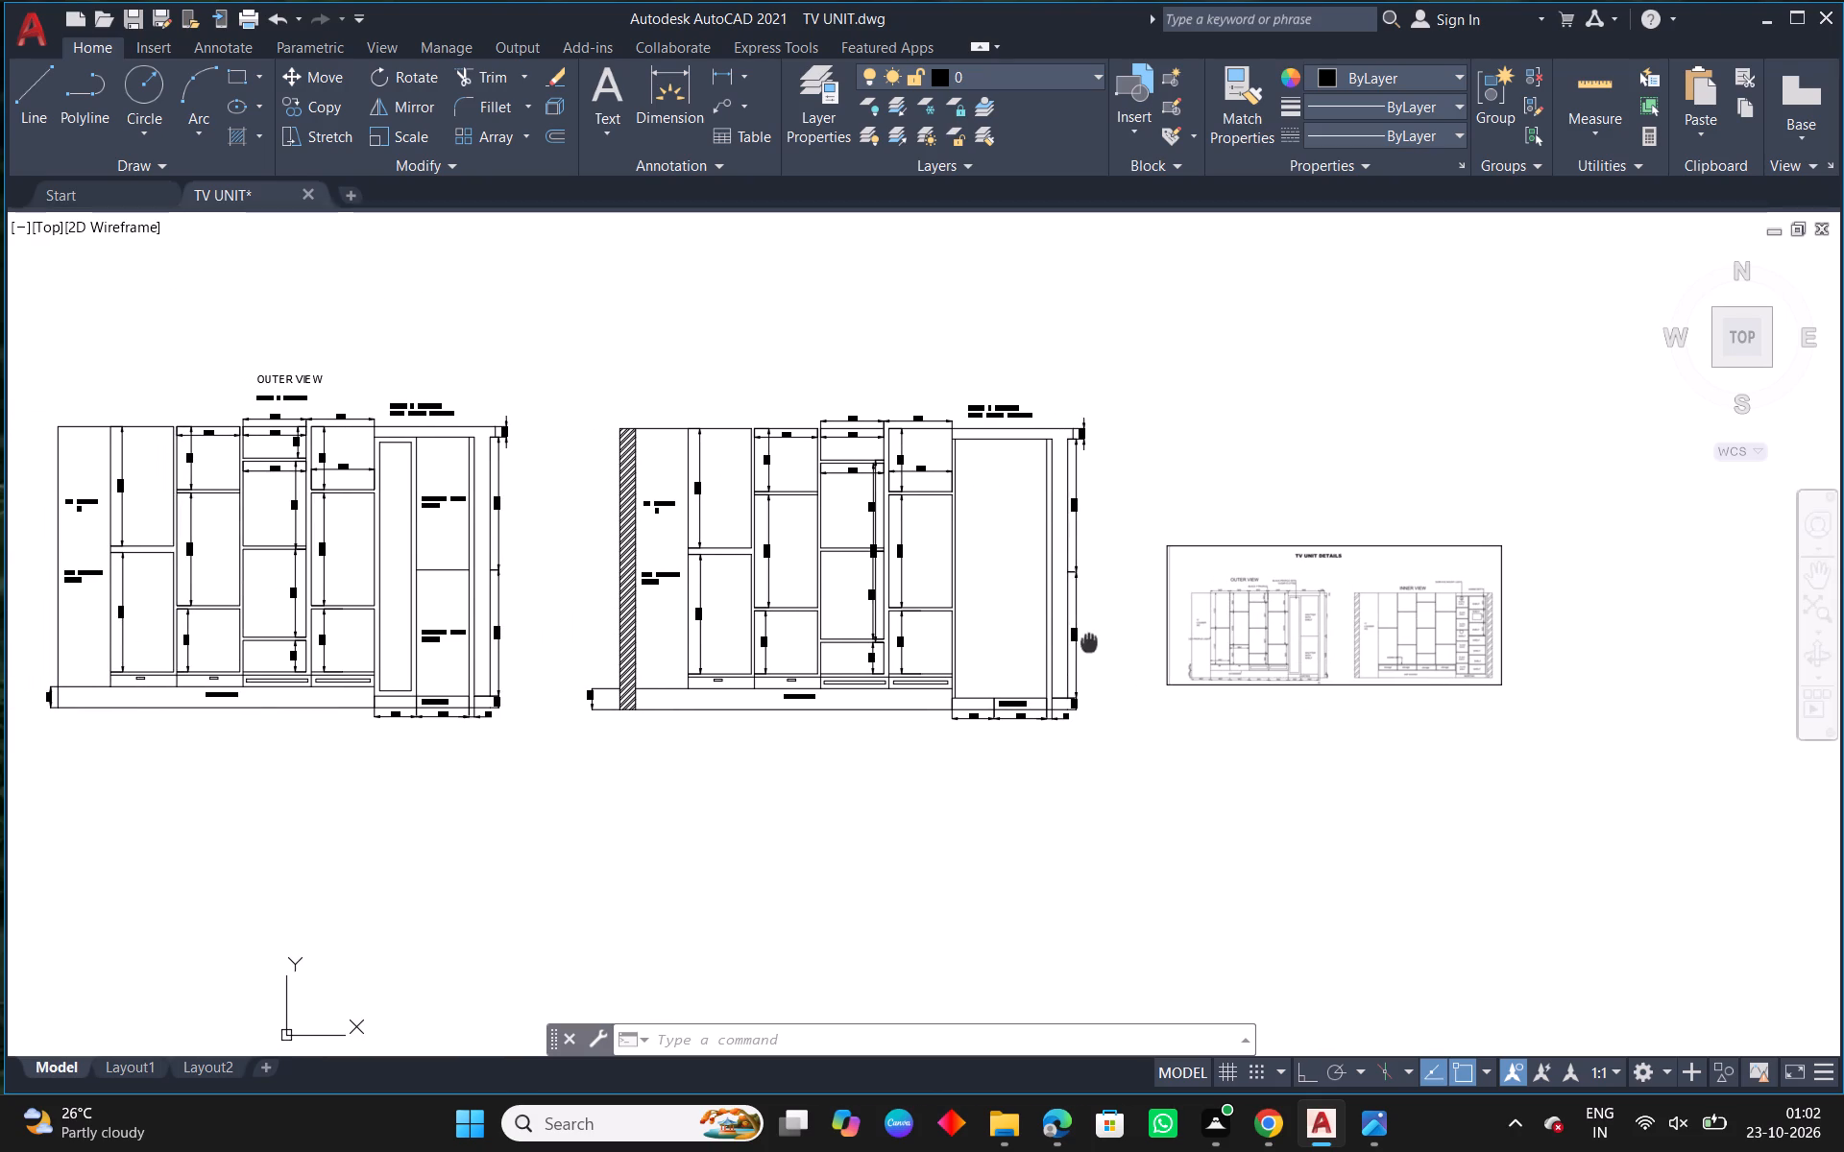
middle_drag(1089, 640, 1090, 640)
scroll(413, 445, up, 3)
middle_drag(465, 495, 568, 511)
scroll(474, 478, down, 2)
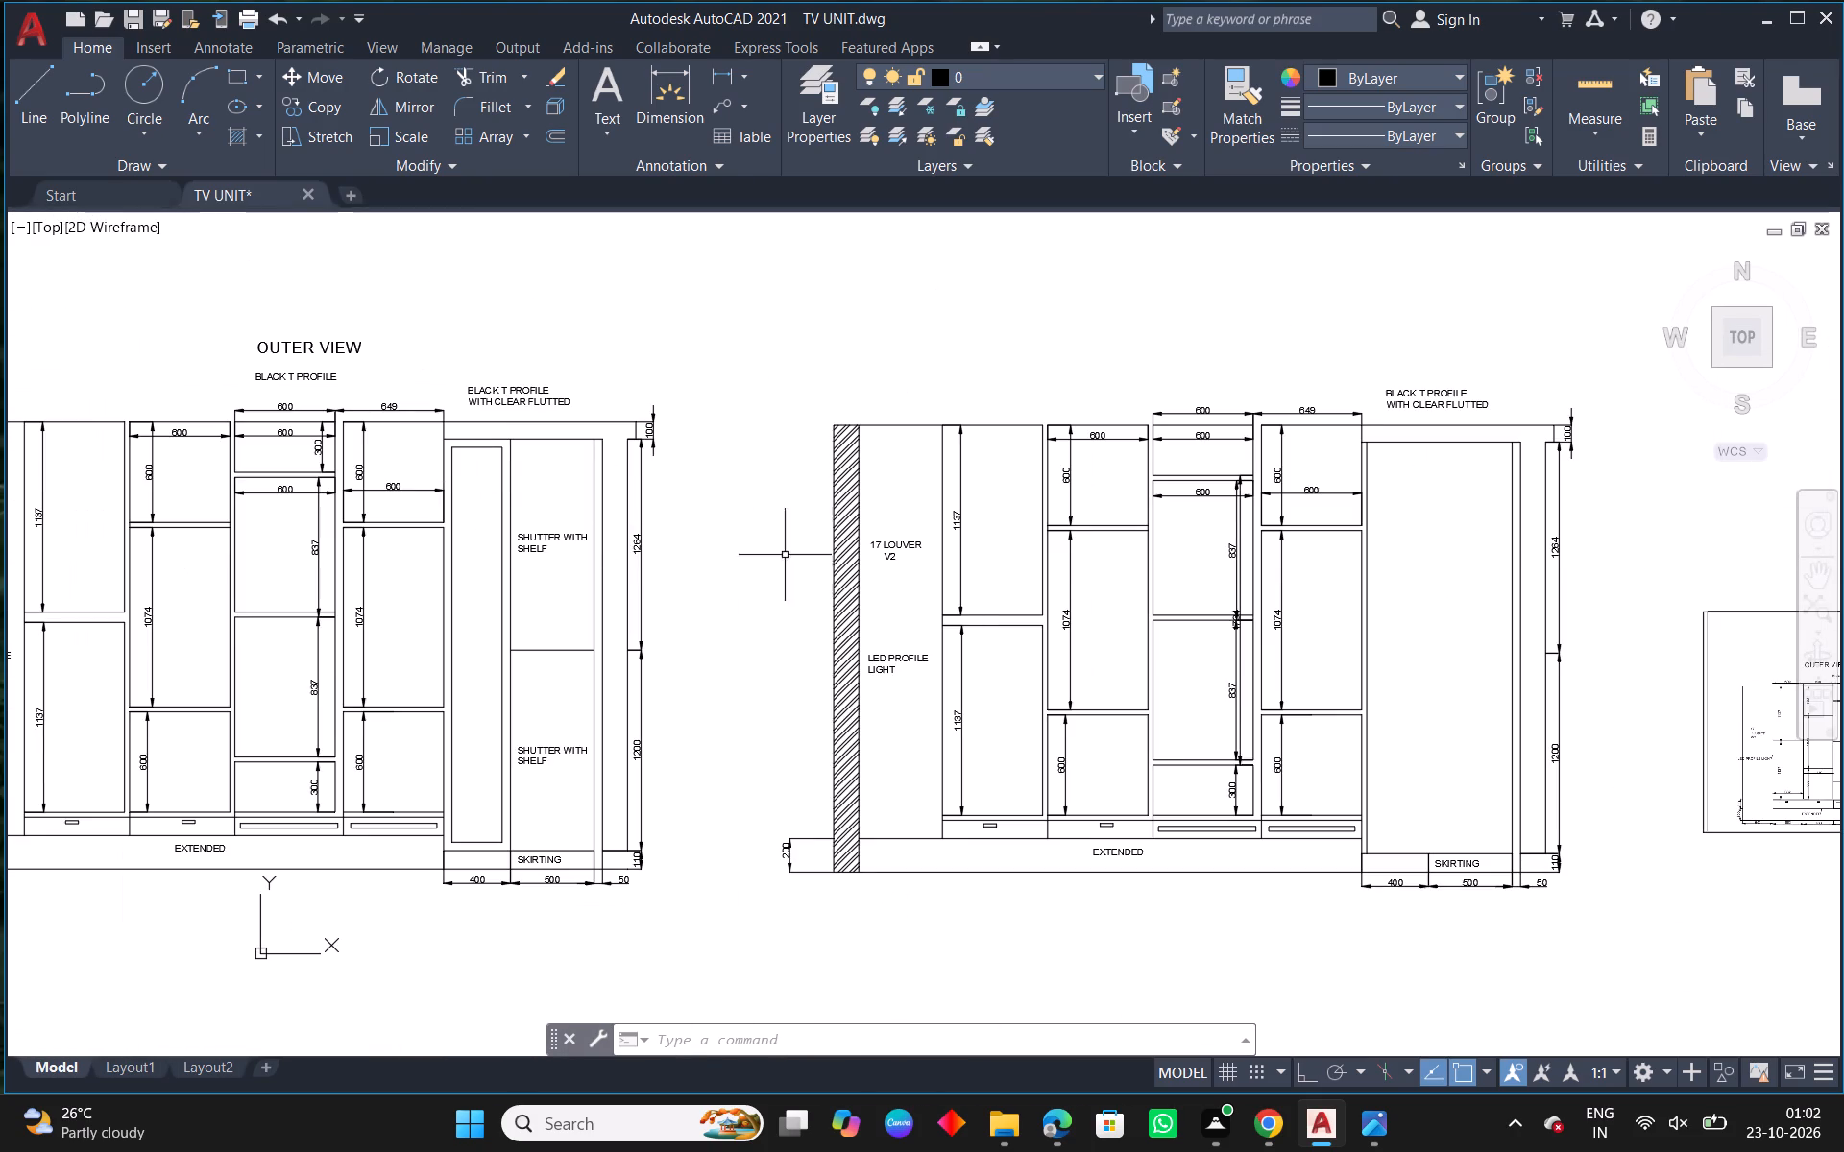
middle_drag(1018, 577, 944, 540)
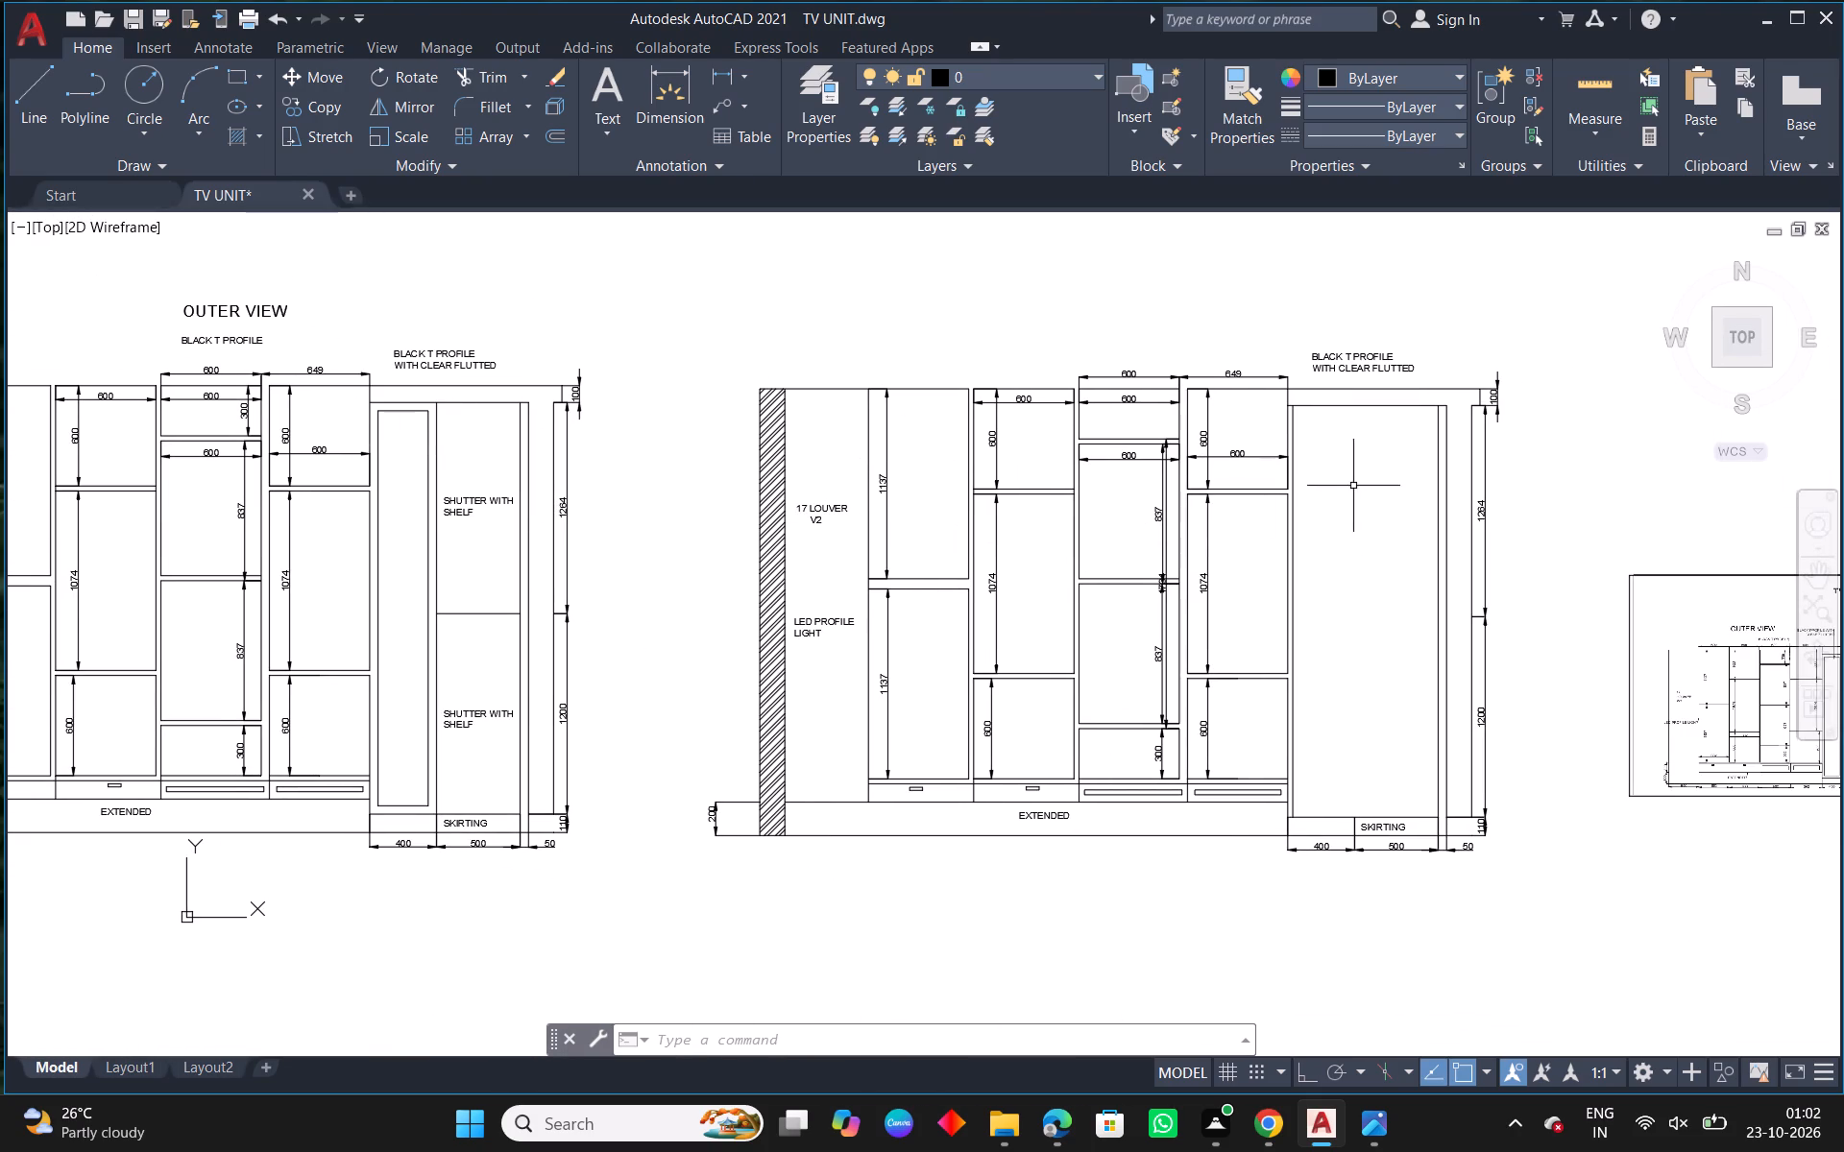
click(690, 91)
scroll(481, 402, up, 1)
middle_drag(421, 433, 560, 415)
scroll(470, 403, up, 1)
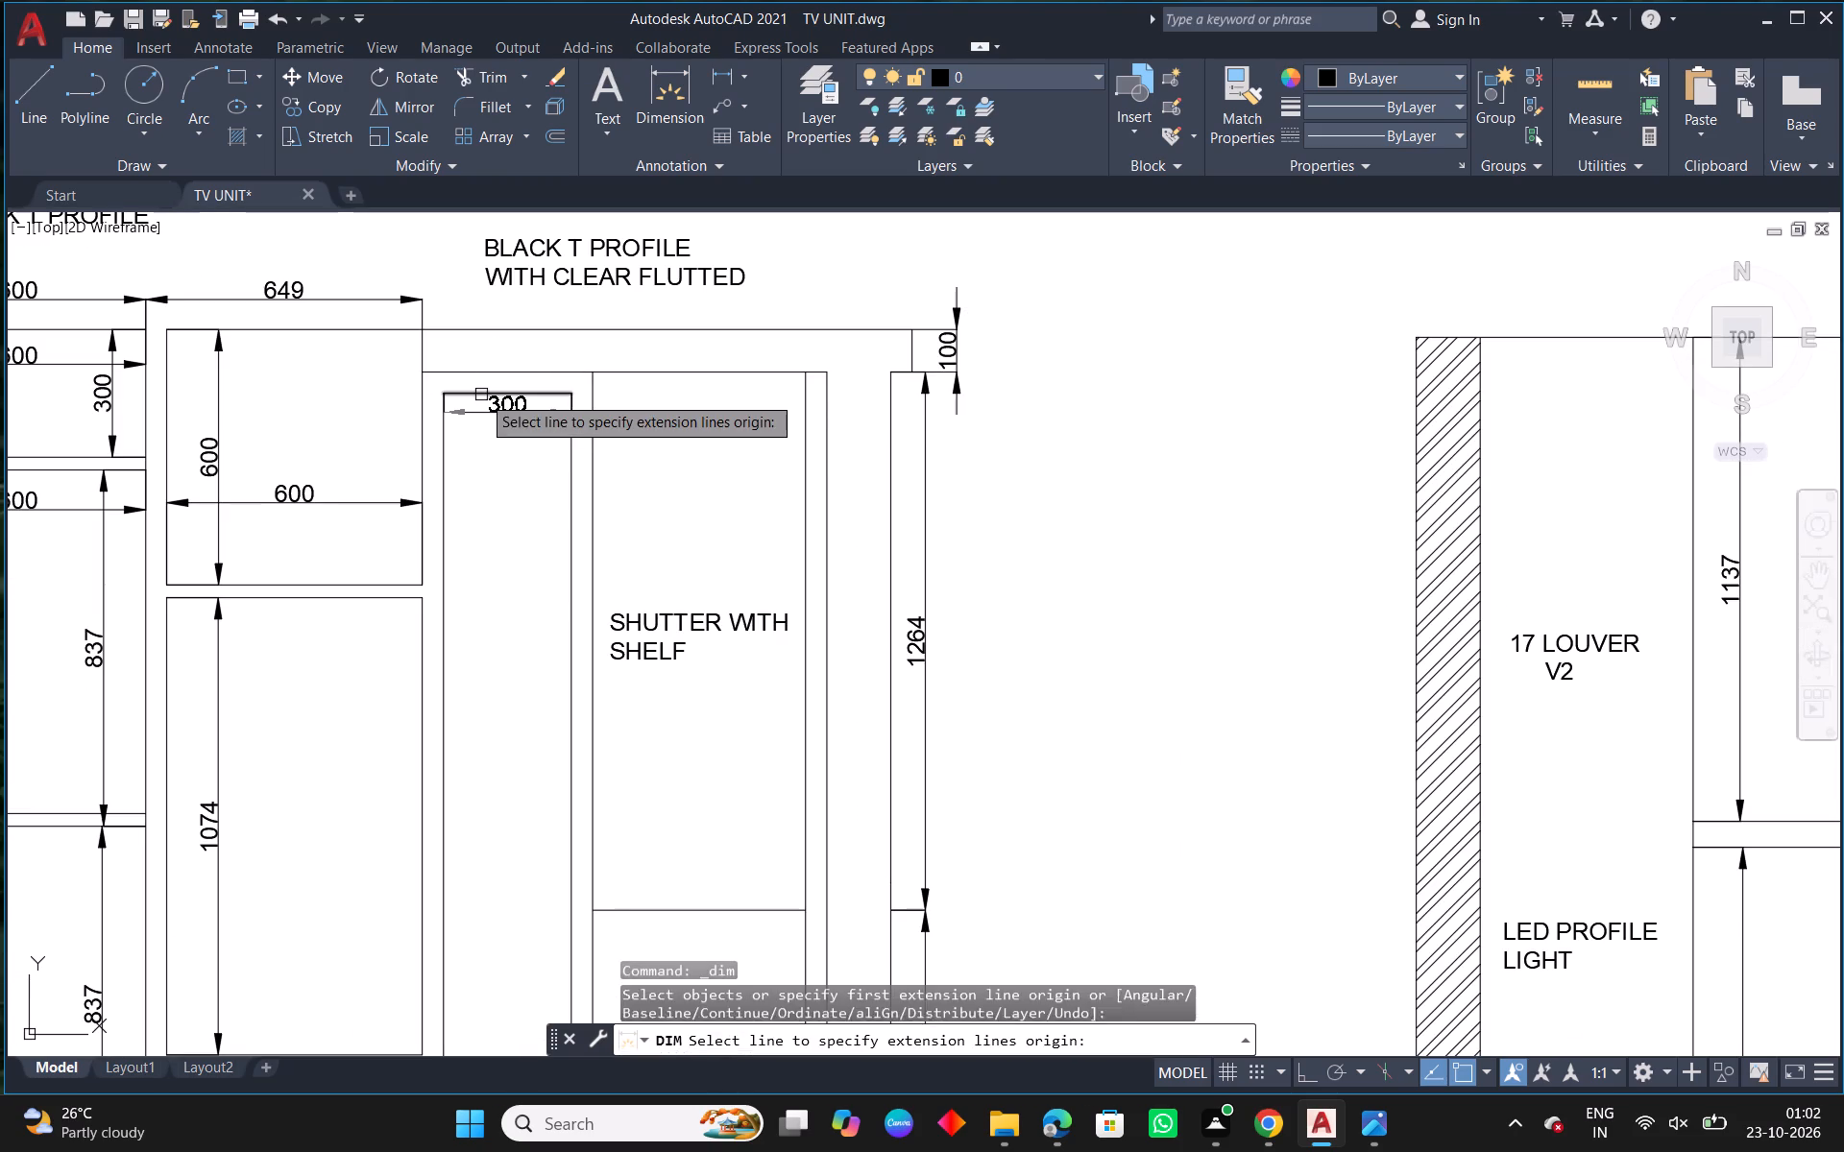
click(481, 395)
click(478, 443)
right_click(478, 443)
click(536, 447)
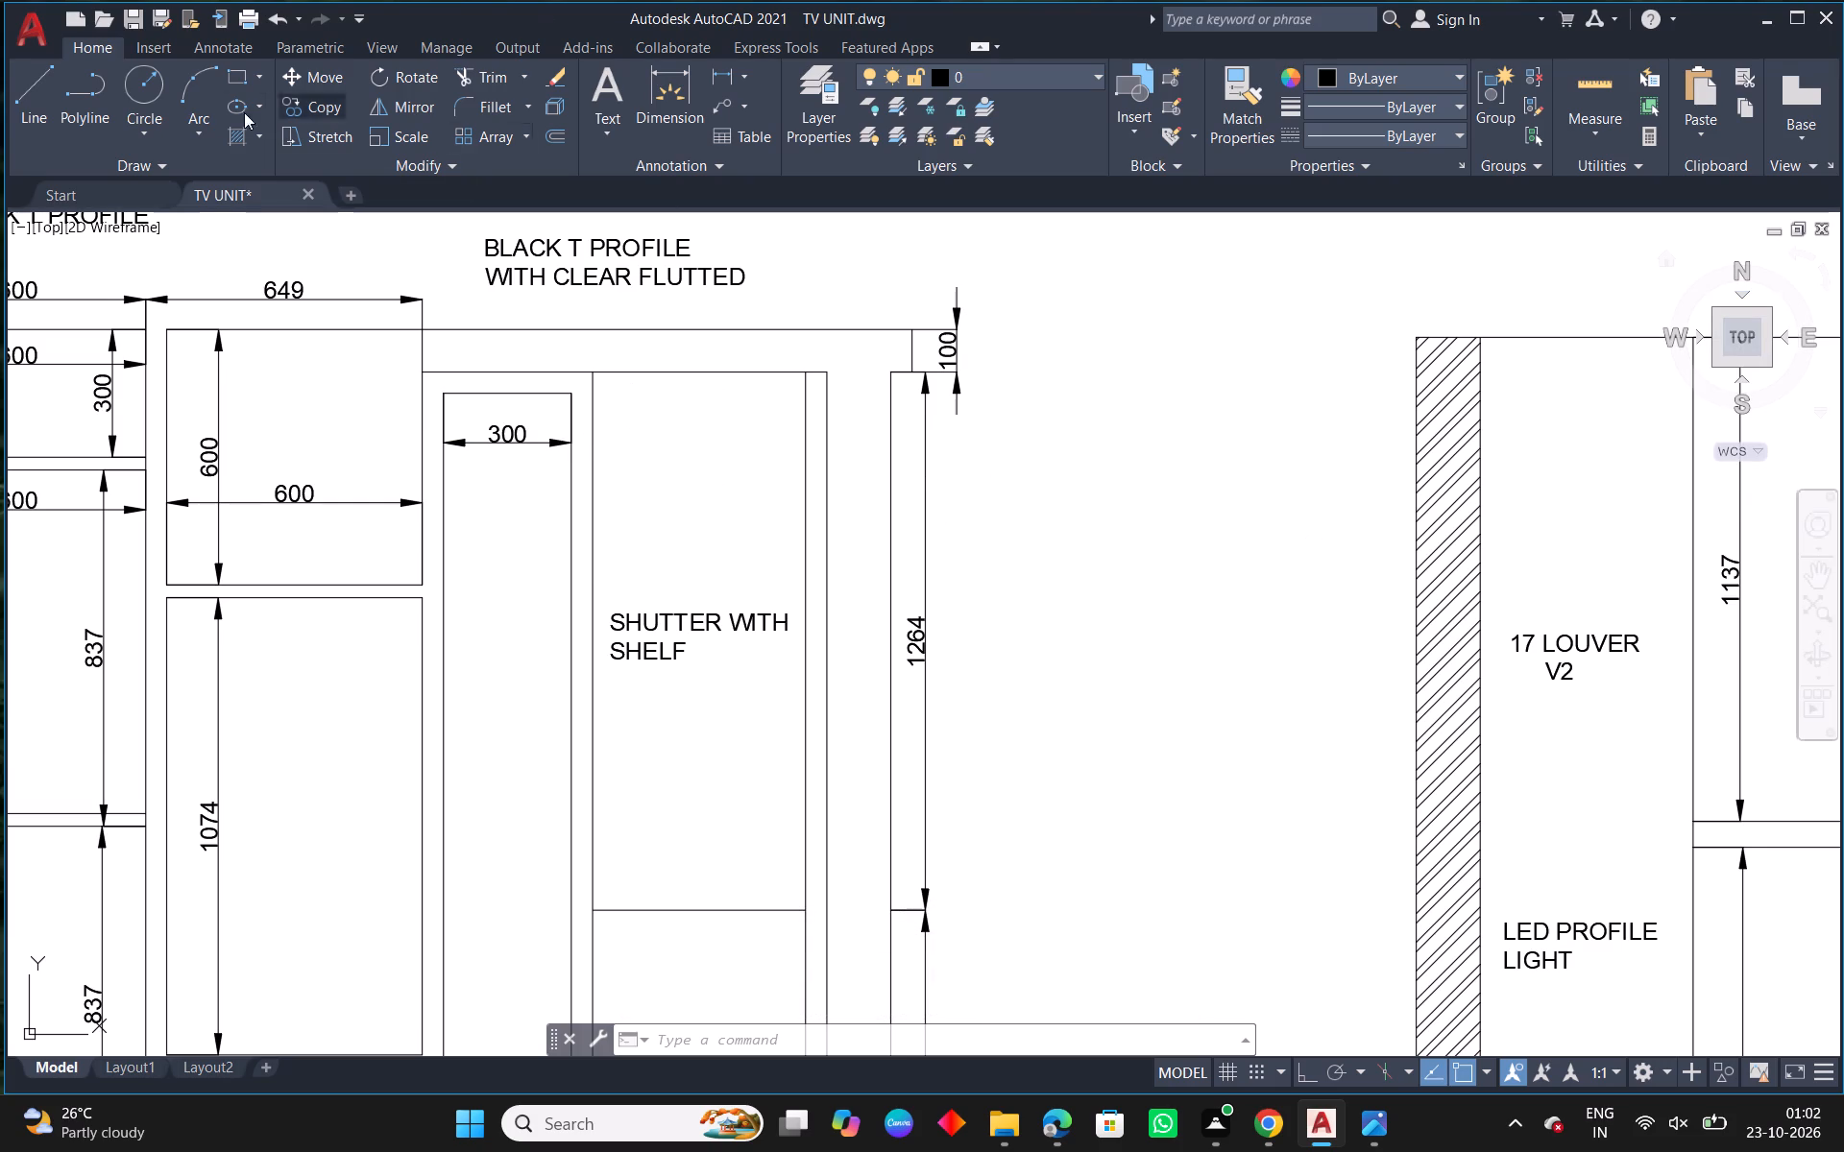
Dimension the full width of the flutted shutter bay in the outer view, from the cabinet's left edge to the solid shutters.
click(672, 98)
scroll(505, 369, up, 1)
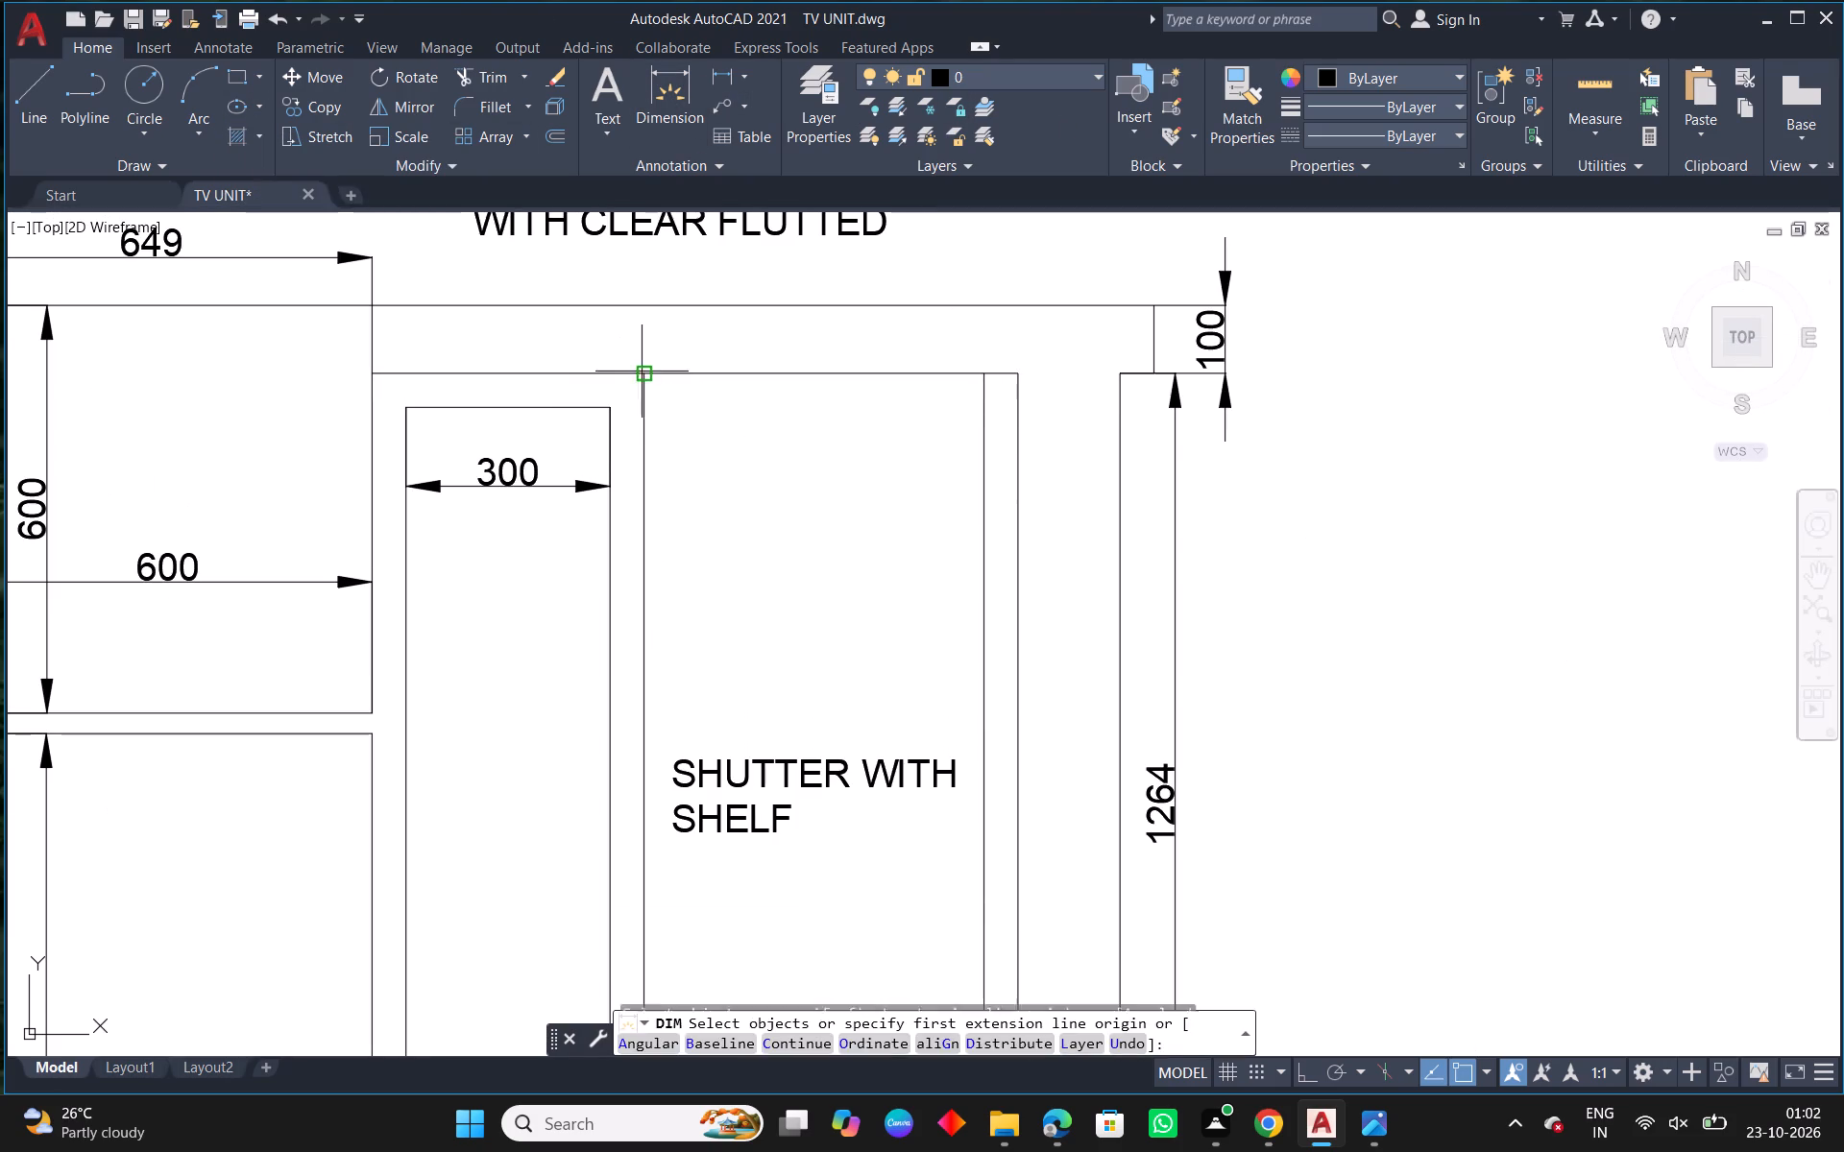
click(644, 372)
click(370, 376)
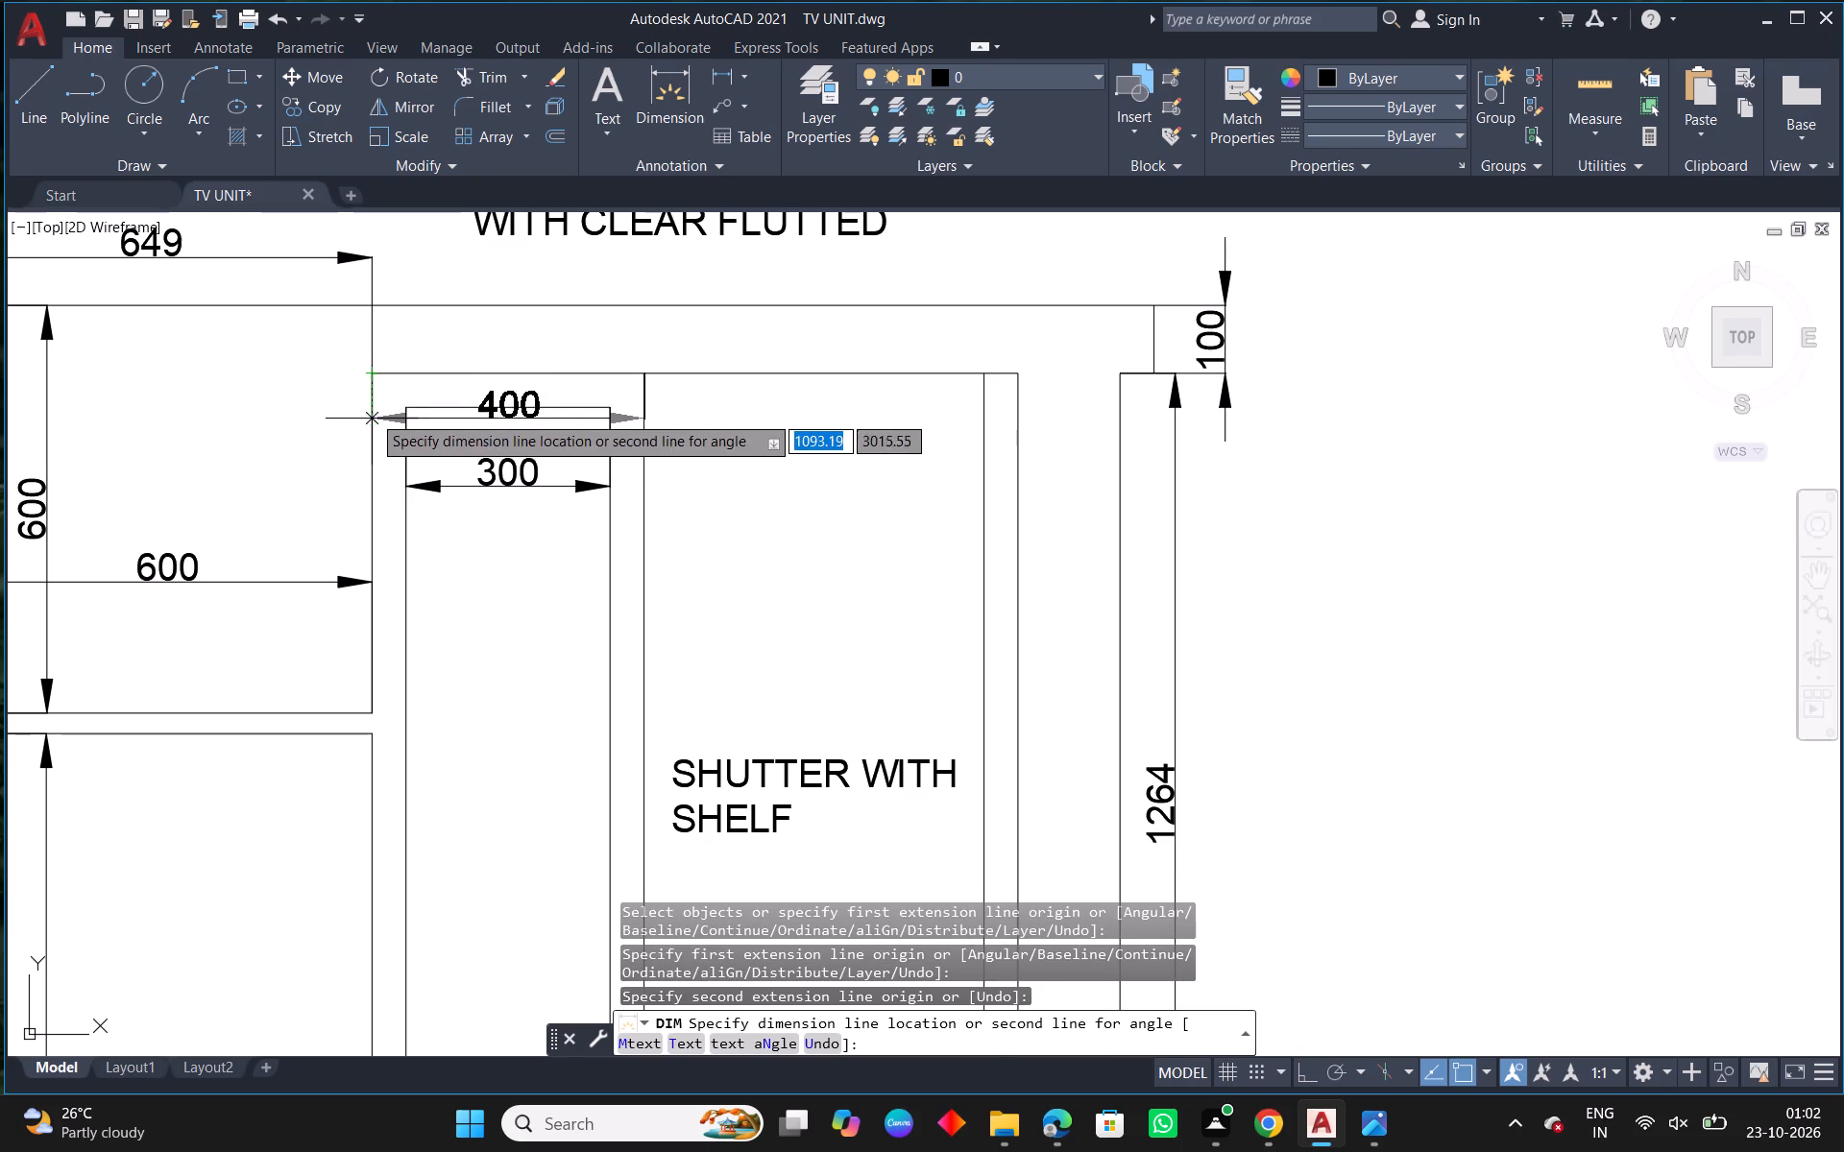
click(373, 403)
right_click(385, 400)
click(443, 407)
Offset the inner line of the tall cabinet's left side panel 400 mm into the cabinet on the inner elevation.
scroll(772, 524, down, 2)
middle_drag(1293, 553, 868, 465)
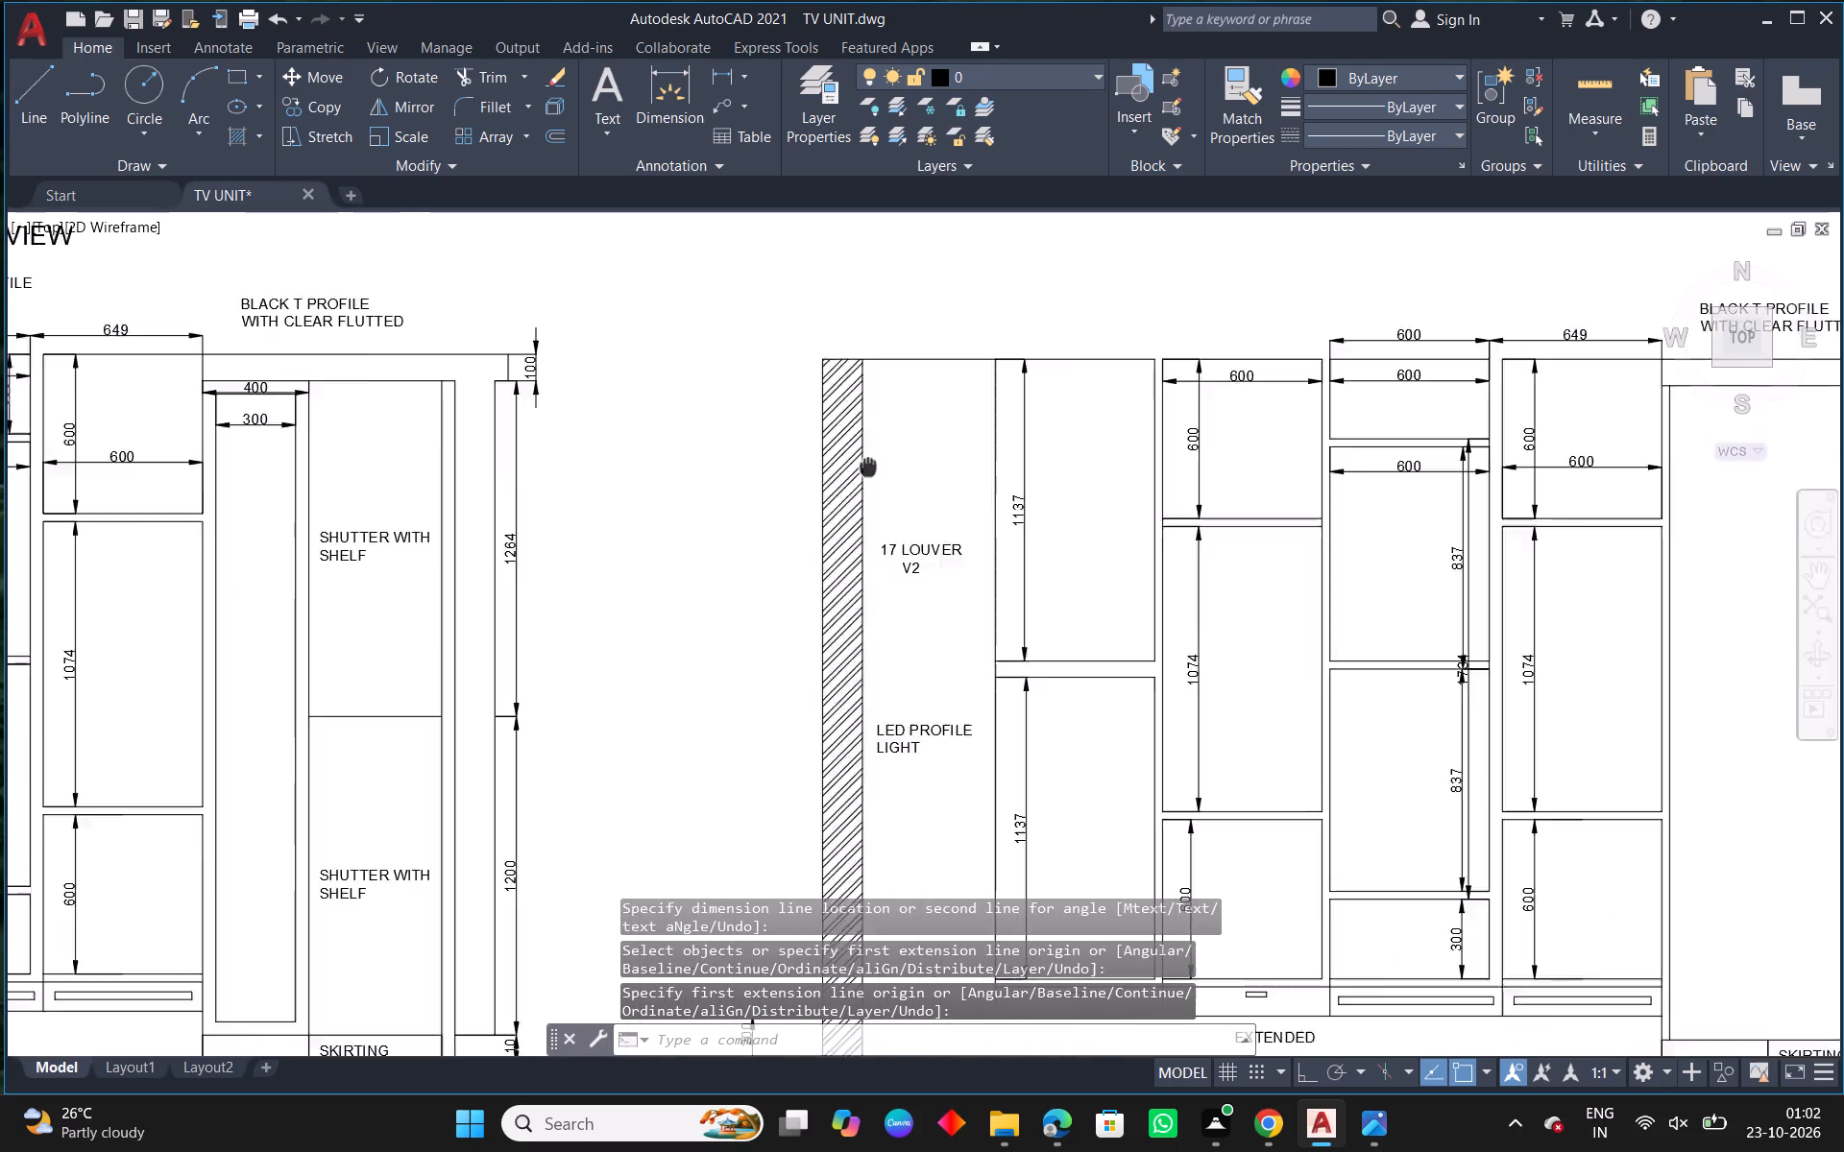
middle_drag(868, 465, 671, 461)
middle_drag(1517, 468, 944, 360)
scroll(919, 343, up, 1)
middle_drag(996, 417, 1149, 444)
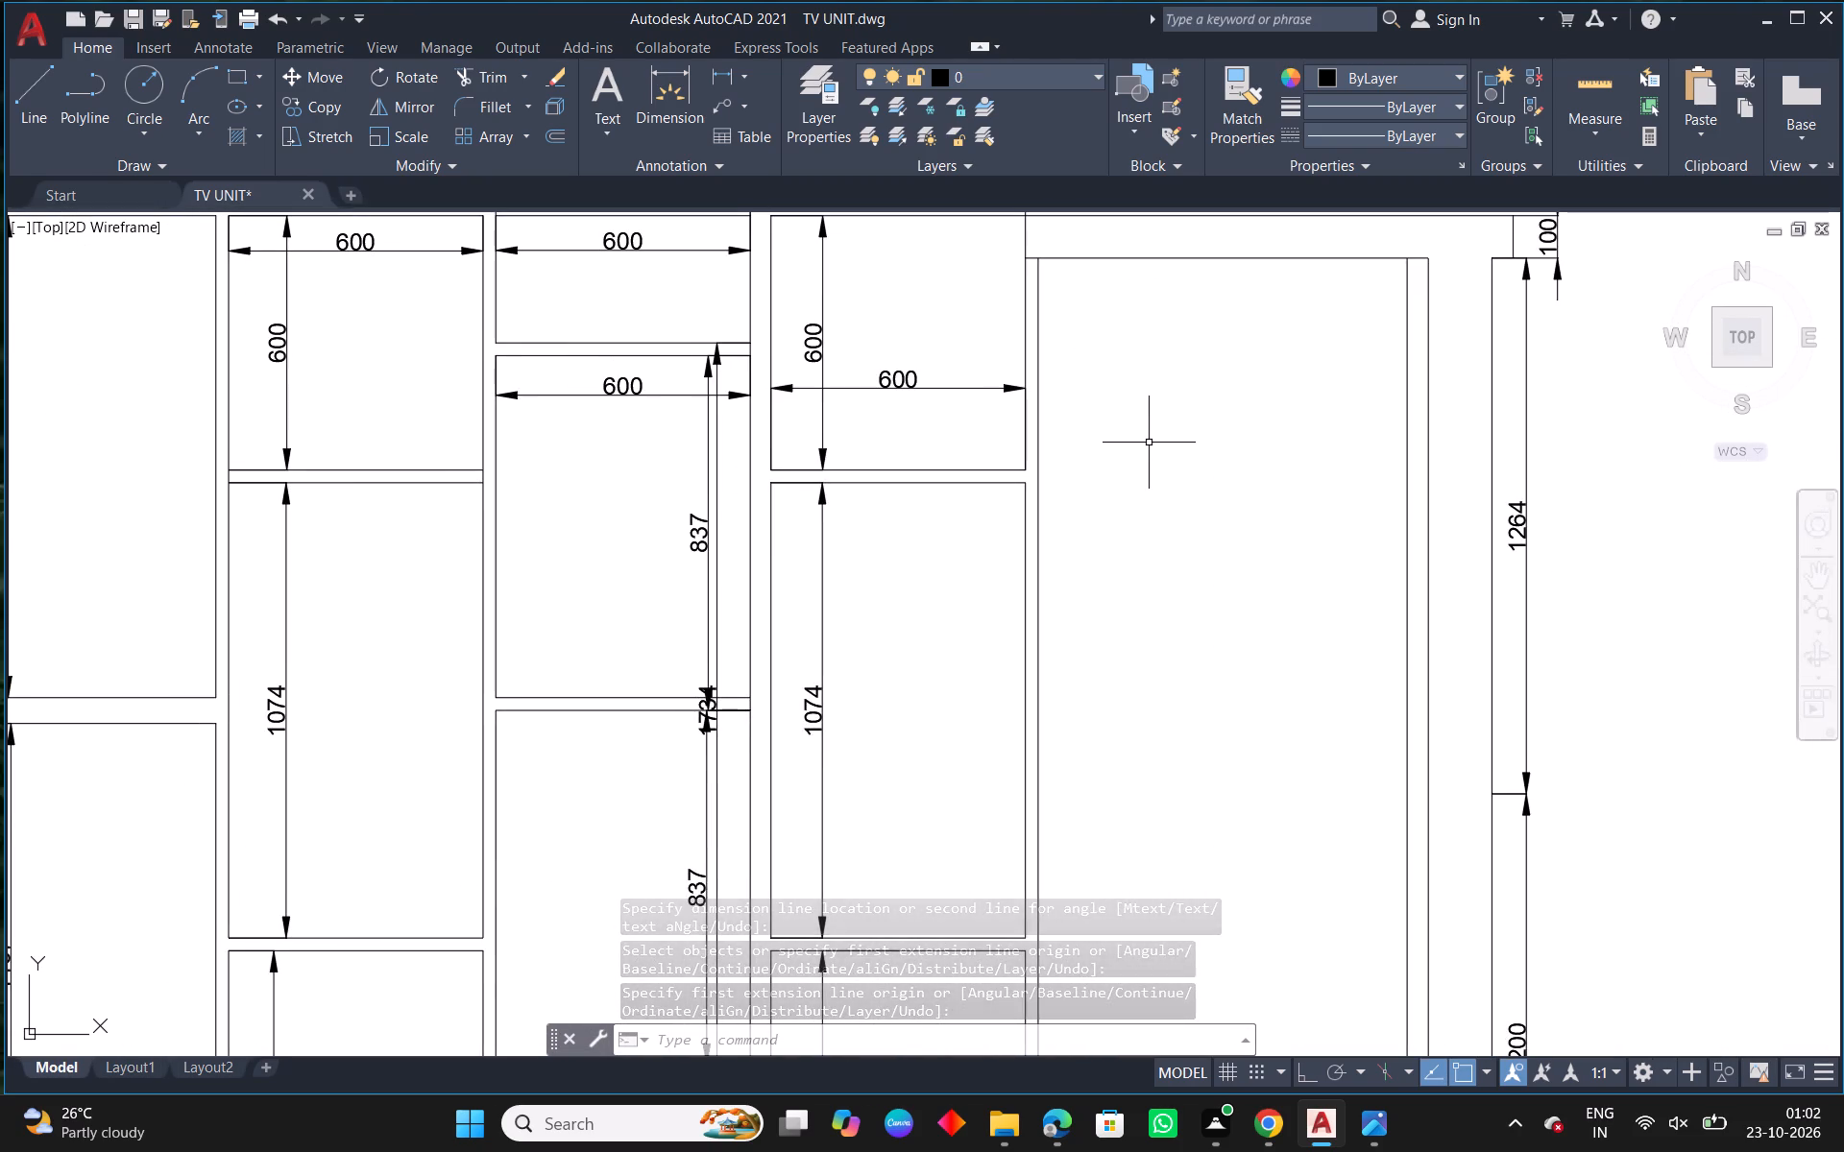
scroll(1021, 447, down, 3)
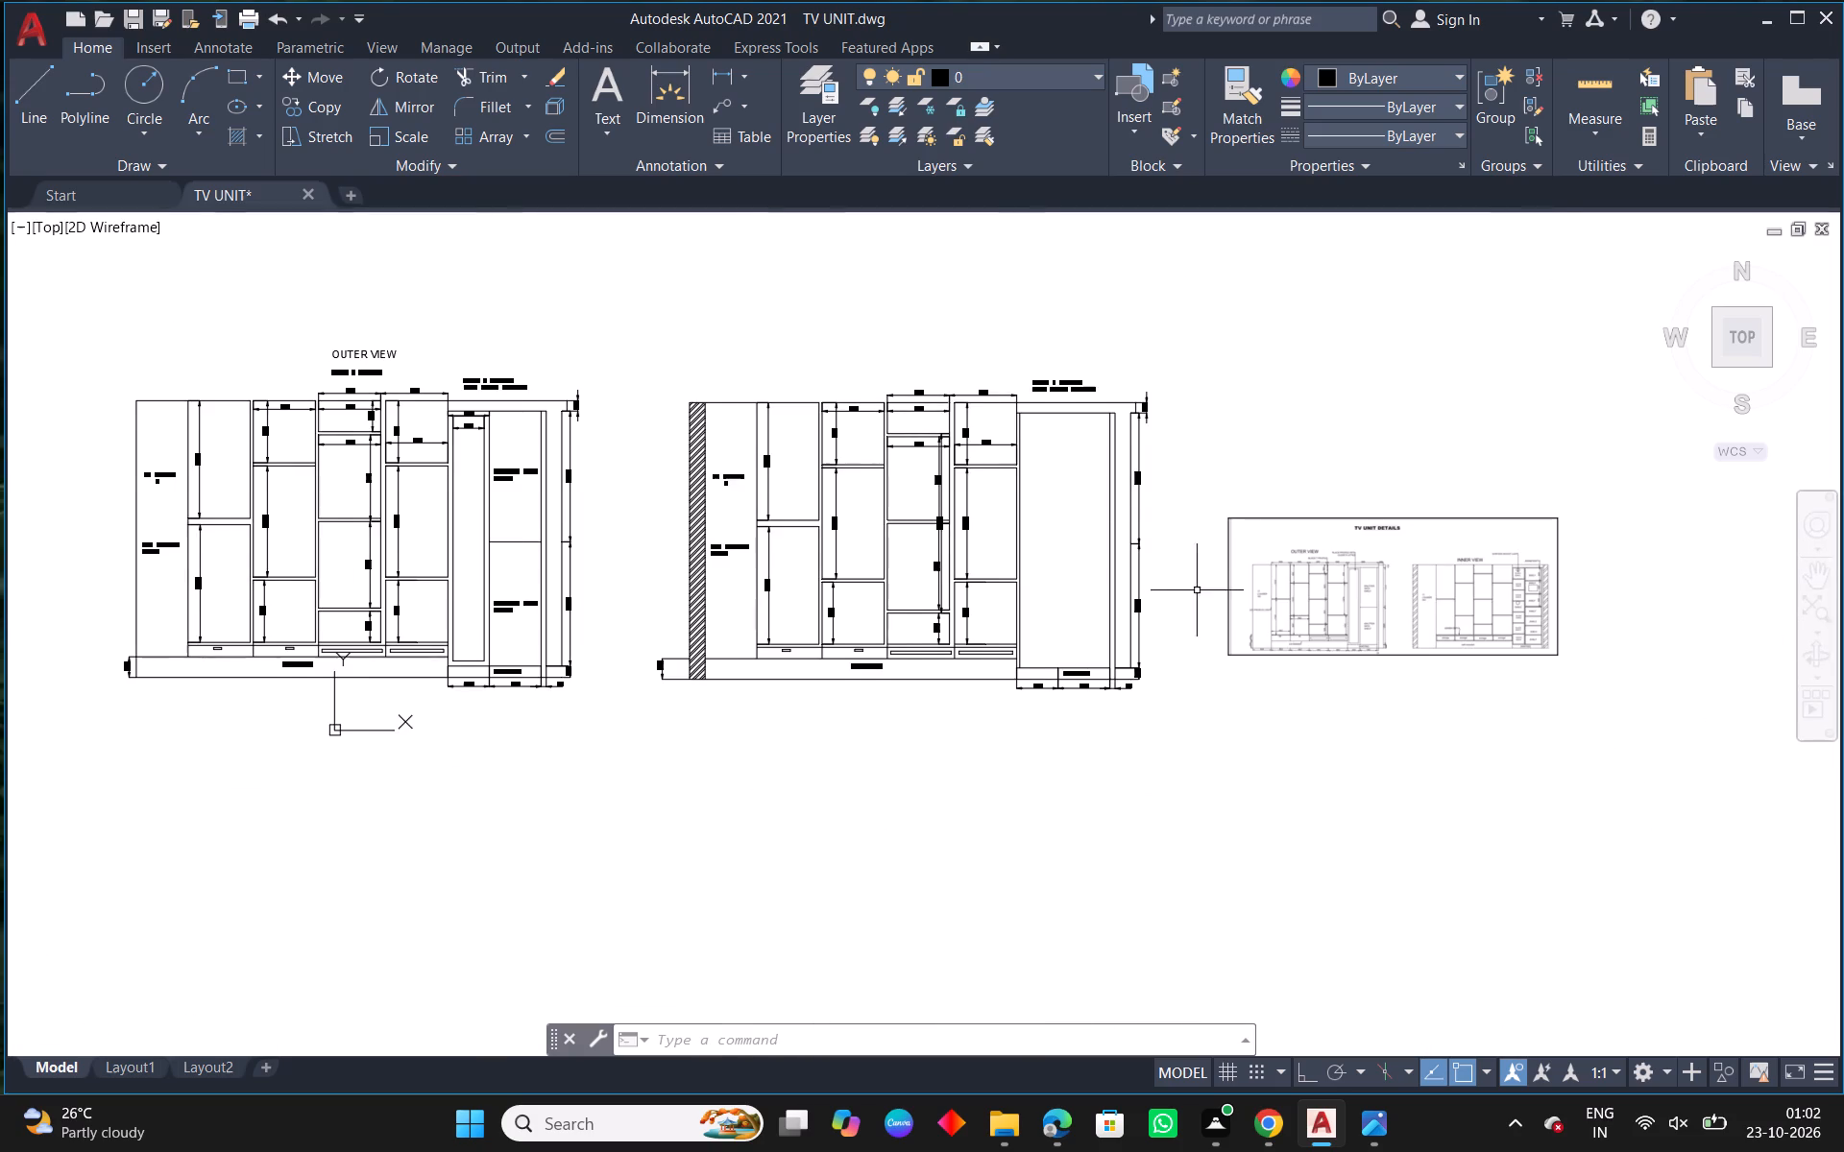
middle_drag(1185, 589, 1180, 536)
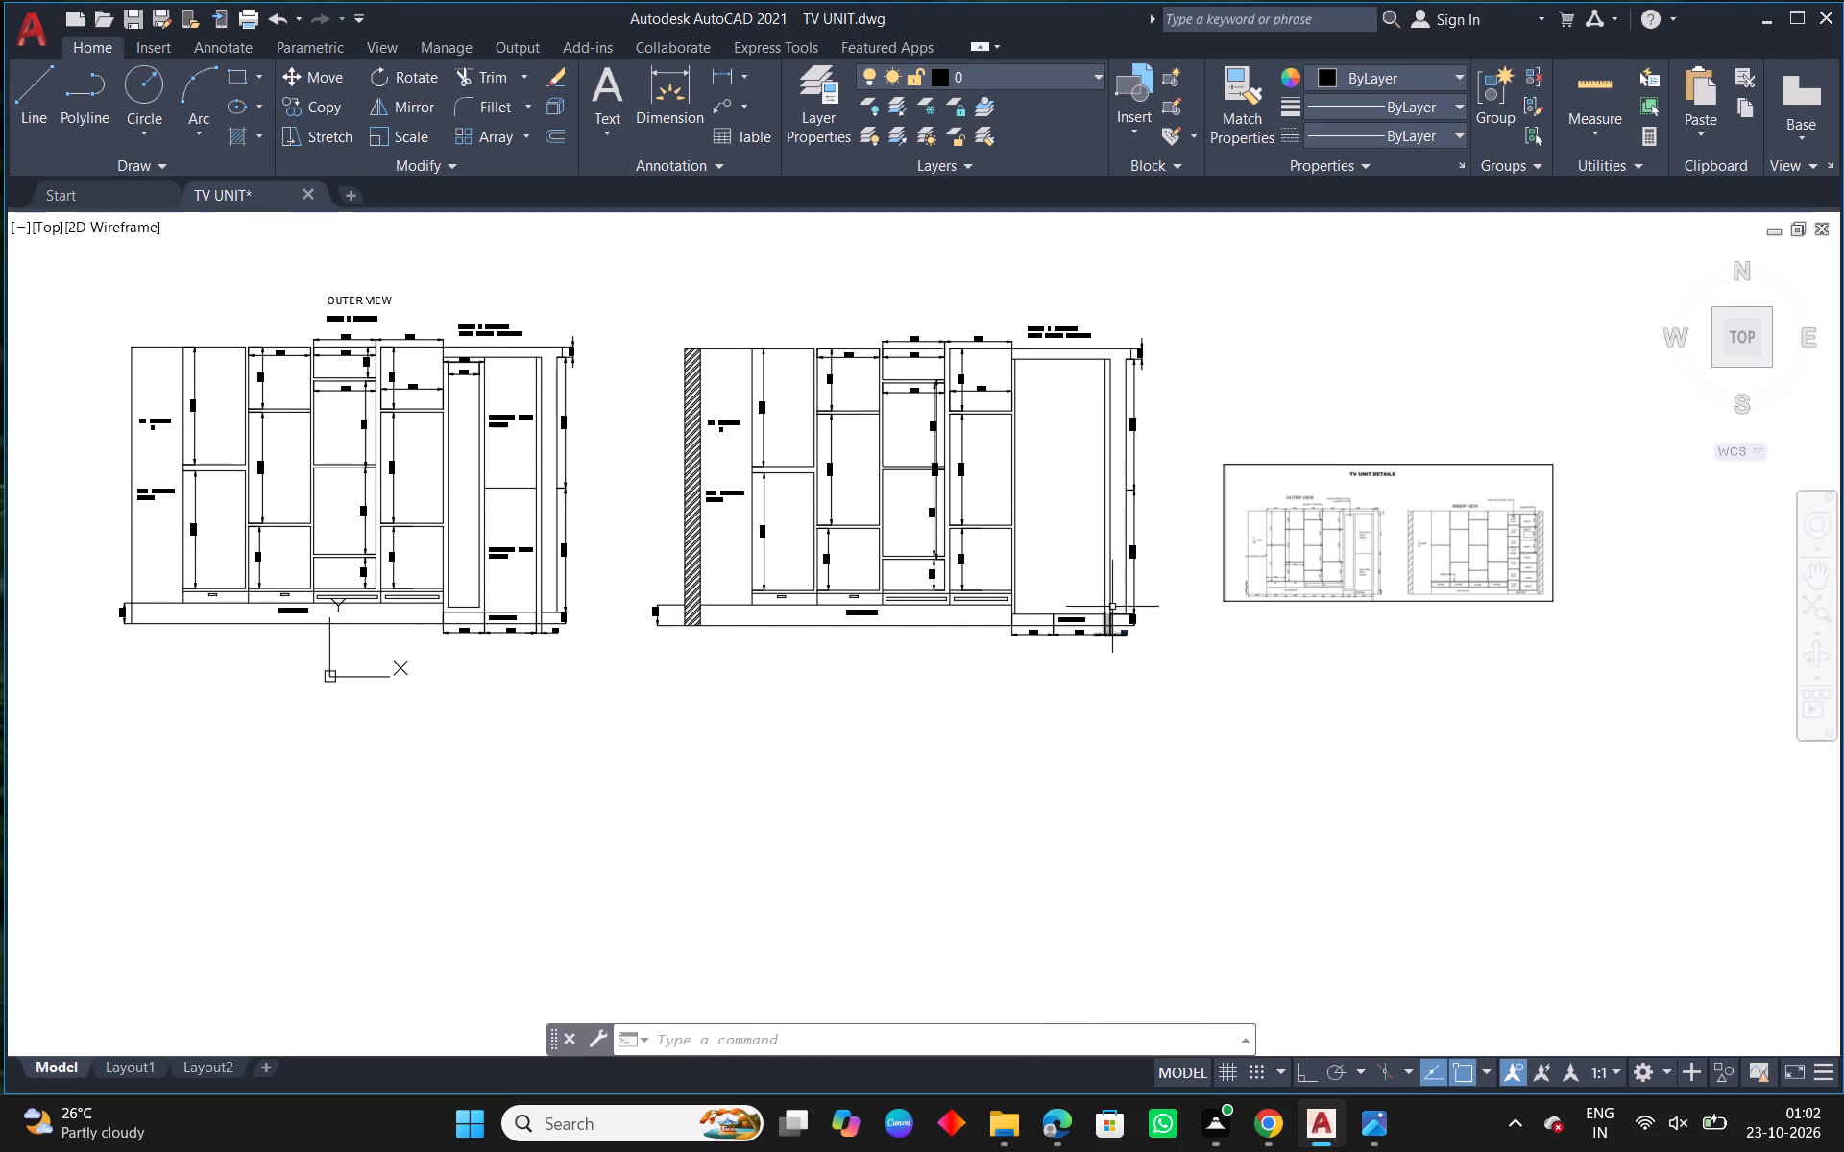
scroll(883, 417, up, 1)
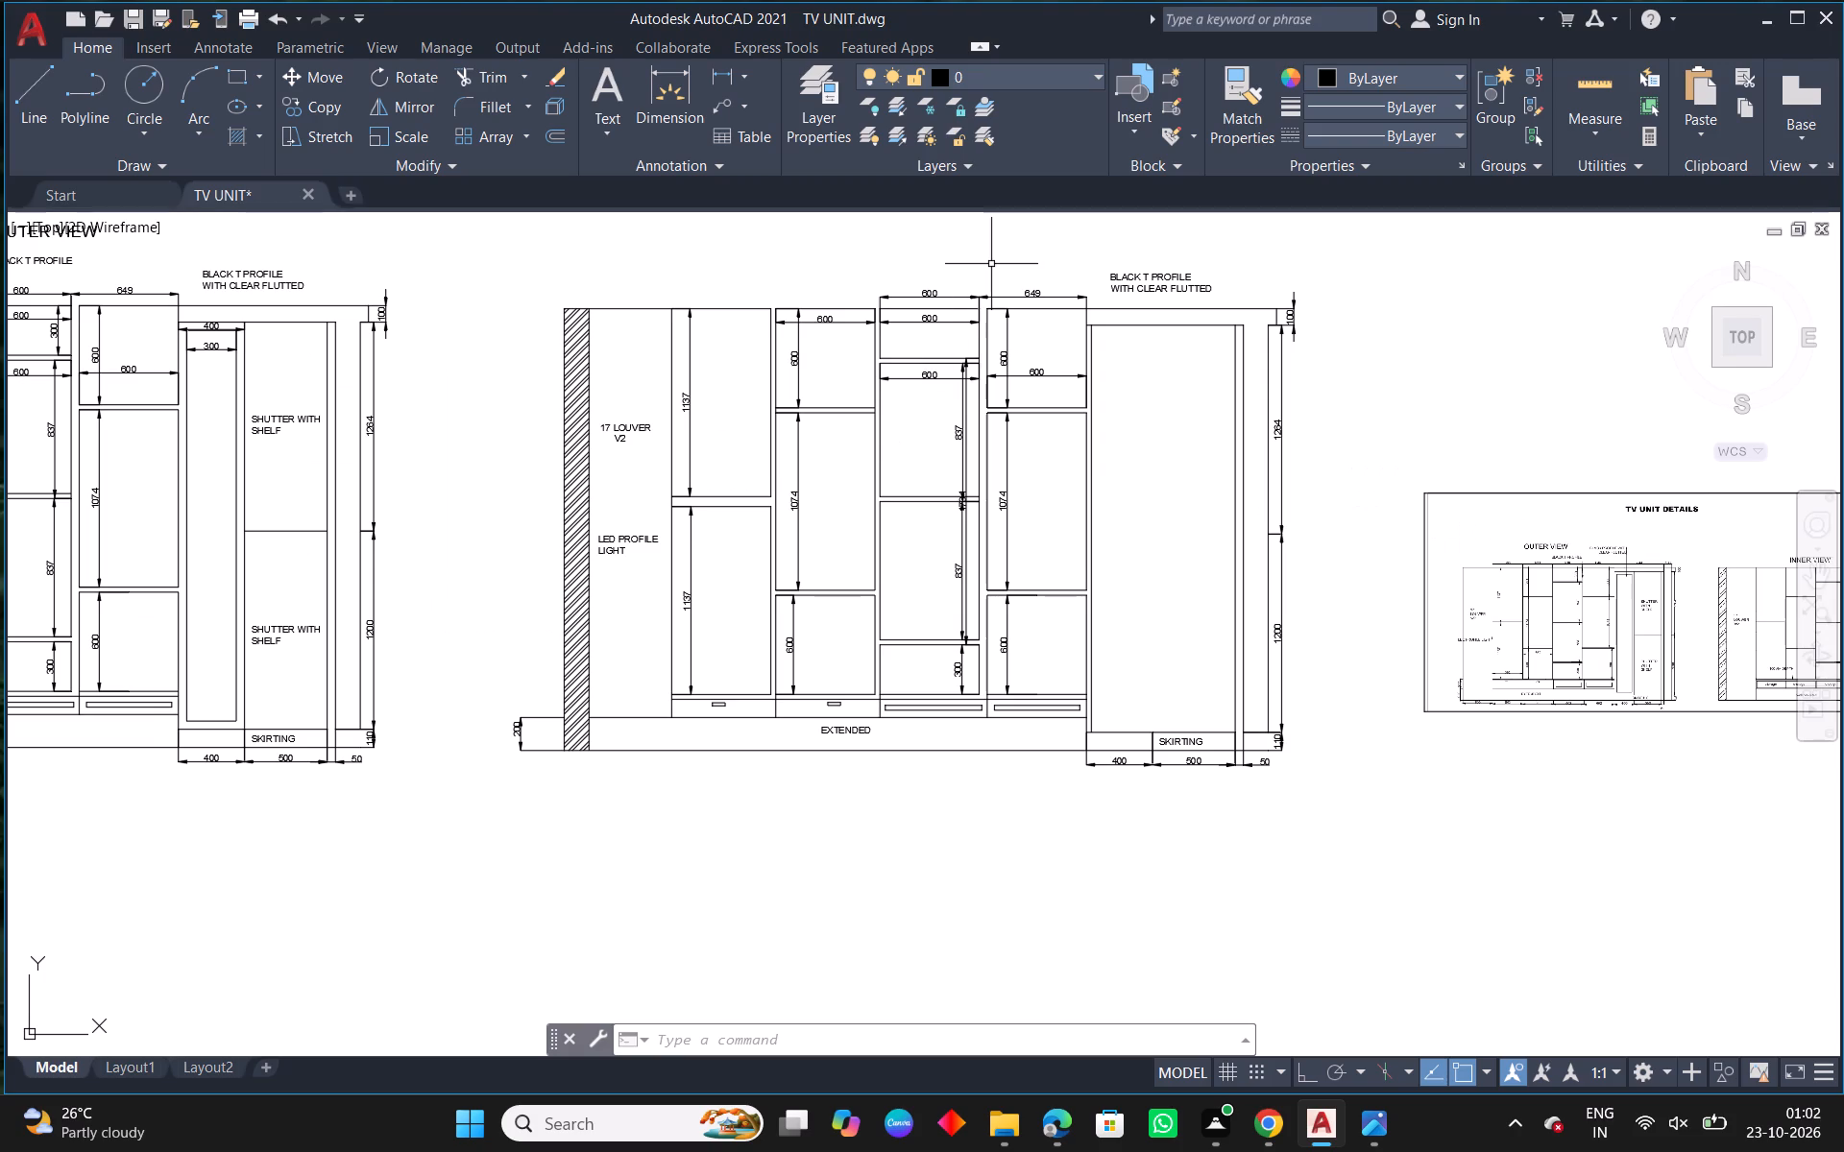
text(O 400)
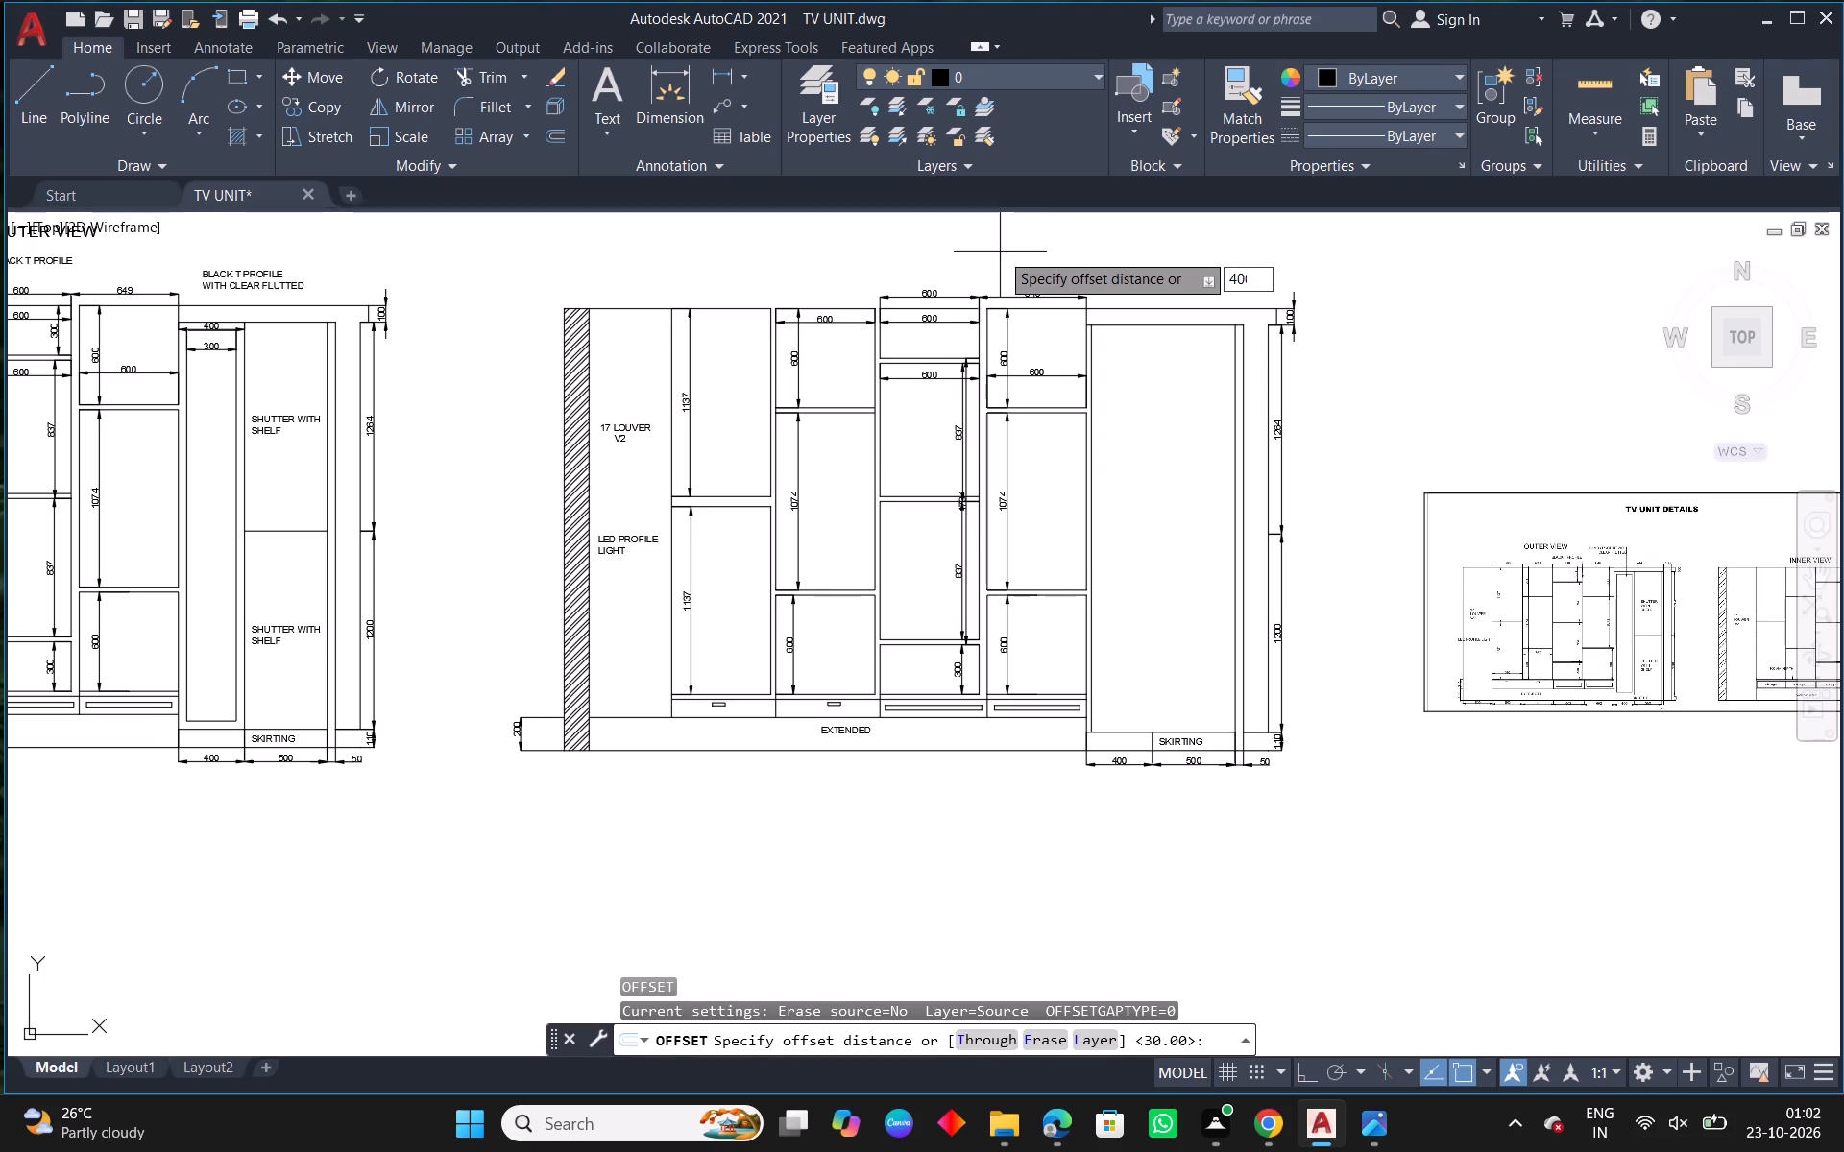
key(Return)
scroll(1075, 333, up, 1)
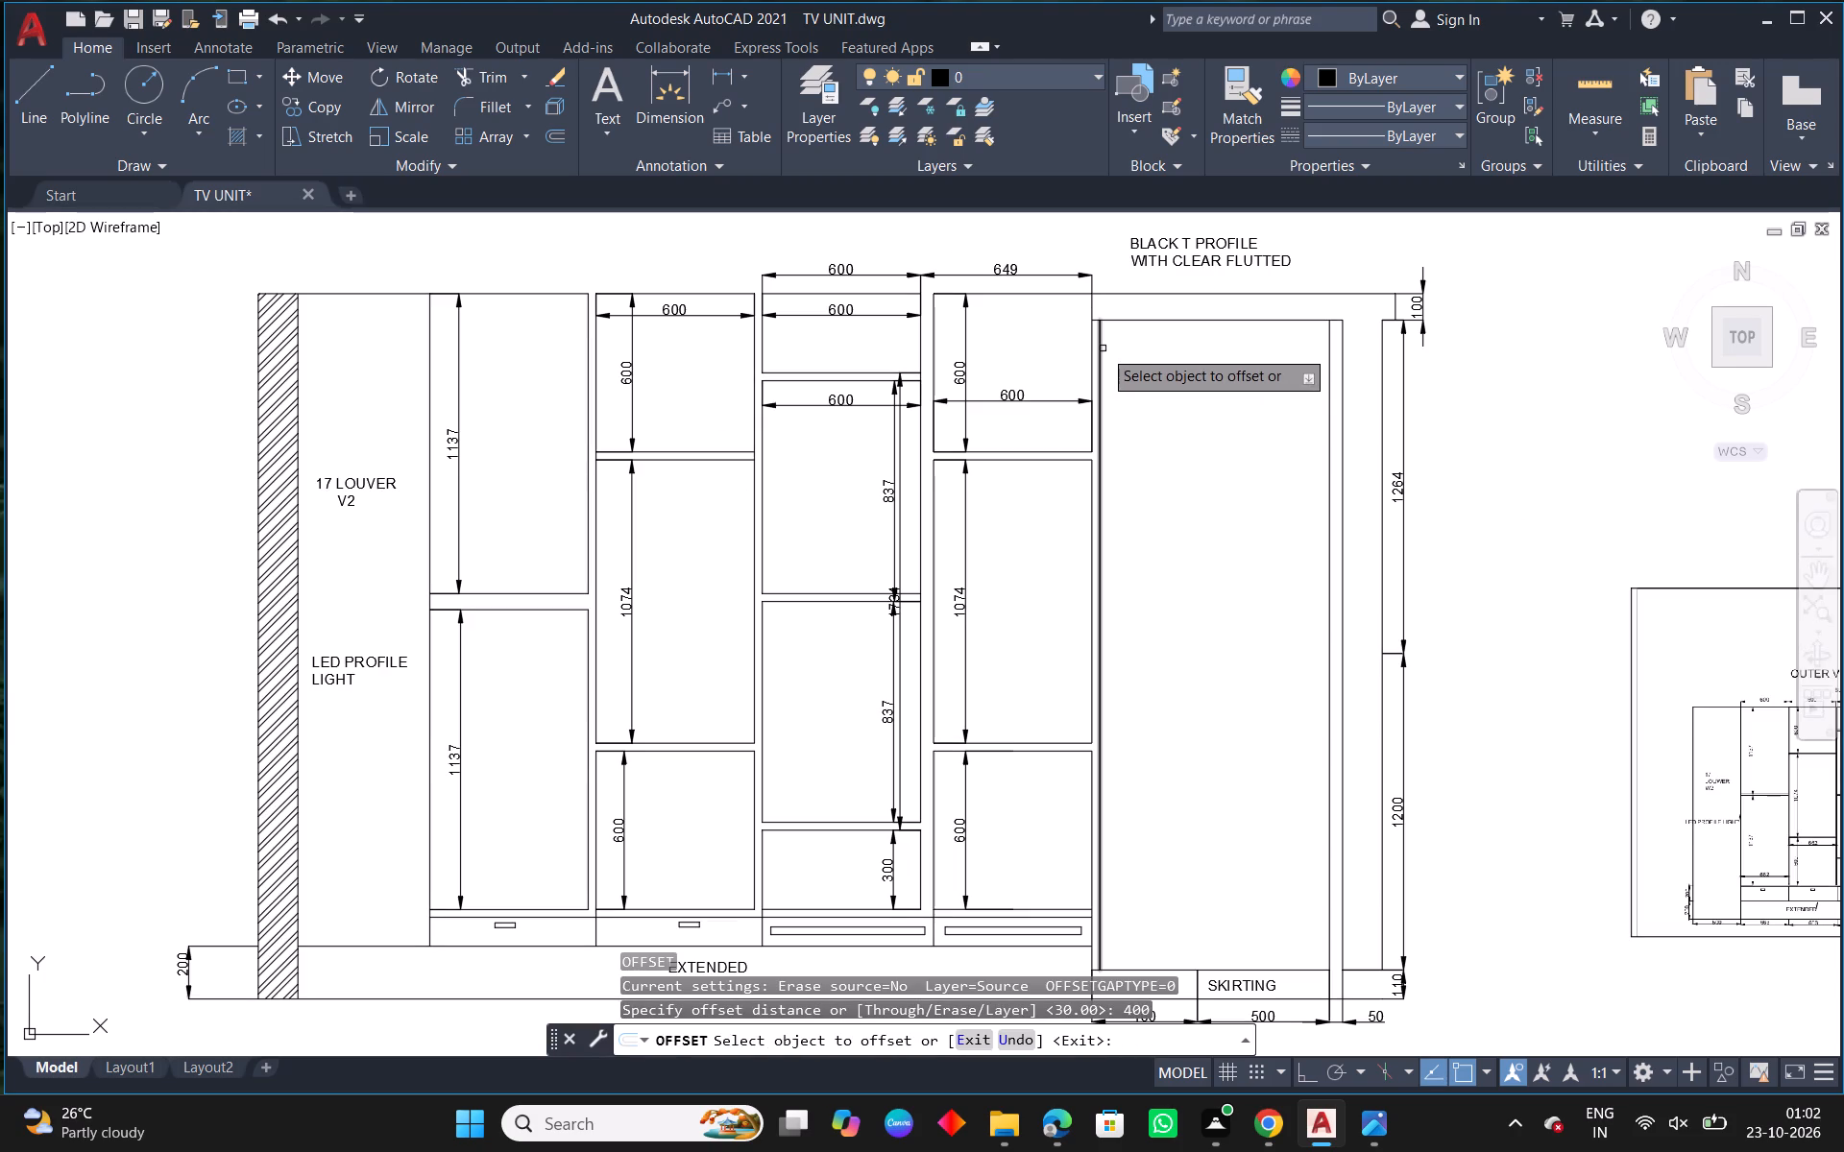
click(1102, 353)
click(1231, 369)
right_click(1231, 369)
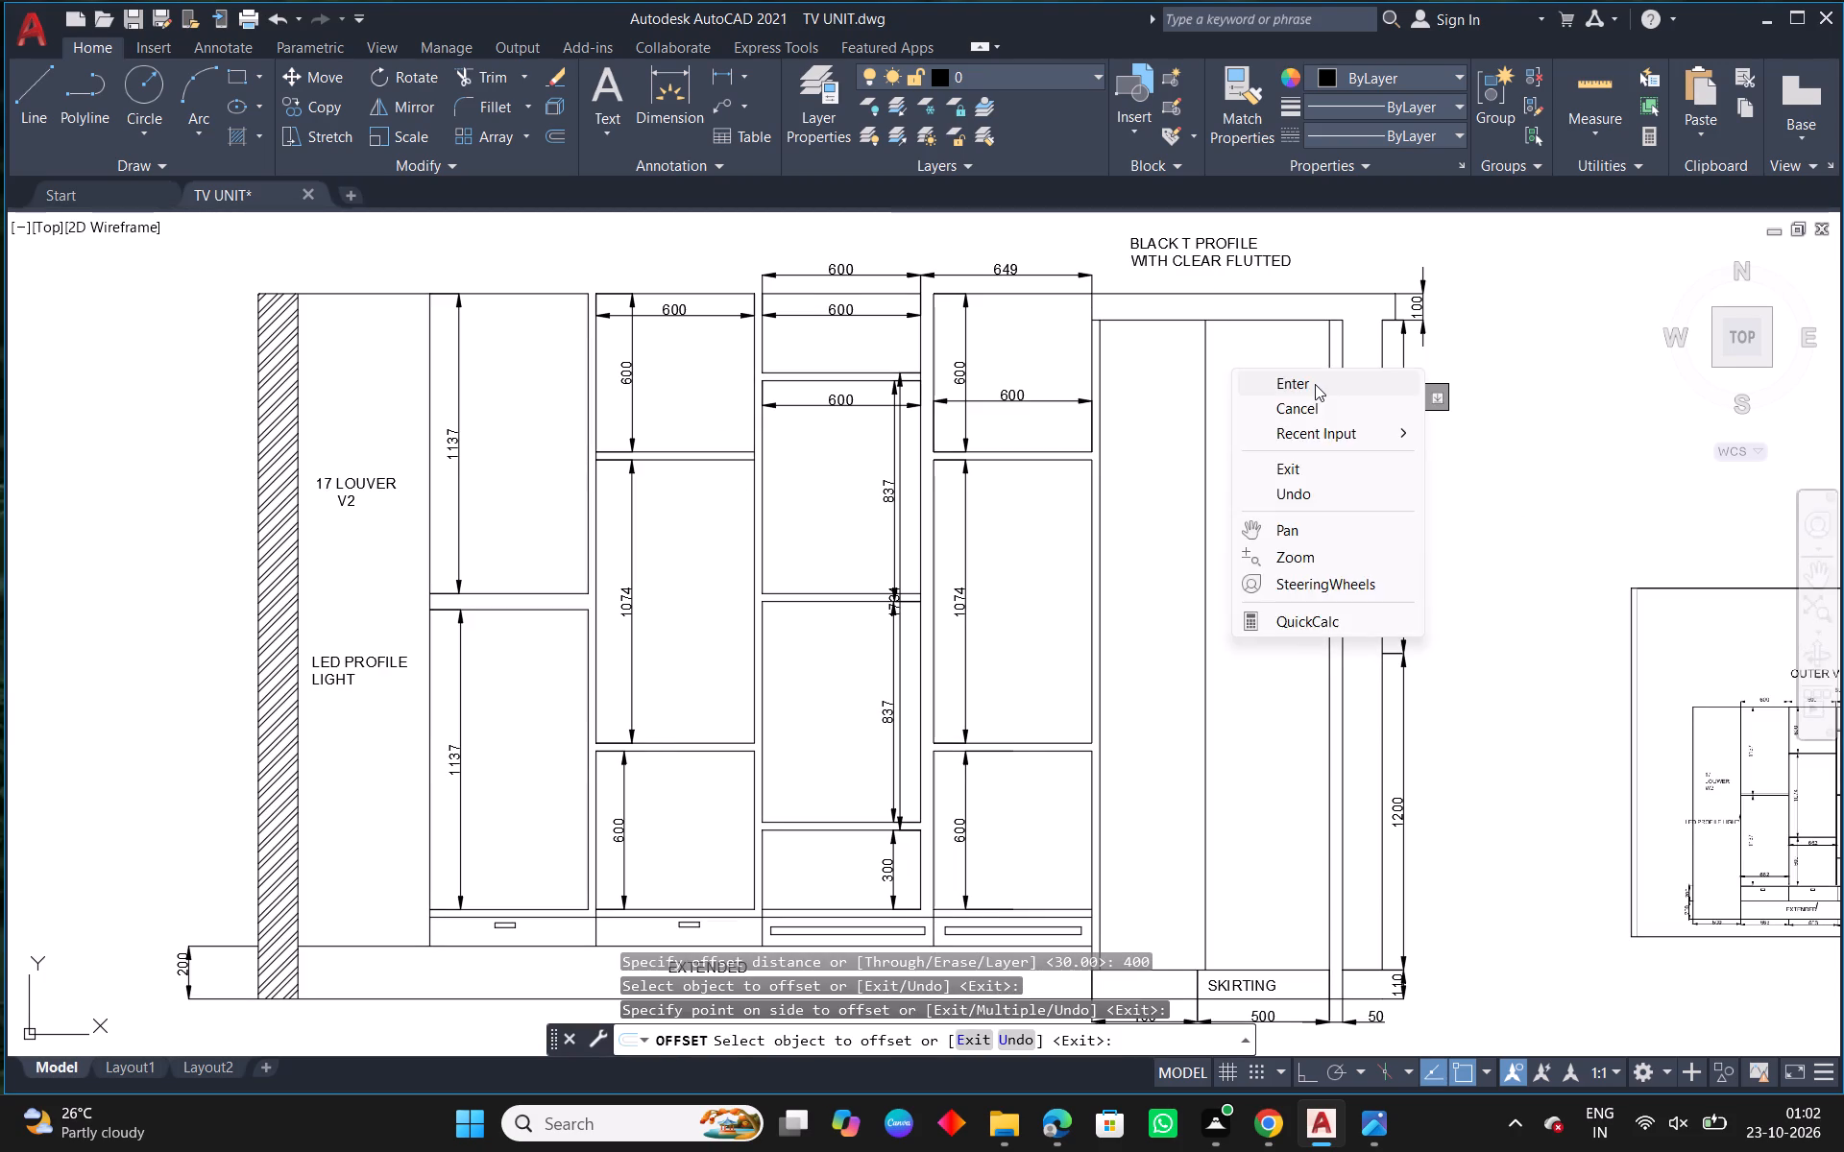
click(1315, 384)
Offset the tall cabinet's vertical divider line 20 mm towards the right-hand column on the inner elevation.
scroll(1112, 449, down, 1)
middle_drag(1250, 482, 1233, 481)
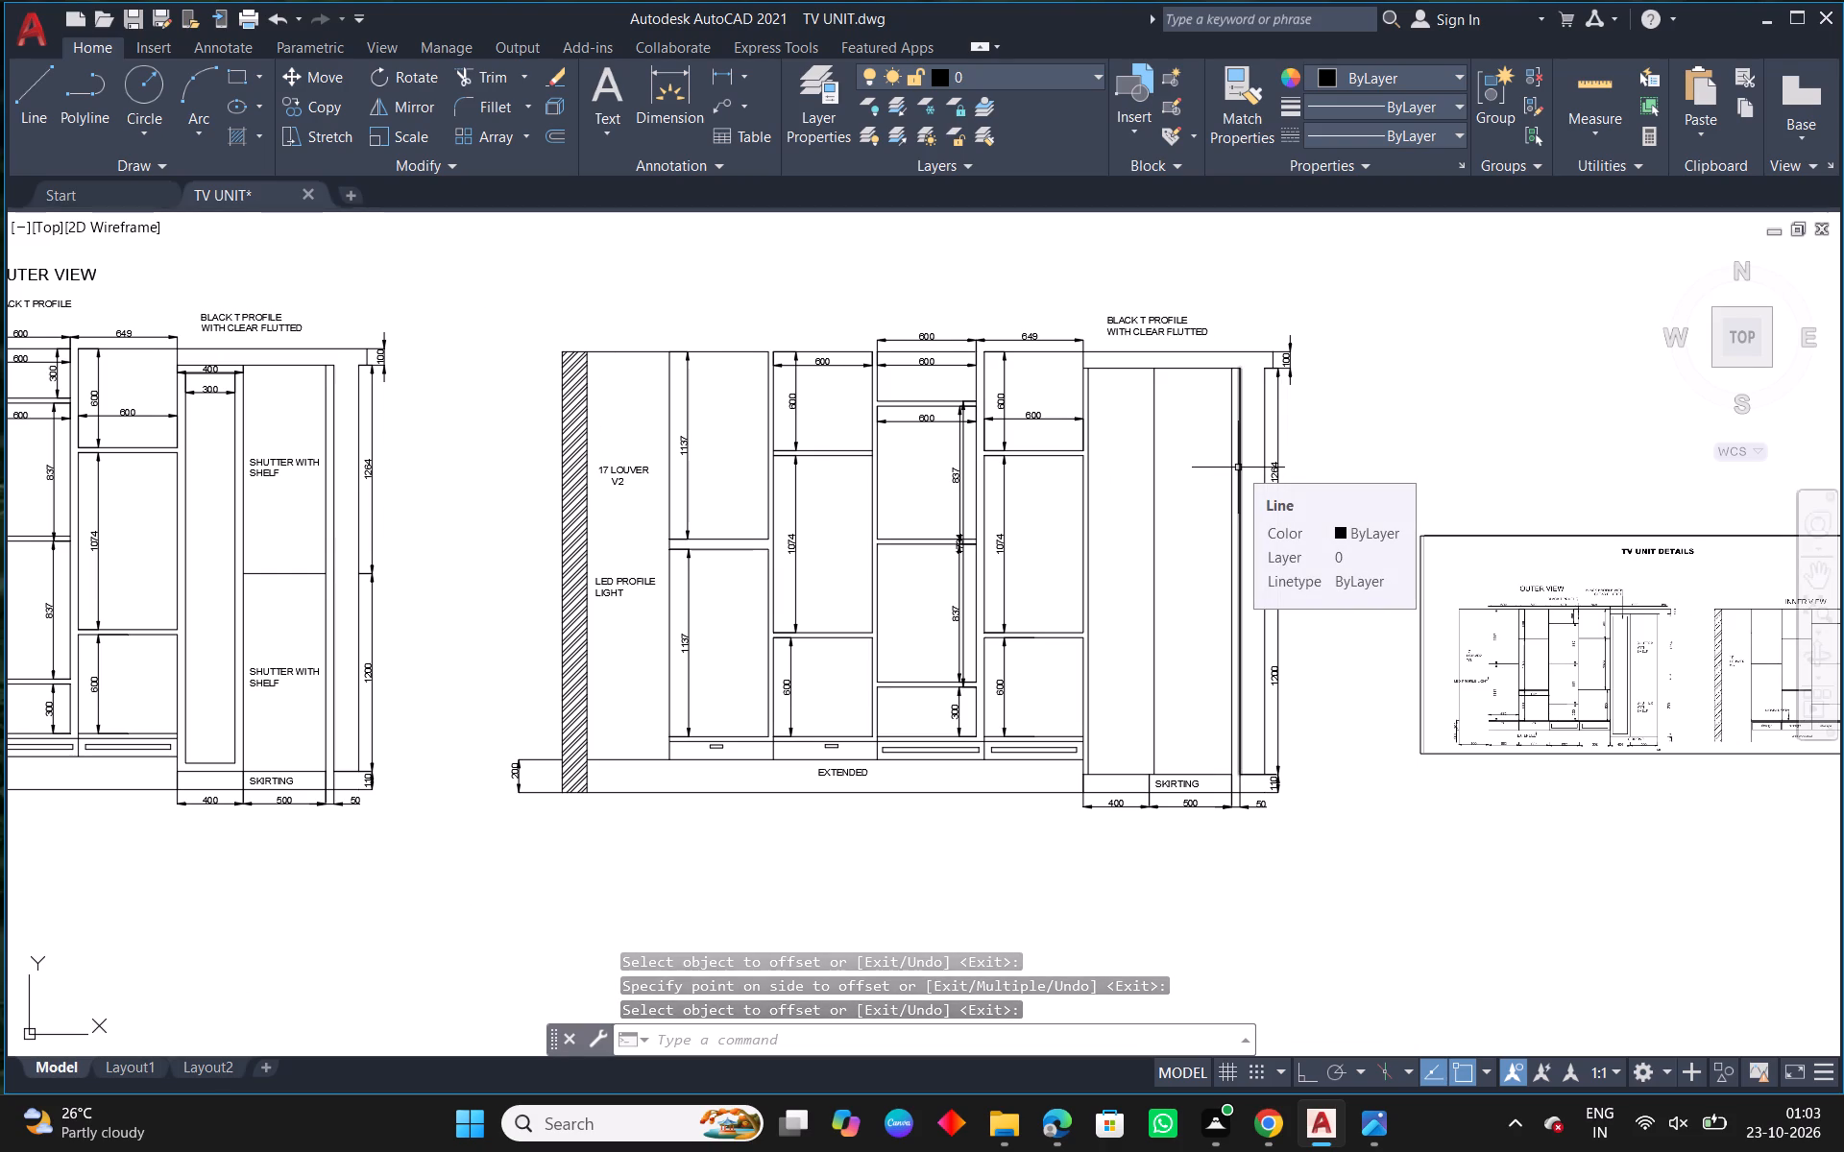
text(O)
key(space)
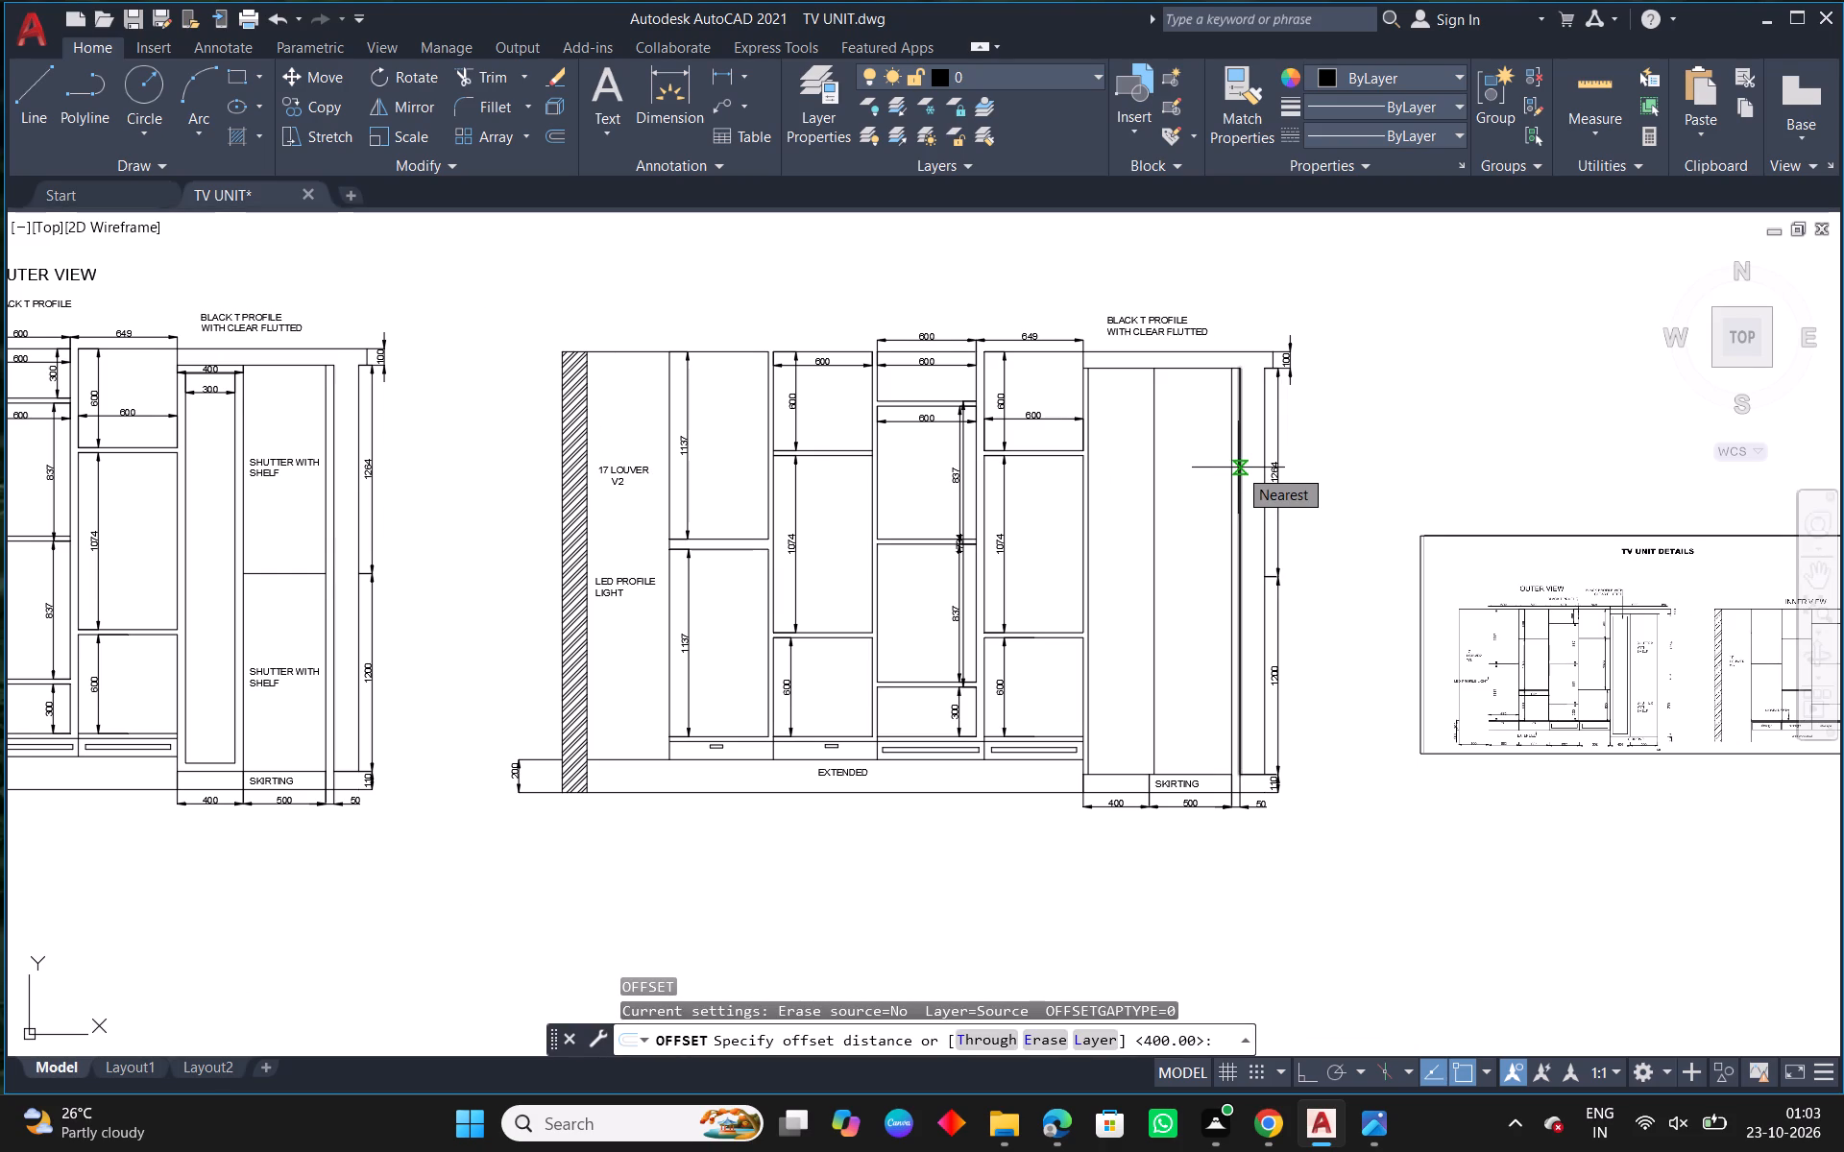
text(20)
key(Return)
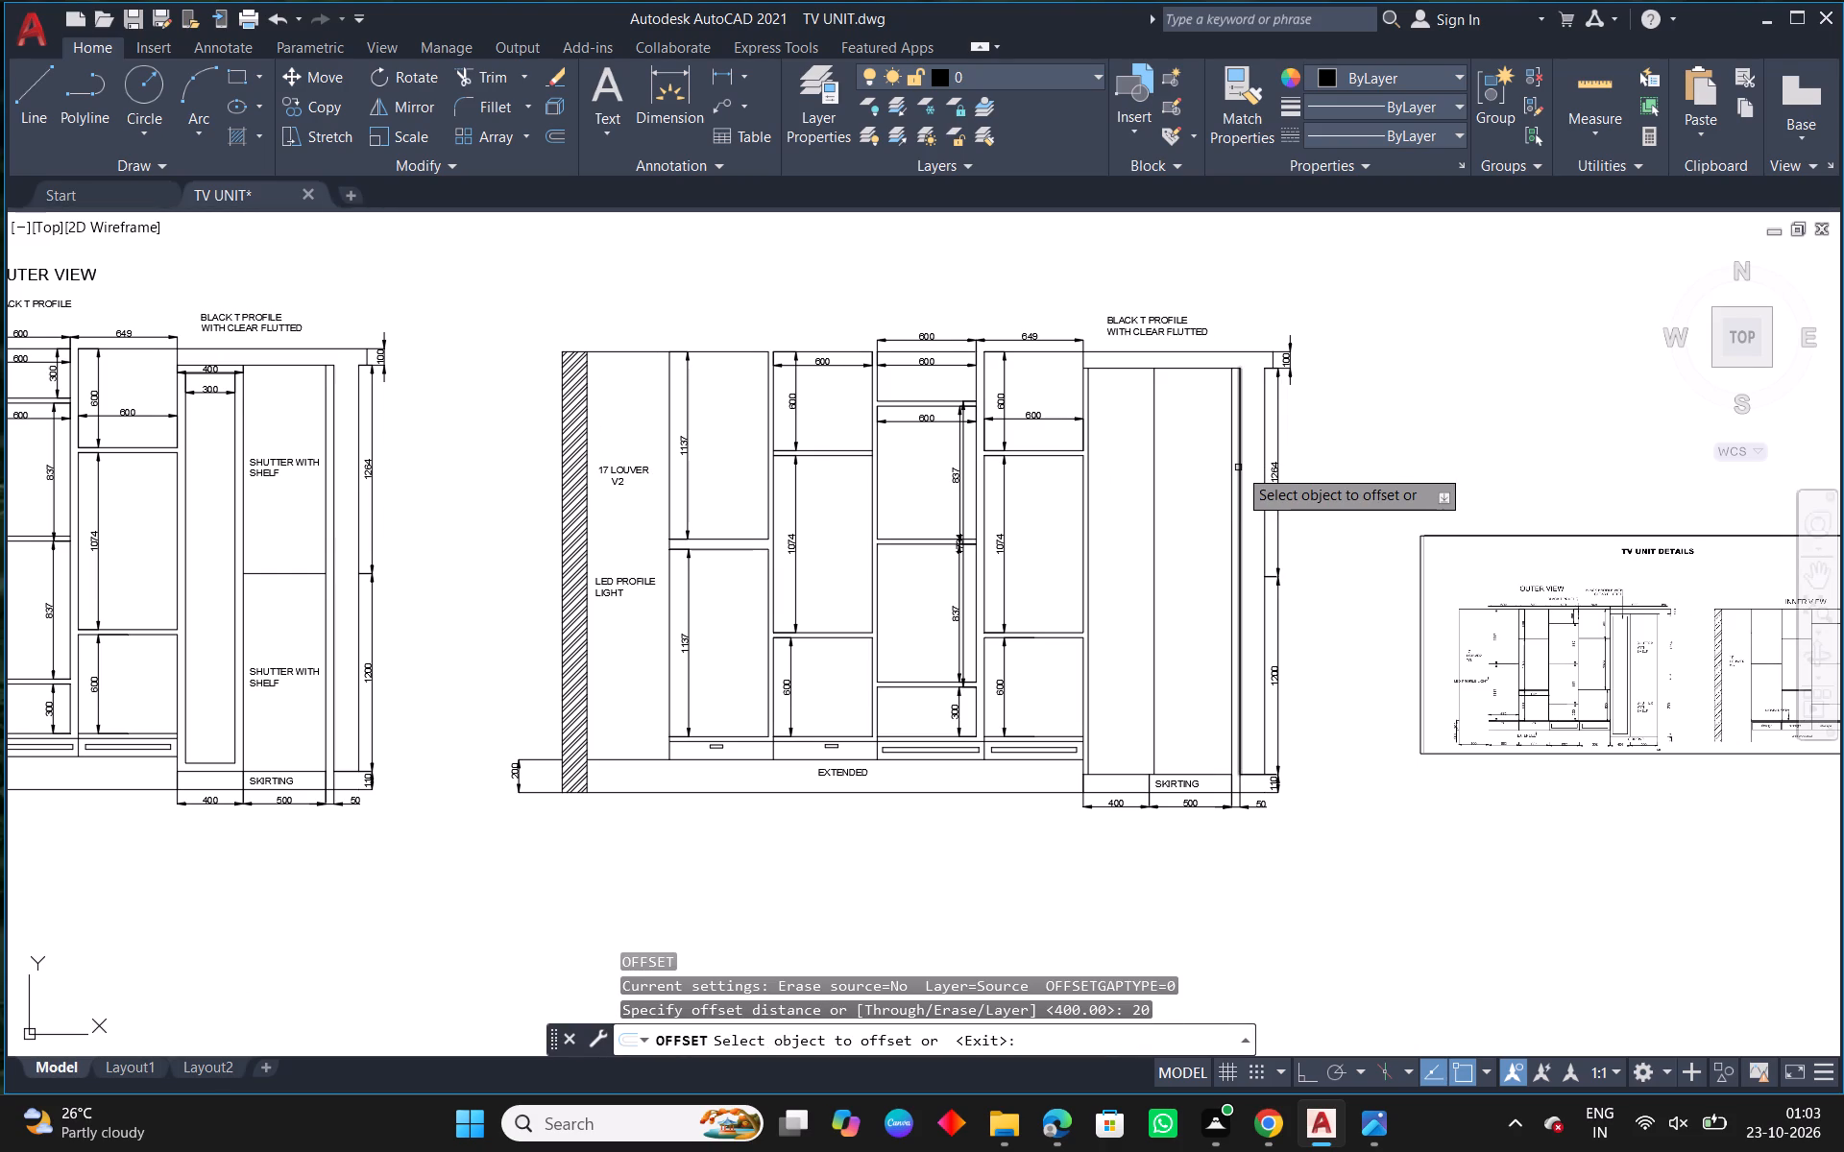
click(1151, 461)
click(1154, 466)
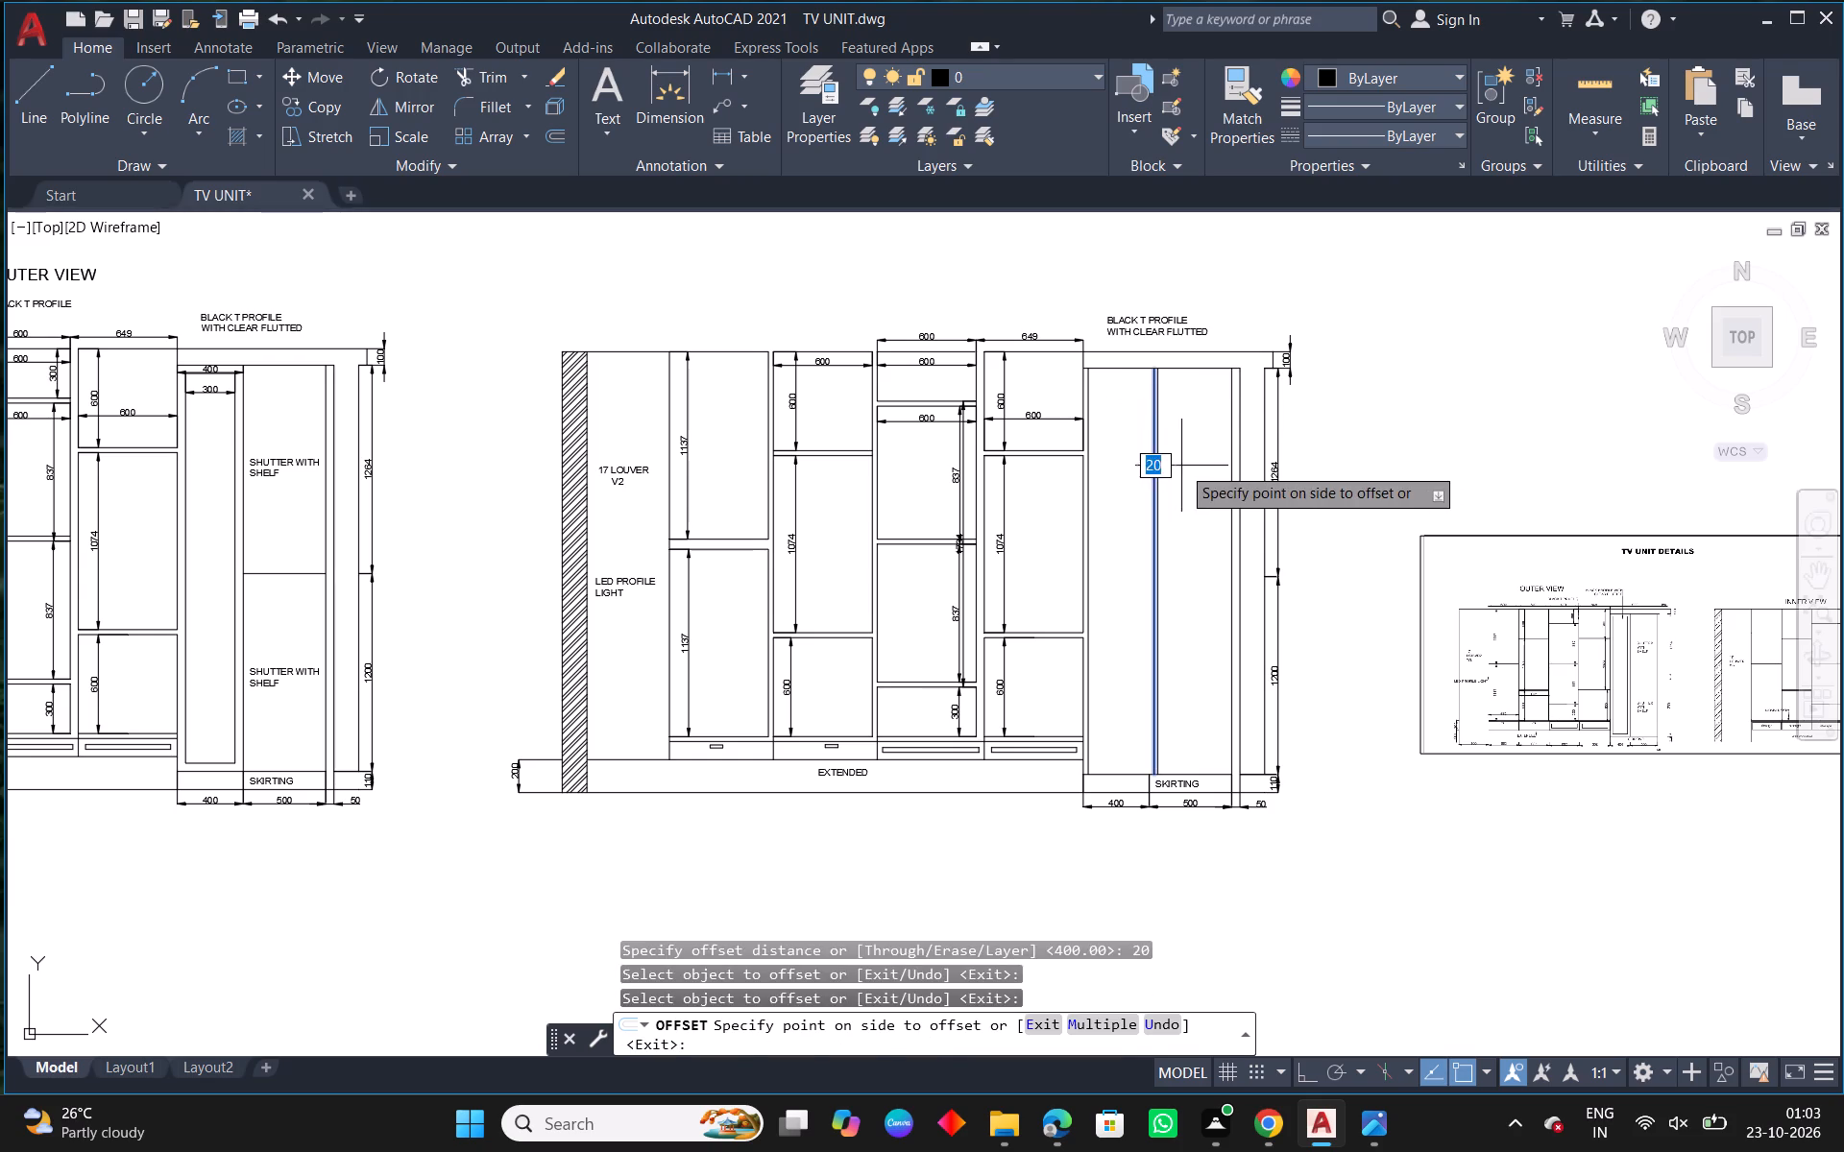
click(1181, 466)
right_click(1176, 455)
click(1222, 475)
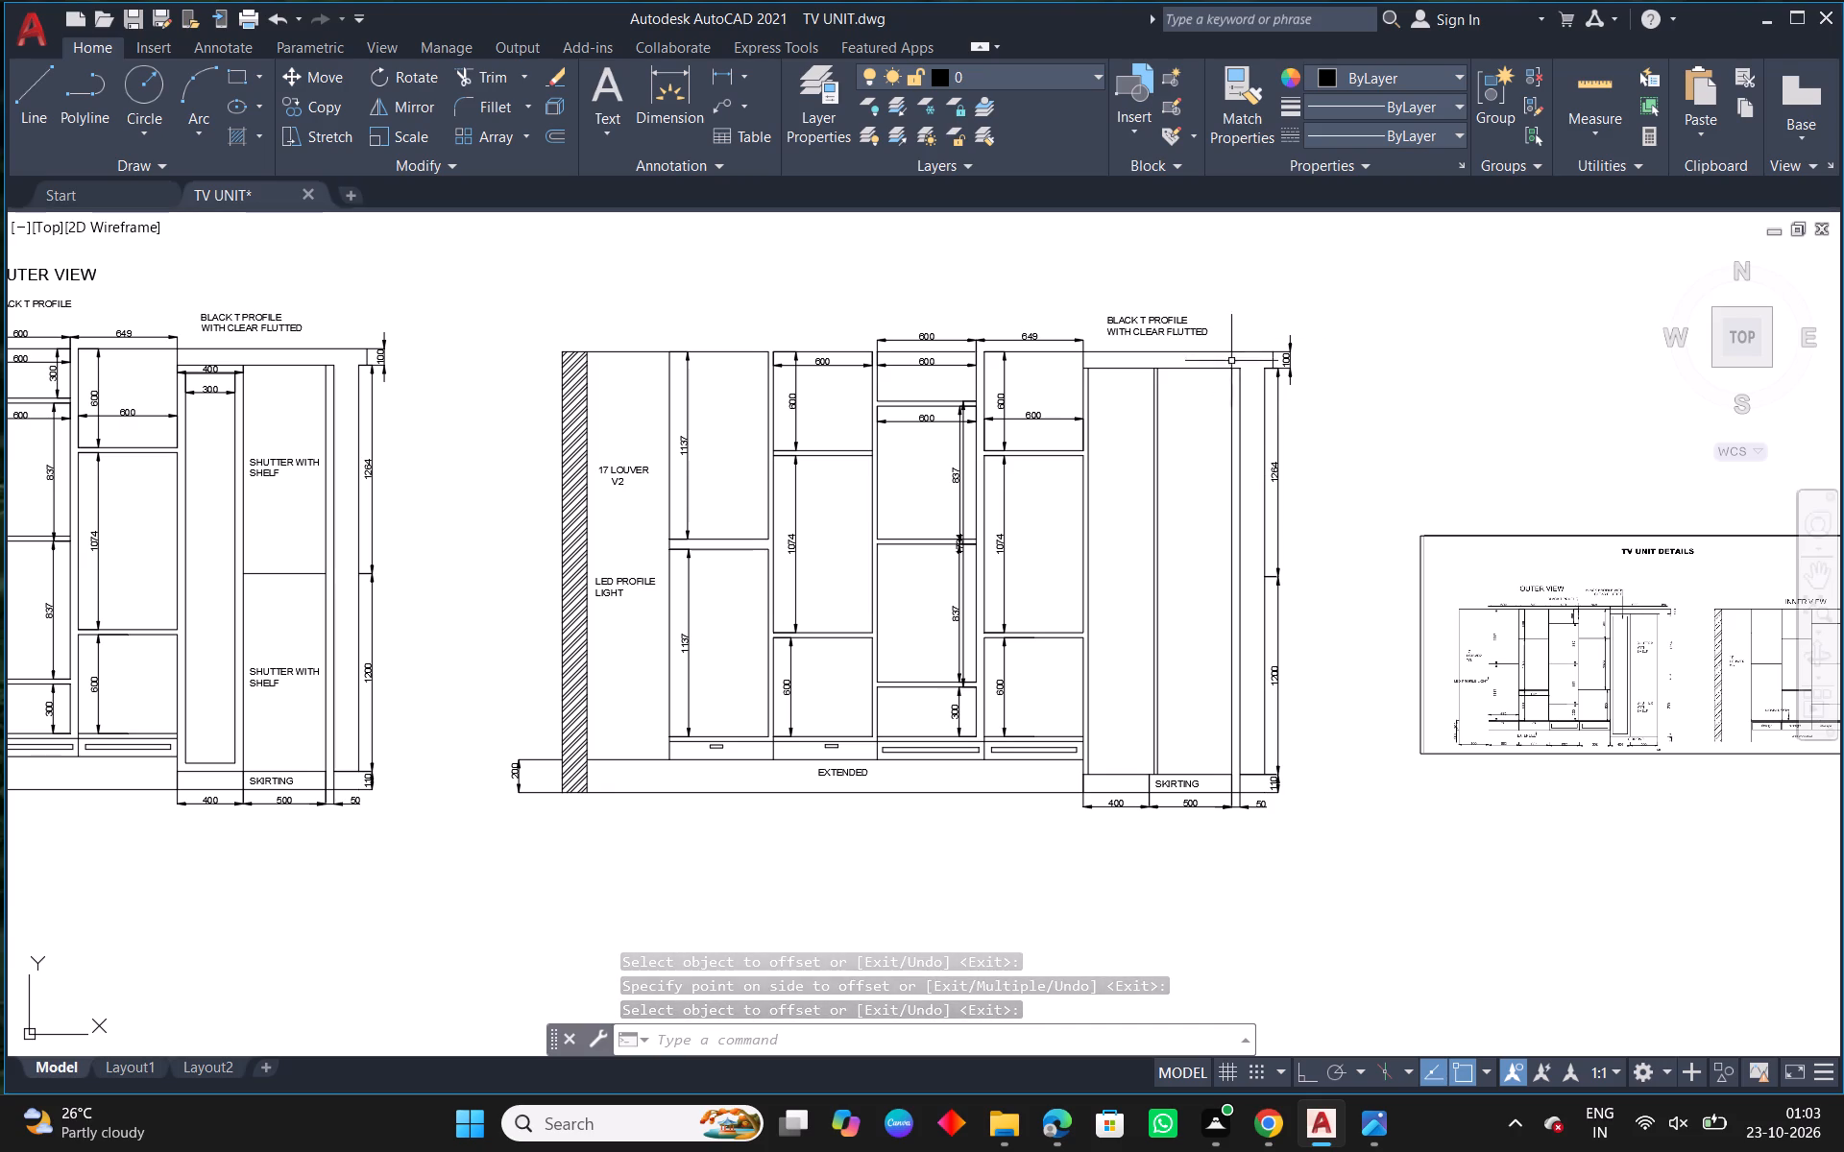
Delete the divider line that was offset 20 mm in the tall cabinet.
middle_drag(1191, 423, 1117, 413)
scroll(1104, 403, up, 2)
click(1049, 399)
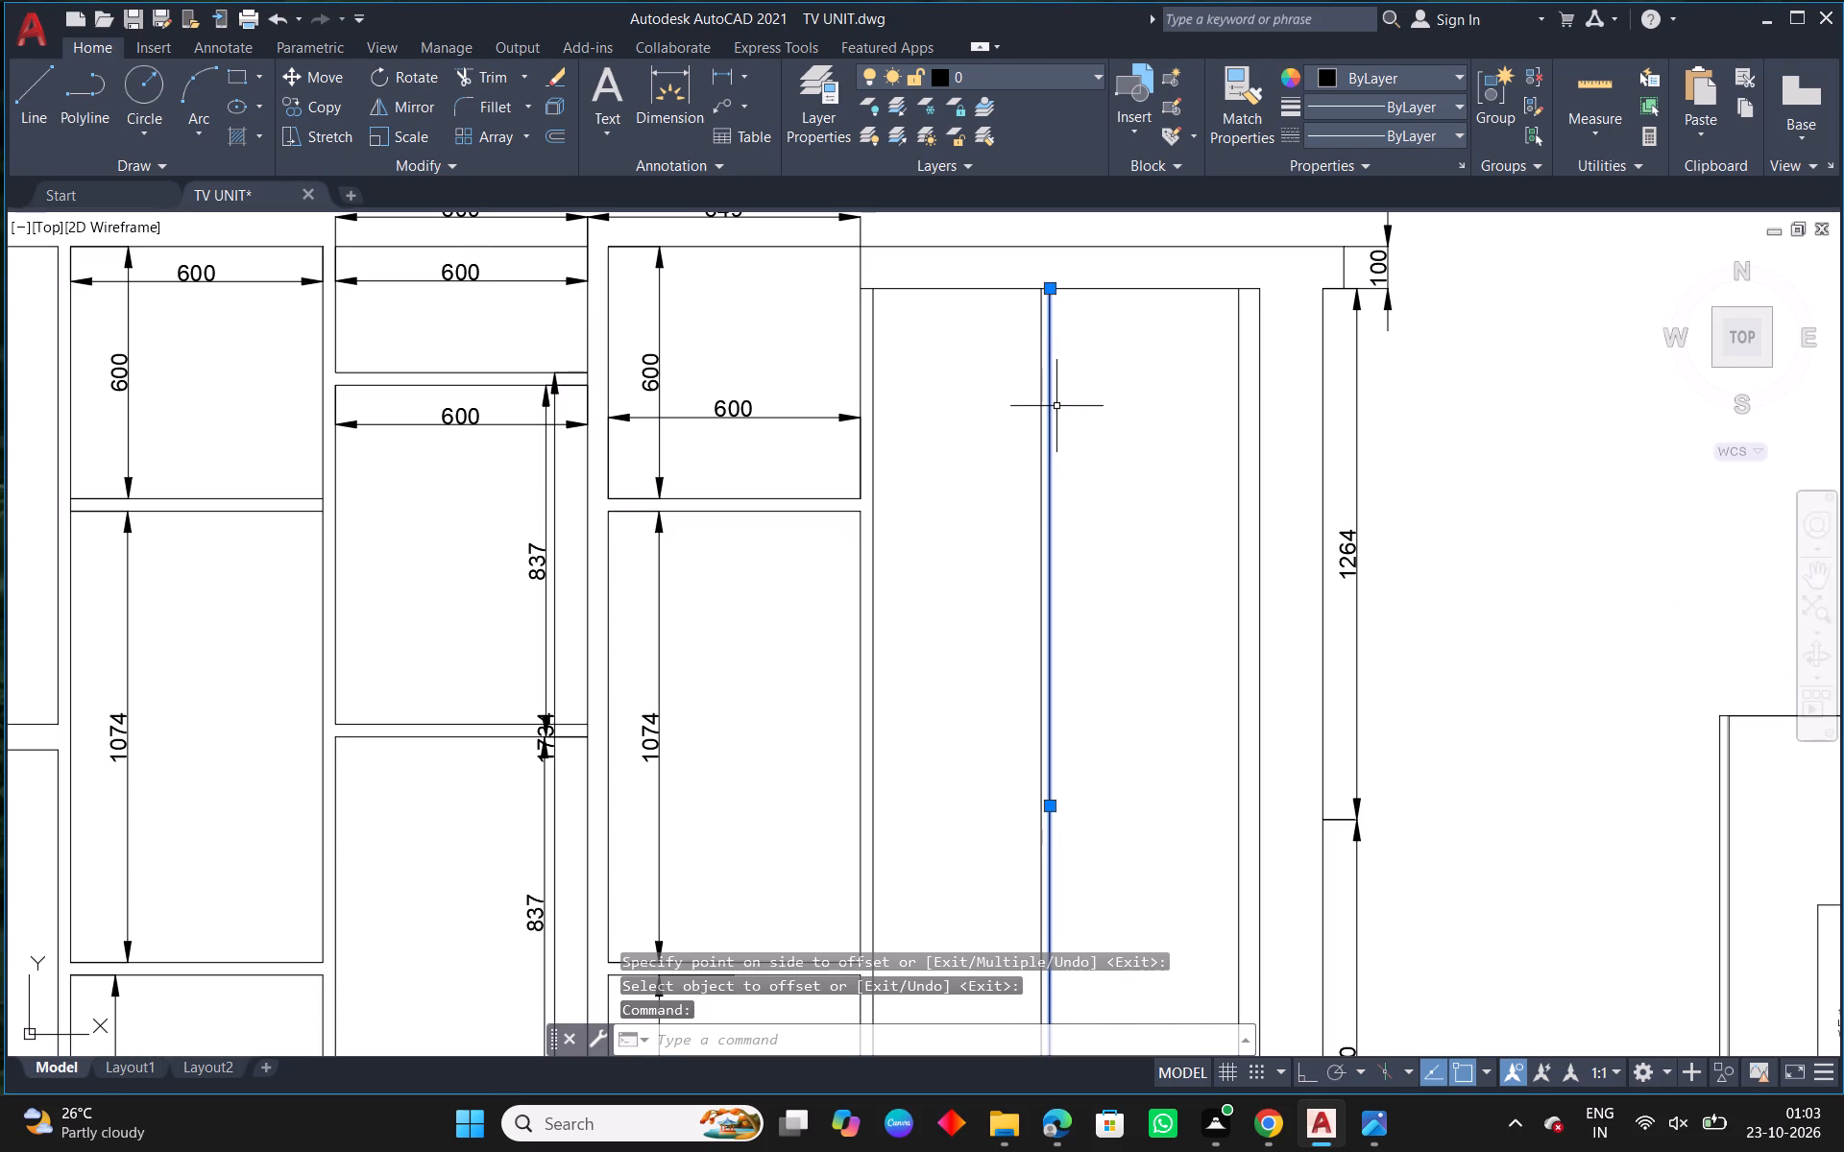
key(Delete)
Offset the tall cabinet's vertical divider line 30 mm towards the right-hand column to form the divider panel.
text(O 30)
key(Return)
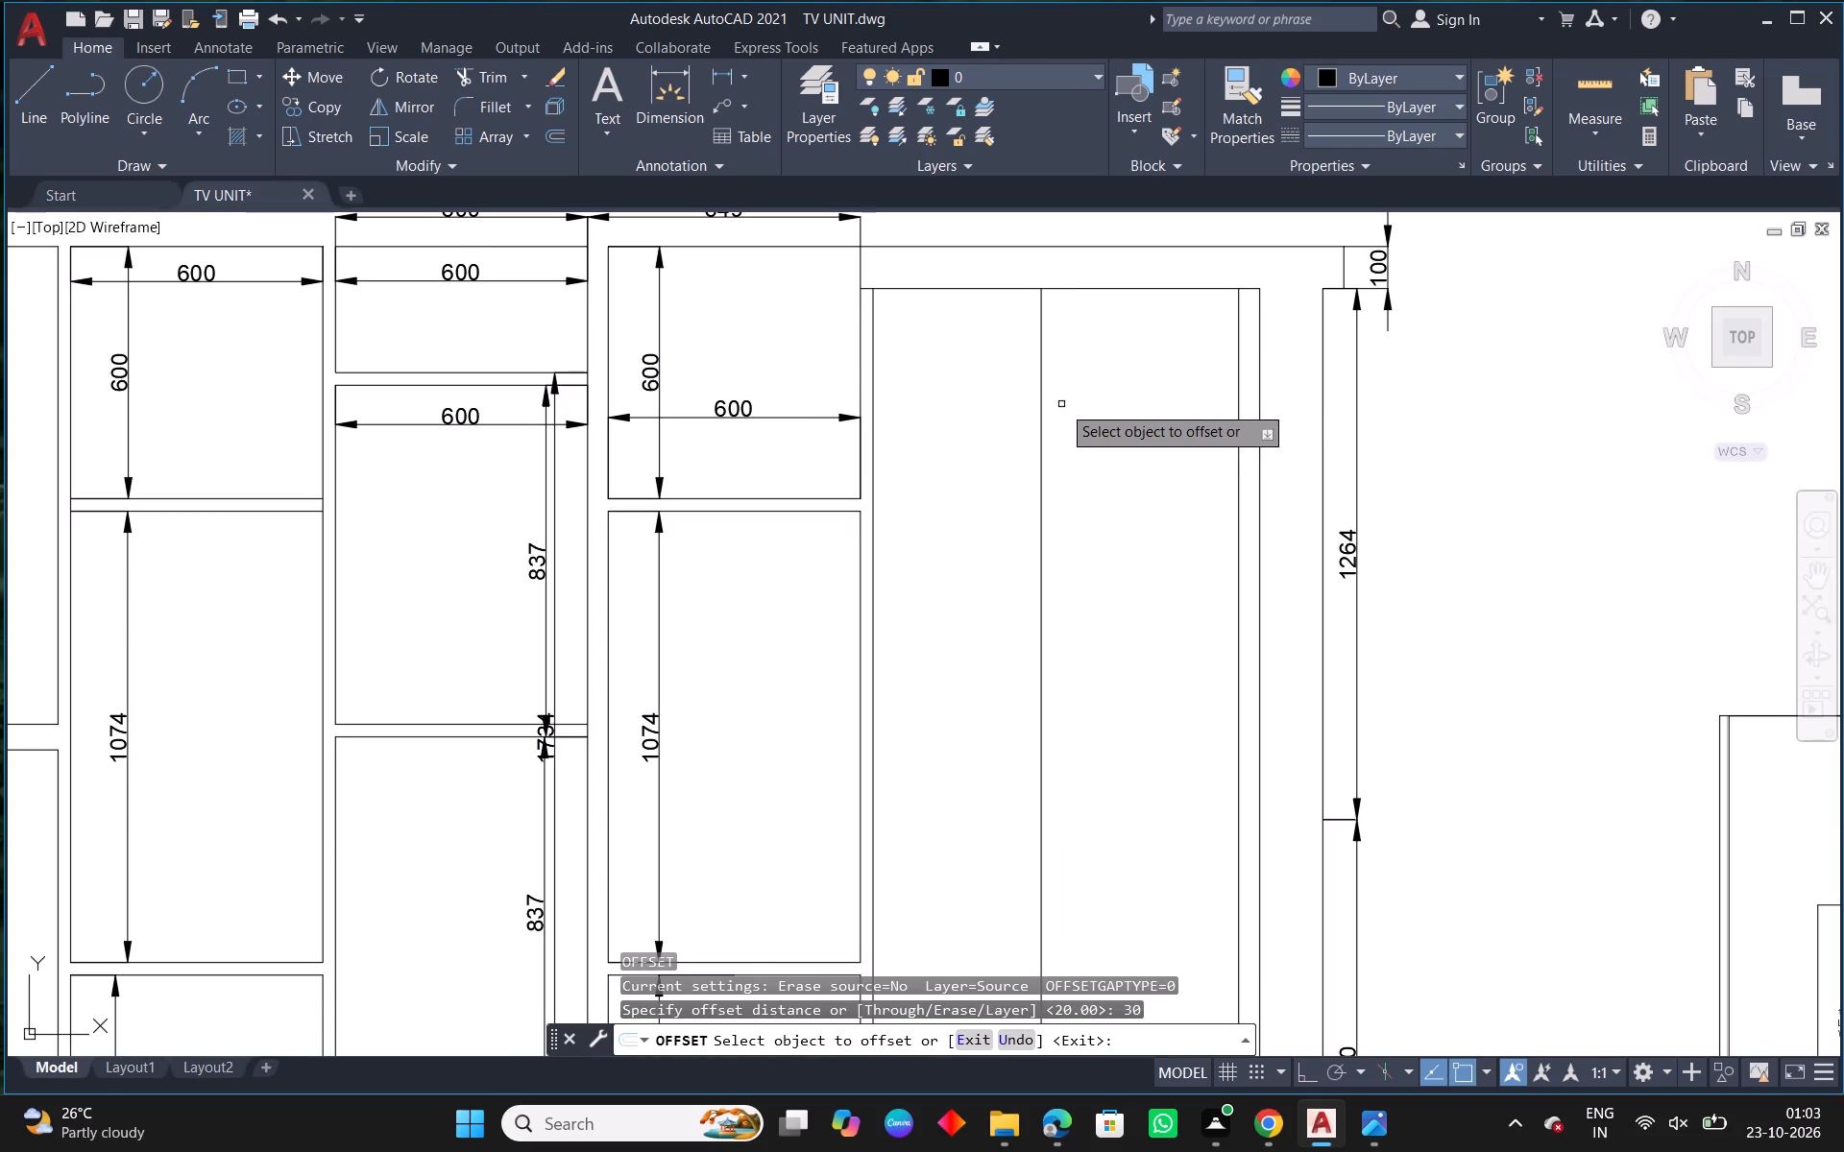
drag(1039, 446, 1093, 444)
click(1127, 444)
right_click(1110, 428)
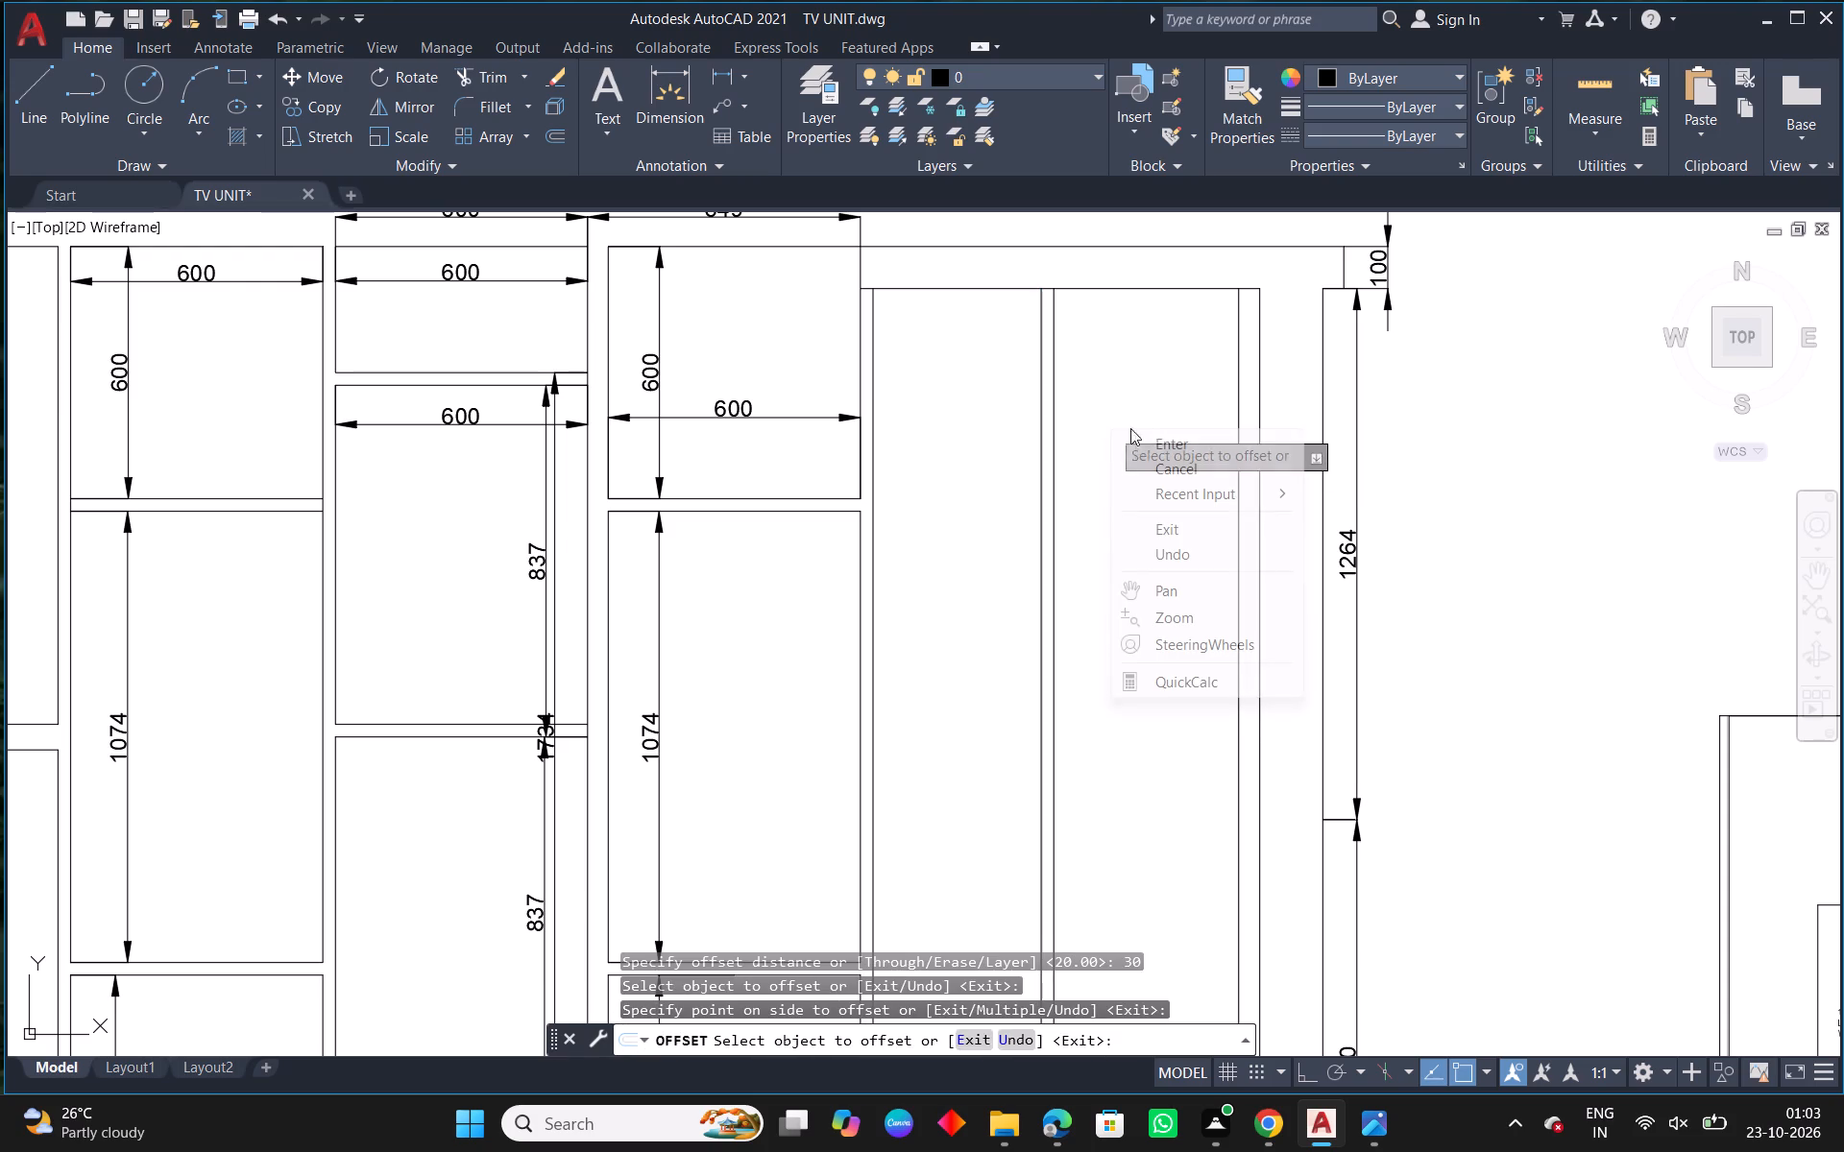
click(1168, 454)
Examine the tall cabinet's top panel and its glass shelf and shelf columns in the INNER VIEW reference.
scroll(1006, 490, down, 3)
middle_drag(1096, 547, 996, 519)
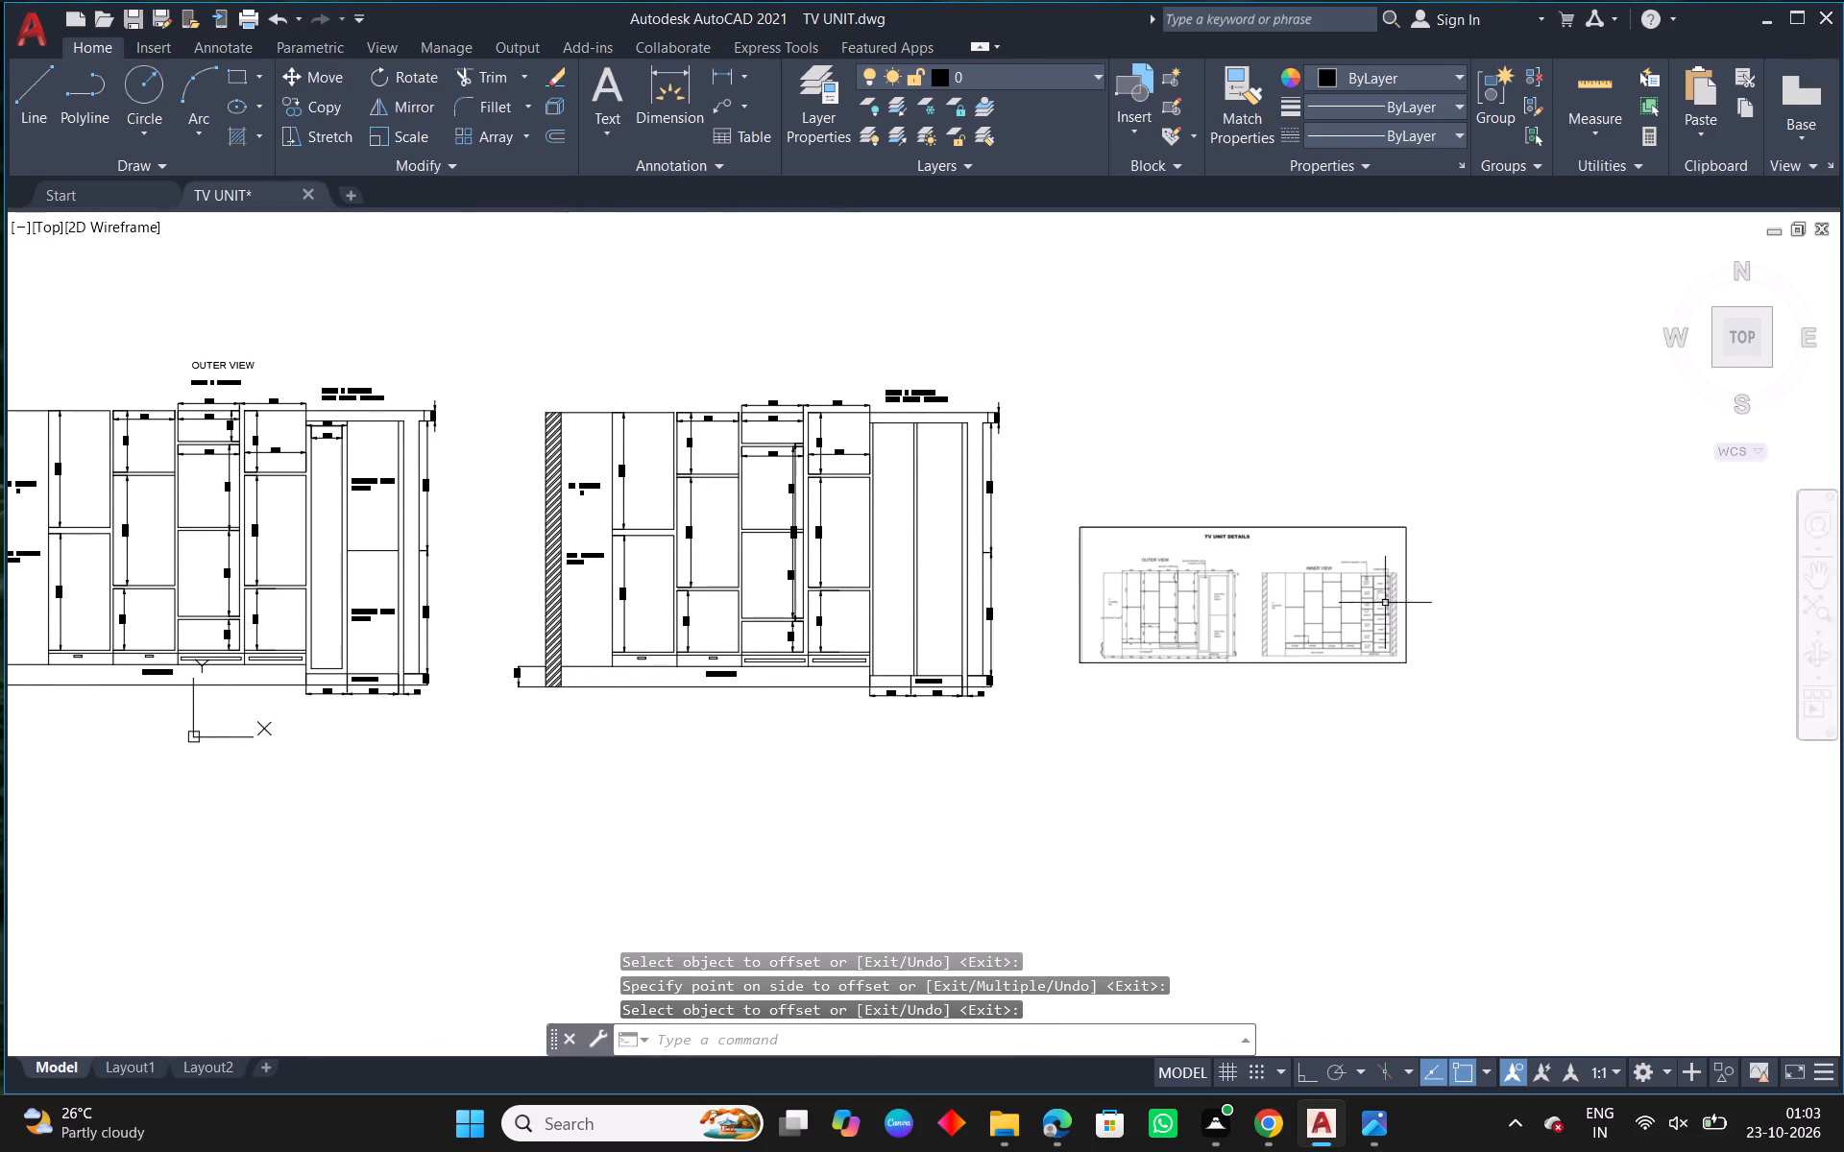
scroll(1387, 599, up, 3)
scroll(1300, 550, up, 2)
scroll(1303, 546, down, 1)
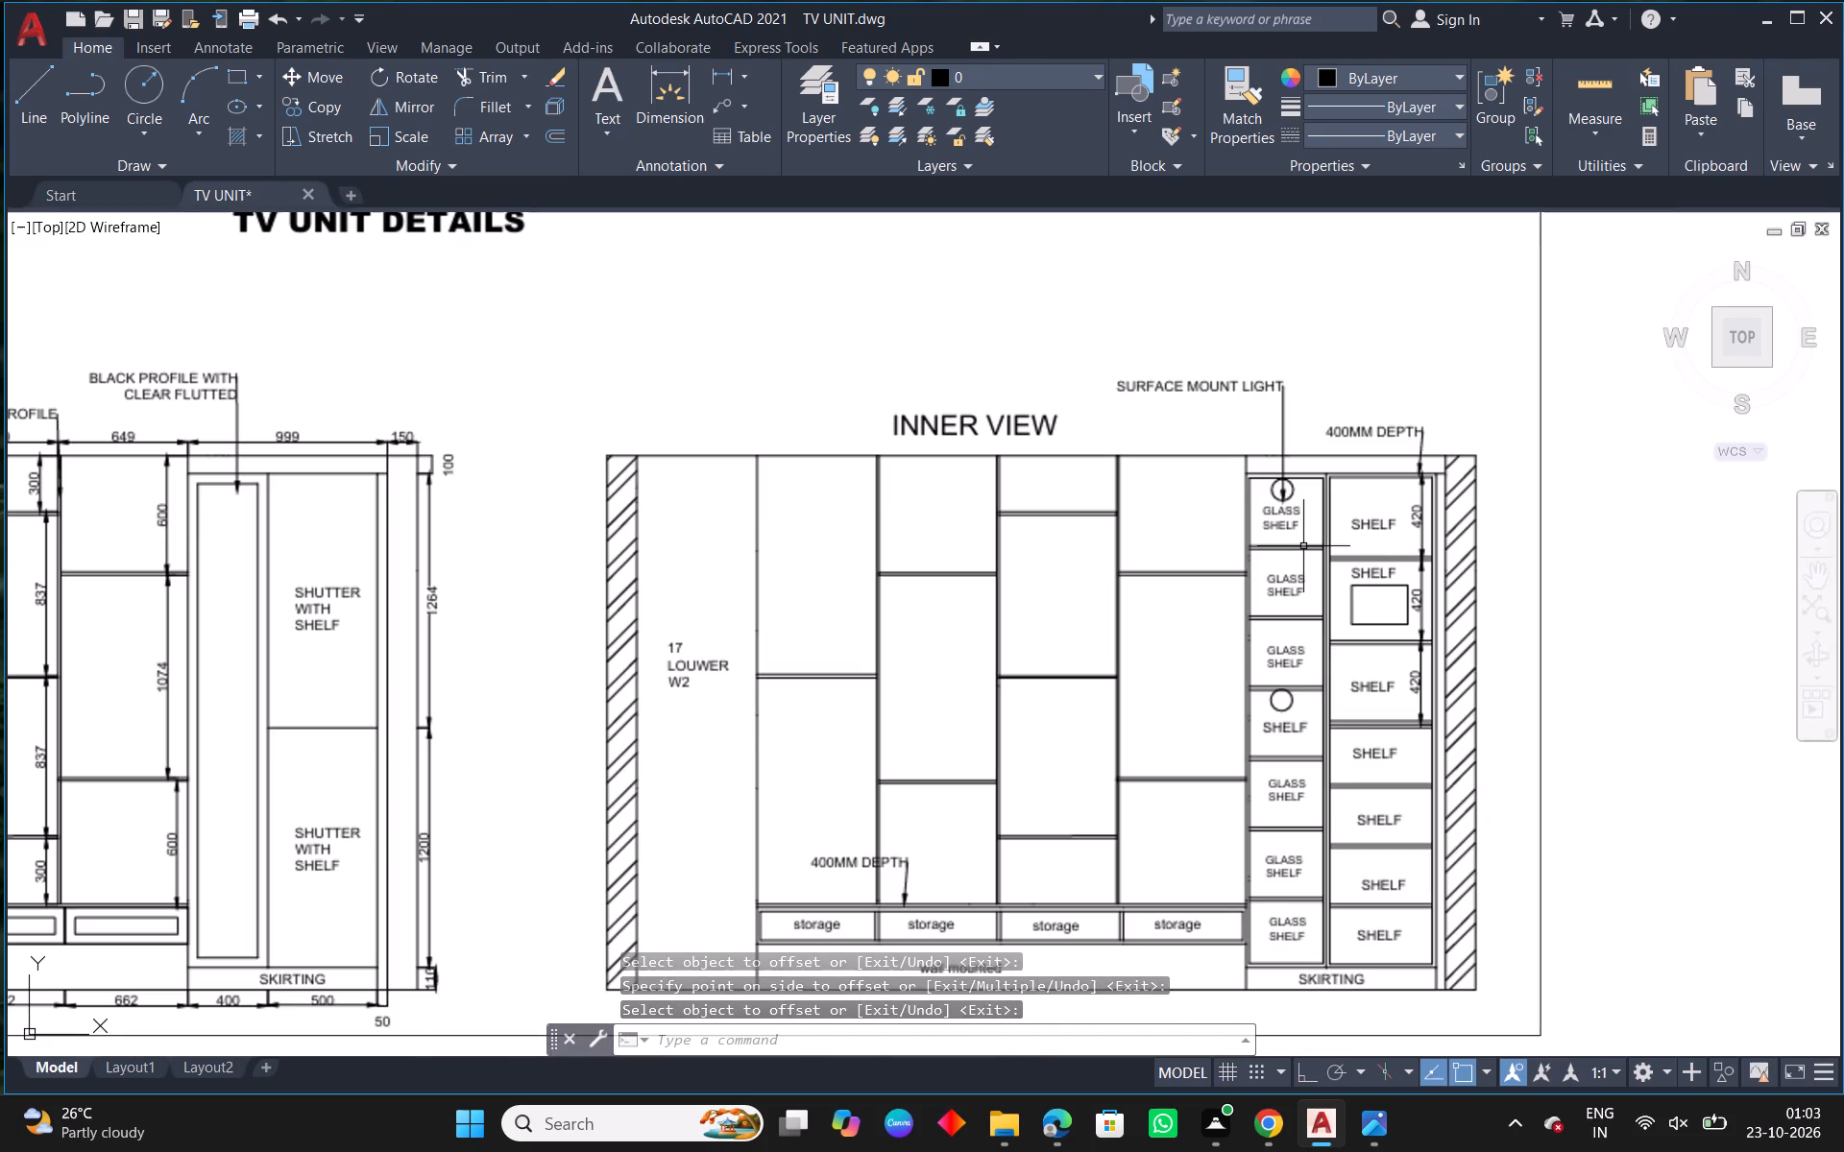
scroll(1299, 556, down, 2)
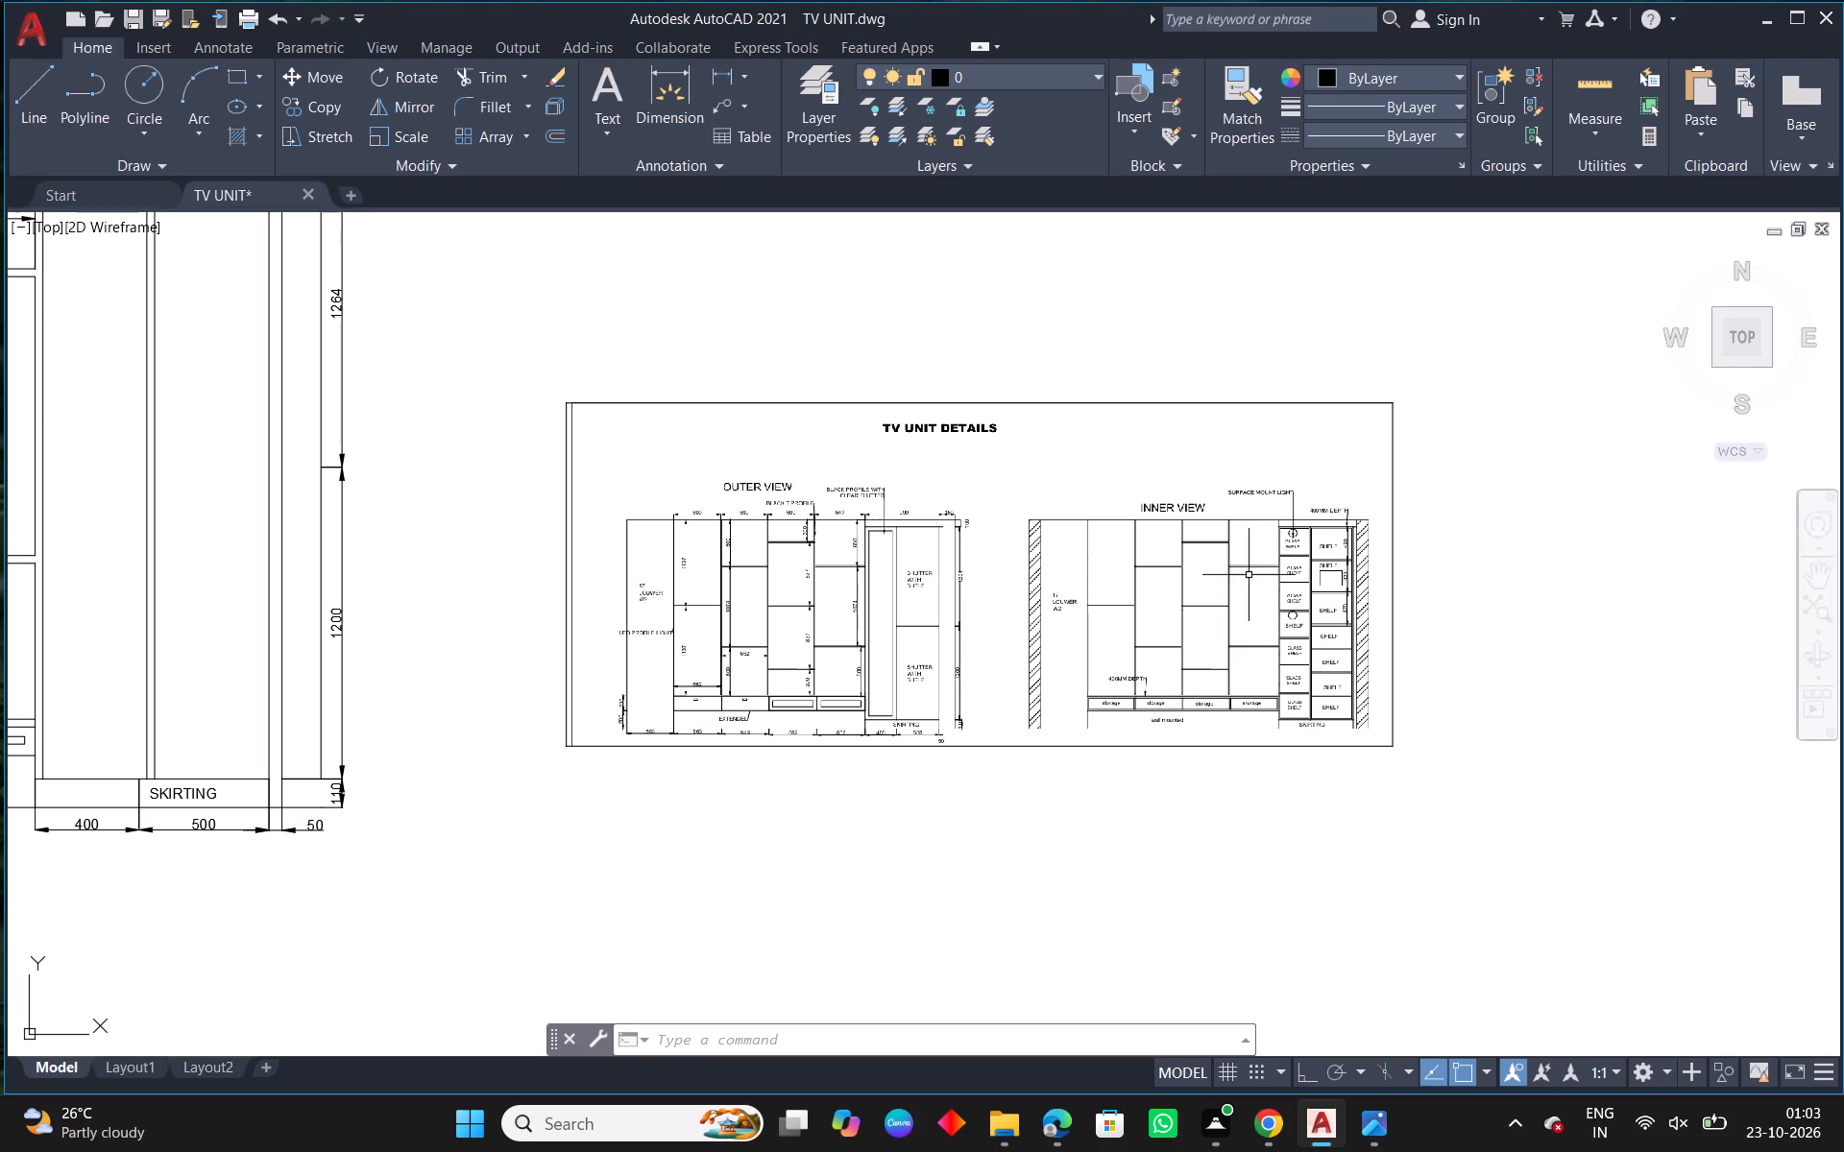
middle_drag(1065, 602, 1024, 486)
scroll(1024, 490, down, 1)
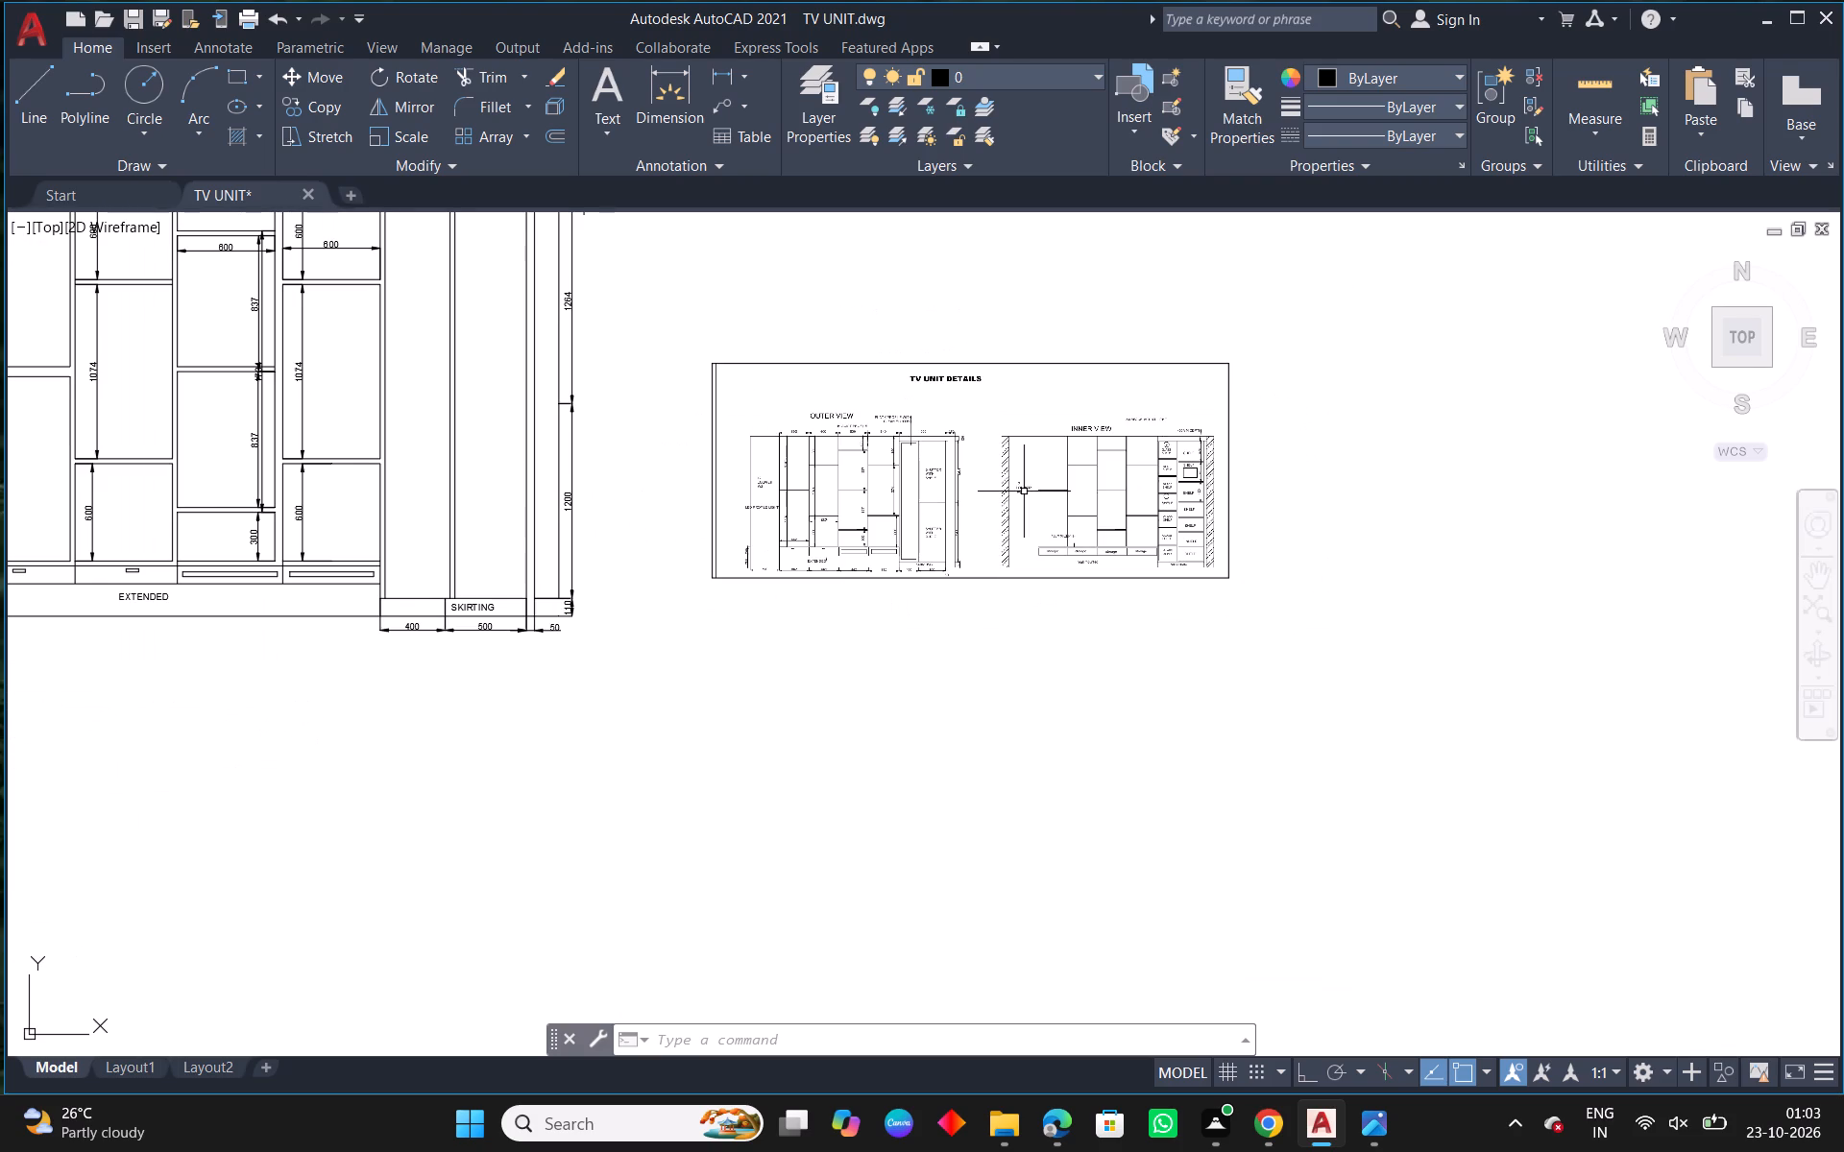
scroll(1024, 492, down, 1)
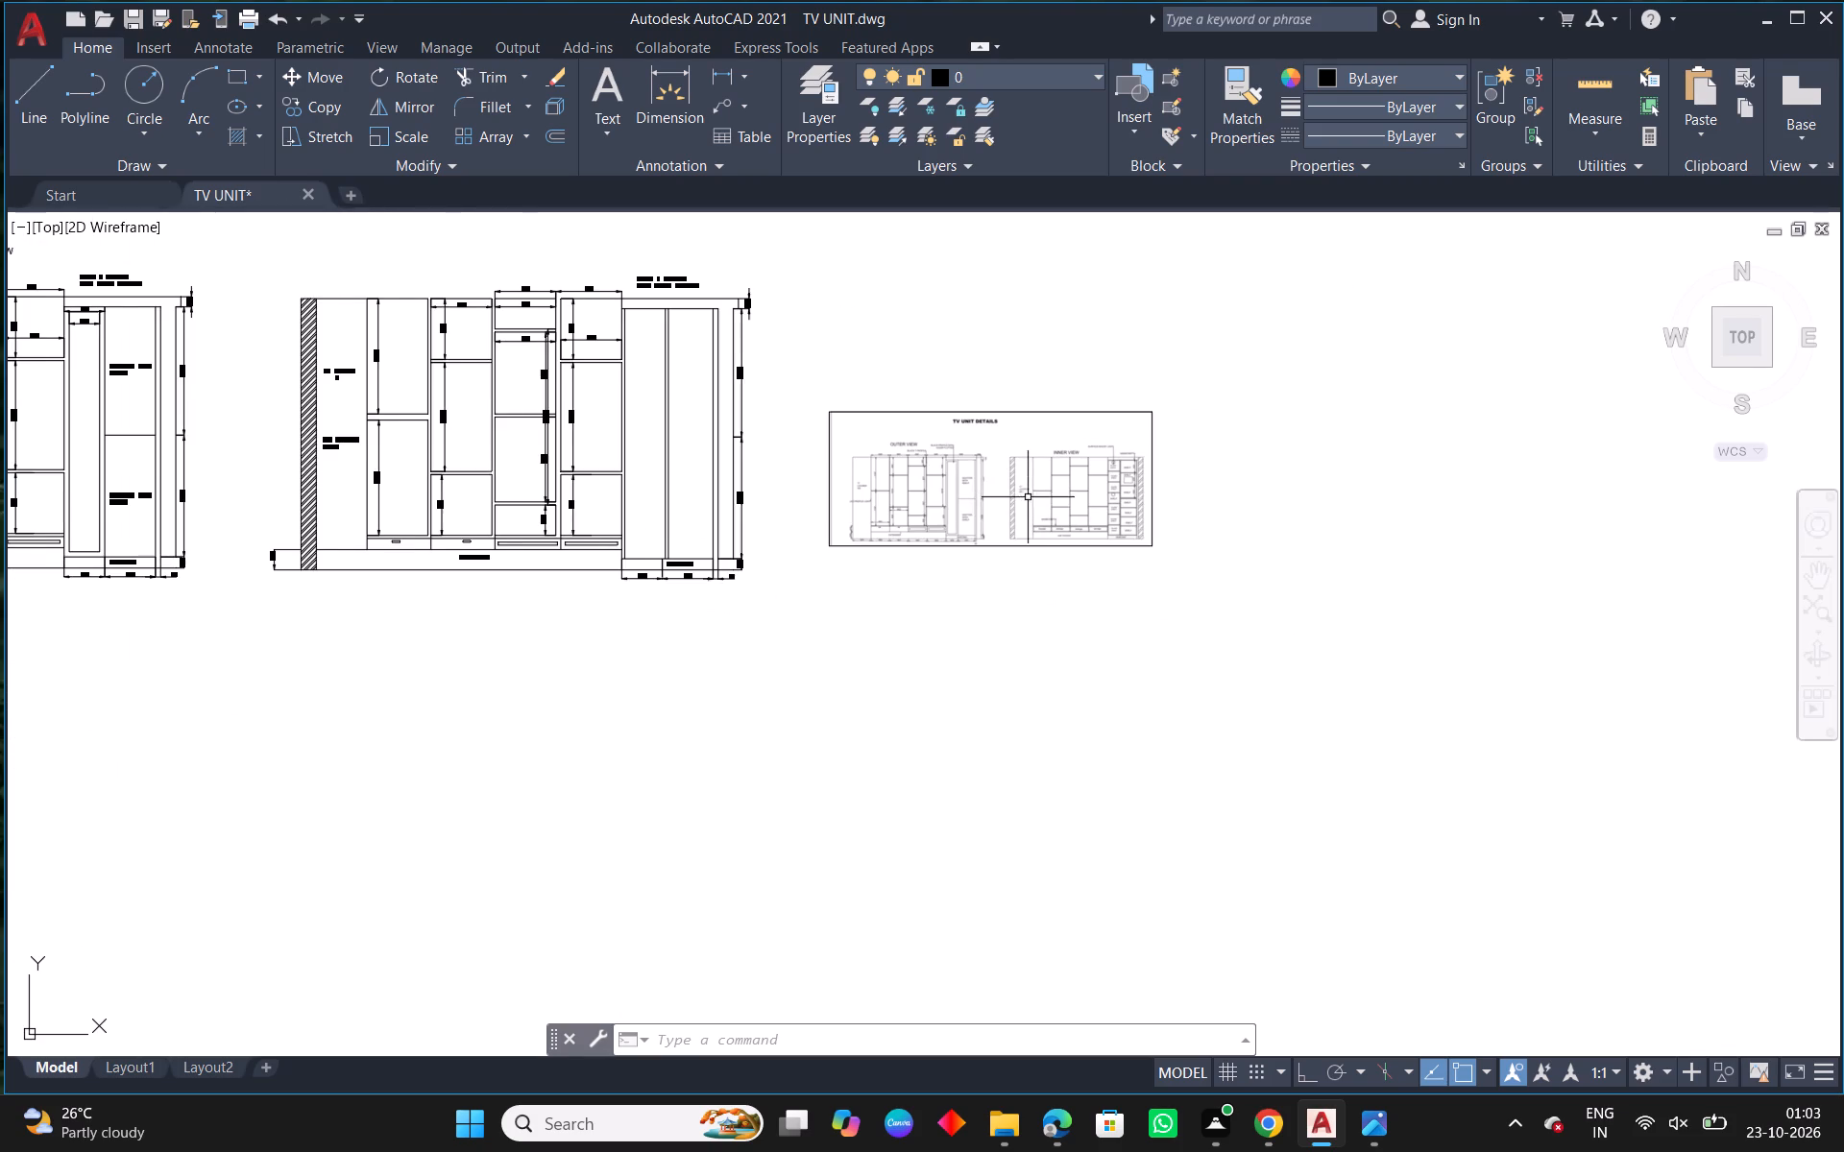
middle_drag(964, 516, 1055, 525)
scroll(1171, 519, up, 1)
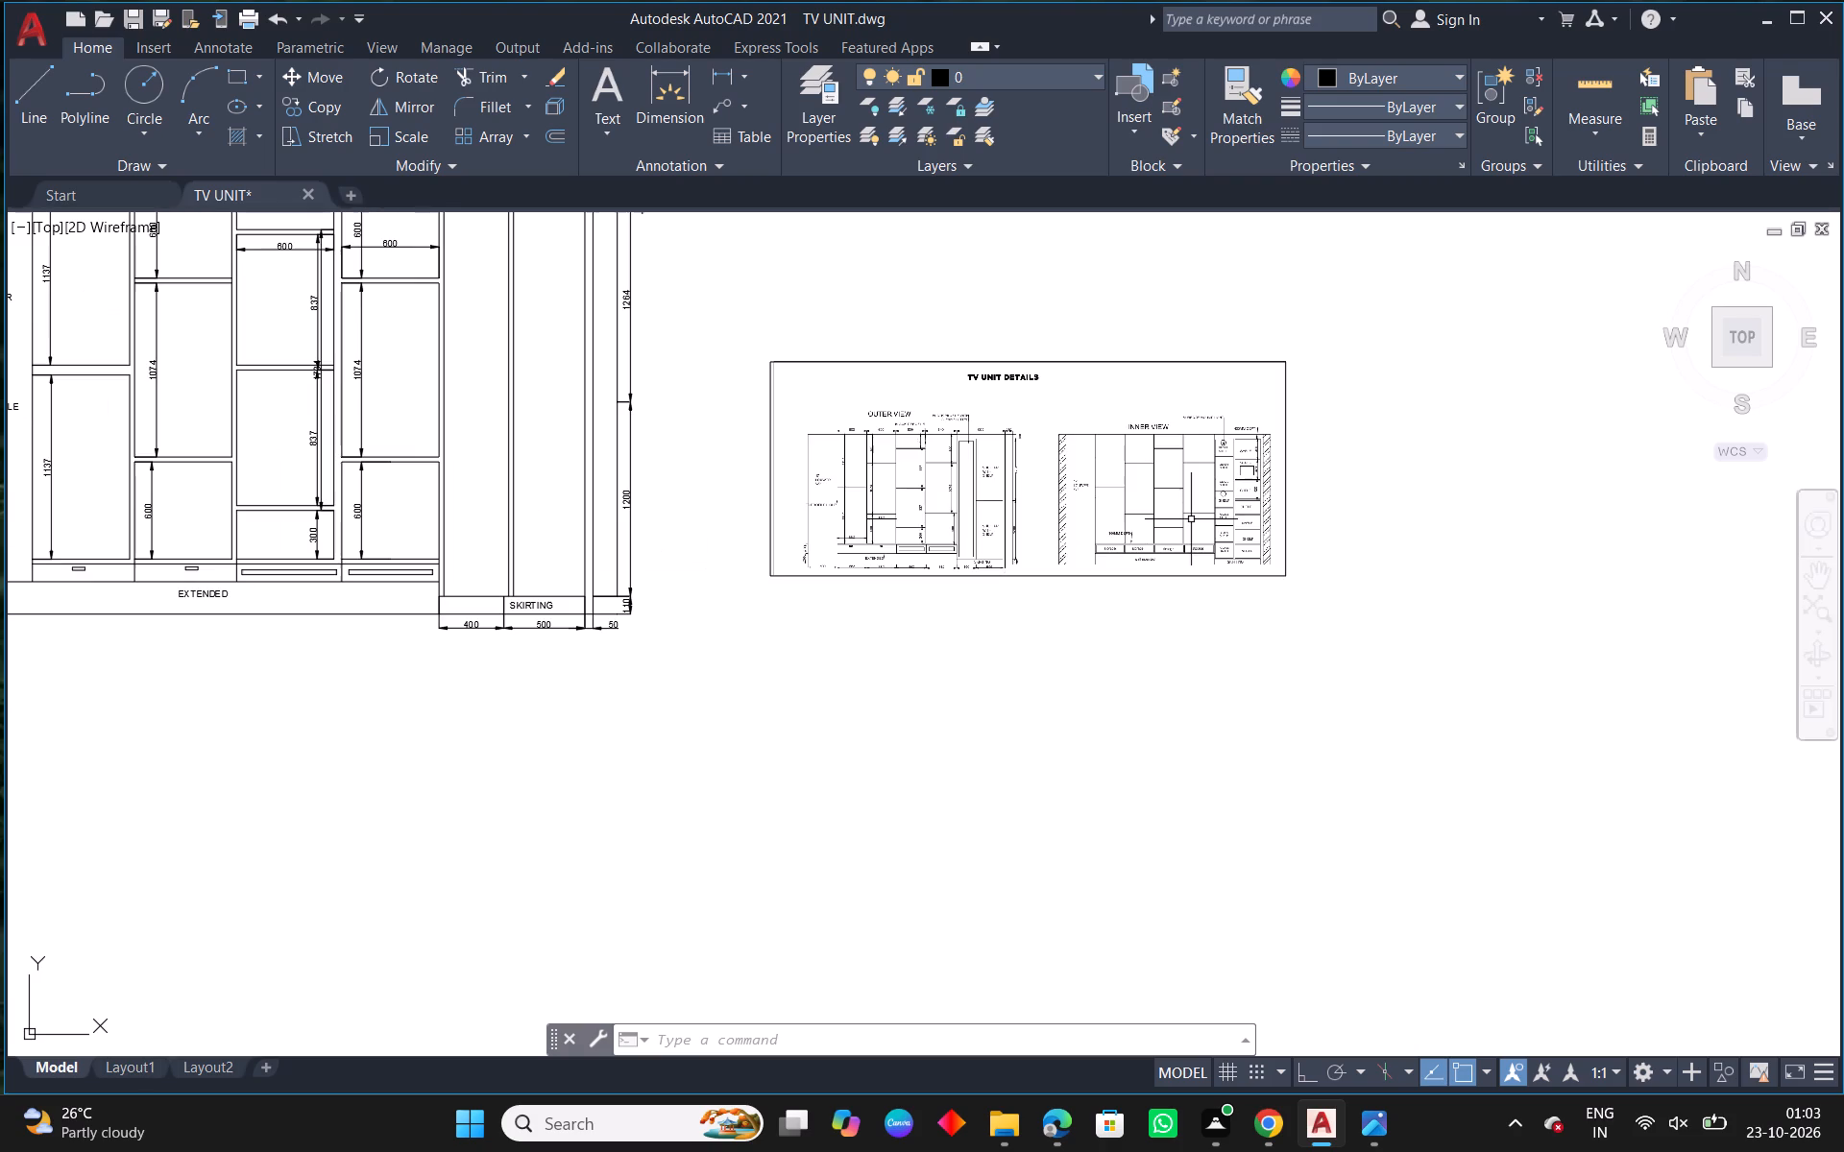
middle_drag(1092, 530, 1102, 484)
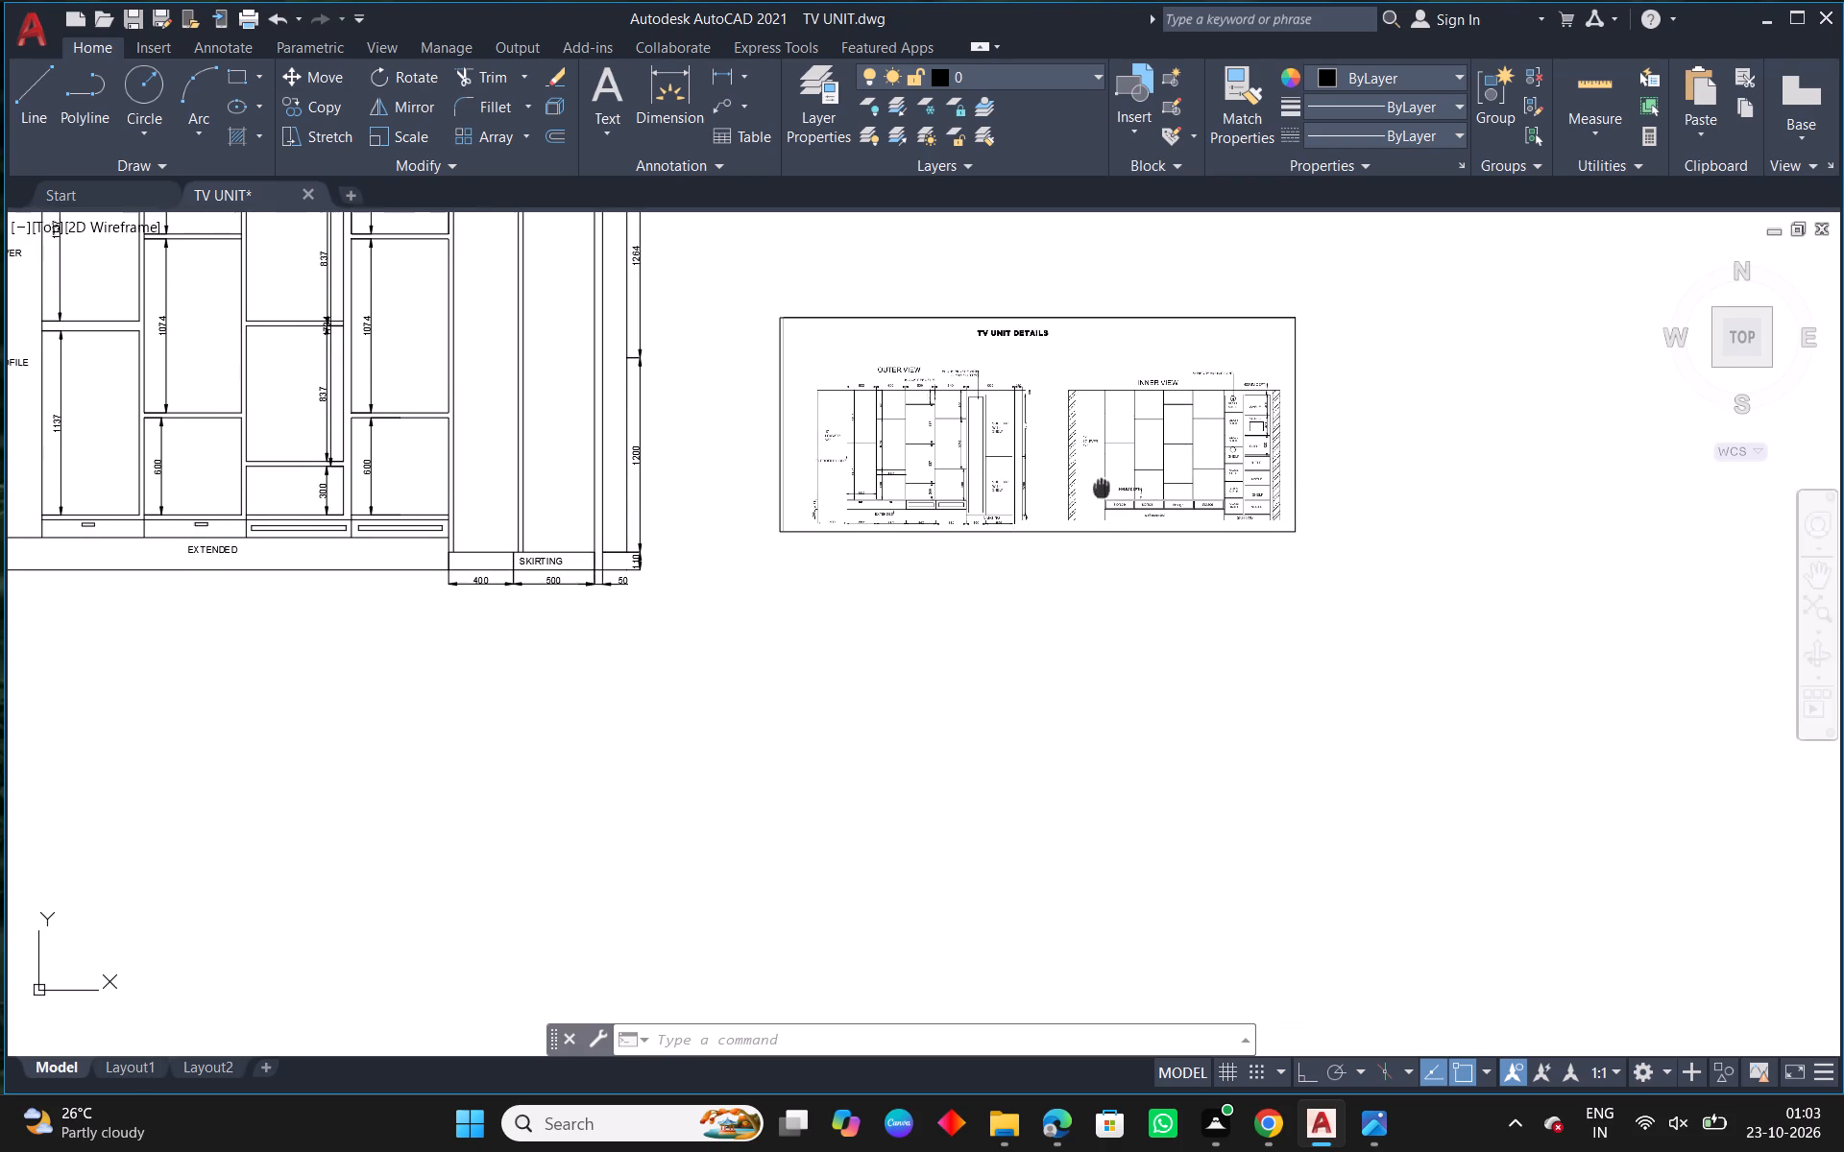
middle_drag(1102, 484, 1061, 493)
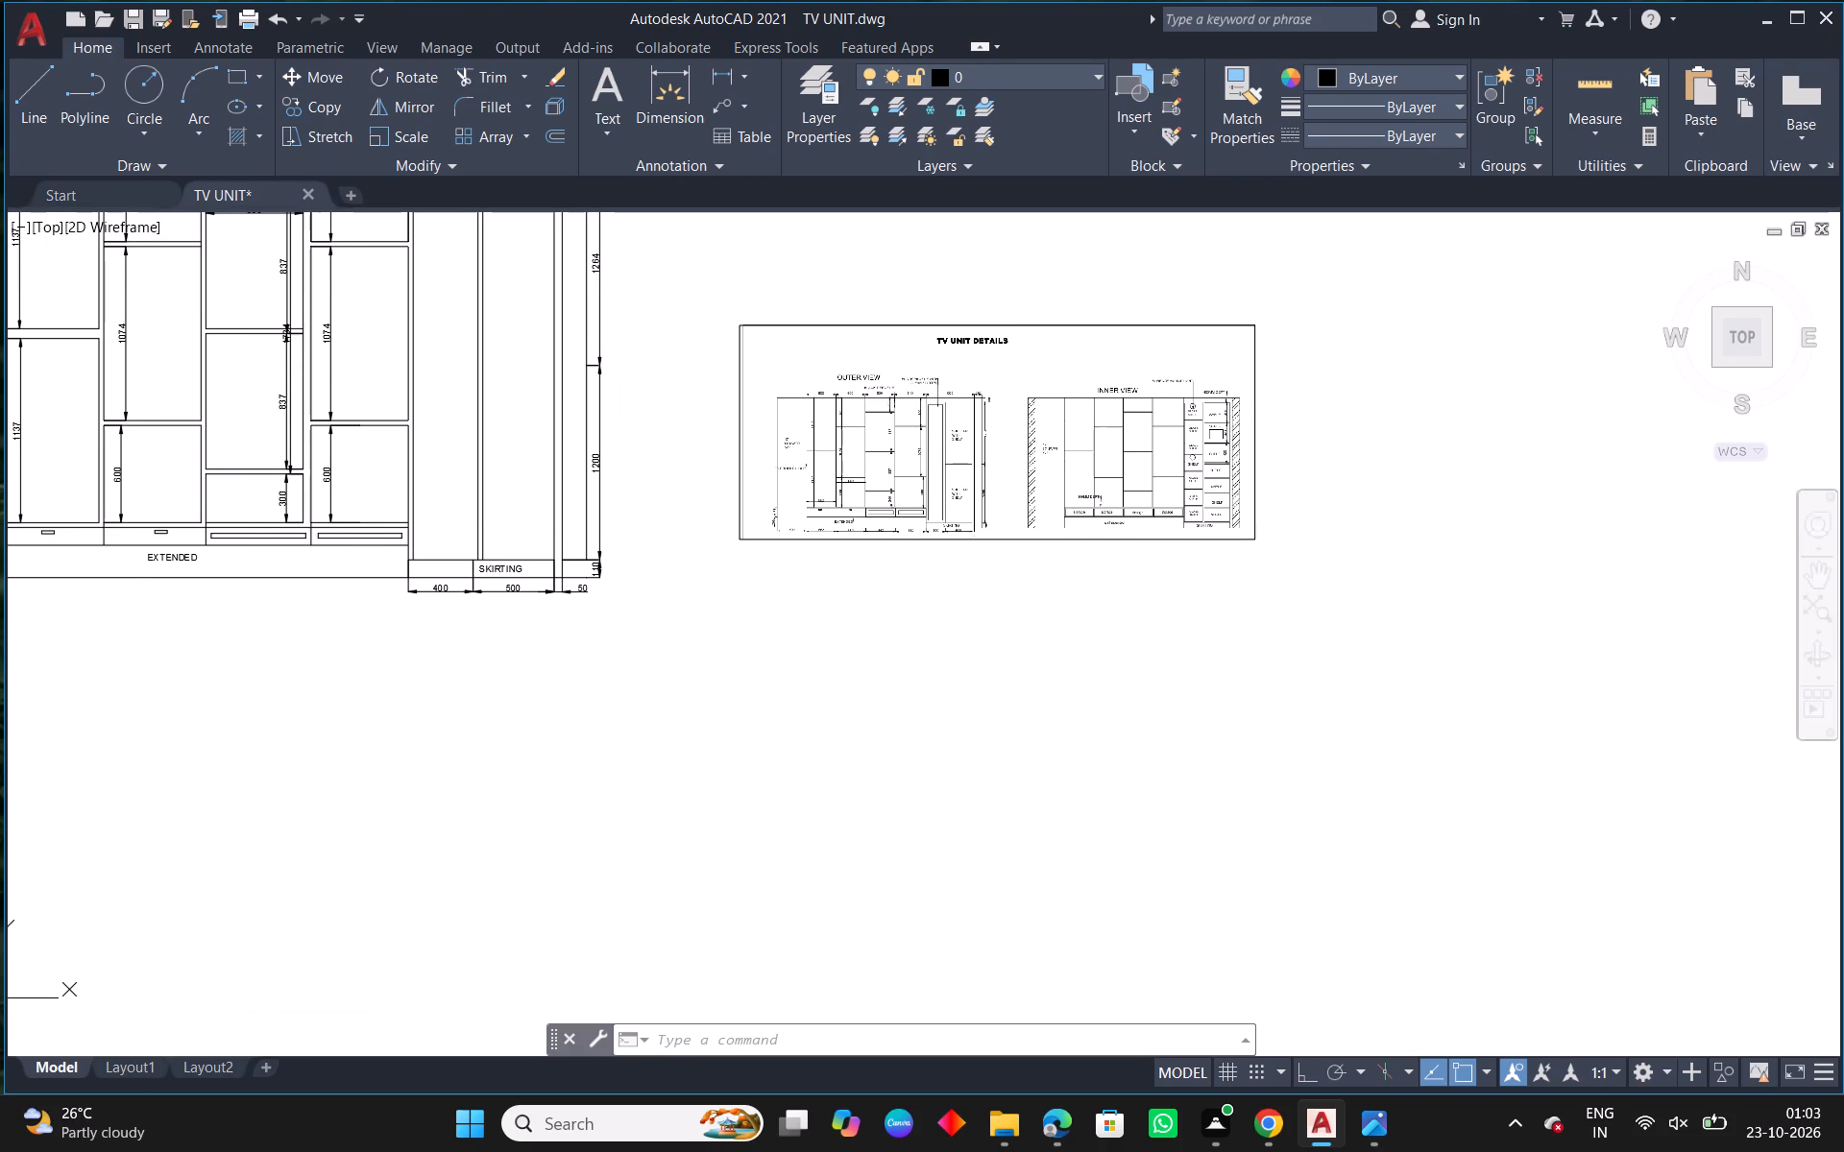
scroll(1243, 418, up, 3)
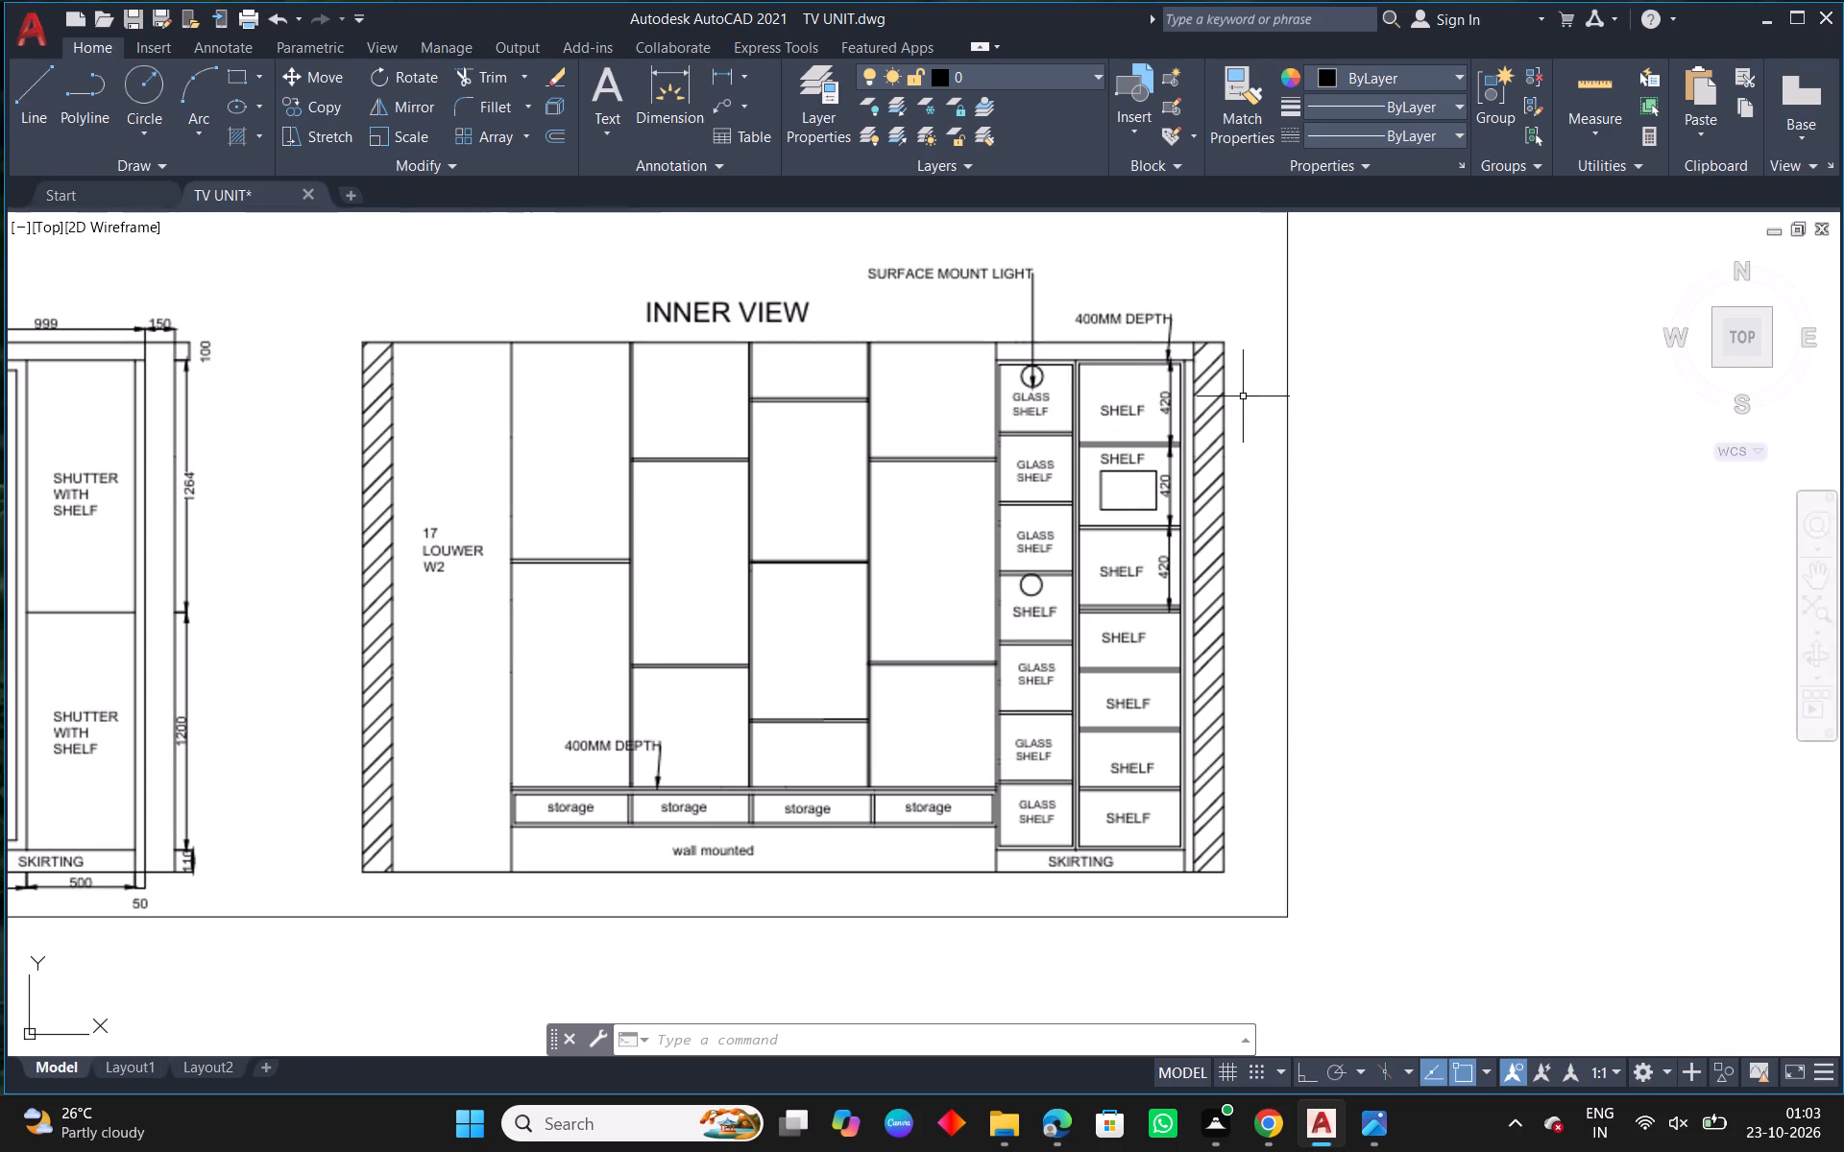
scroll(1050, 380, up, 1)
scroll(1064, 399, down, 3)
Offset the tall cabinet's top line 30 mm downward, inside the cabinet on the inner elevation.
middle_drag(645, 426, 1277, 573)
middle_drag(402, 369, 980, 629)
scroll(1092, 417, up, 1)
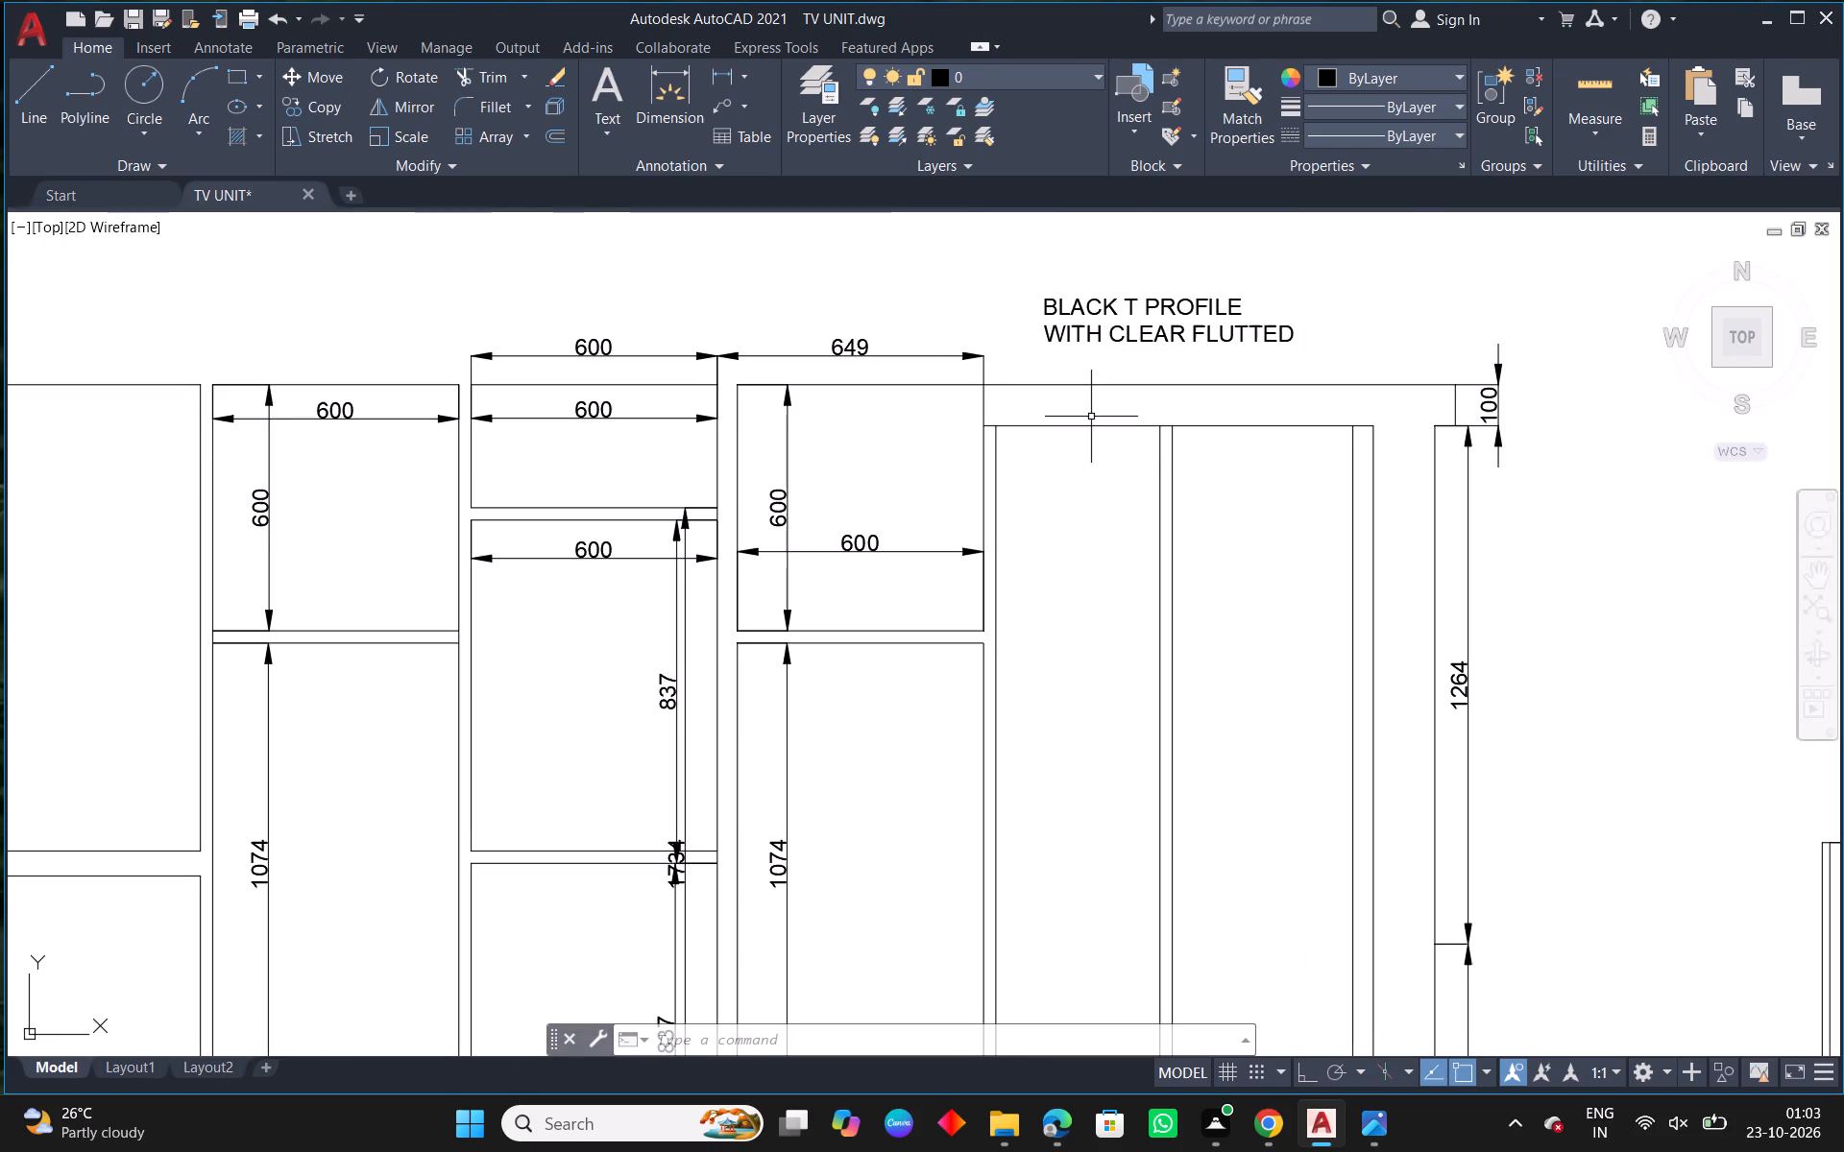
text(O 30)
key(Return)
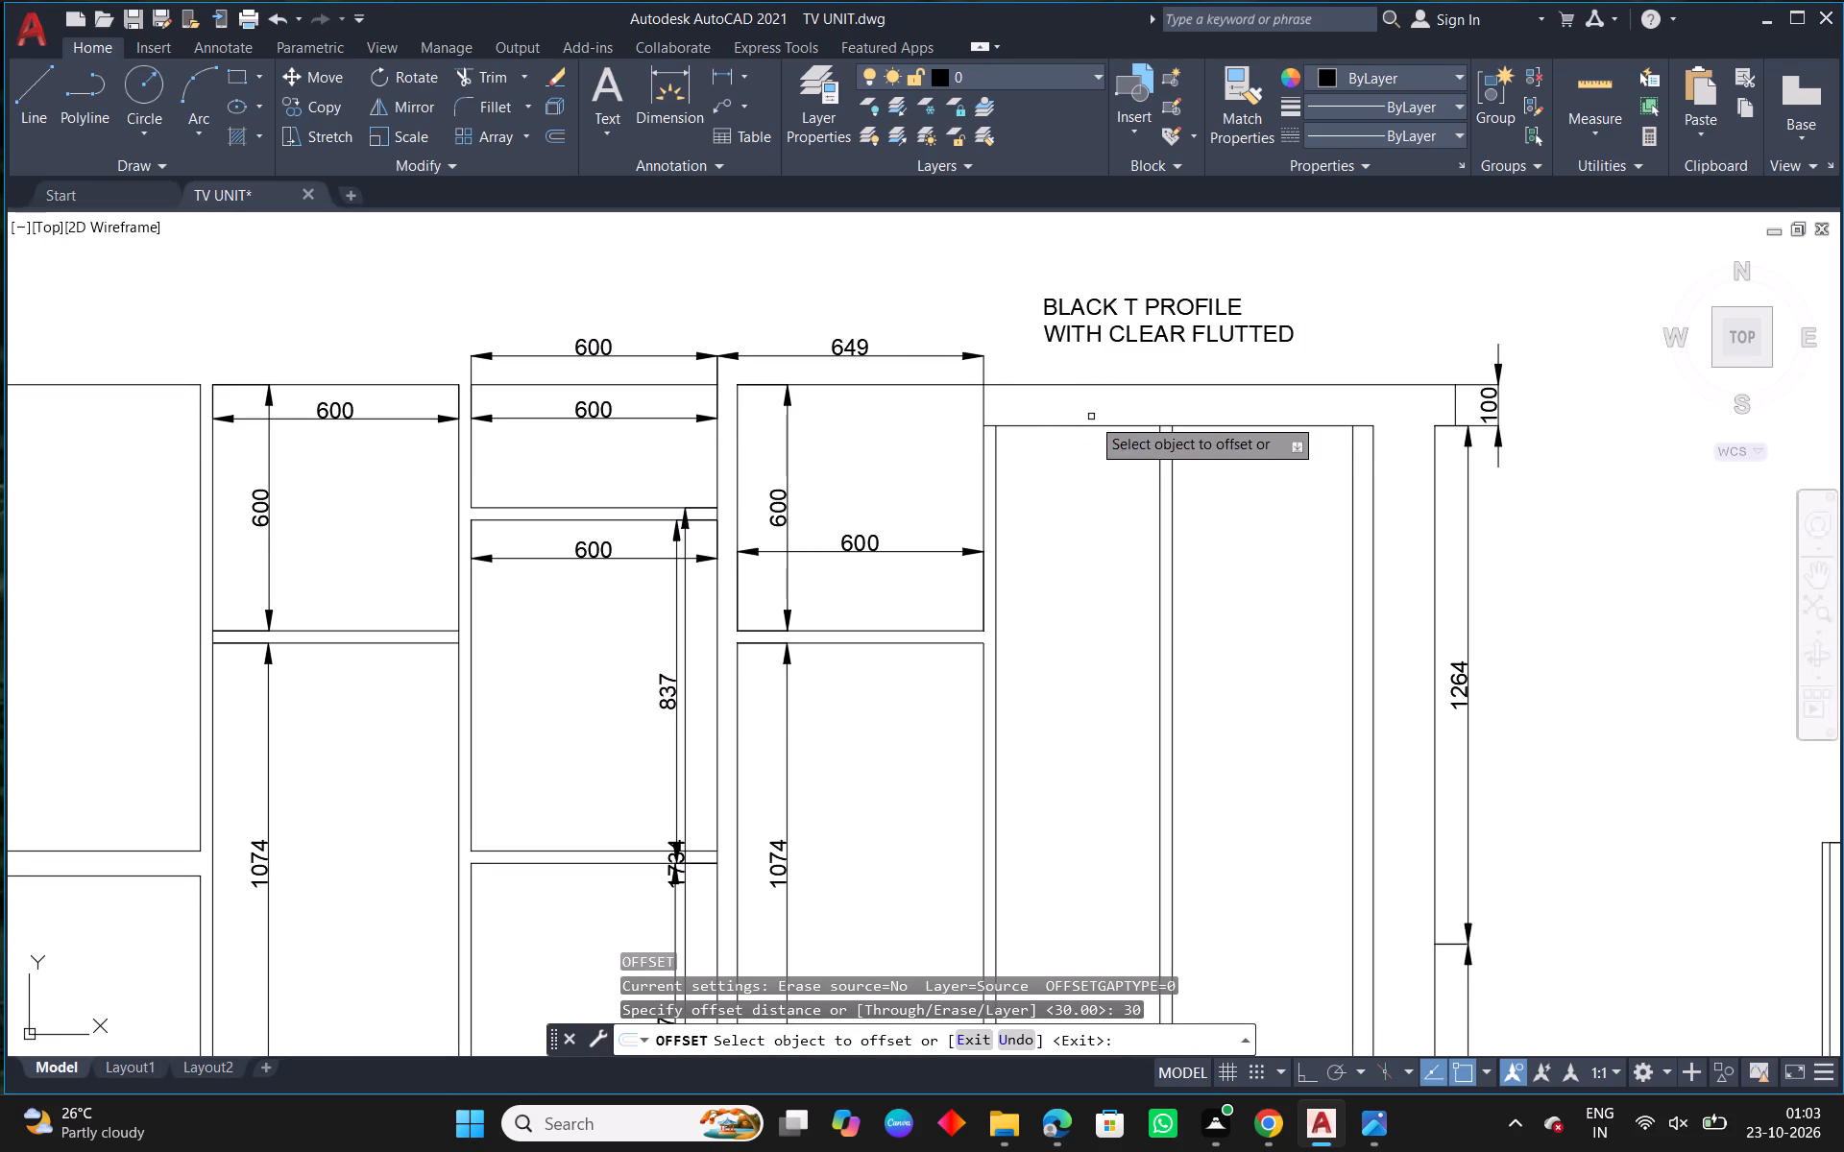
click(1098, 427)
click(1085, 497)
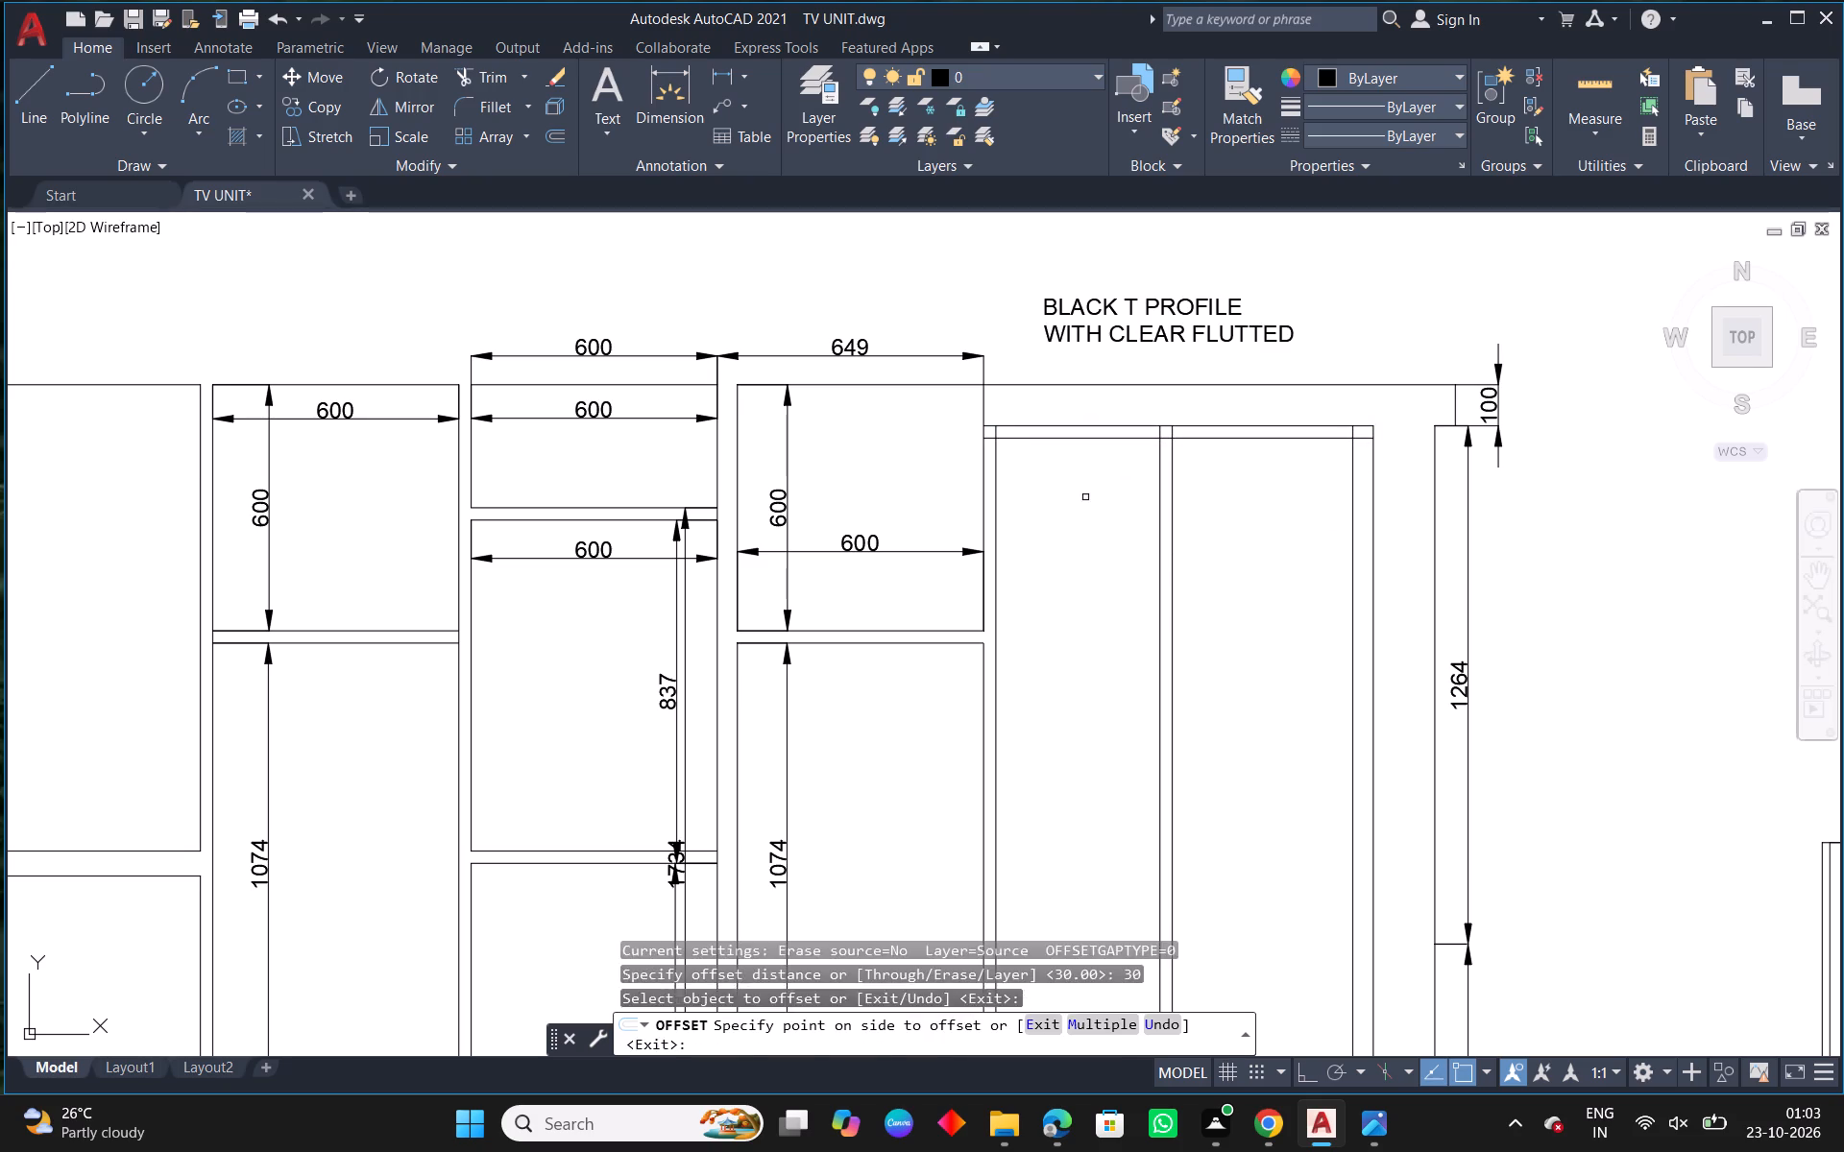
right_click(1054, 478)
click(1112, 505)
Fillet both top corners of the tall cabinet's left column with radius 0, joining the offset top line to its side lines.
scroll(1013, 480, up, 2)
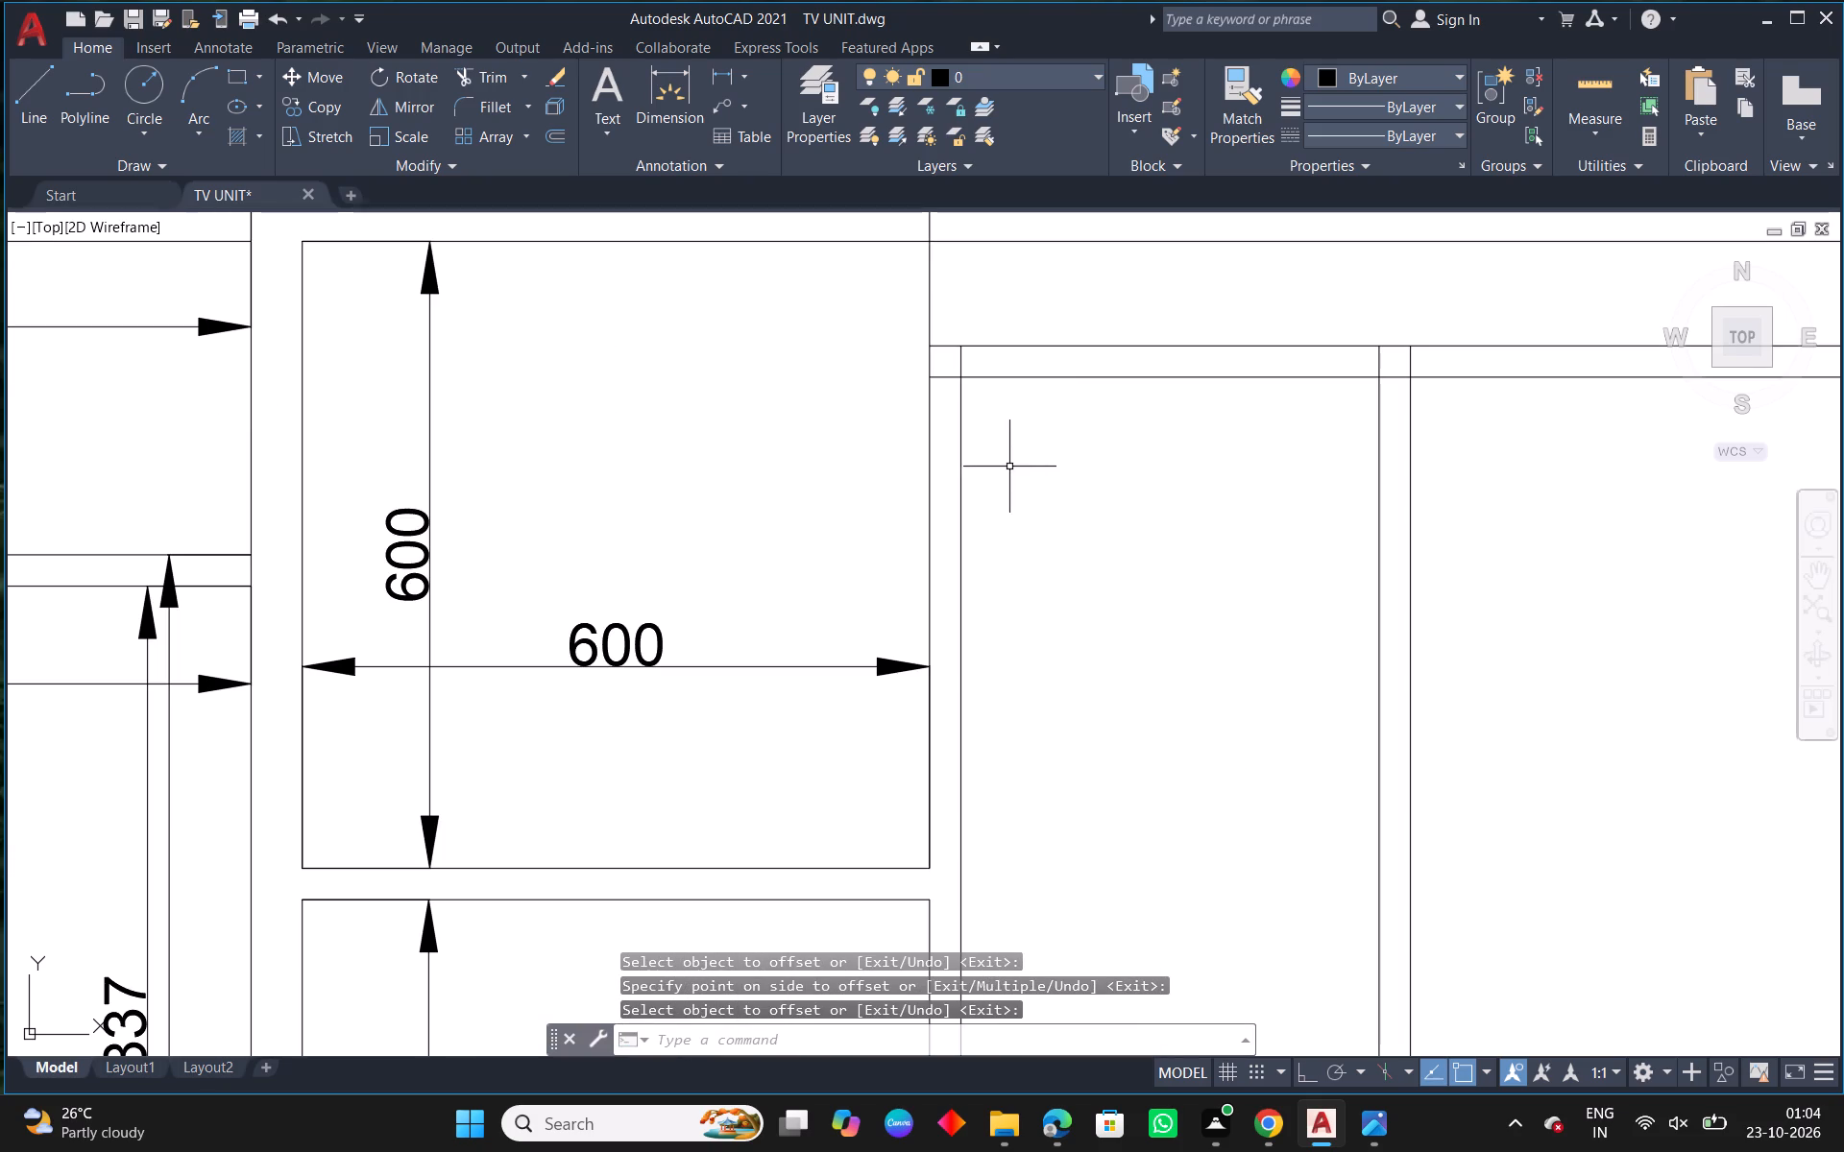
click(643, 106)
click(481, 100)
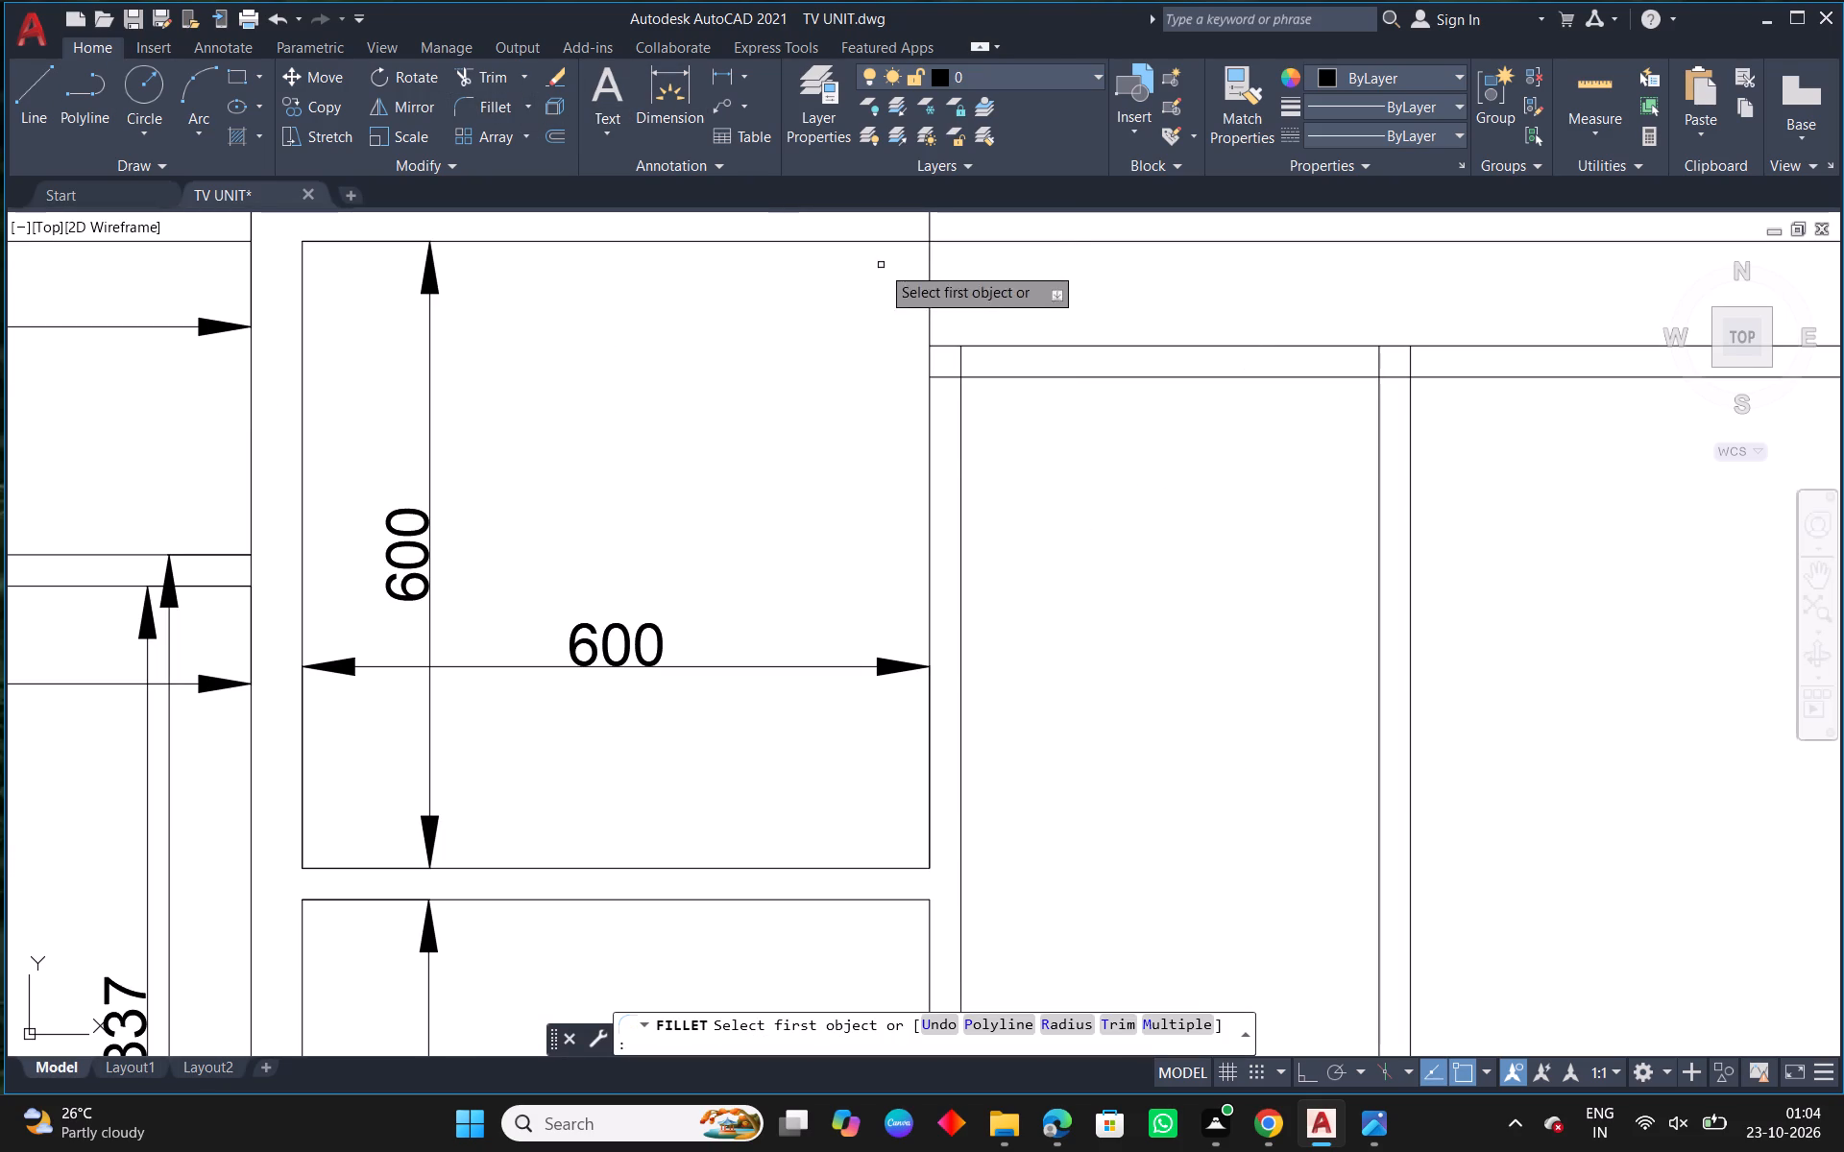
click(957, 394)
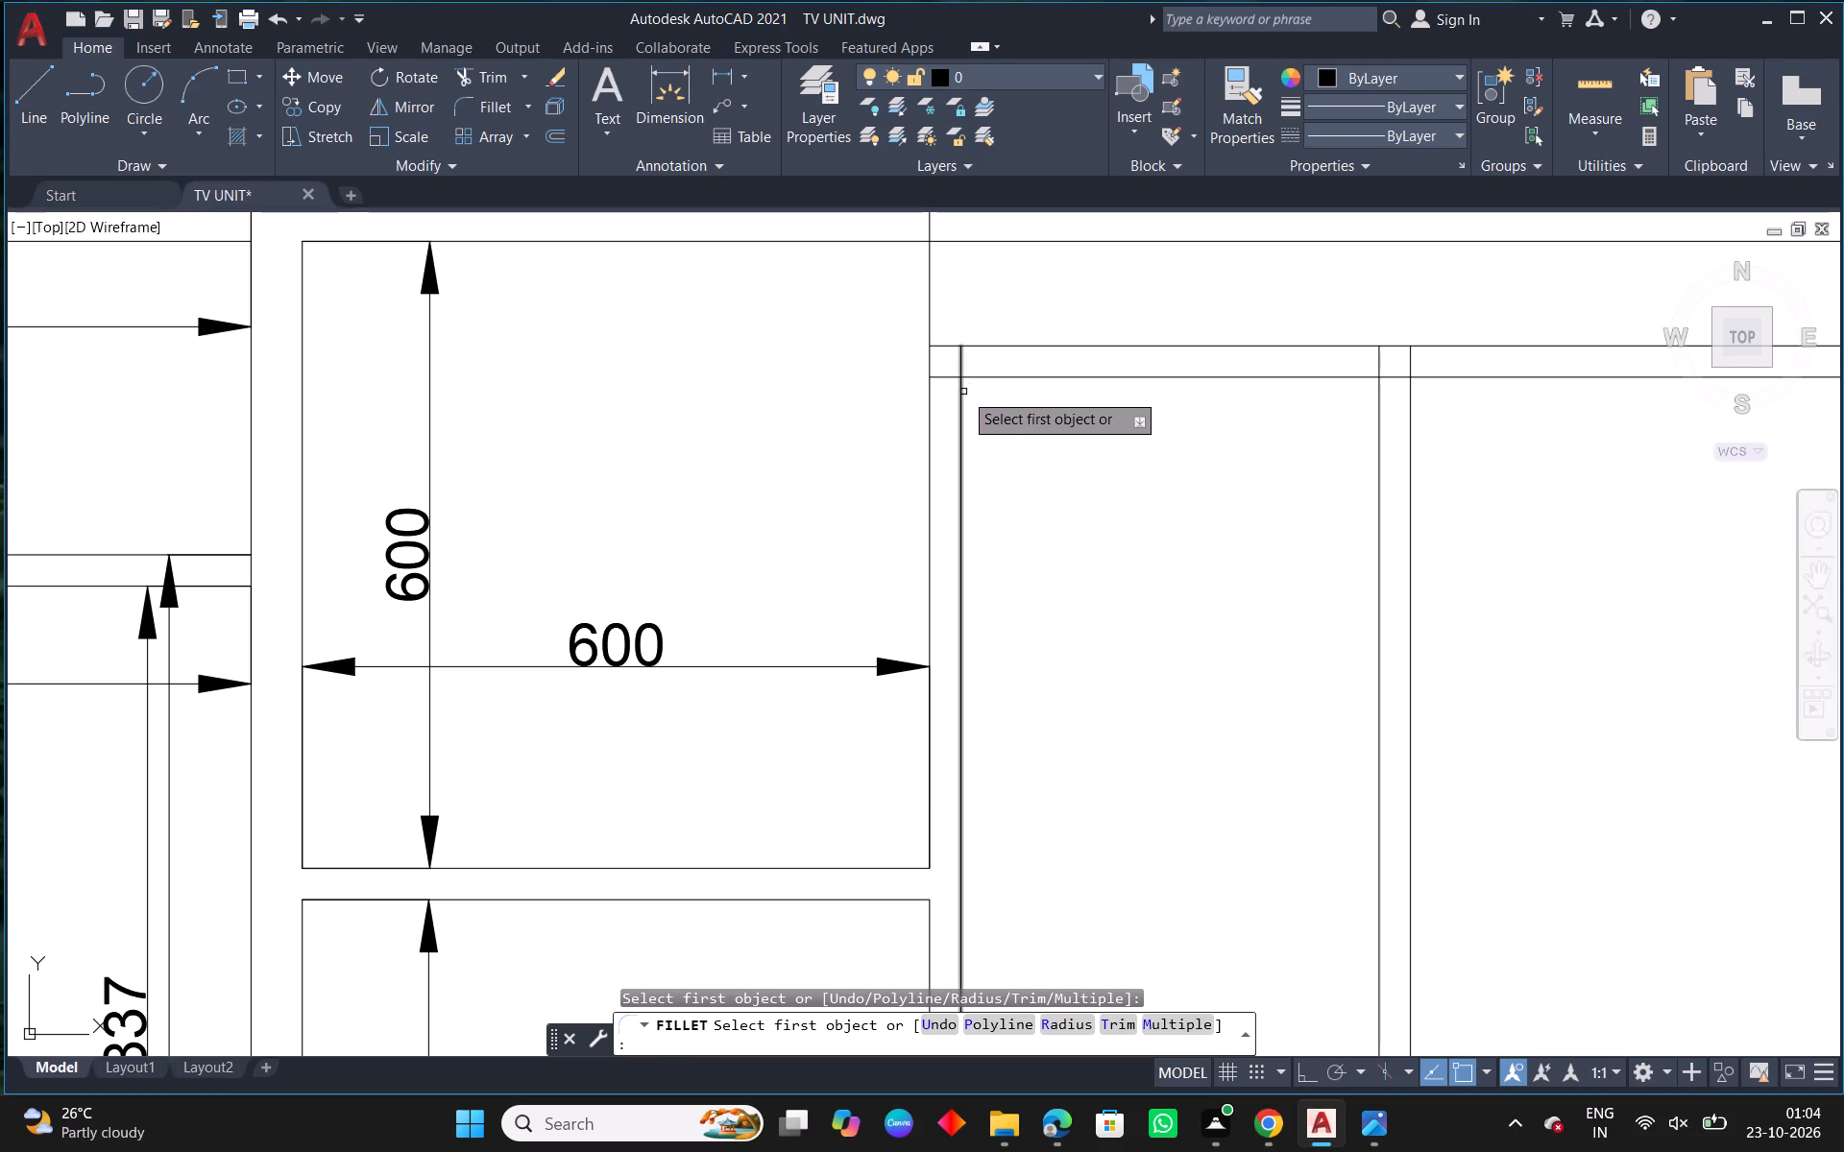
click(958, 397)
click(976, 378)
right_click(972, 381)
click(1039, 399)
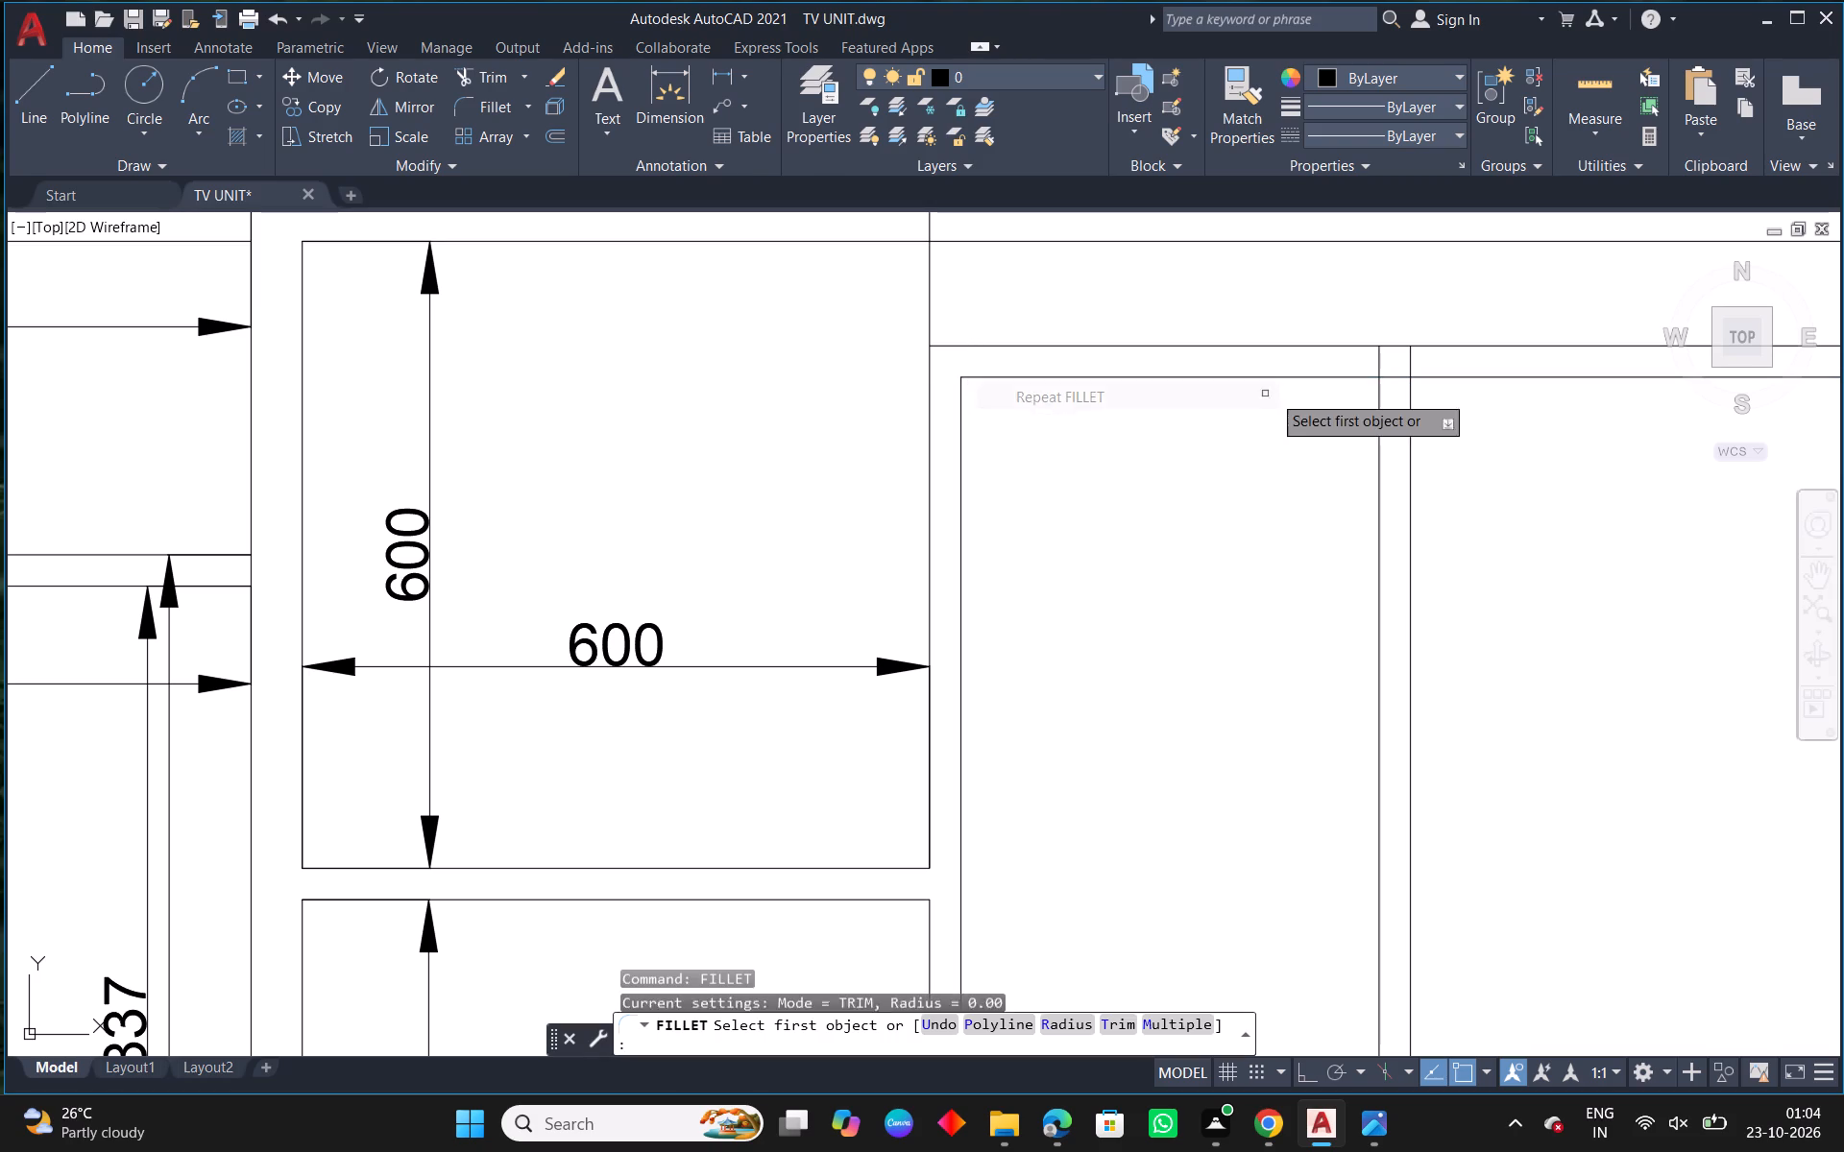
click(1337, 377)
click(1377, 420)
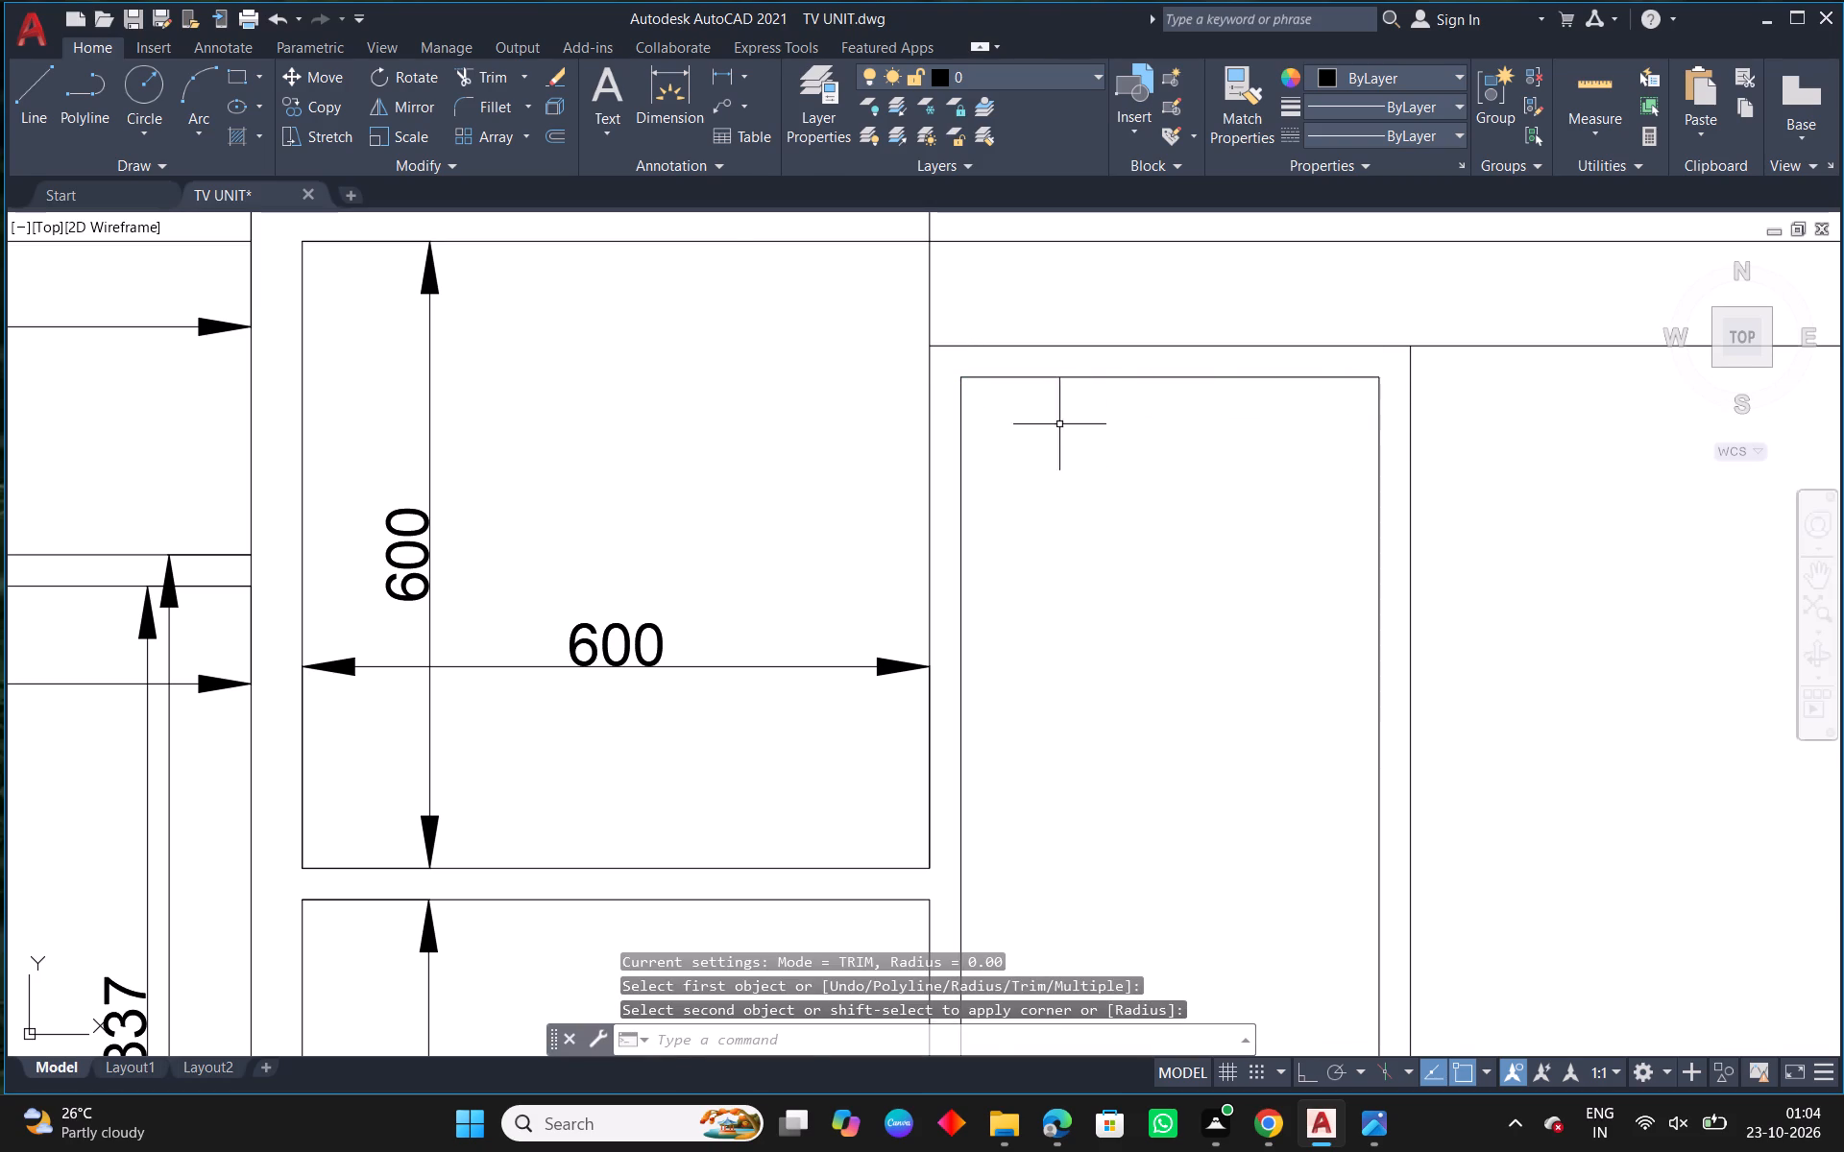
Examine the shelf spacing of the glass shelf column and the adjacent shelf column in the INNER VIEW reference.
scroll(1058, 425, down, 3)
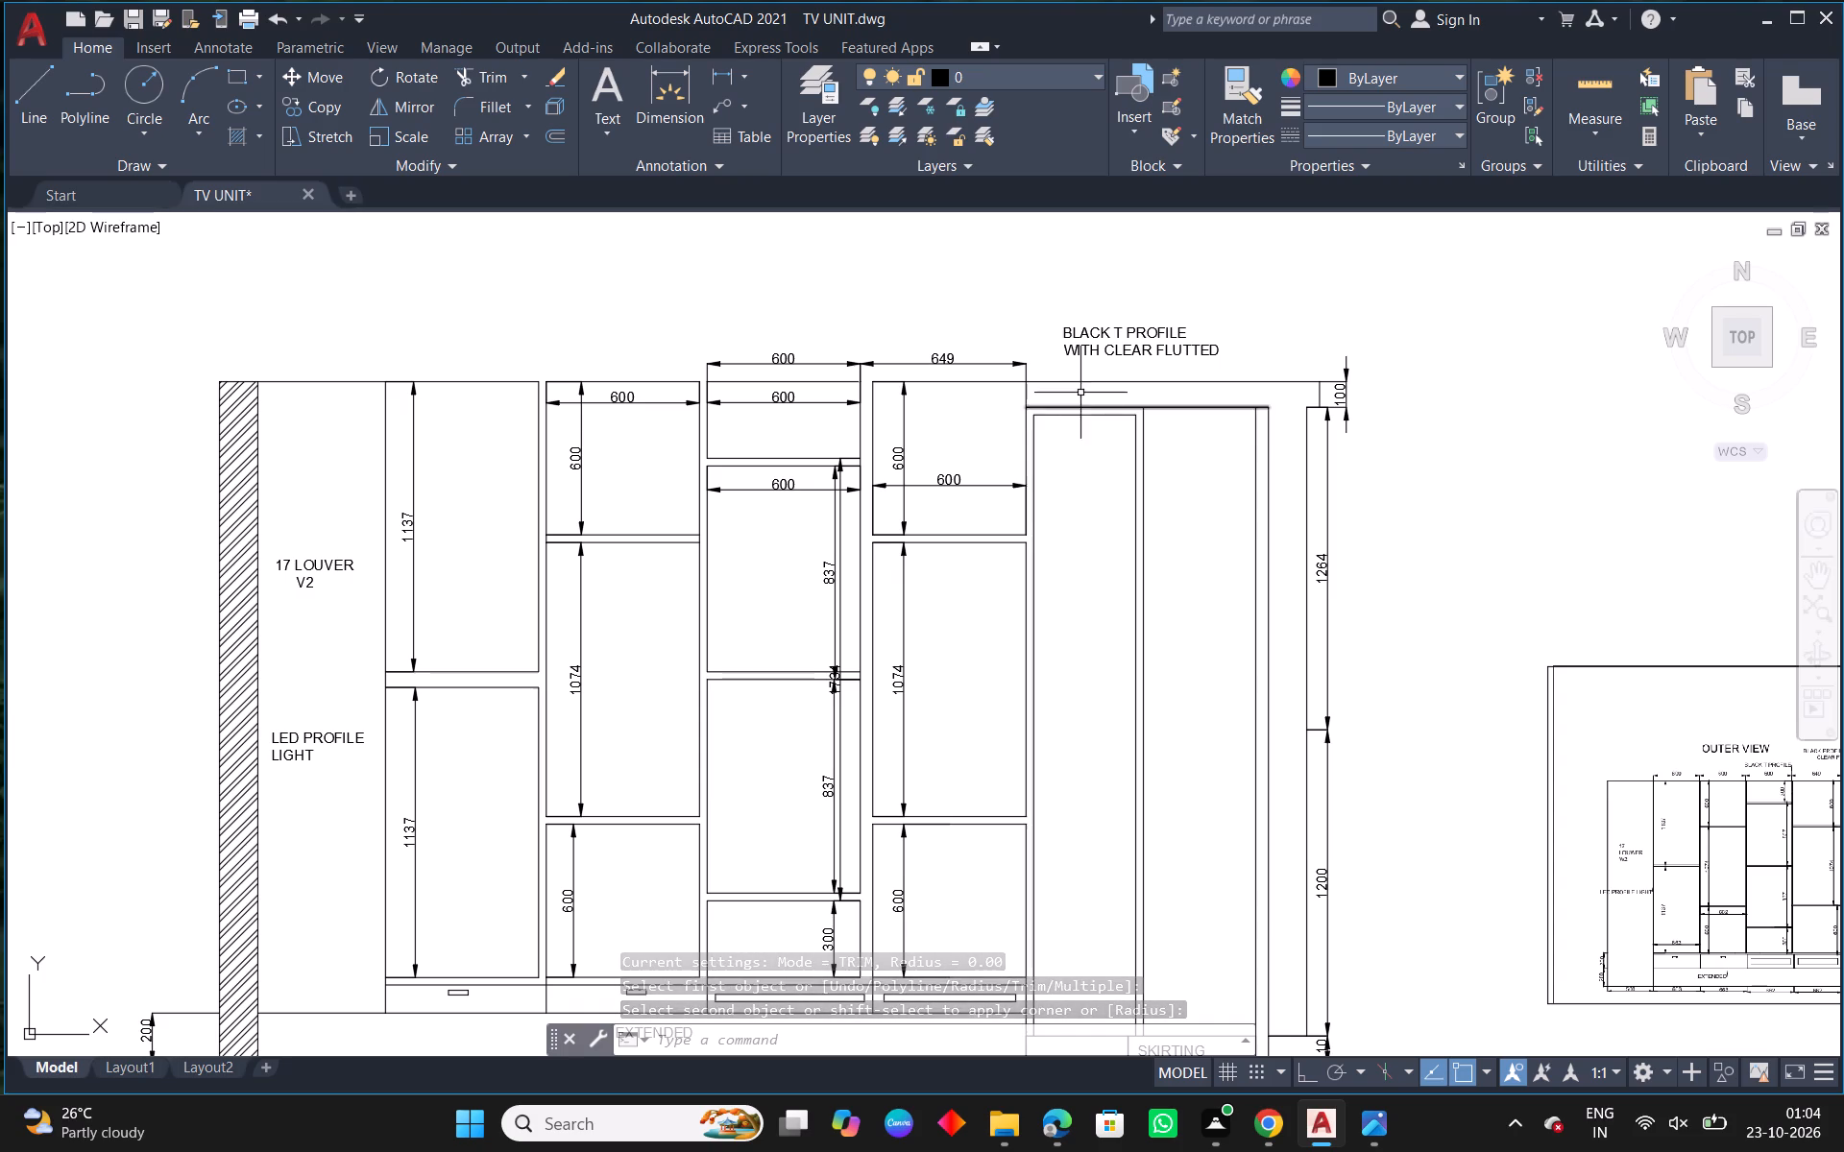
middle_drag(1213, 603, 994, 504)
scroll(957, 501, down, 1)
middle_drag(1097, 545, 981, 497)
scroll(1454, 636, up, 1)
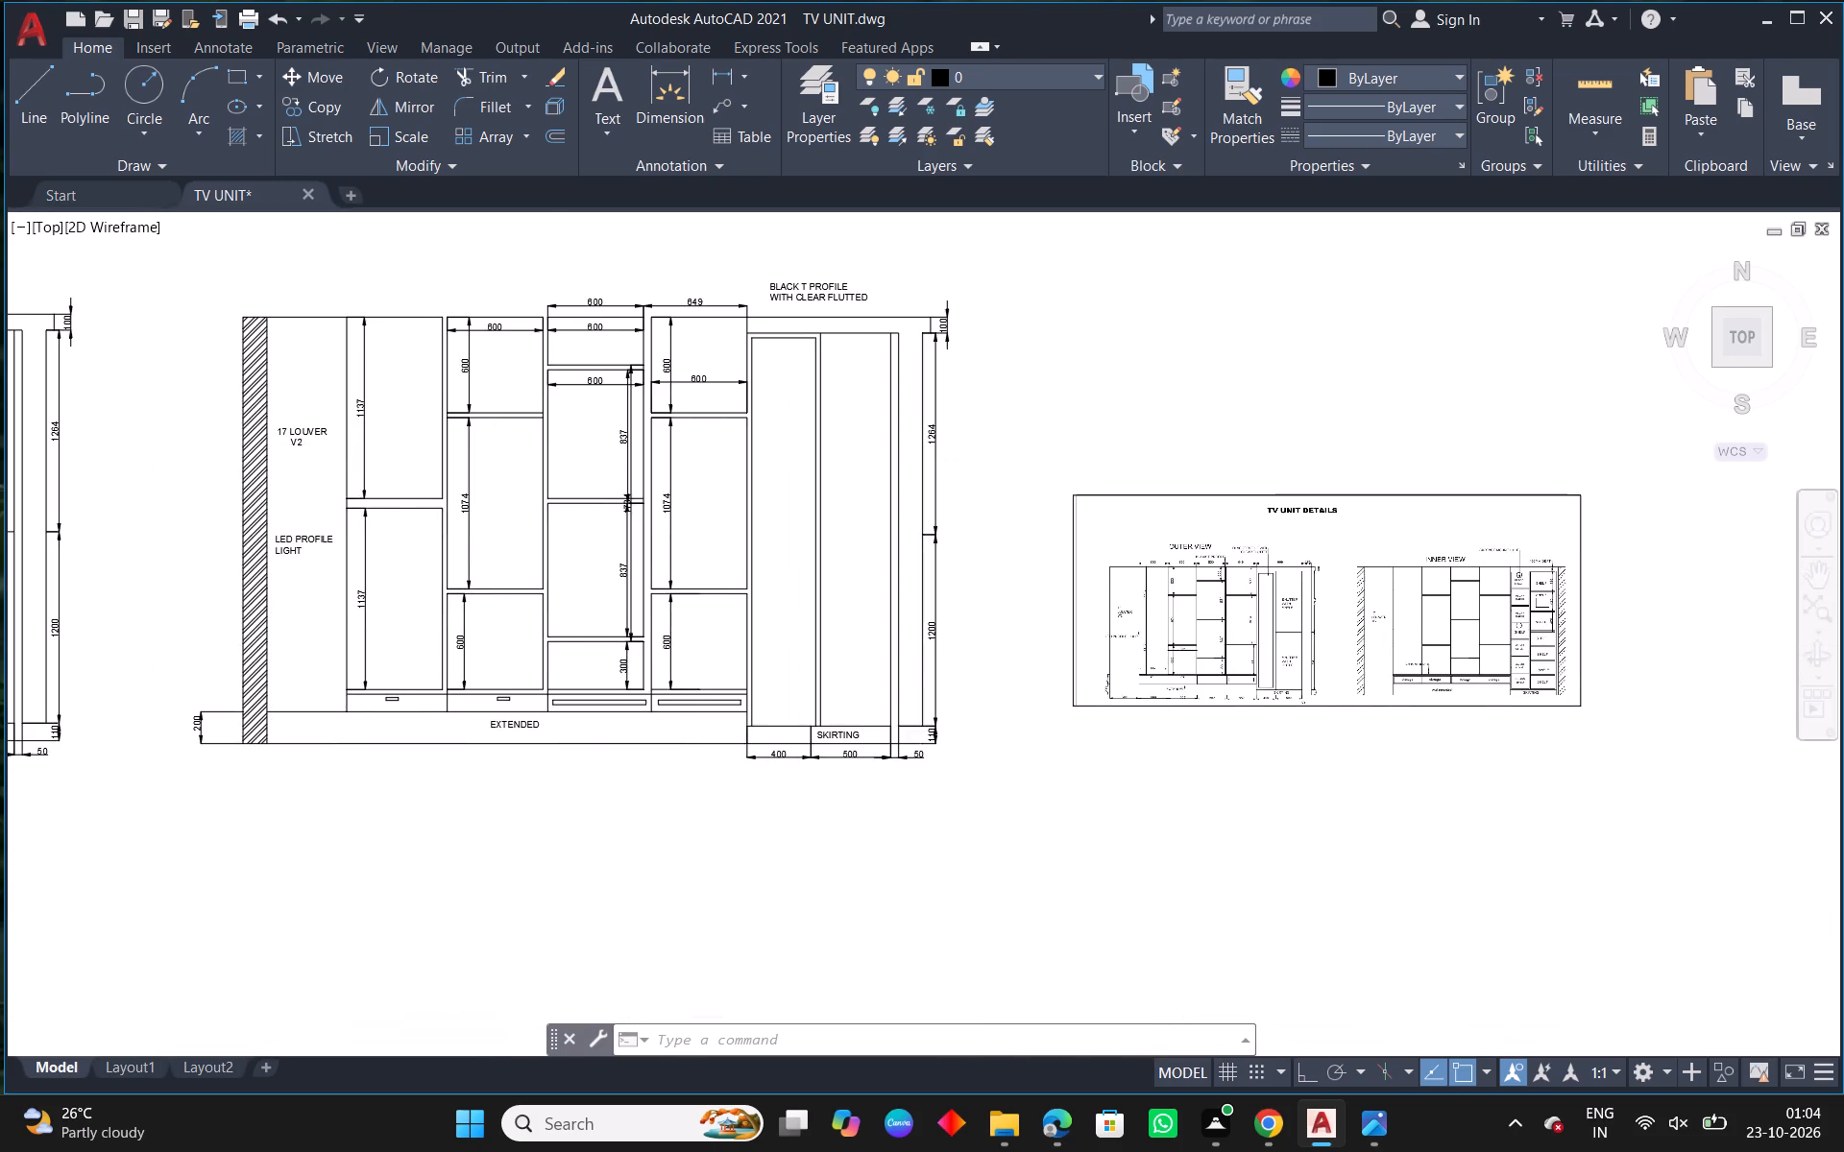
scroll(1464, 636, up, 2)
middle_drag(1569, 620, 1382, 626)
scroll(1178, 556, down, 1)
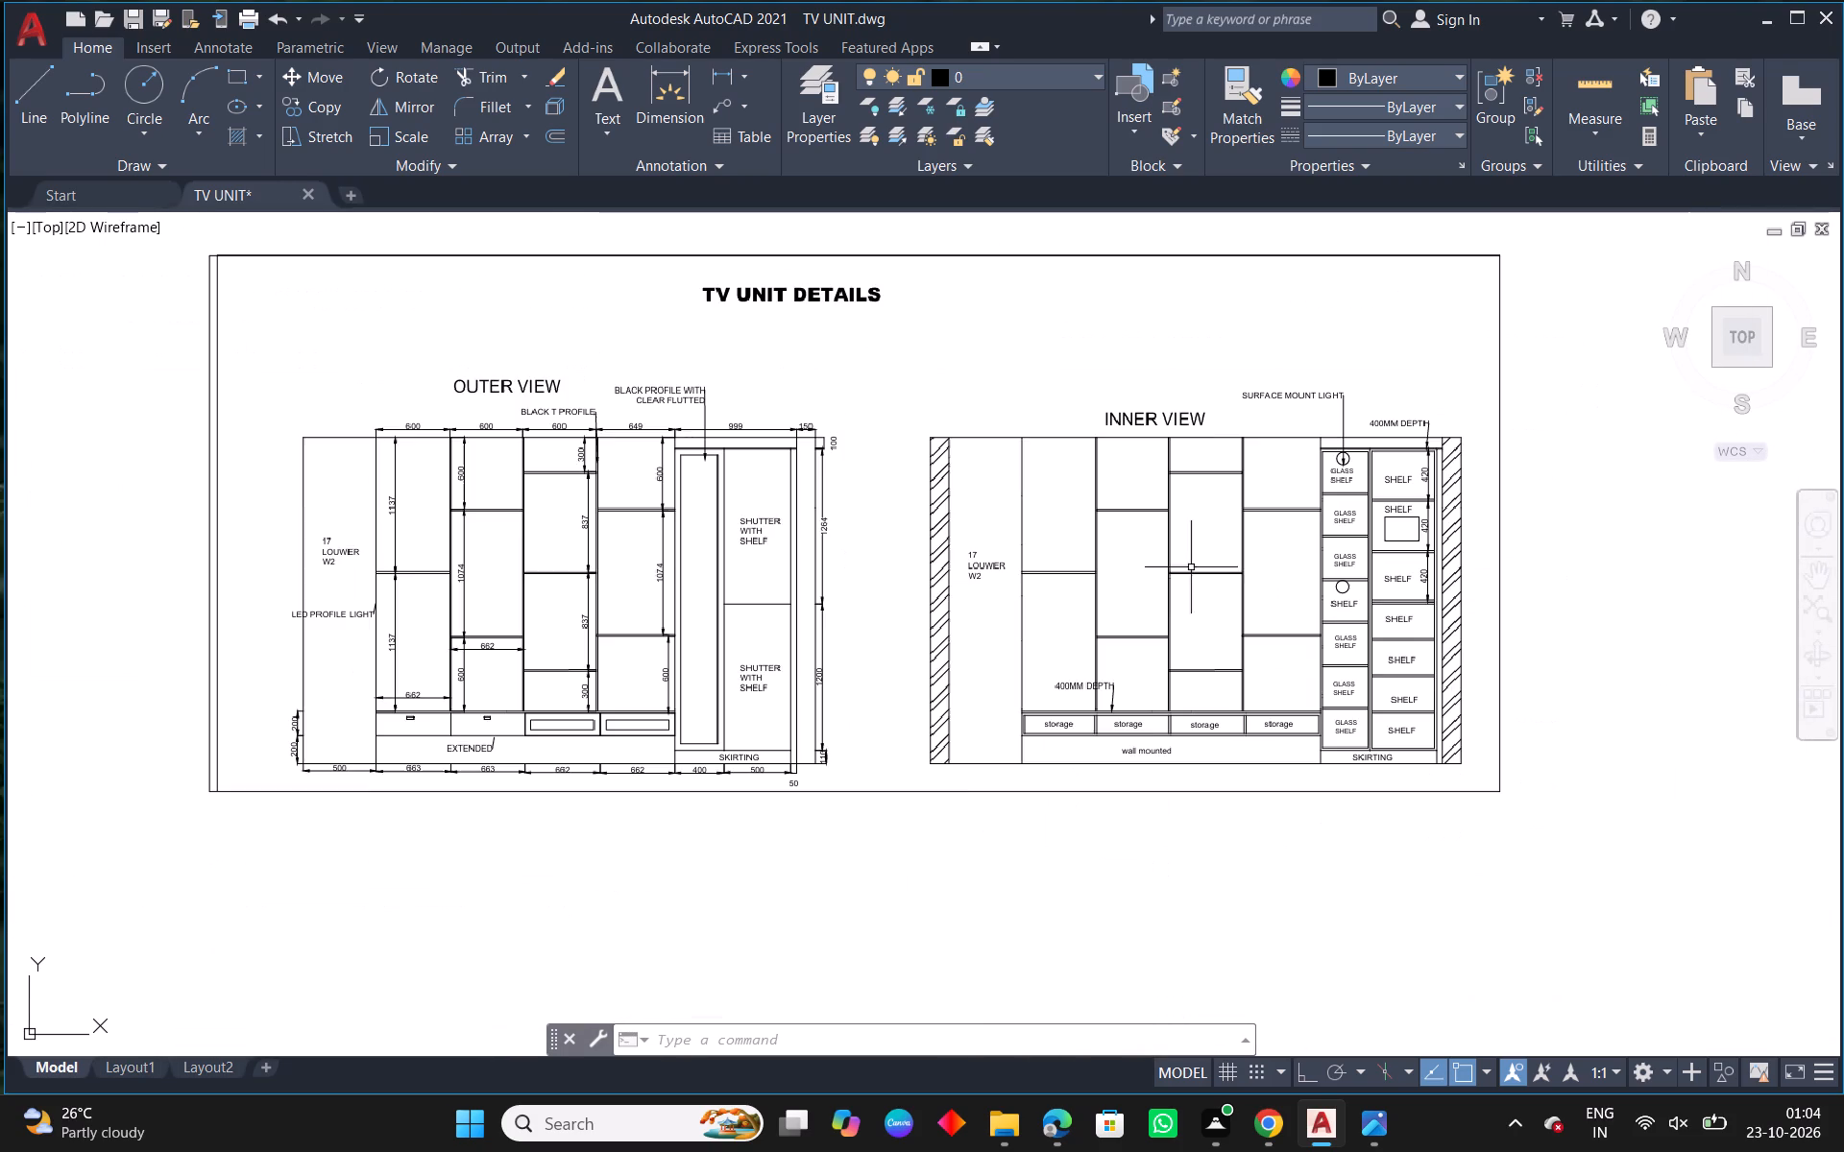
scroll(1513, 579, up, 1)
scroll(1259, 436, up, 1)
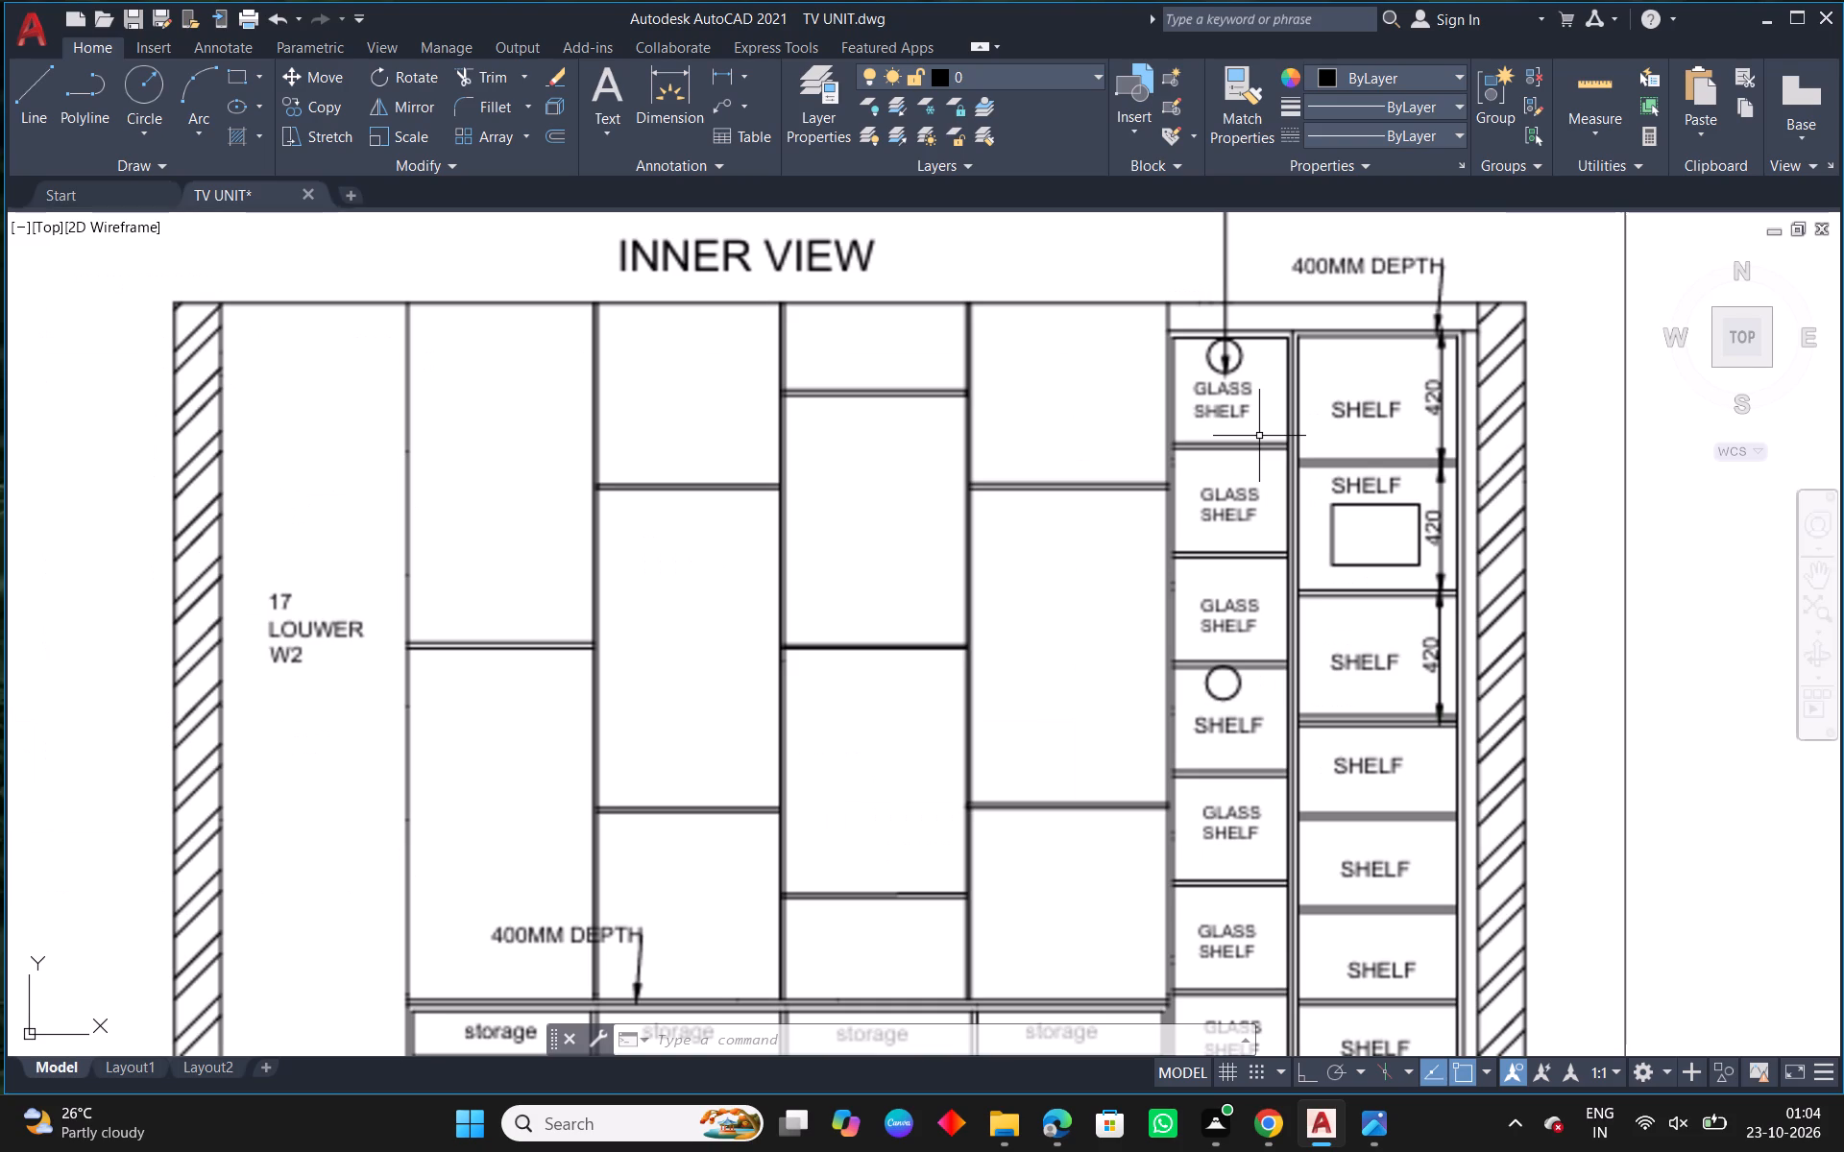
scroll(1259, 436, down, 1)
middle_drag(1315, 657, 1323, 648)
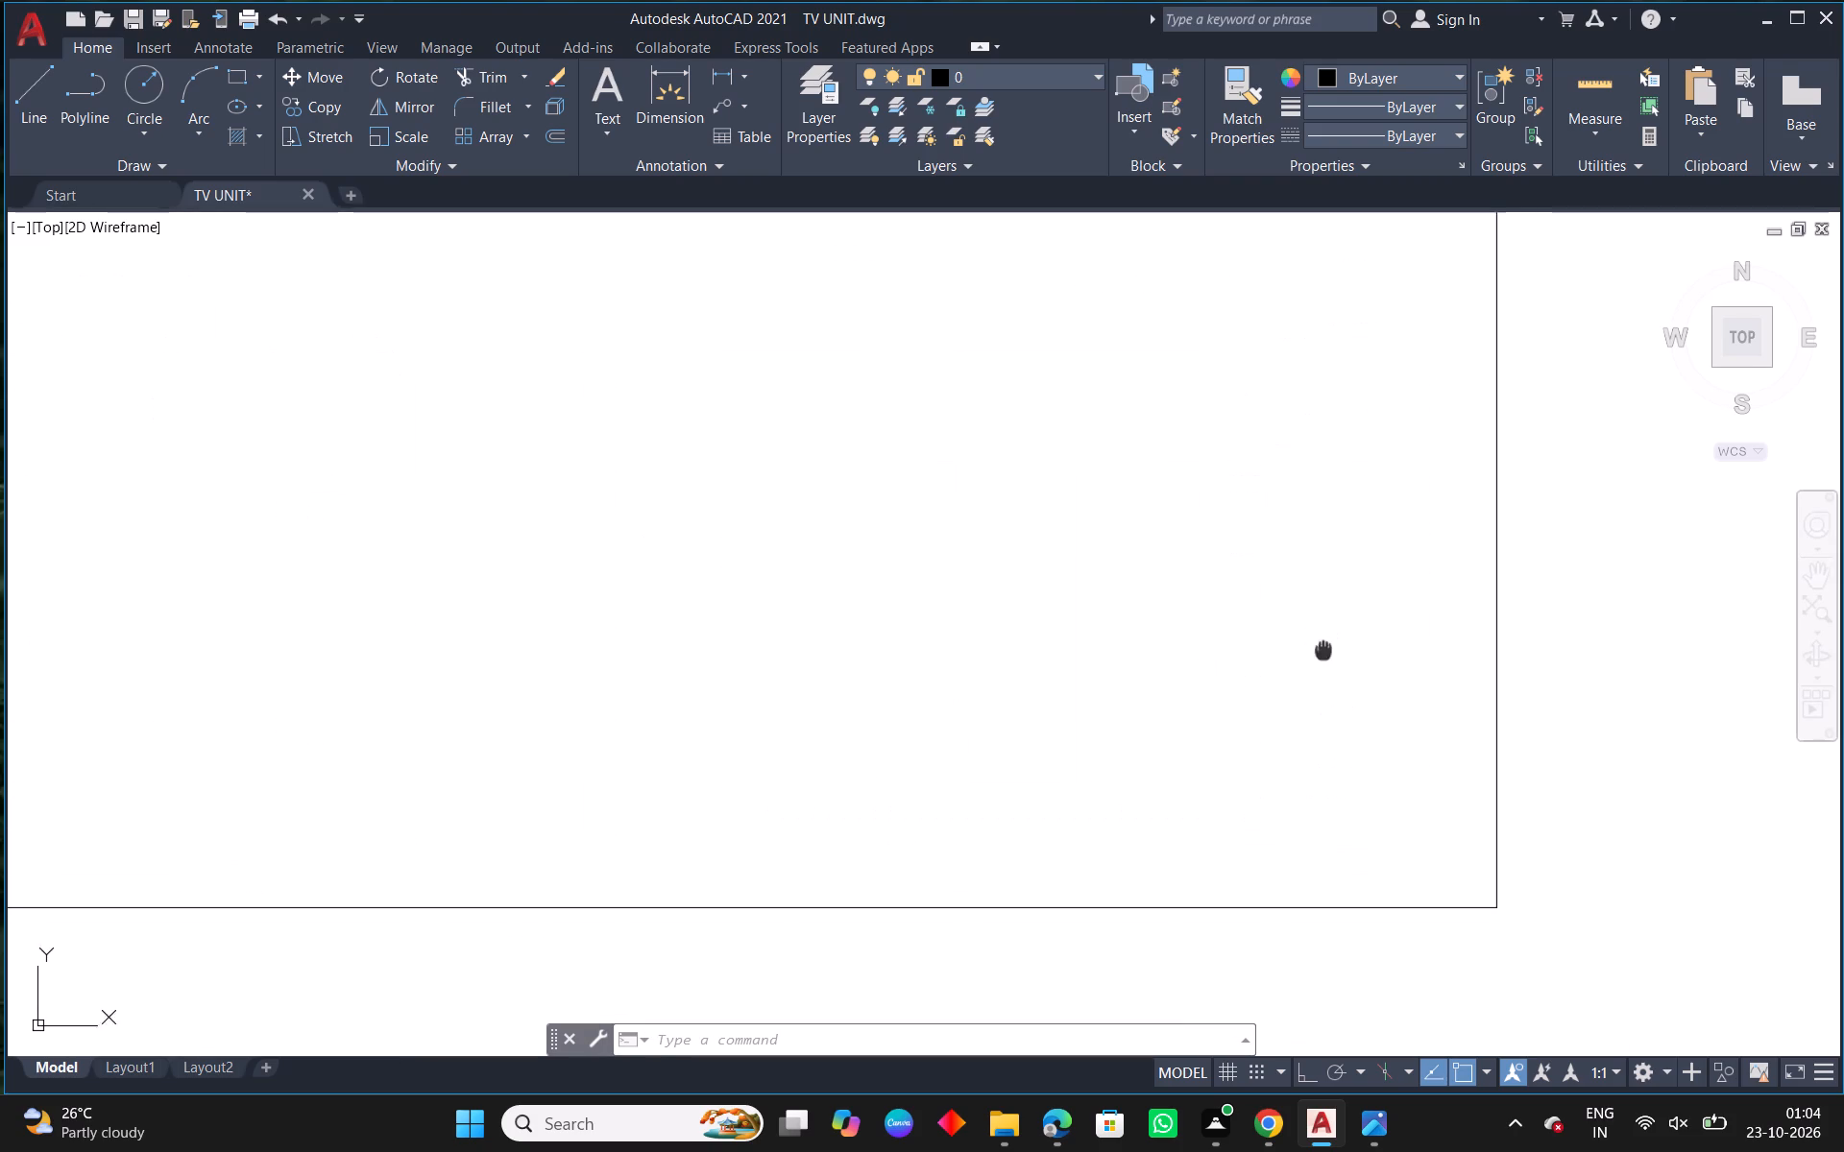
middle_drag(1323, 648, 1343, 618)
scroll(1343, 618, down, 2)
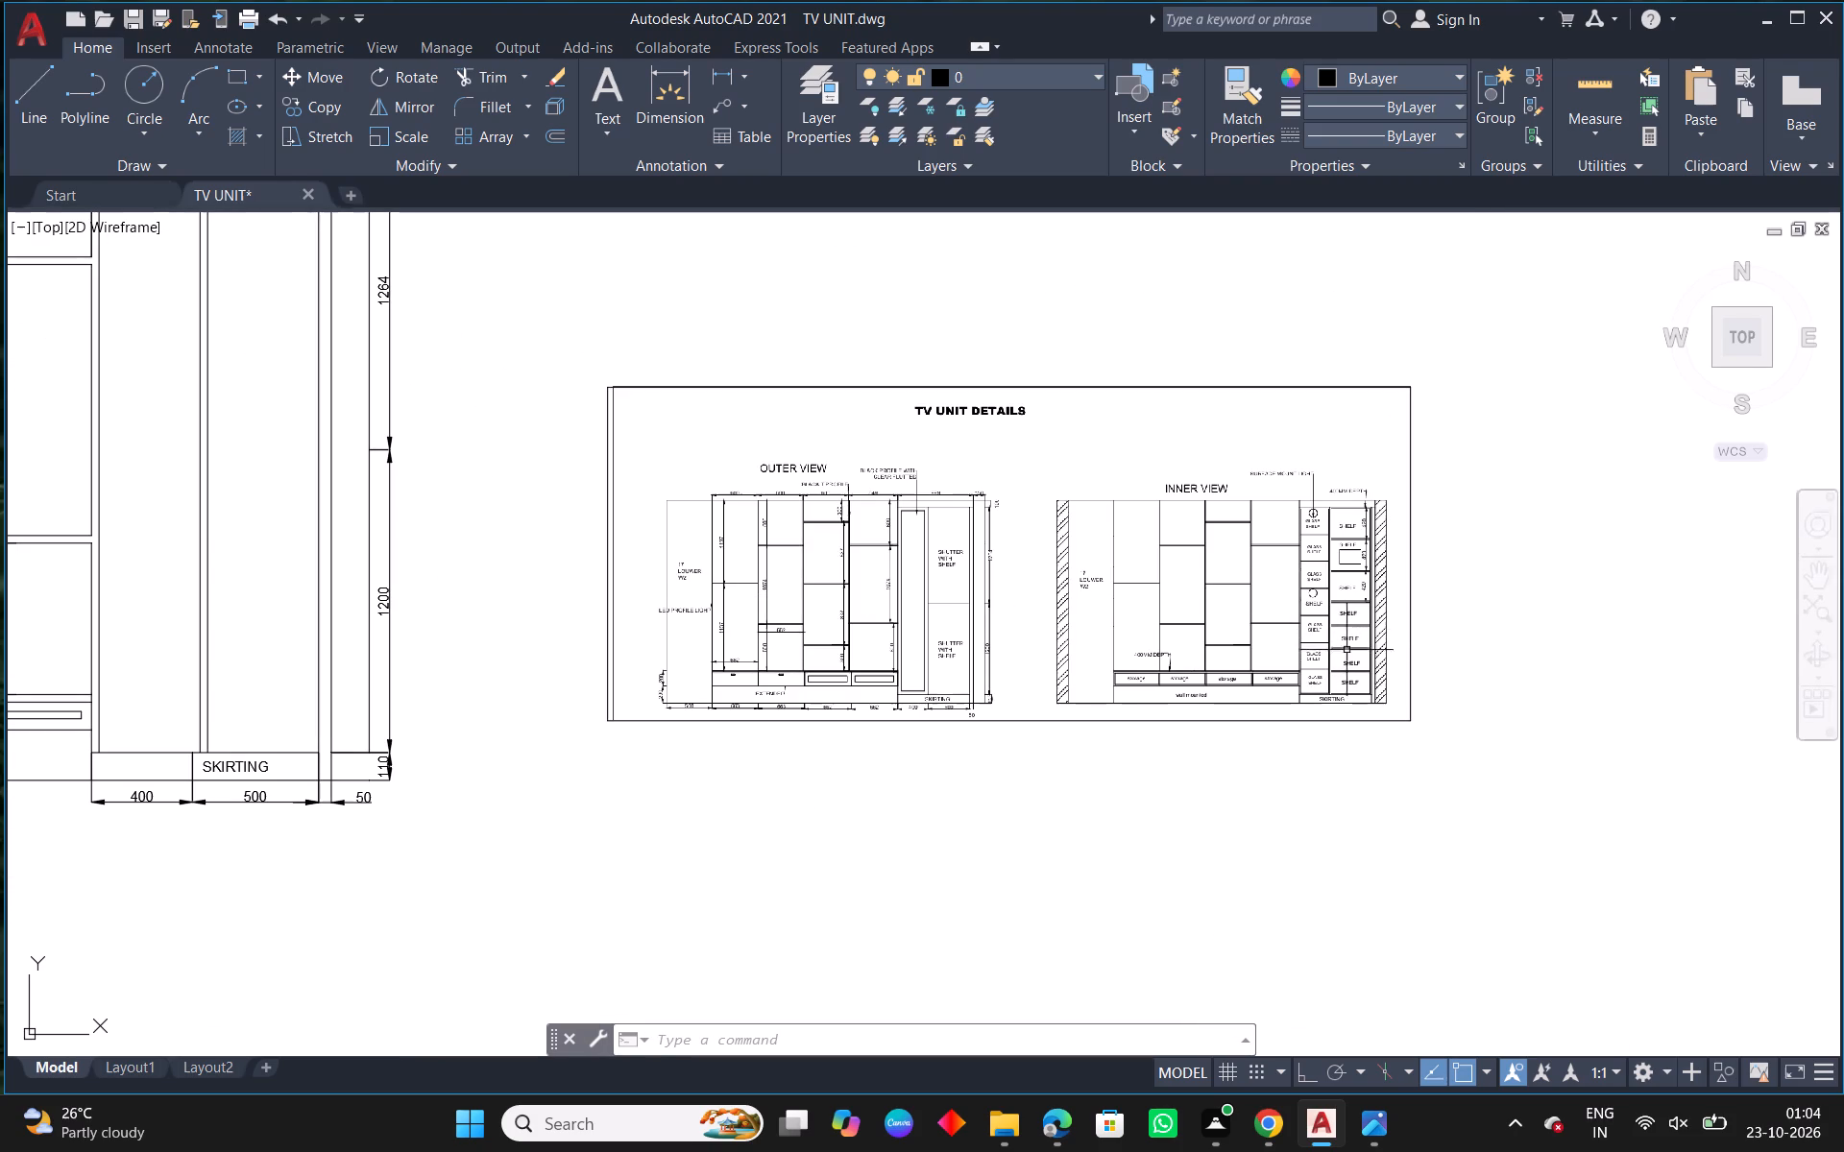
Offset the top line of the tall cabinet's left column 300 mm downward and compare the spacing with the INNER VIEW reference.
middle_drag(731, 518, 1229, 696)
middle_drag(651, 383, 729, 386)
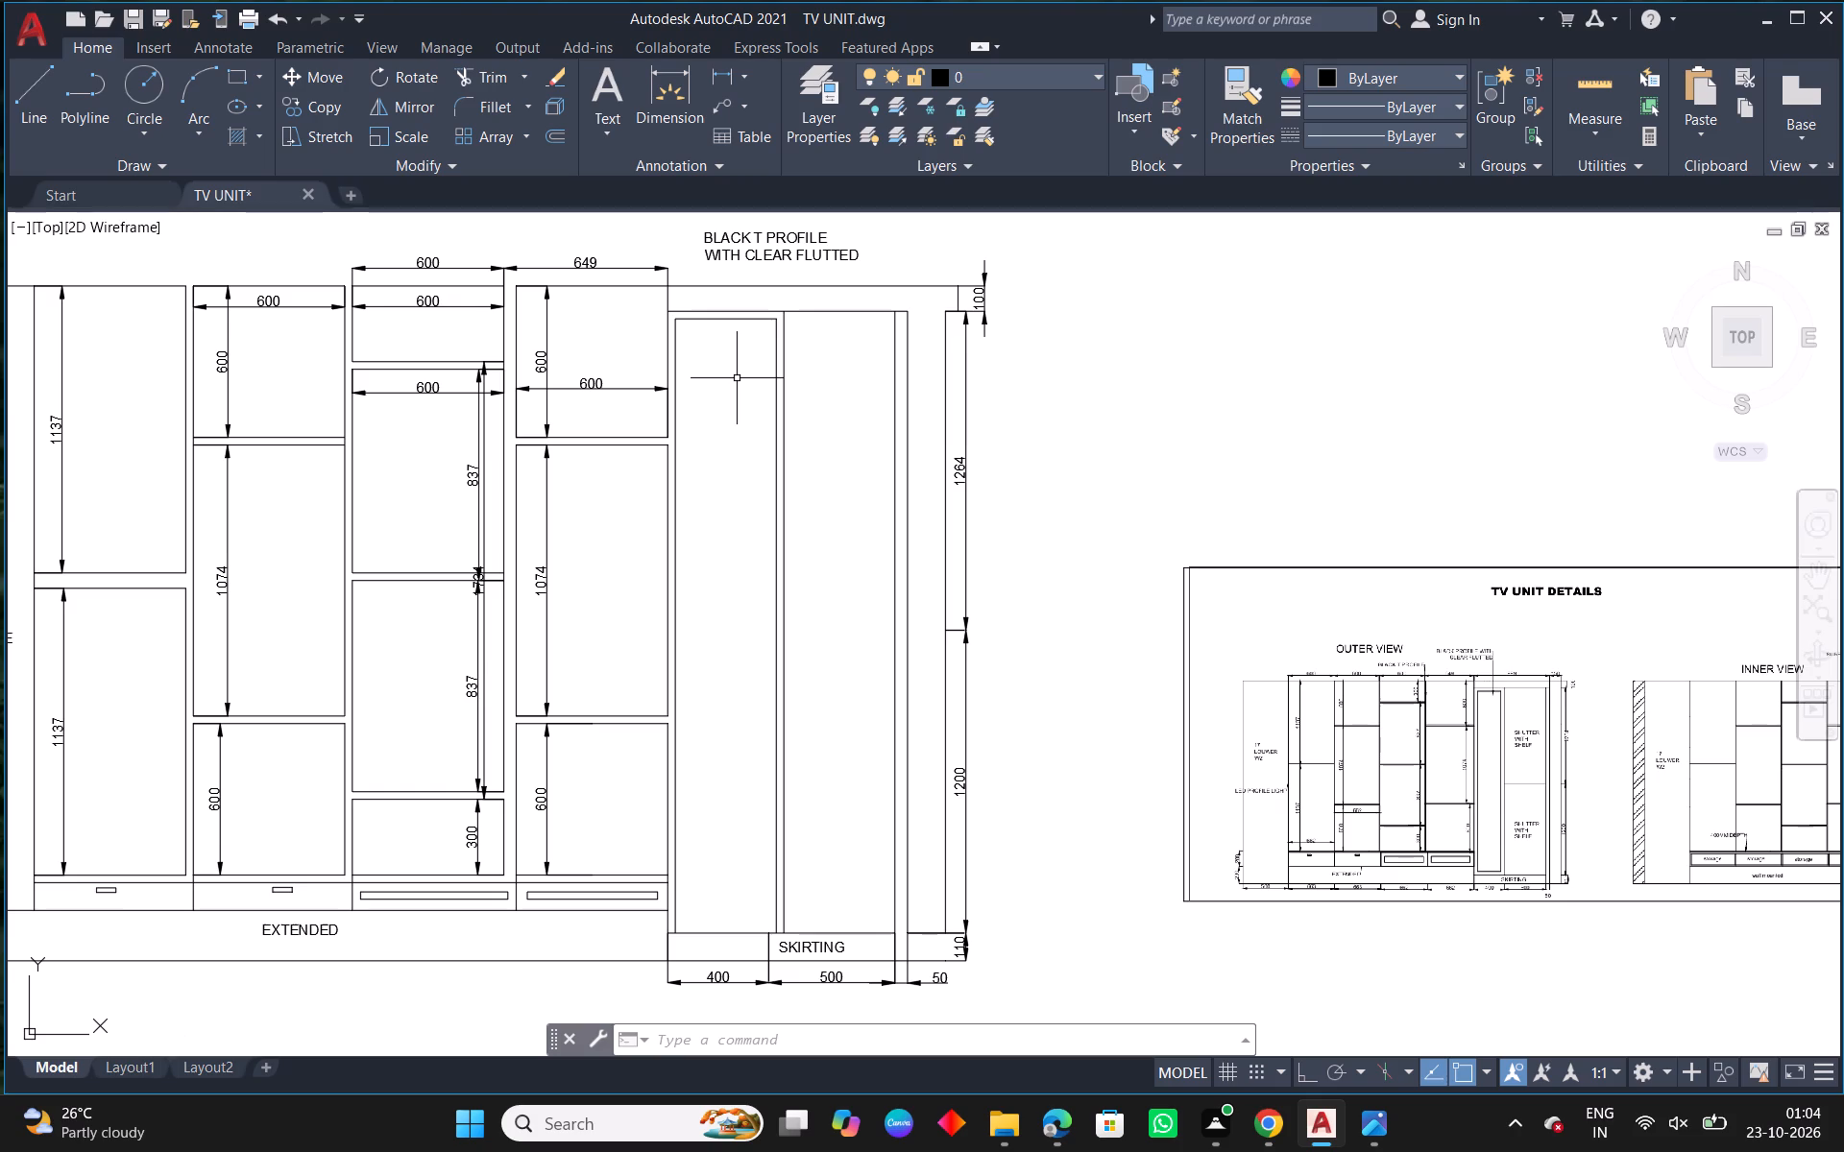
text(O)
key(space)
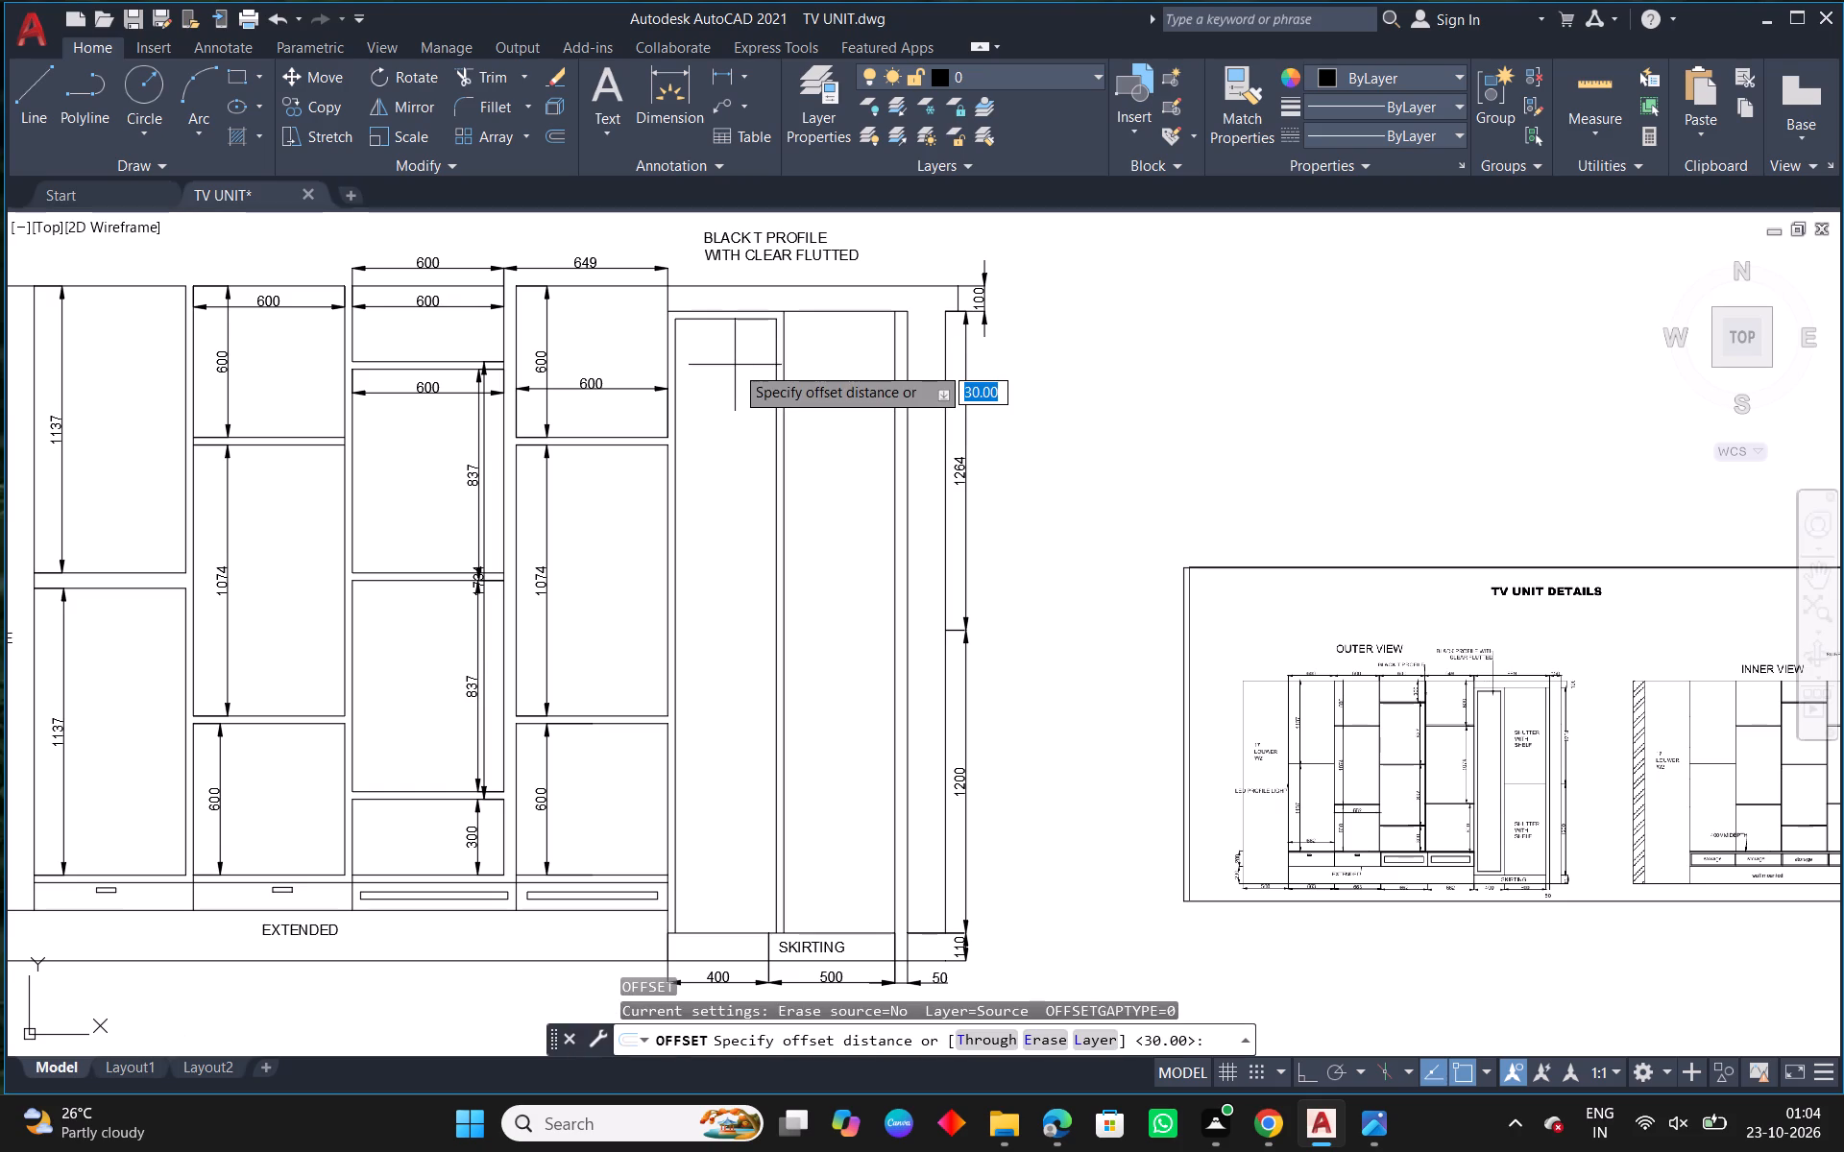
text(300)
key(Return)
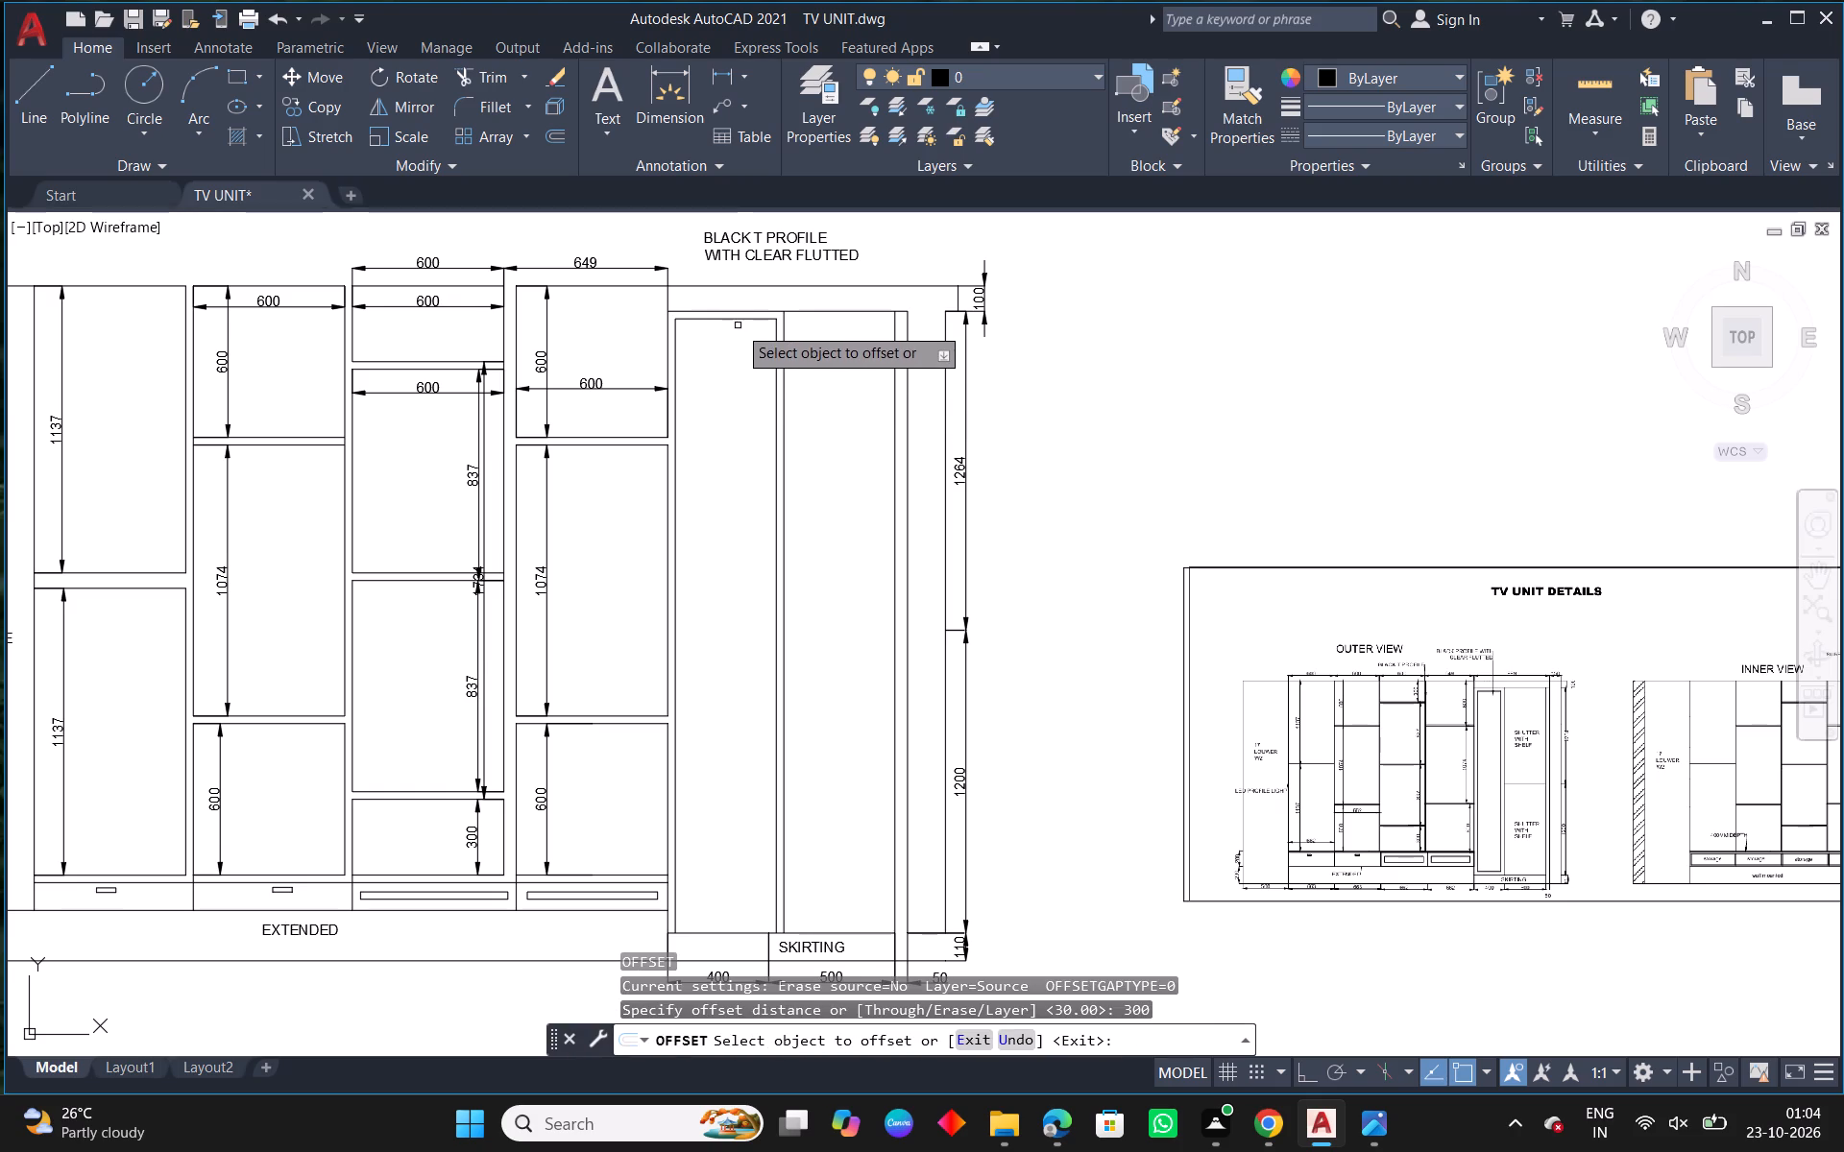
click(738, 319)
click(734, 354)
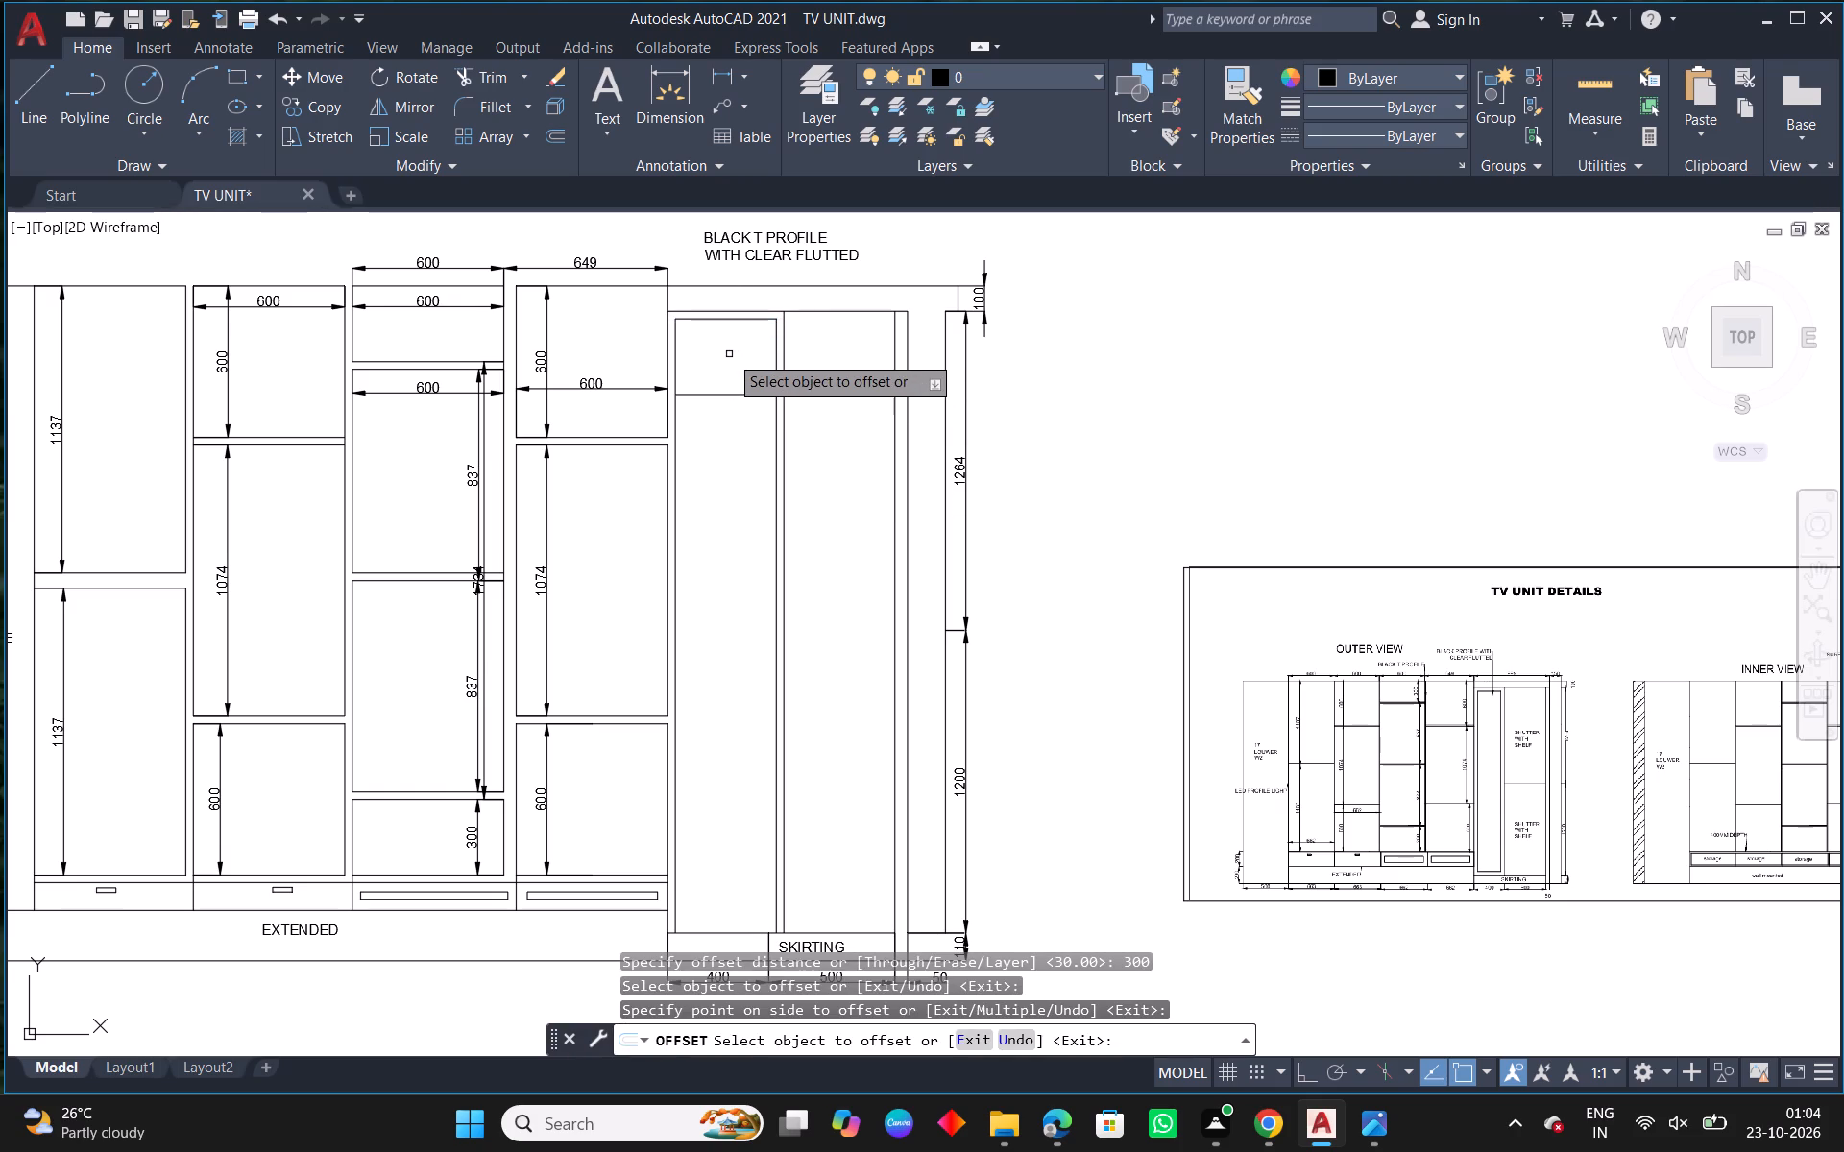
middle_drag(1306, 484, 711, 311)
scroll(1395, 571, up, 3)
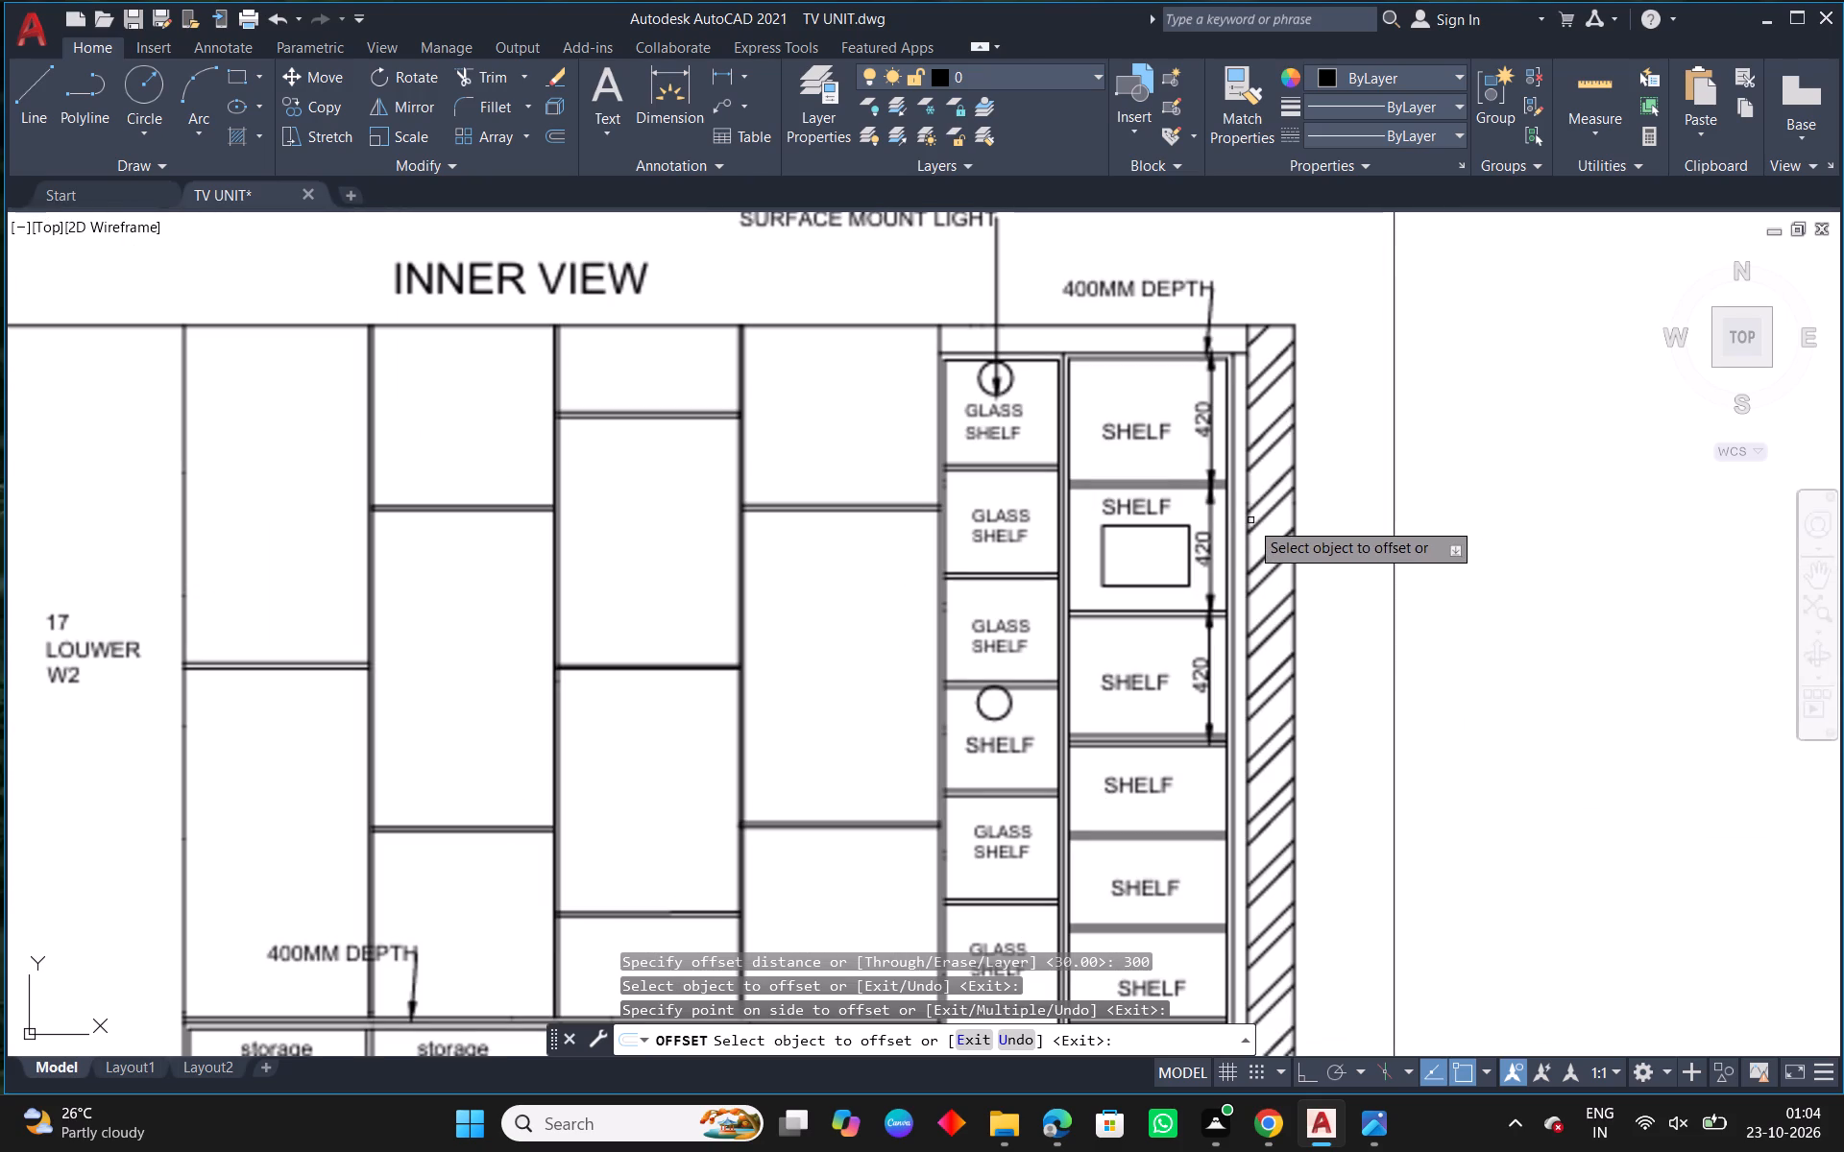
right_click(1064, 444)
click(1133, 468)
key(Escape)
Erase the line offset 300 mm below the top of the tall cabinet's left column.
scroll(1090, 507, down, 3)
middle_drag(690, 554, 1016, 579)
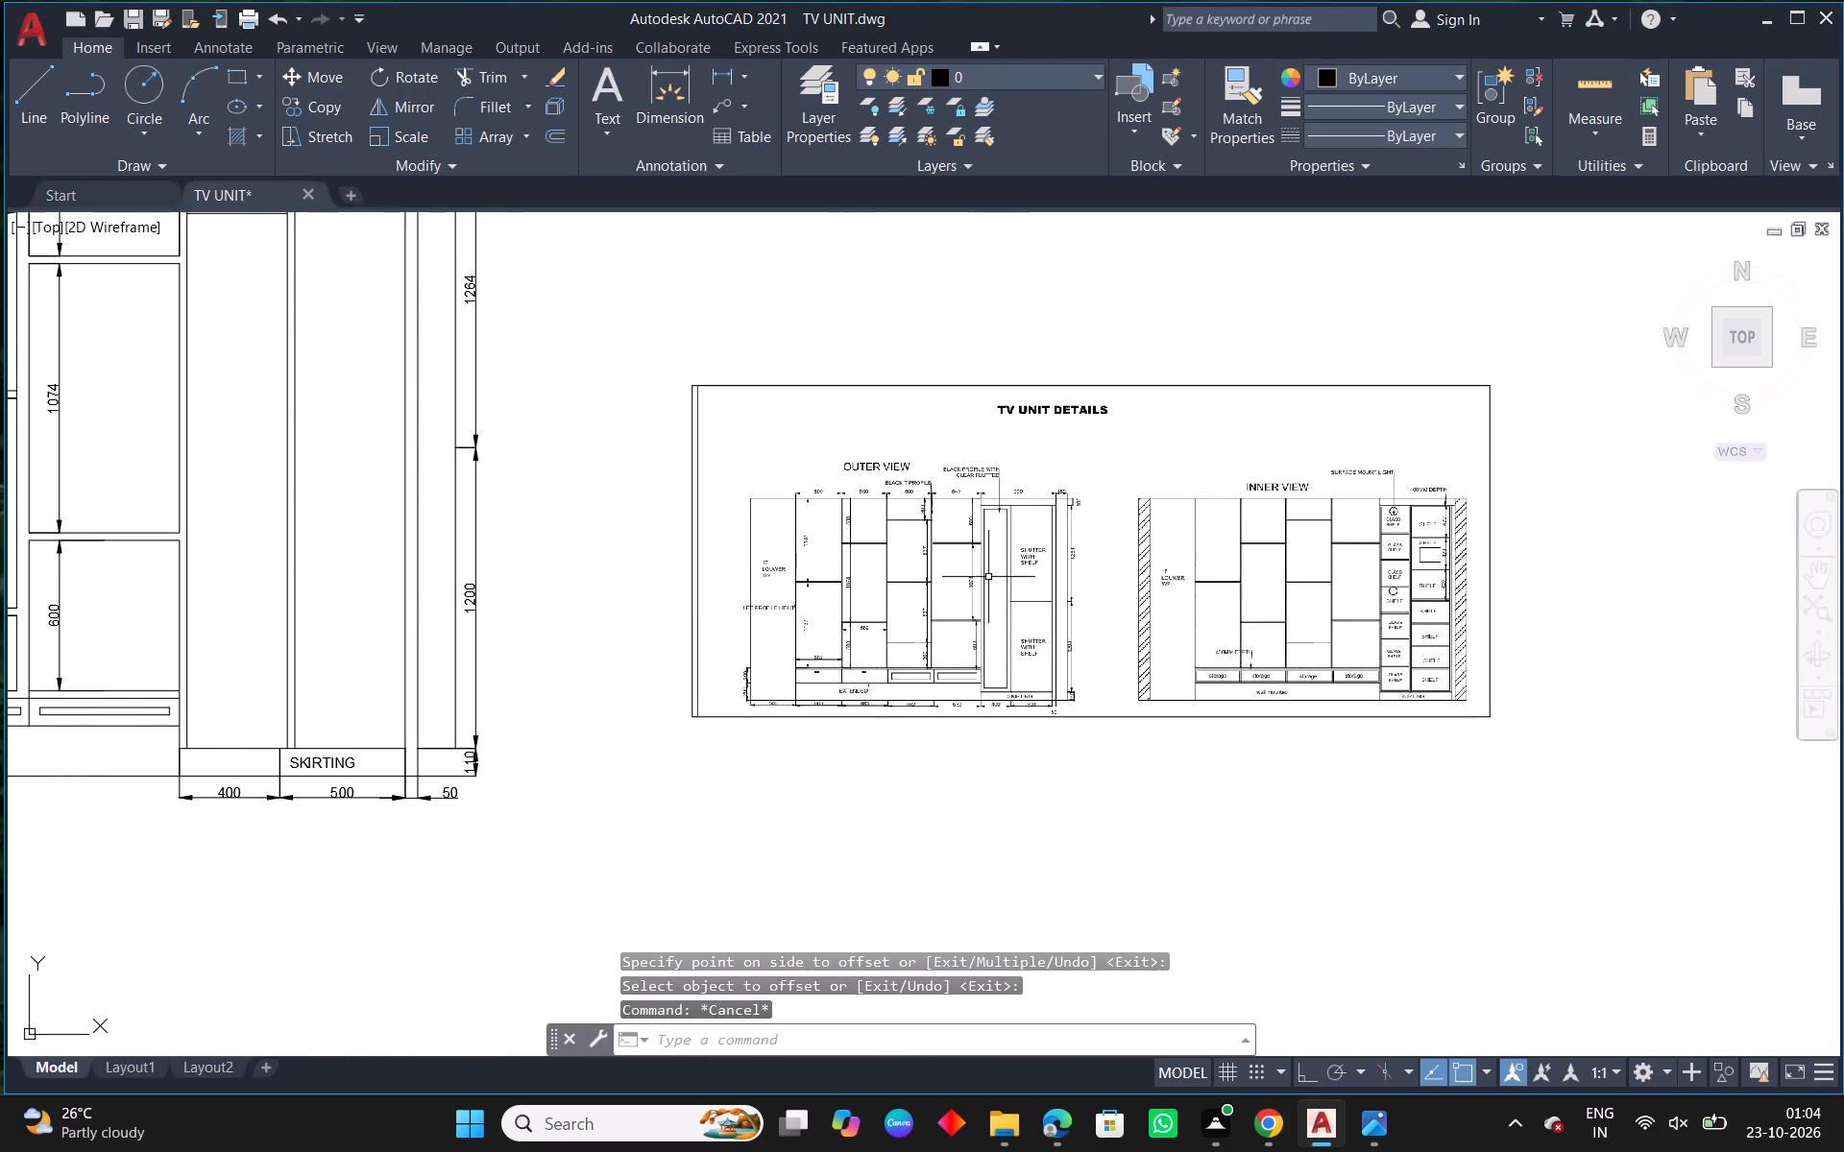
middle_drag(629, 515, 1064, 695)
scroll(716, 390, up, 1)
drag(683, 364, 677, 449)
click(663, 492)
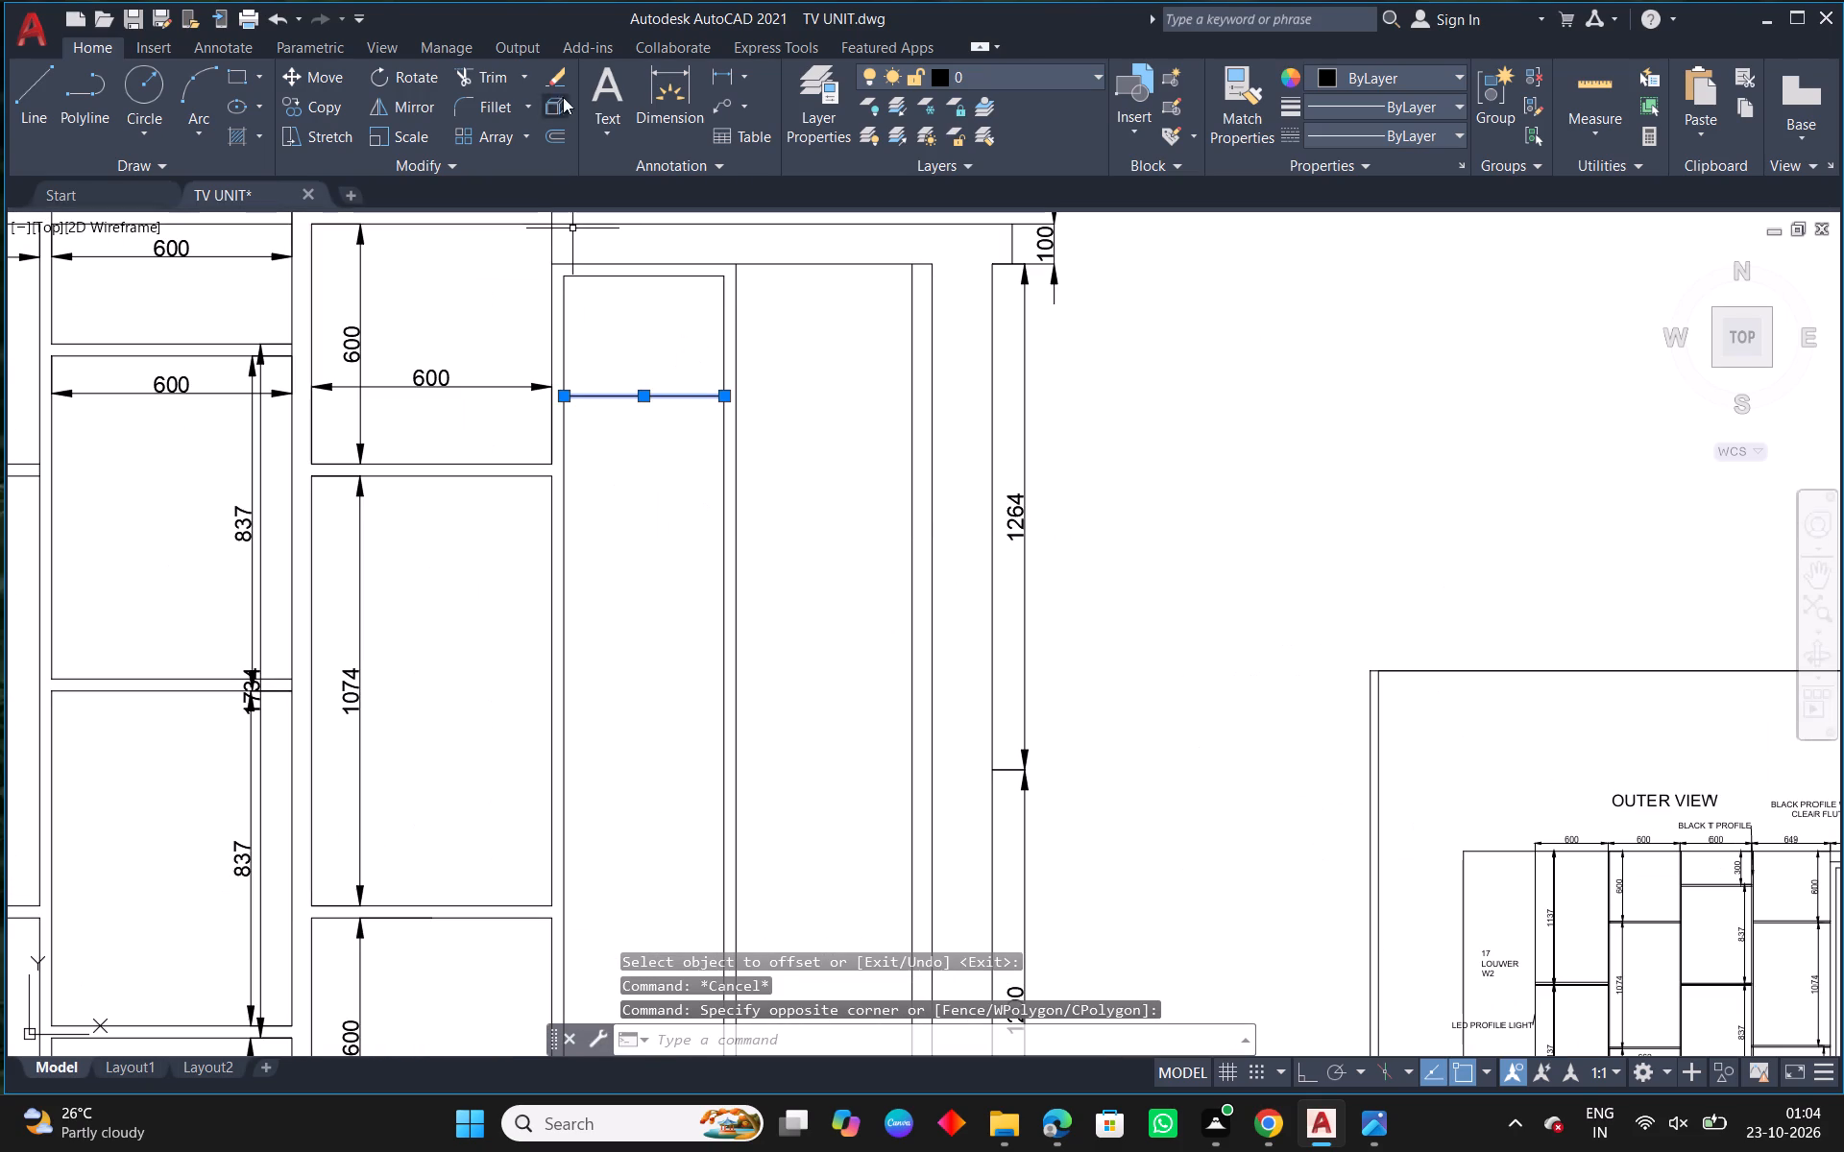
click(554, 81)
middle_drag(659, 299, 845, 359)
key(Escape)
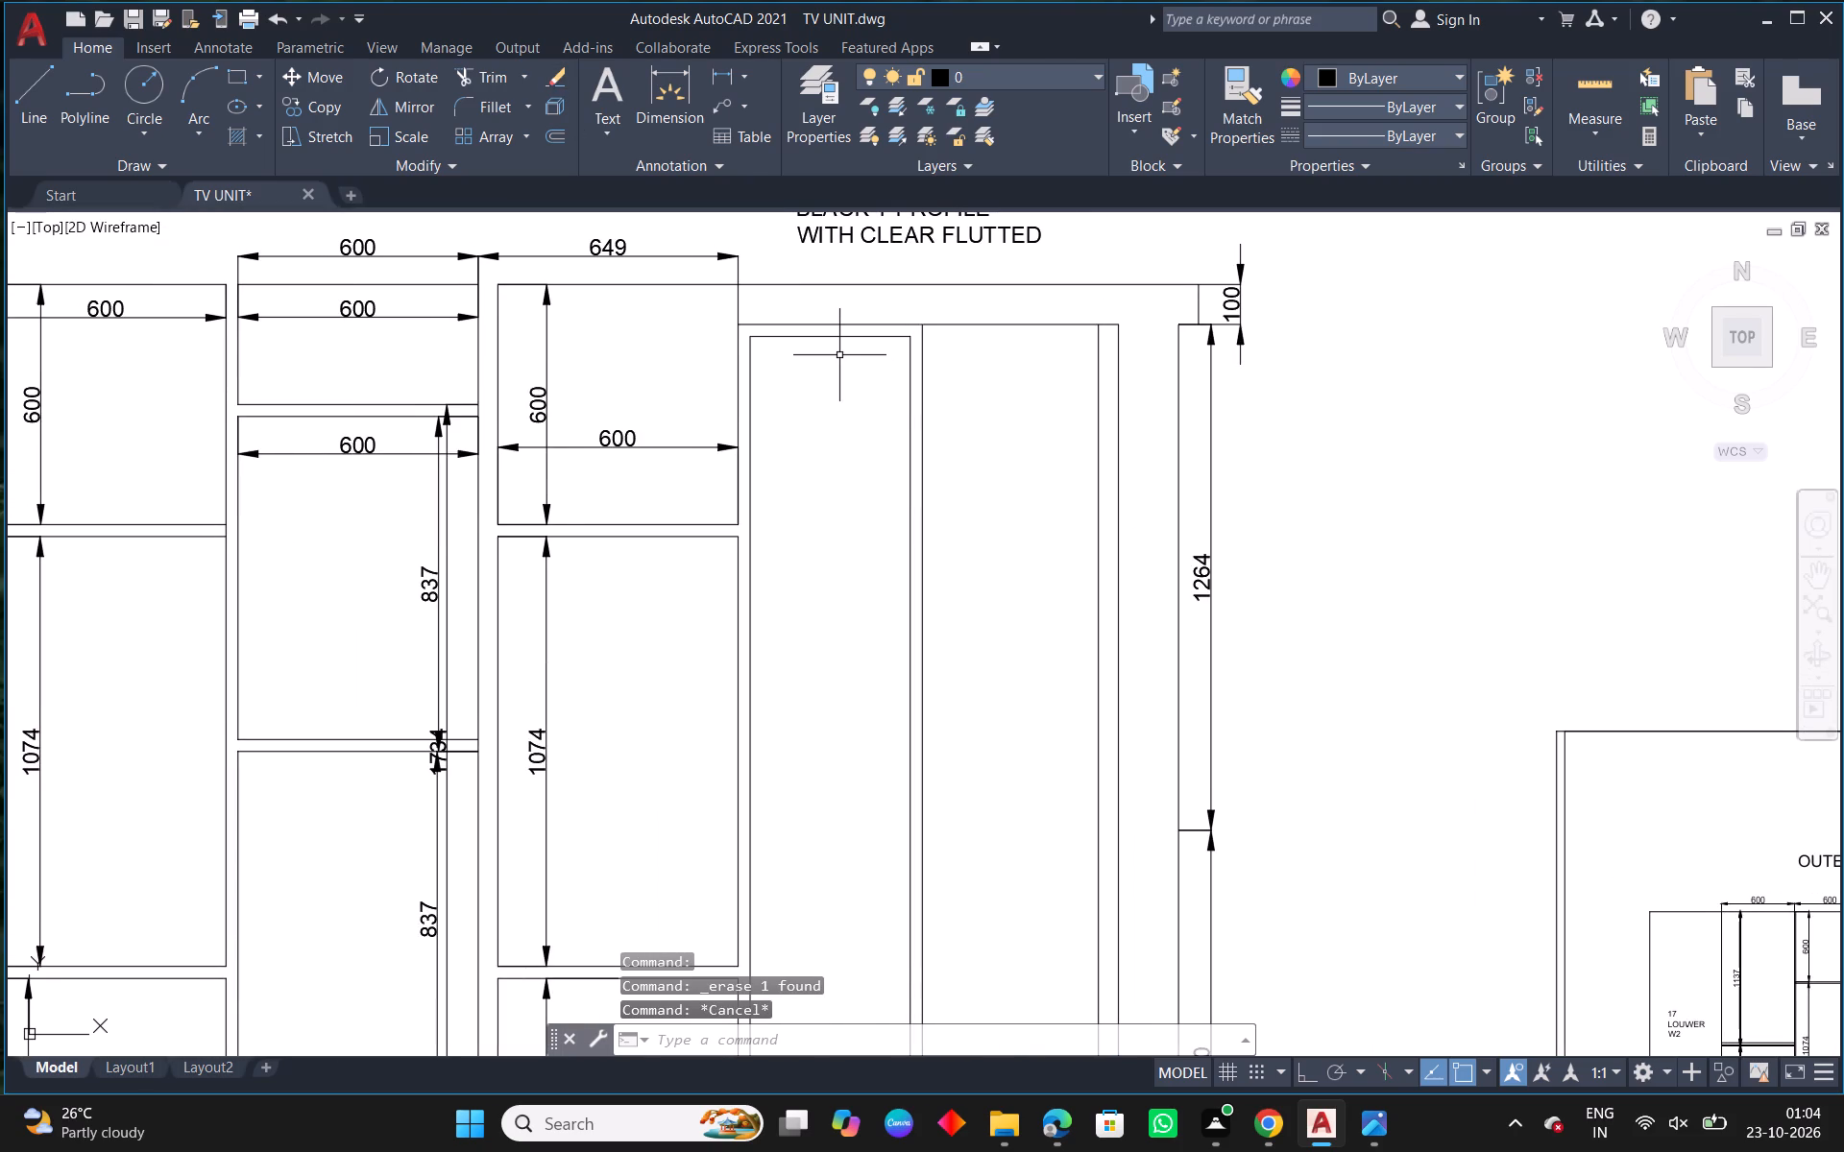
Offset the top line of the tall cabinet's left column 400 mm downward to place the first shelf line.
text(O)
key(space)
text(400)
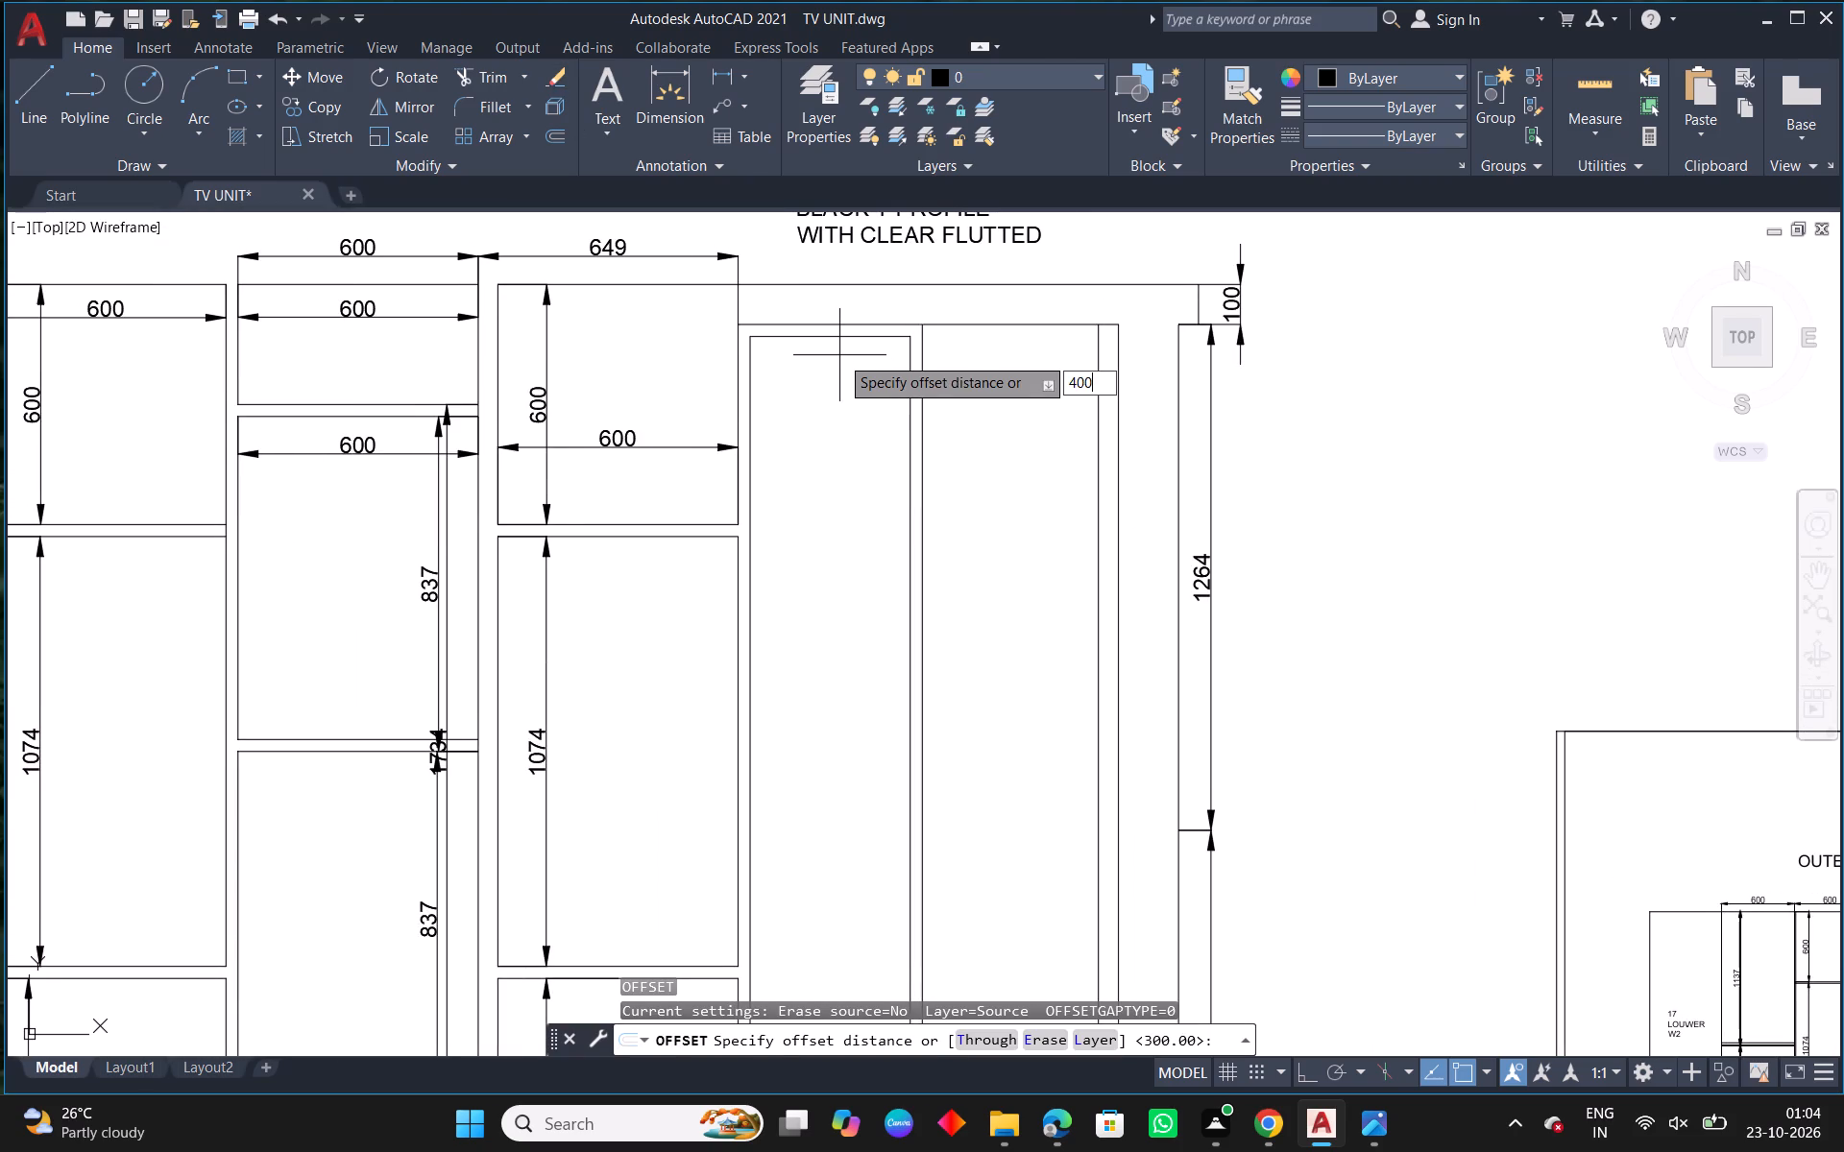
key(Return)
drag(841, 336, 841, 345)
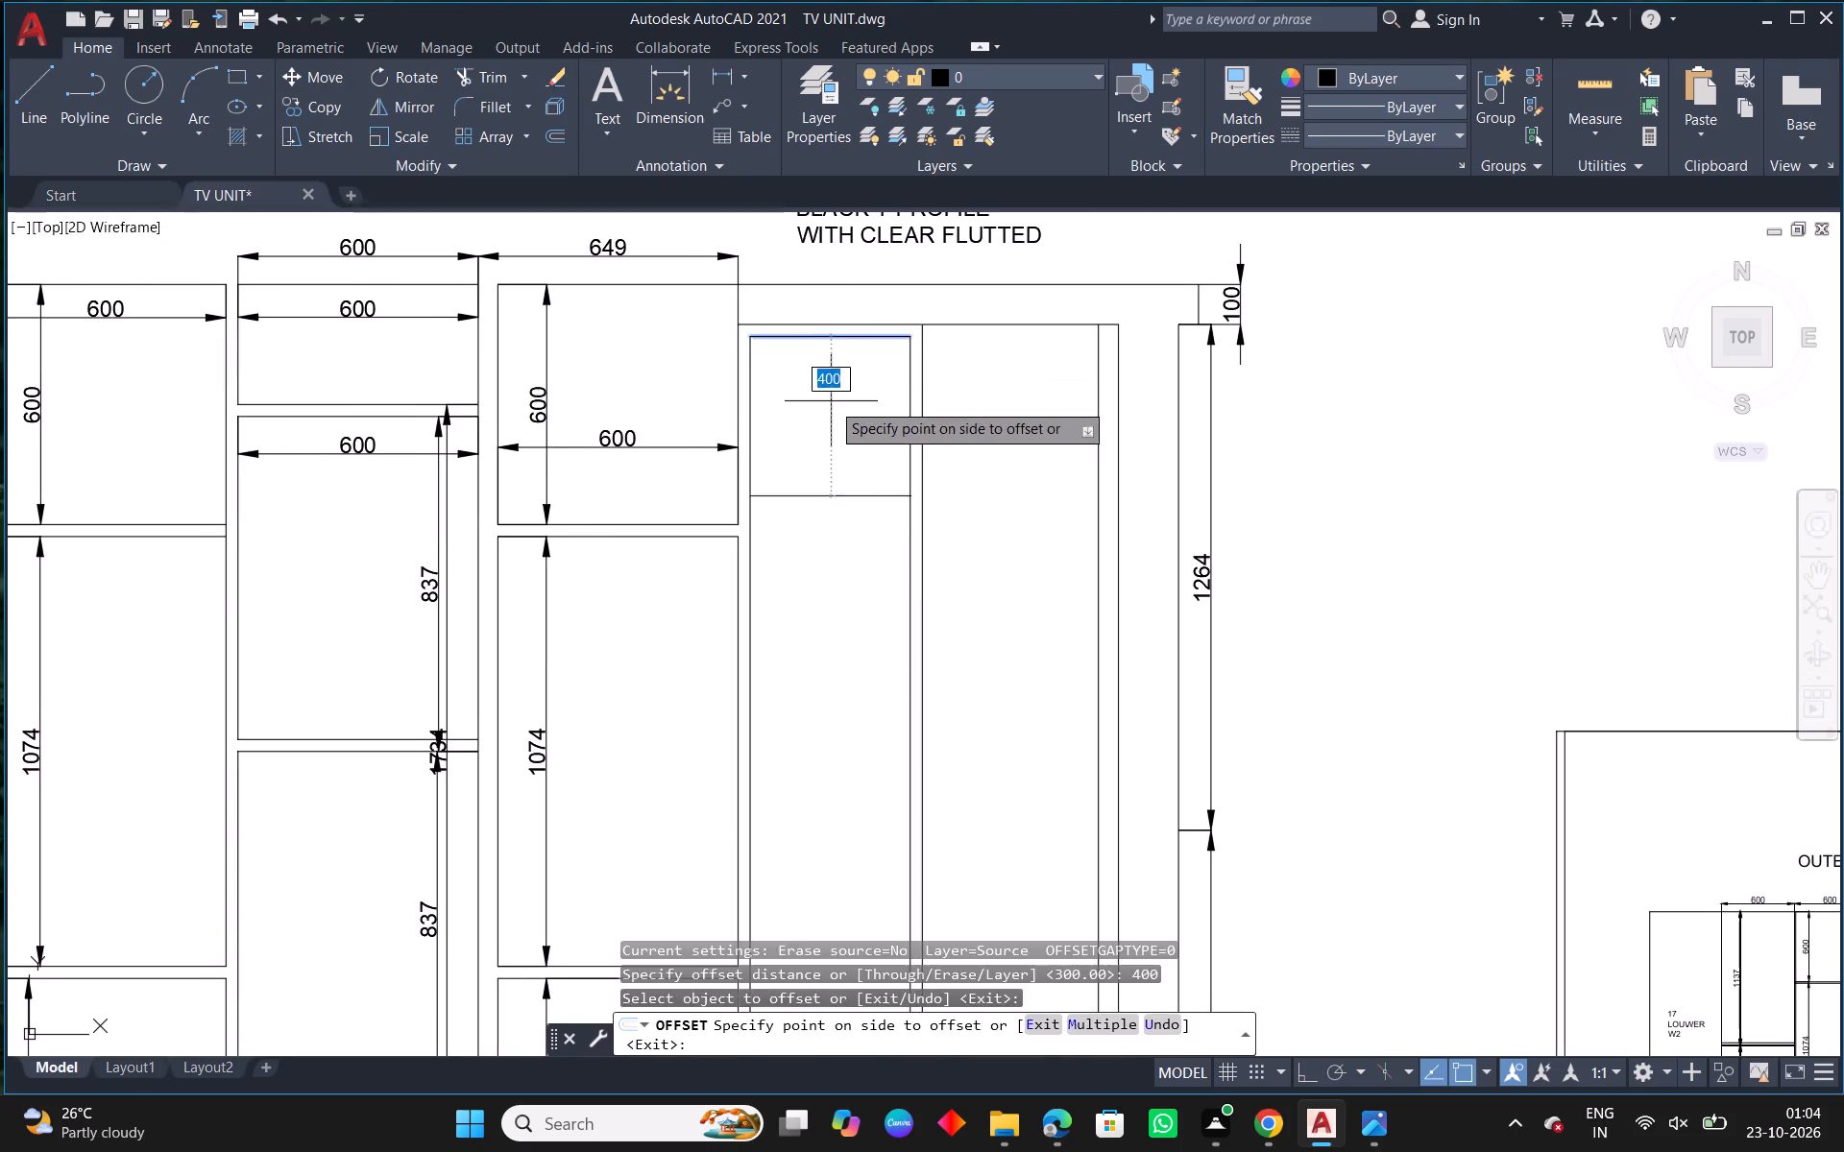
click(831, 401)
key(Escape)
Examine the glass shelf column and its shelf divisions in the INNER VIEW reference.
scroll(1039, 564, down, 1)
middle_drag(1292, 634, 863, 561)
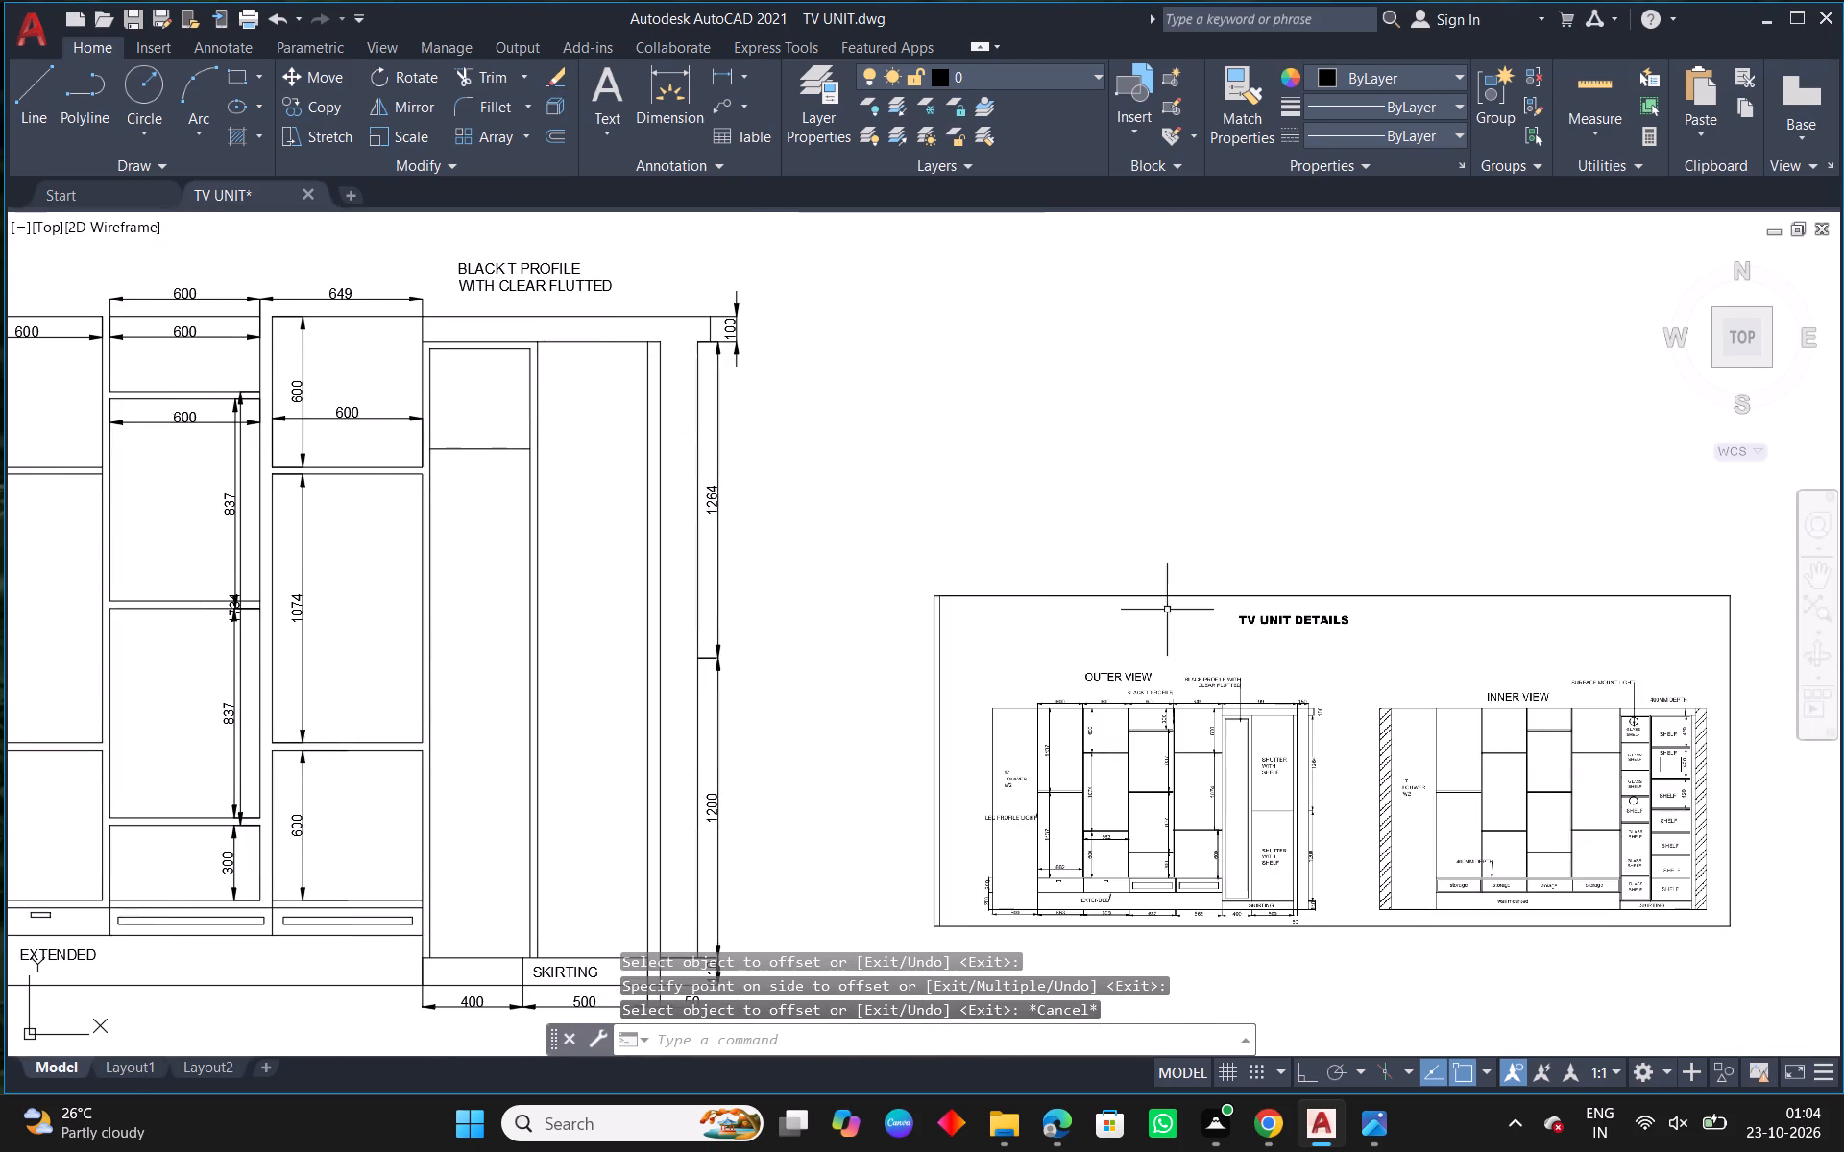
middle_drag(1494, 703, 1070, 561)
scroll(1248, 600, up, 4)
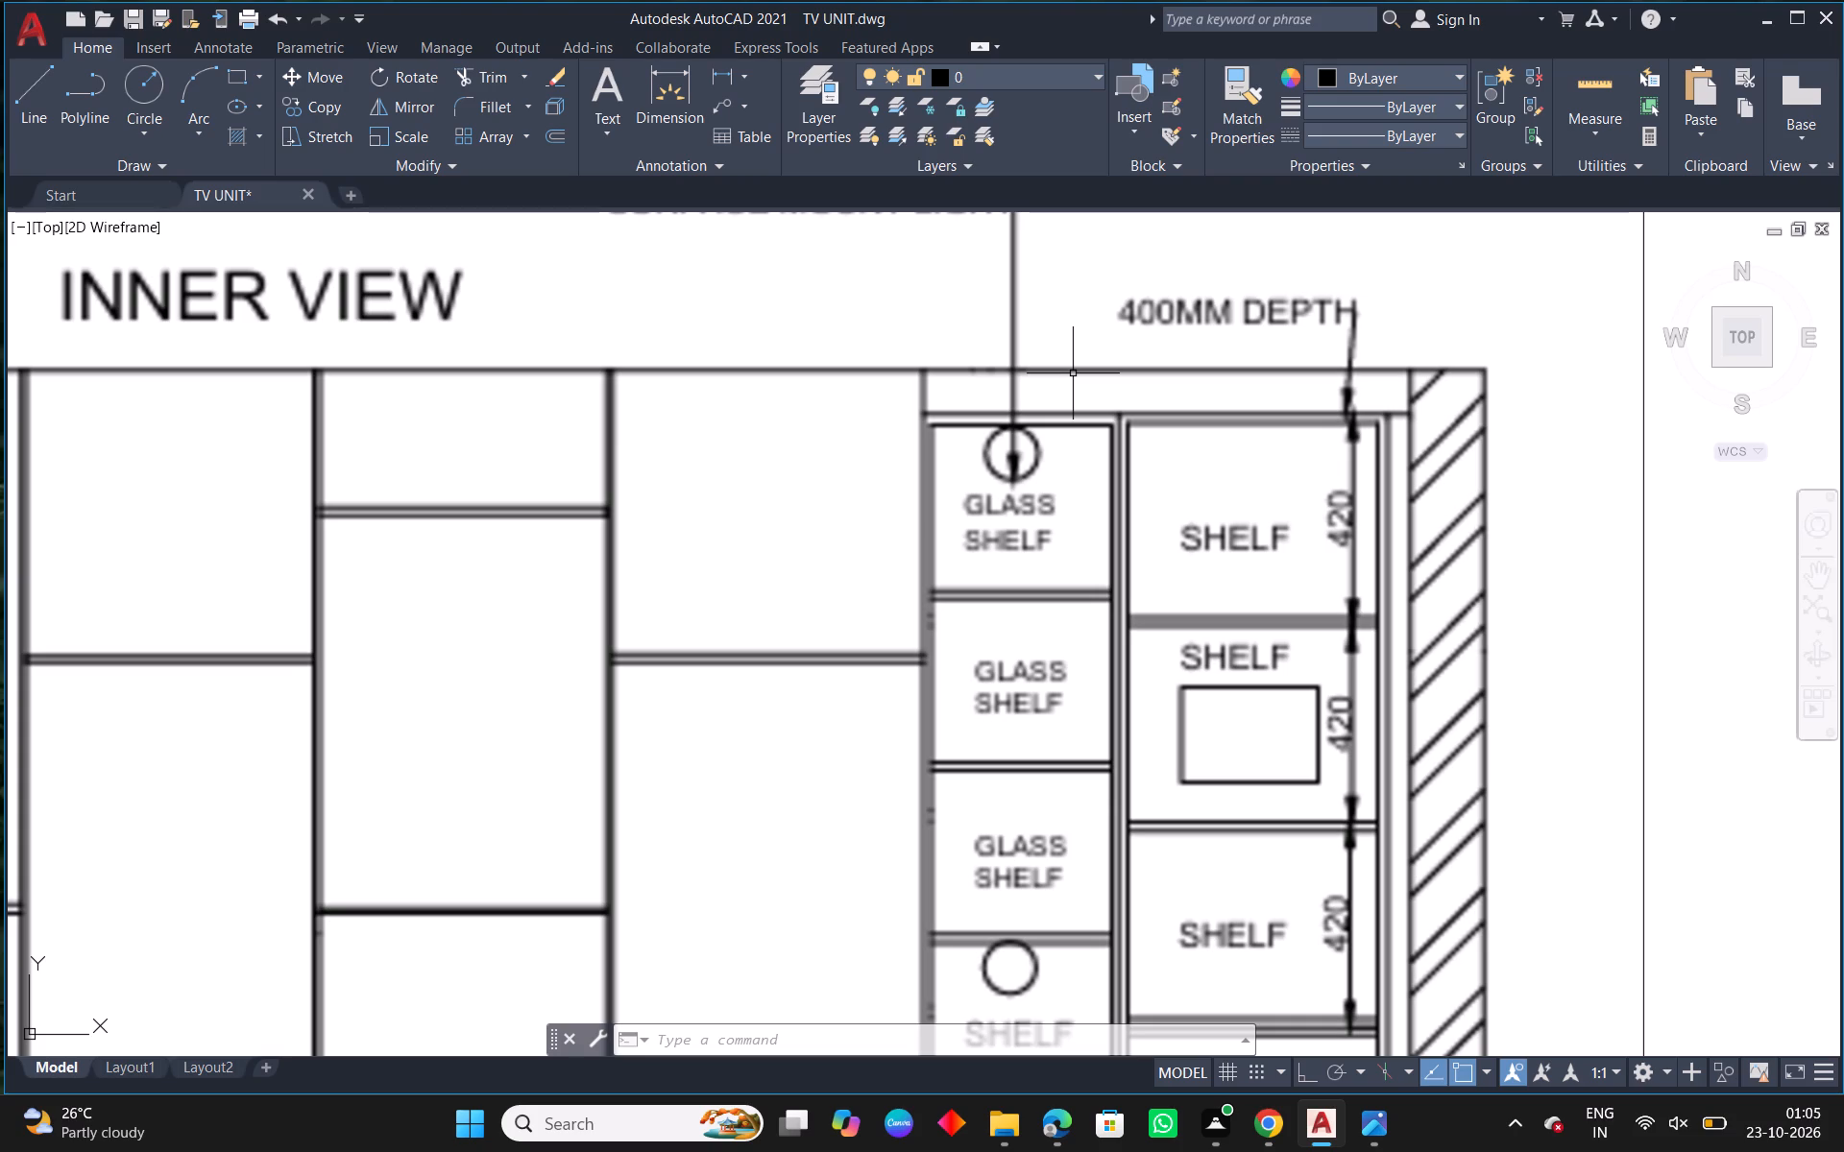
scroll(1120, 409, down, 3)
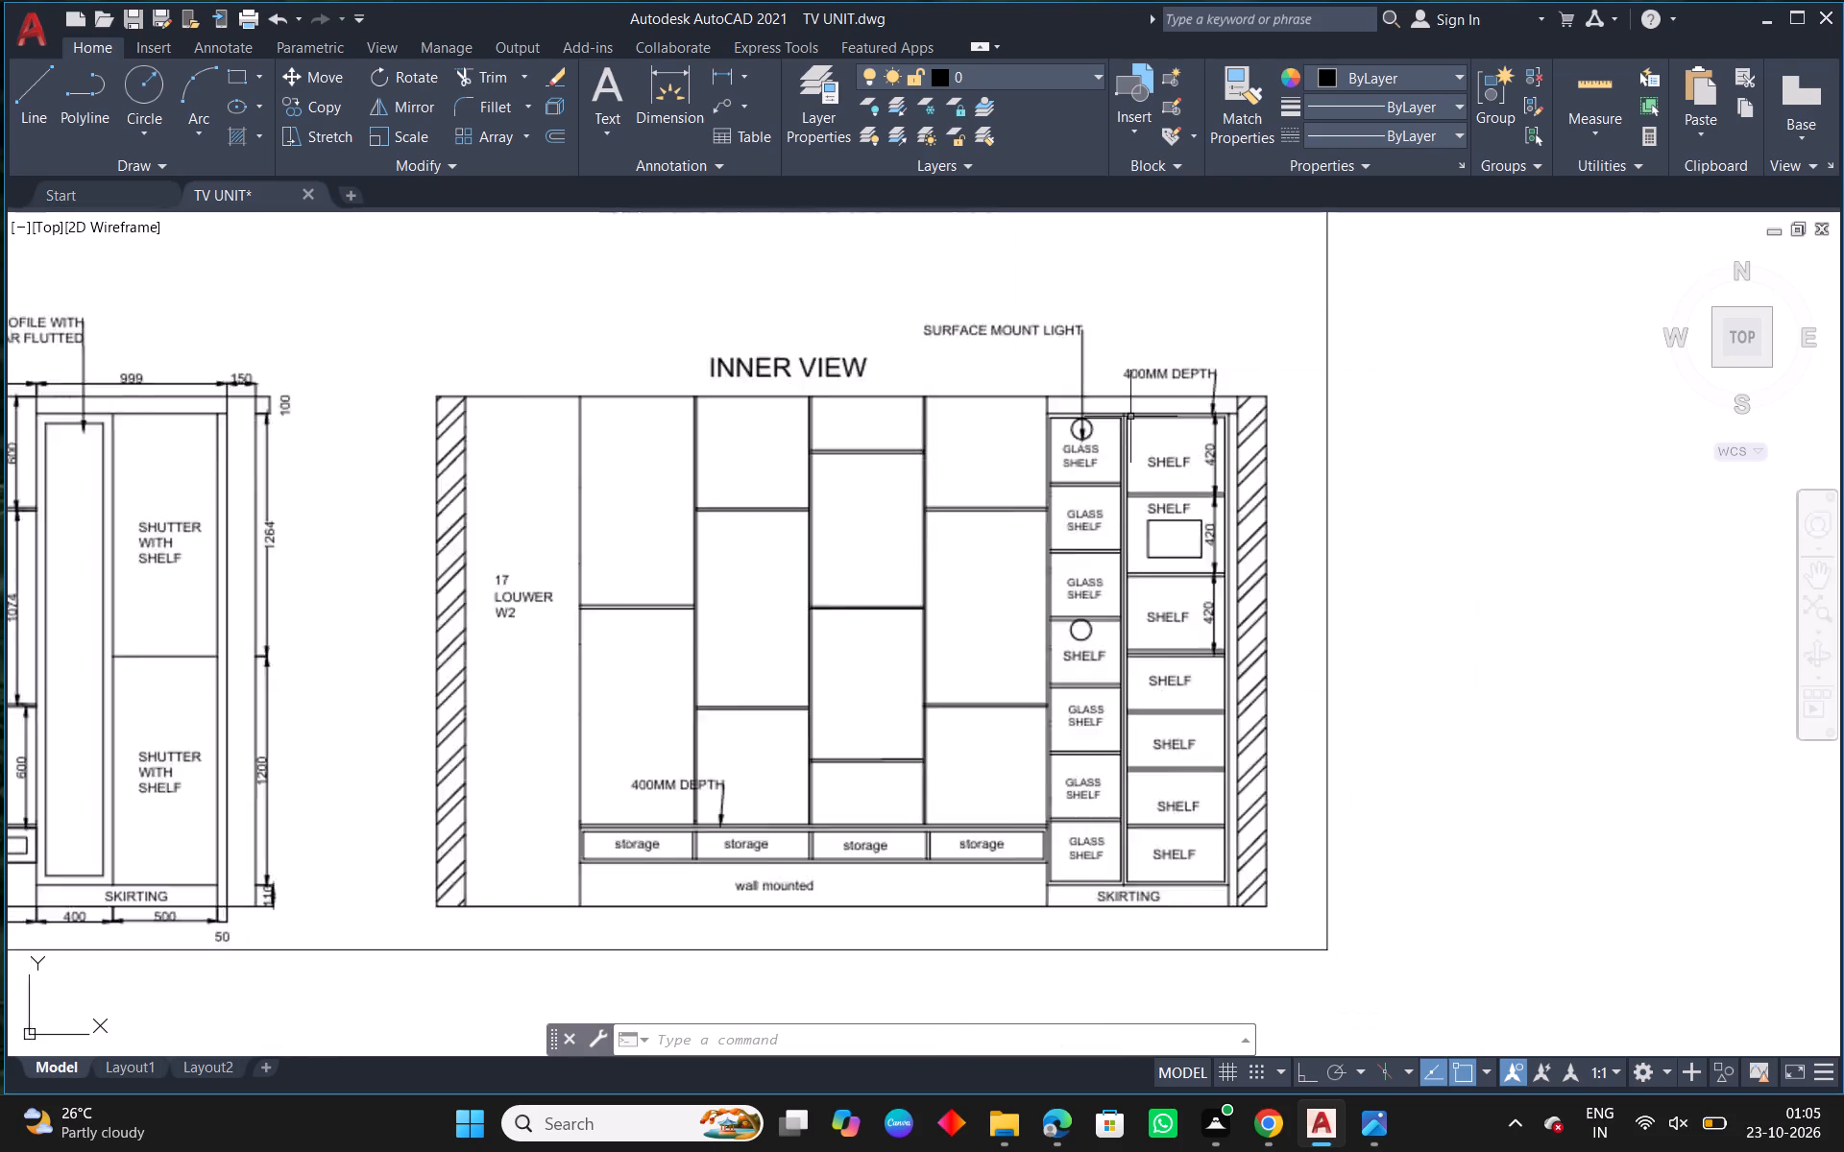
scroll(991, 516, down, 2)
middle_drag(689, 527, 833, 523)
scroll(982, 515, up, 6)
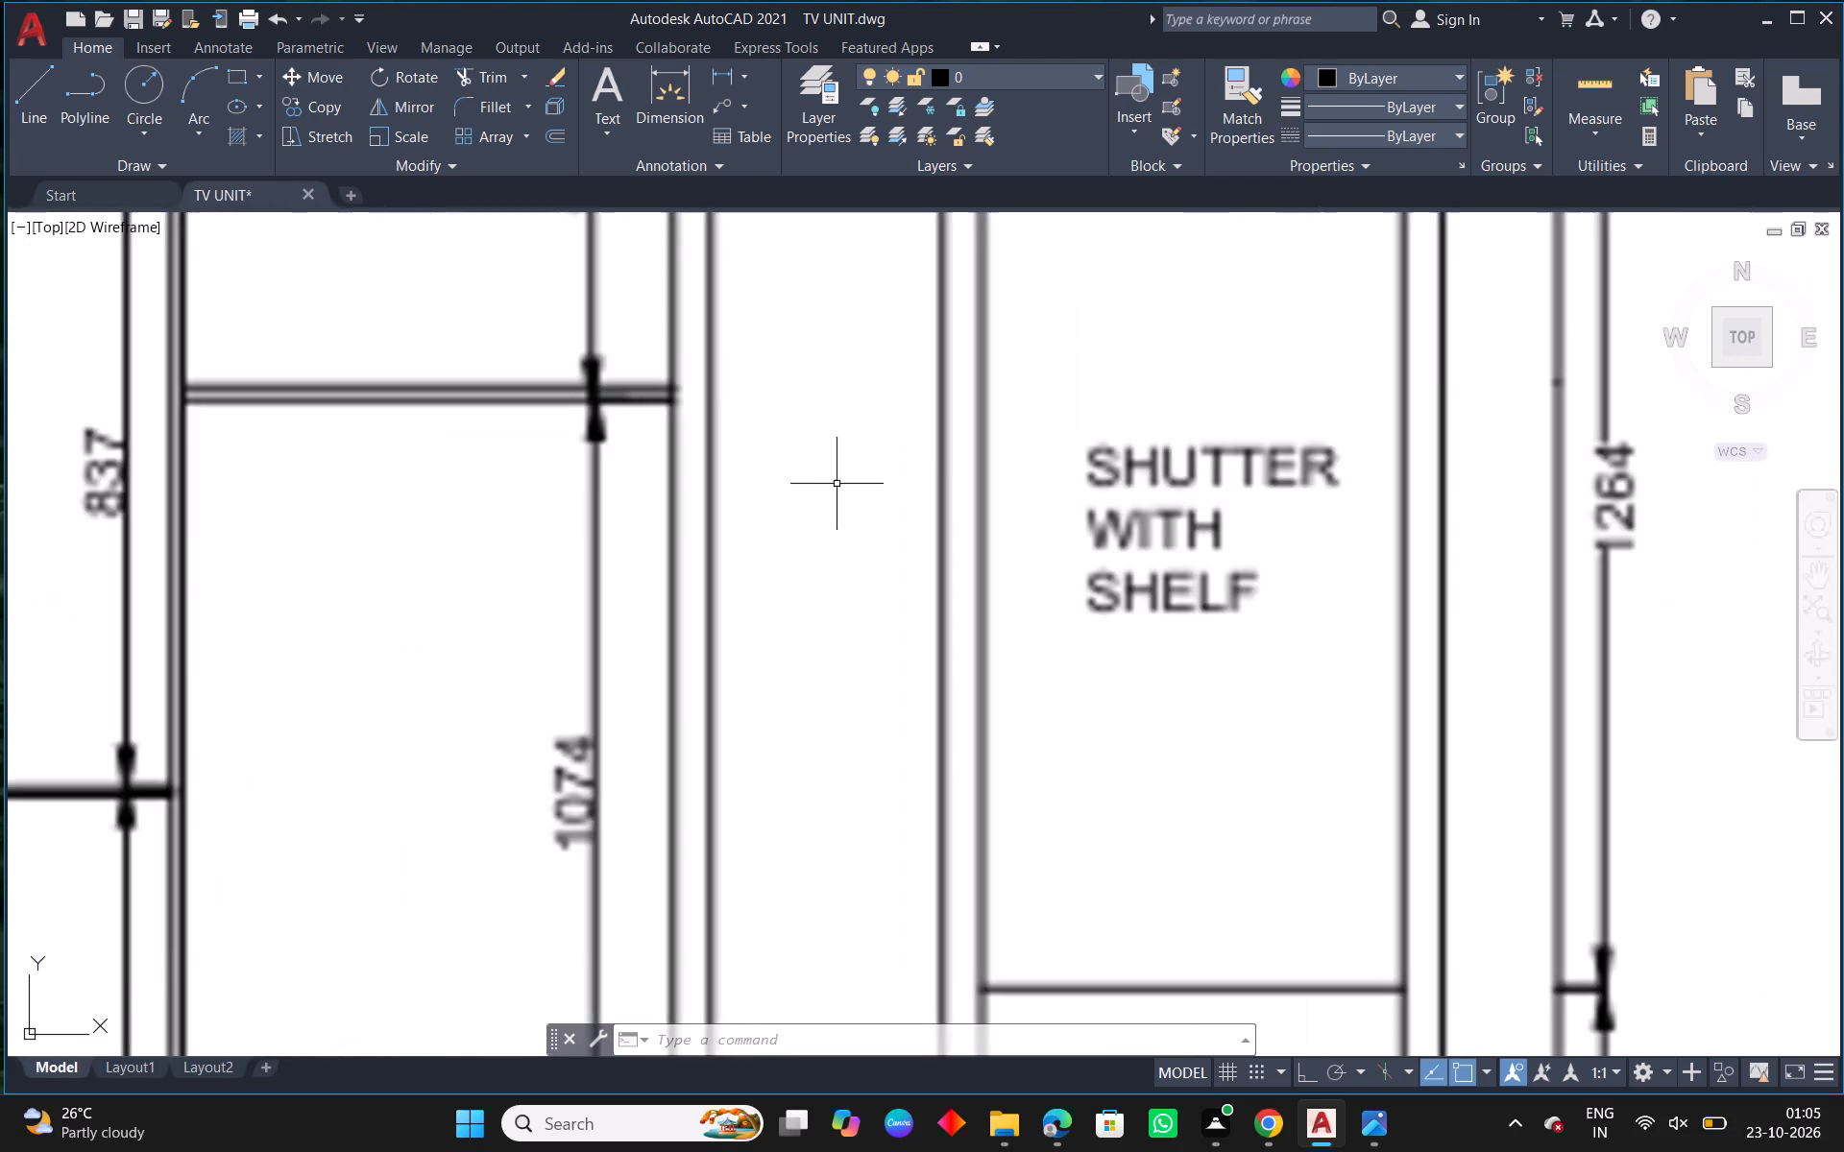
scroll(917, 476, down, 4)
scroll(909, 581, down, 1)
Offset the first shelf line in the tall cabinet's left column 20 mm downward to give the shelf its thickness.
middle_drag(1007, 630, 1348, 666)
middle_drag(480, 371, 892, 625)
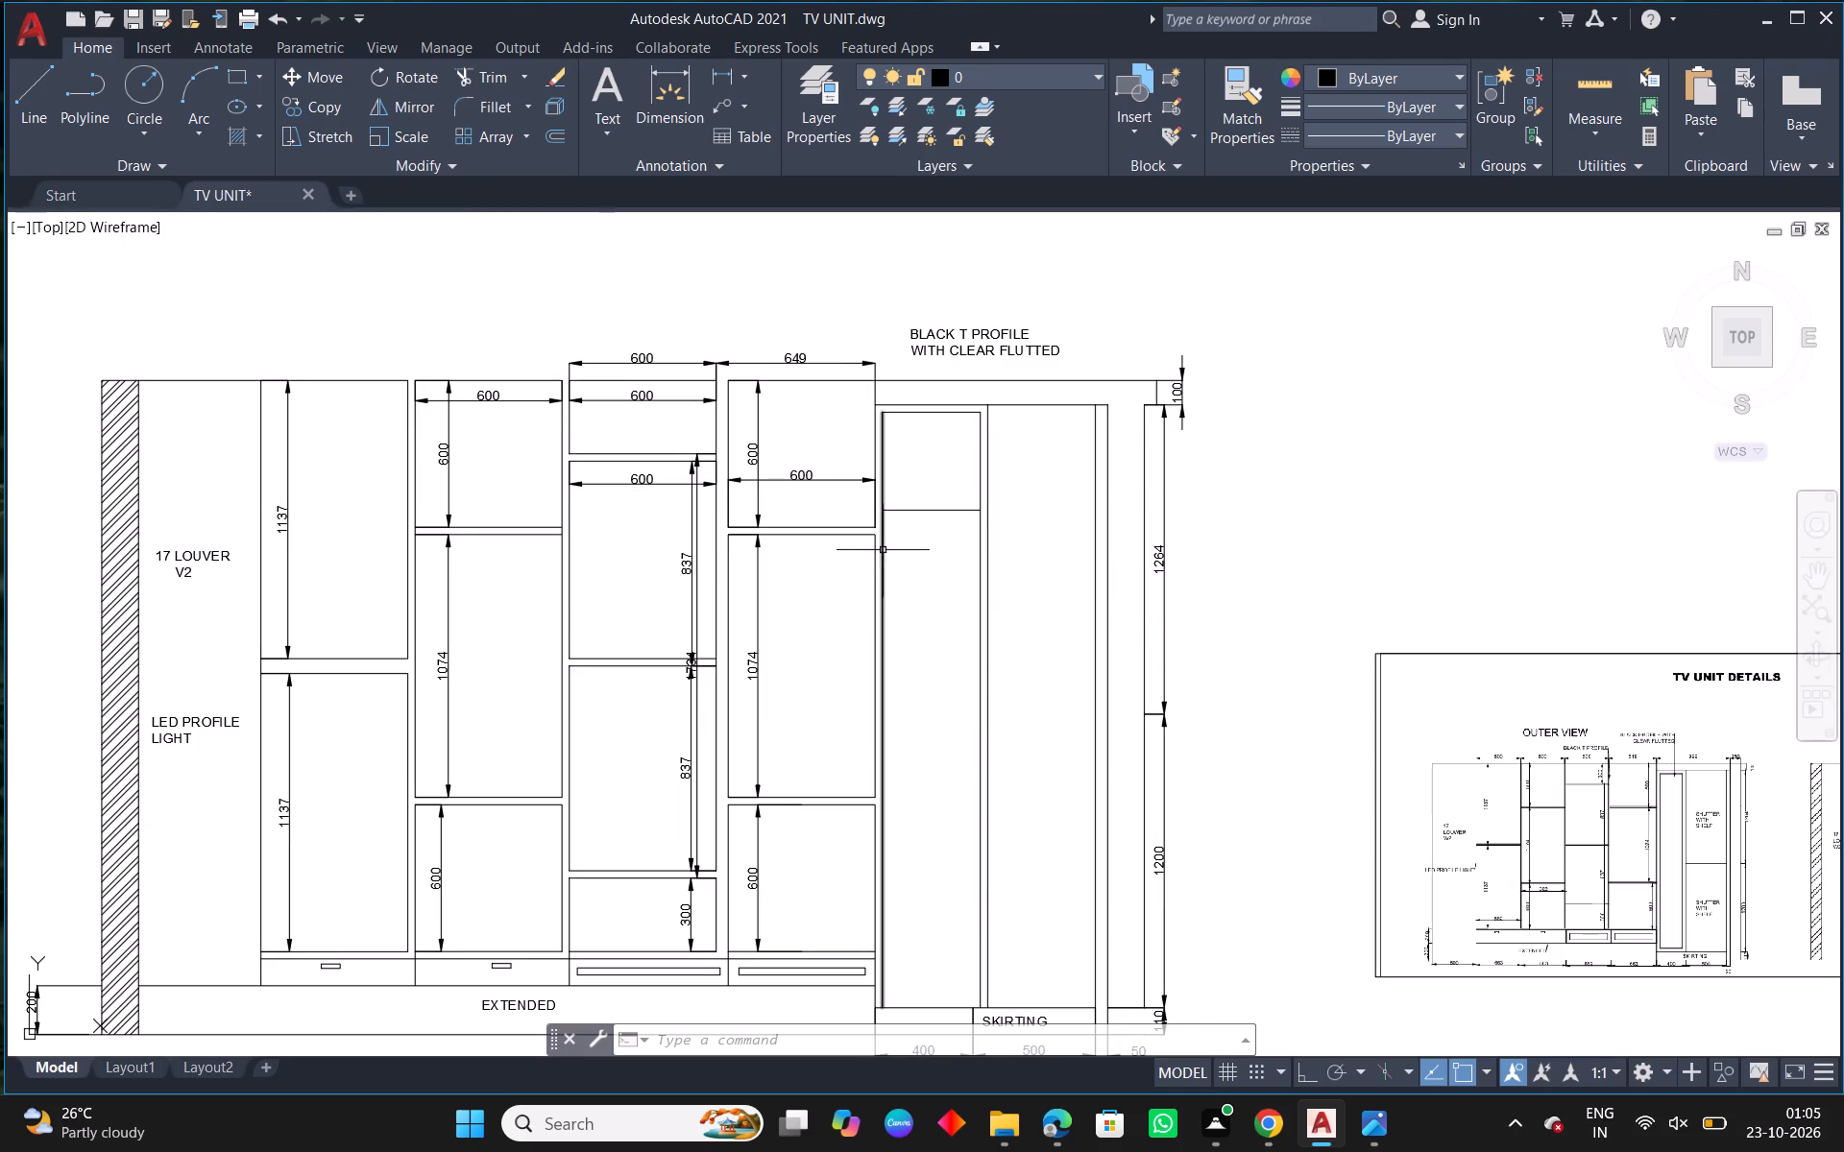
text(O 20)
key(Return)
scroll(1031, 468, up, 1)
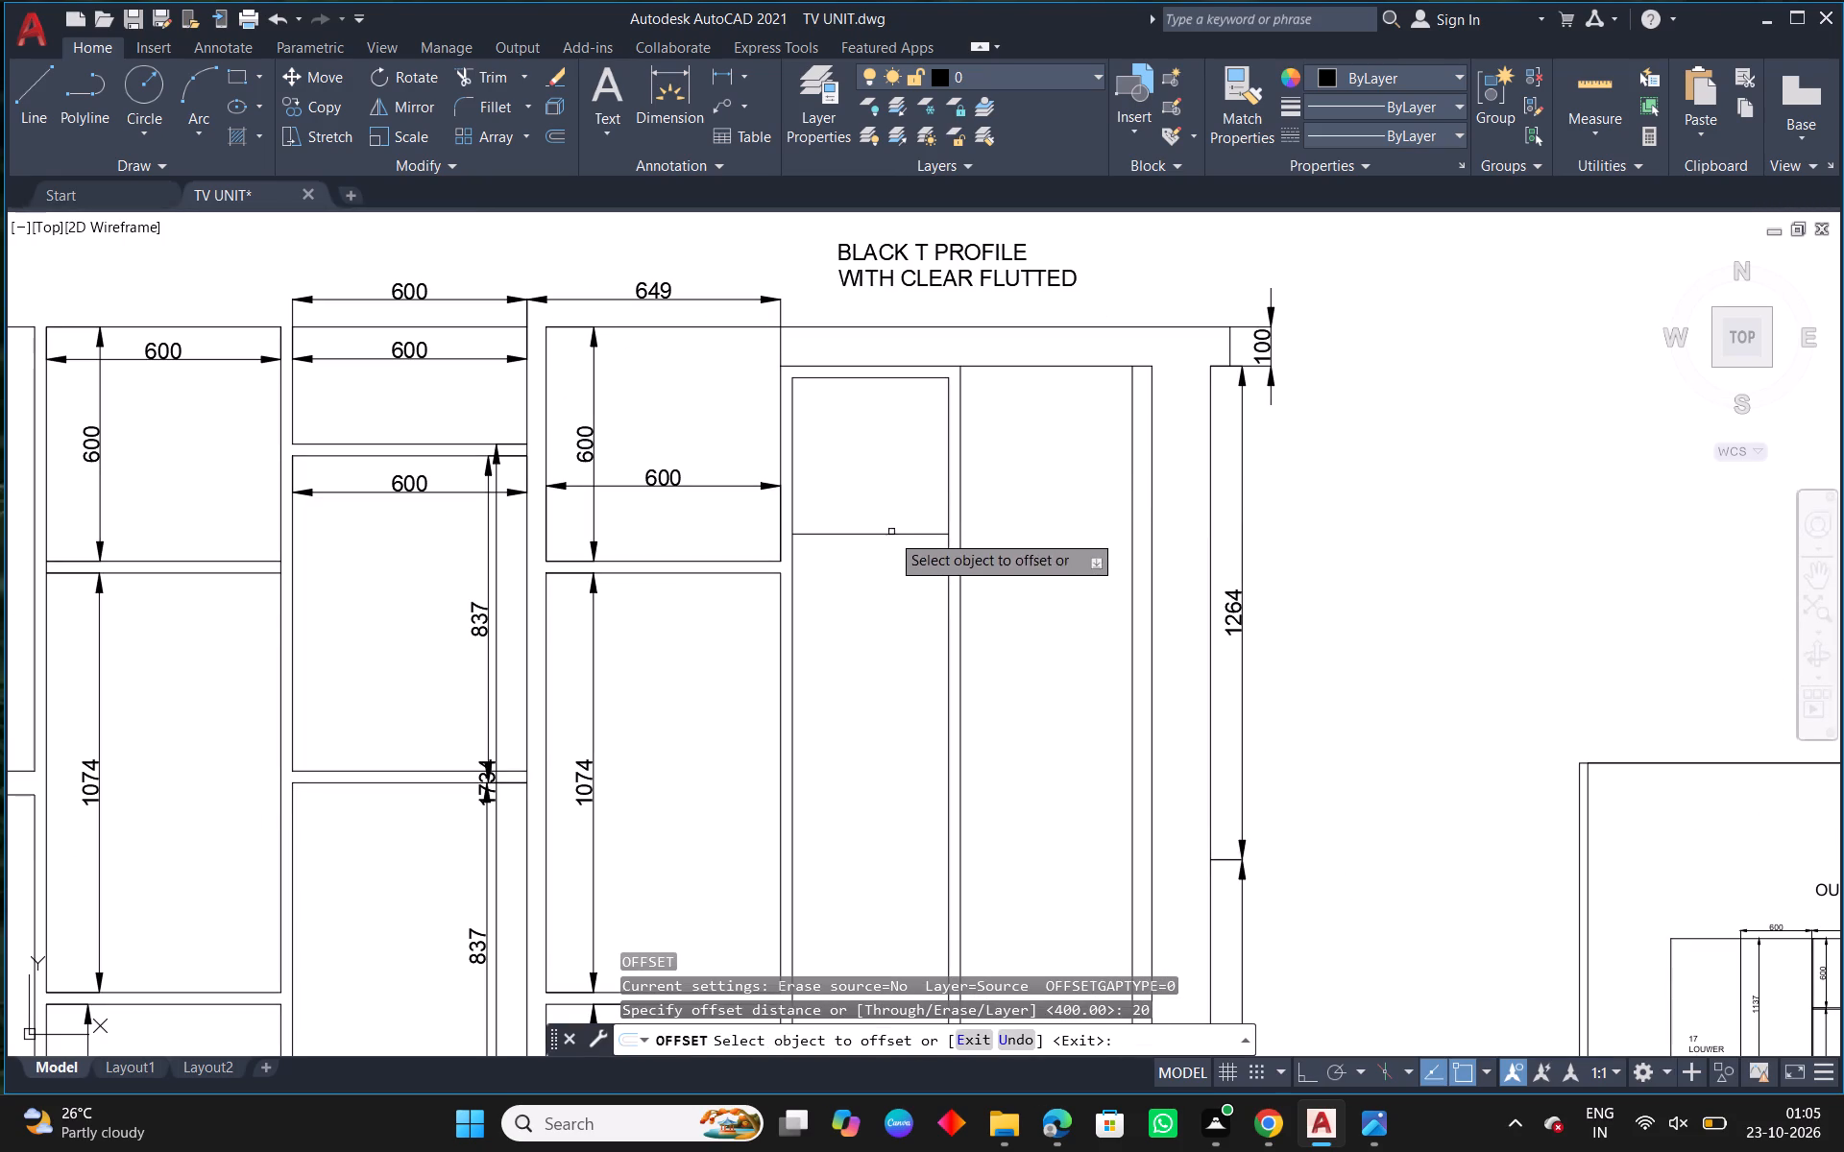
drag(887, 536, 886, 552)
click(884, 554)
right_click(879, 554)
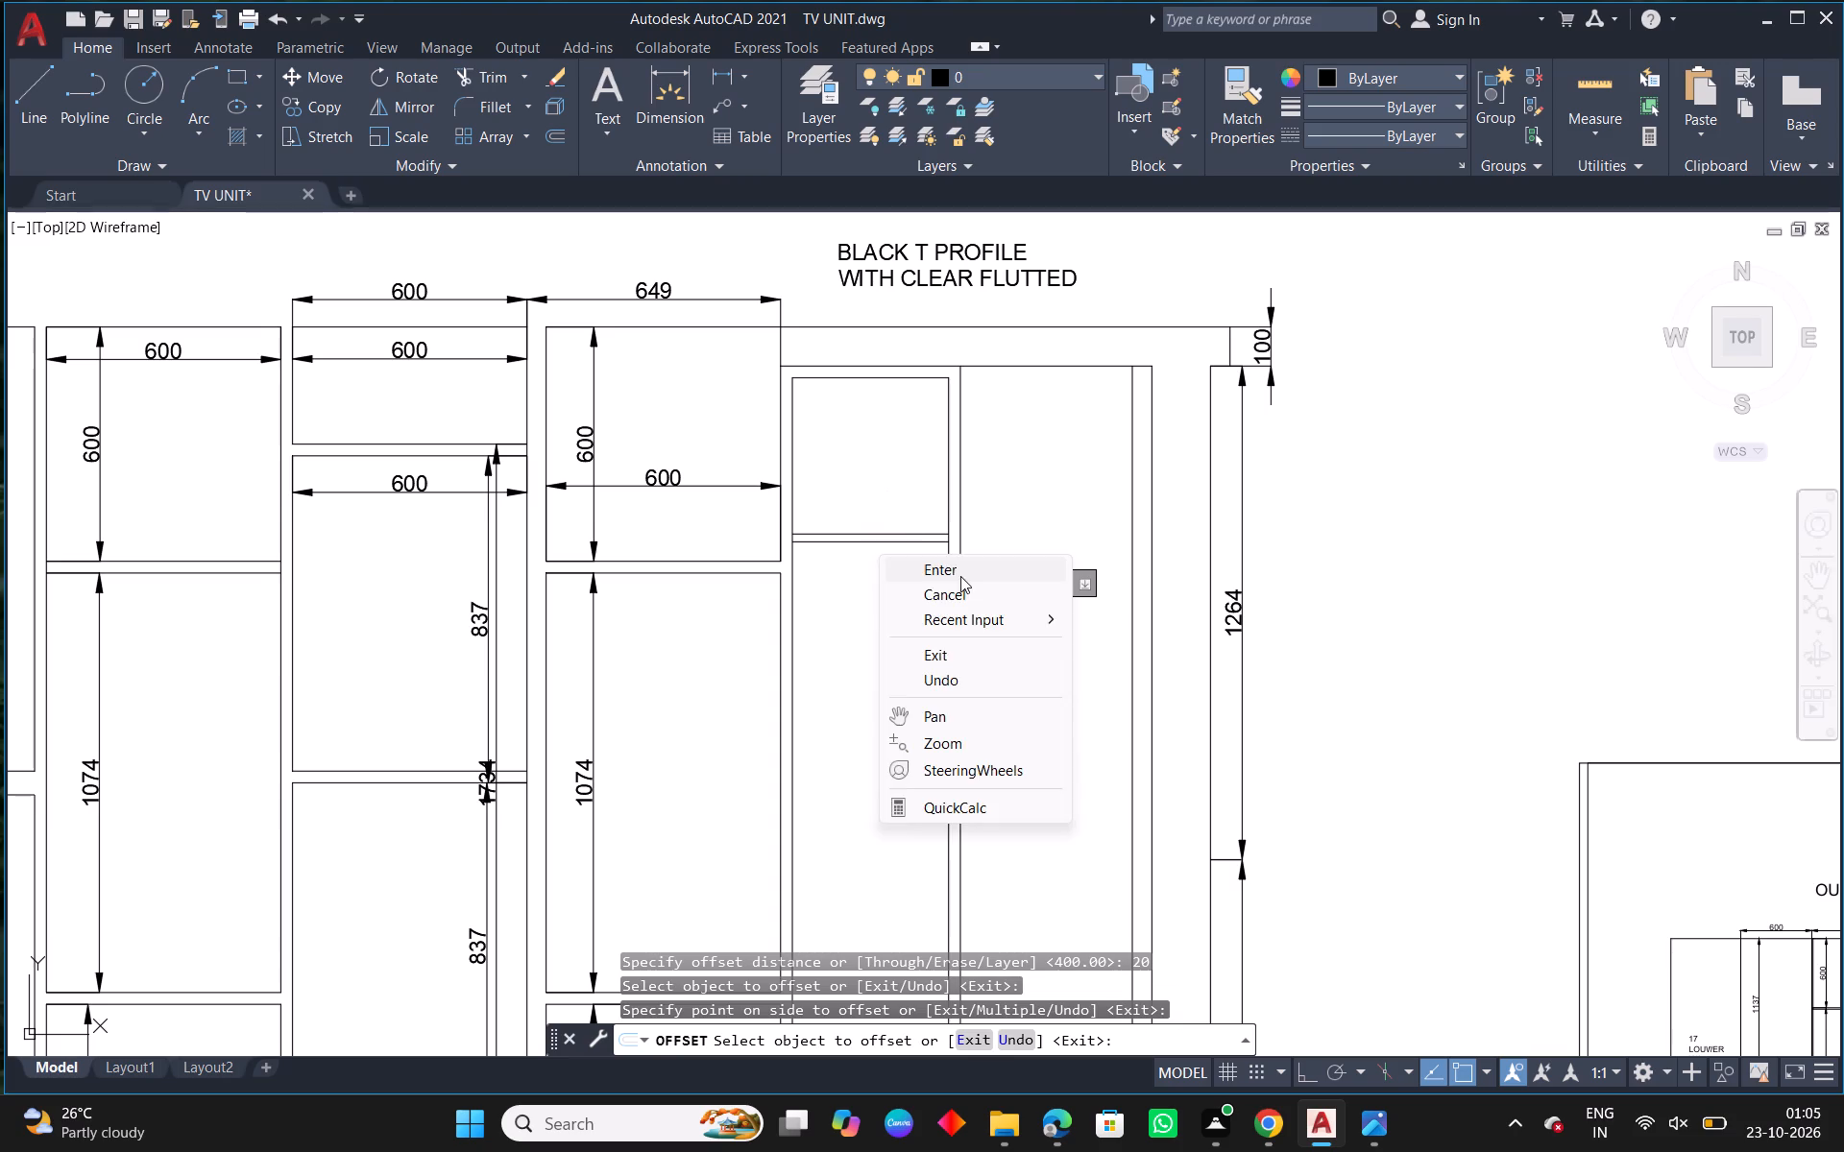
click(960, 576)
Offset the first shelf's lower line 400 mm downward to place the second shelf line in the left column.
text(O 400)
key(Return)
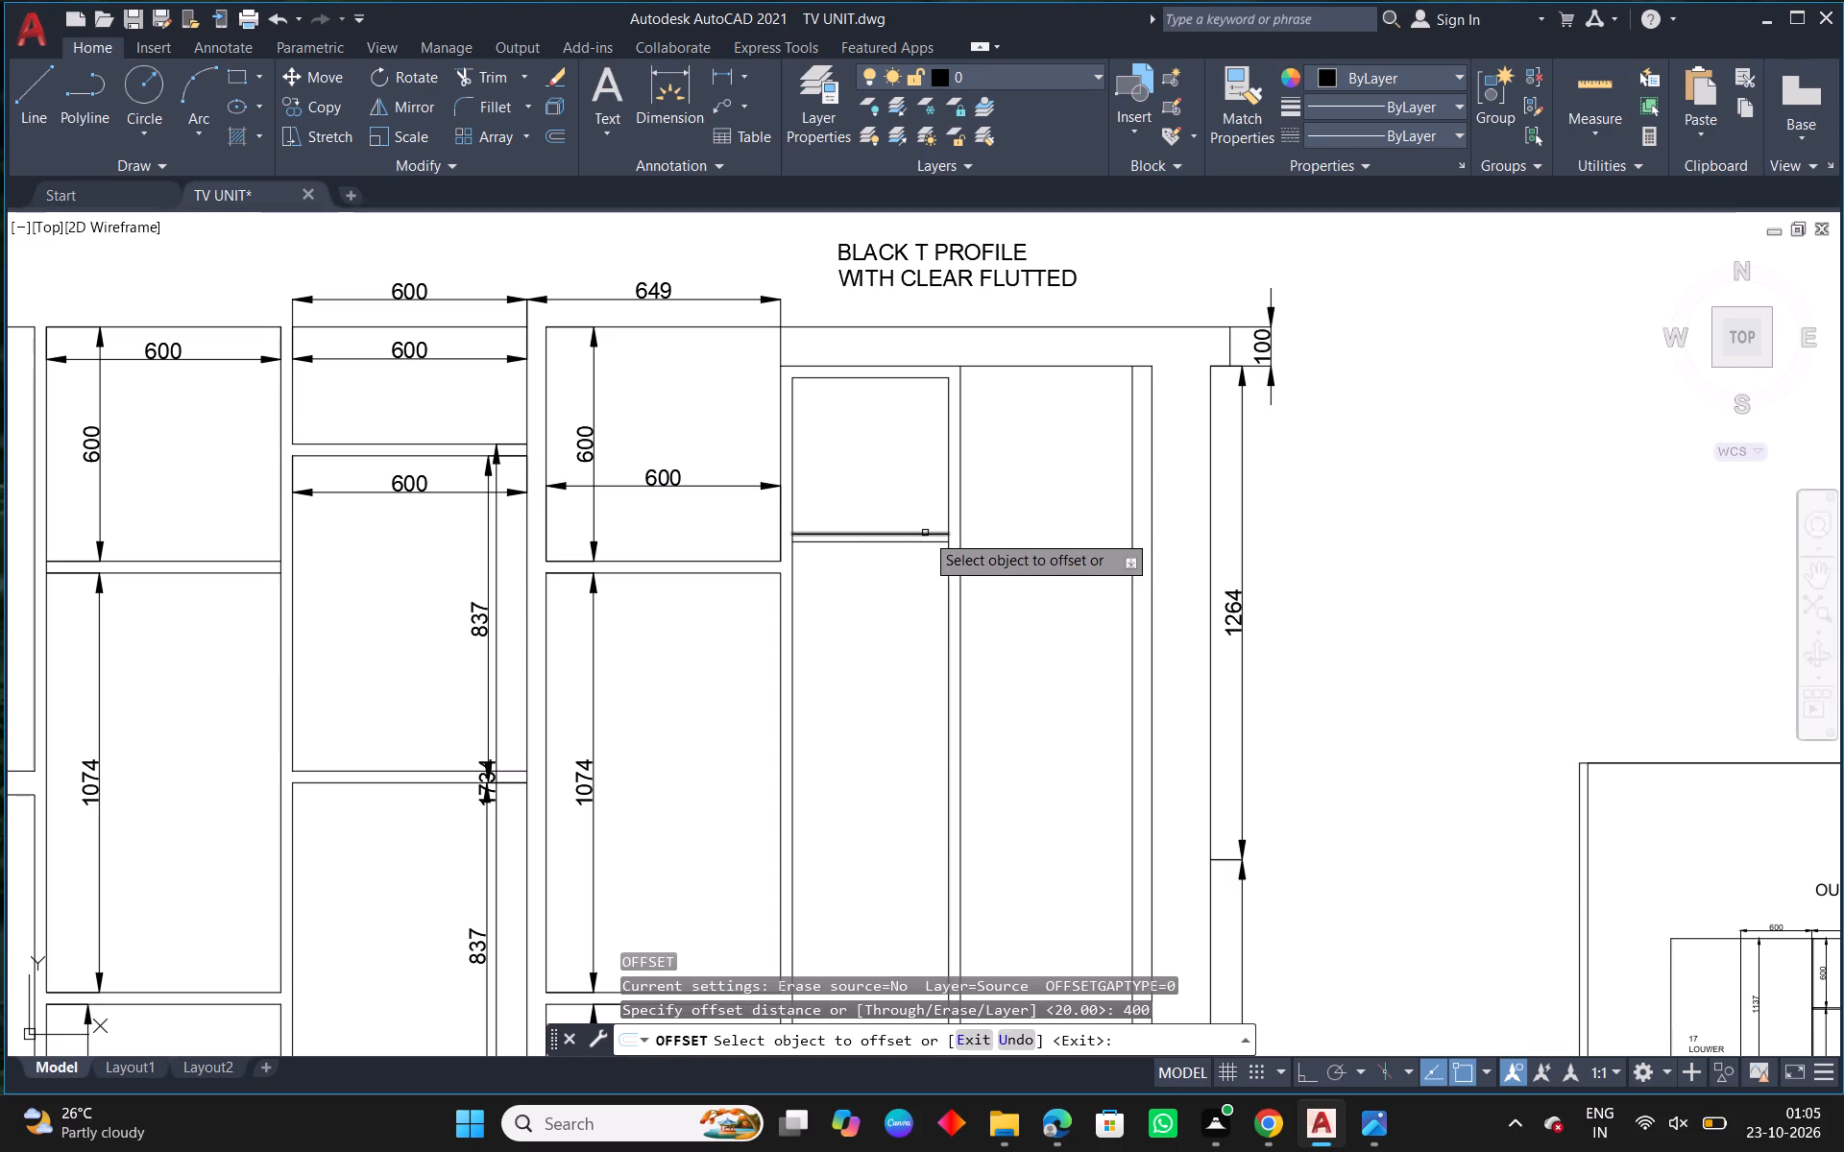
drag(910, 540, 910, 556)
click(913, 616)
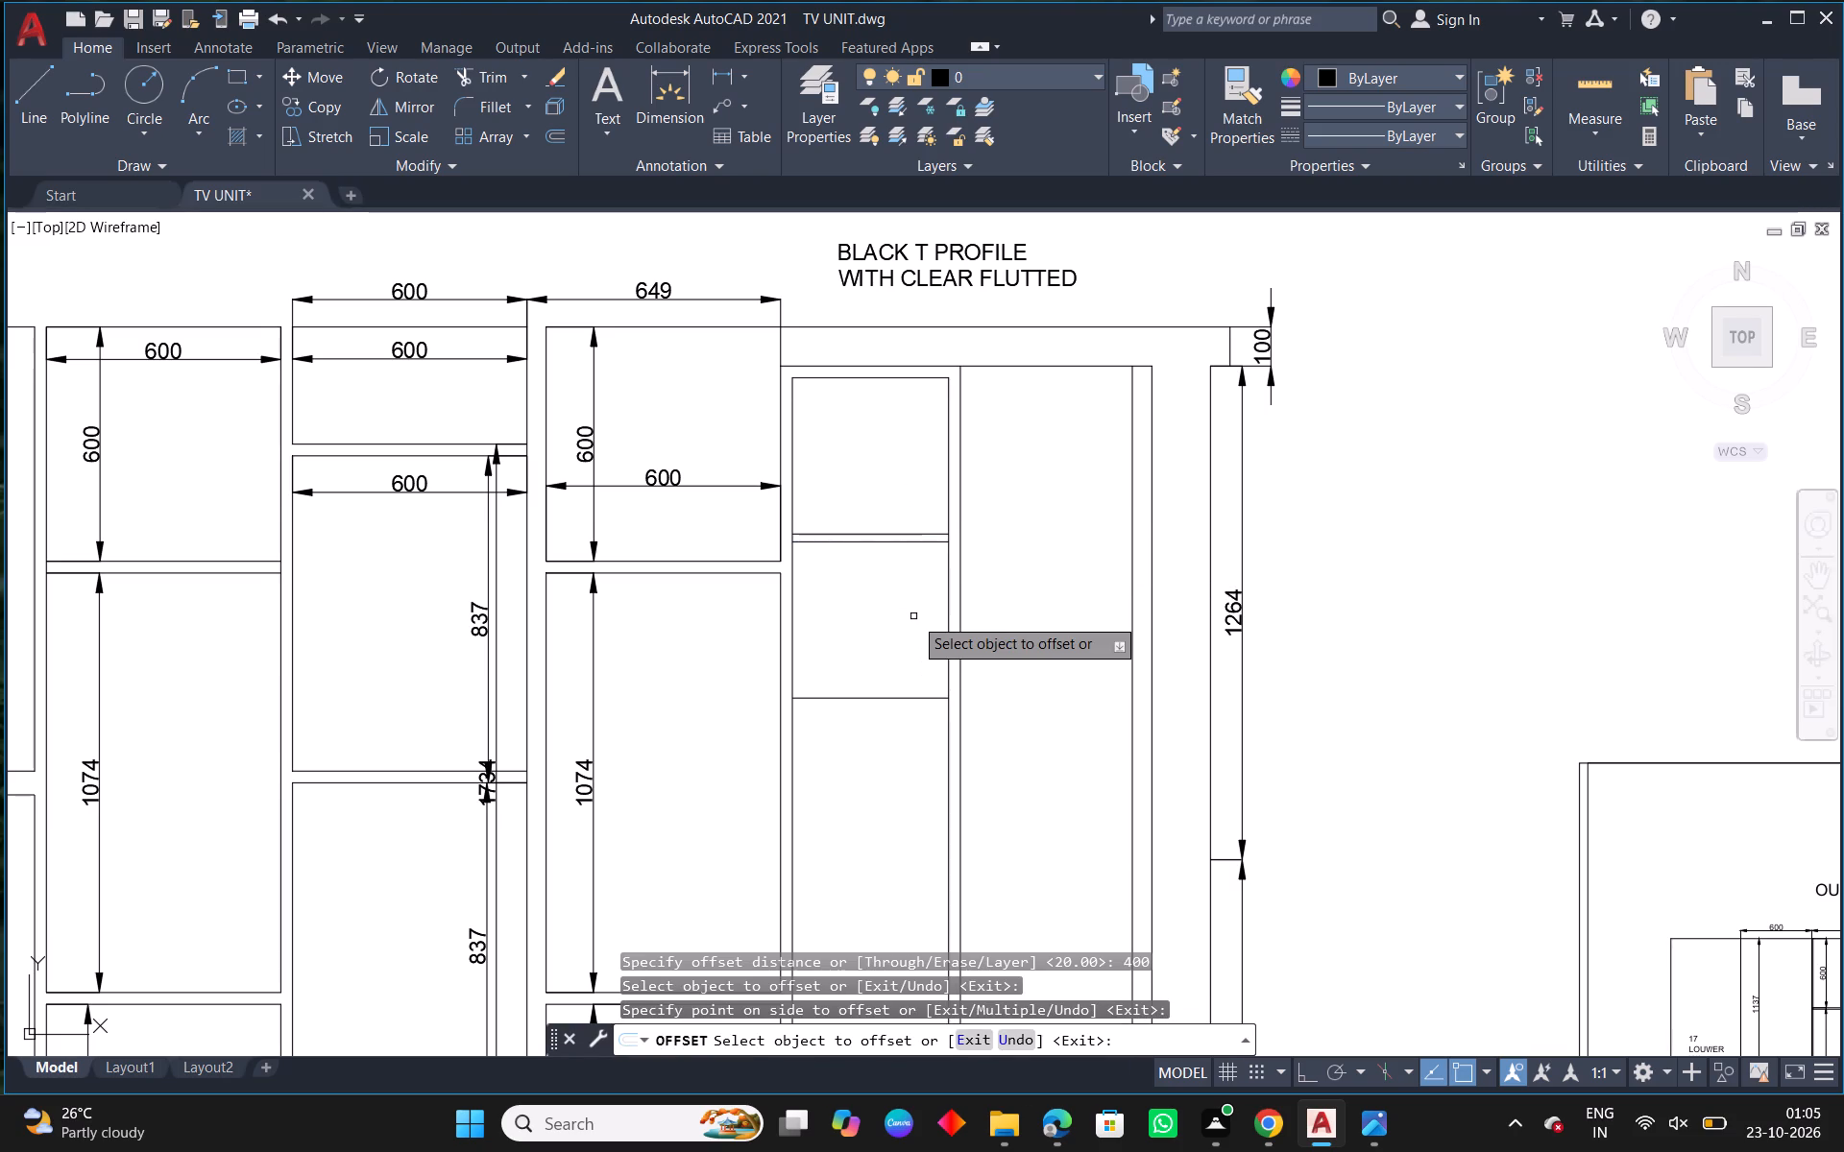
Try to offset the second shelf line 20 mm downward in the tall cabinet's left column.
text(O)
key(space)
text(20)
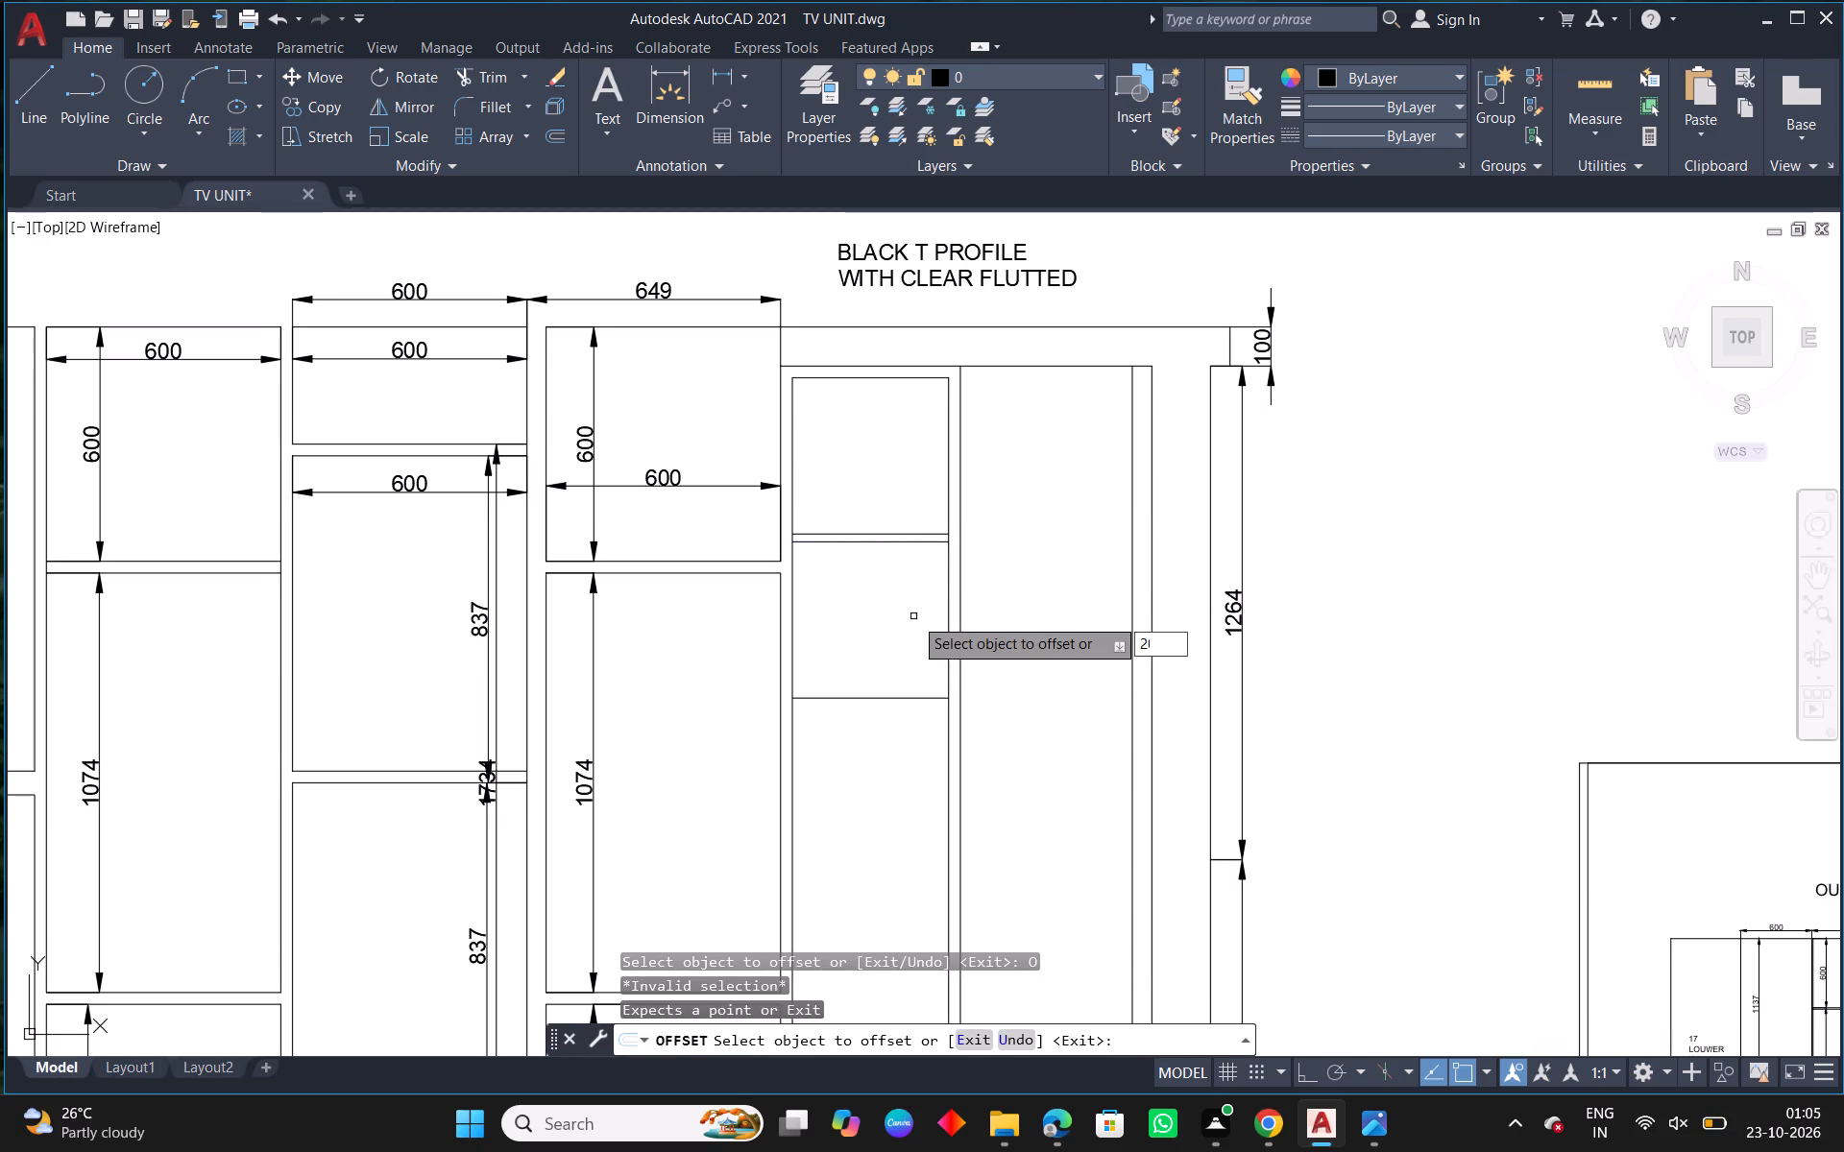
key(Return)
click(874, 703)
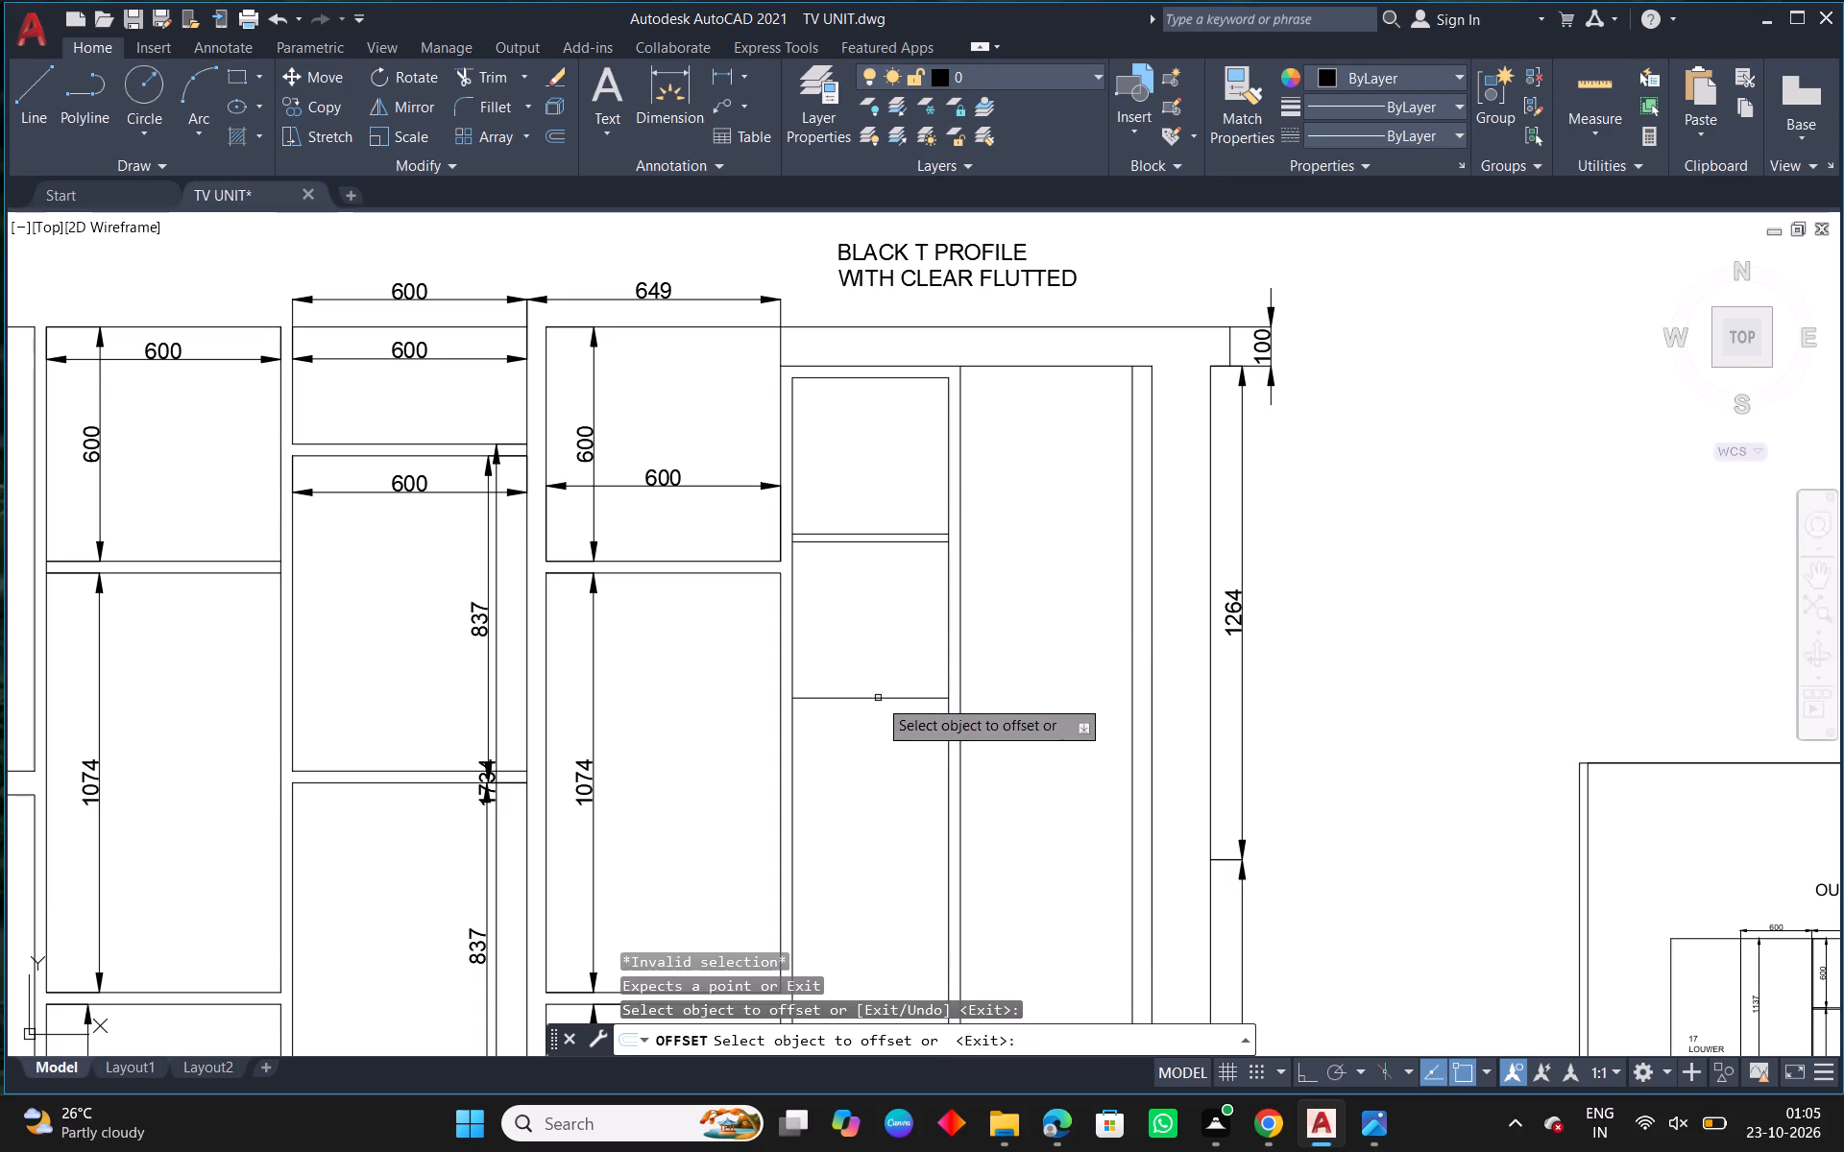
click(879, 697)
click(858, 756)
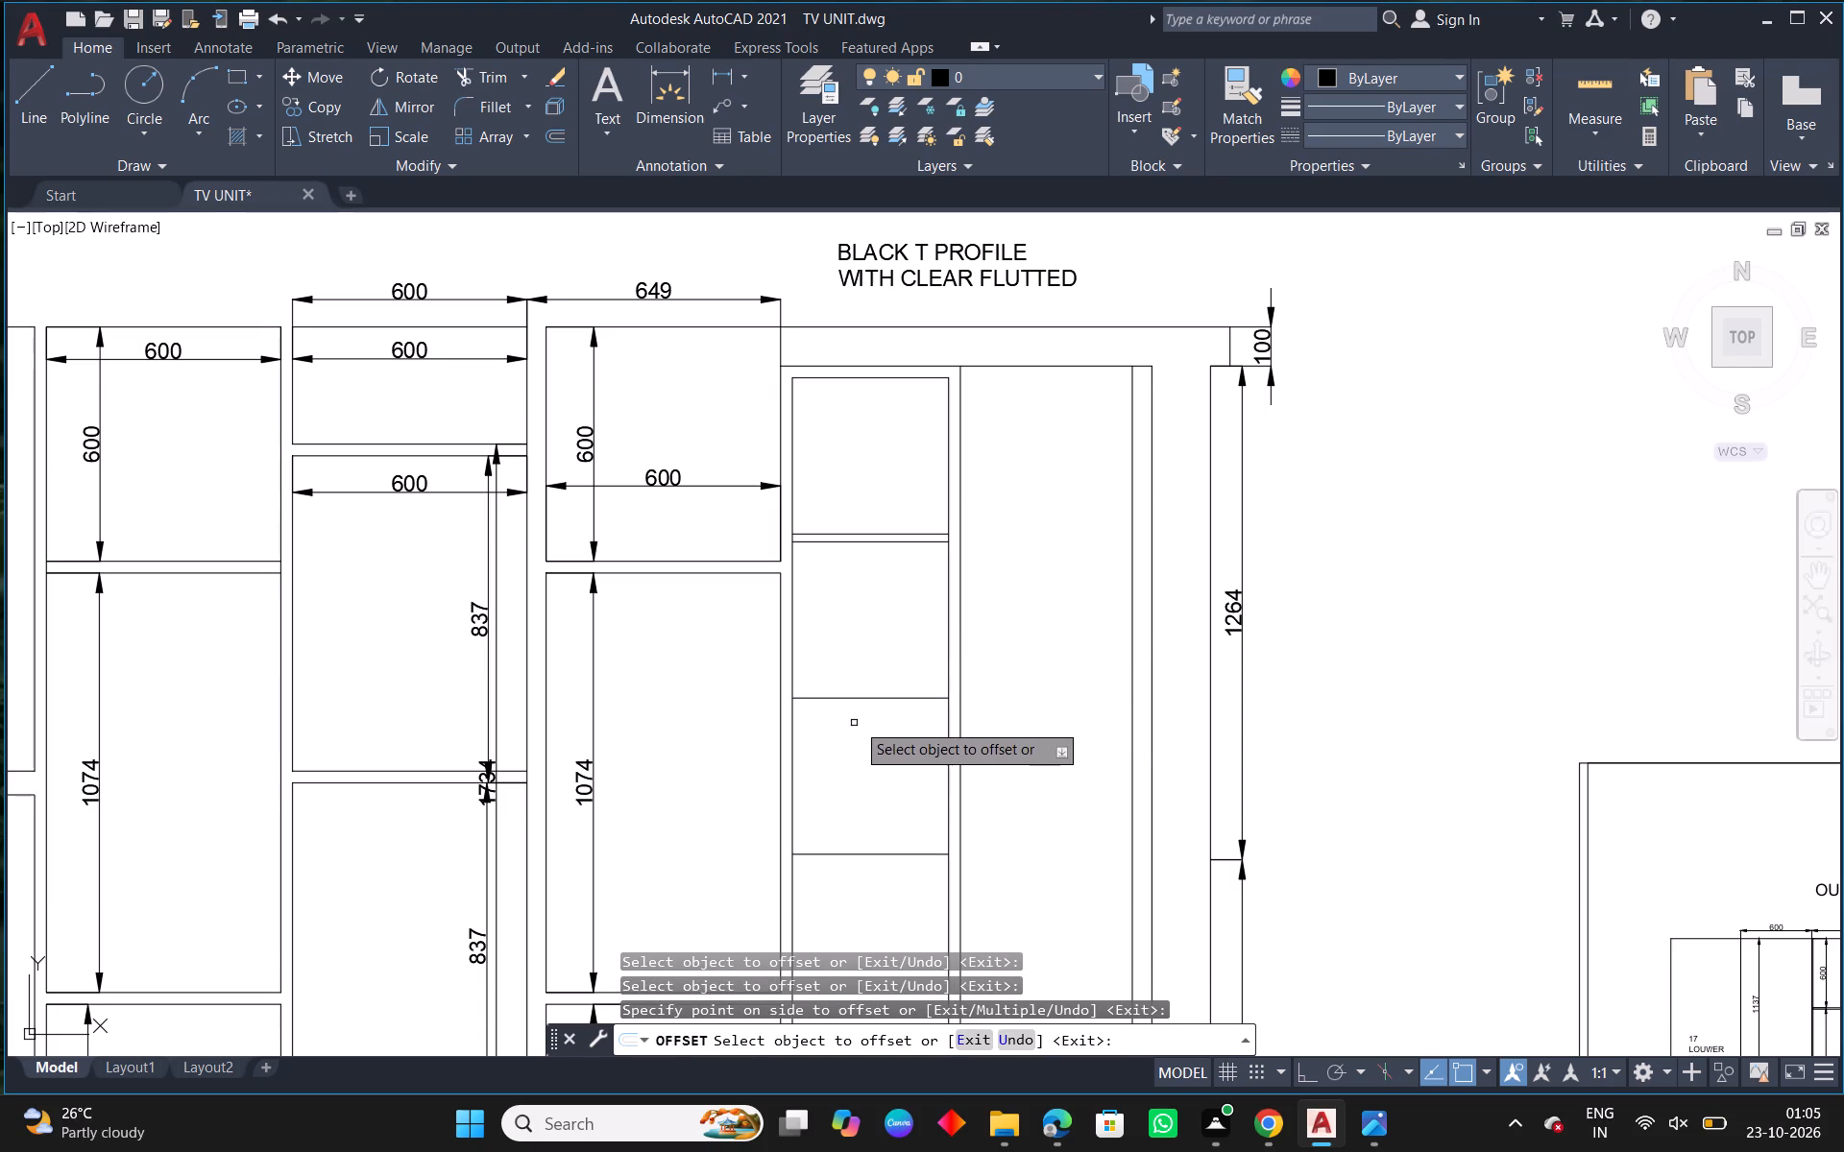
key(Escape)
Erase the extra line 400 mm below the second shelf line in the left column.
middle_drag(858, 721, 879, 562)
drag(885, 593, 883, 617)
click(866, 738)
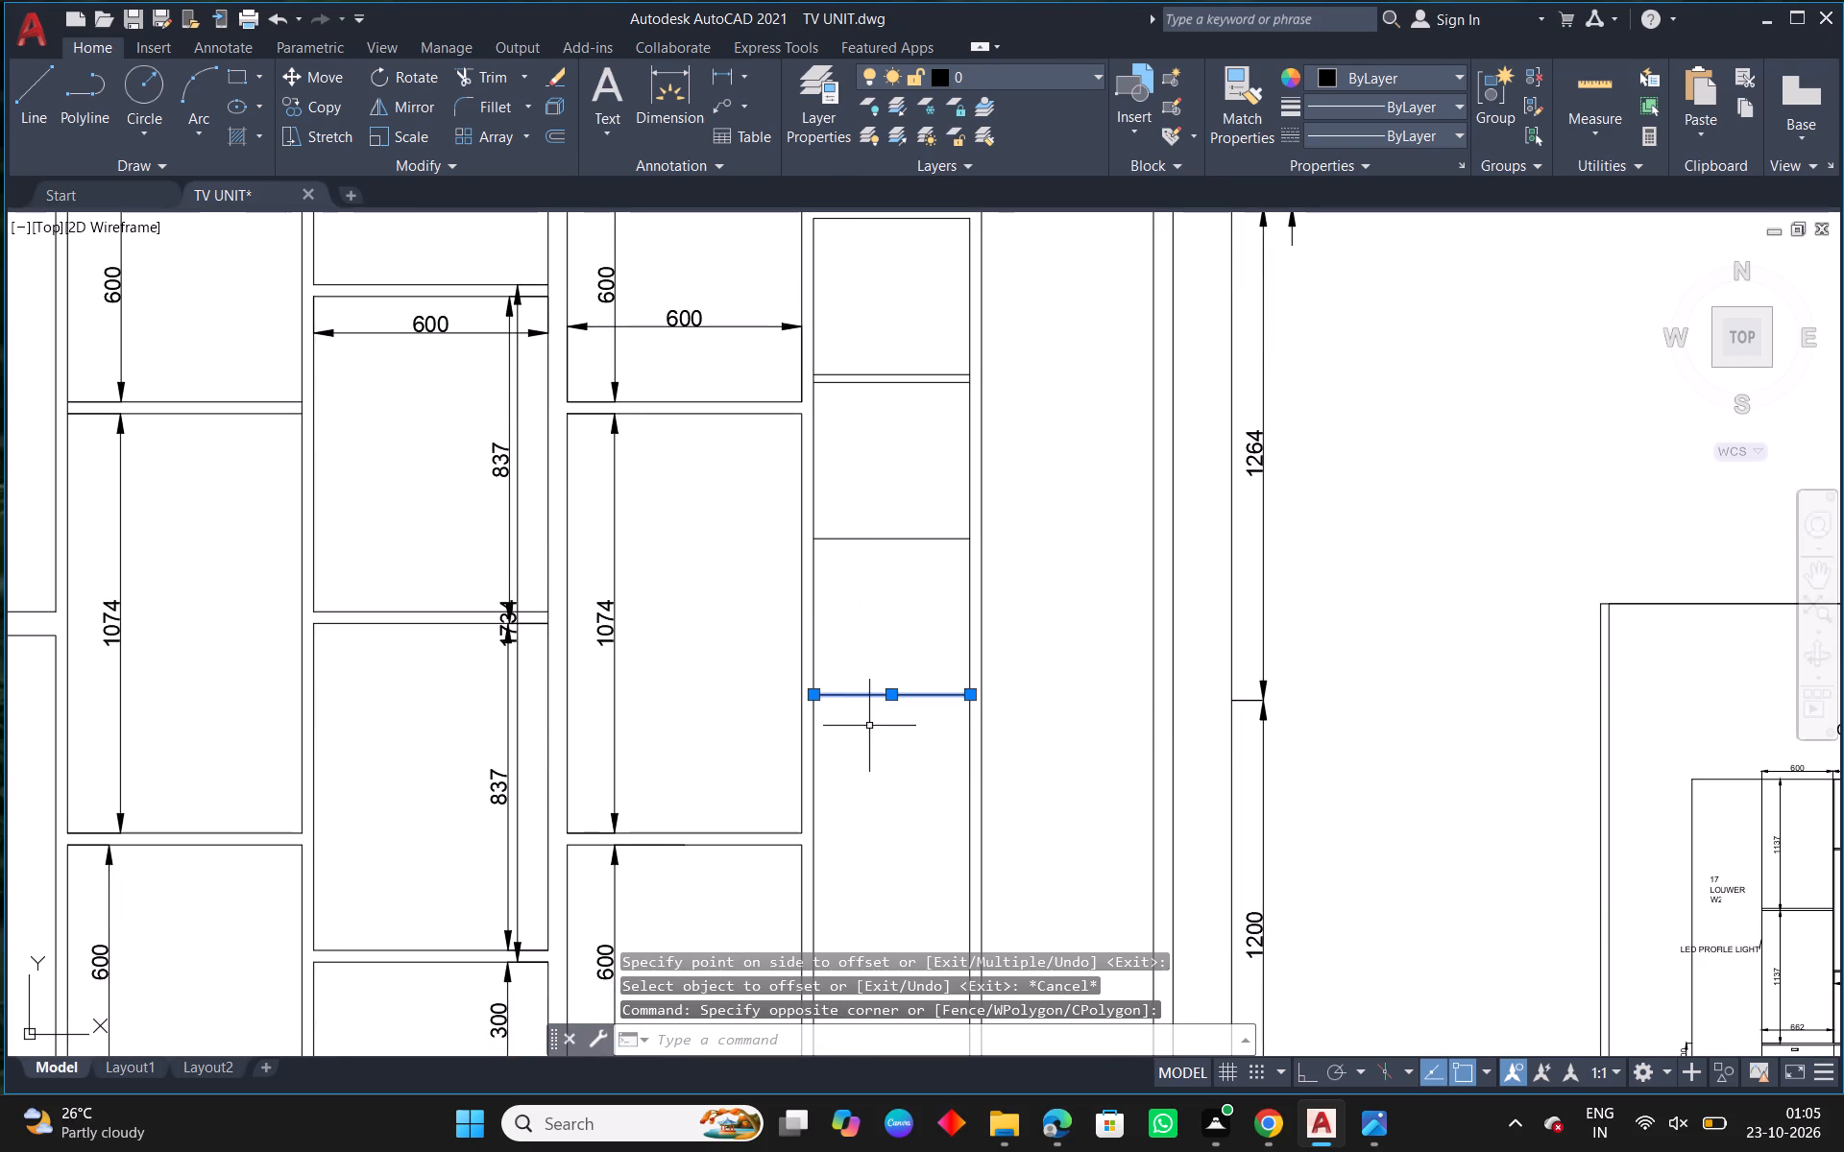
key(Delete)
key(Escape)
Offset the second shelf line 20 mm downward in the tall cabinet's left column to form the shelf thickness.
text(O 20)
key(Return)
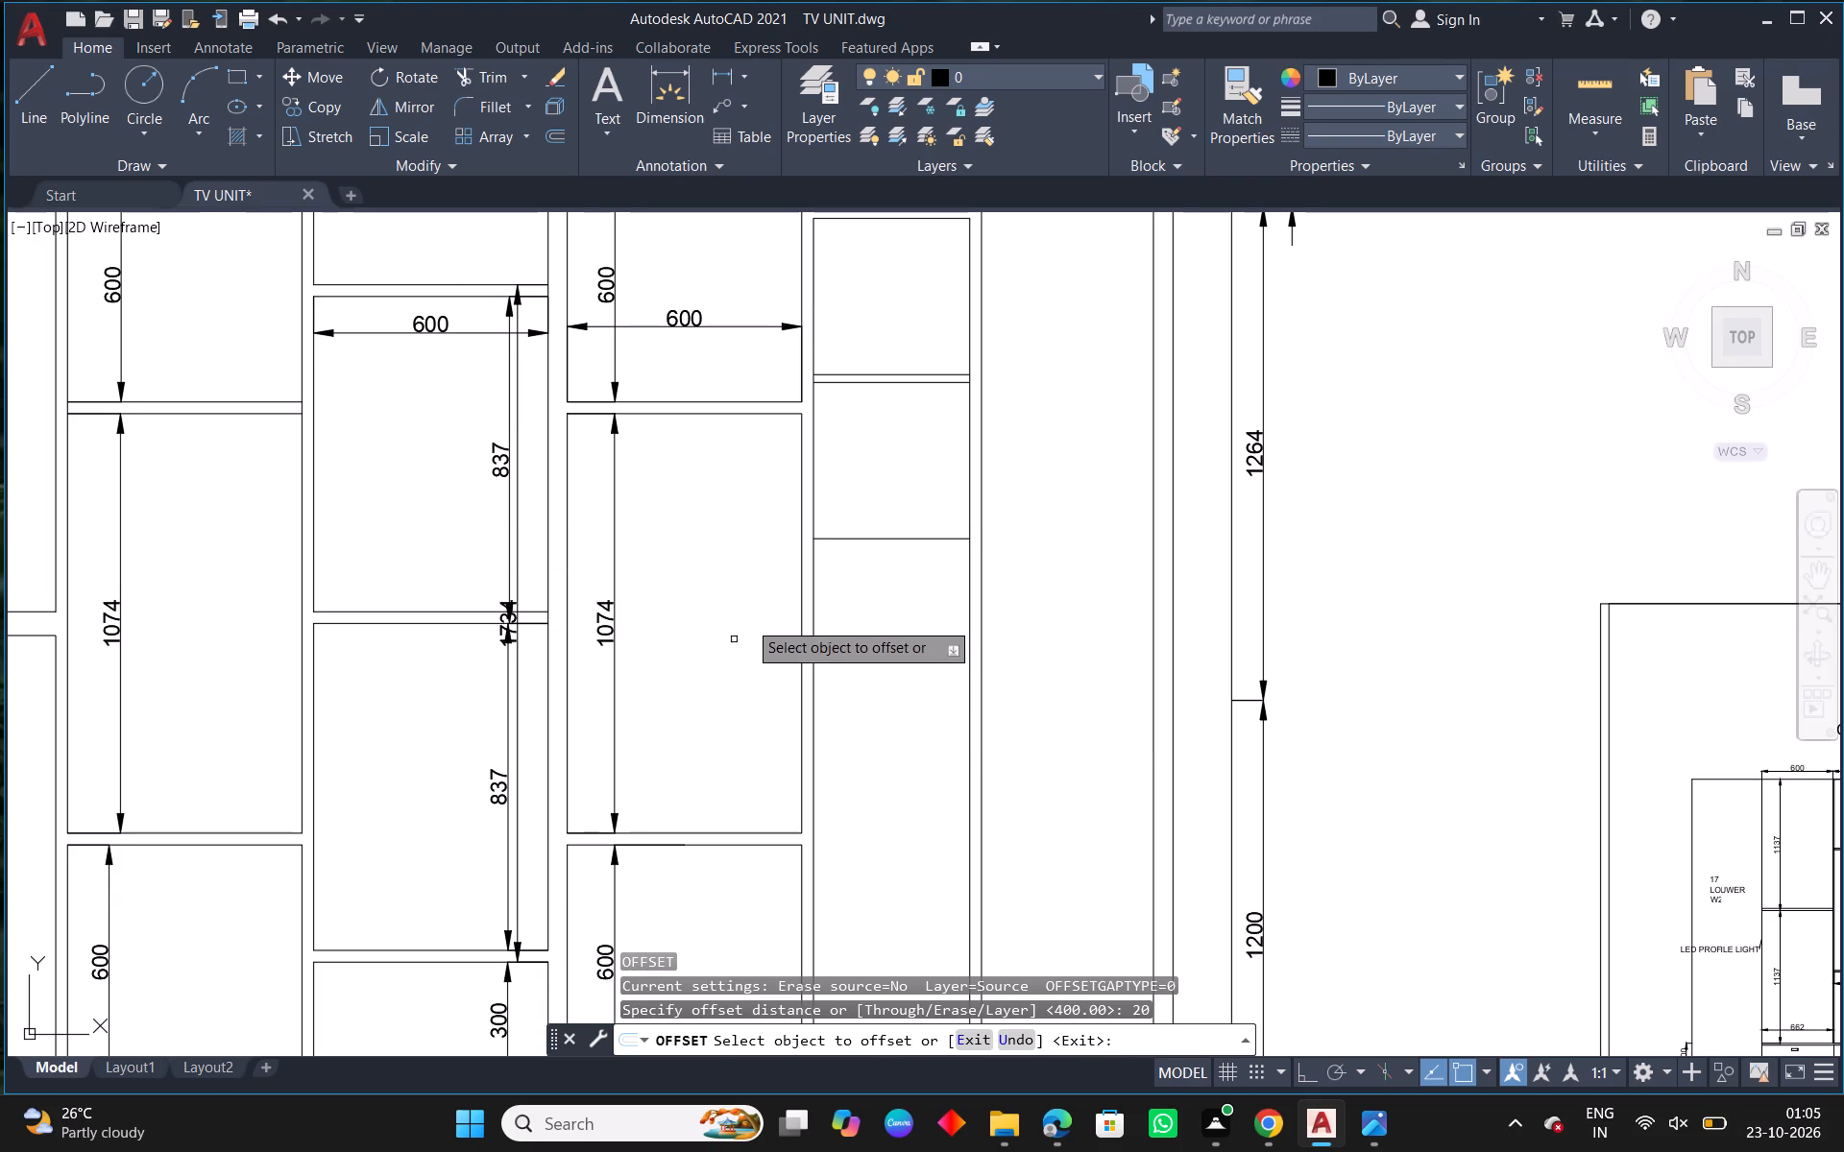
click(856, 535)
click(873, 540)
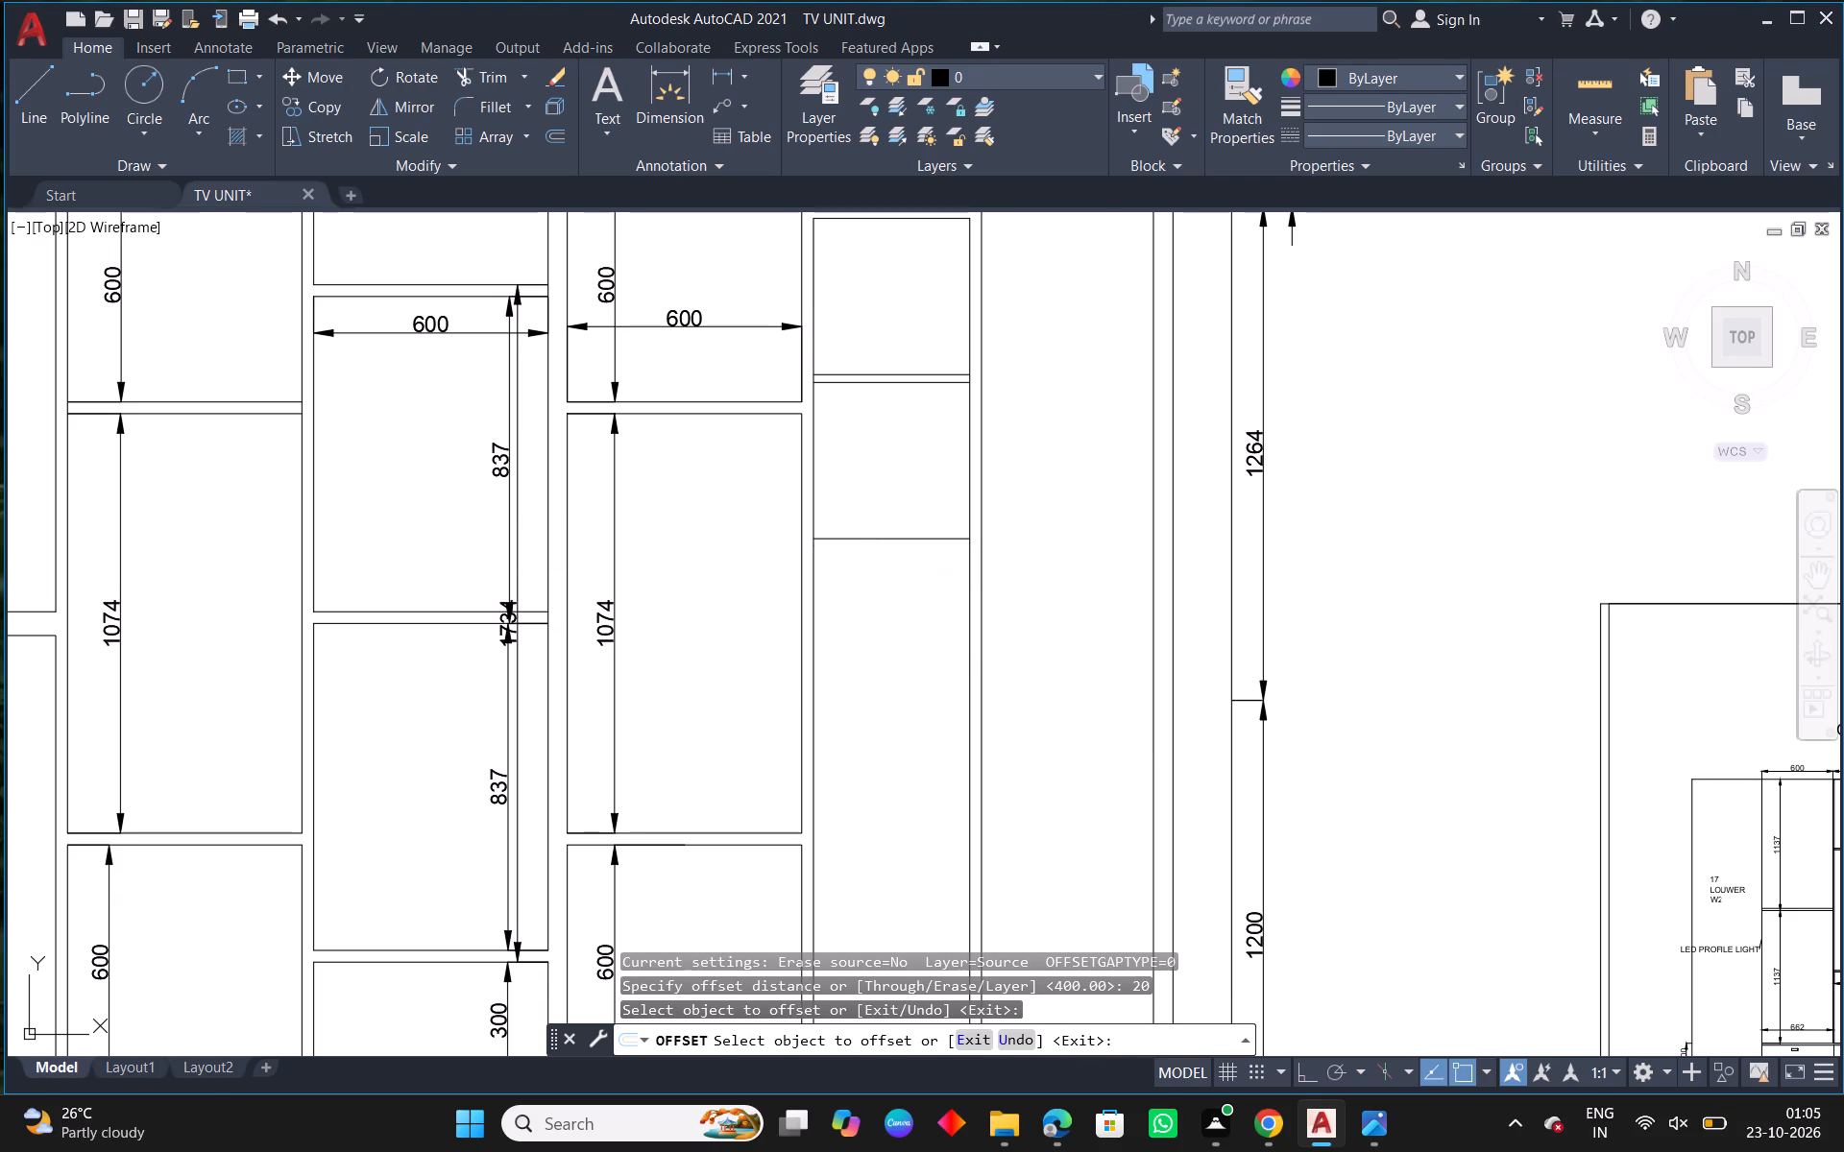
click(877, 551)
click(880, 539)
click(866, 570)
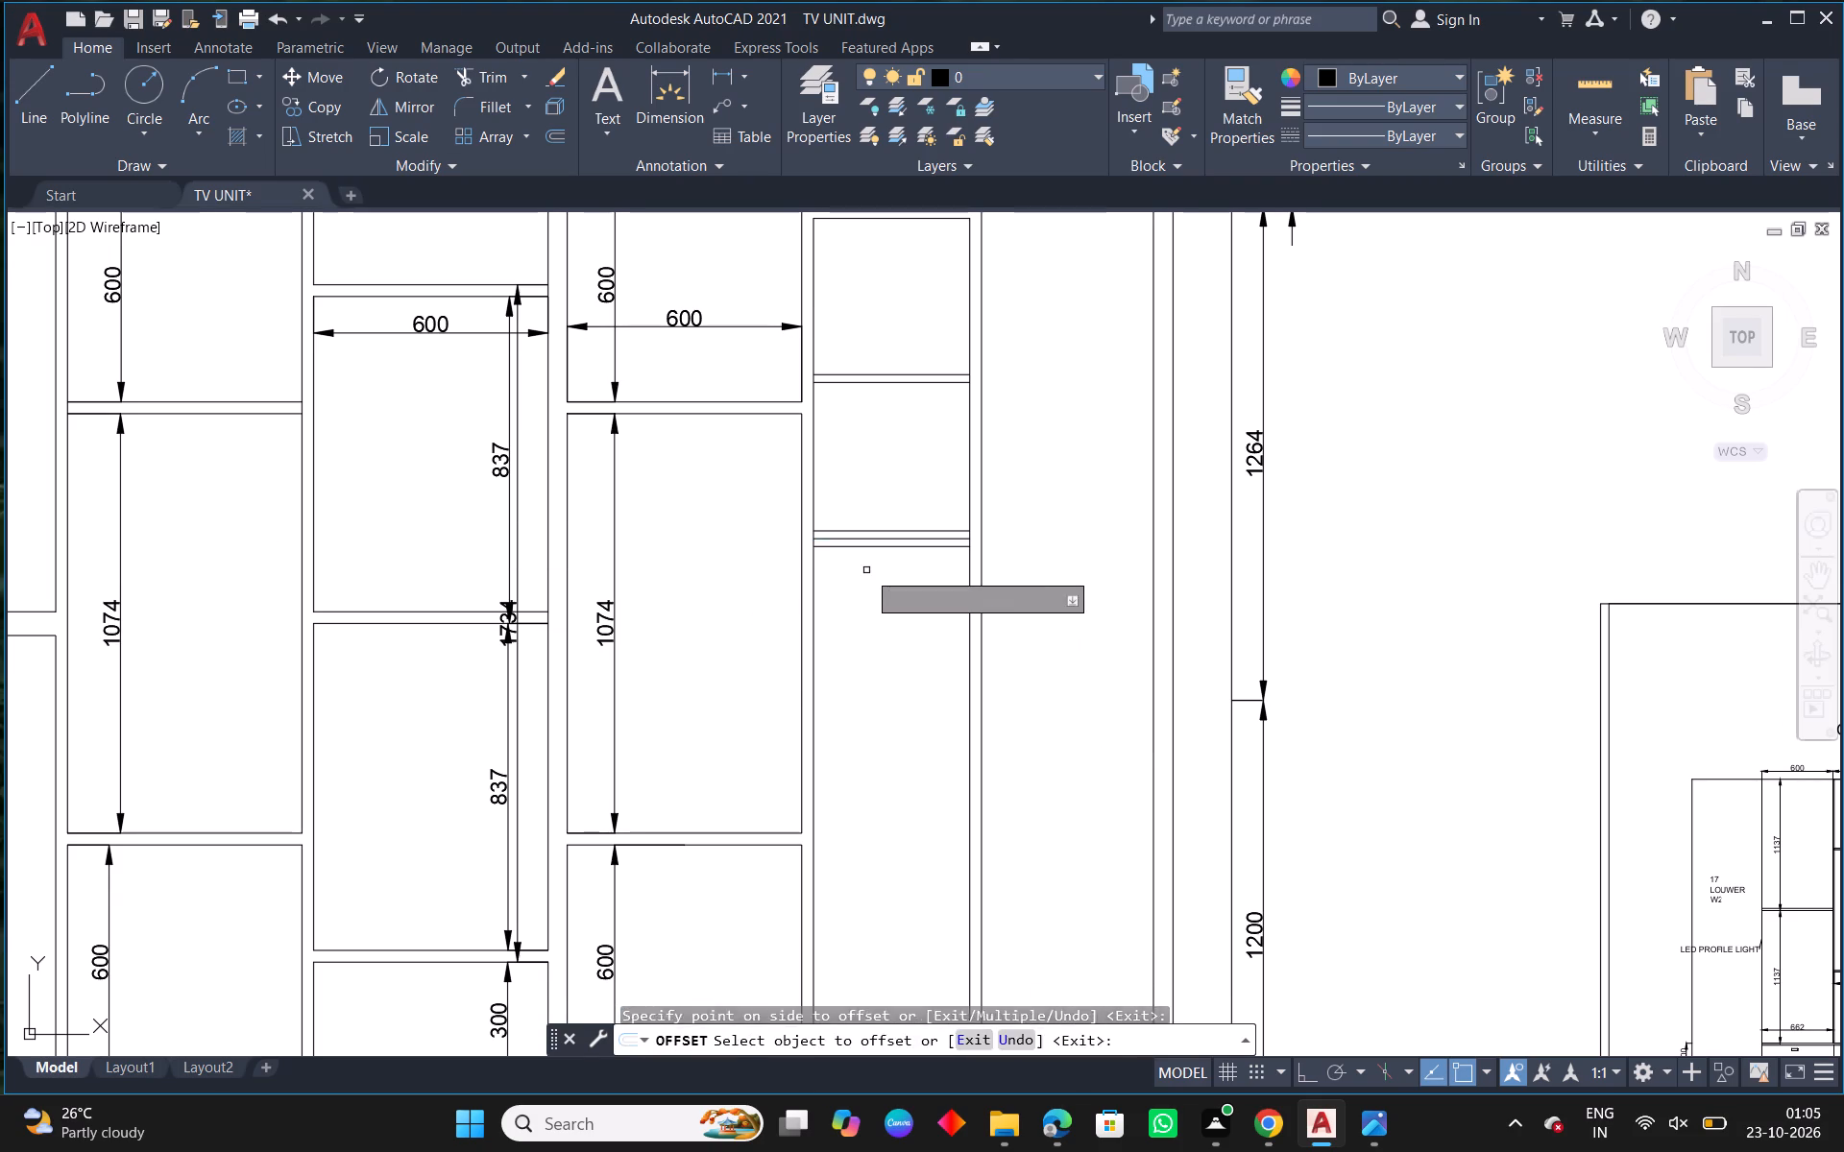
key(Escape)
Erase the stray offset line just above the second shelf in the tall cabinet's left column.
click(890, 527)
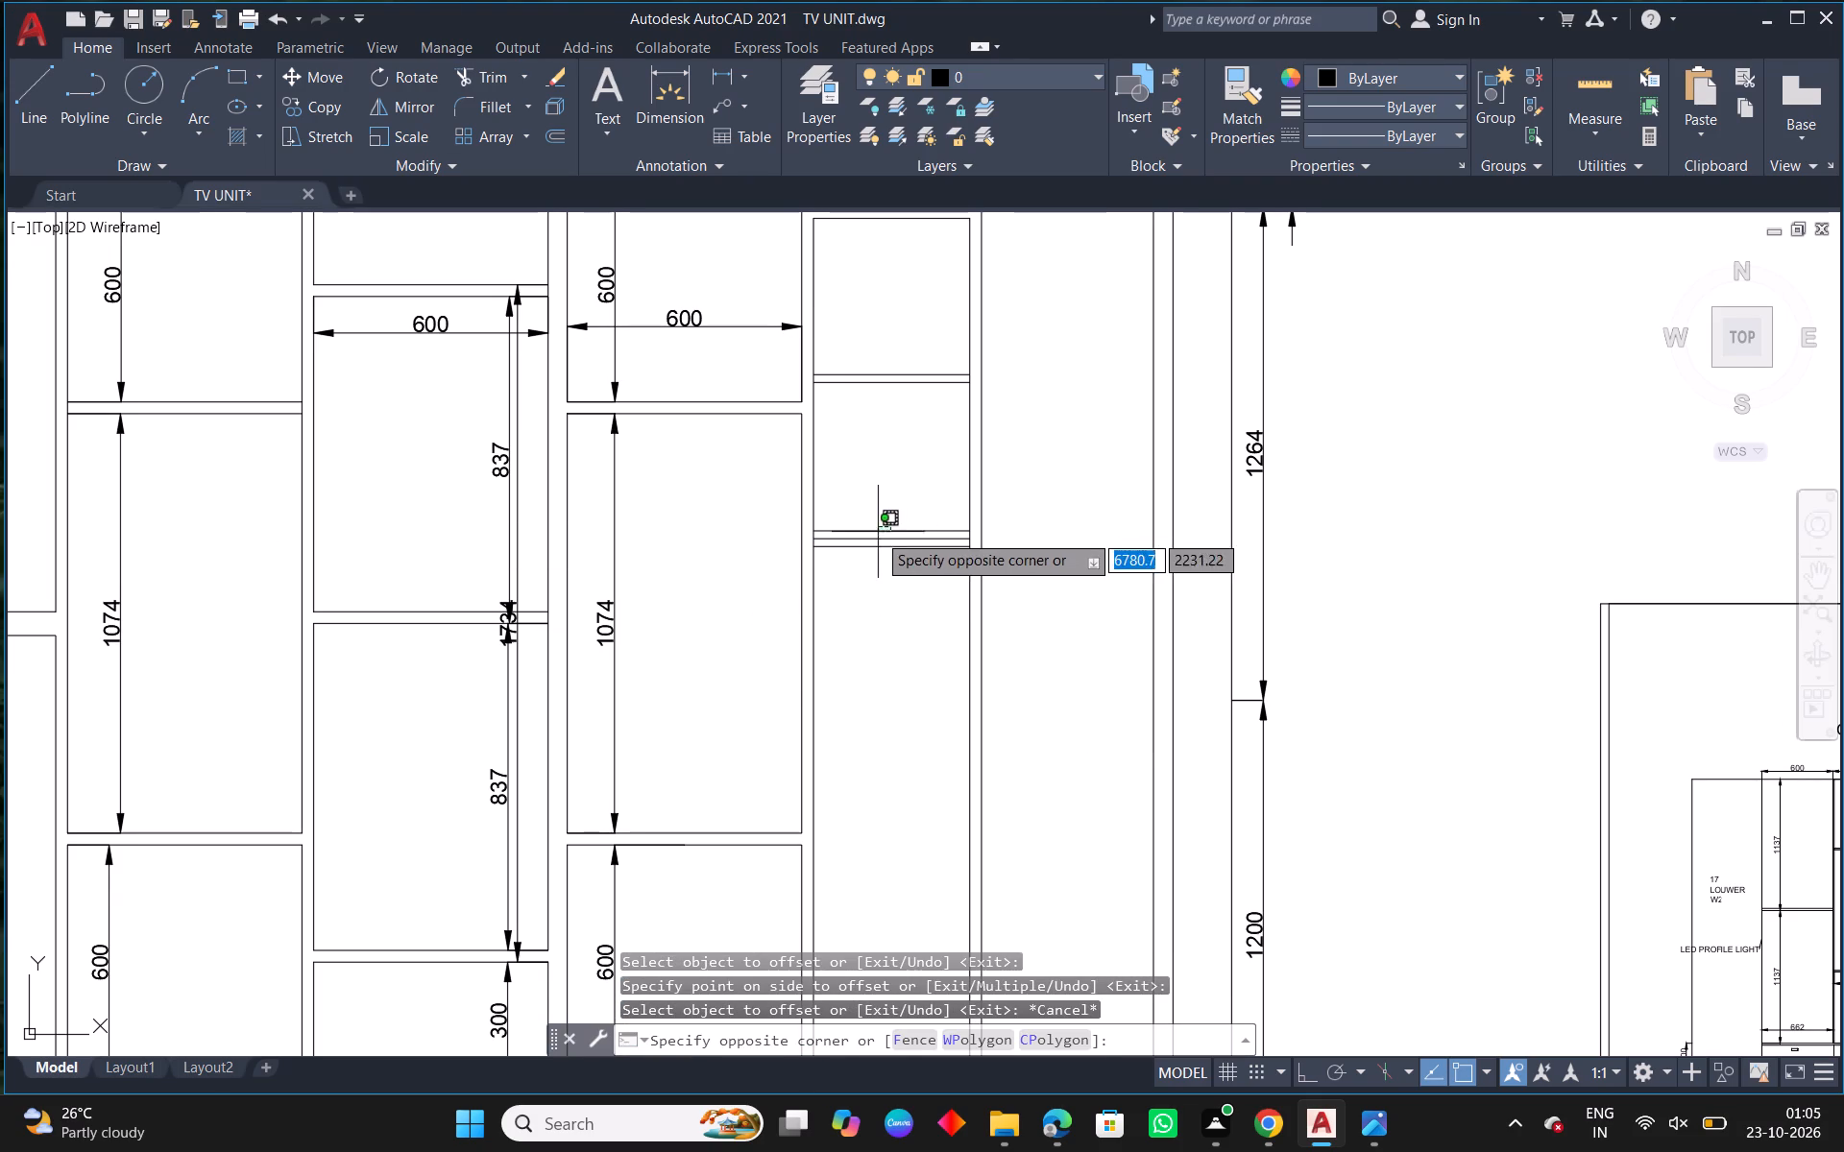
click(875, 534)
key(Delete)
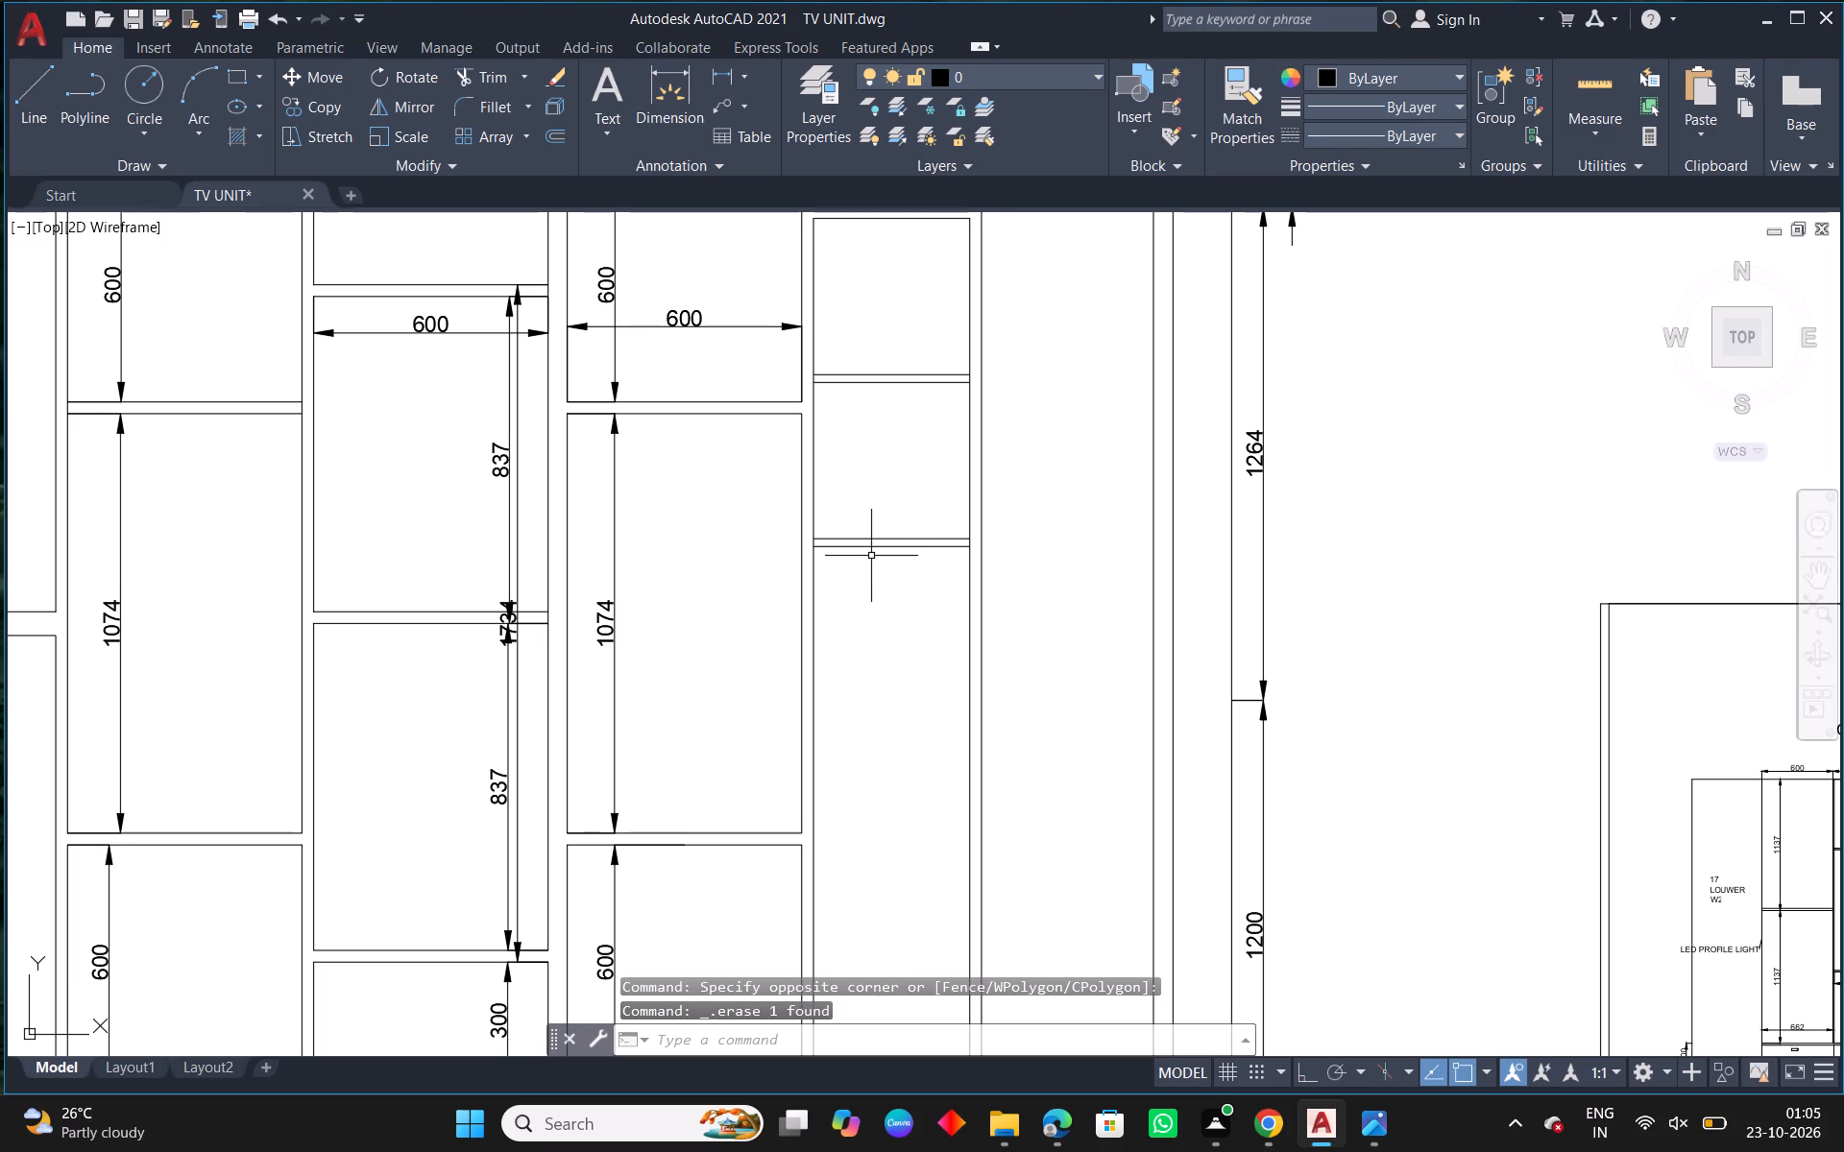
Offset the second shelf's lower line 400 mm downward to place the third shelf line in the left column.
text(O)
key(space)
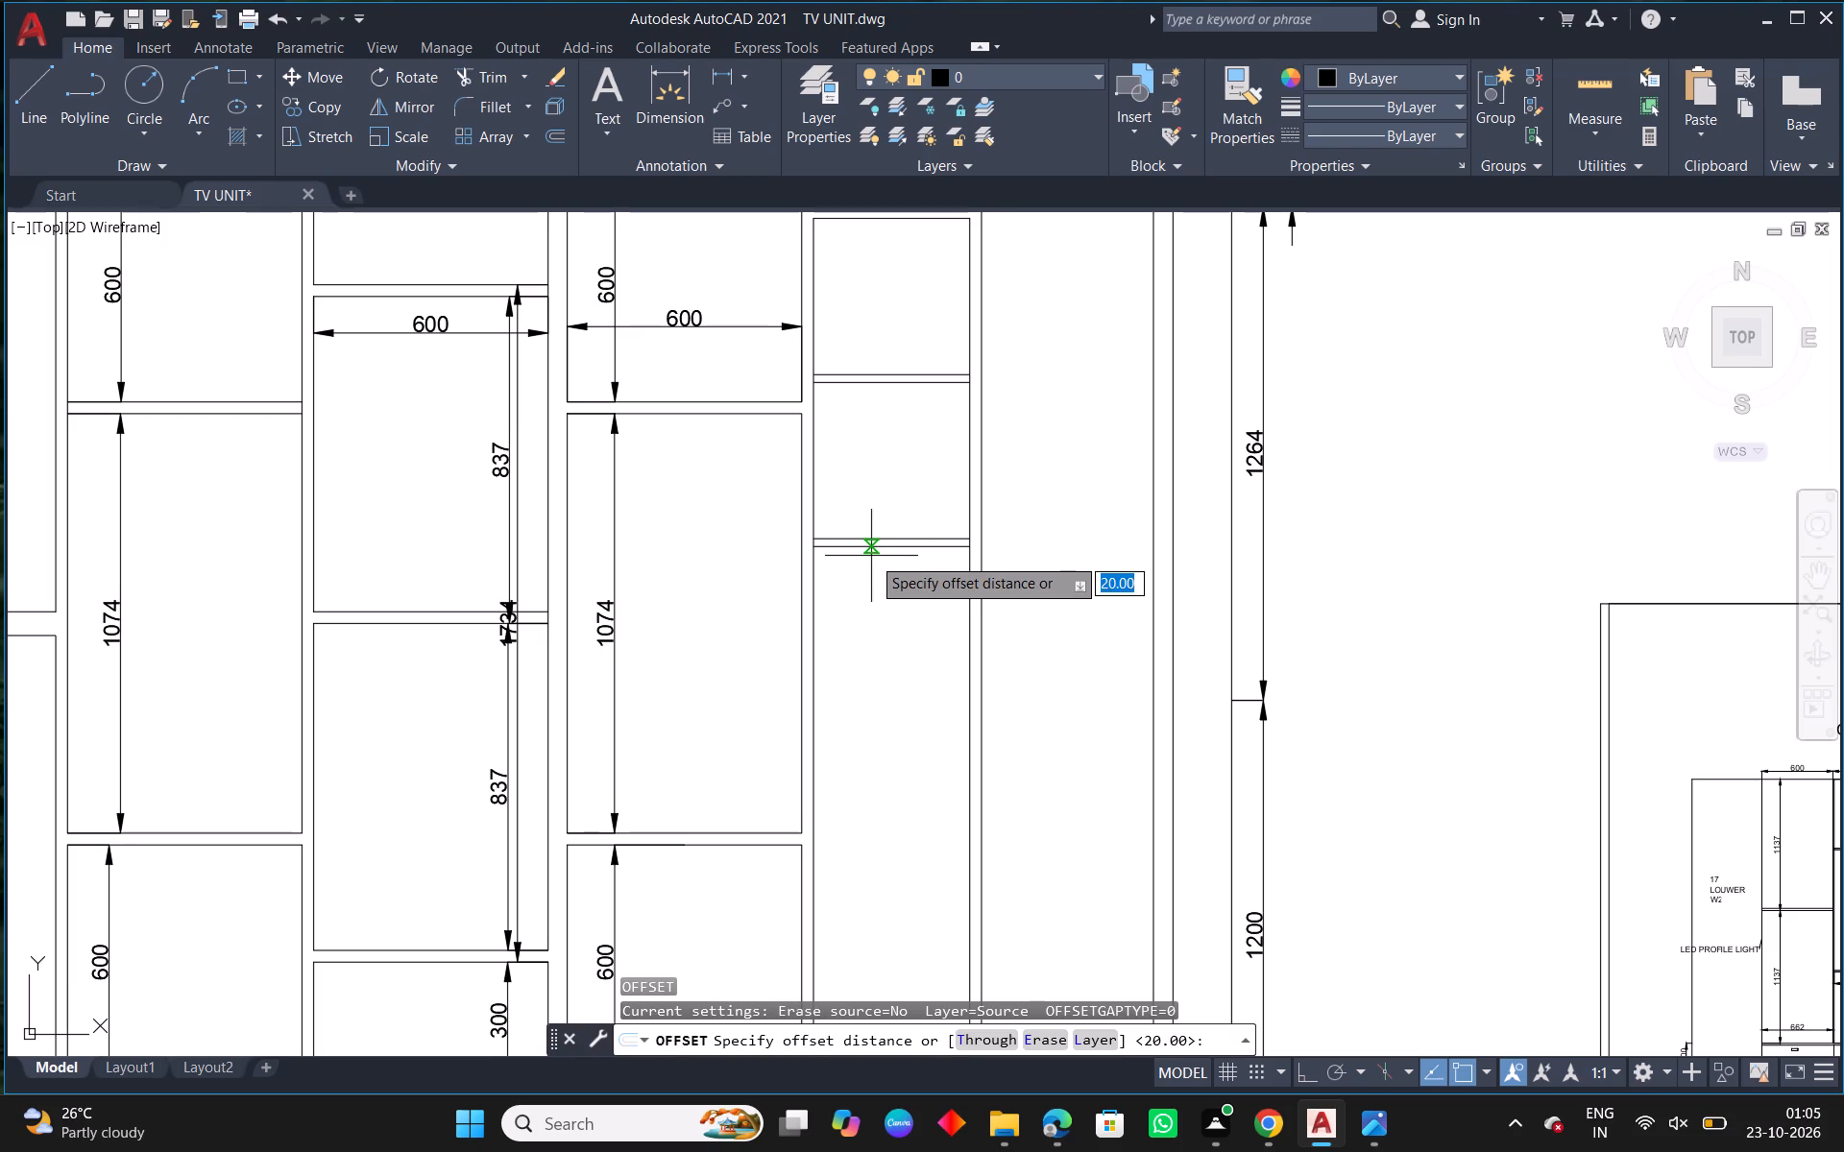
key(4)
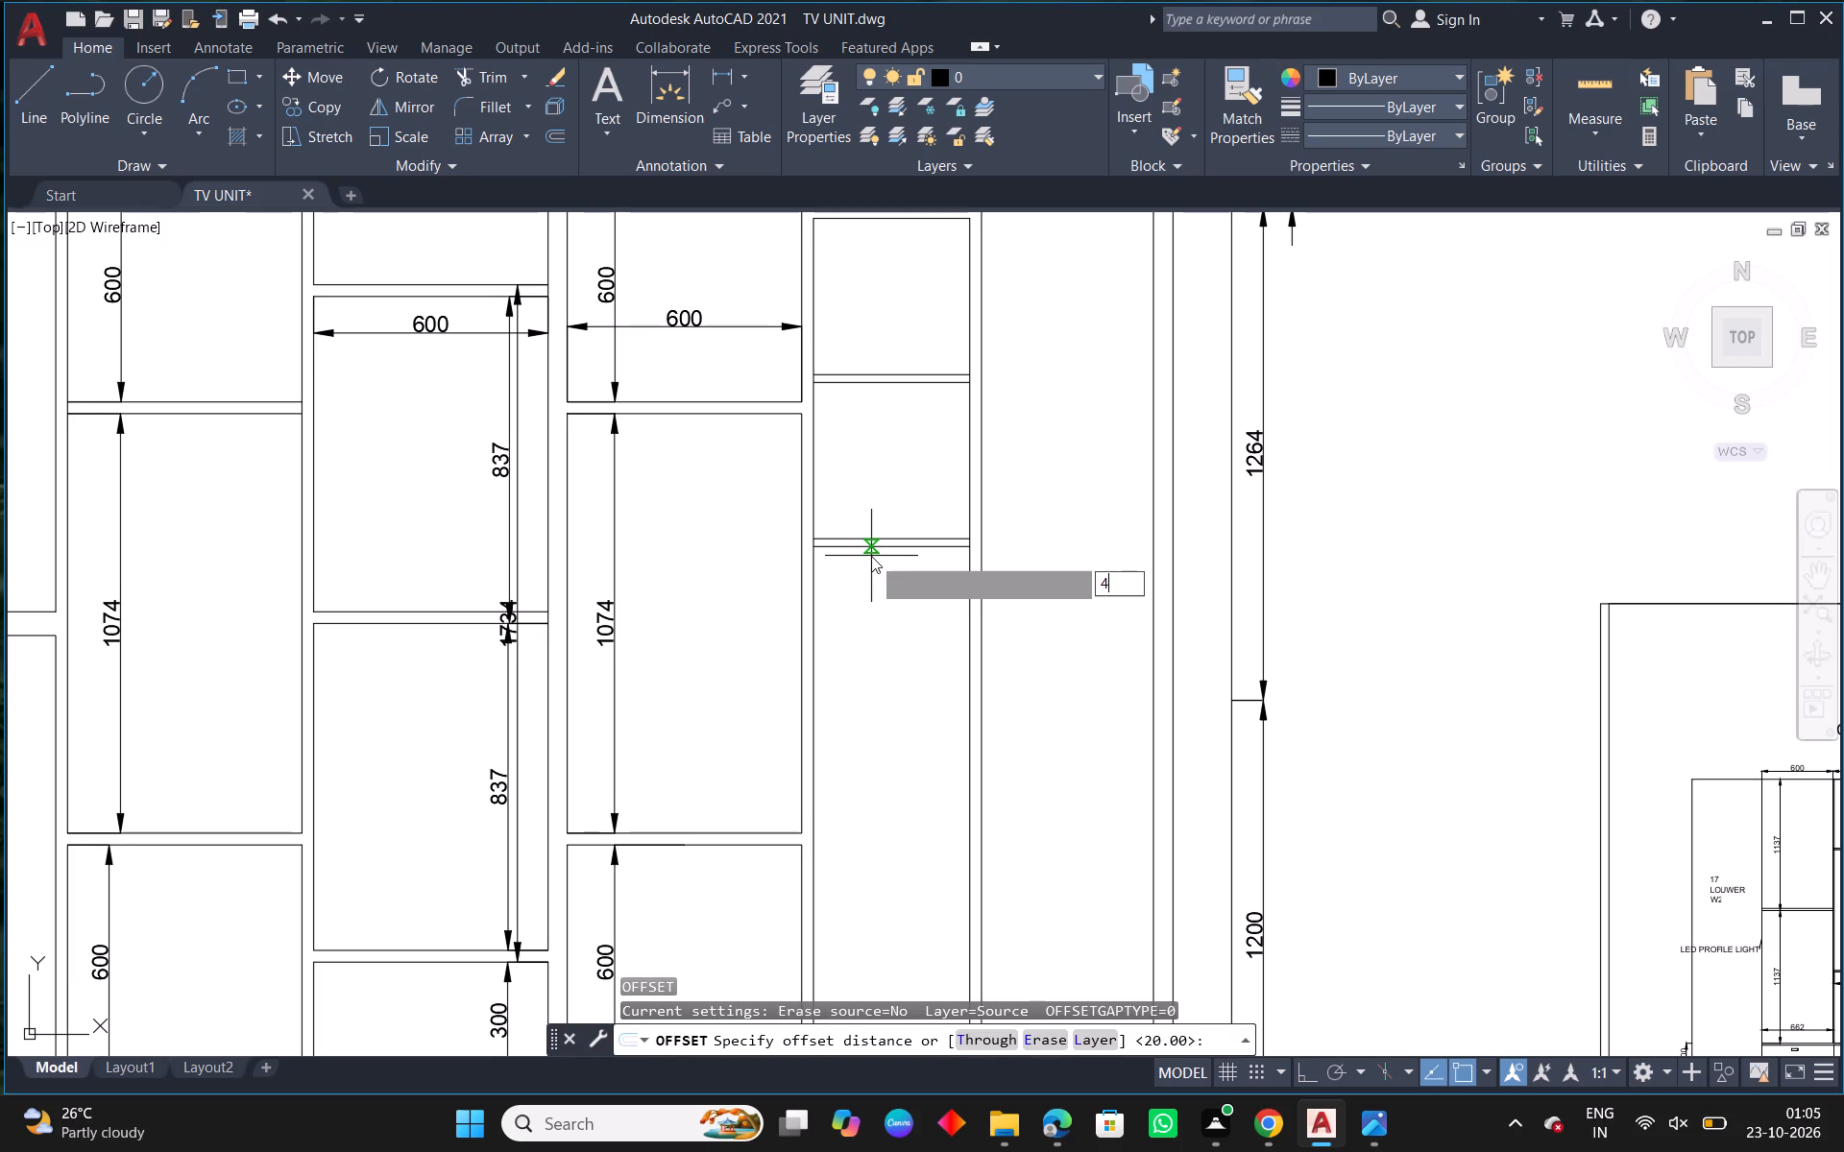
text(00)
key(Return)
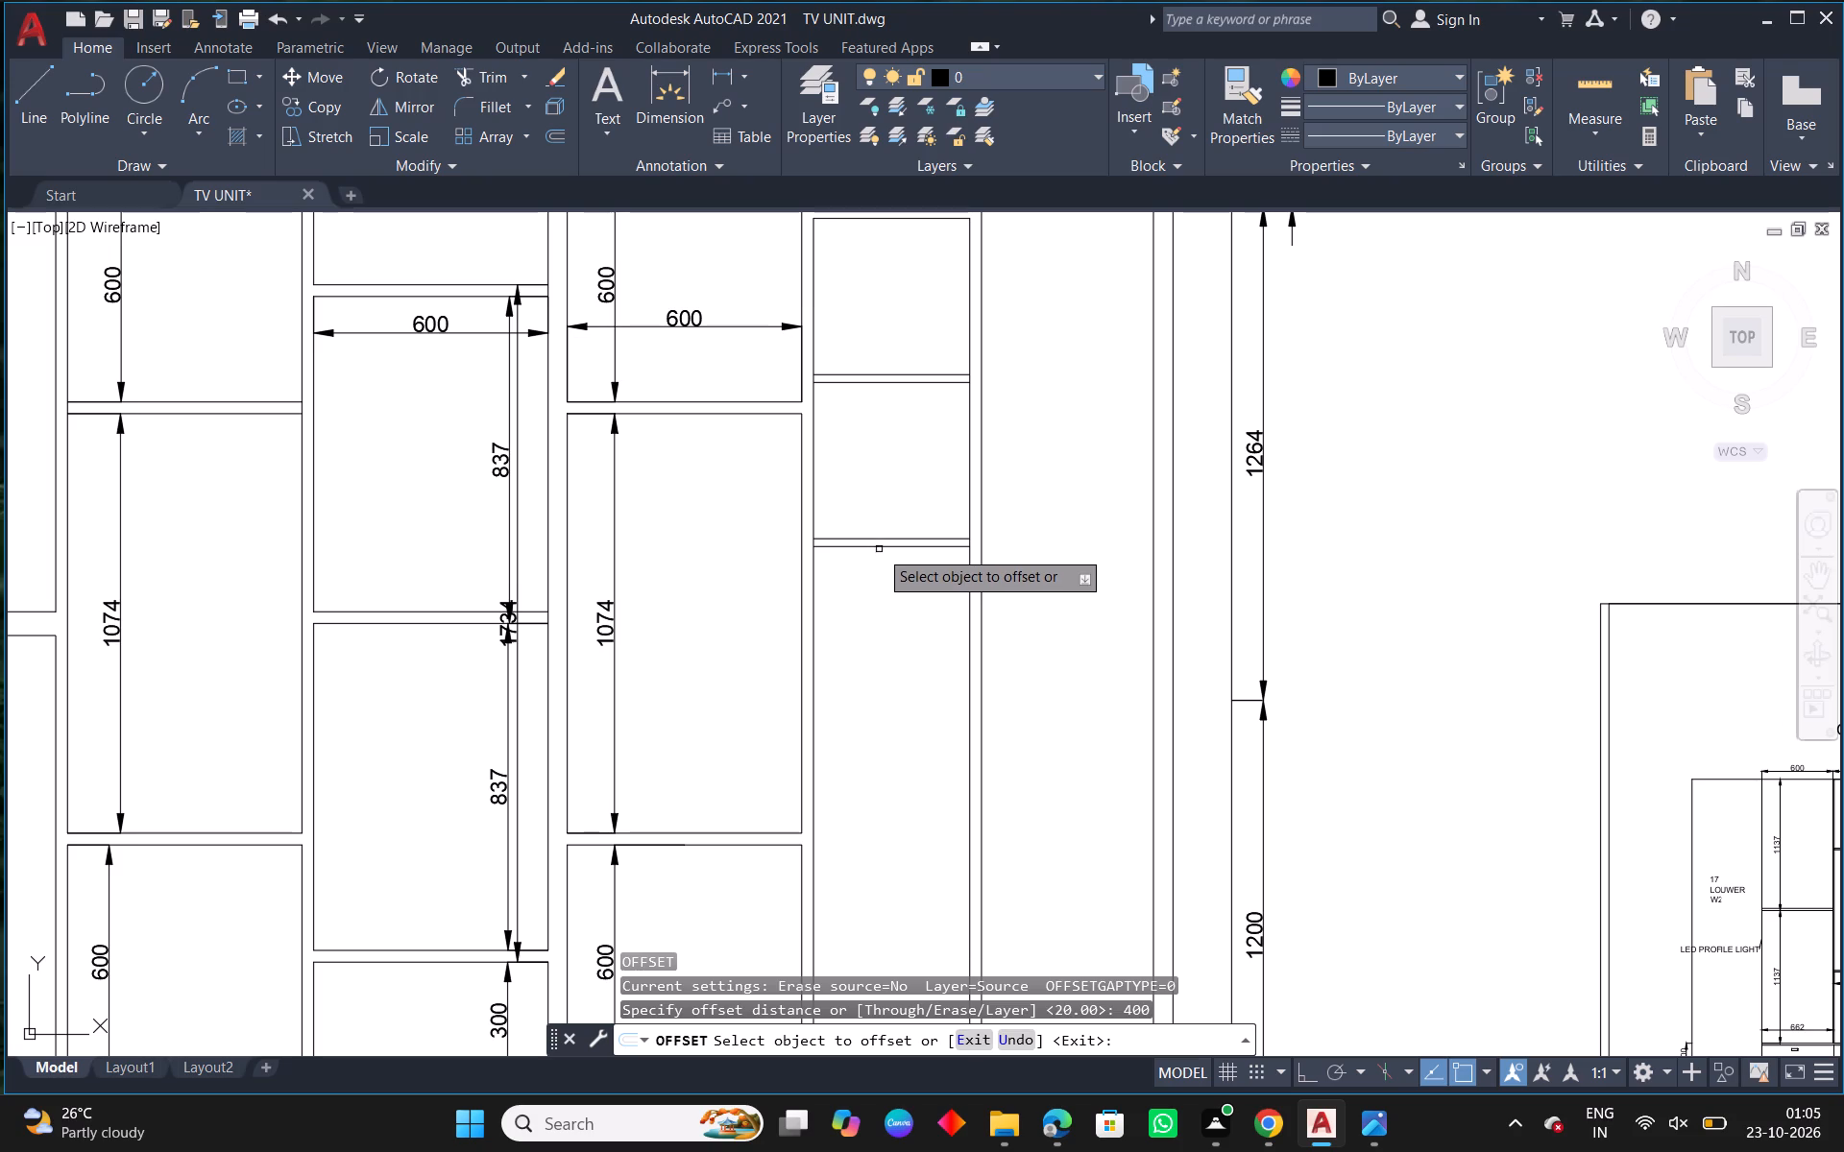
click(883, 548)
click(874, 612)
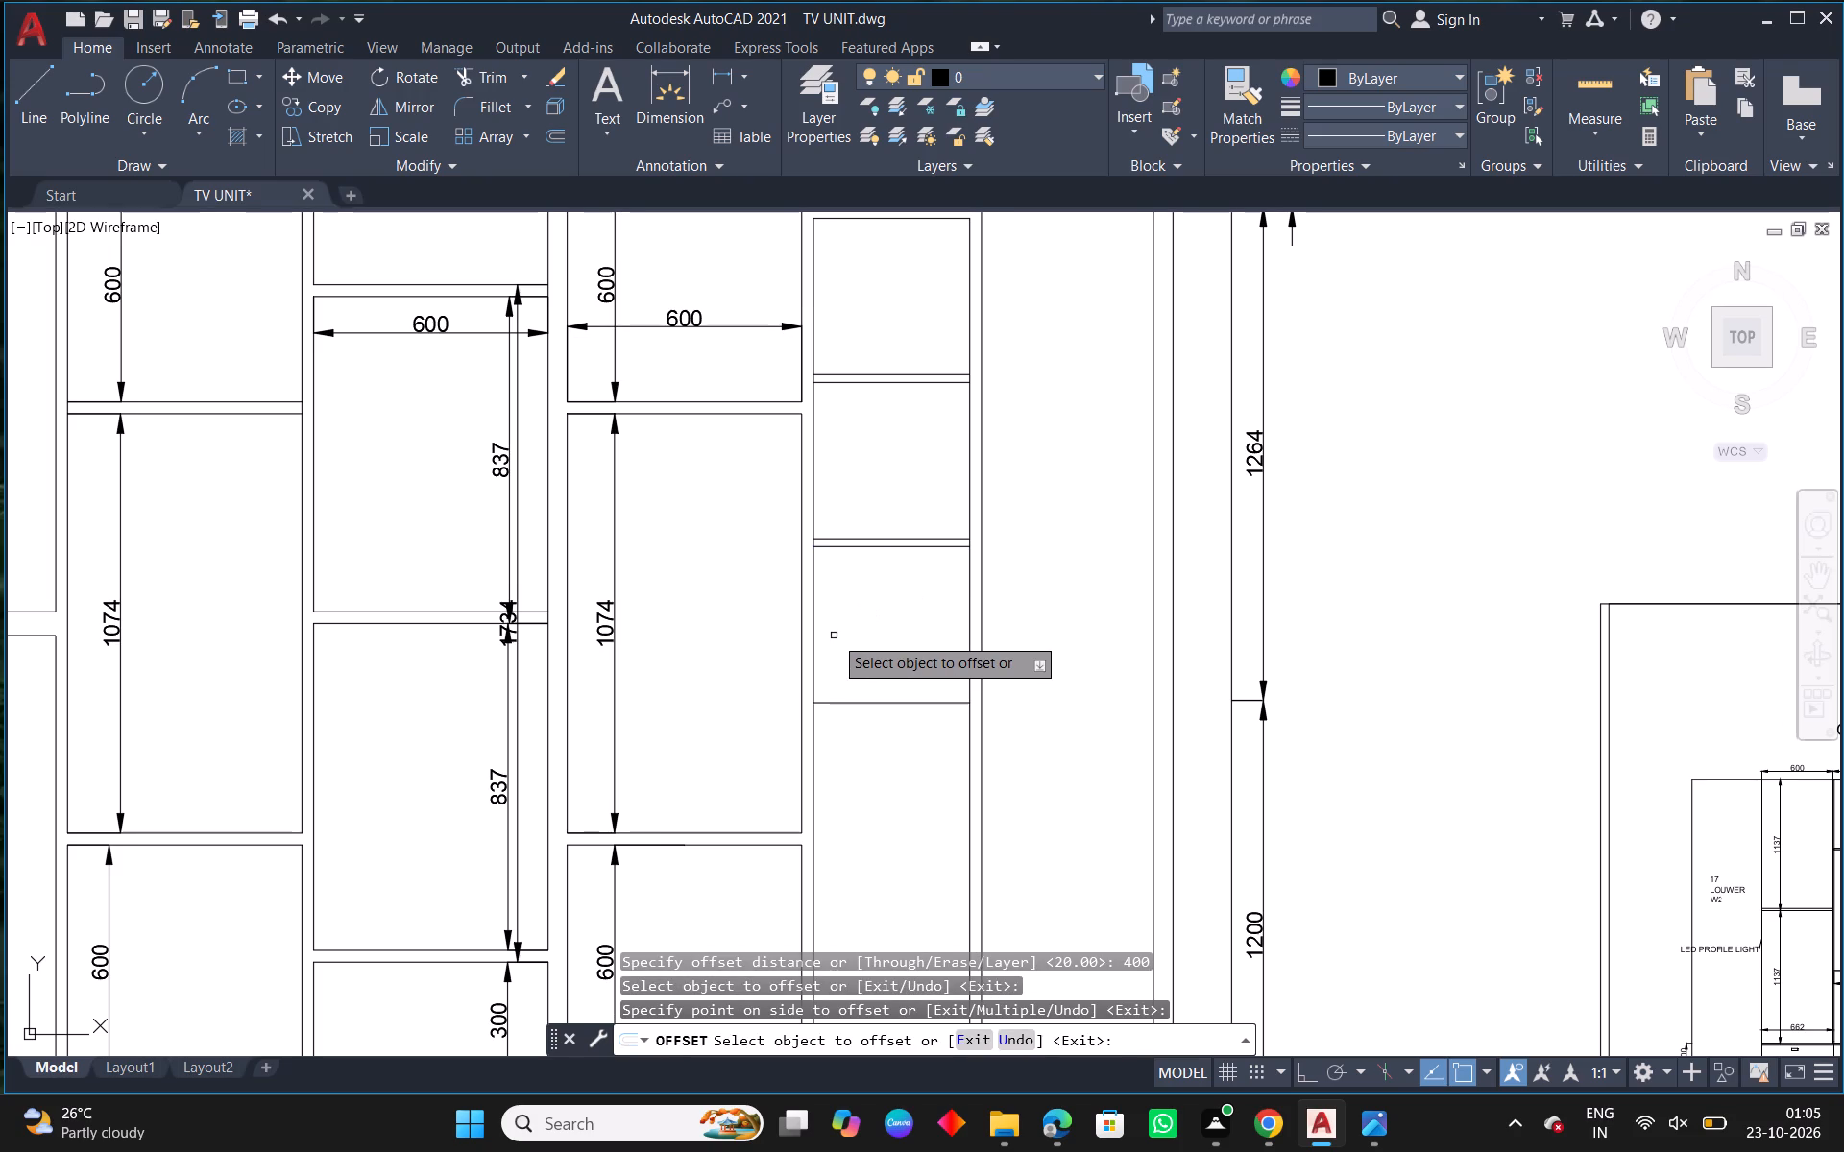
right_click(834, 636)
click(879, 649)
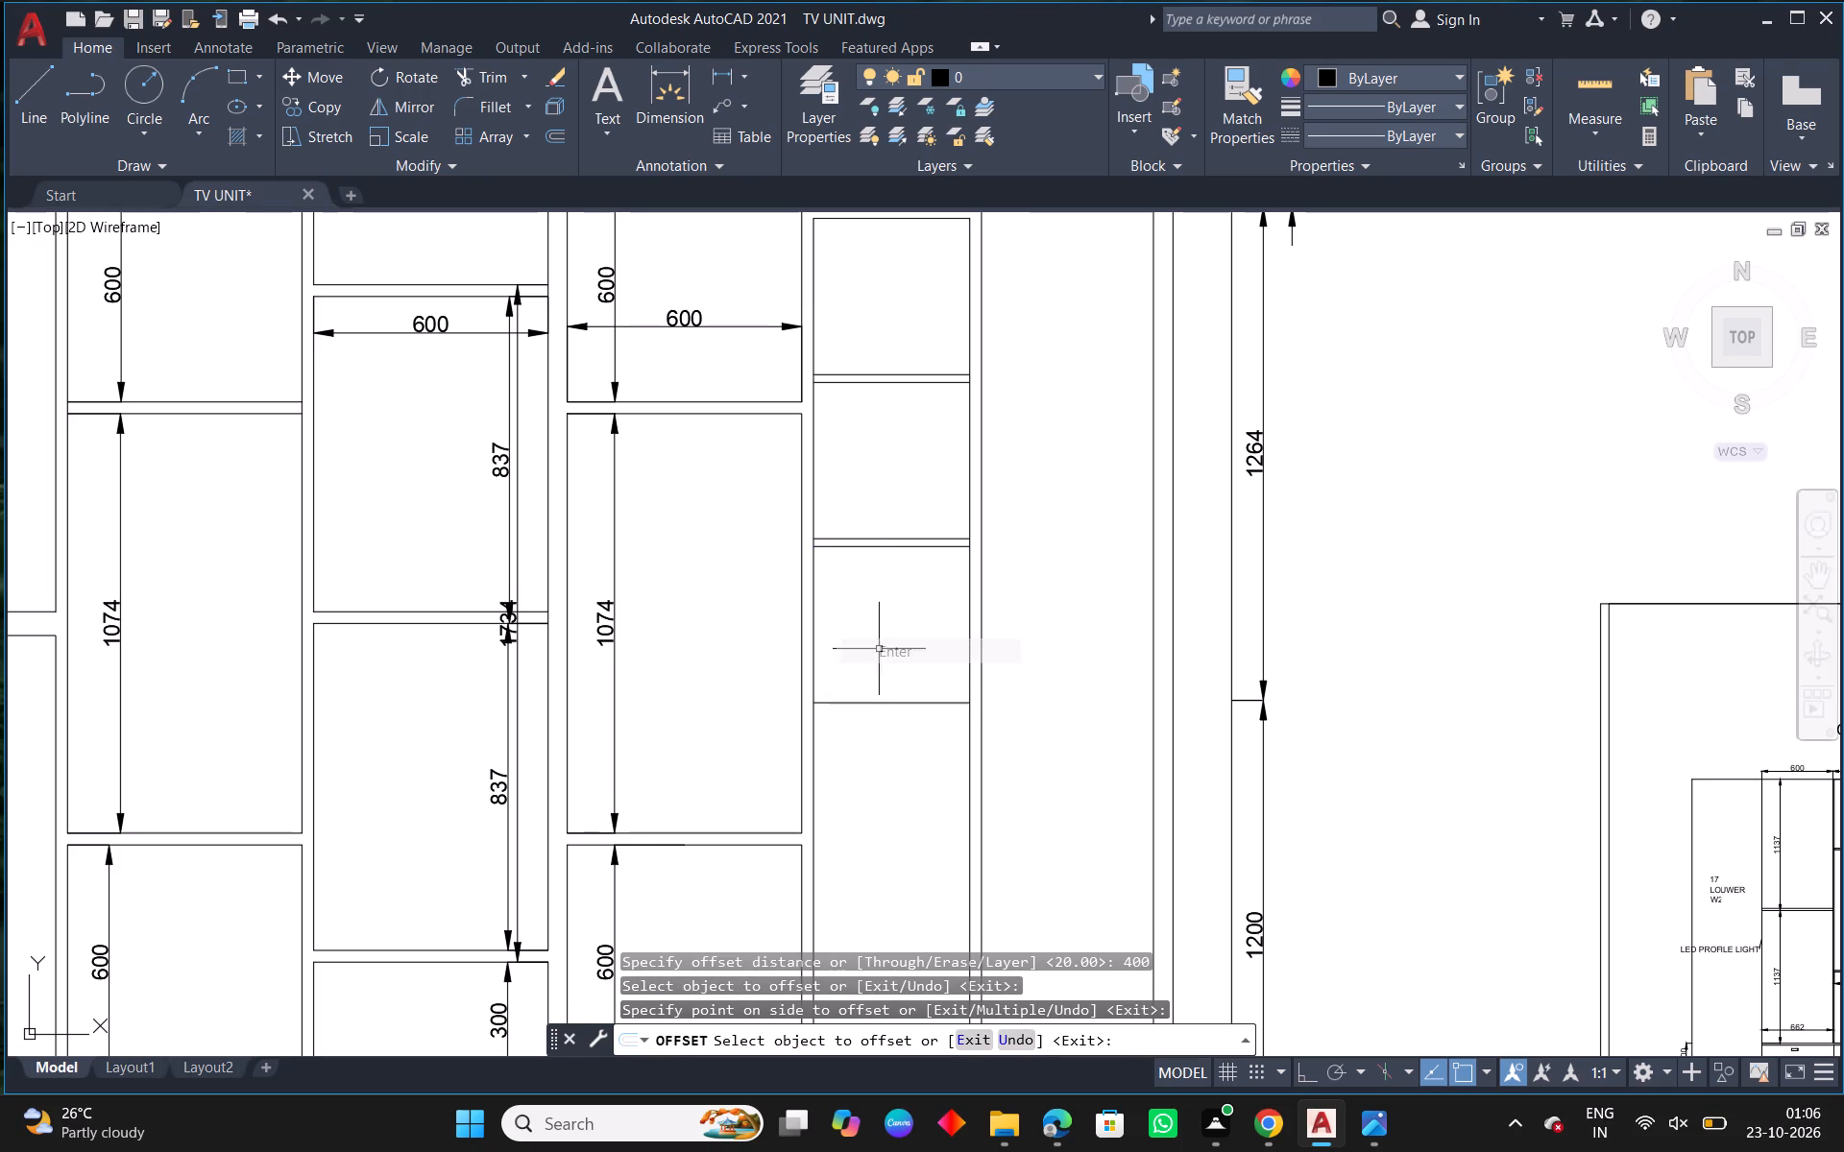
Offset the third shelf line 20 mm downward in the tall cabinet's left column to form the shelf thickness.
text(O)
key(space)
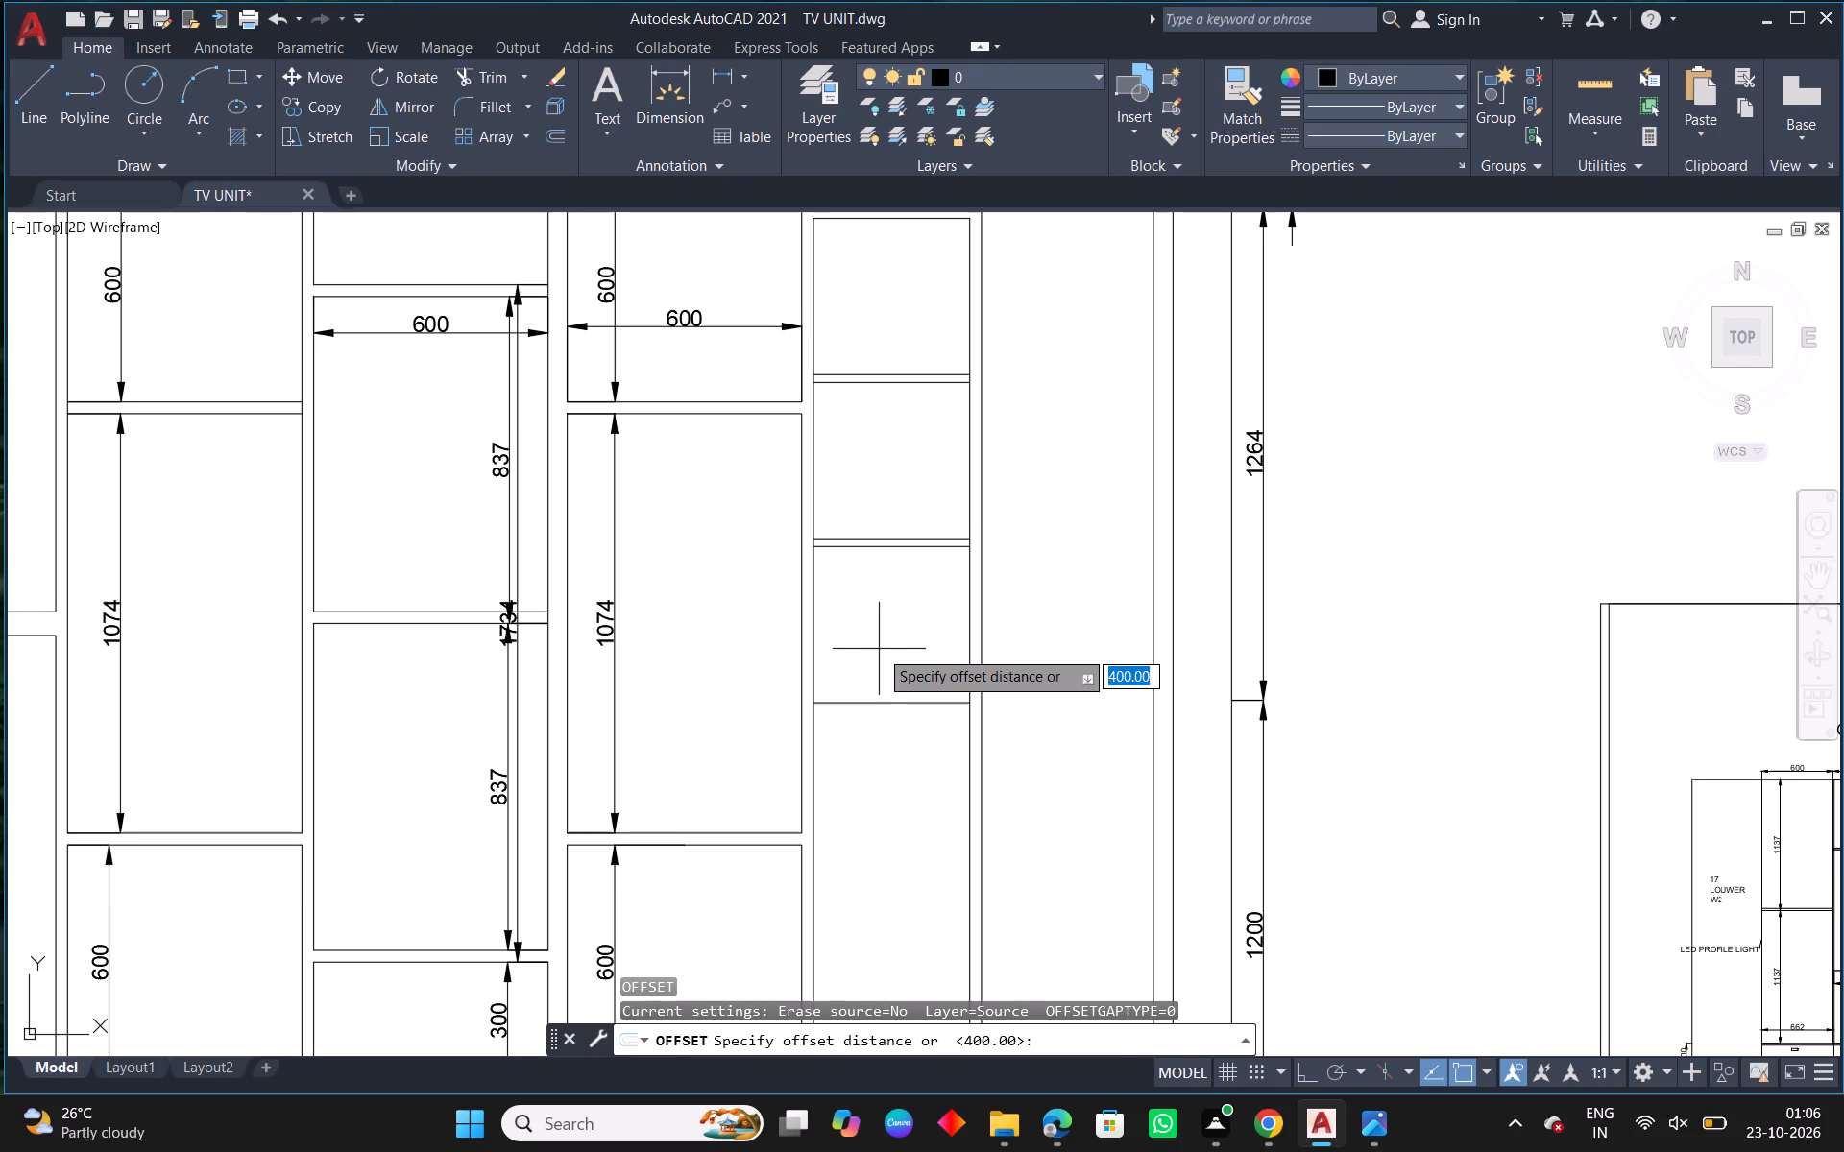
text(20)
key(Return)
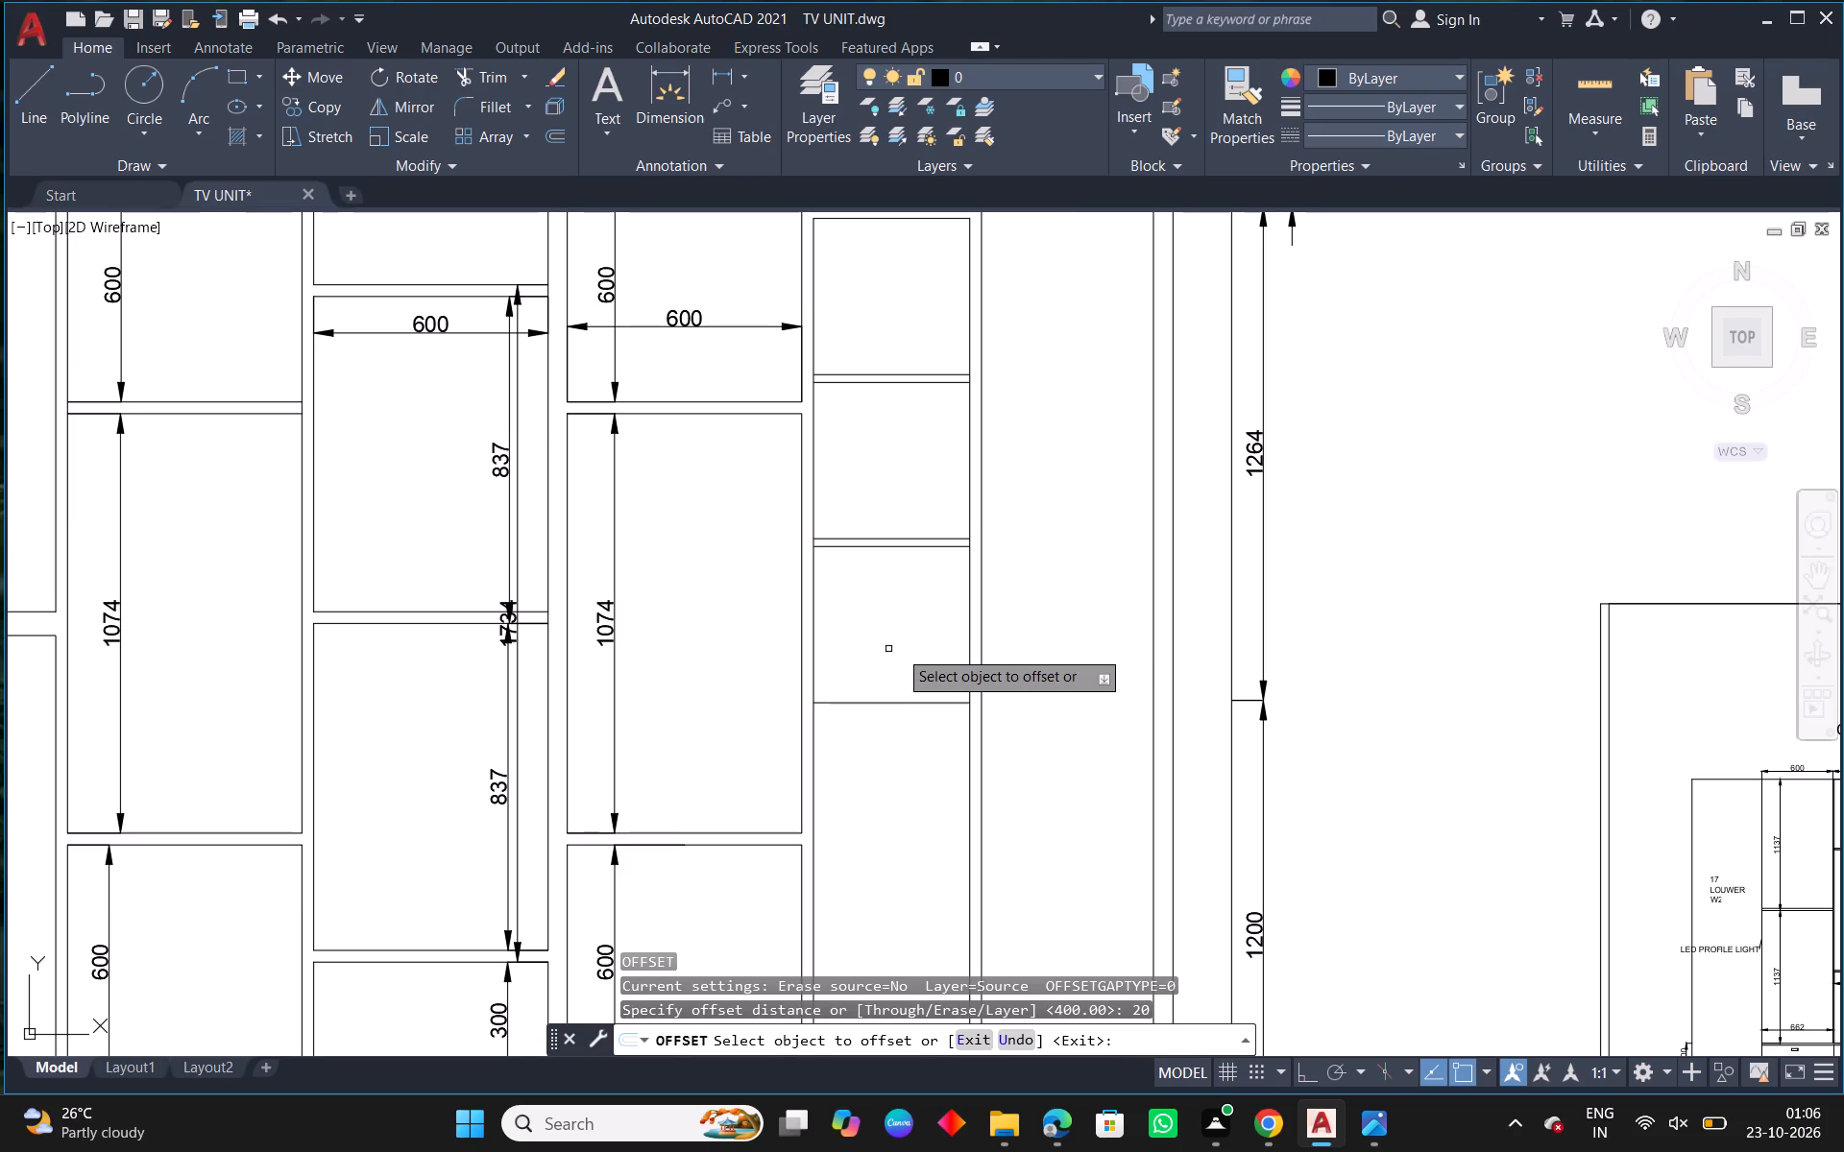
click(909, 701)
click(901, 744)
right_click(900, 744)
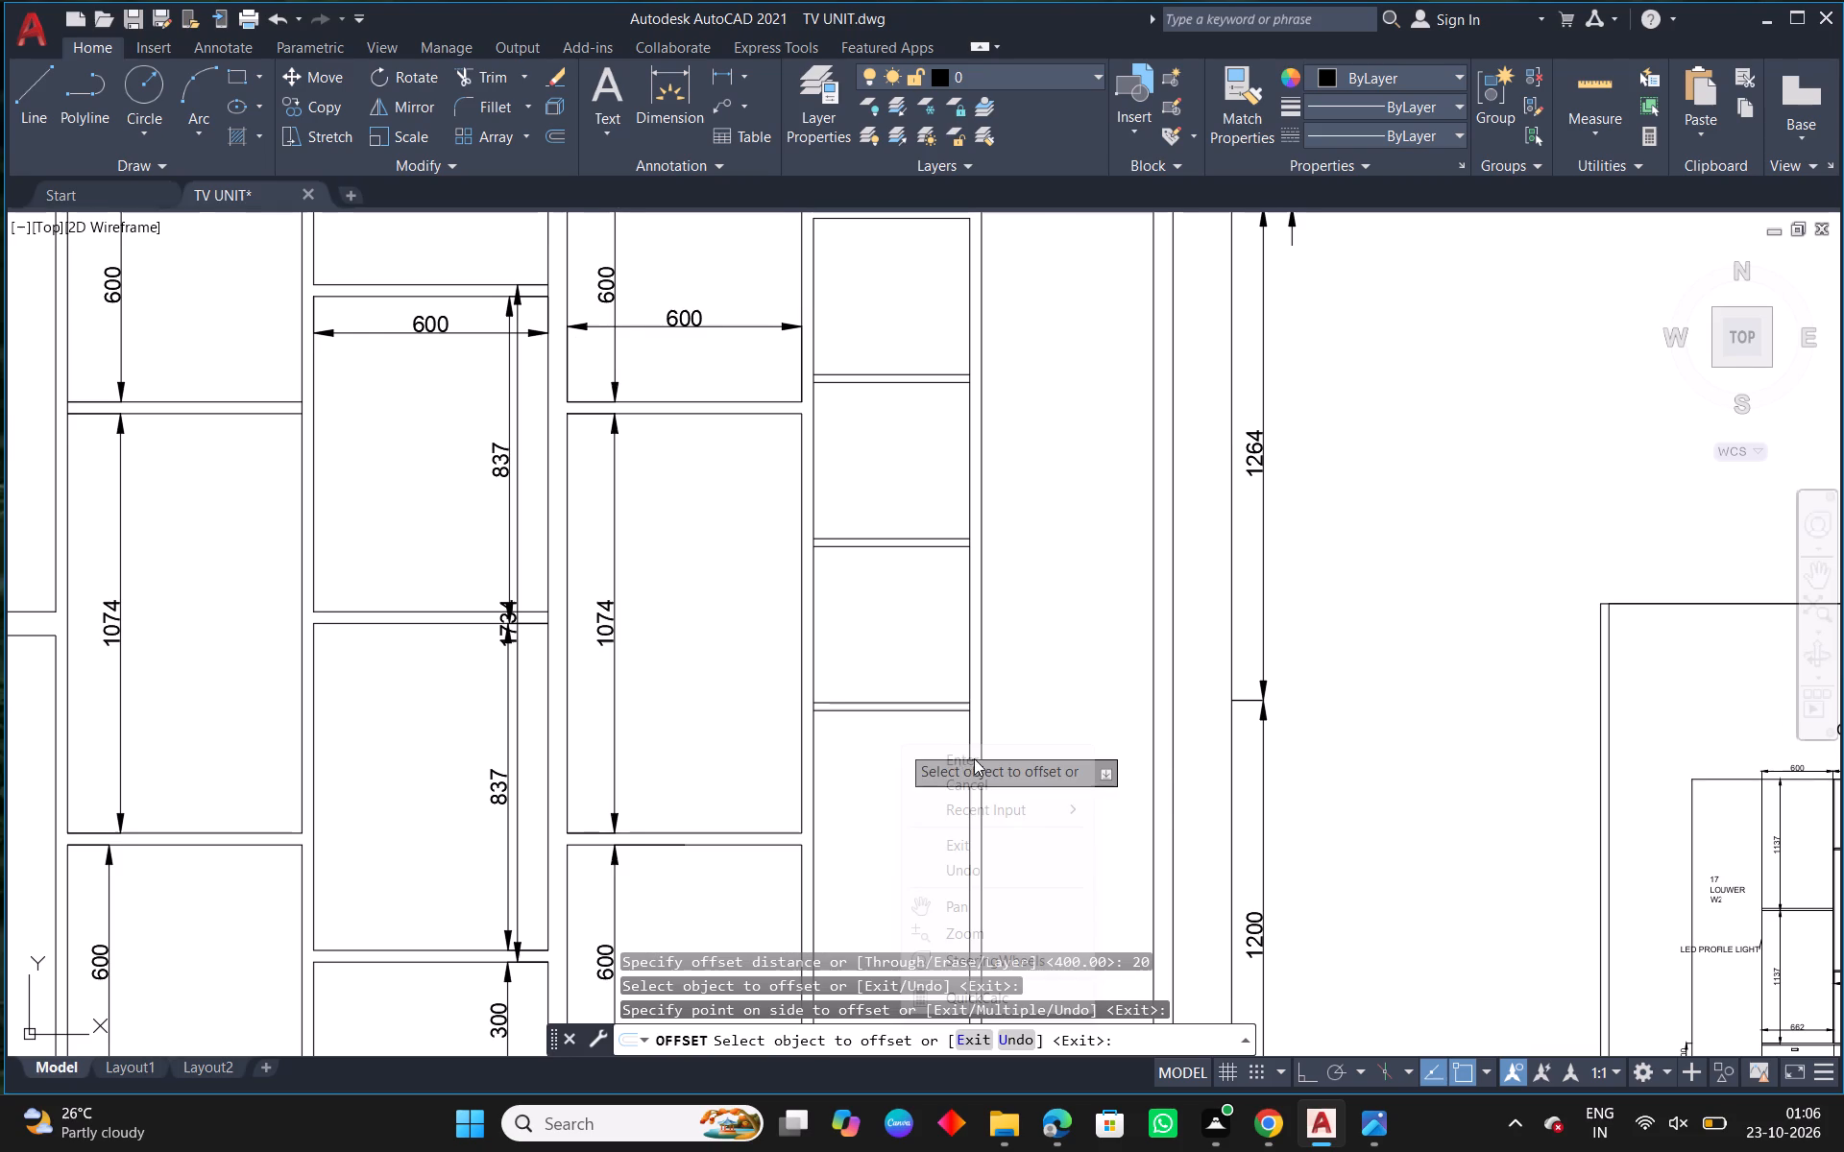
click(974, 758)
Offset the third shelf's lower line 400 mm downward to place the fourth shelf line in the left column.
scroll(799, 795, down, 1)
middle_drag(869, 837, 778, 629)
scroll(778, 629, down, 1)
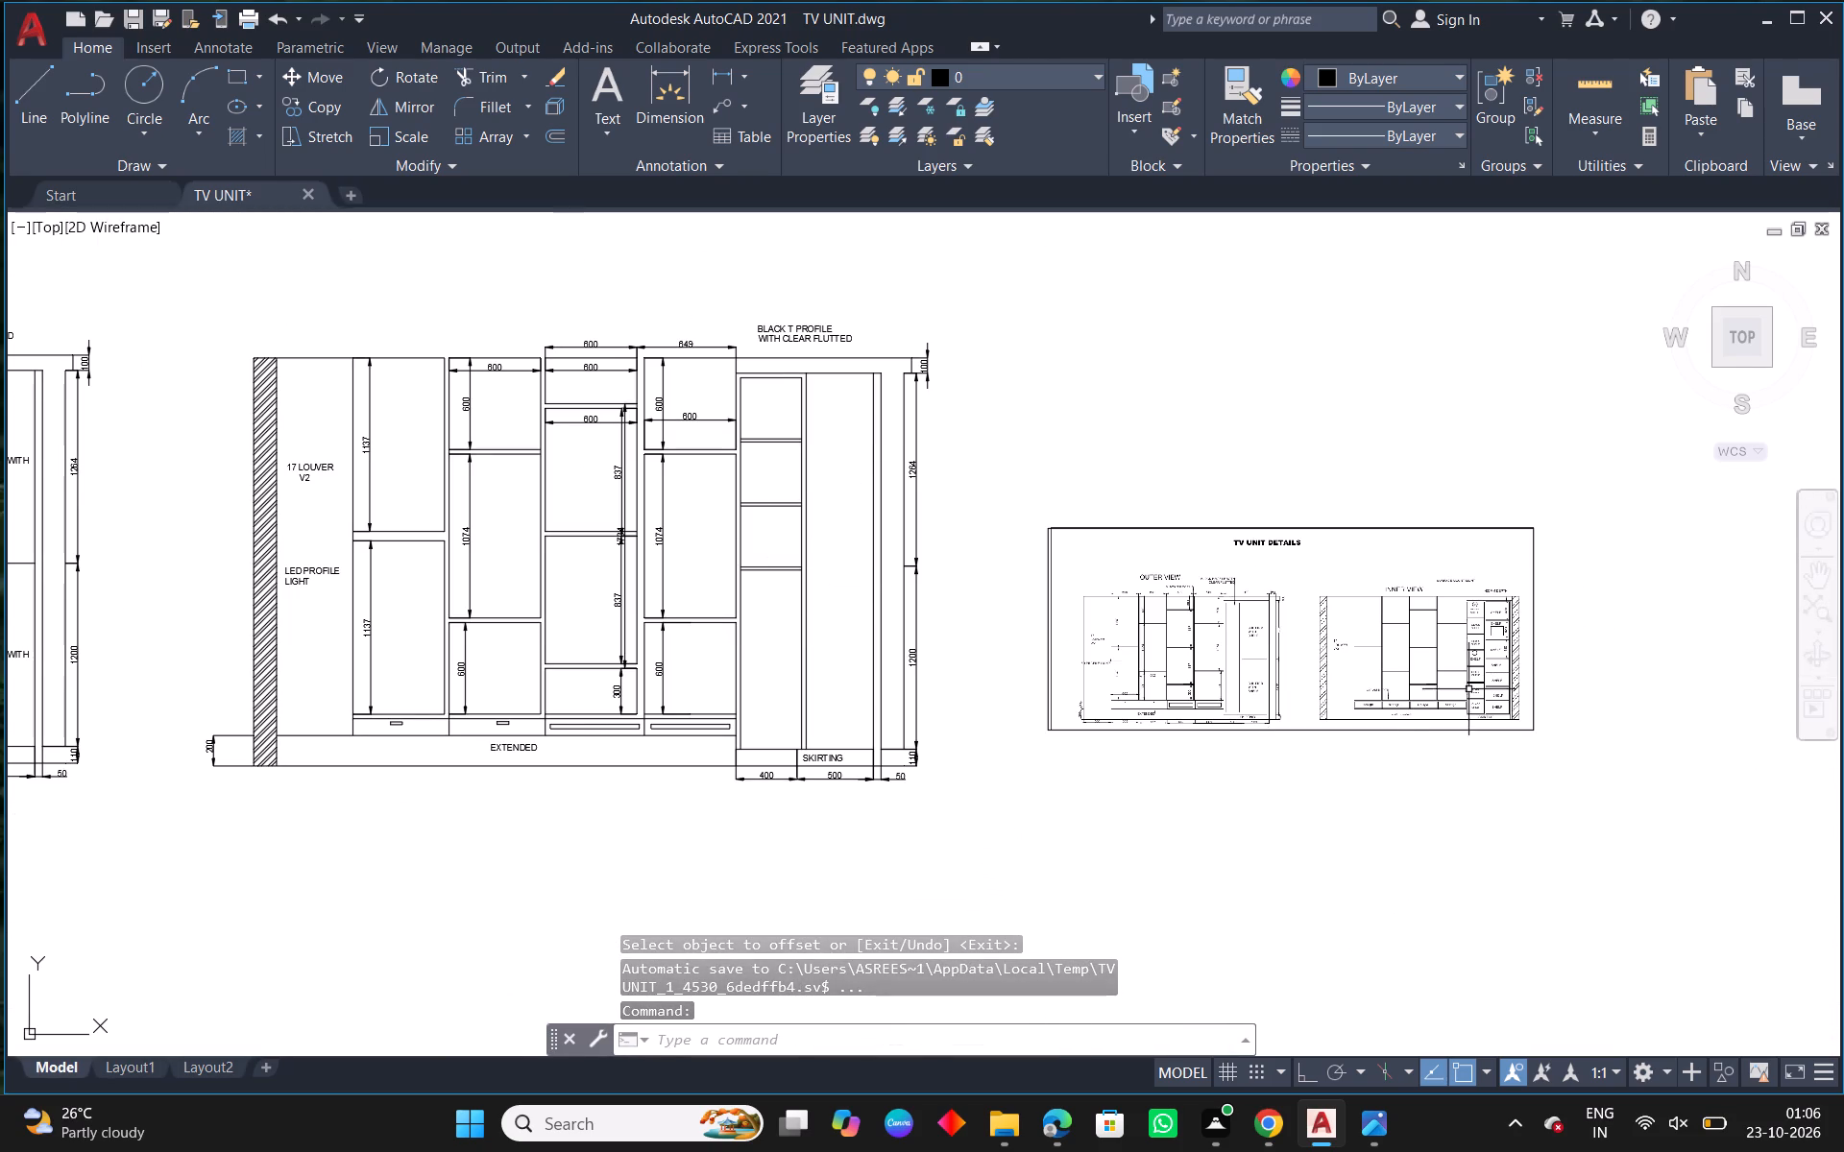
scroll(1554, 657, up, 1)
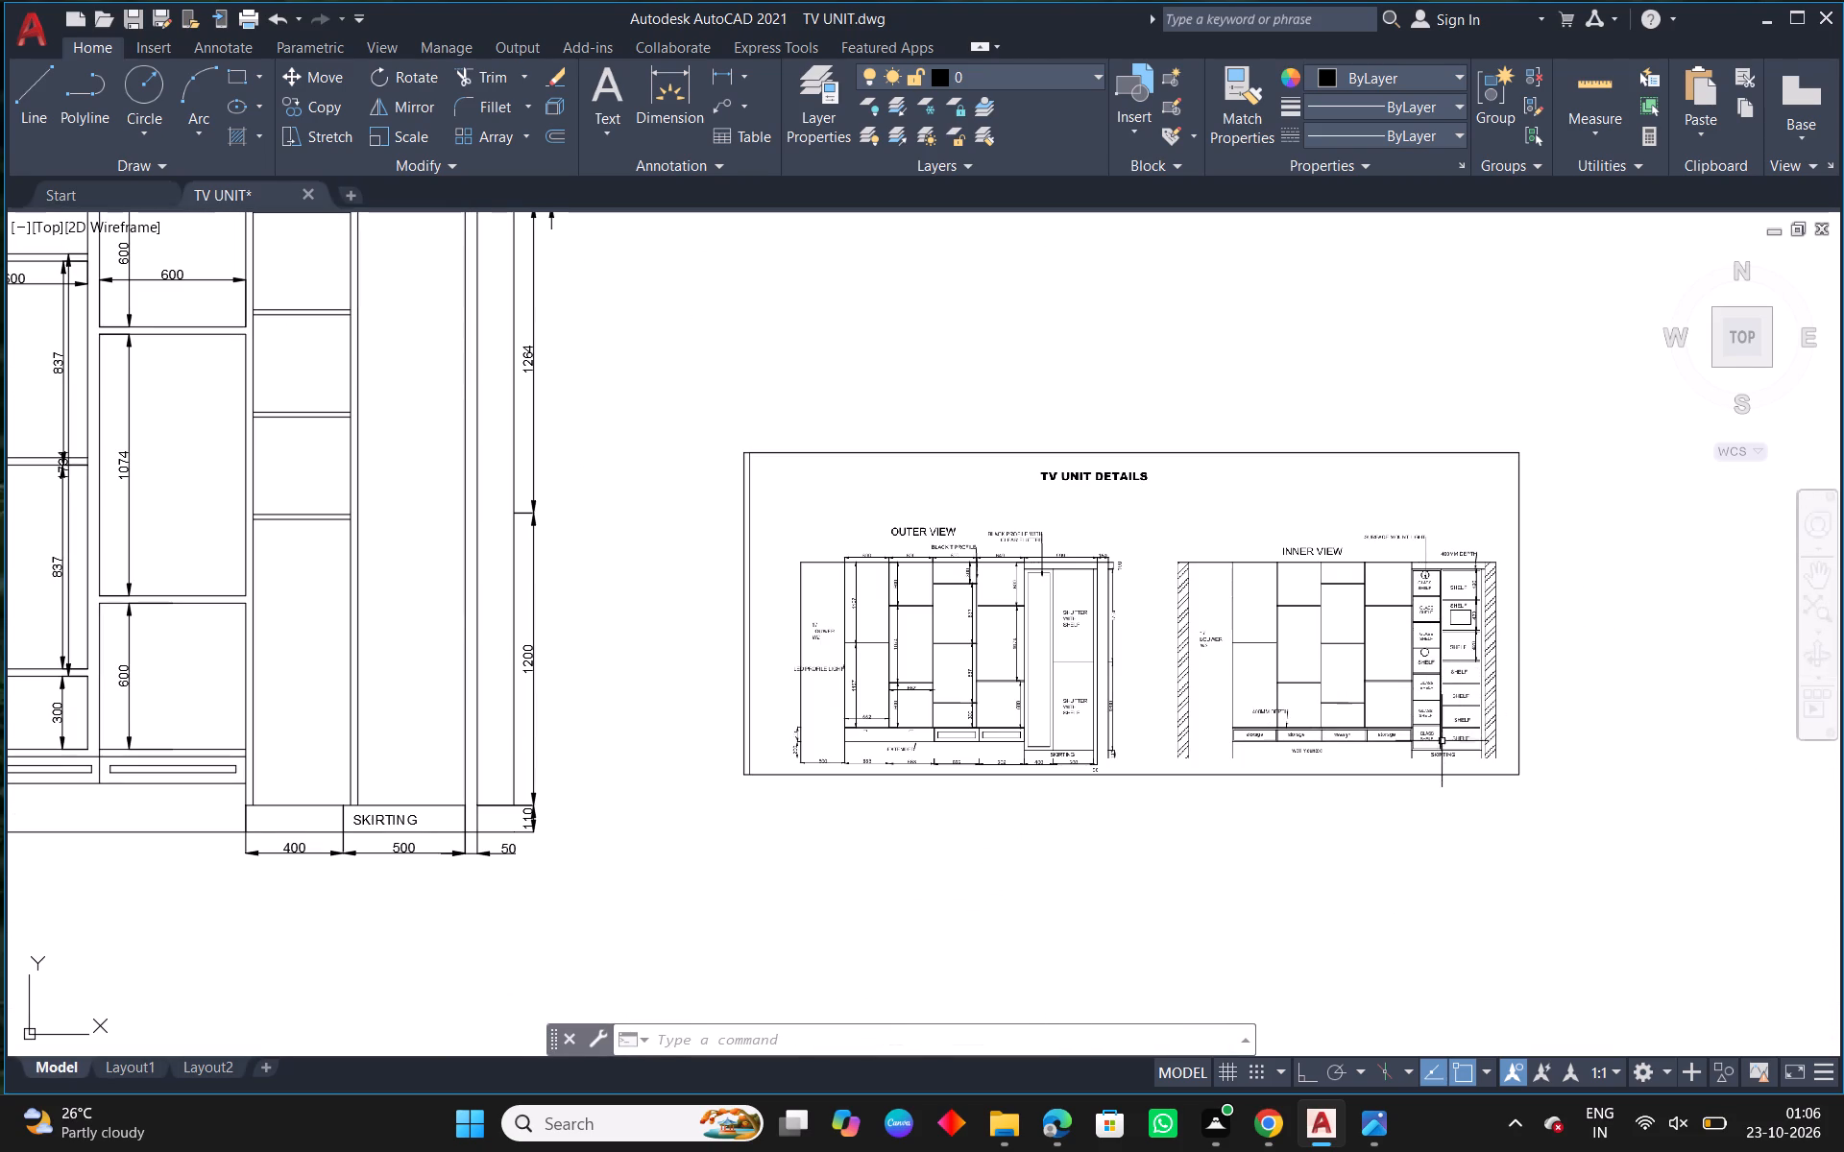
scroll(1458, 771, up, 3)
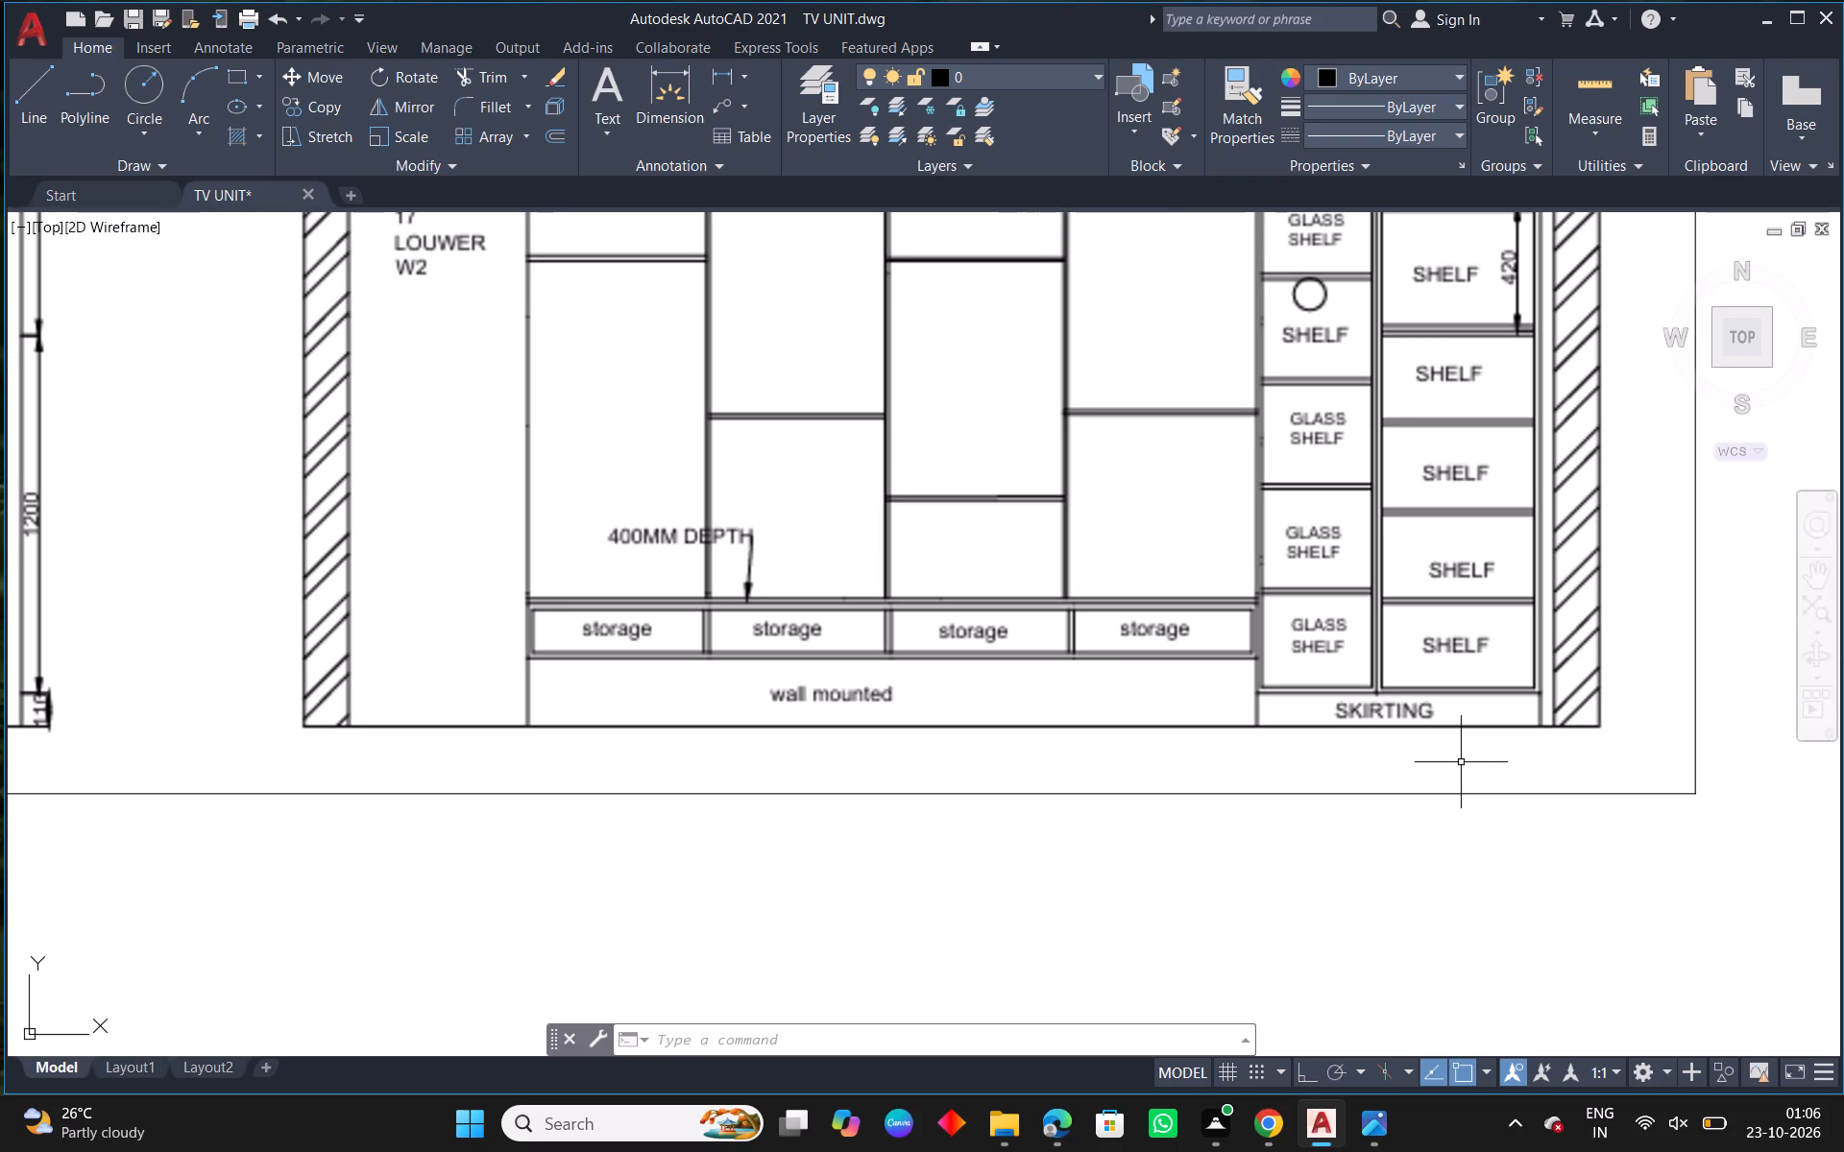
scroll(1461, 762, down, 4)
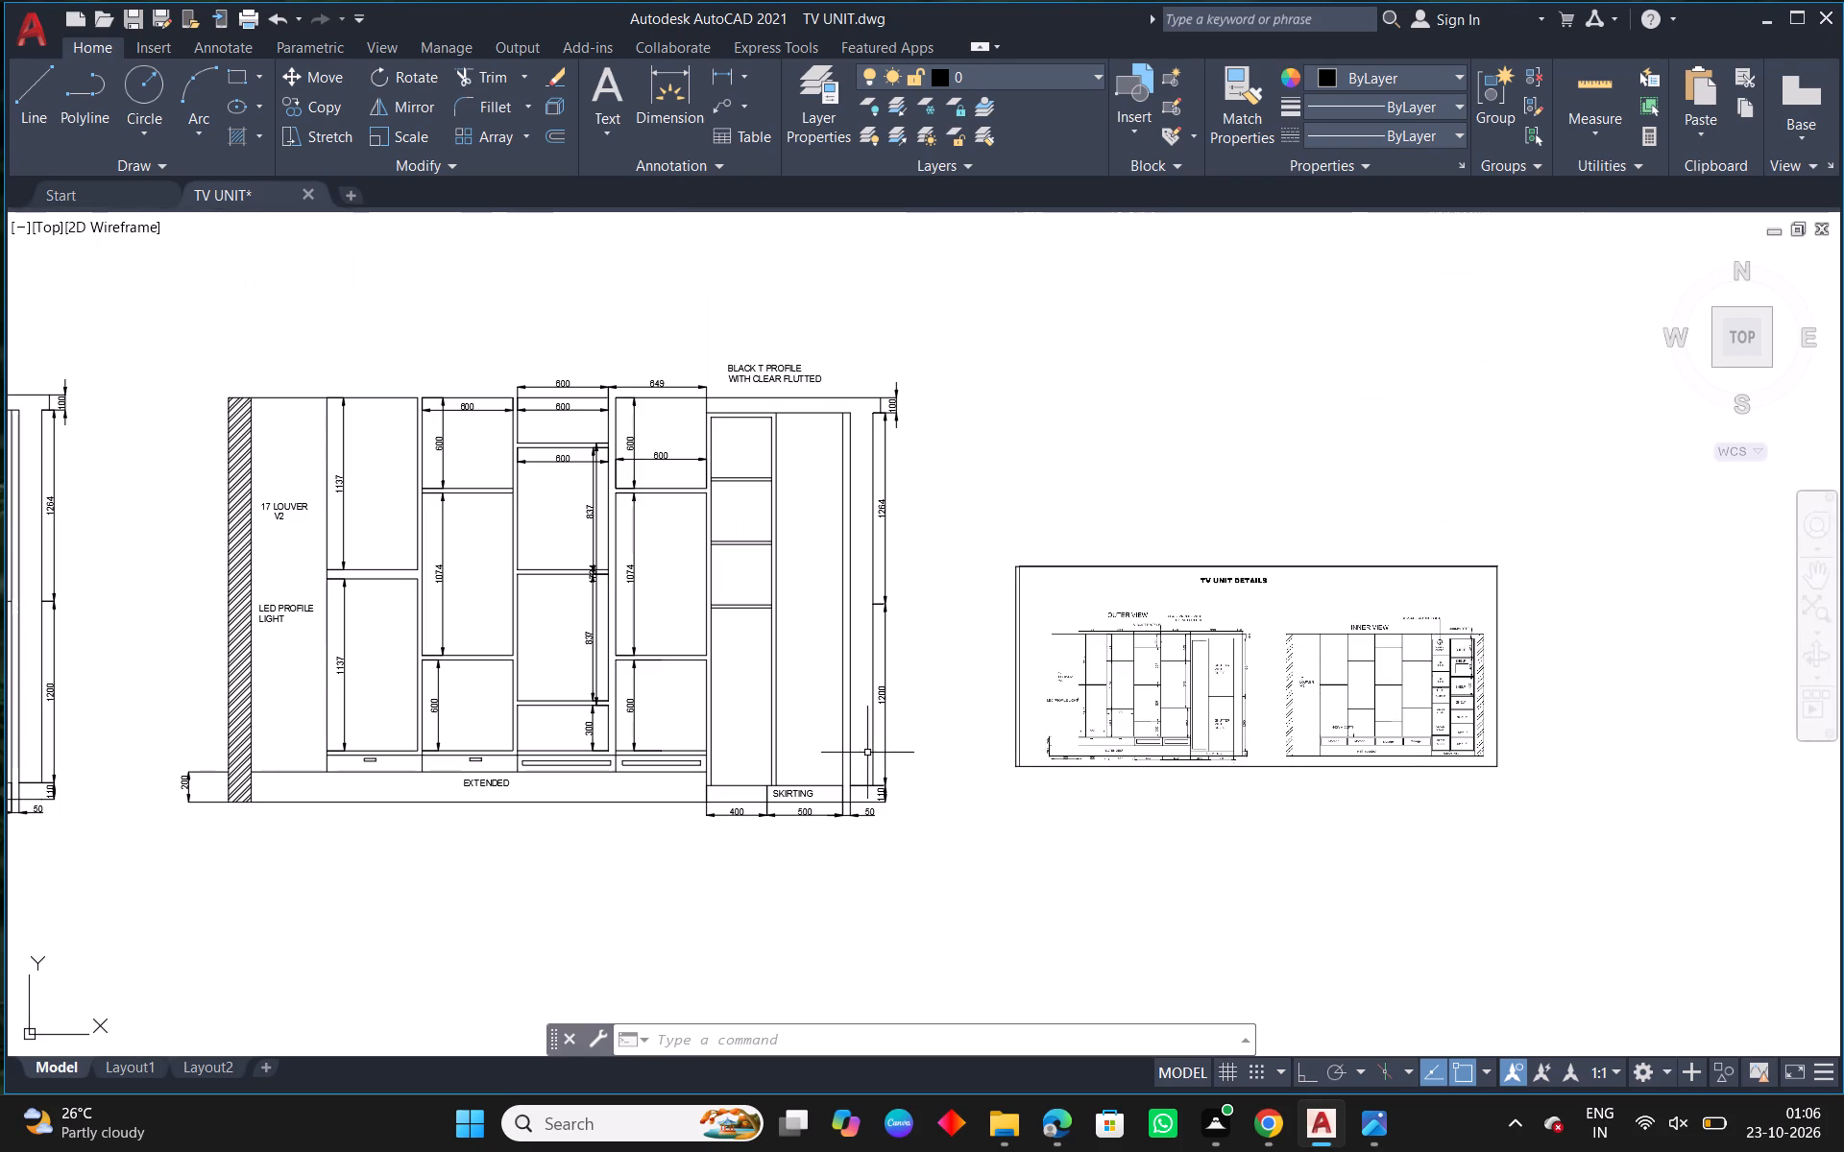
middle_drag(887, 793, 1011, 770)
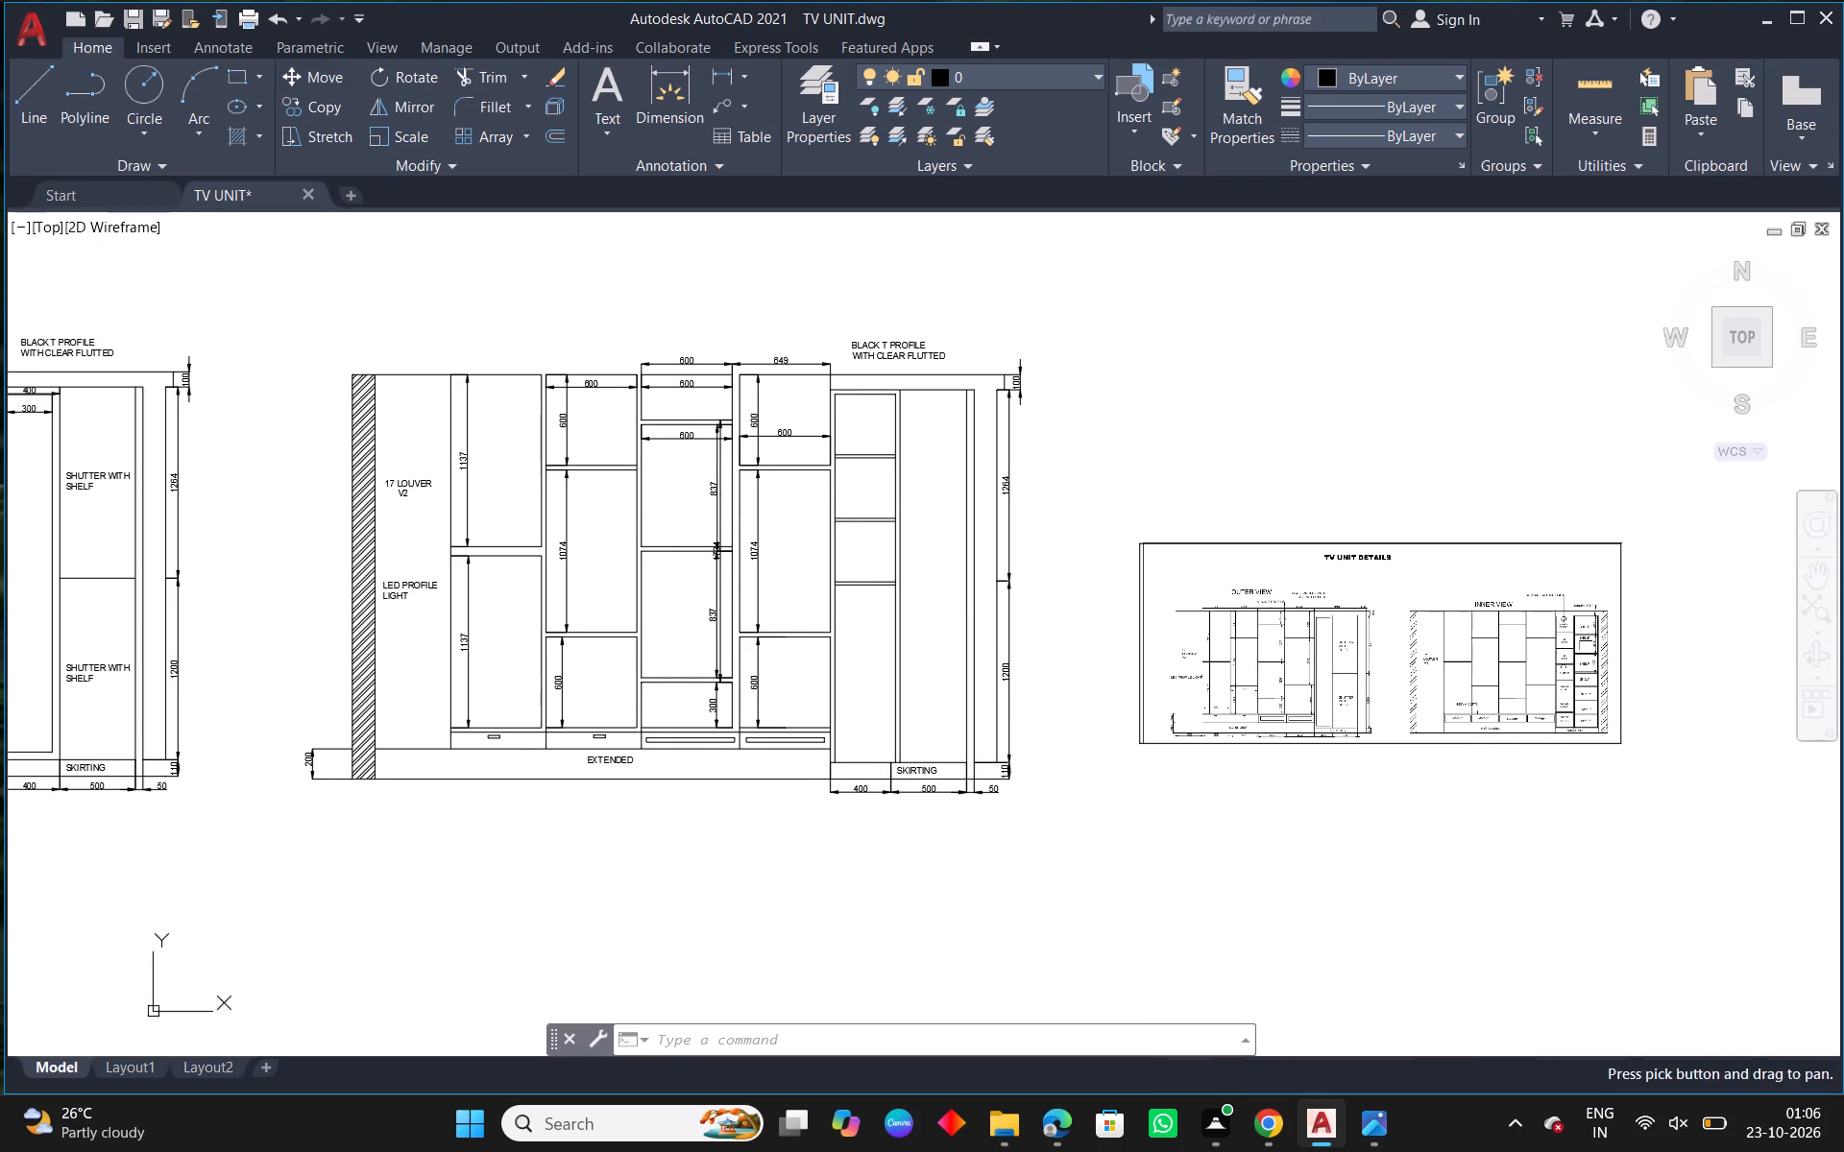
scroll(922, 635, up, 1)
middle_drag(934, 676, 1011, 659)
text(O)
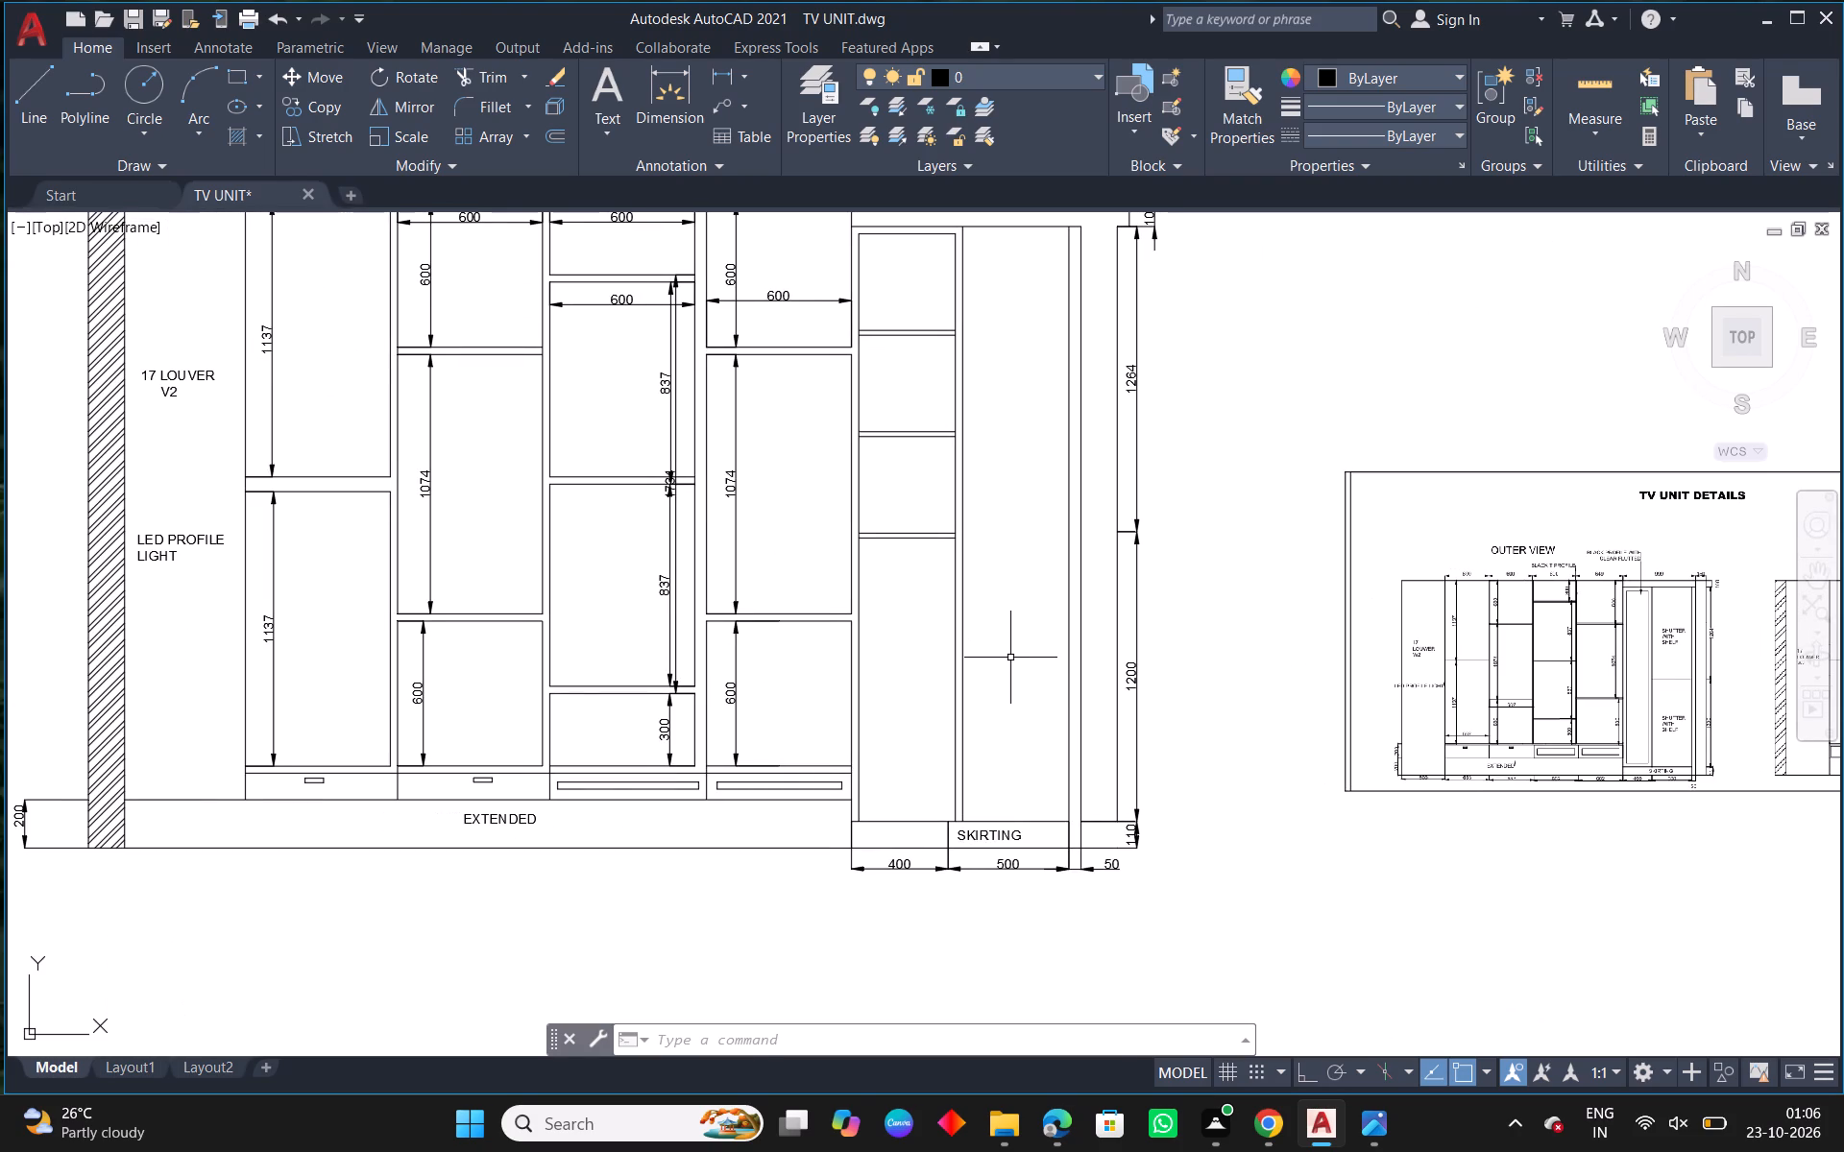
key(space)
key(1)
key(BackSpace)
text(400)
key(Return)
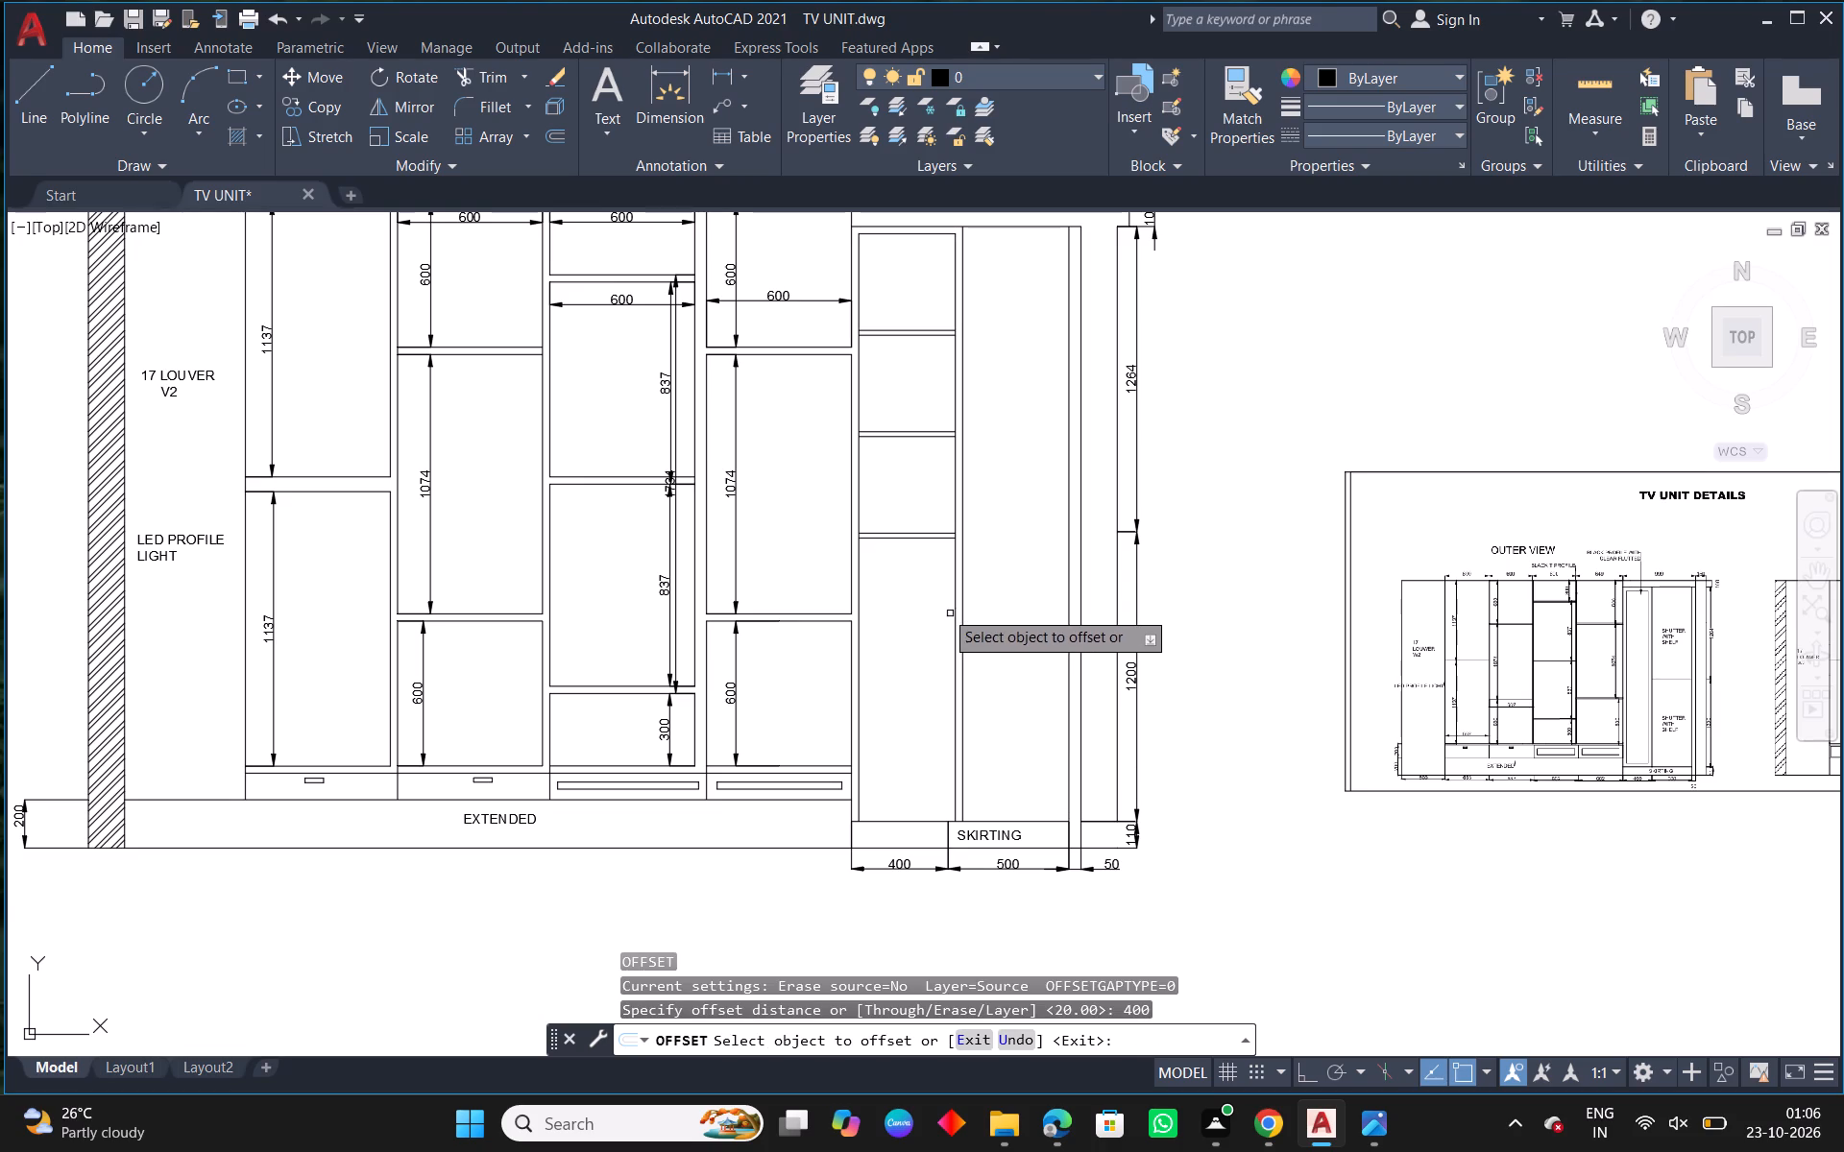
click(919, 538)
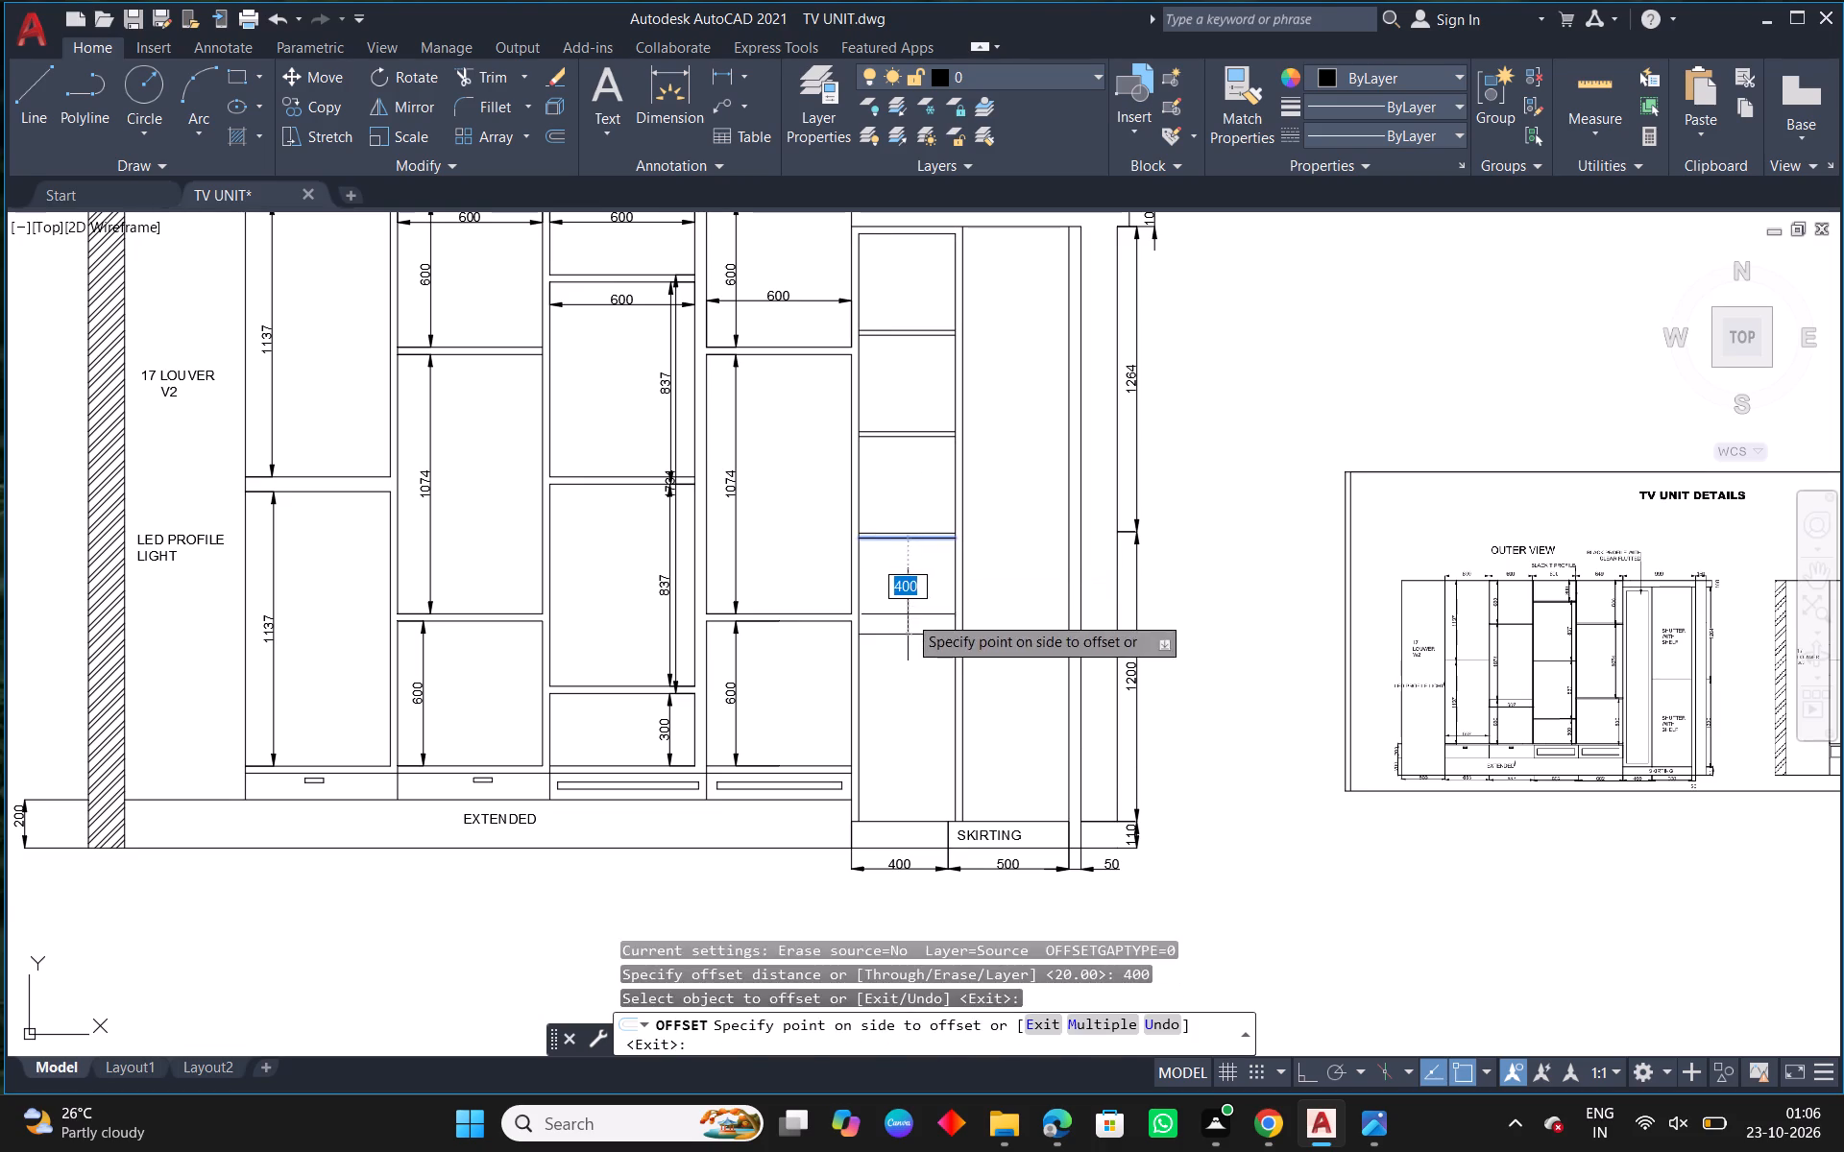
click(908, 614)
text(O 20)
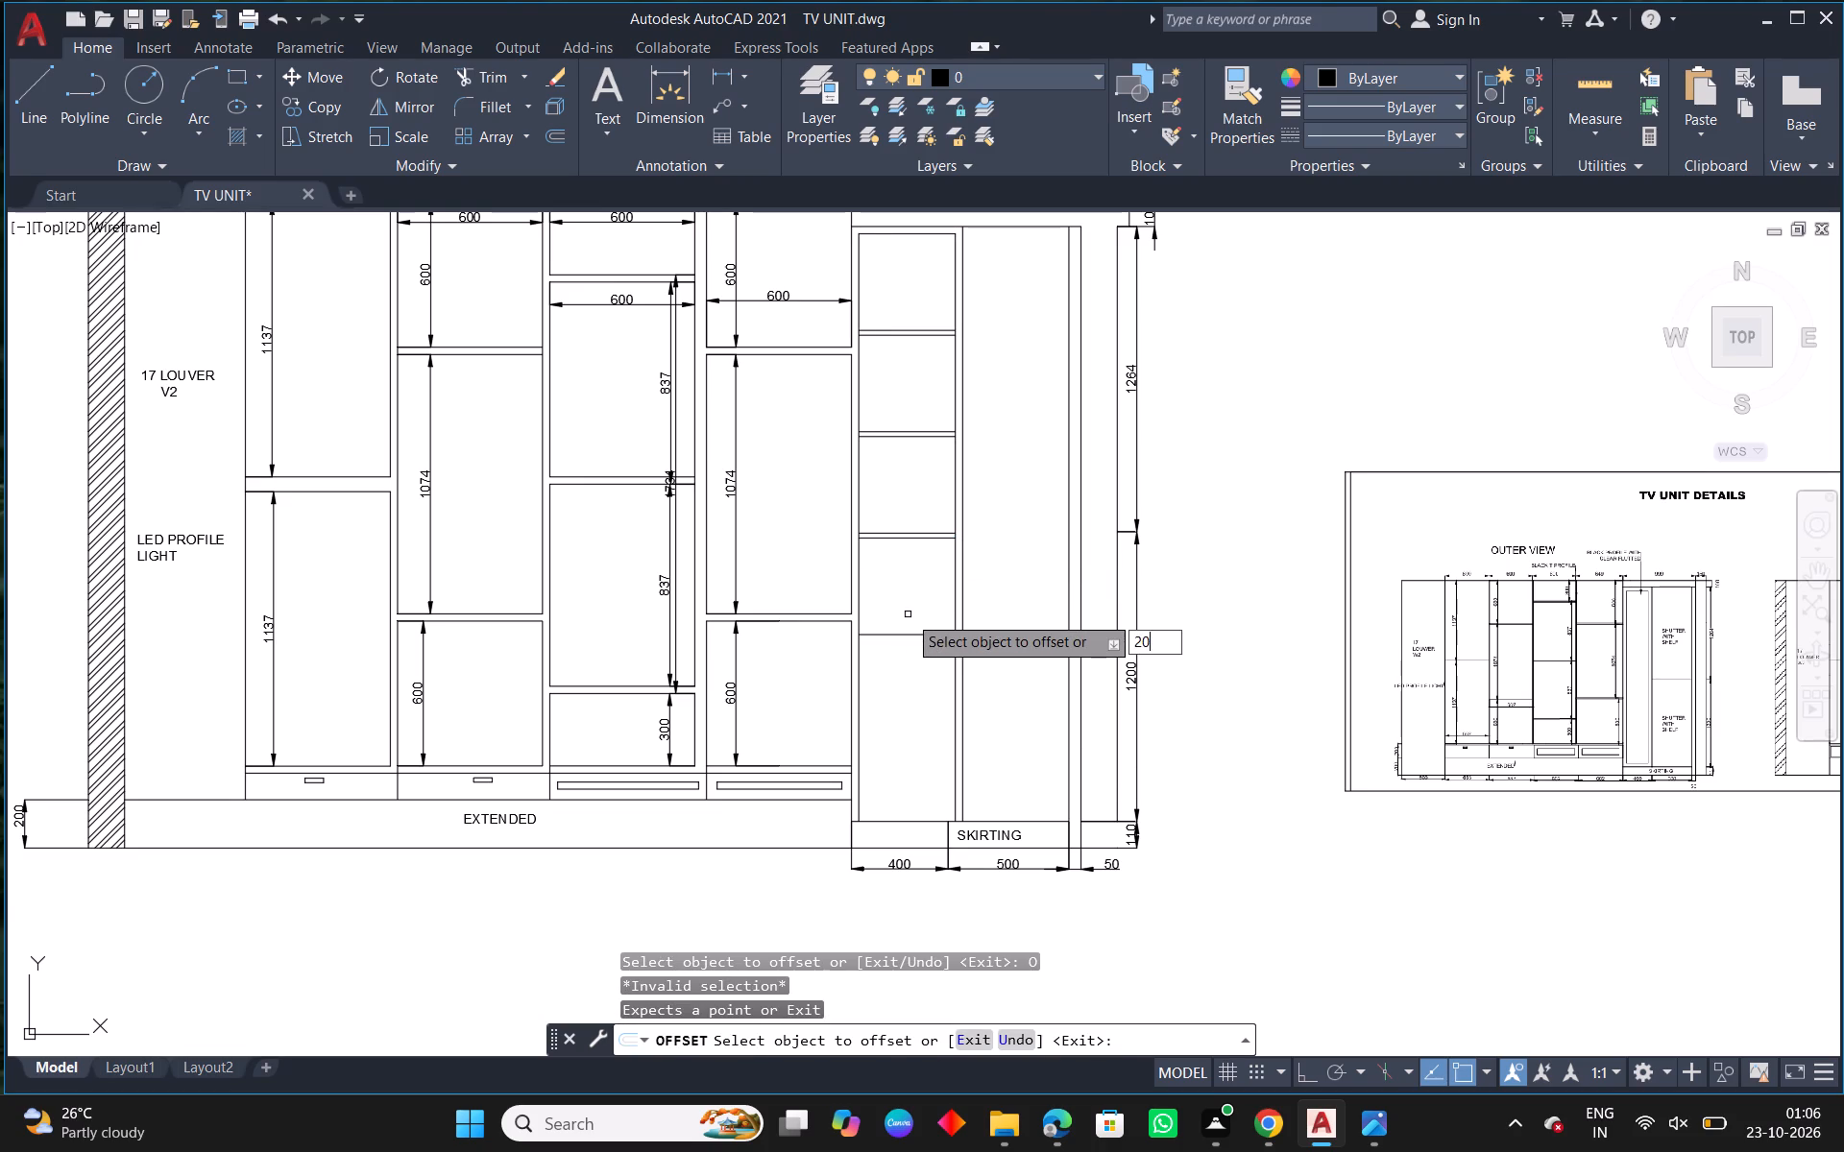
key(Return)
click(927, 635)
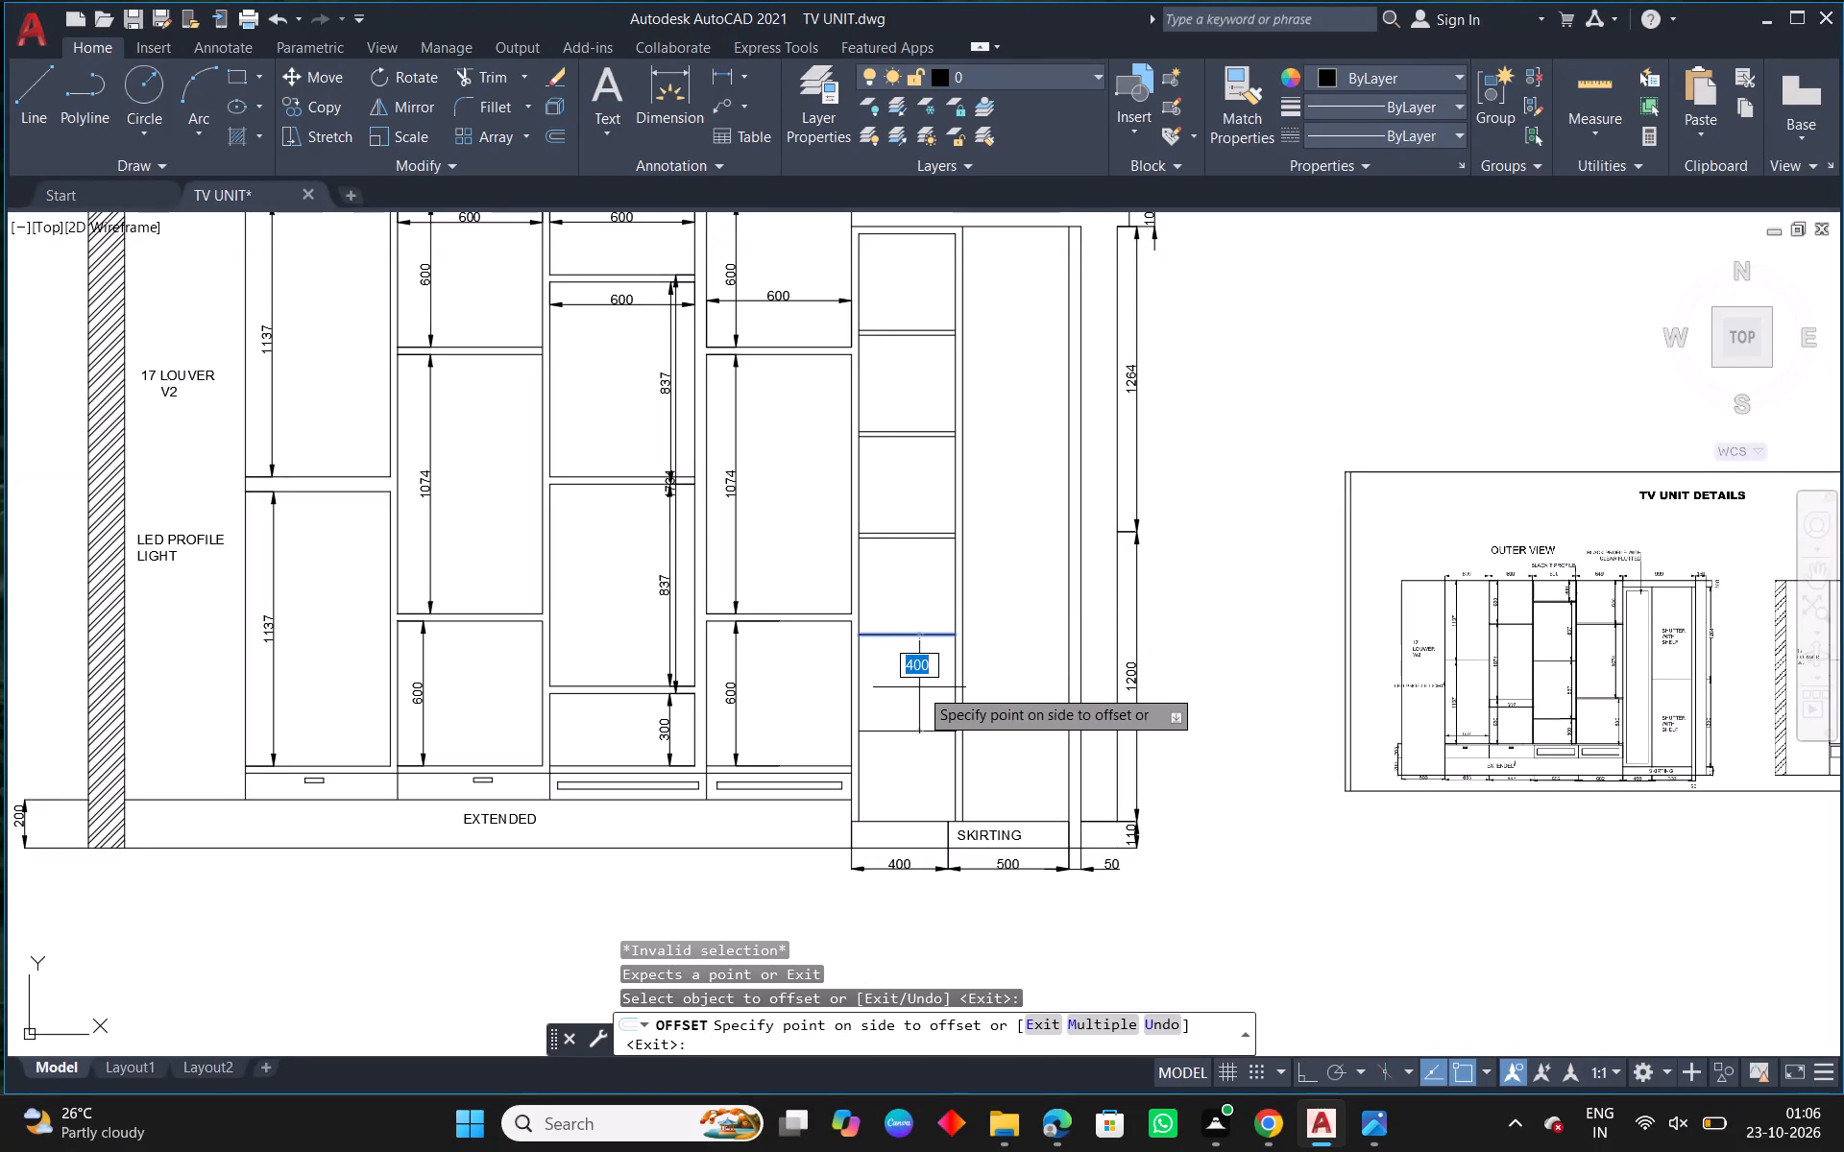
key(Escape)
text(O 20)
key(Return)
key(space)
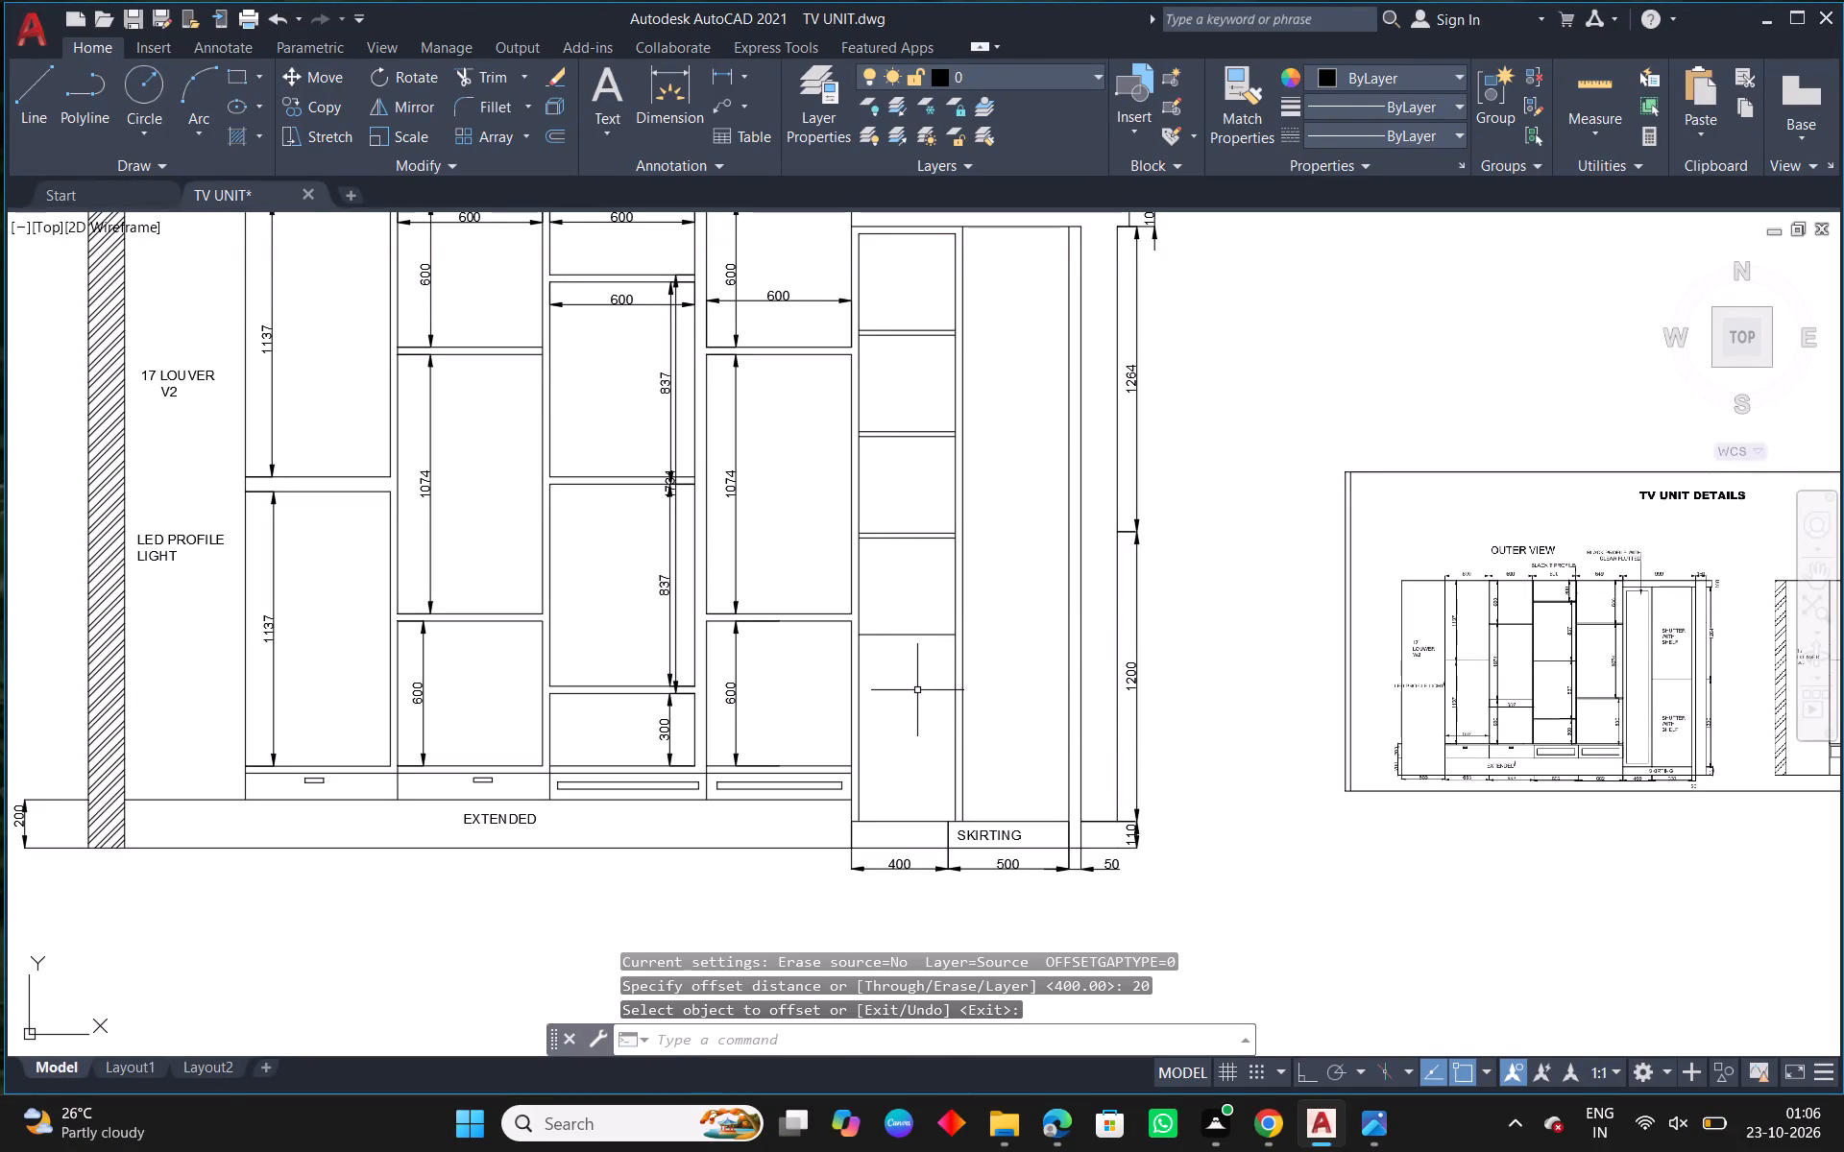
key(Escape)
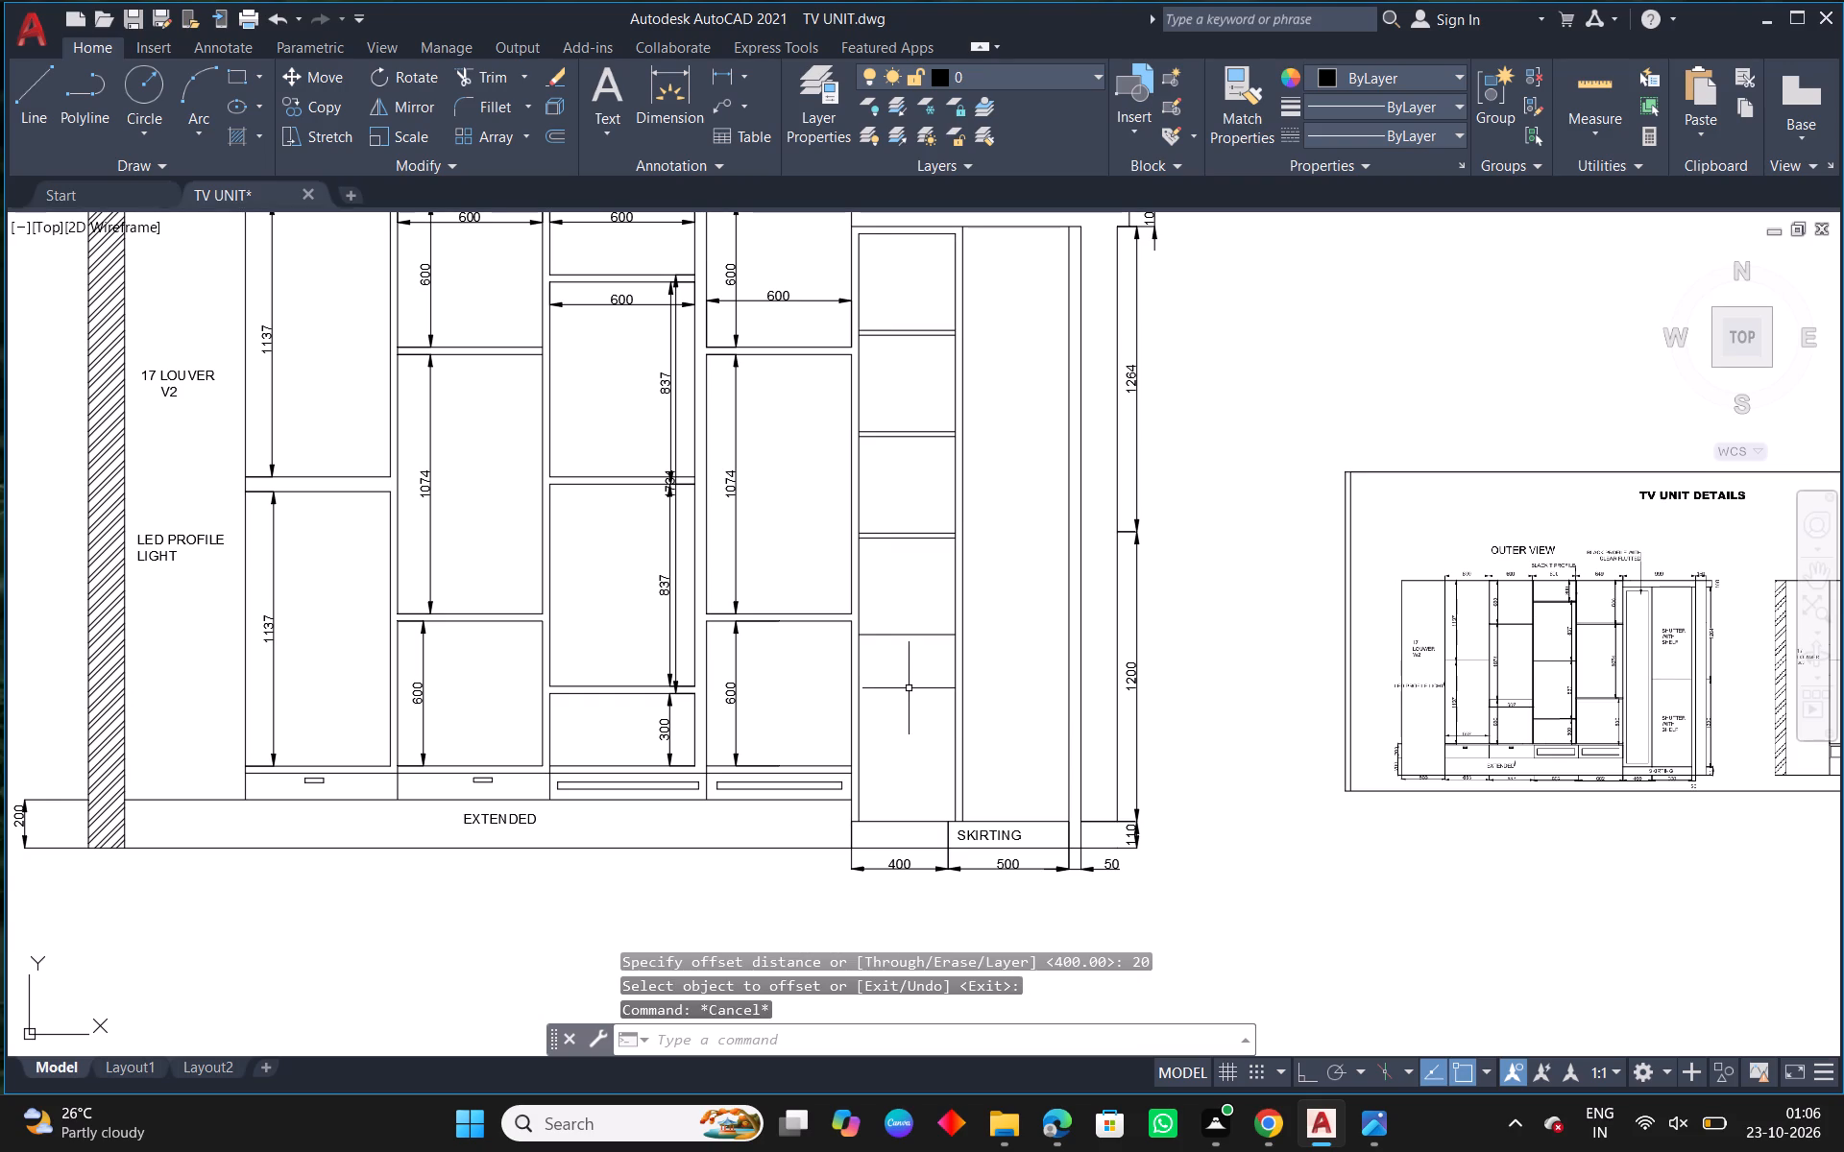
Offset the fourth shelf line 20 mm downward in the tall cabinet's left column to form the shelf thickness.
text(O)
key(space)
text(20)
key(Return)
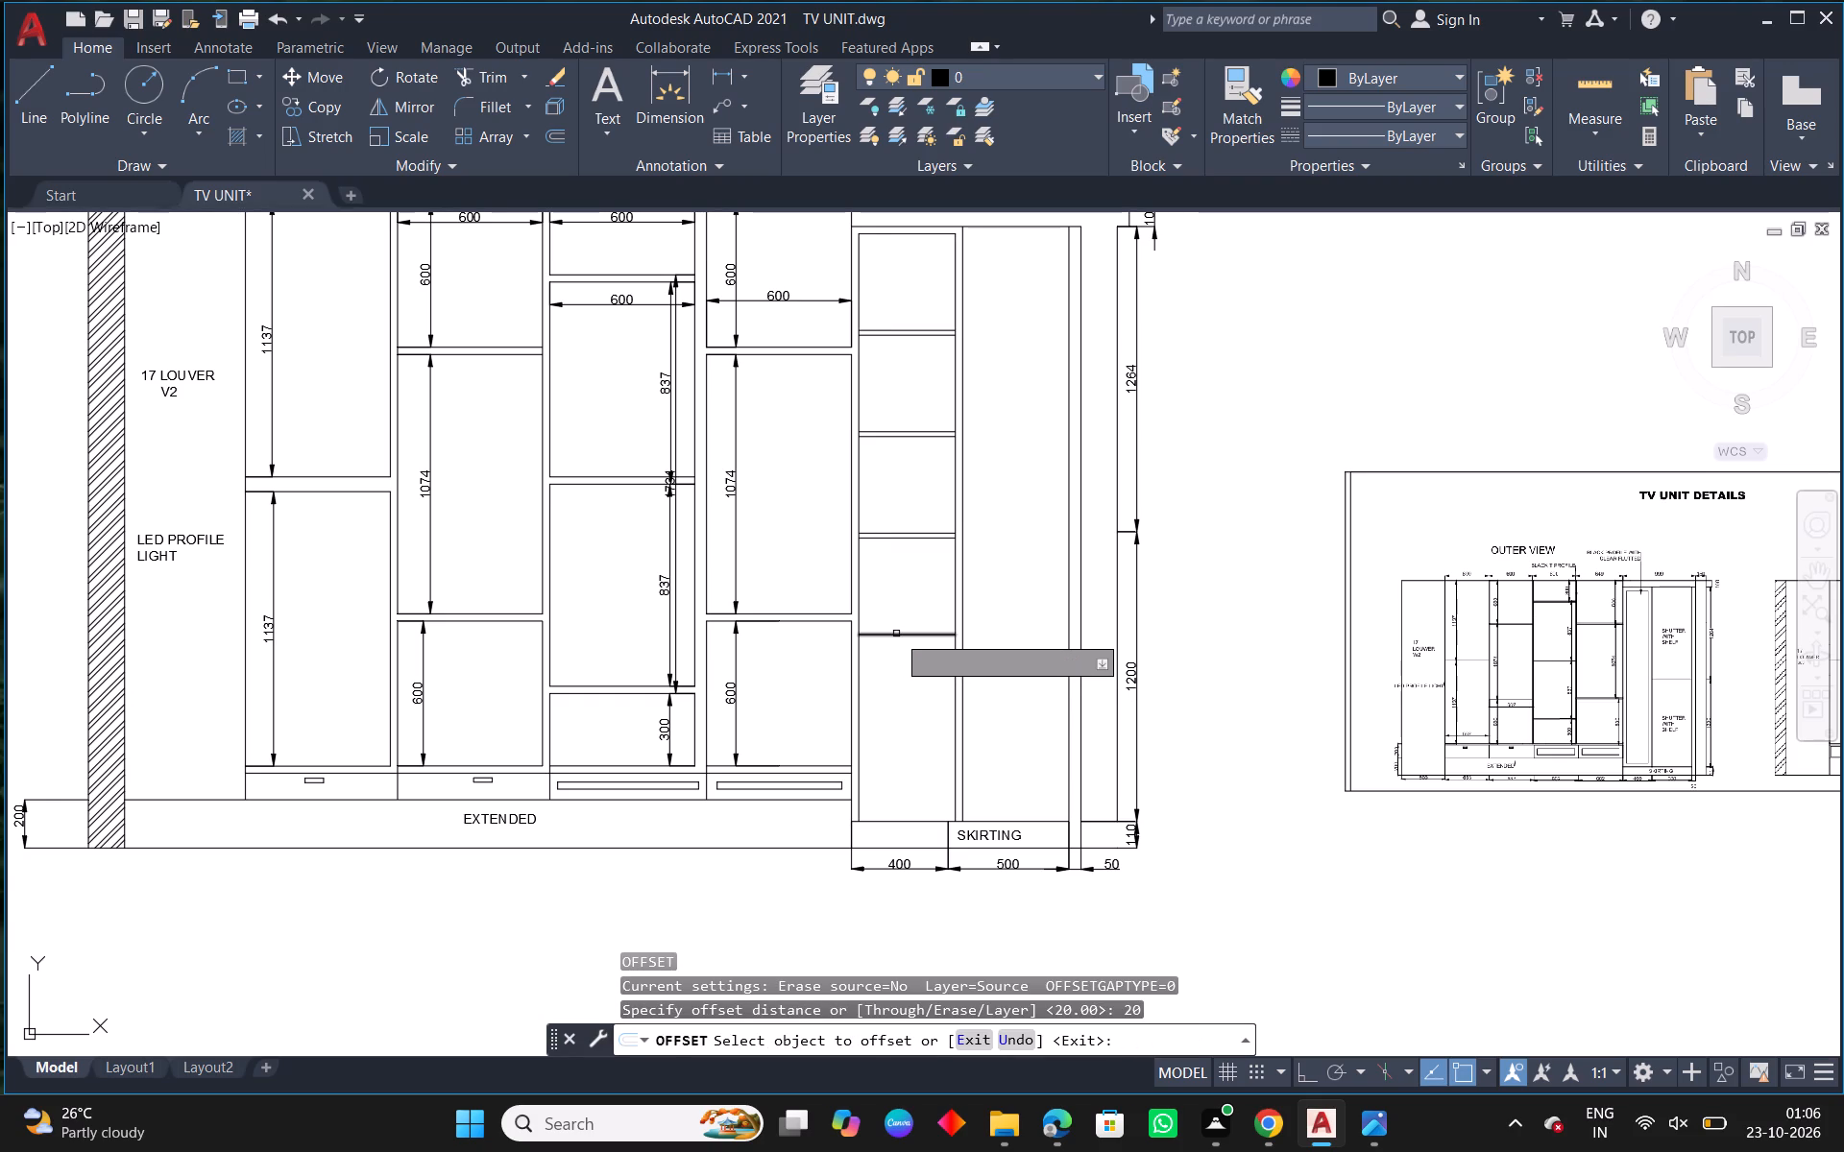
click(896, 634)
click(891, 670)
key(Escape)
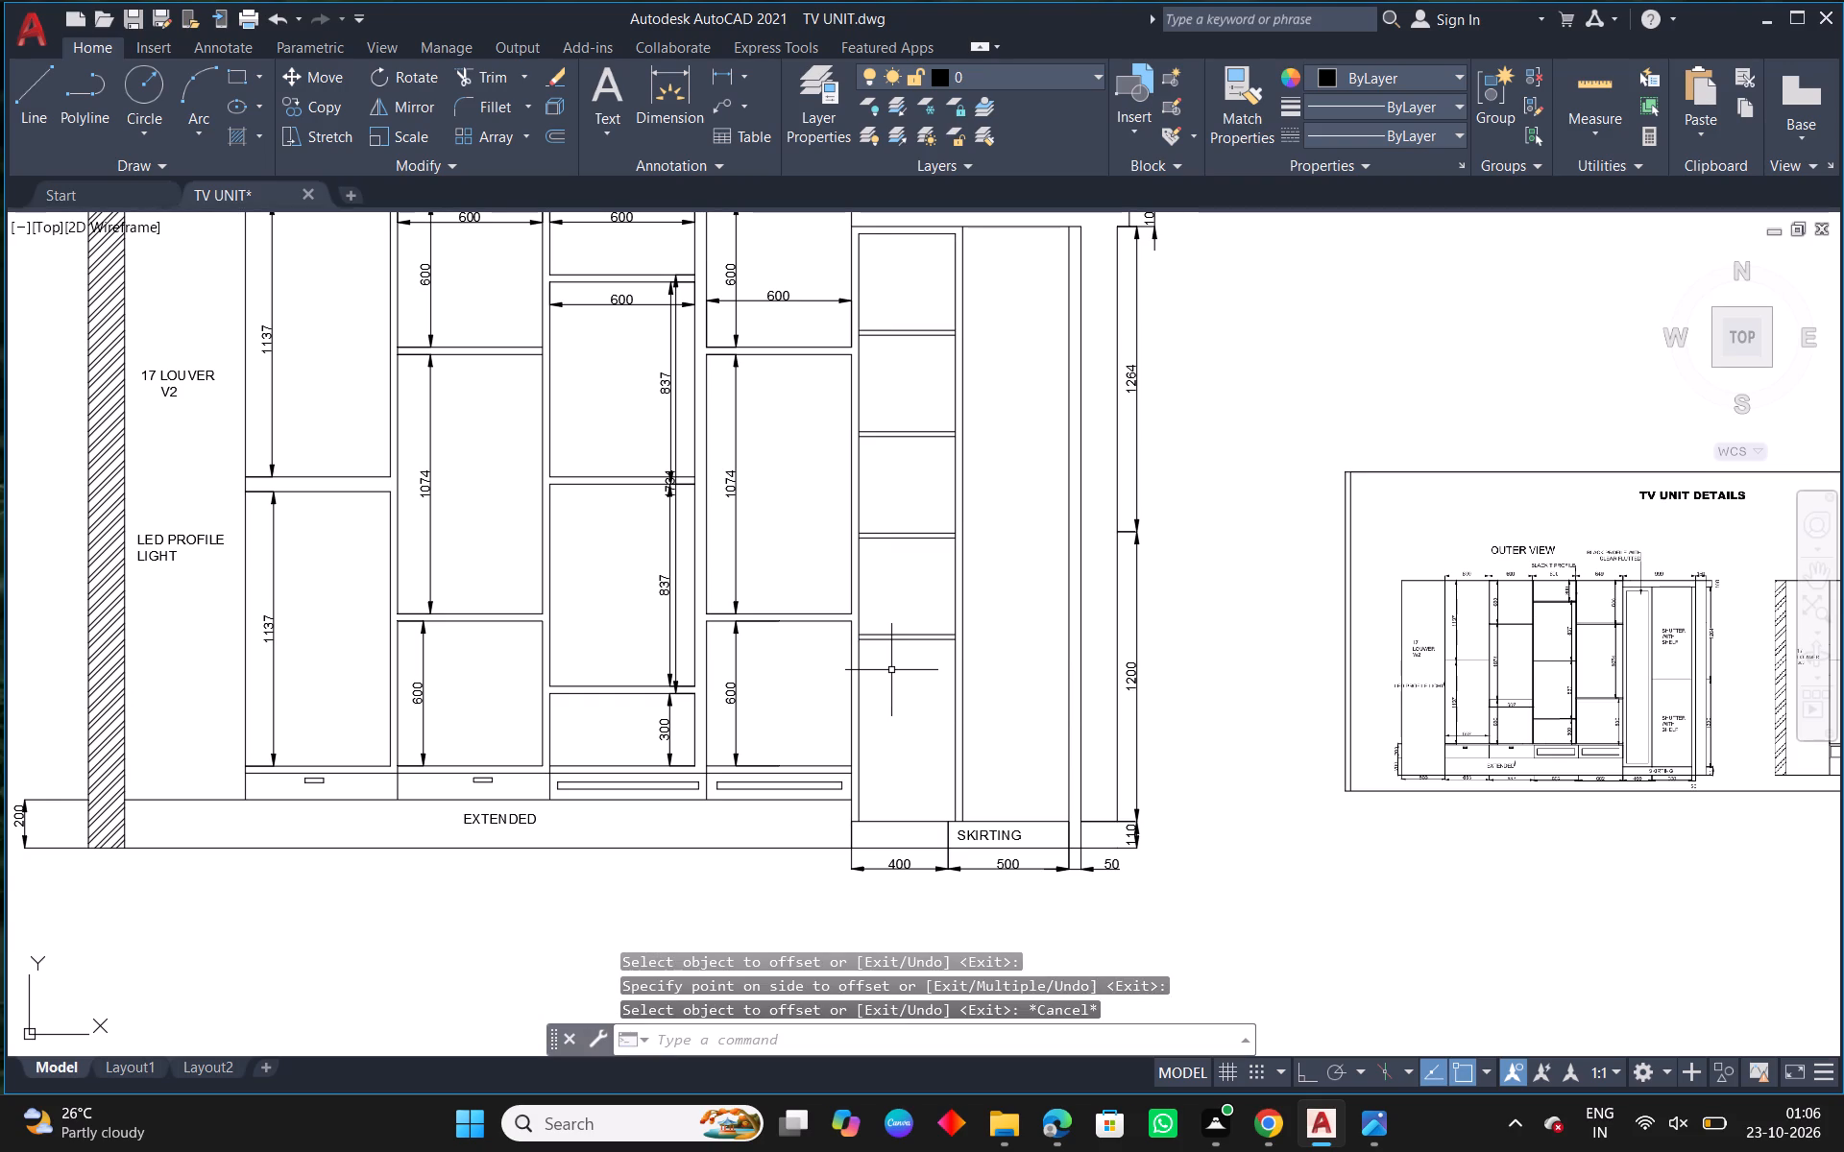
Offset the fourth shelf's lower line 400 mm downward to place the fifth shelf line in the left column.
text(O)
key(space)
text(400)
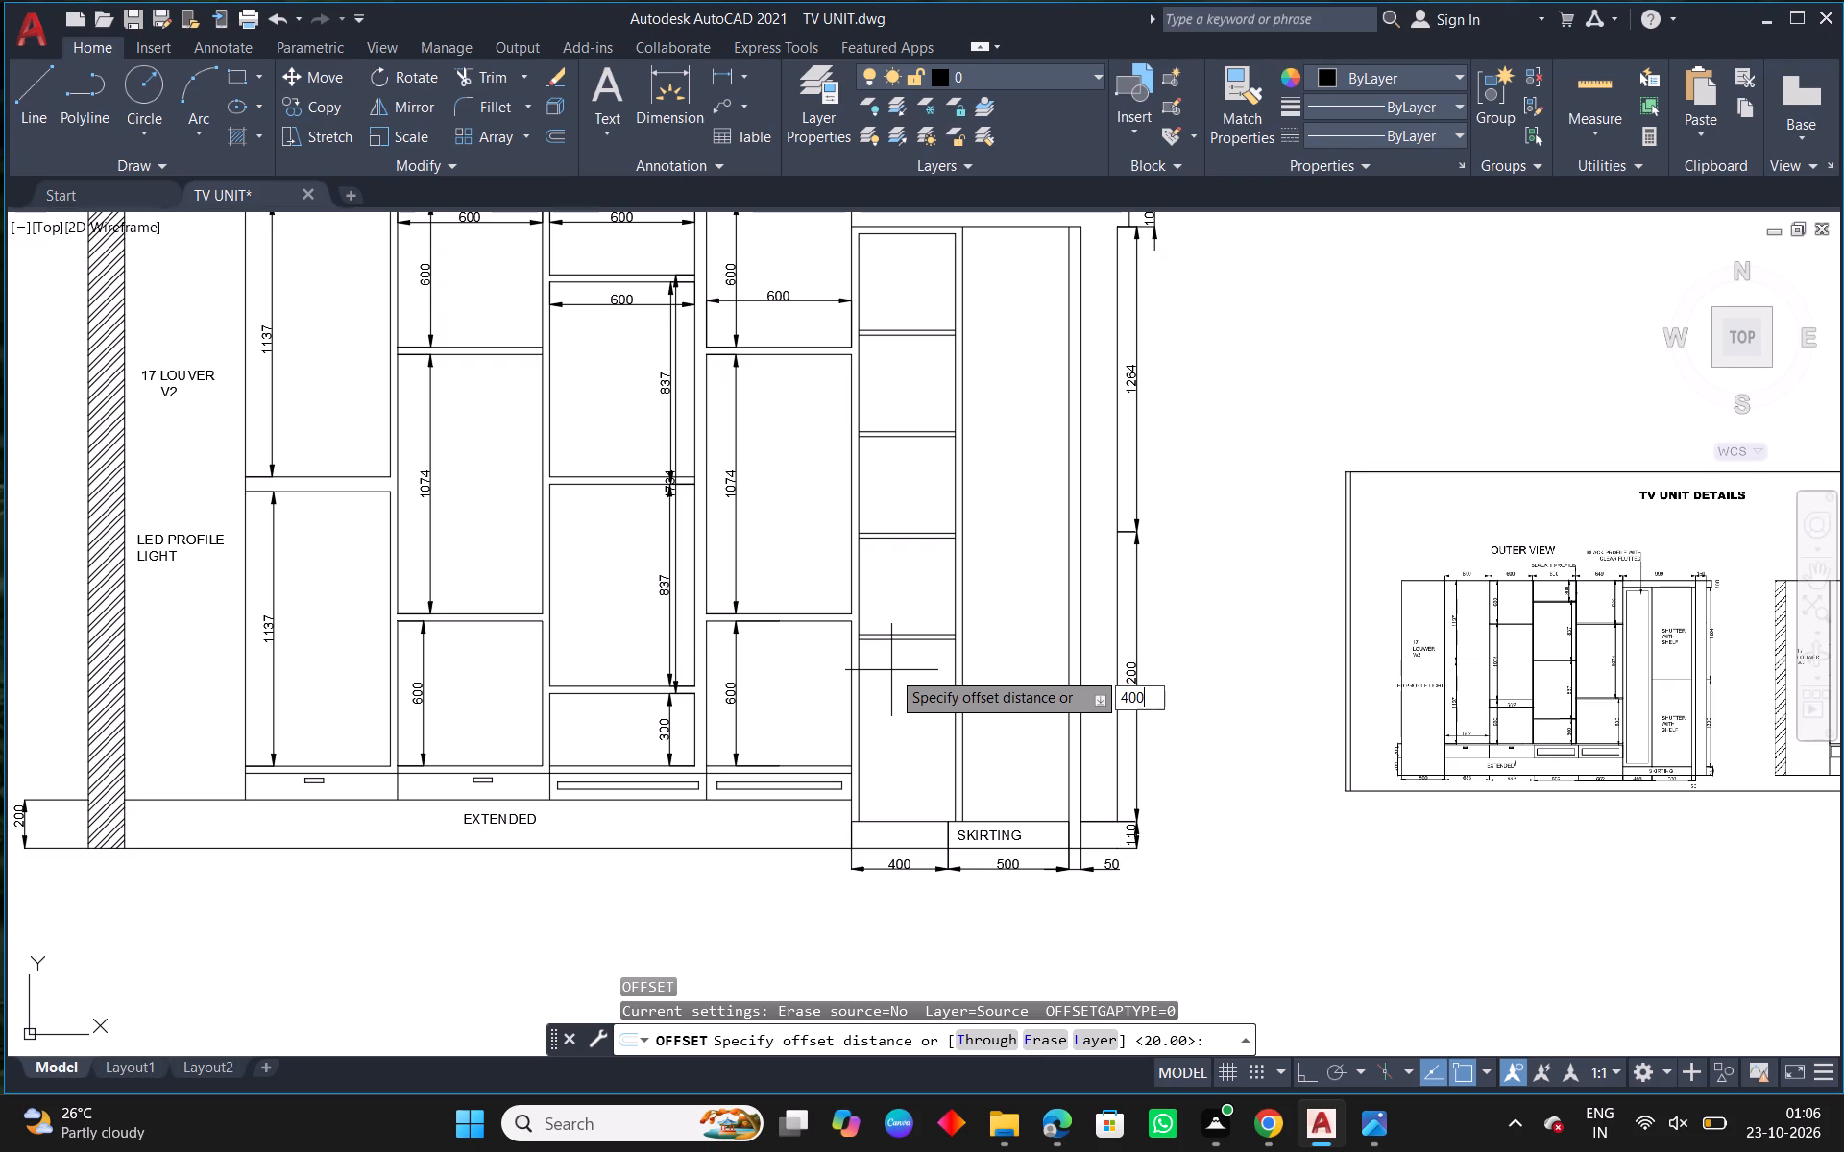
key(Return)
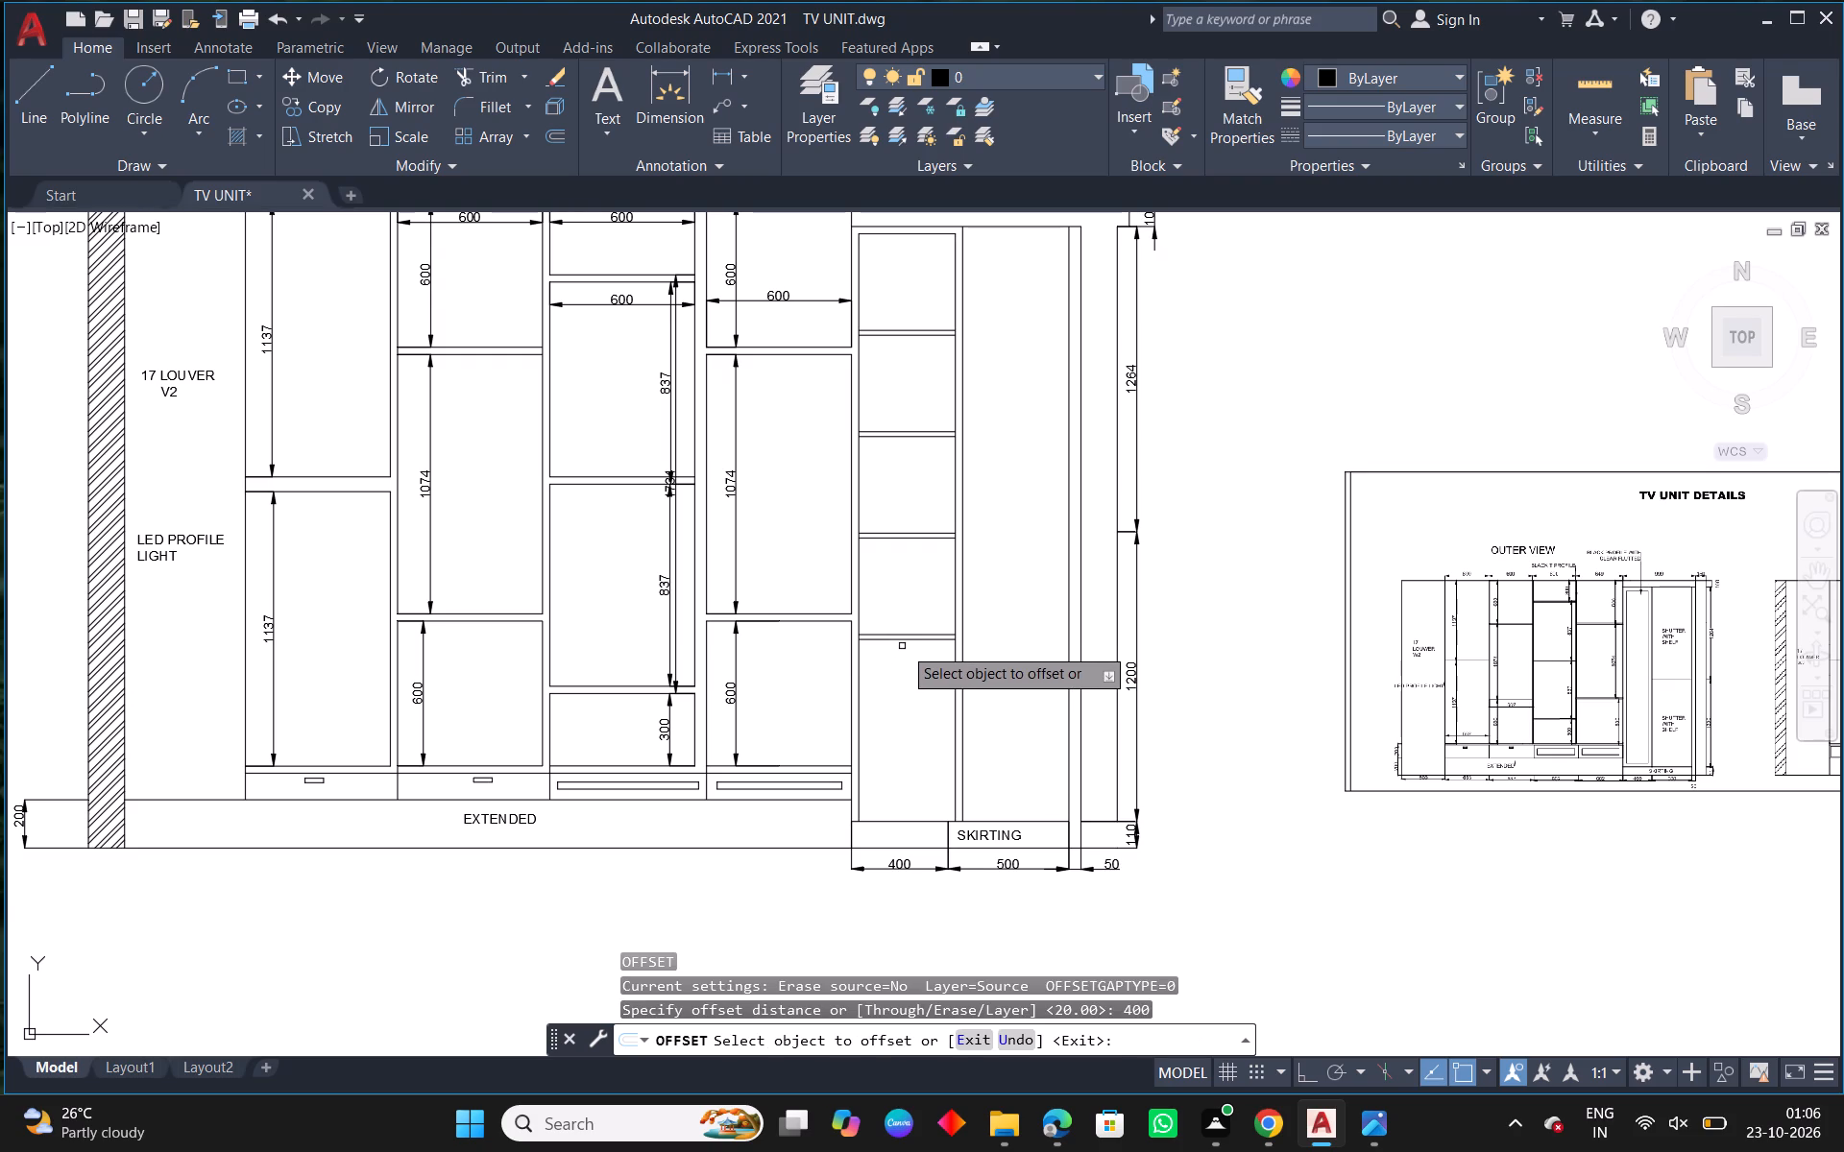
click(910, 641)
click(904, 698)
key(Escape)
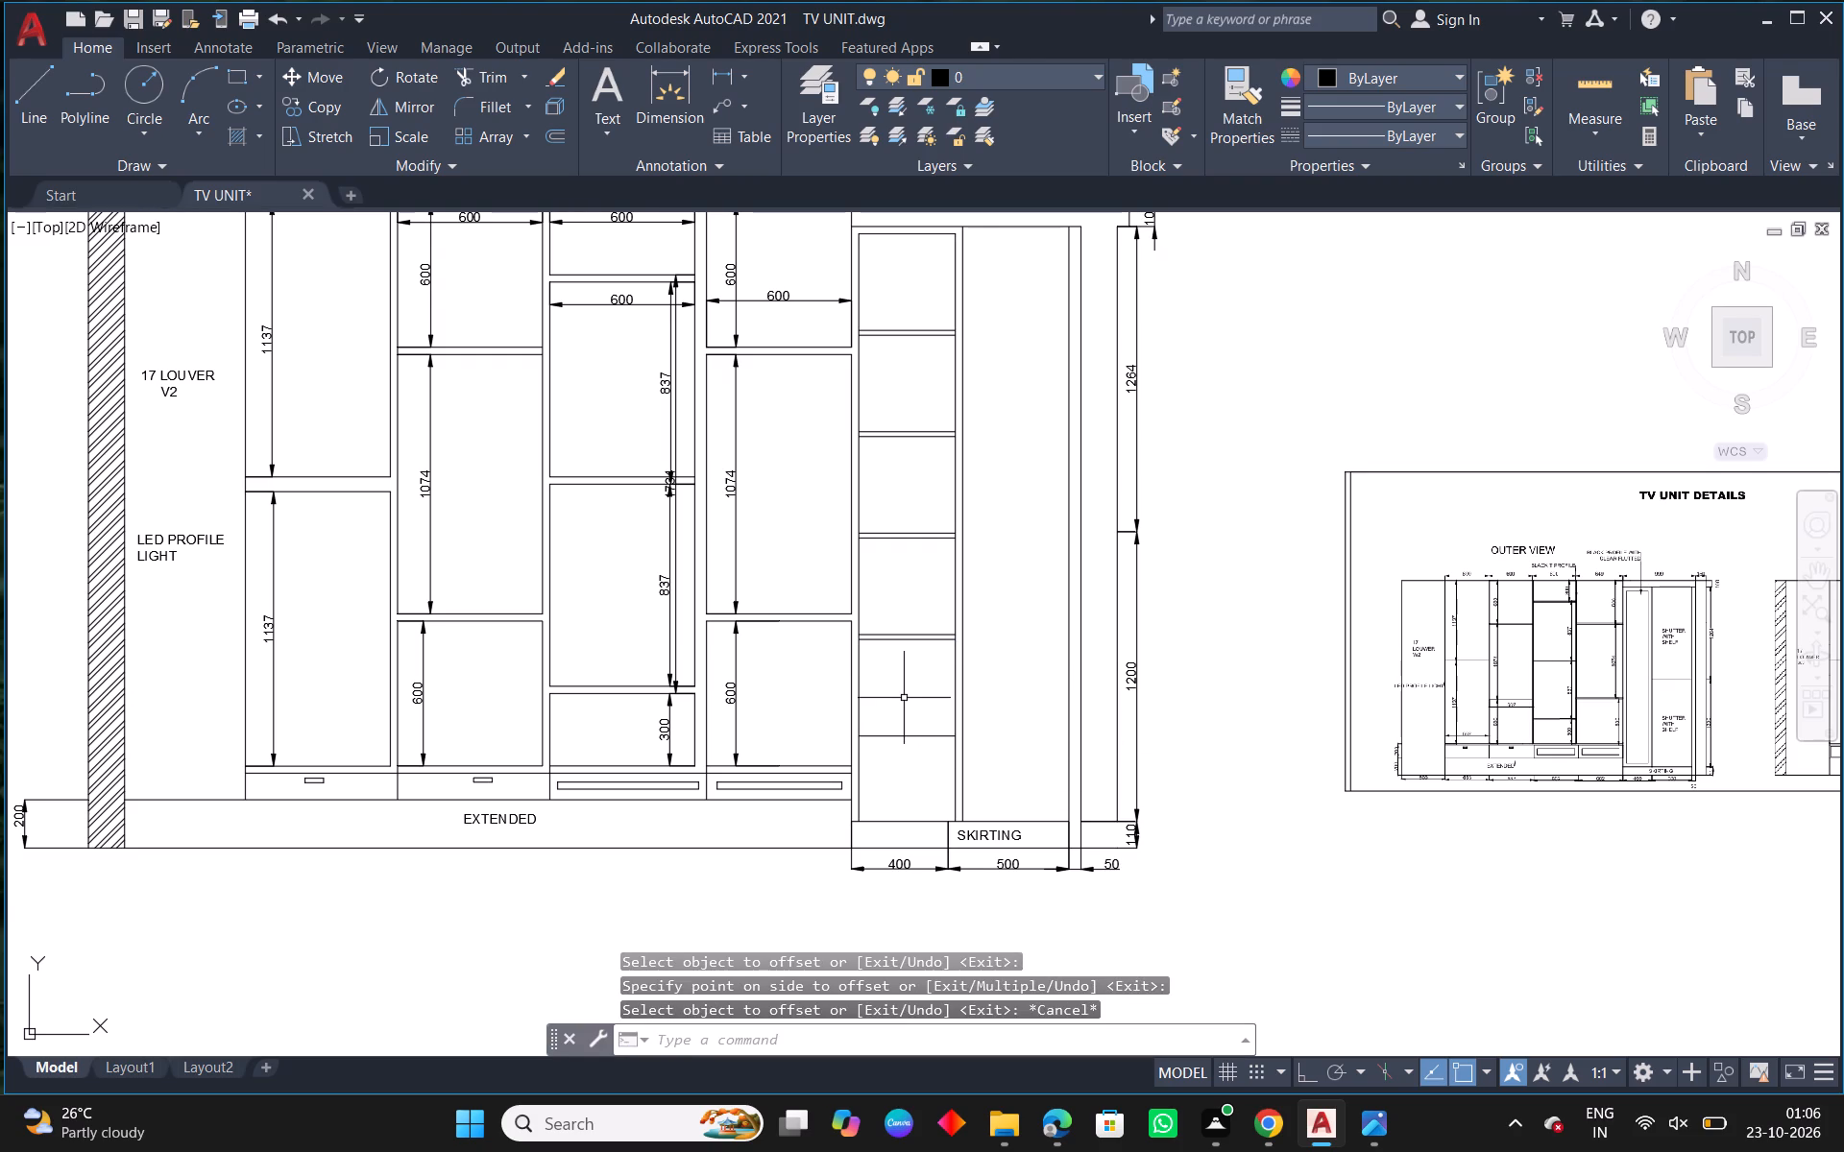
Offset the fifth shelf line 20 mm downward in the tall cabinet's left column to form the shelf thickness.
text(O)
key(space)
text(20)
key(Return)
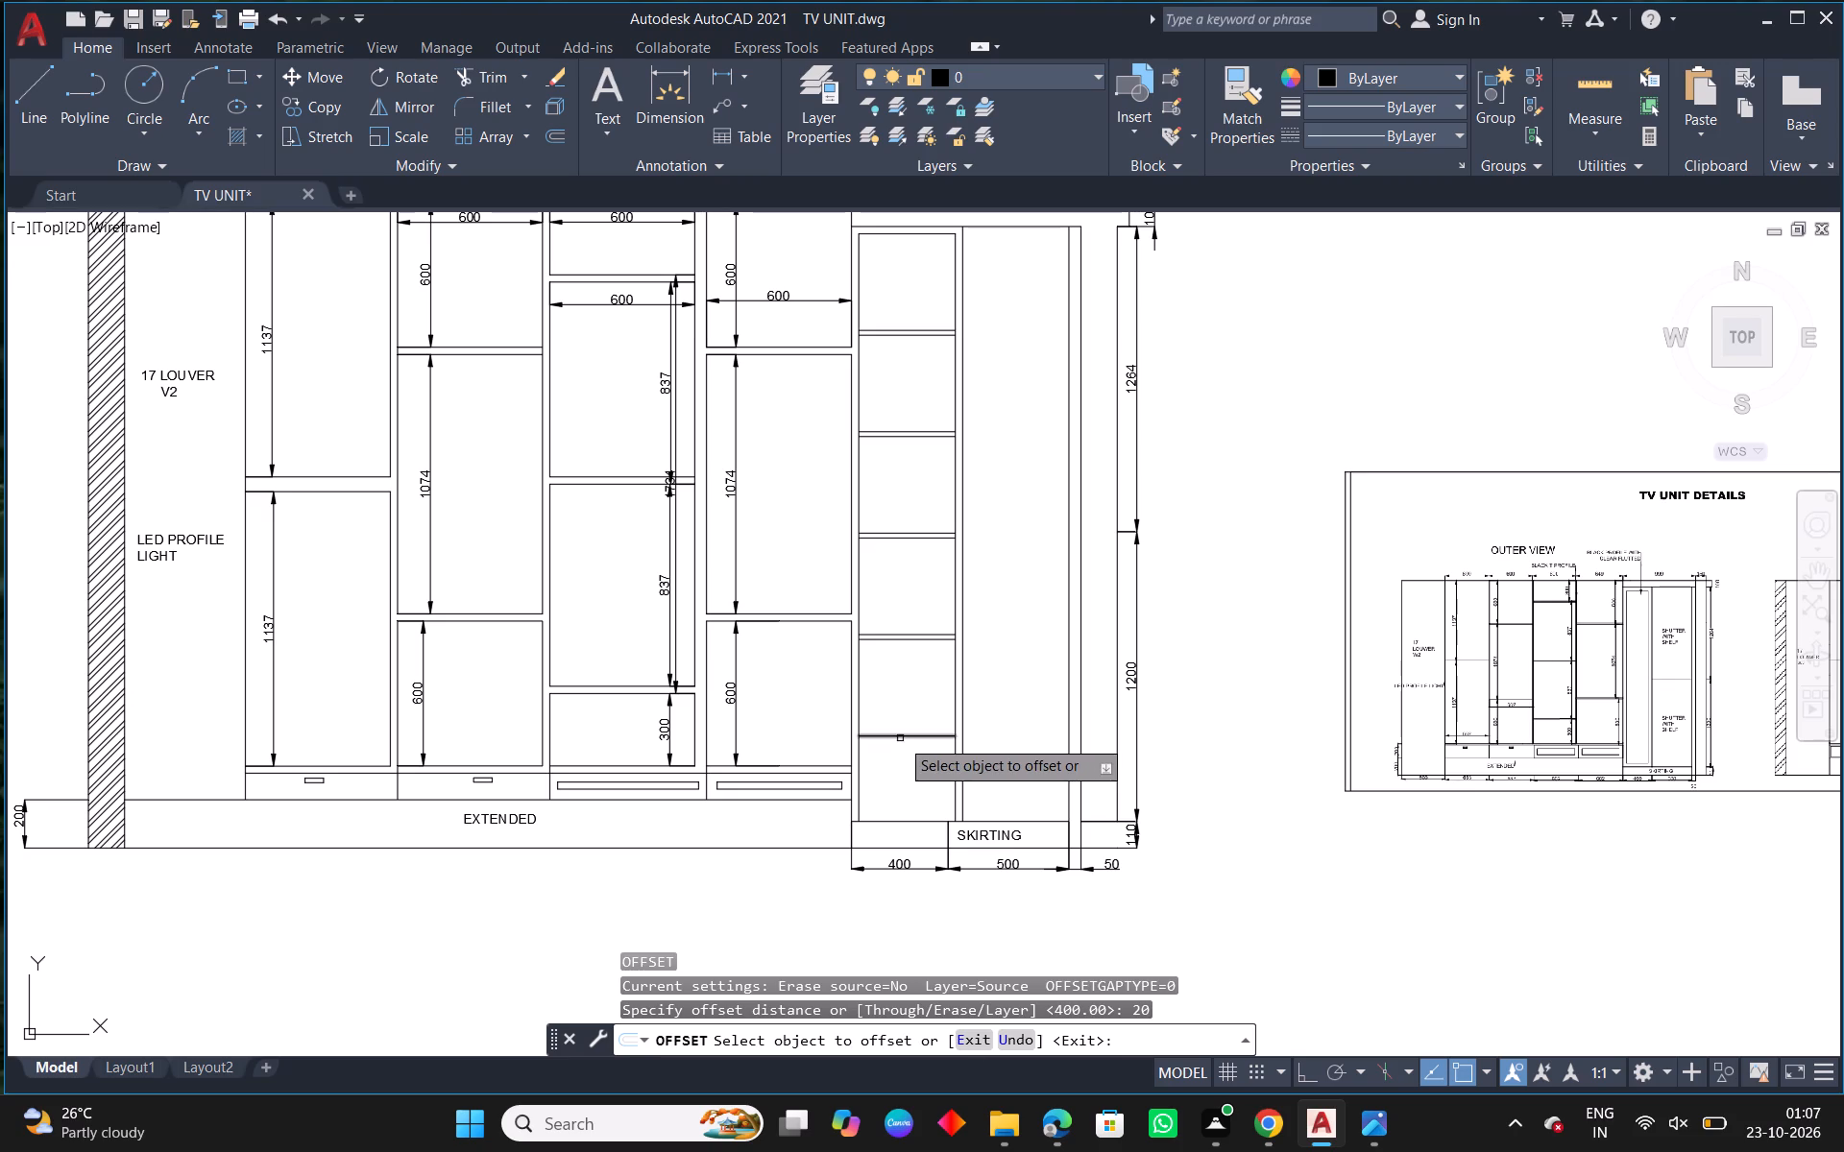
click(900, 738)
click(888, 799)
key(Escape)
Examine the shelf layout and spacing of the tall cabinet's right column in the reference sheet's inner view.
scroll(772, 719, down, 1)
middle_drag(836, 738, 986, 712)
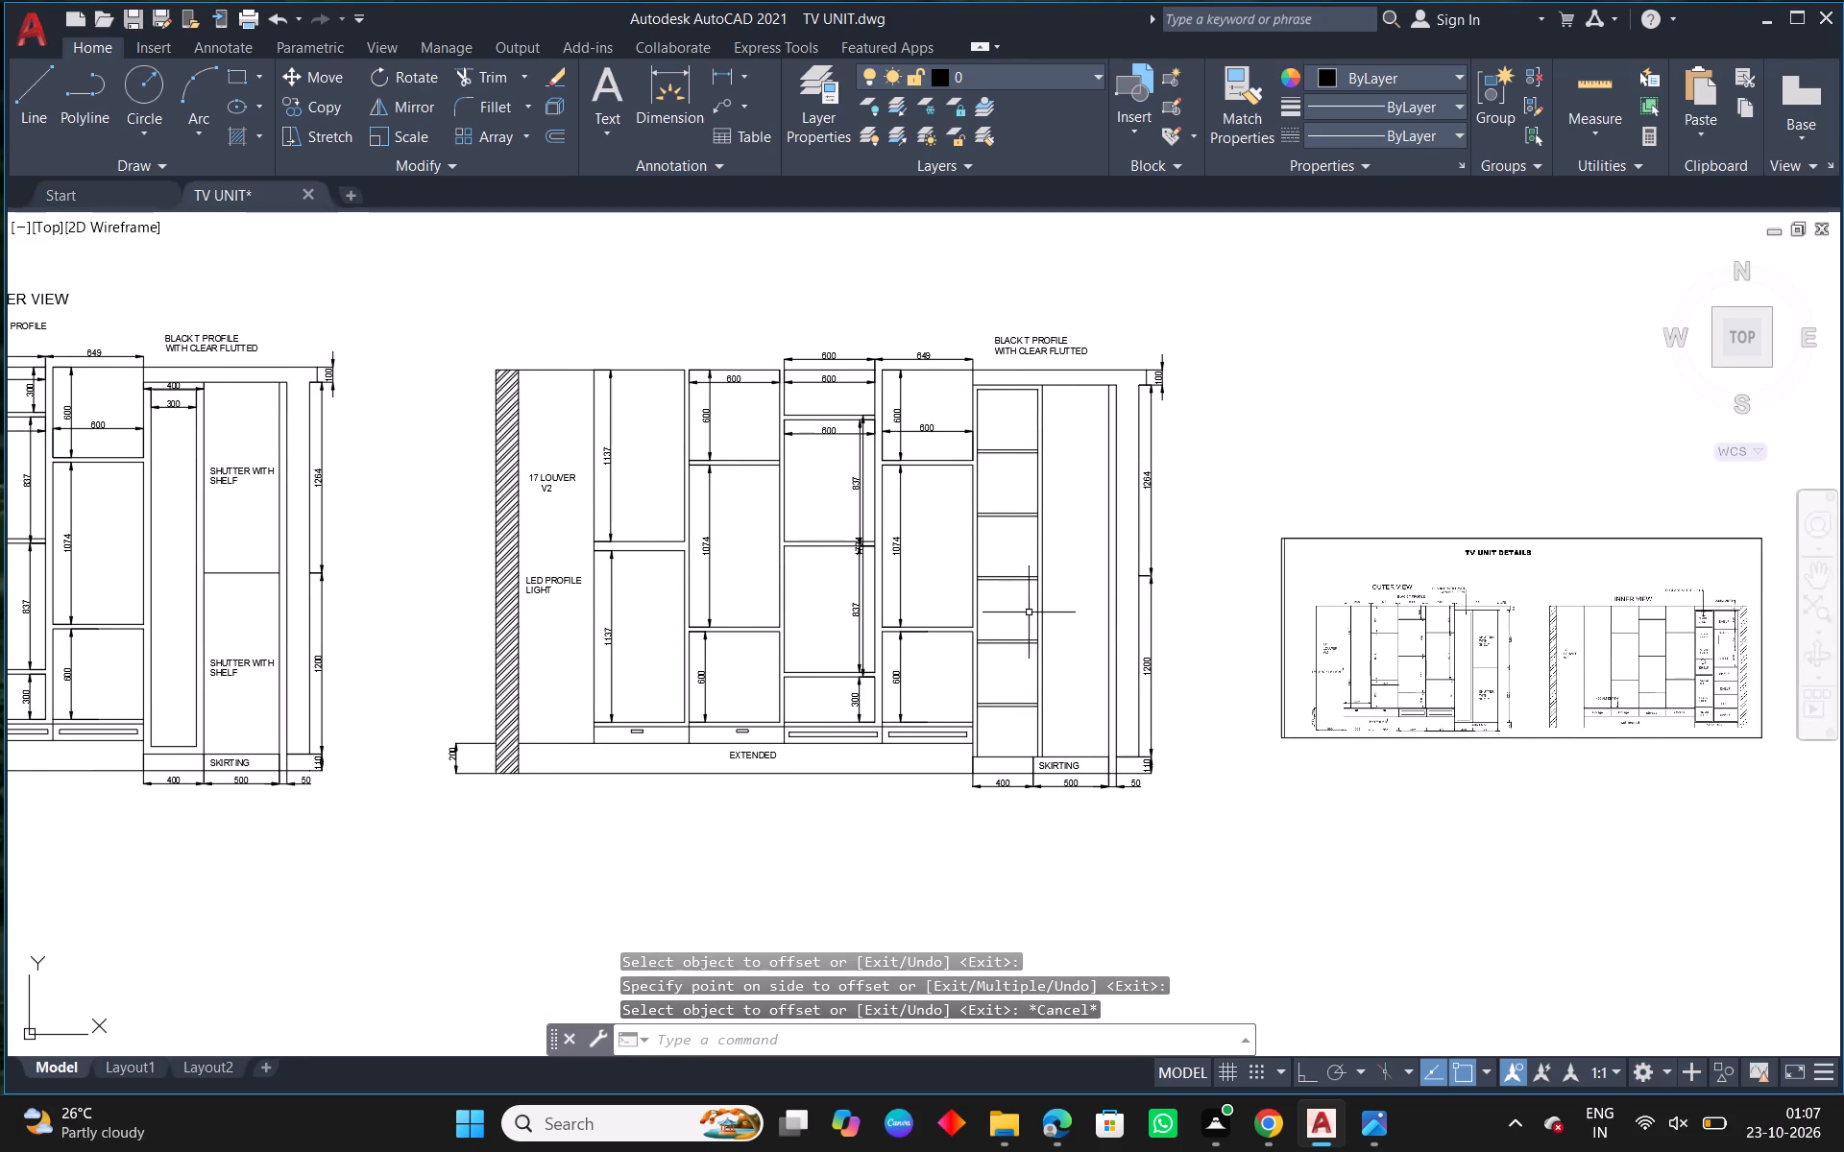
middle_drag(1071, 744, 761, 760)
scroll(1495, 709, up, 2)
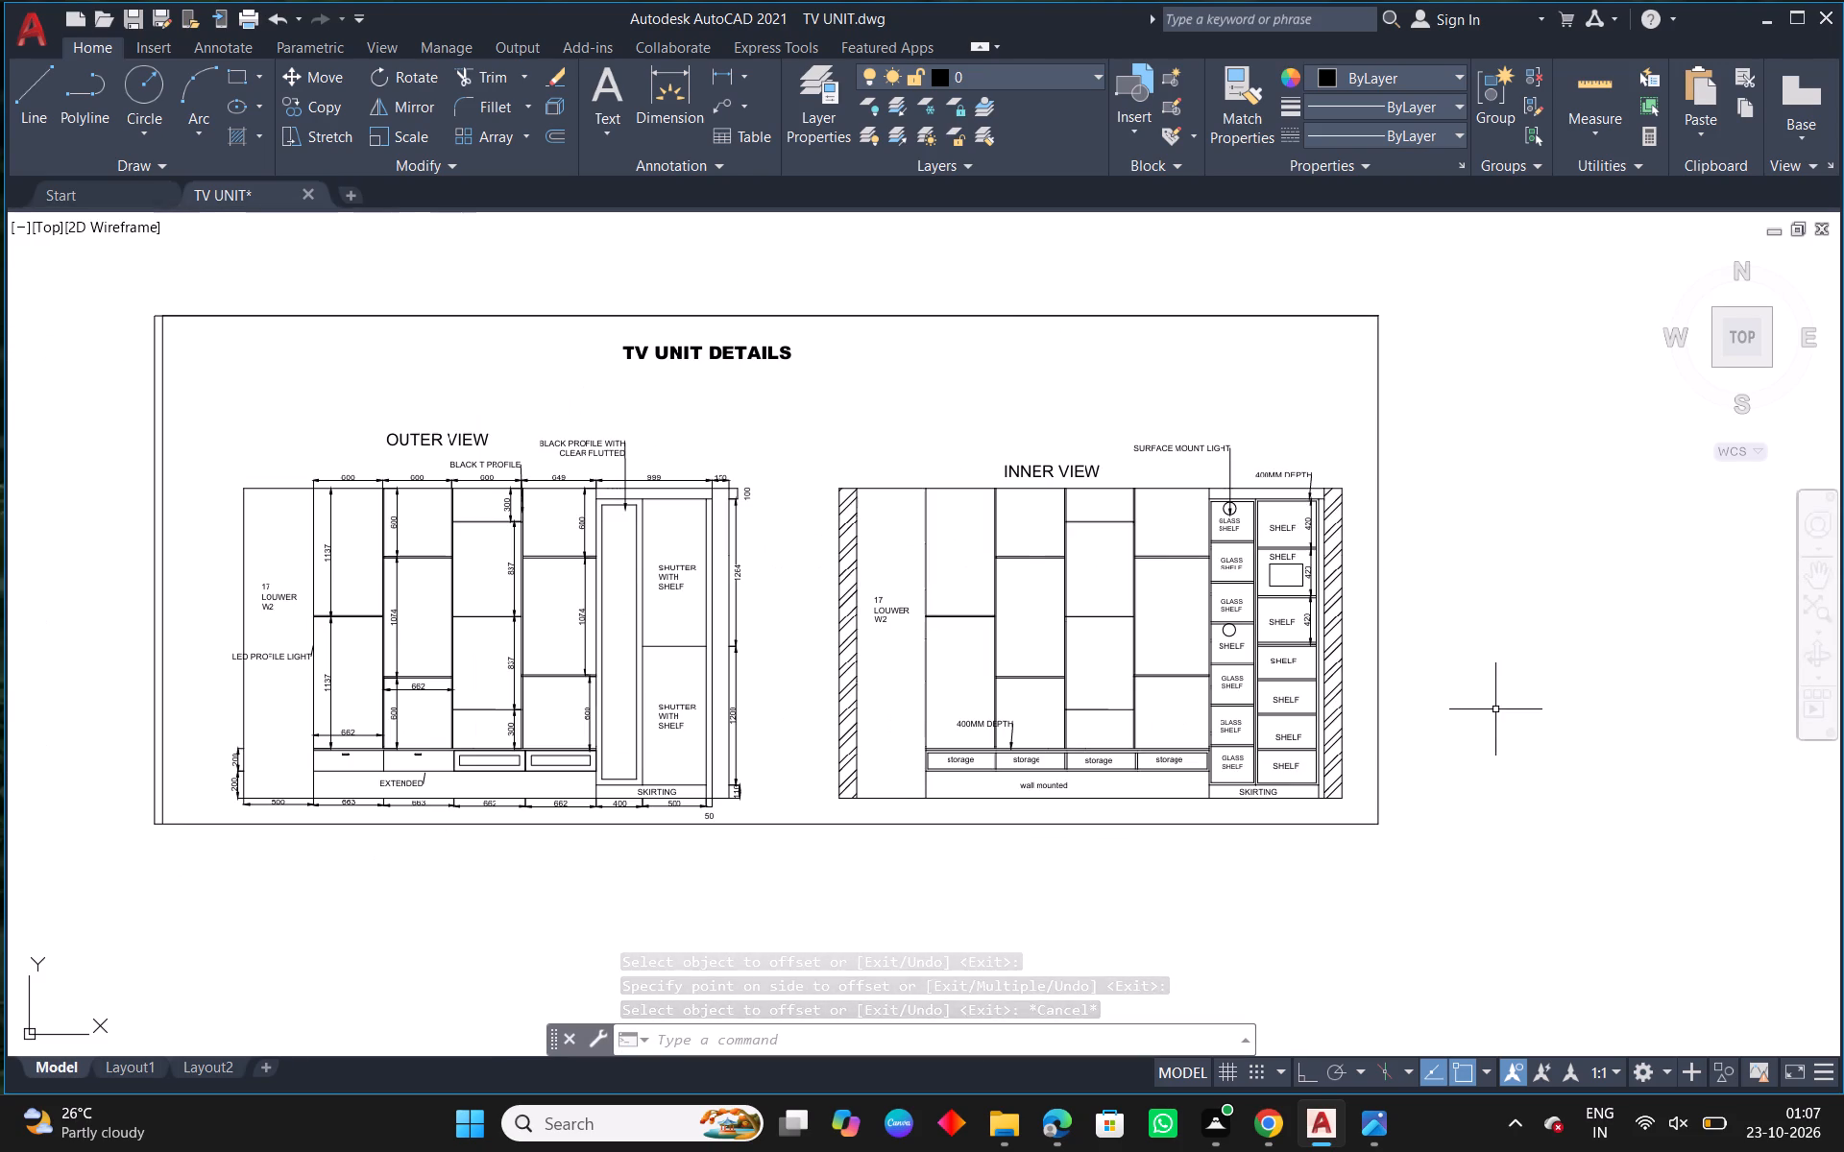
scroll(1305, 638, up, 1)
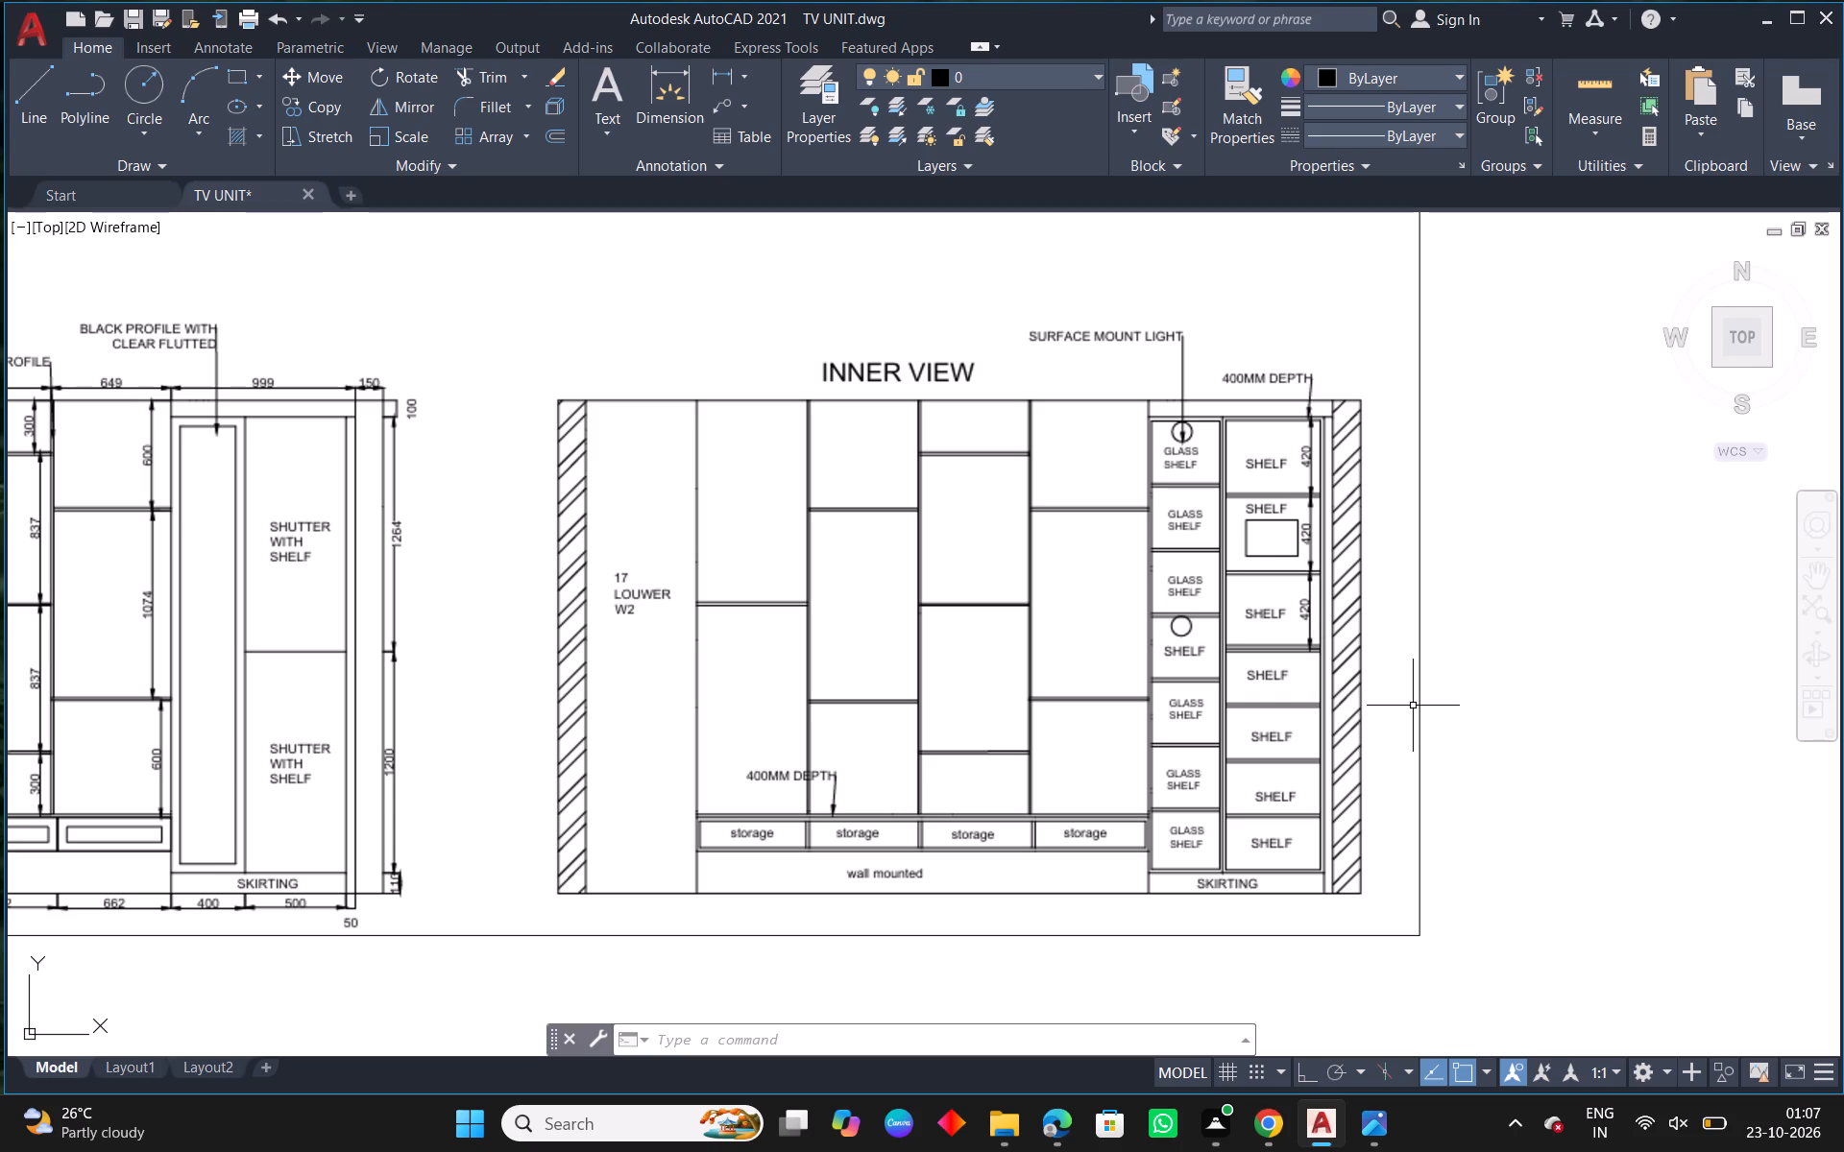
scroll(1413, 707, down, 1)
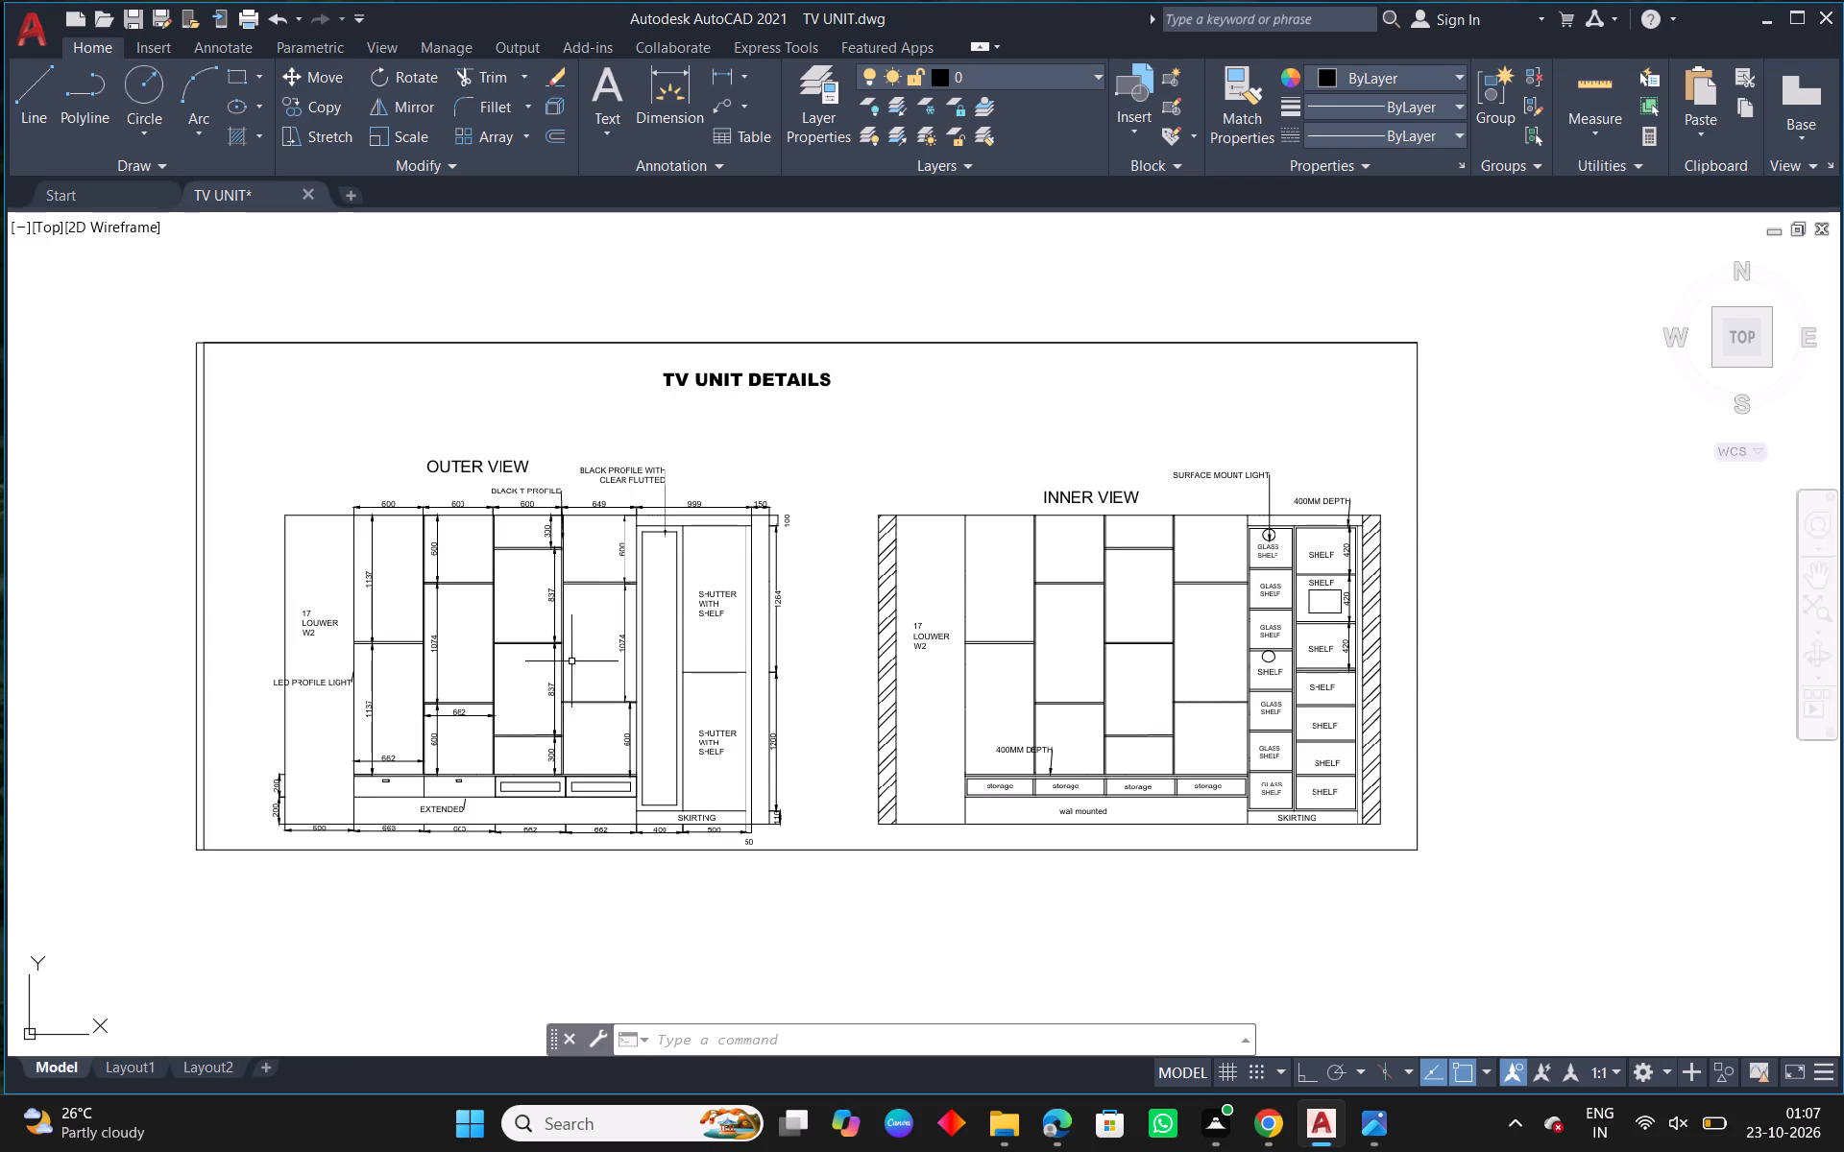
middle_drag(1080, 641, 1408, 630)
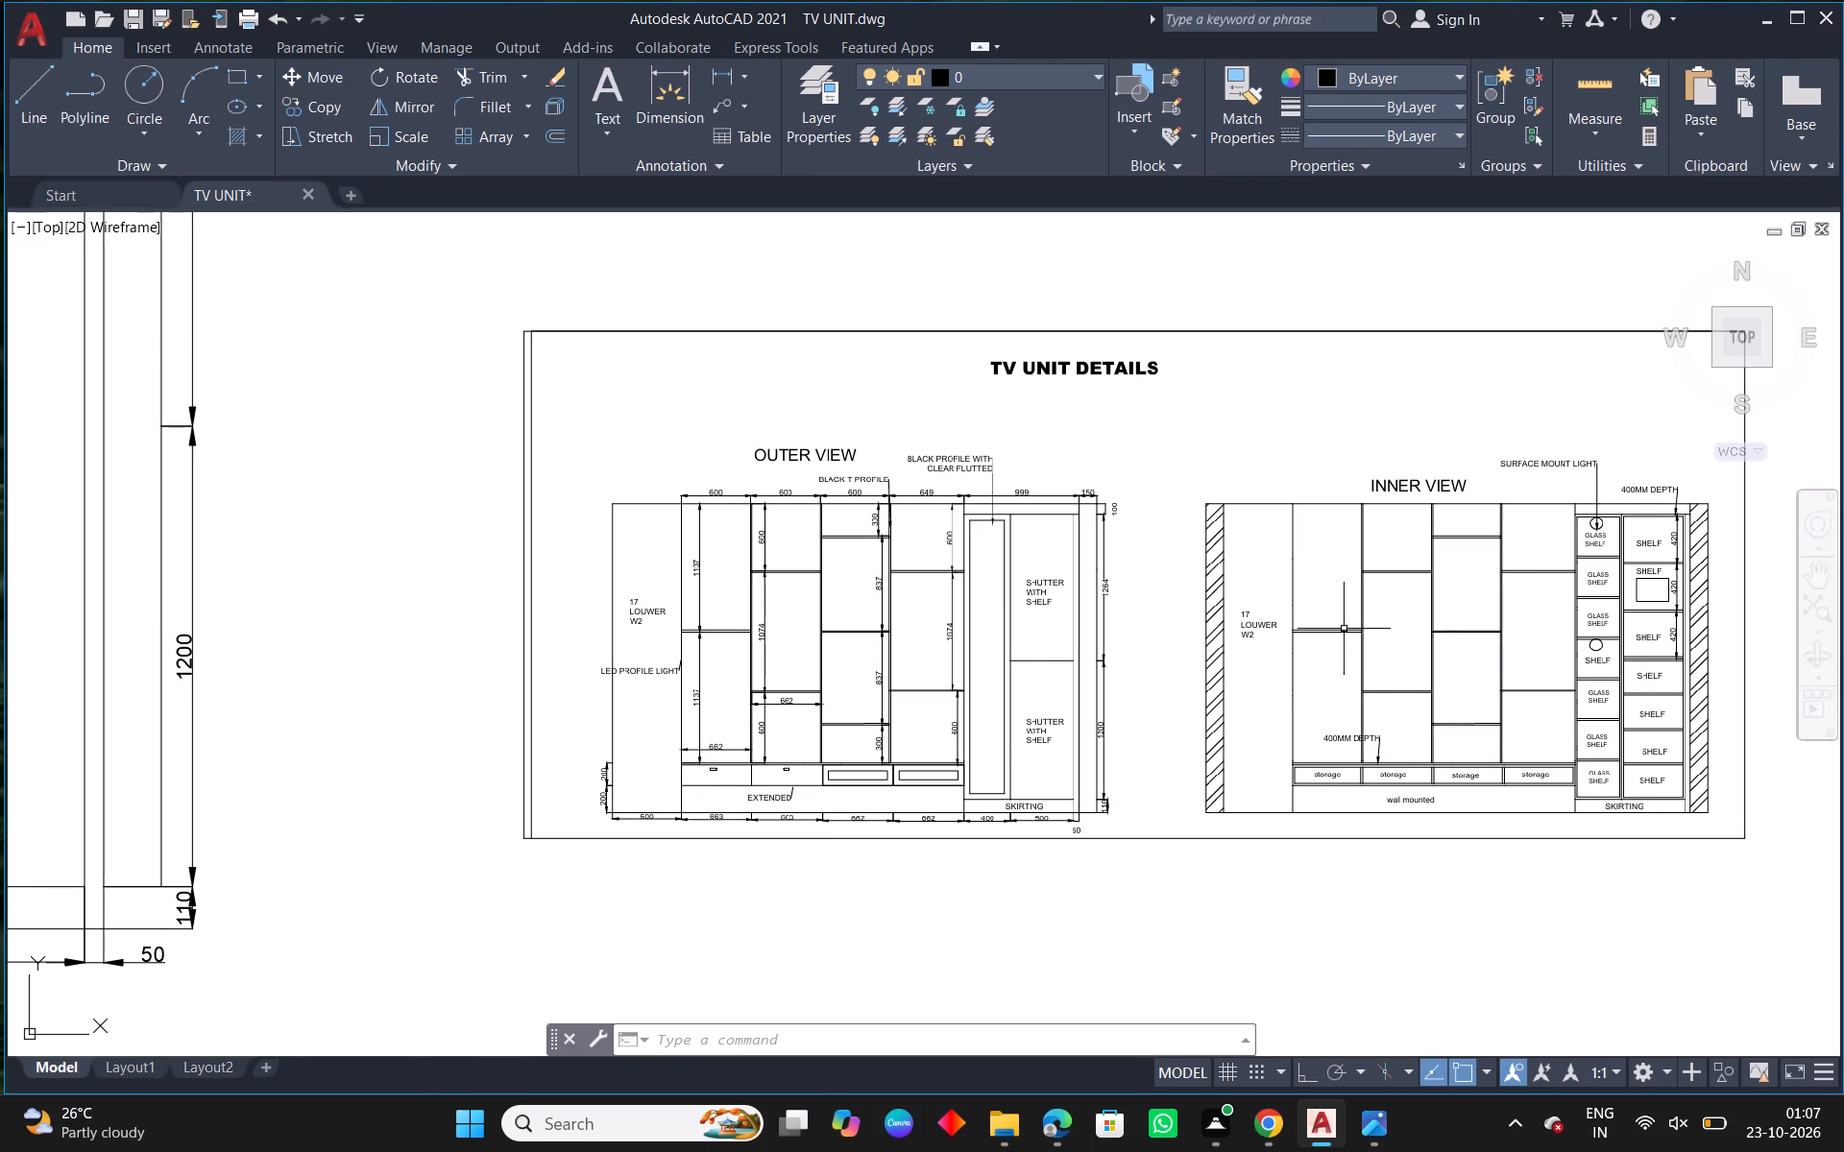
key(Escape)
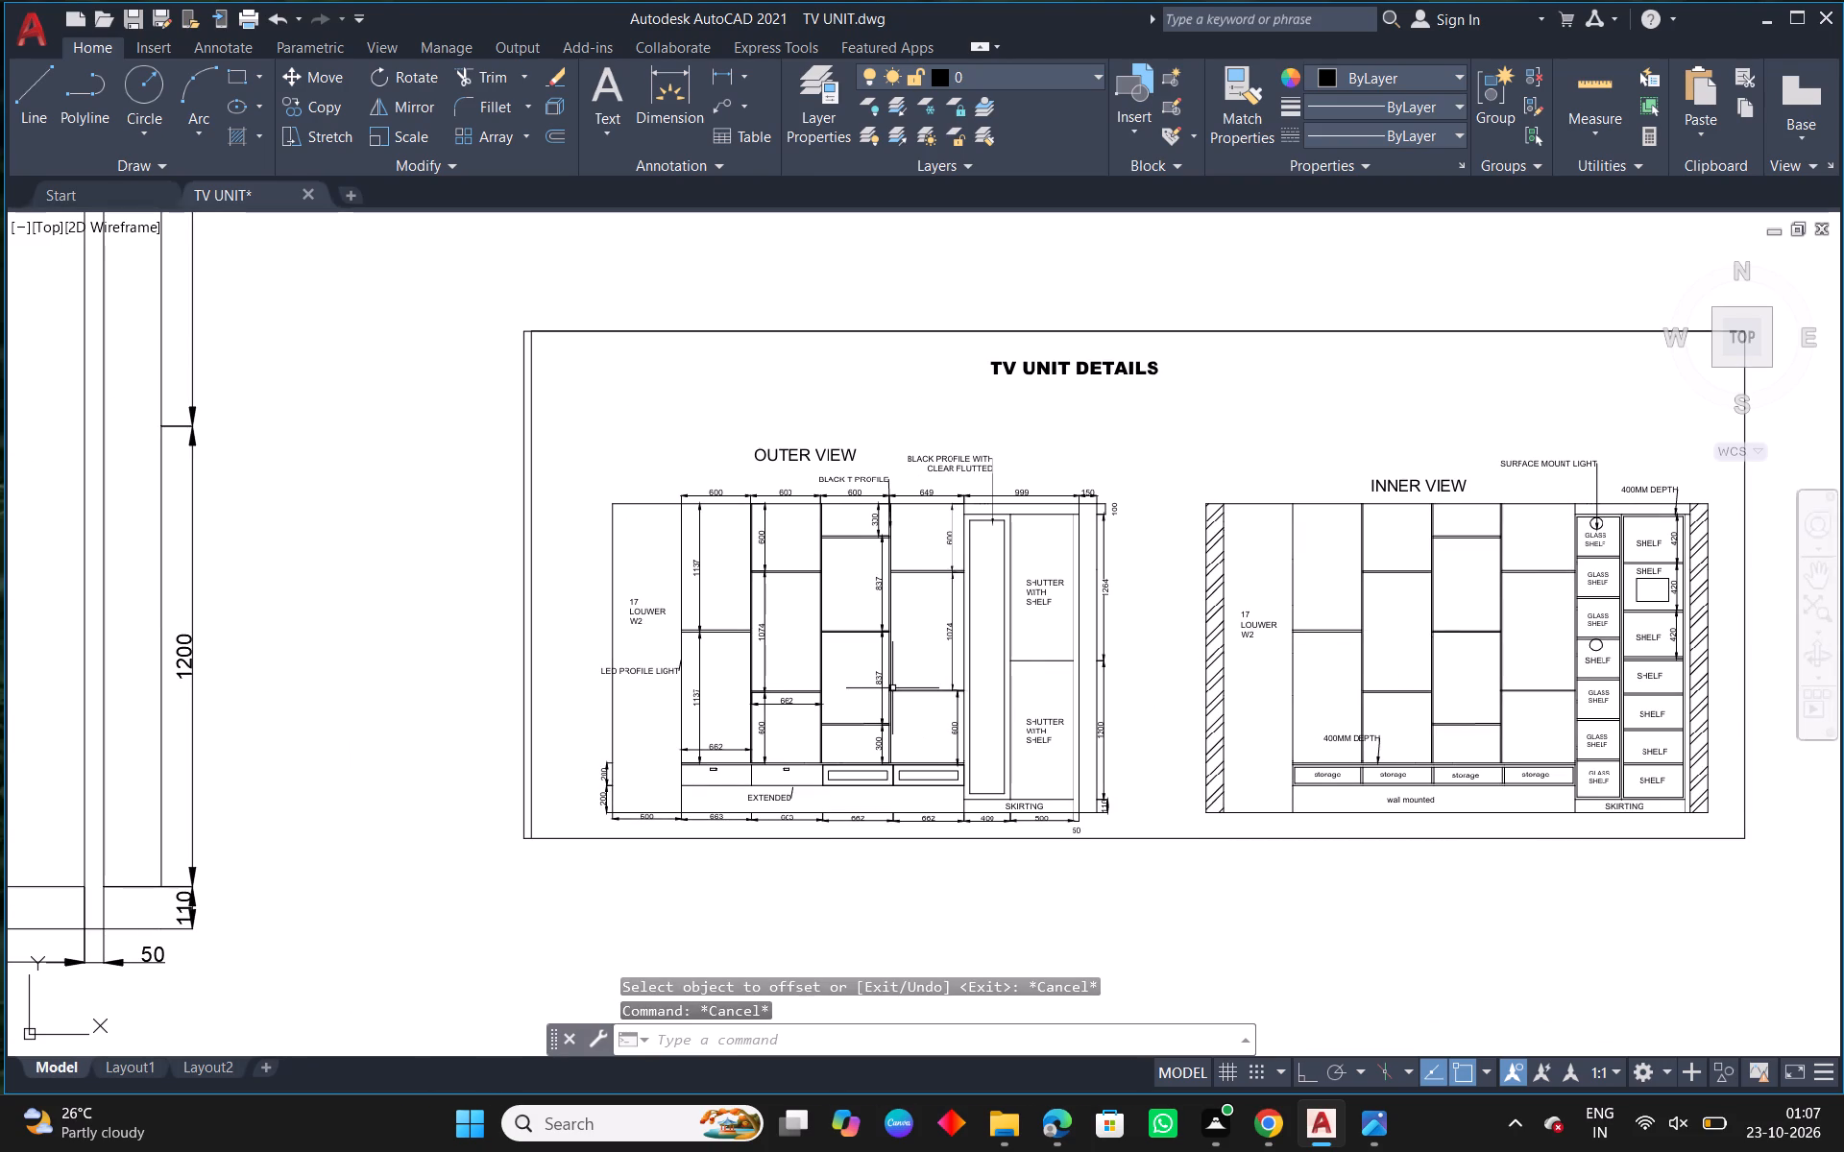
middle_drag(709, 685, 1275, 681)
scroll(1276, 681, down, 1)
middle_drag(480, 559, 628, 796)
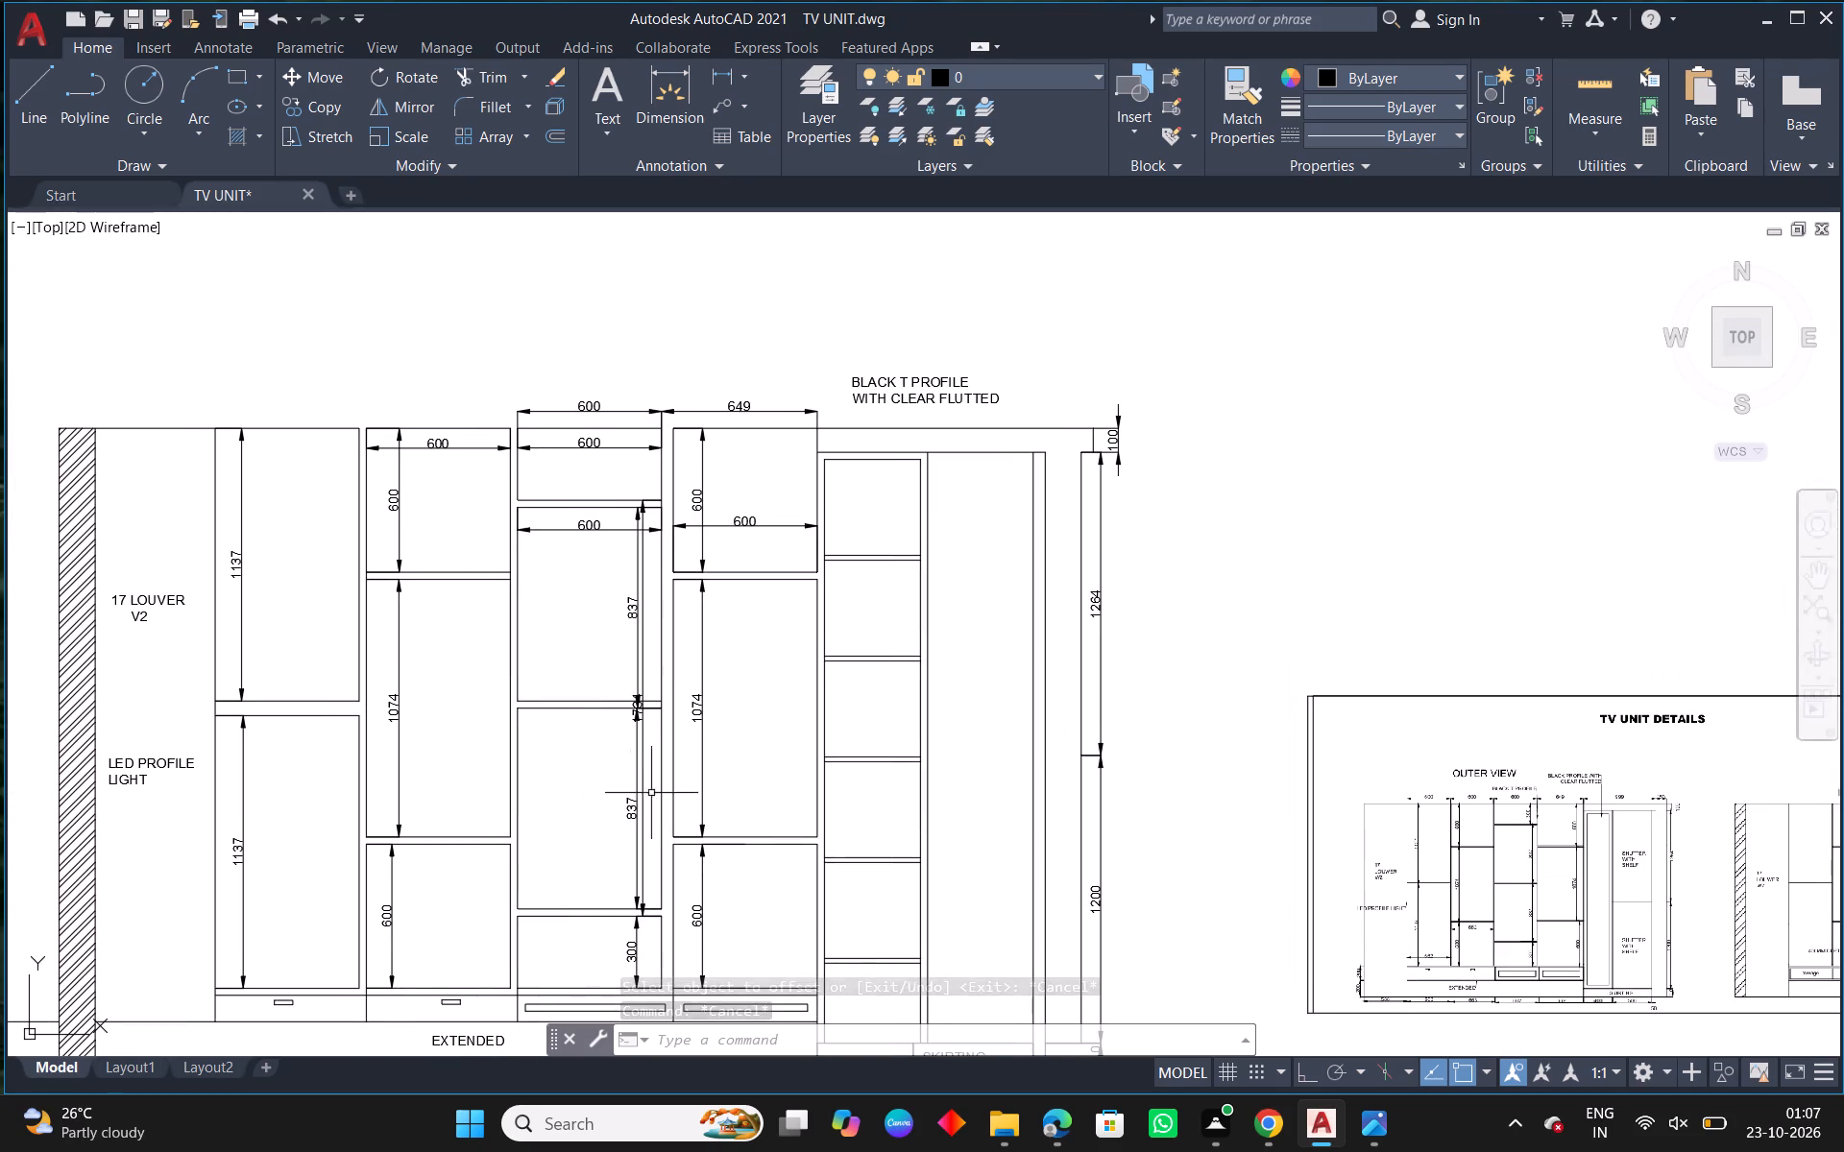
key(Escape)
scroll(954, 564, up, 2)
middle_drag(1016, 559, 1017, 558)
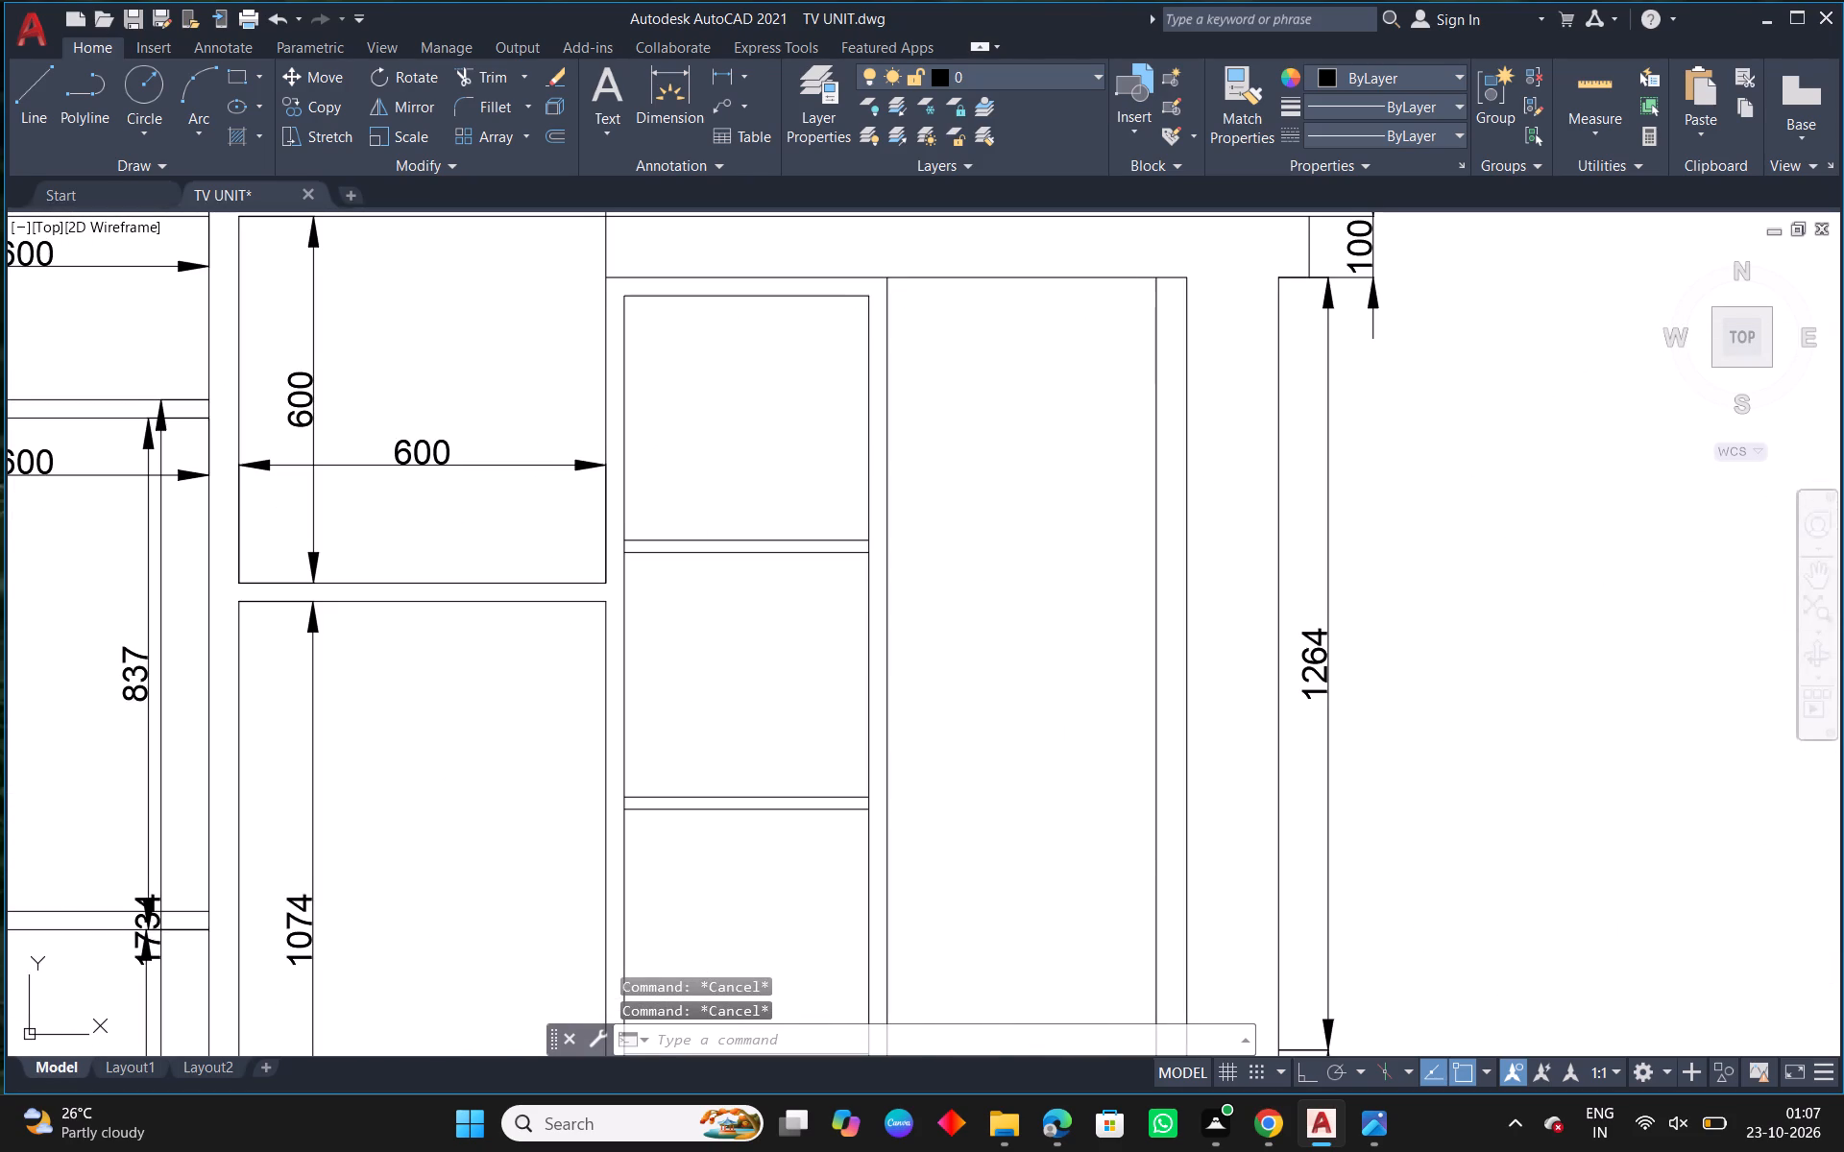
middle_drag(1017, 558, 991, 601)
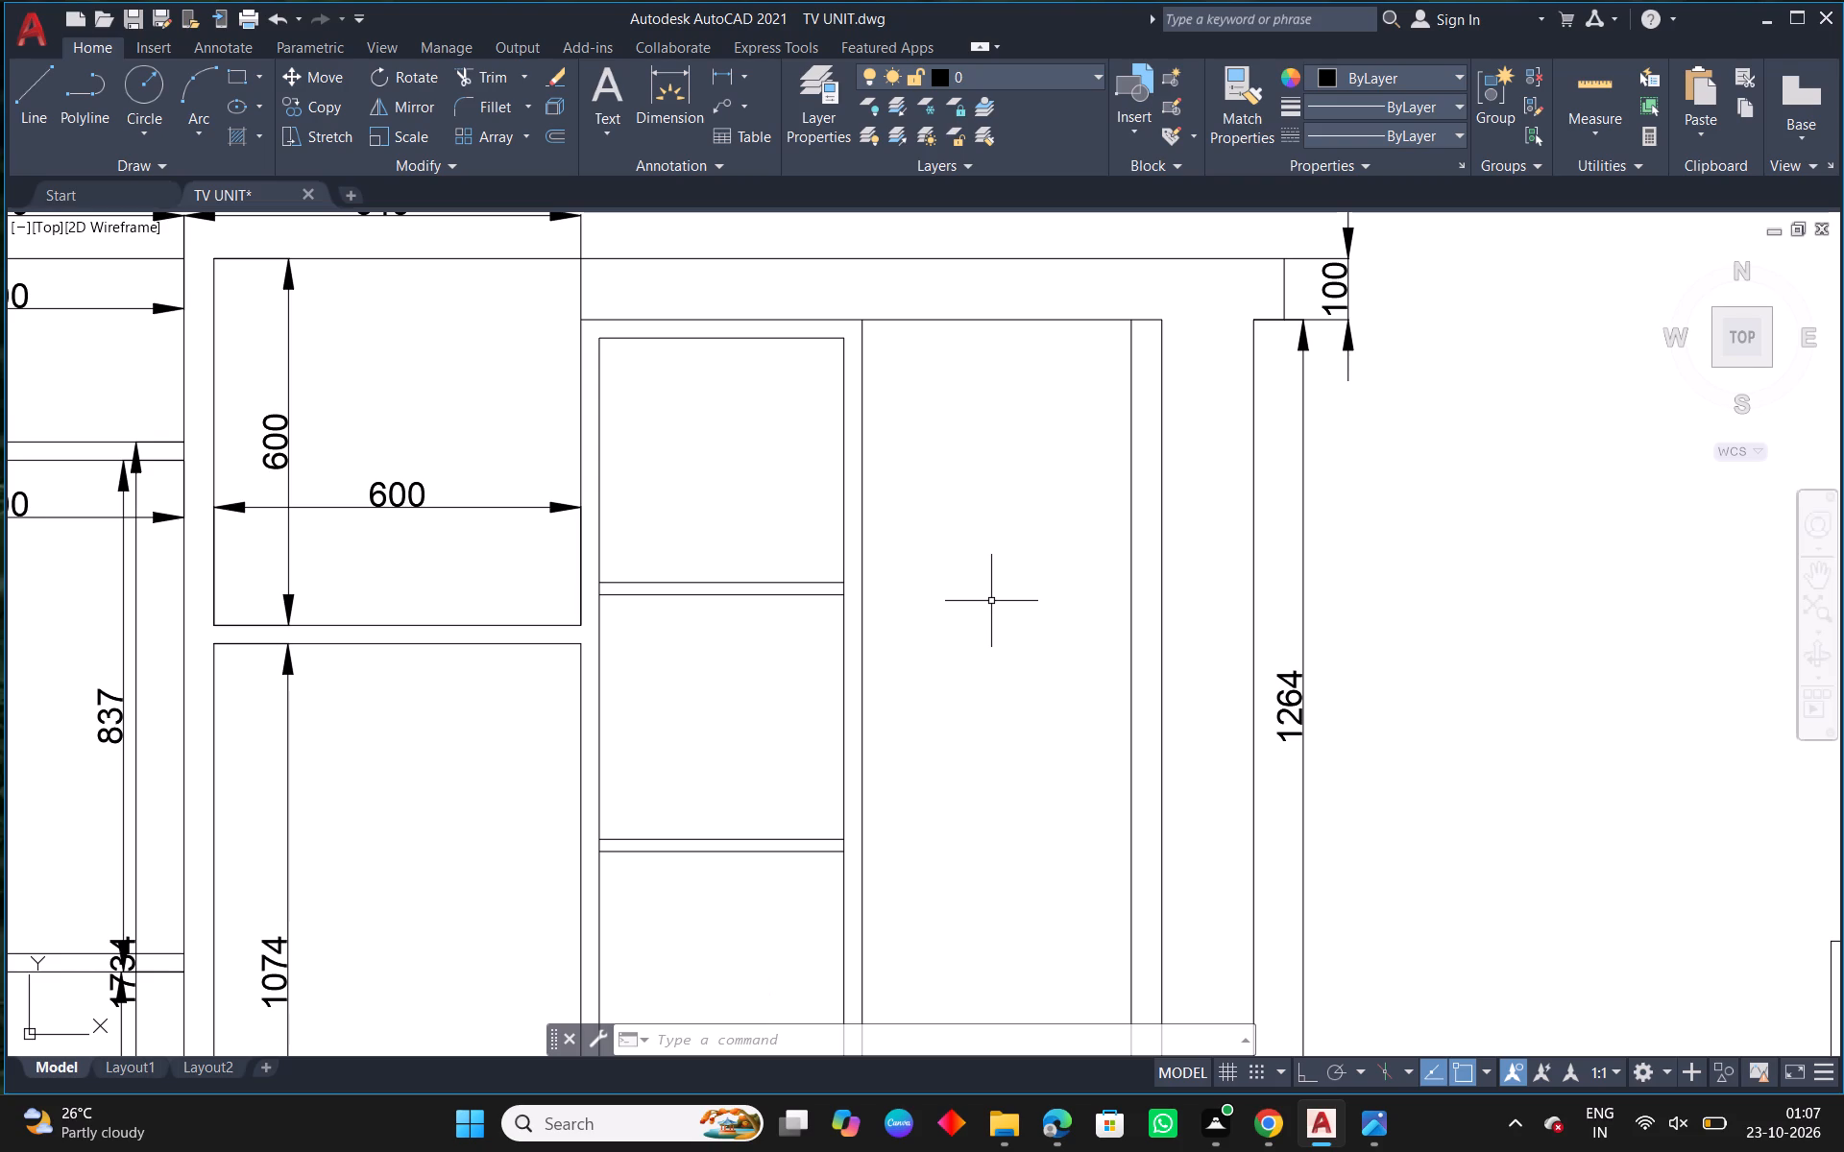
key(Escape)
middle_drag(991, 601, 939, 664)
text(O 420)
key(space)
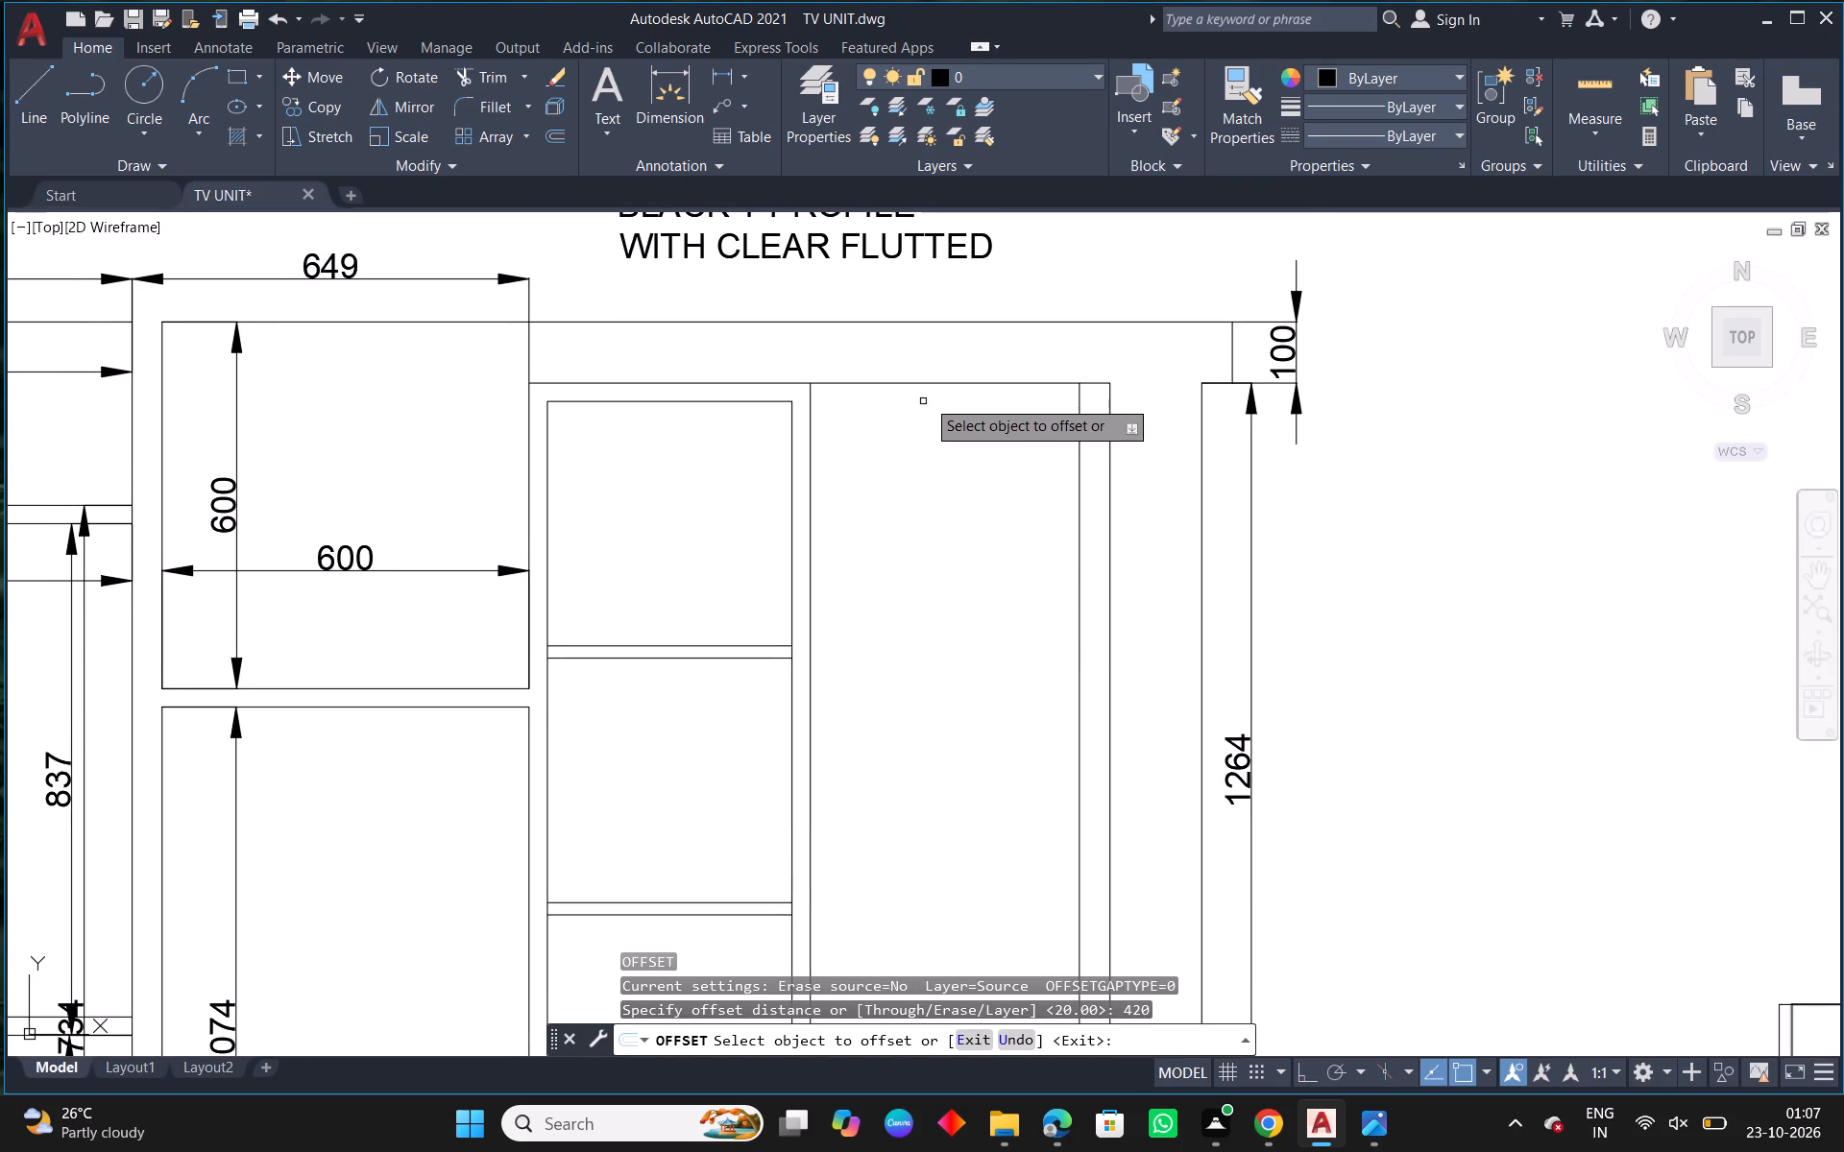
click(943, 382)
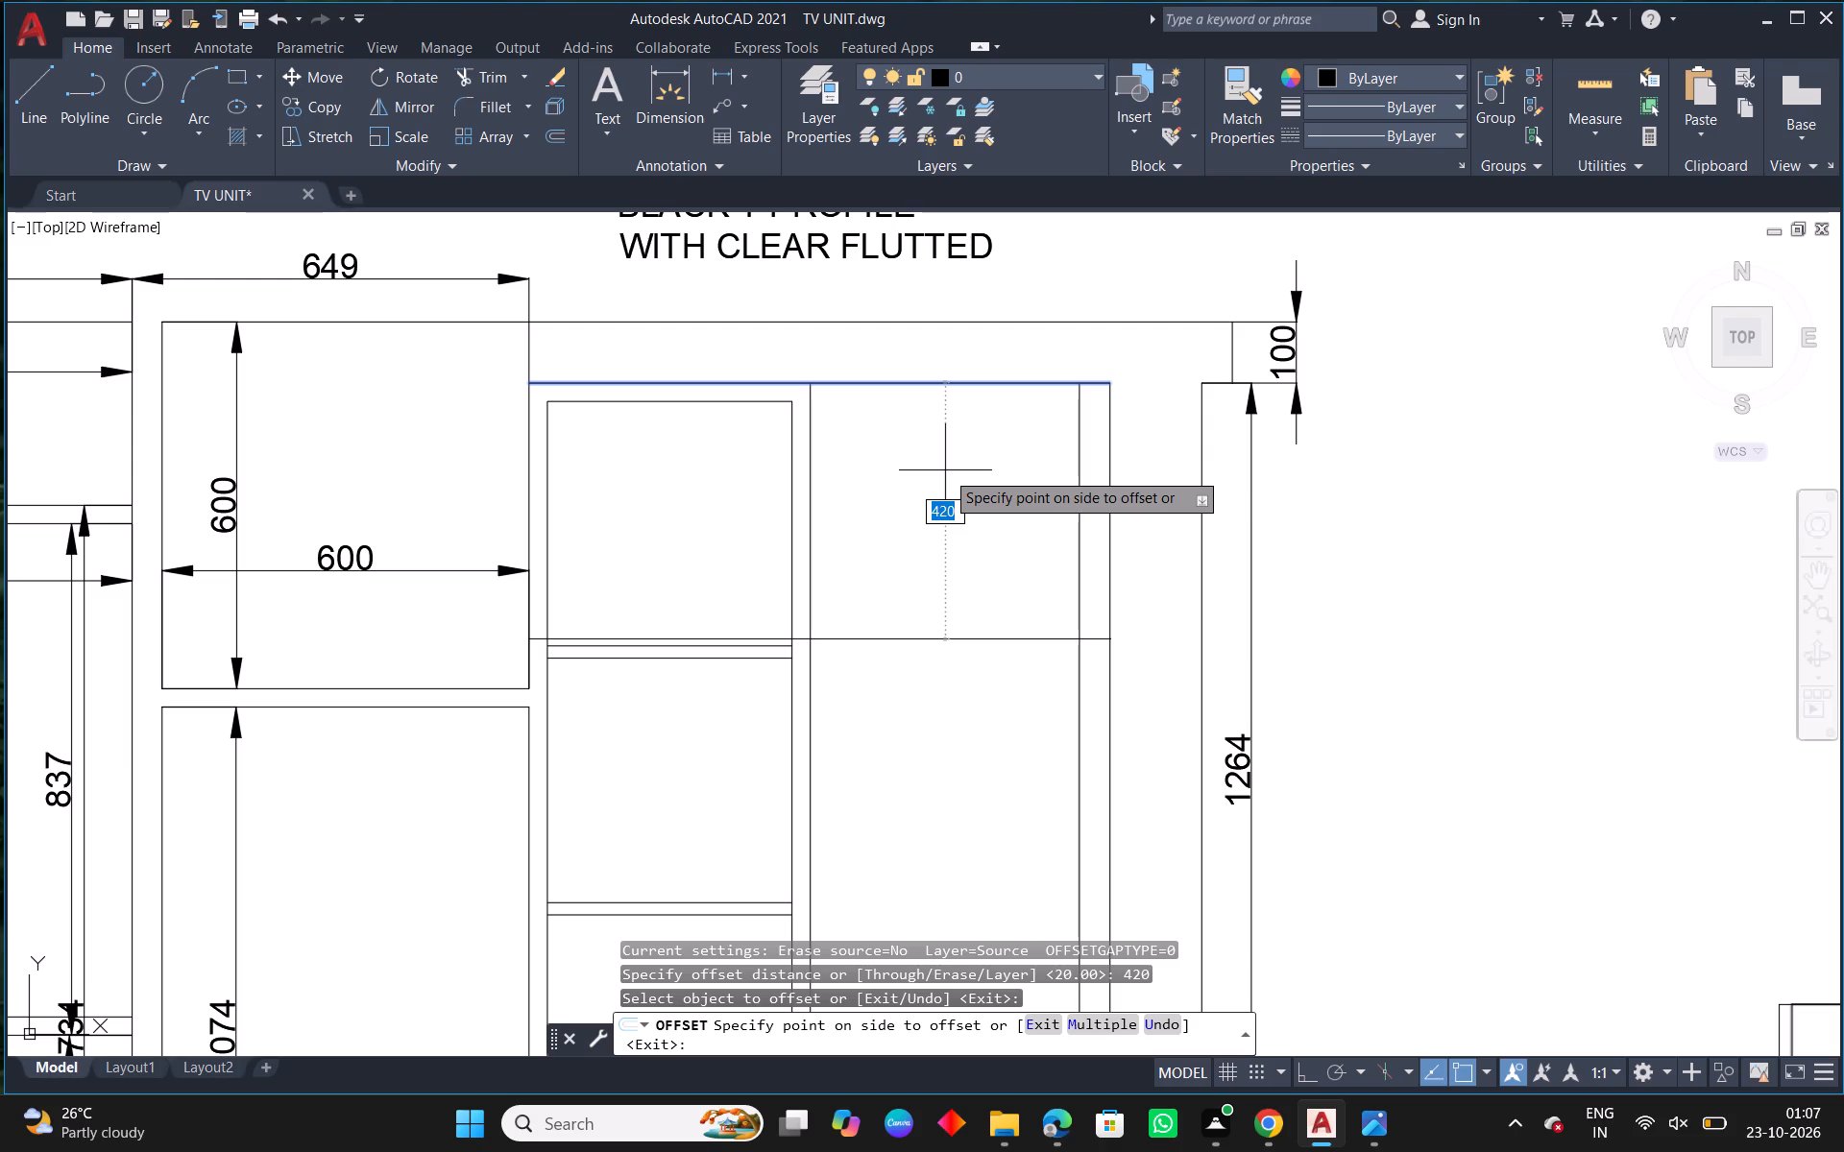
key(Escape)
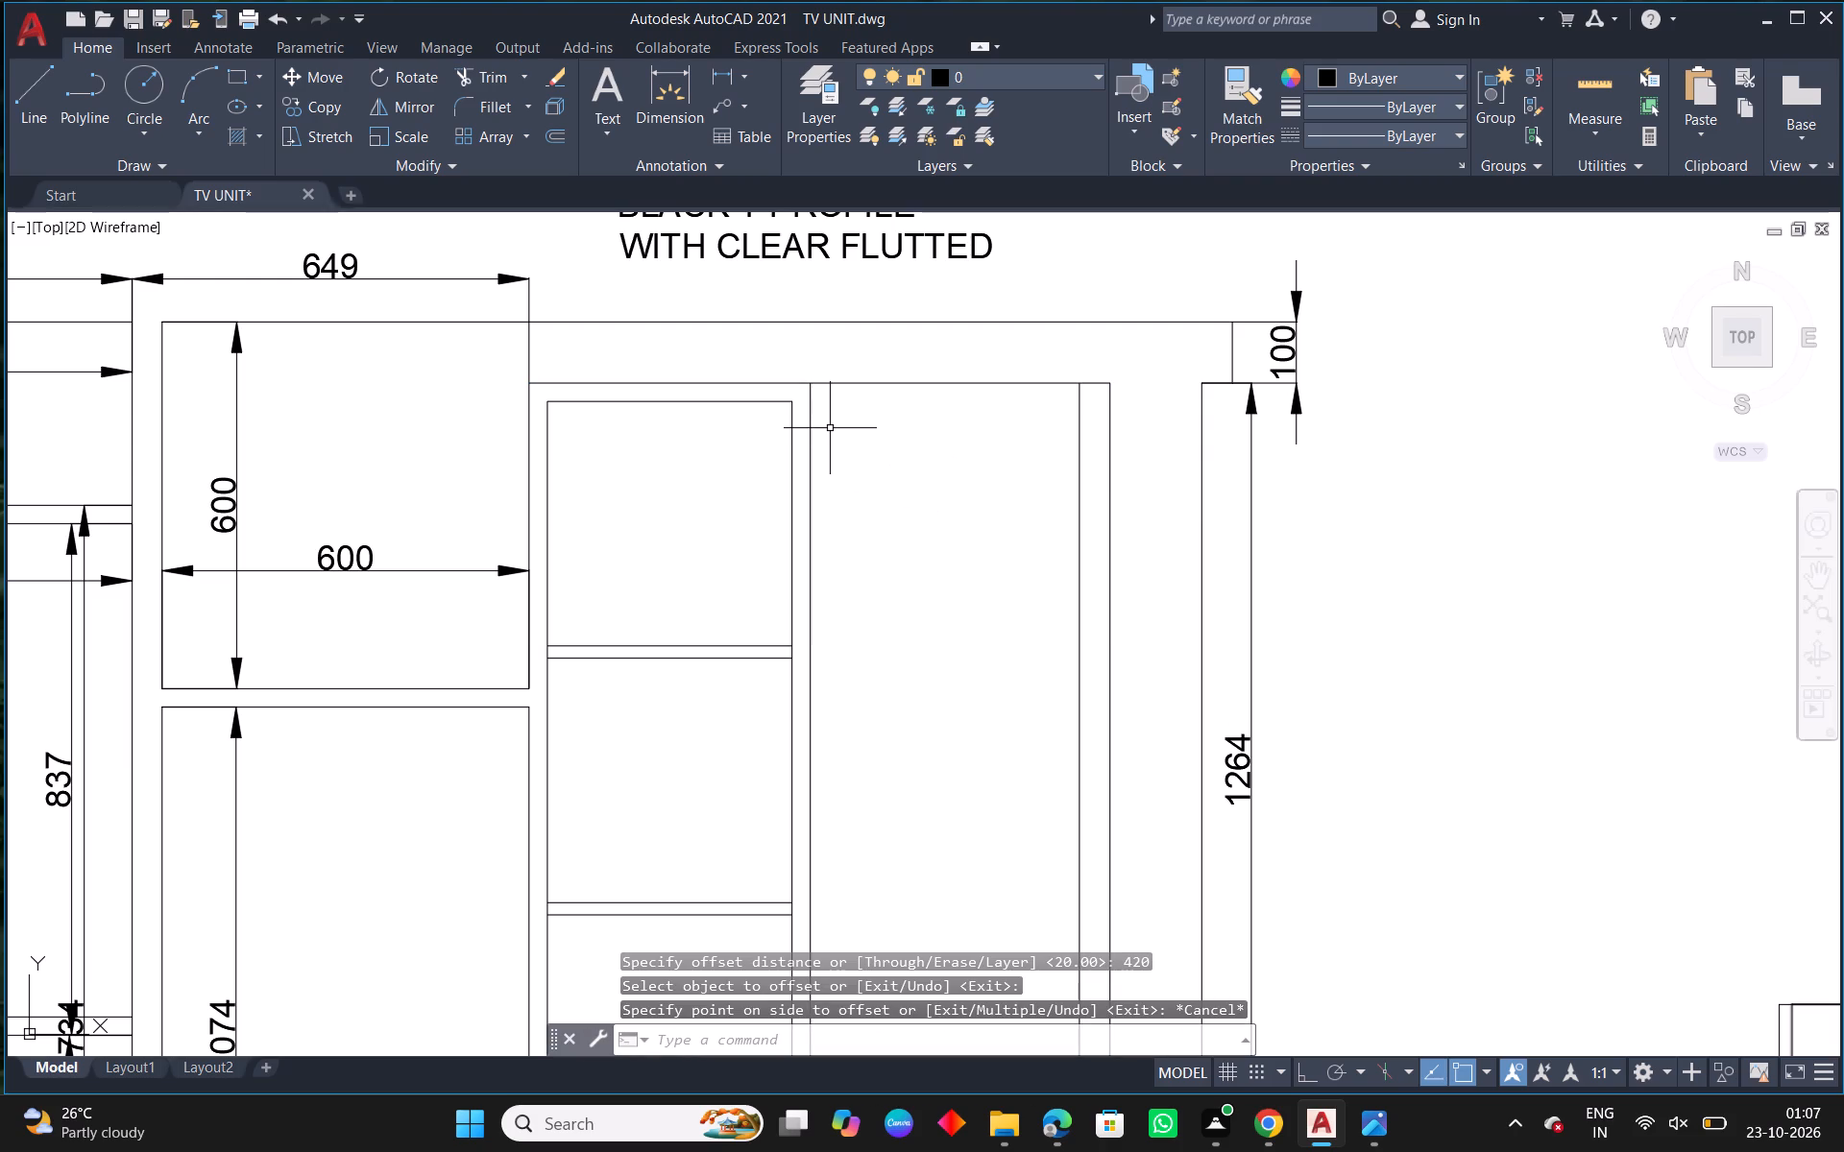
Draw a horizontal line from the left column's top inner corner across the tall cabinet's right column to its inner side line.
text(L)
key(space)
click(793, 404)
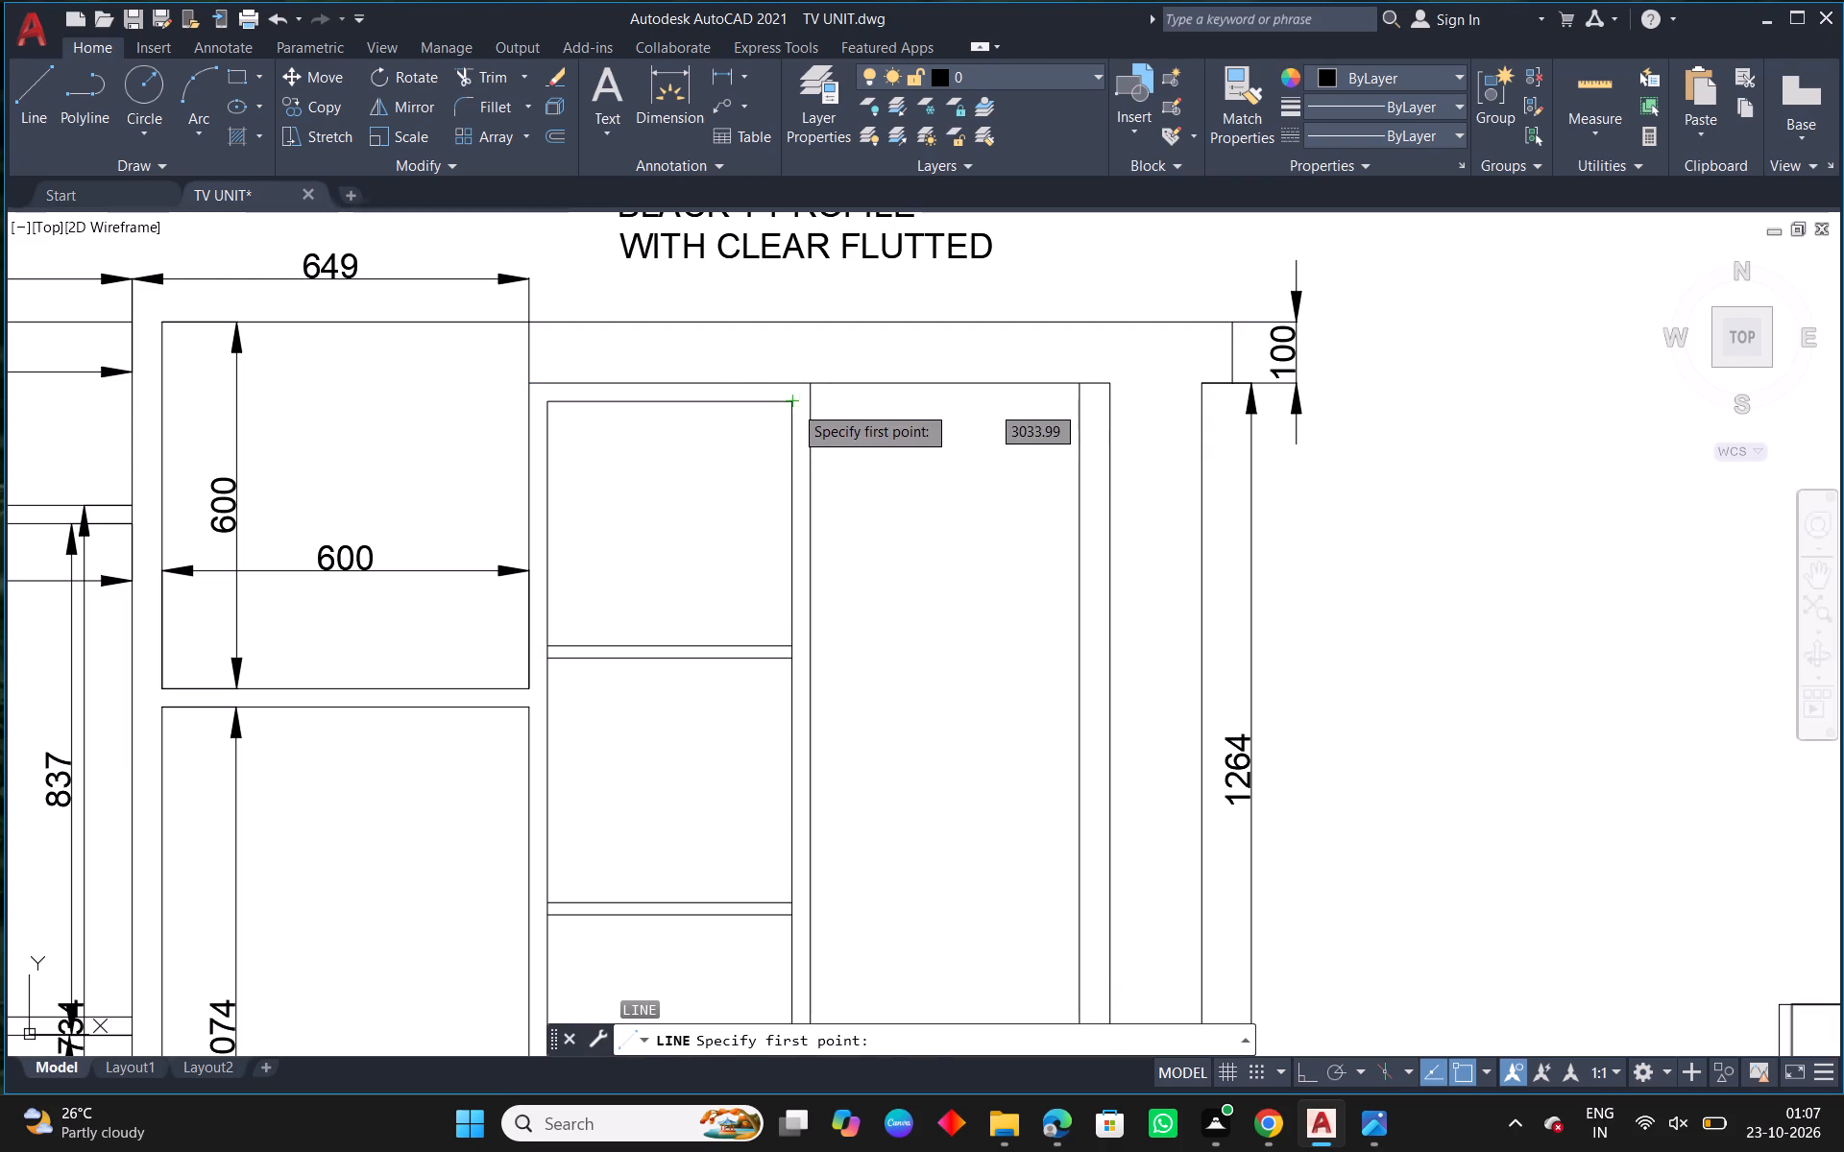
click(1084, 401)
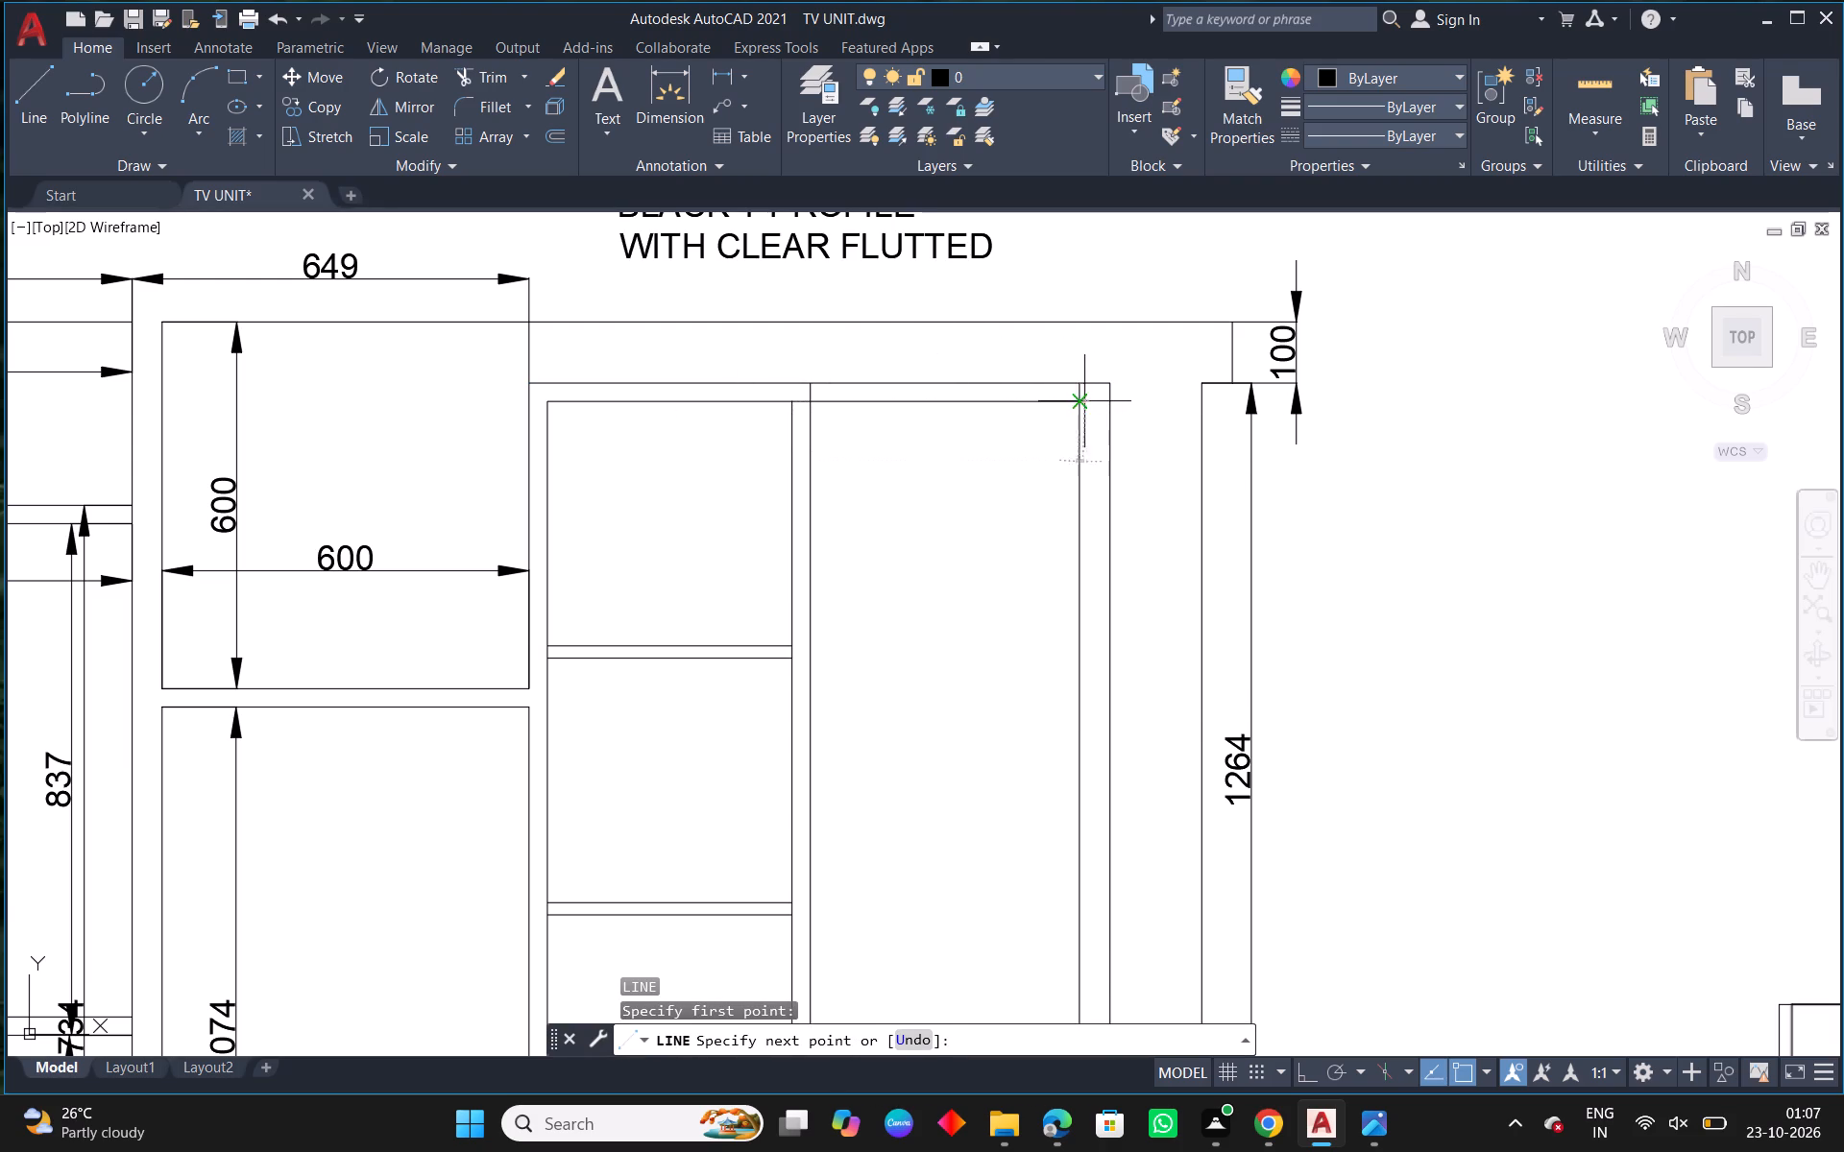
key(Escape)
Examine the right column's shelf spacing in the reference sheet's inner view and return to the tall cabinet's top.
scroll(934, 479, down, 2)
middle_drag(1155, 539, 324, 277)
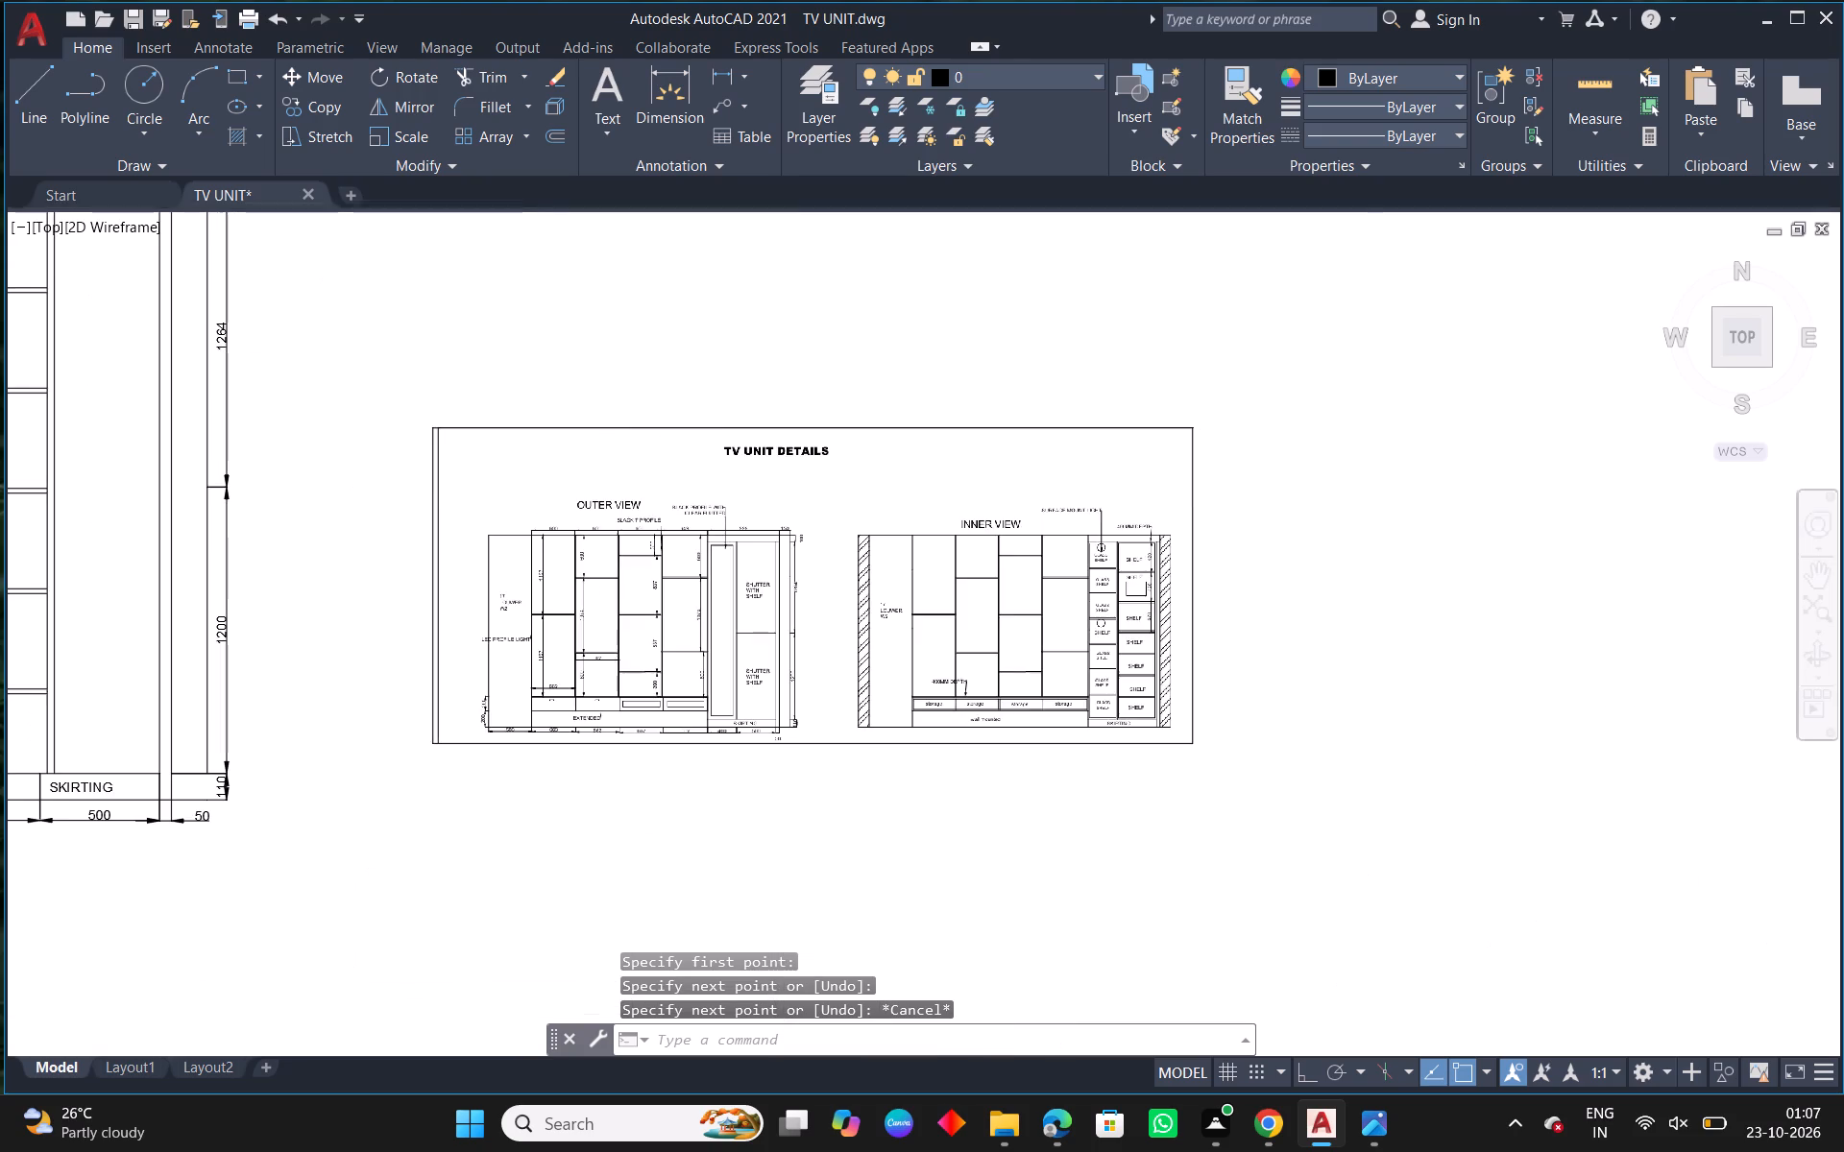
scroll(1042, 564, up, 3)
scroll(1259, 537, up, 1)
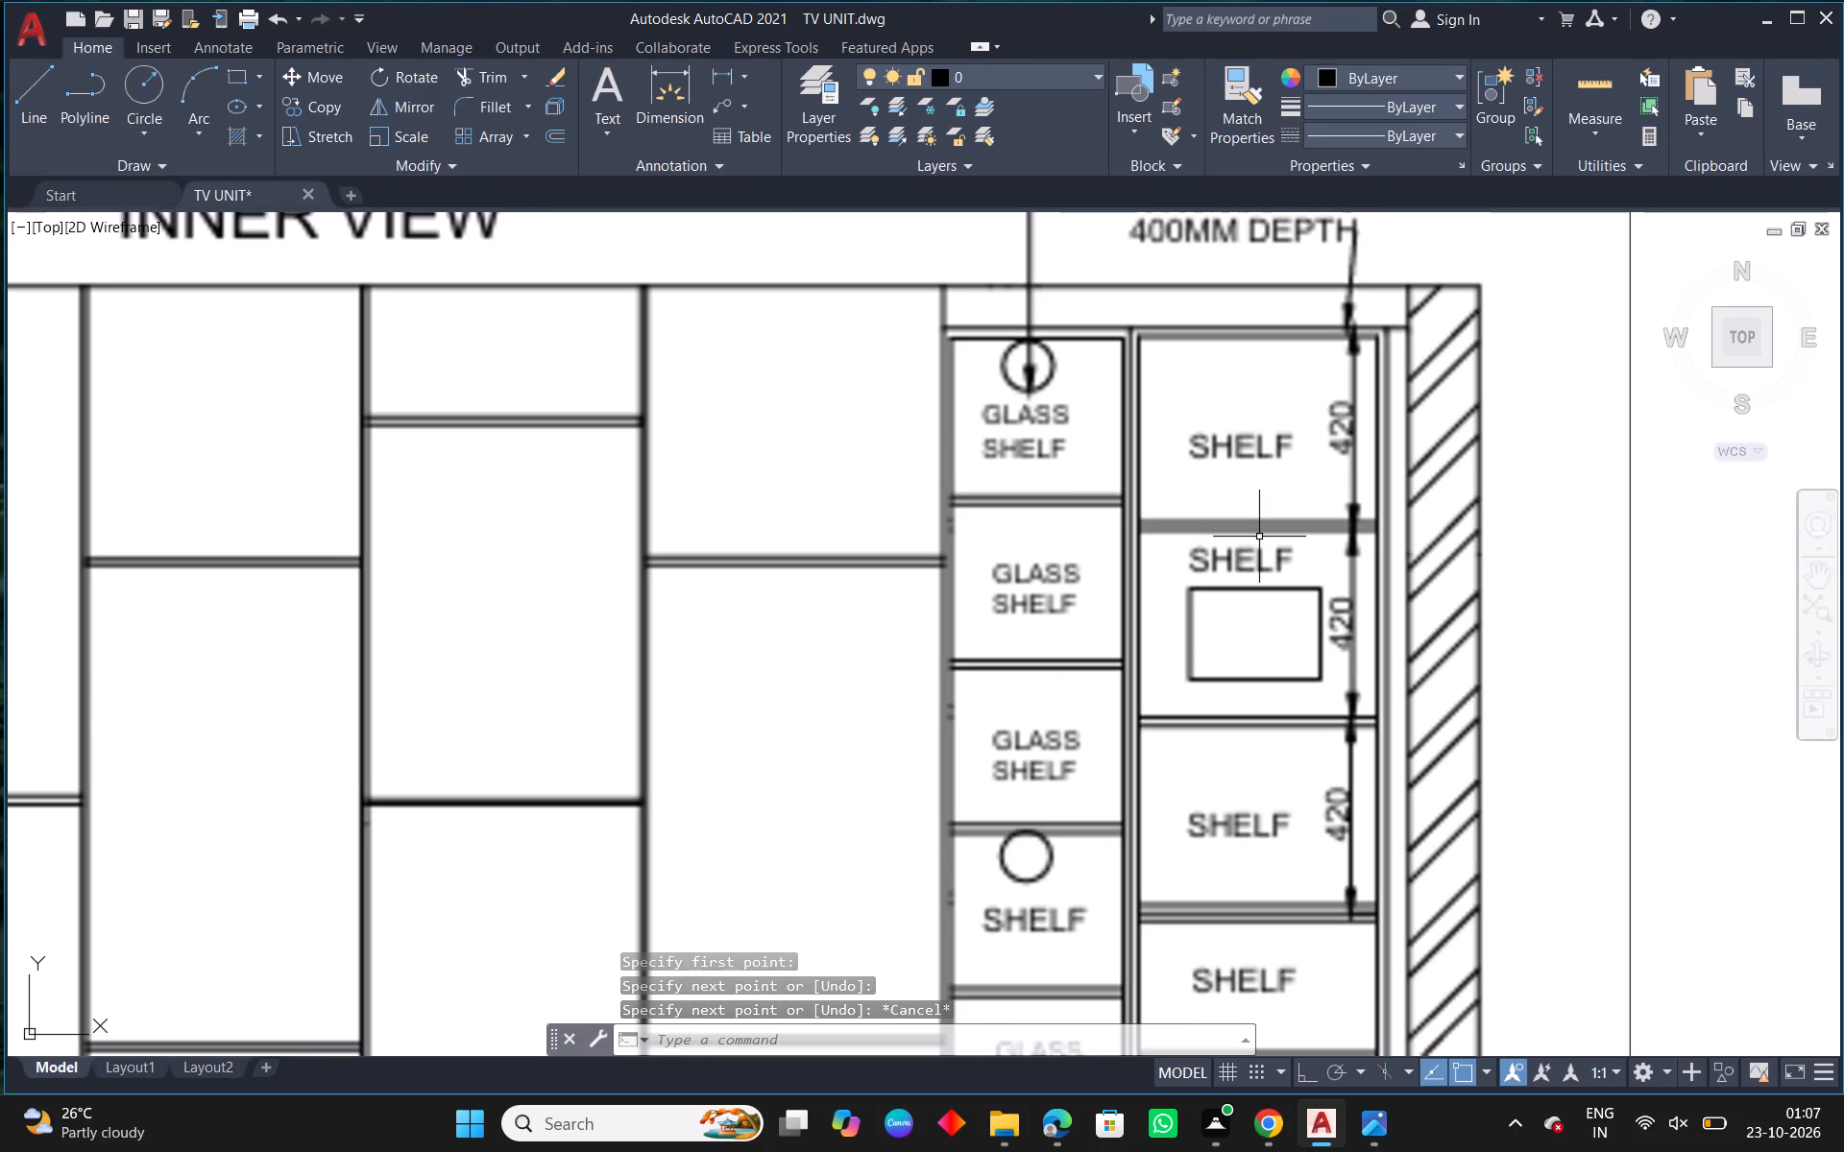
key(Escape)
scroll(1044, 589, down, 3)
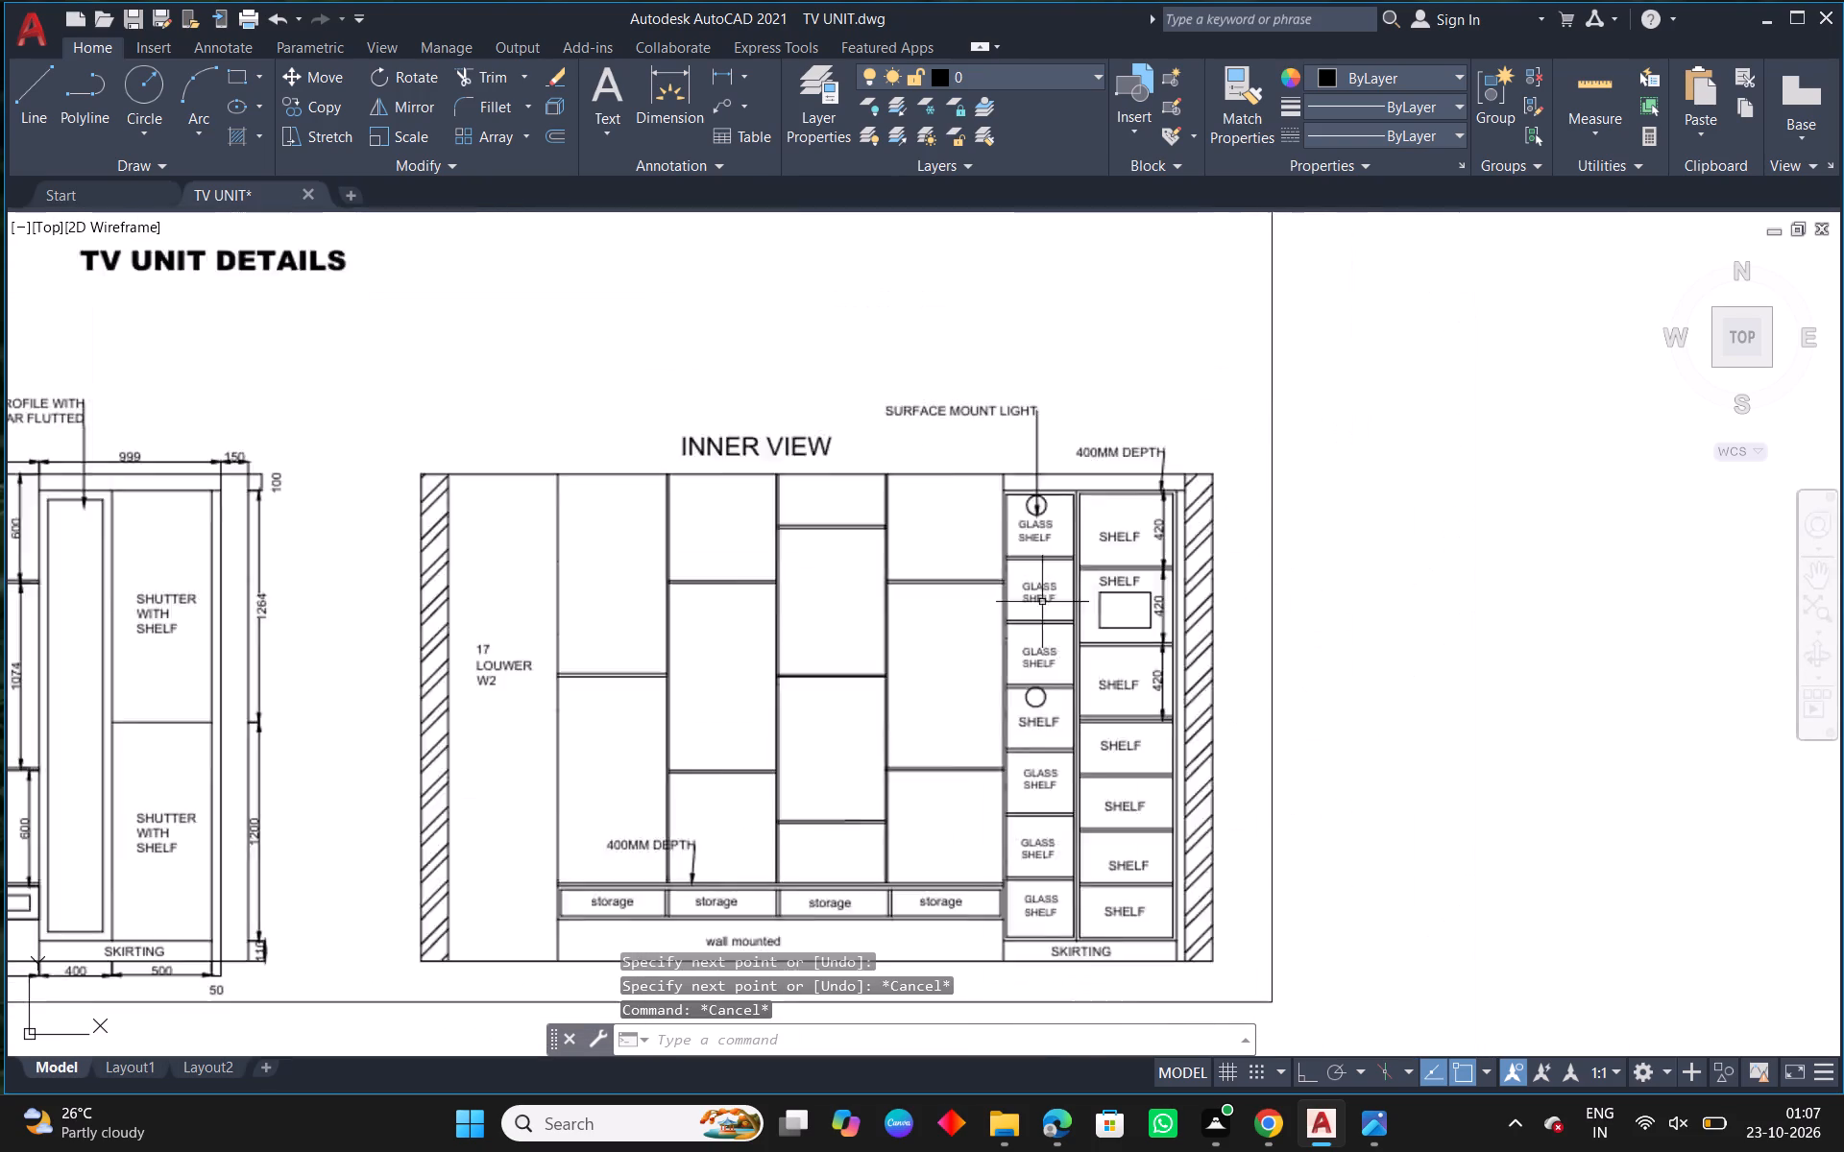
middle_drag(654, 604, 1042, 666)
scroll(813, 612, up, 2)
middle_drag(672, 629, 1273, 571)
middle_drag(518, 547, 916, 580)
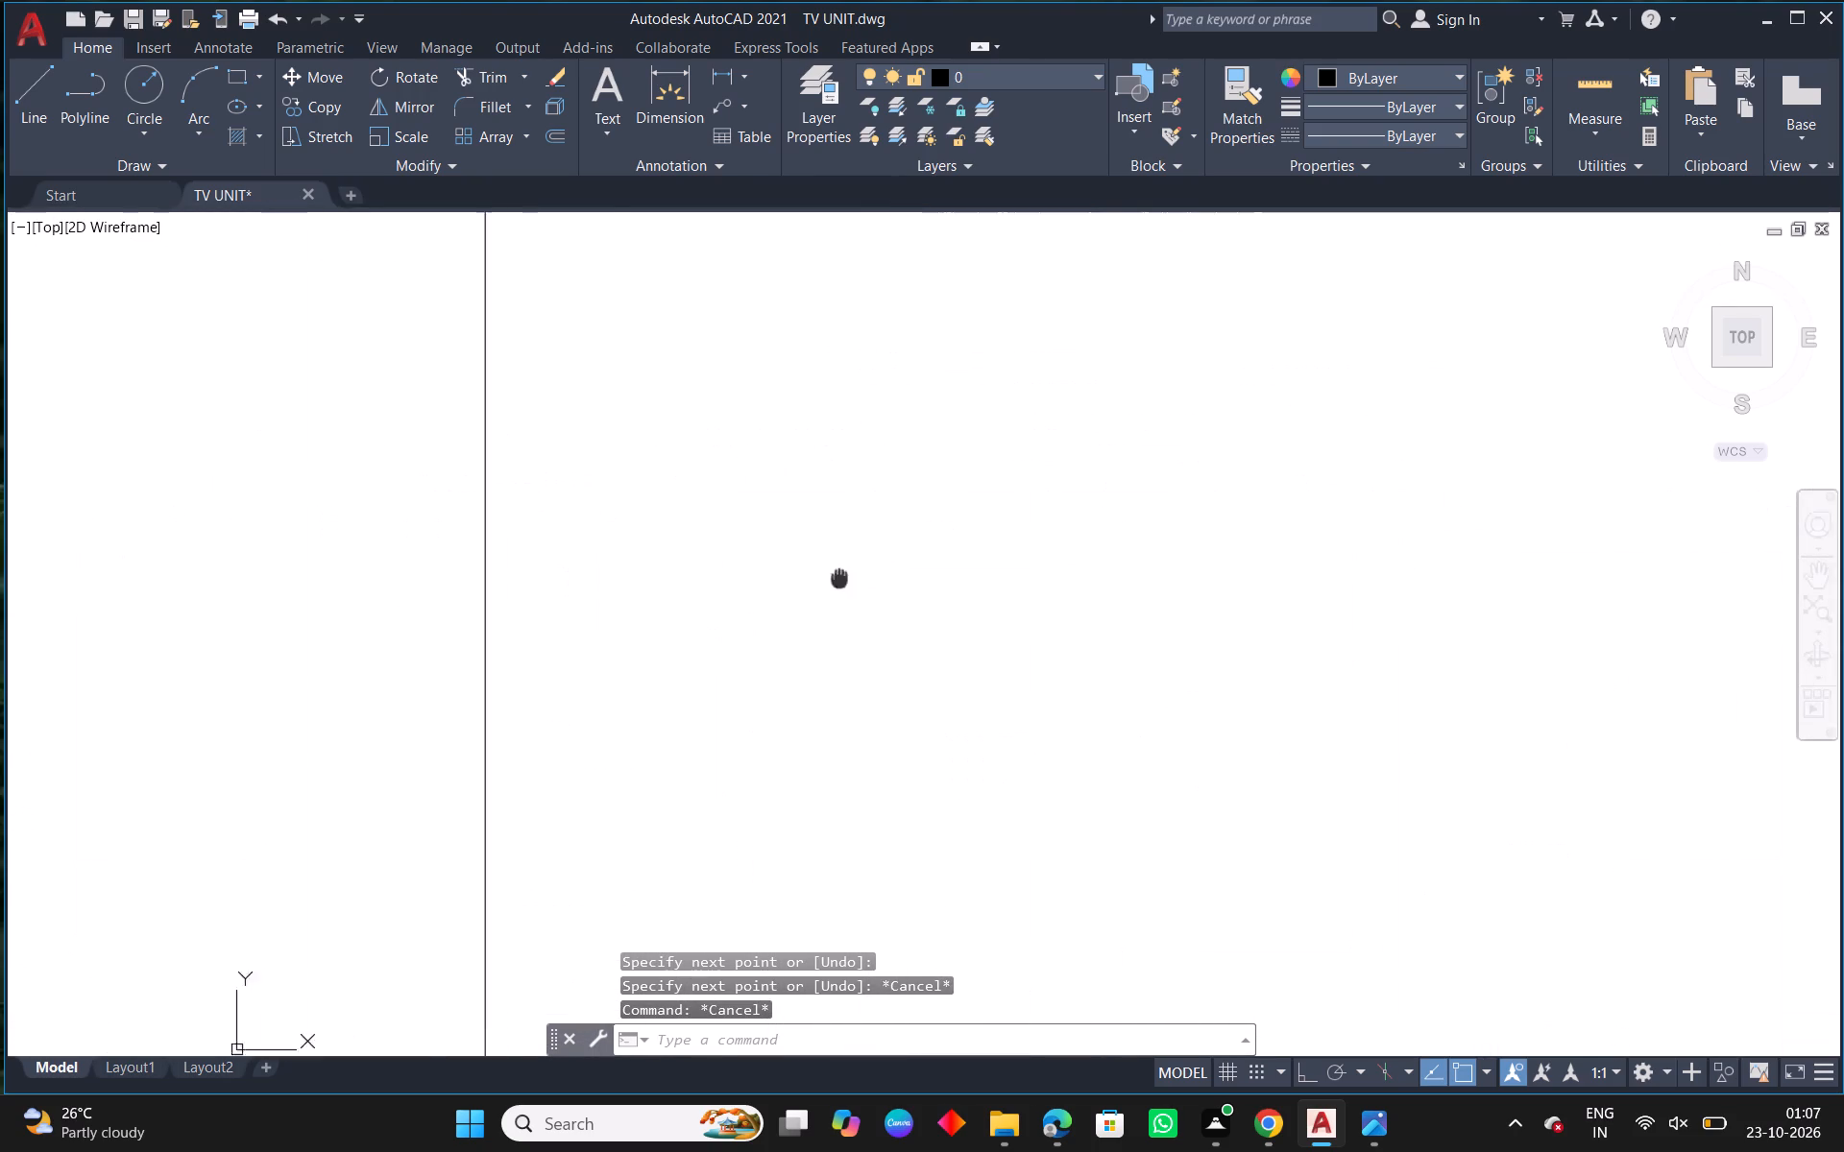
middle_drag(916, 580, 1071, 598)
scroll(733, 596, down, 3)
middle_drag(641, 632, 875, 650)
middle_drag(720, 382, 746, 552)
scroll(716, 457, up, 1)
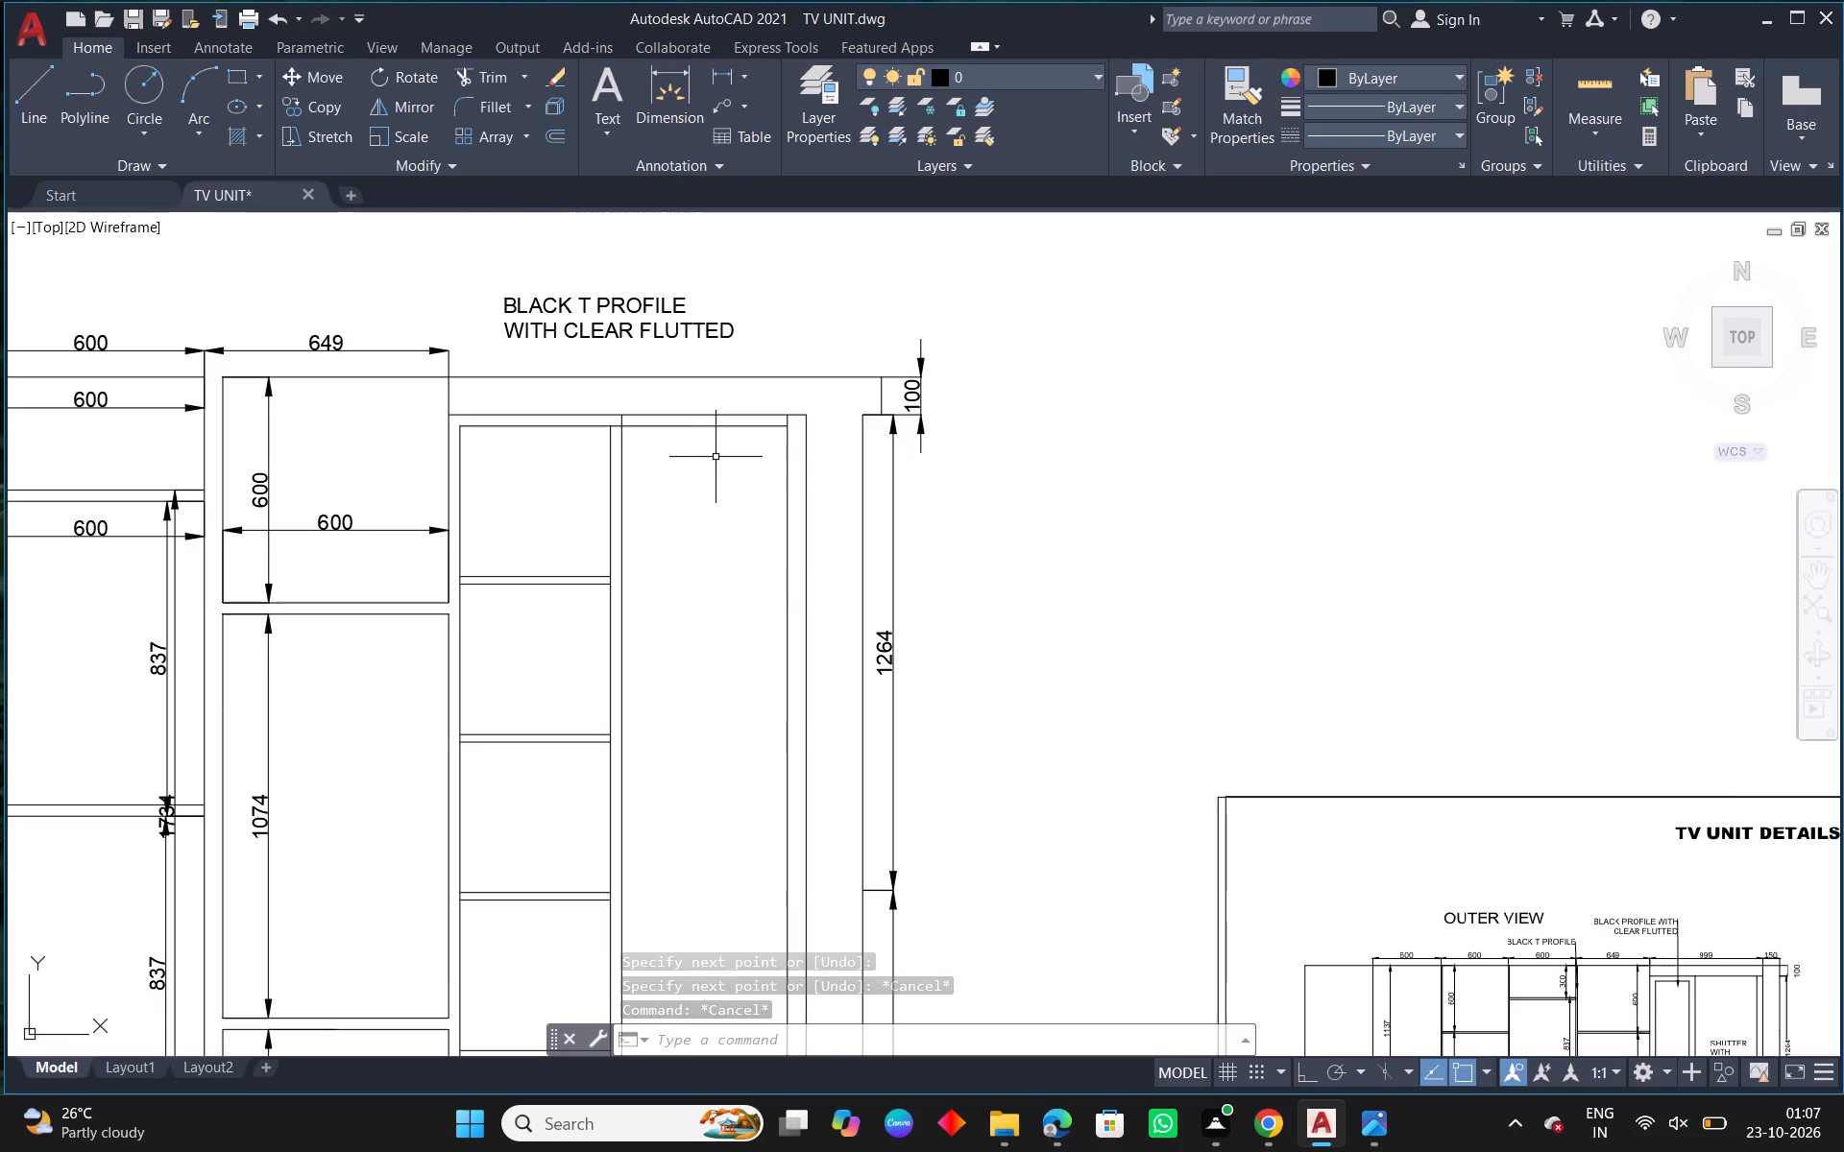
scroll(716, 457, up, 1)
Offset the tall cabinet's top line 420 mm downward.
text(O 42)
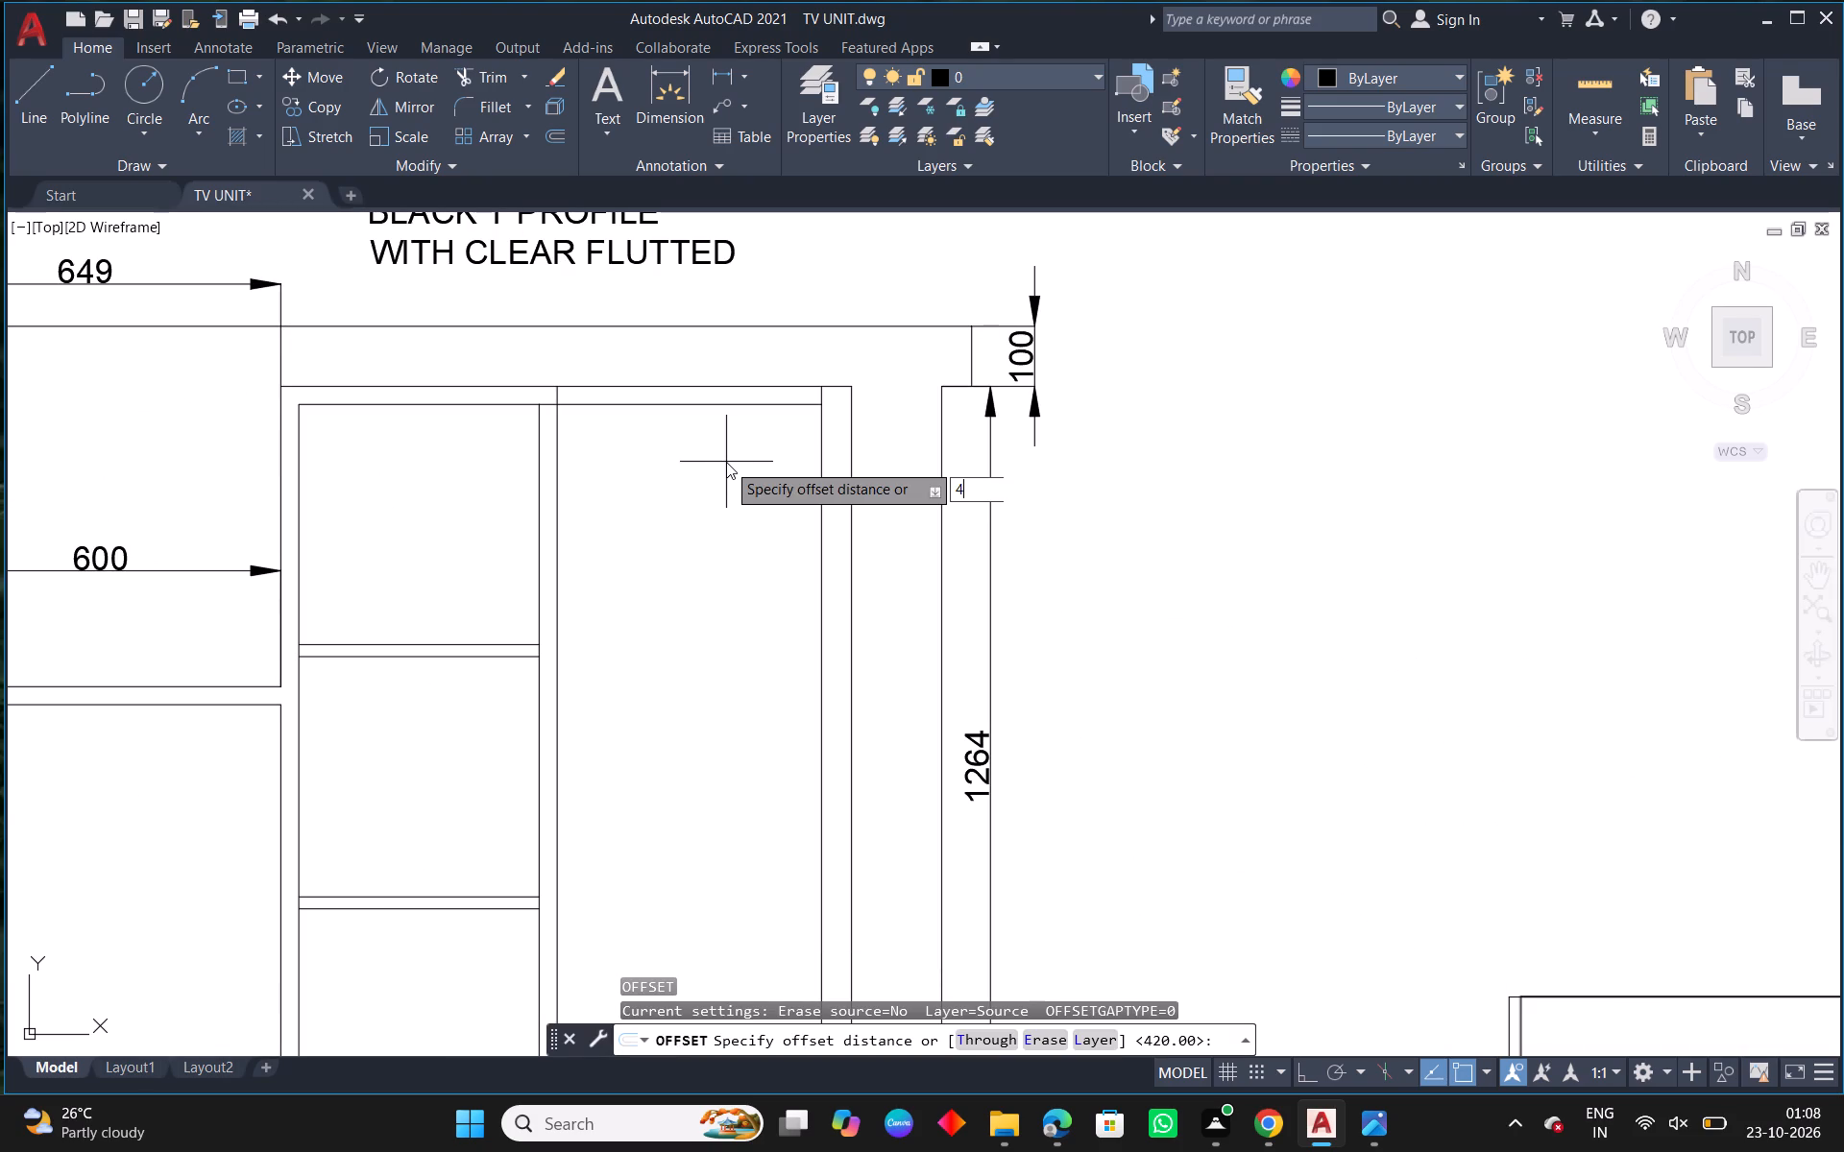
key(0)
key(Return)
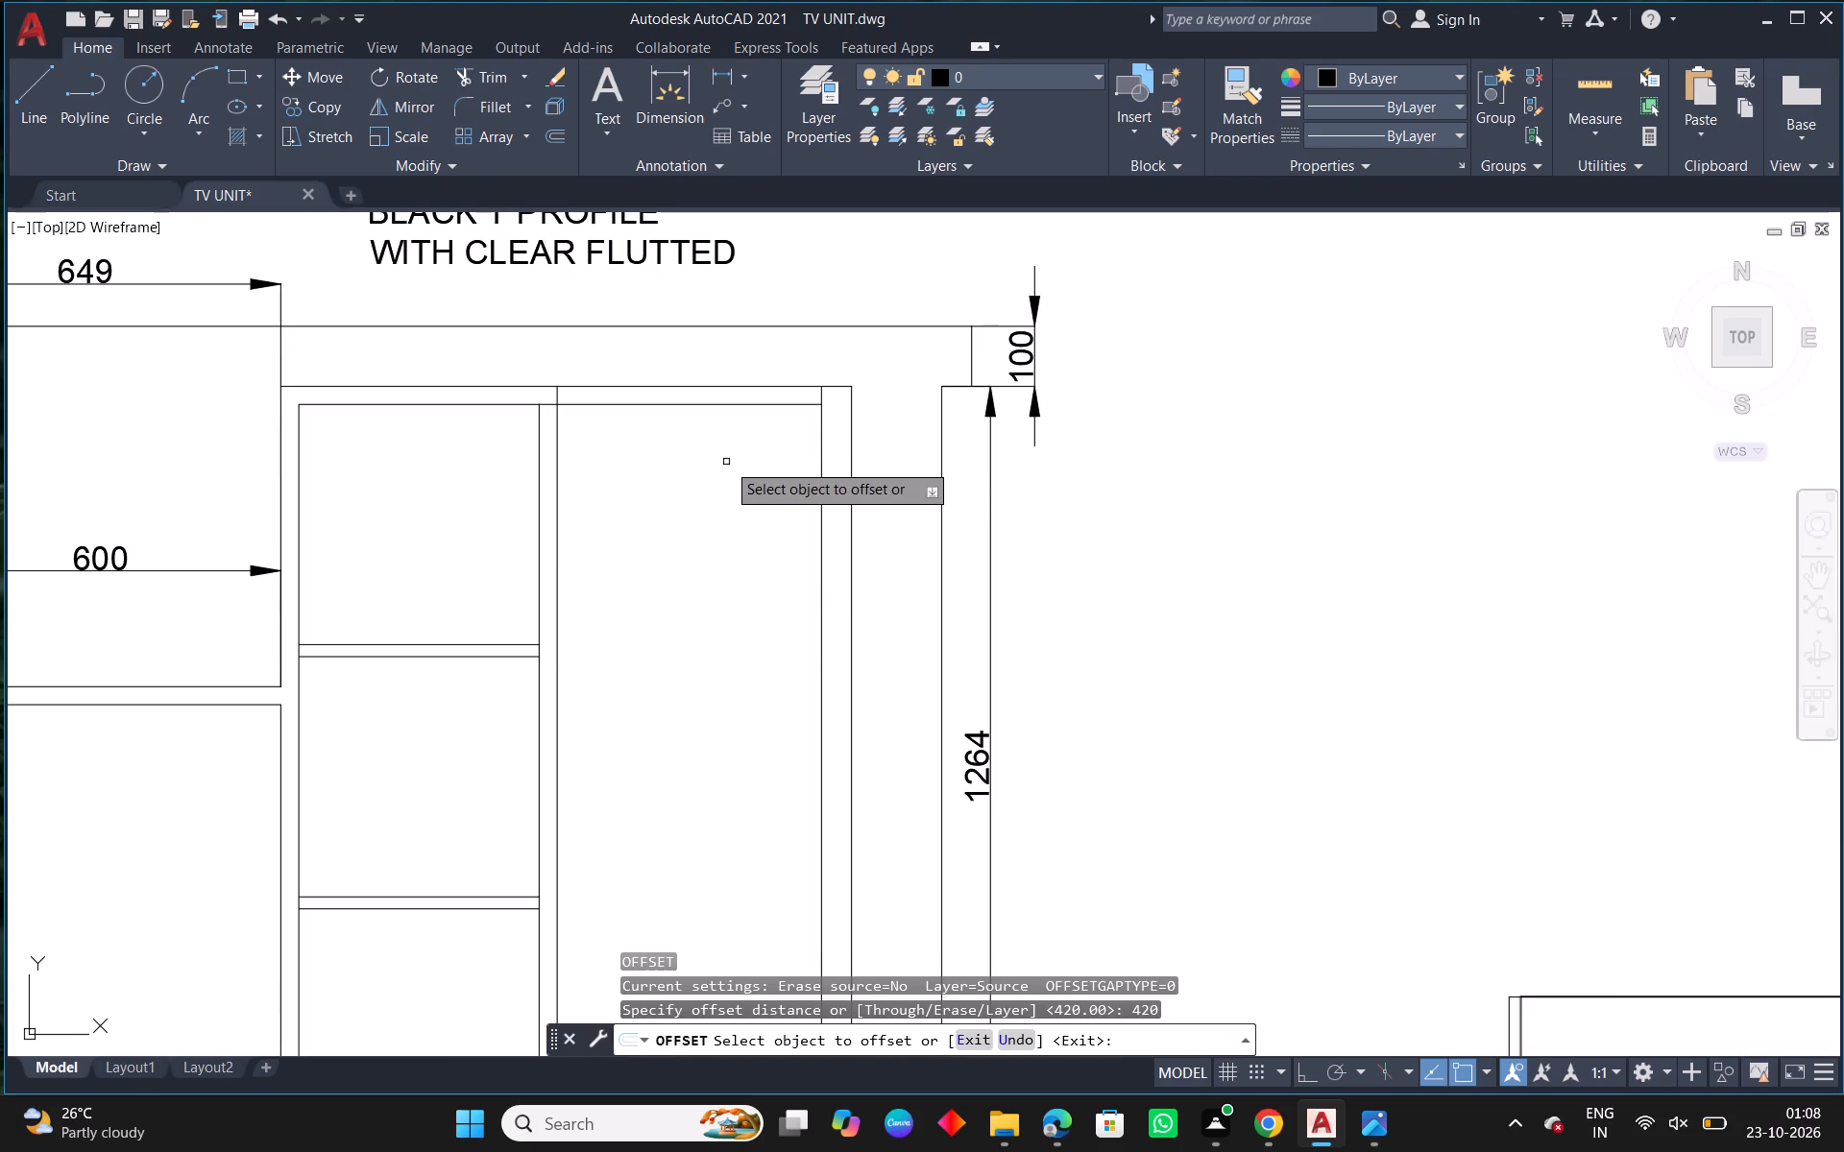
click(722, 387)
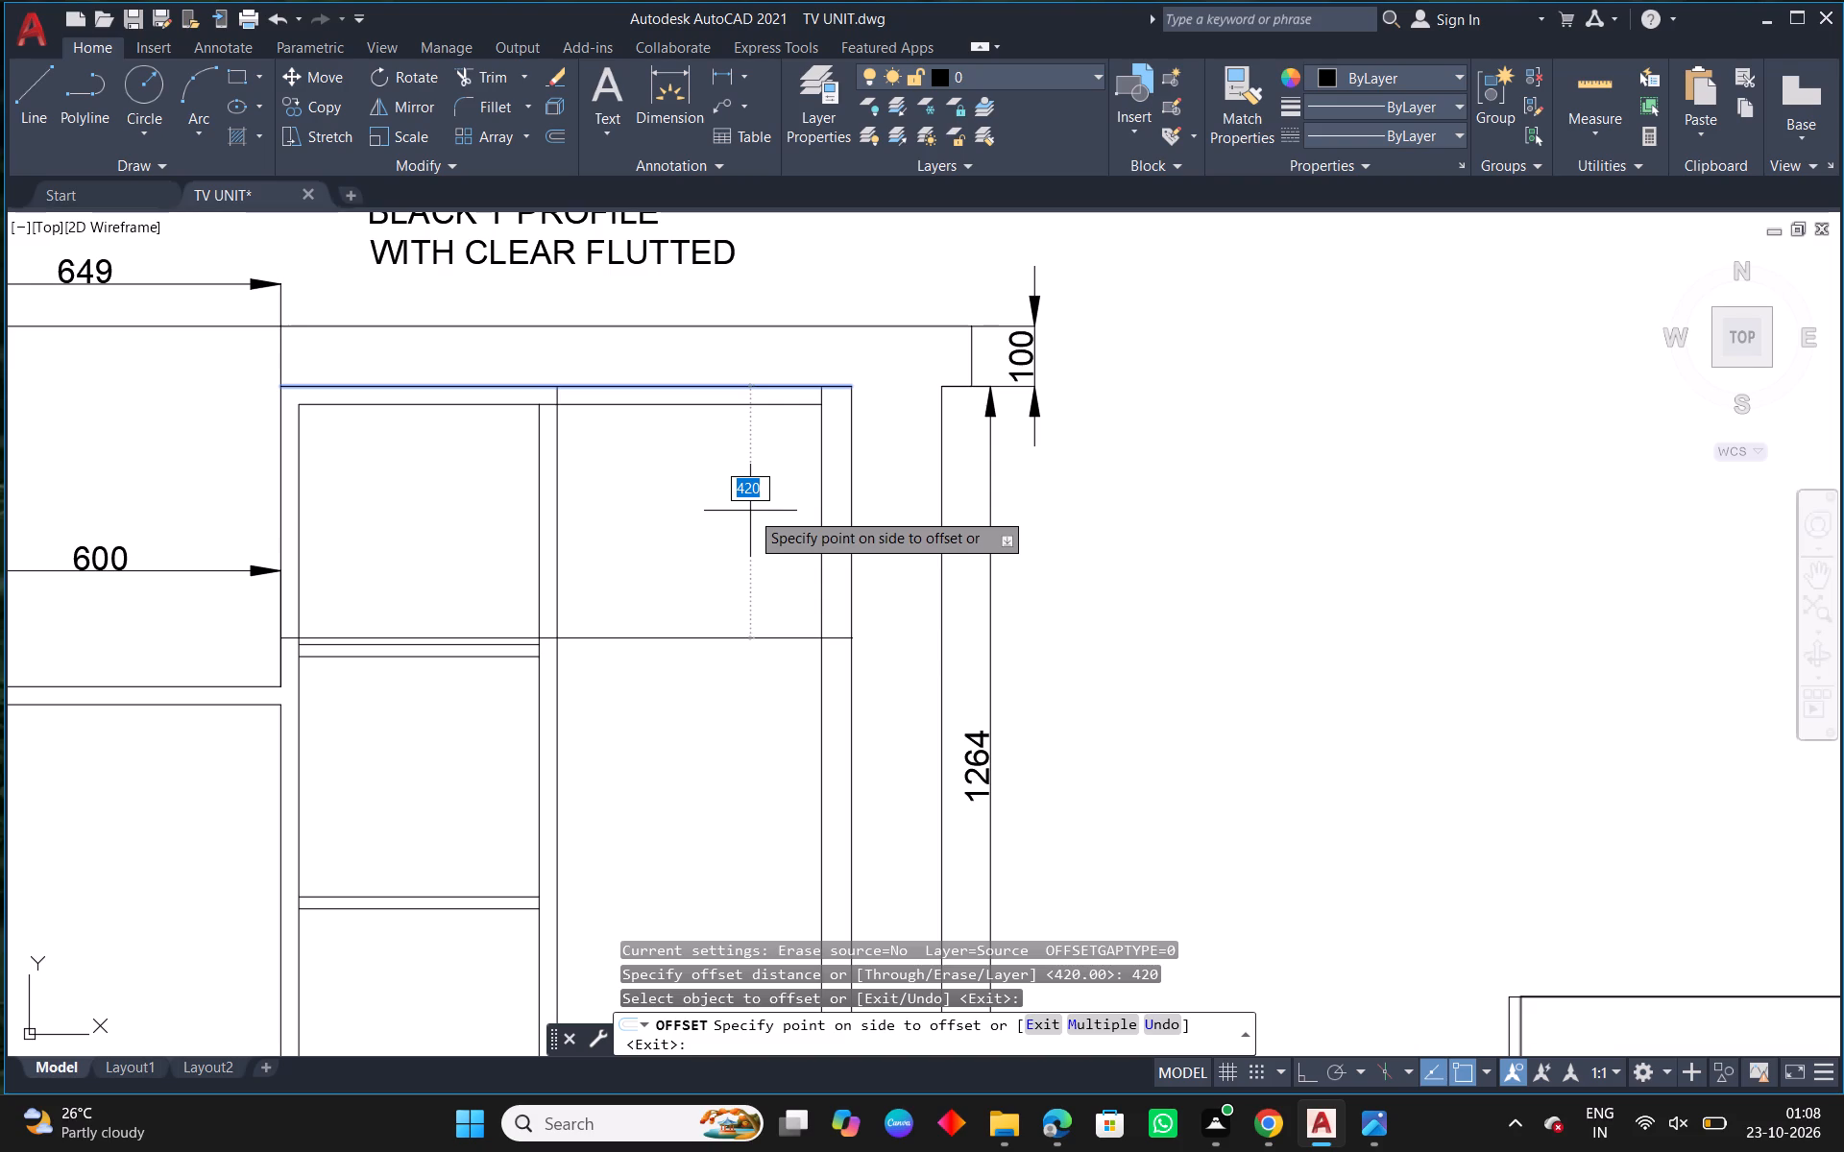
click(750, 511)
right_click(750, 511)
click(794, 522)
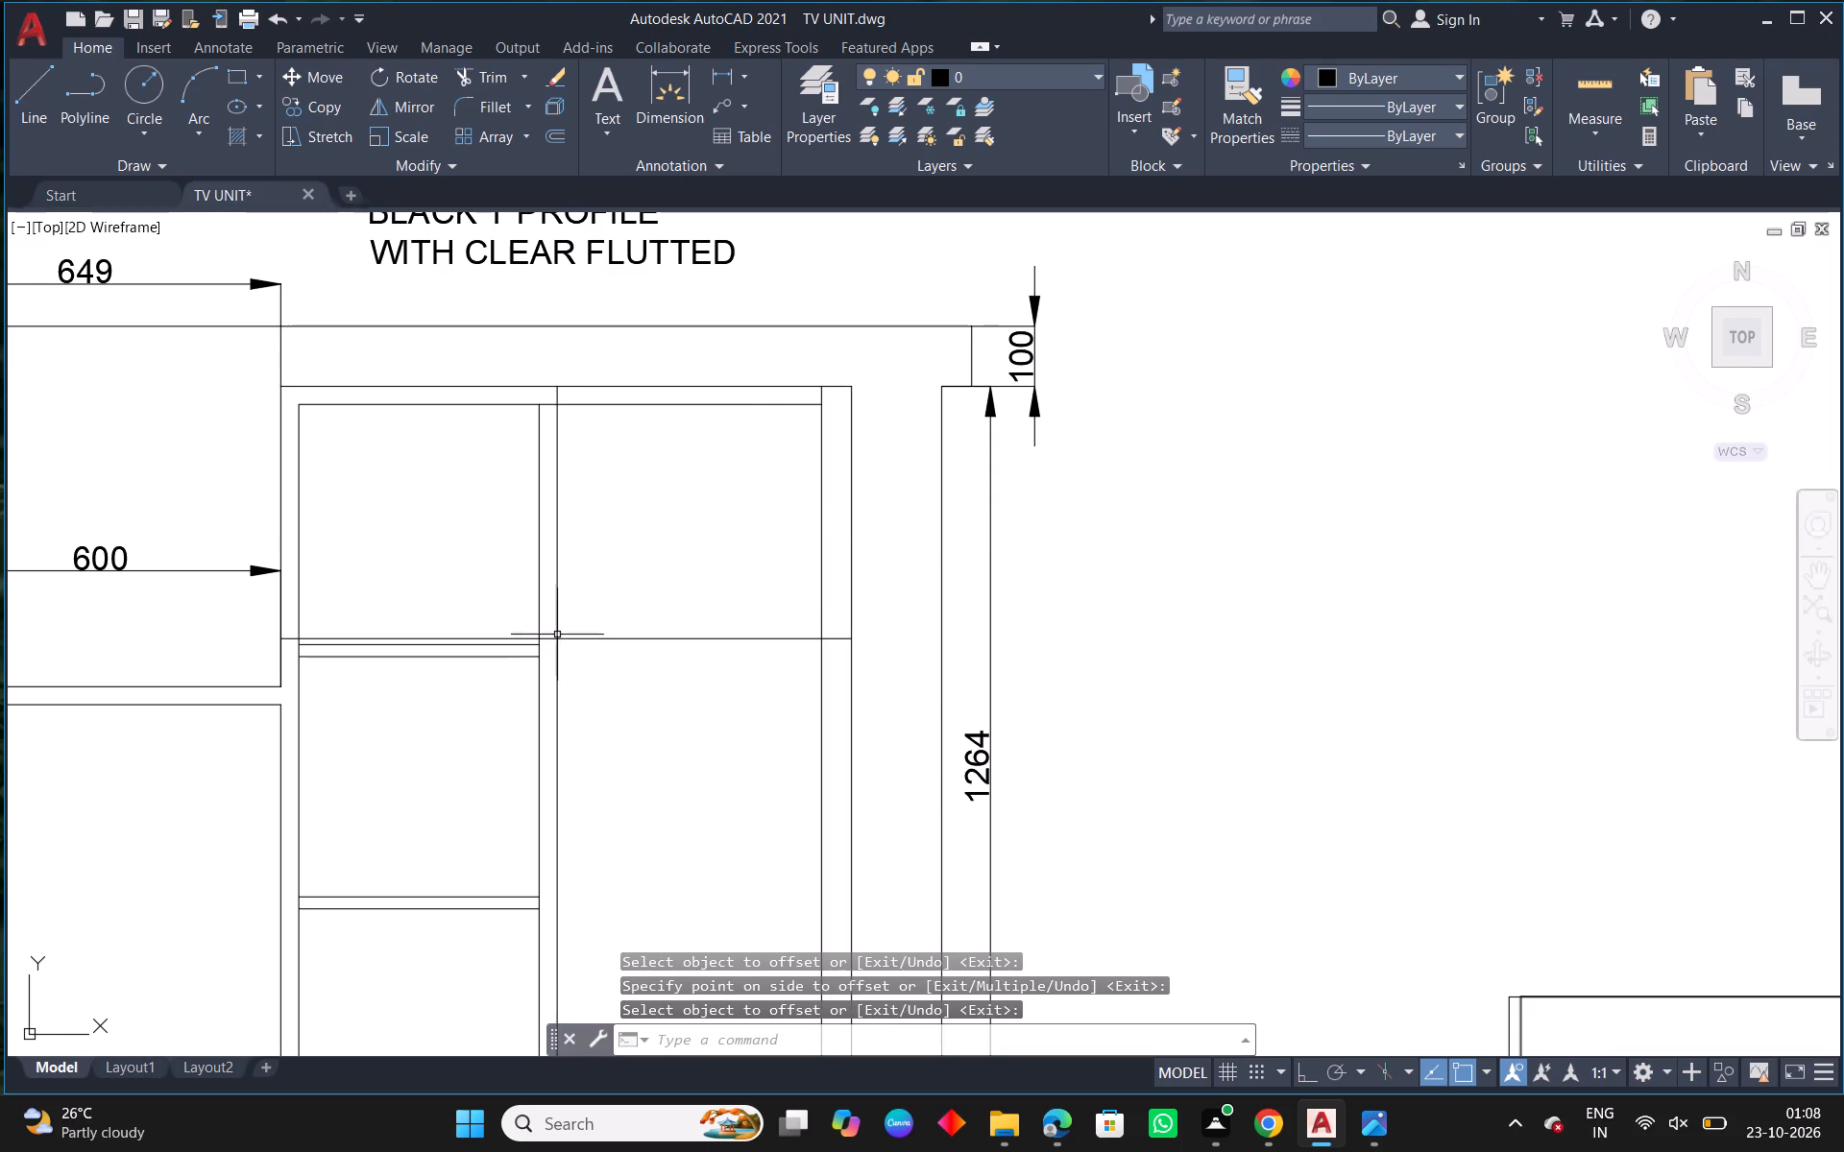
Delete the two lines of the first shelf in the tall cabinet's left column.
middle_drag(557, 635, 696, 571)
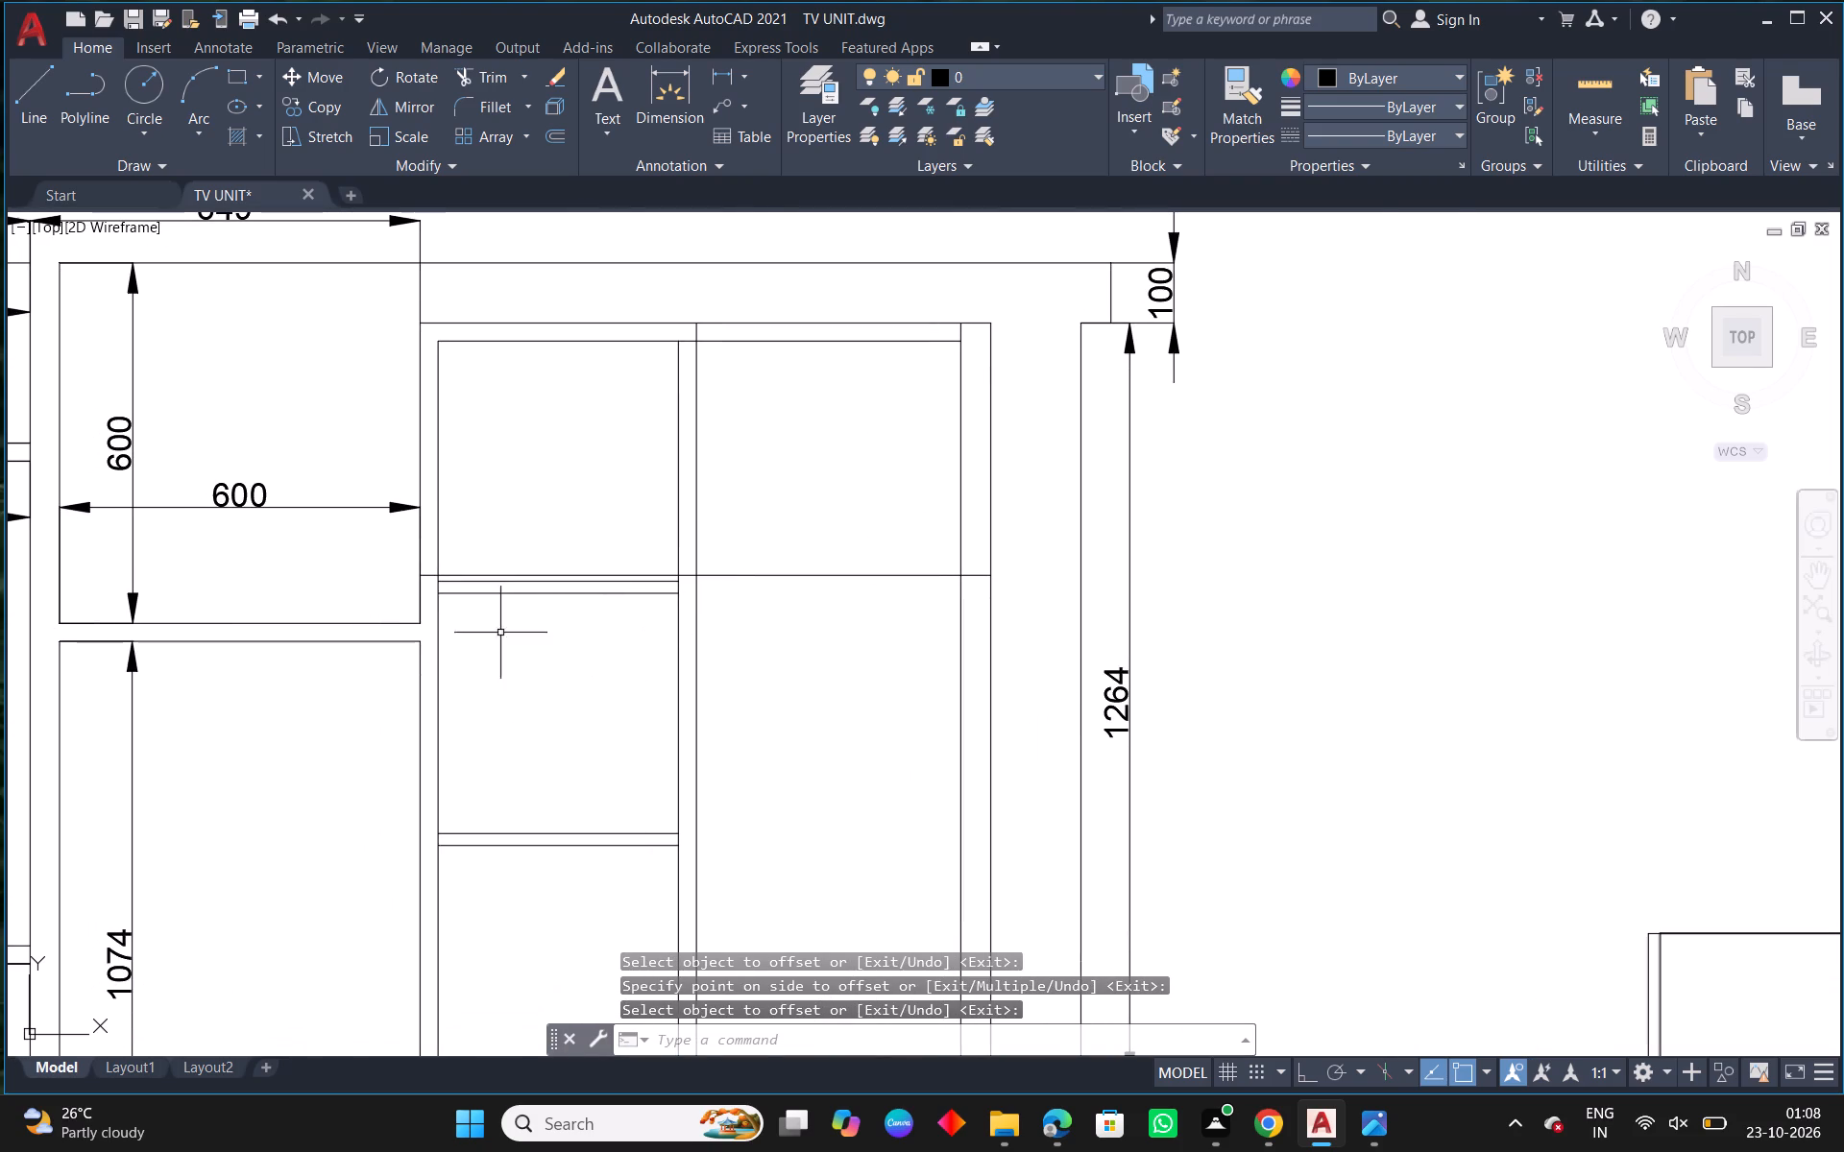
scroll(572, 608, up, 1)
click(602, 604)
click(593, 563)
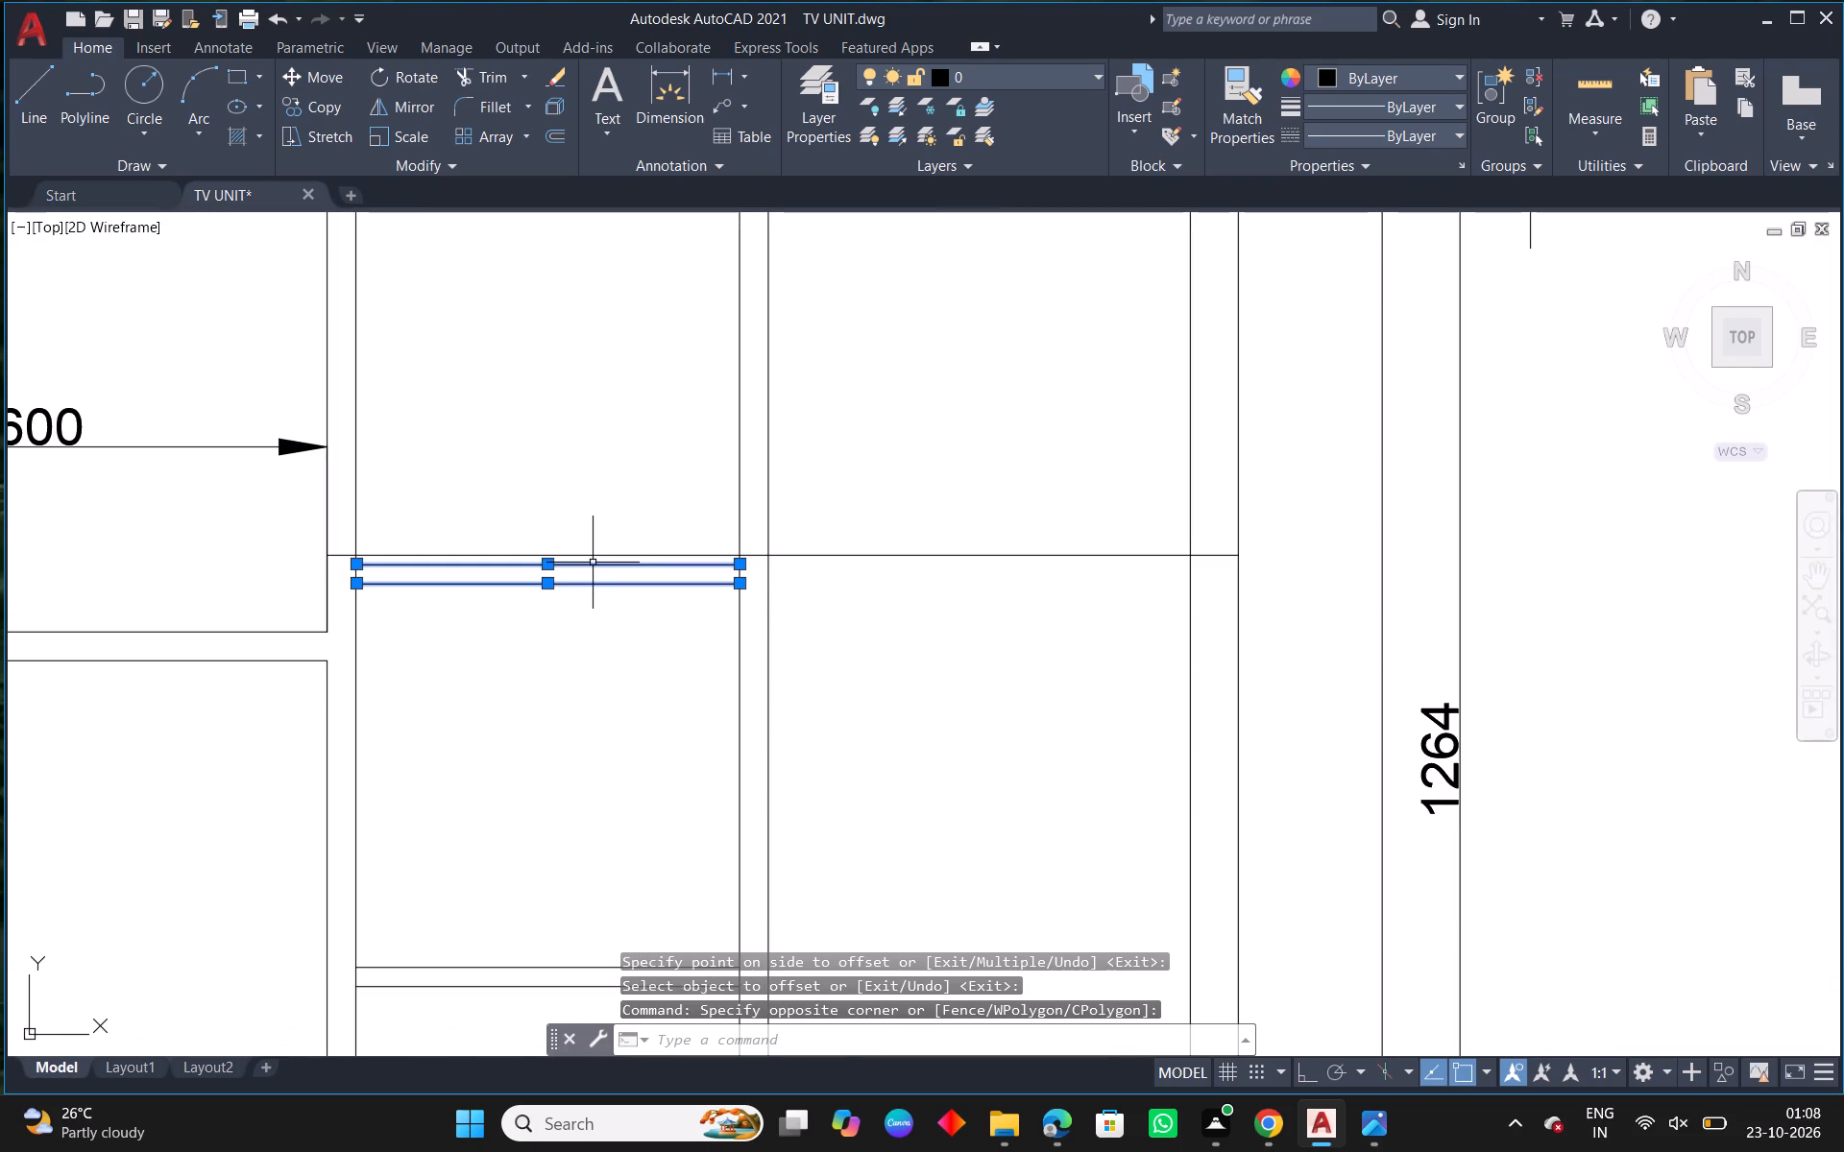
key(Delete)
scroll(762, 591, down, 3)
middle_drag(830, 674, 859, 636)
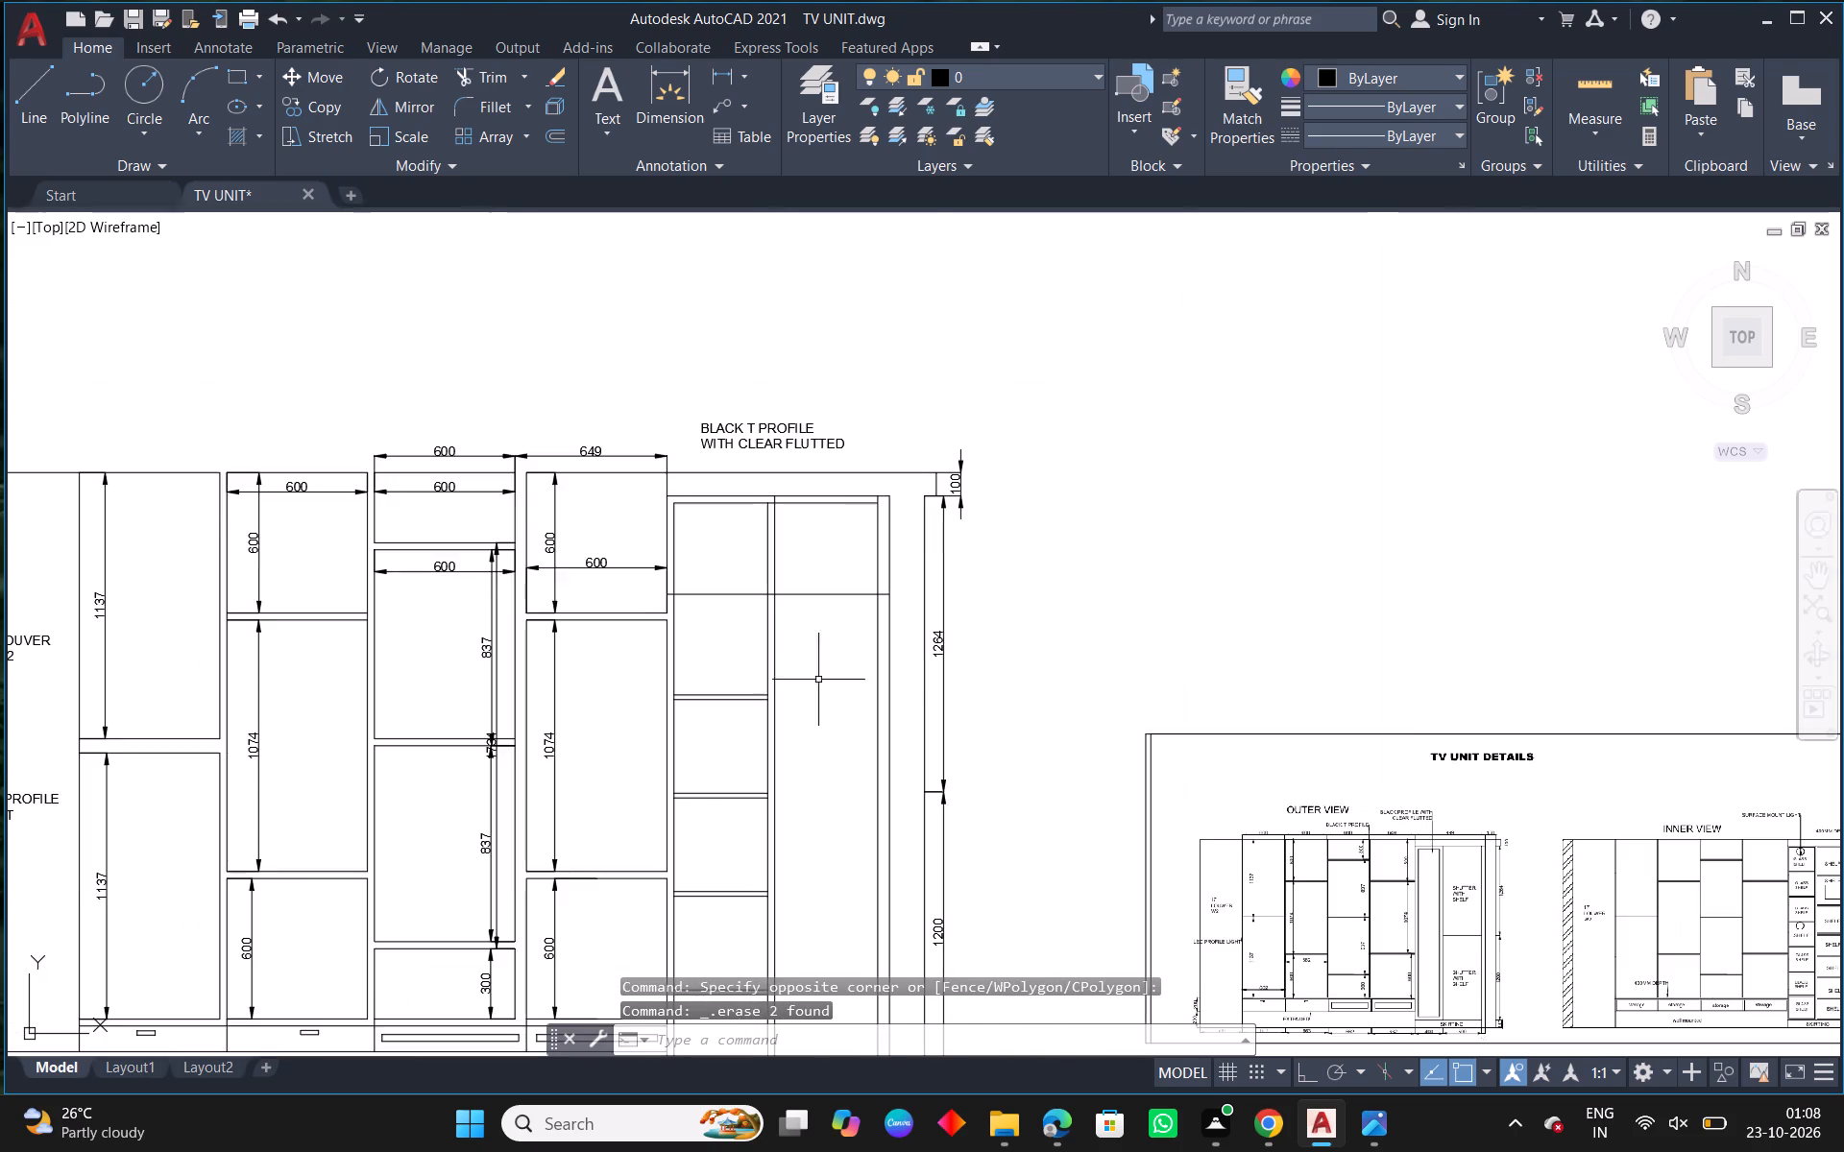
middle_drag(859, 636, 863, 502)
key(Escape)
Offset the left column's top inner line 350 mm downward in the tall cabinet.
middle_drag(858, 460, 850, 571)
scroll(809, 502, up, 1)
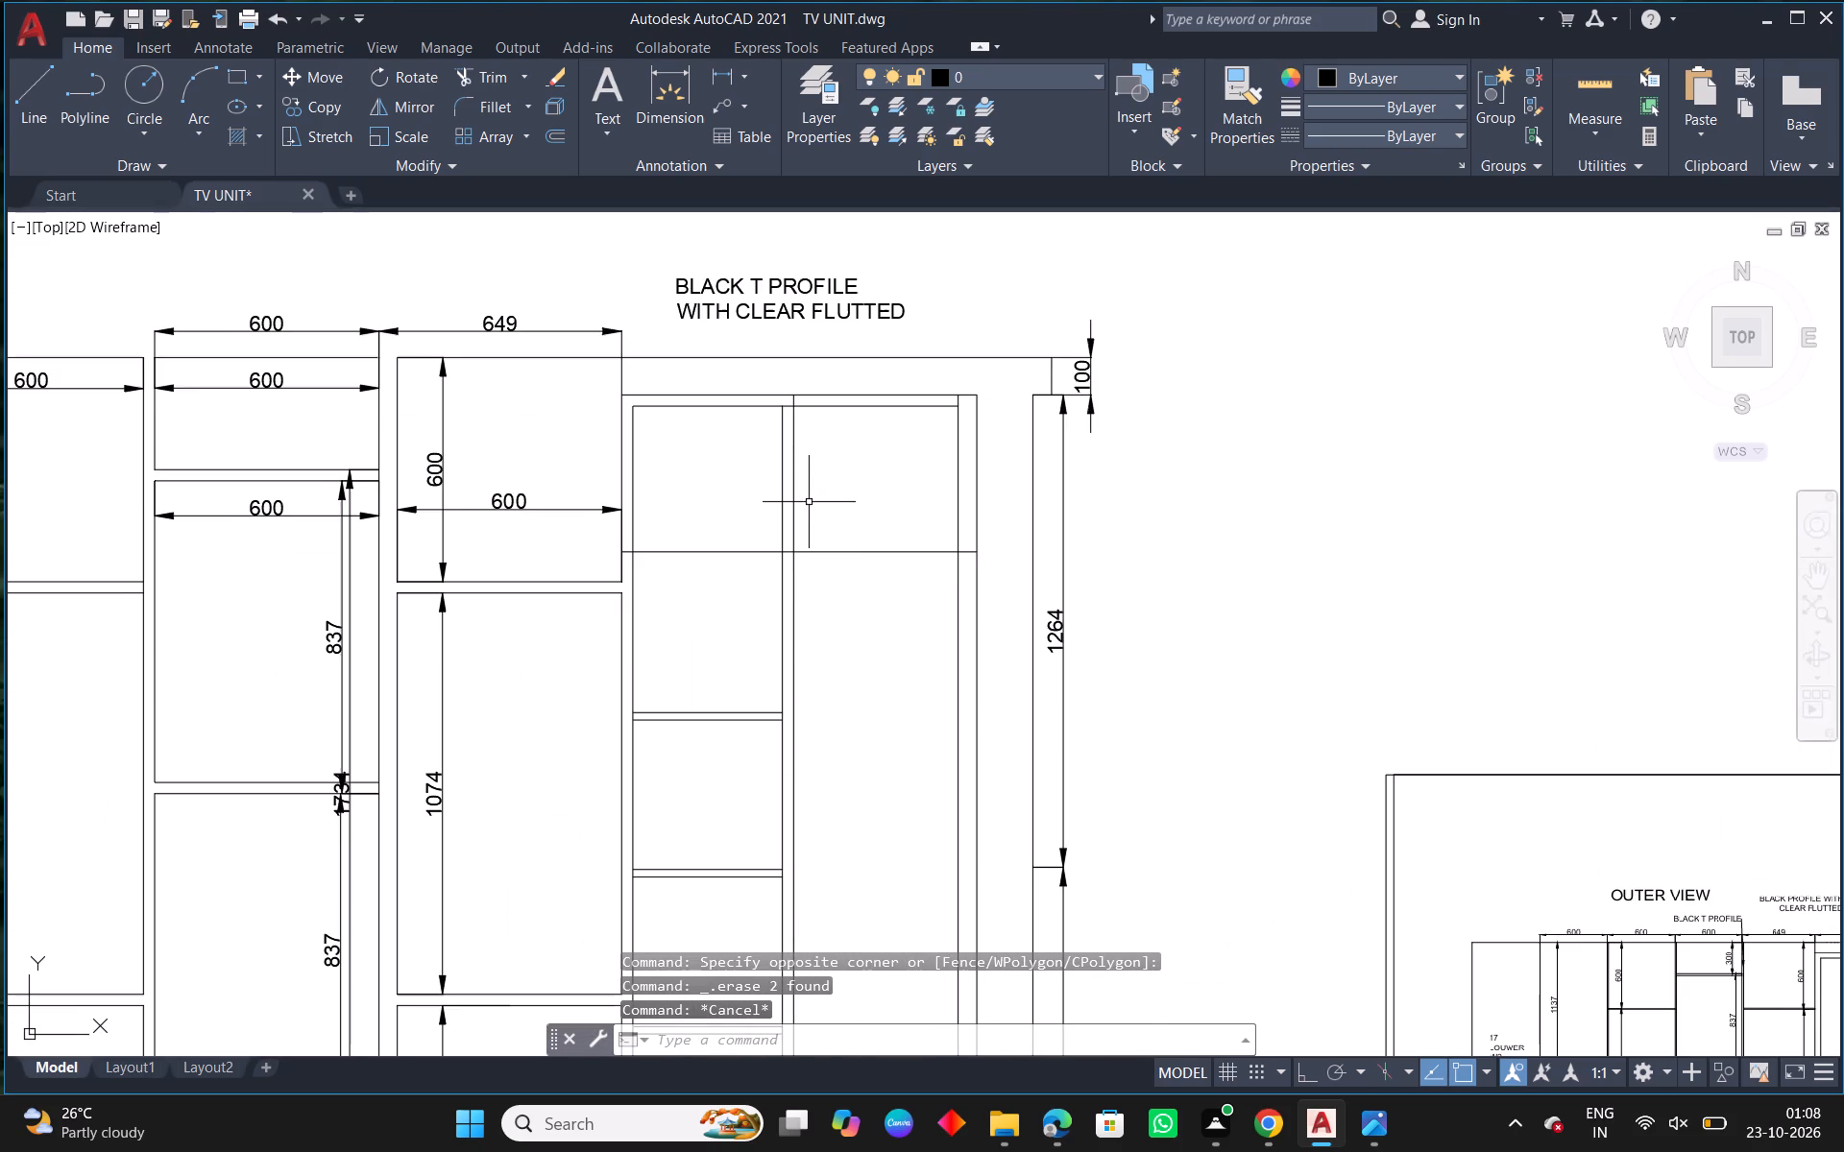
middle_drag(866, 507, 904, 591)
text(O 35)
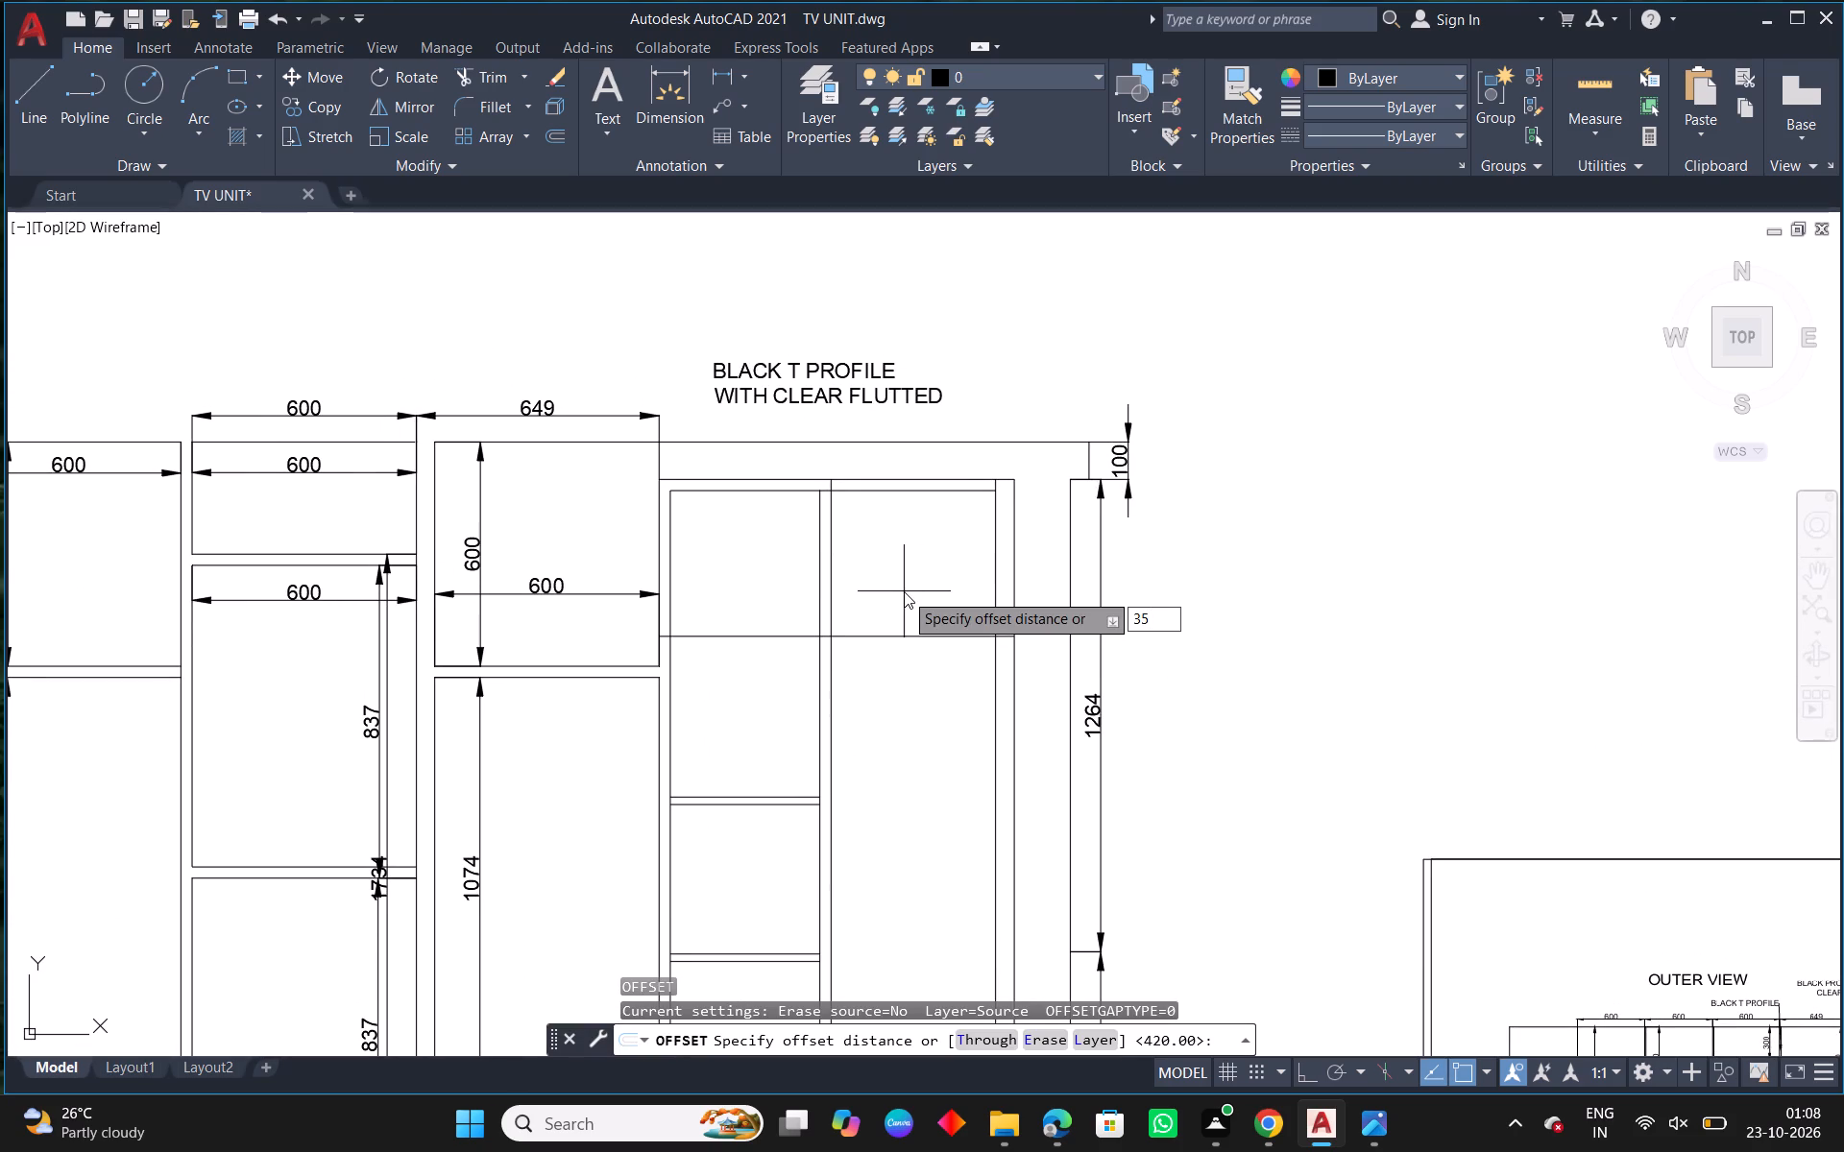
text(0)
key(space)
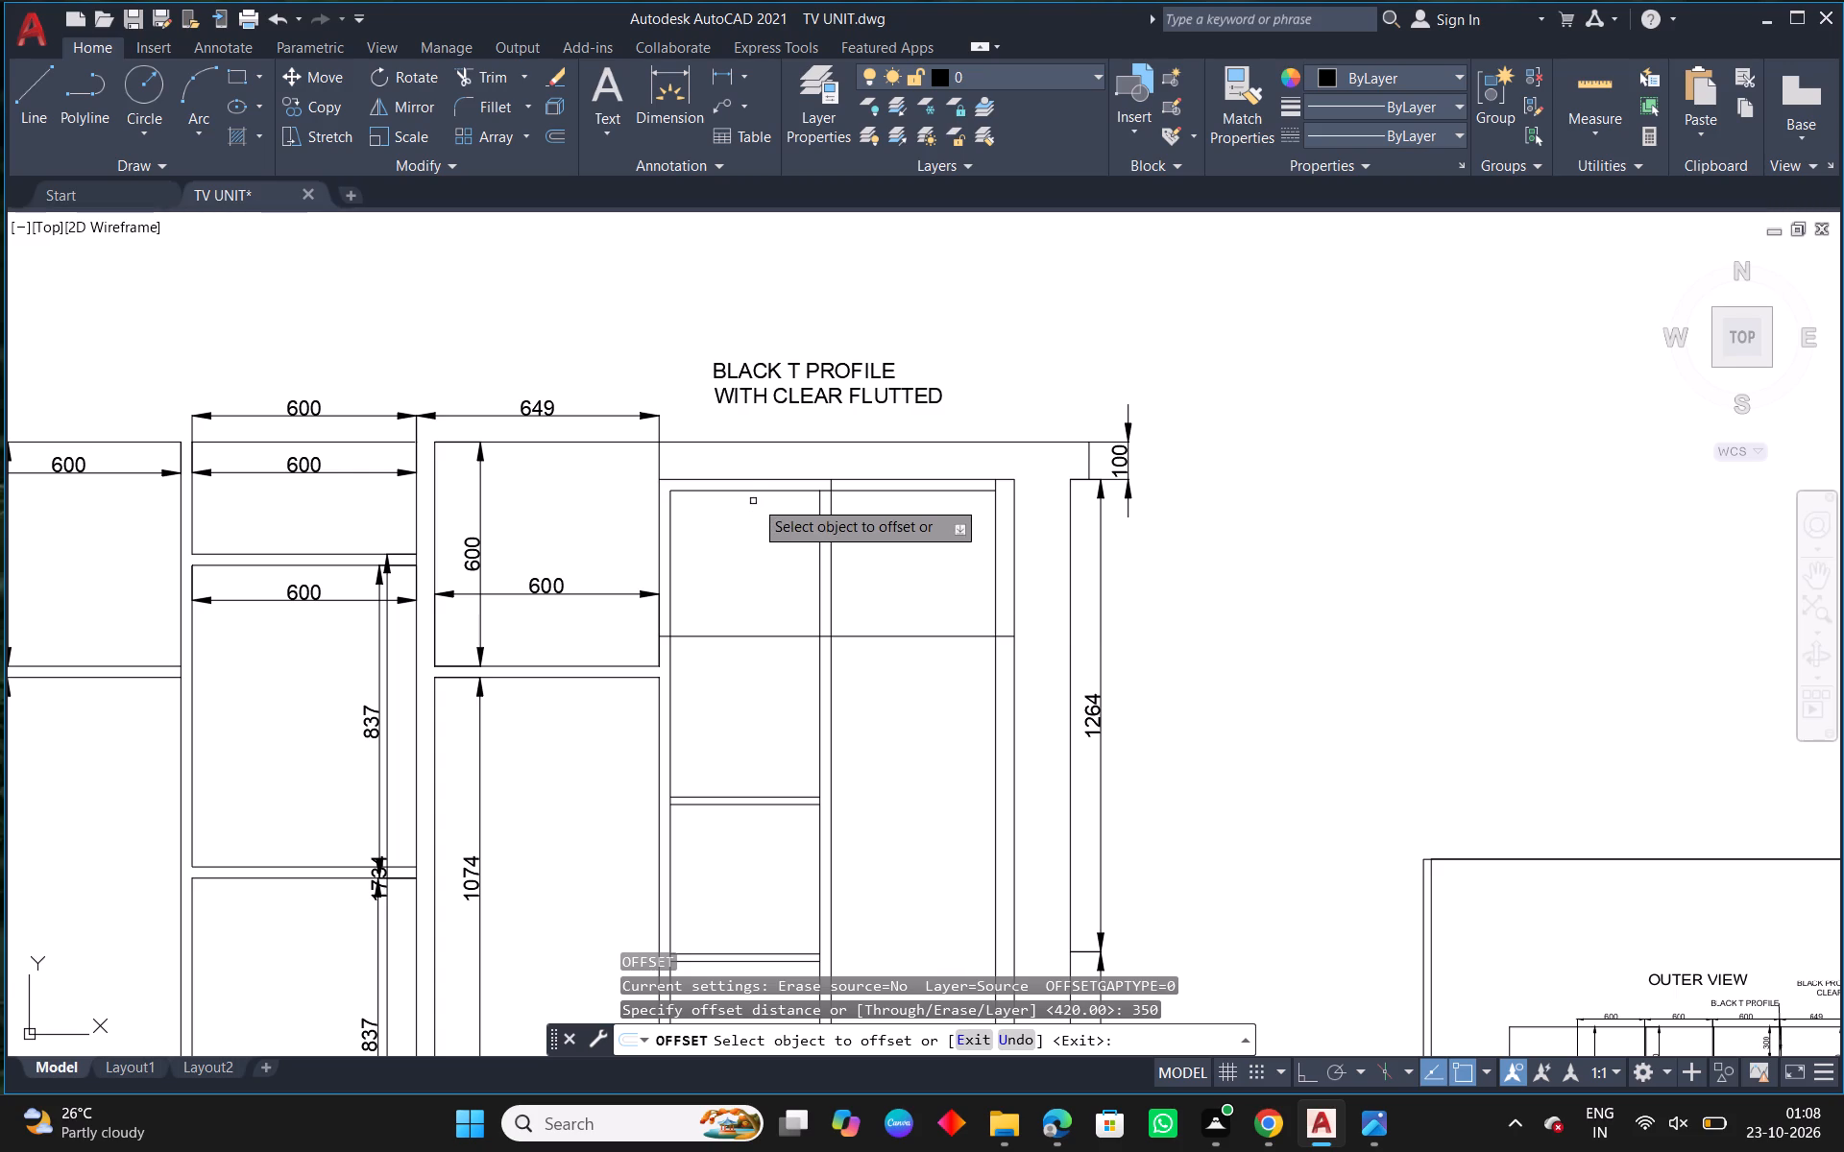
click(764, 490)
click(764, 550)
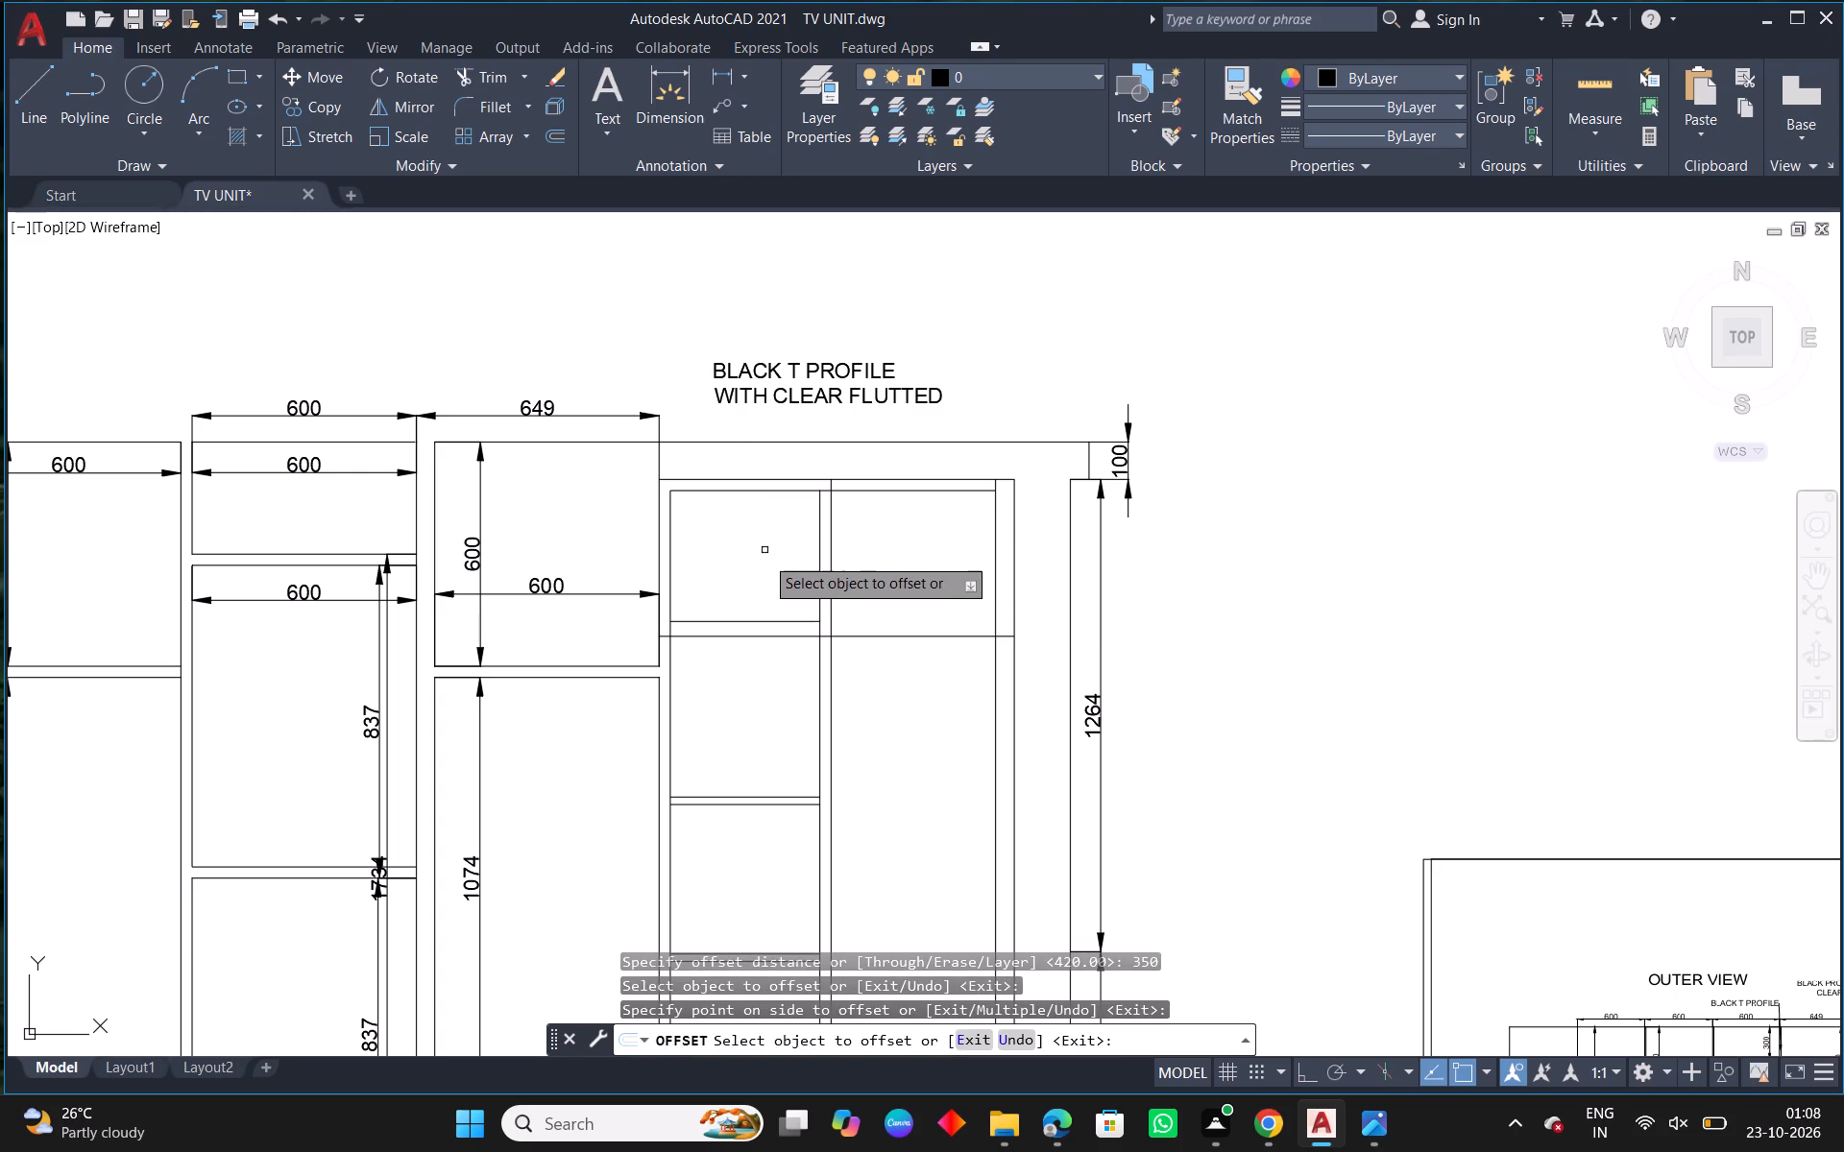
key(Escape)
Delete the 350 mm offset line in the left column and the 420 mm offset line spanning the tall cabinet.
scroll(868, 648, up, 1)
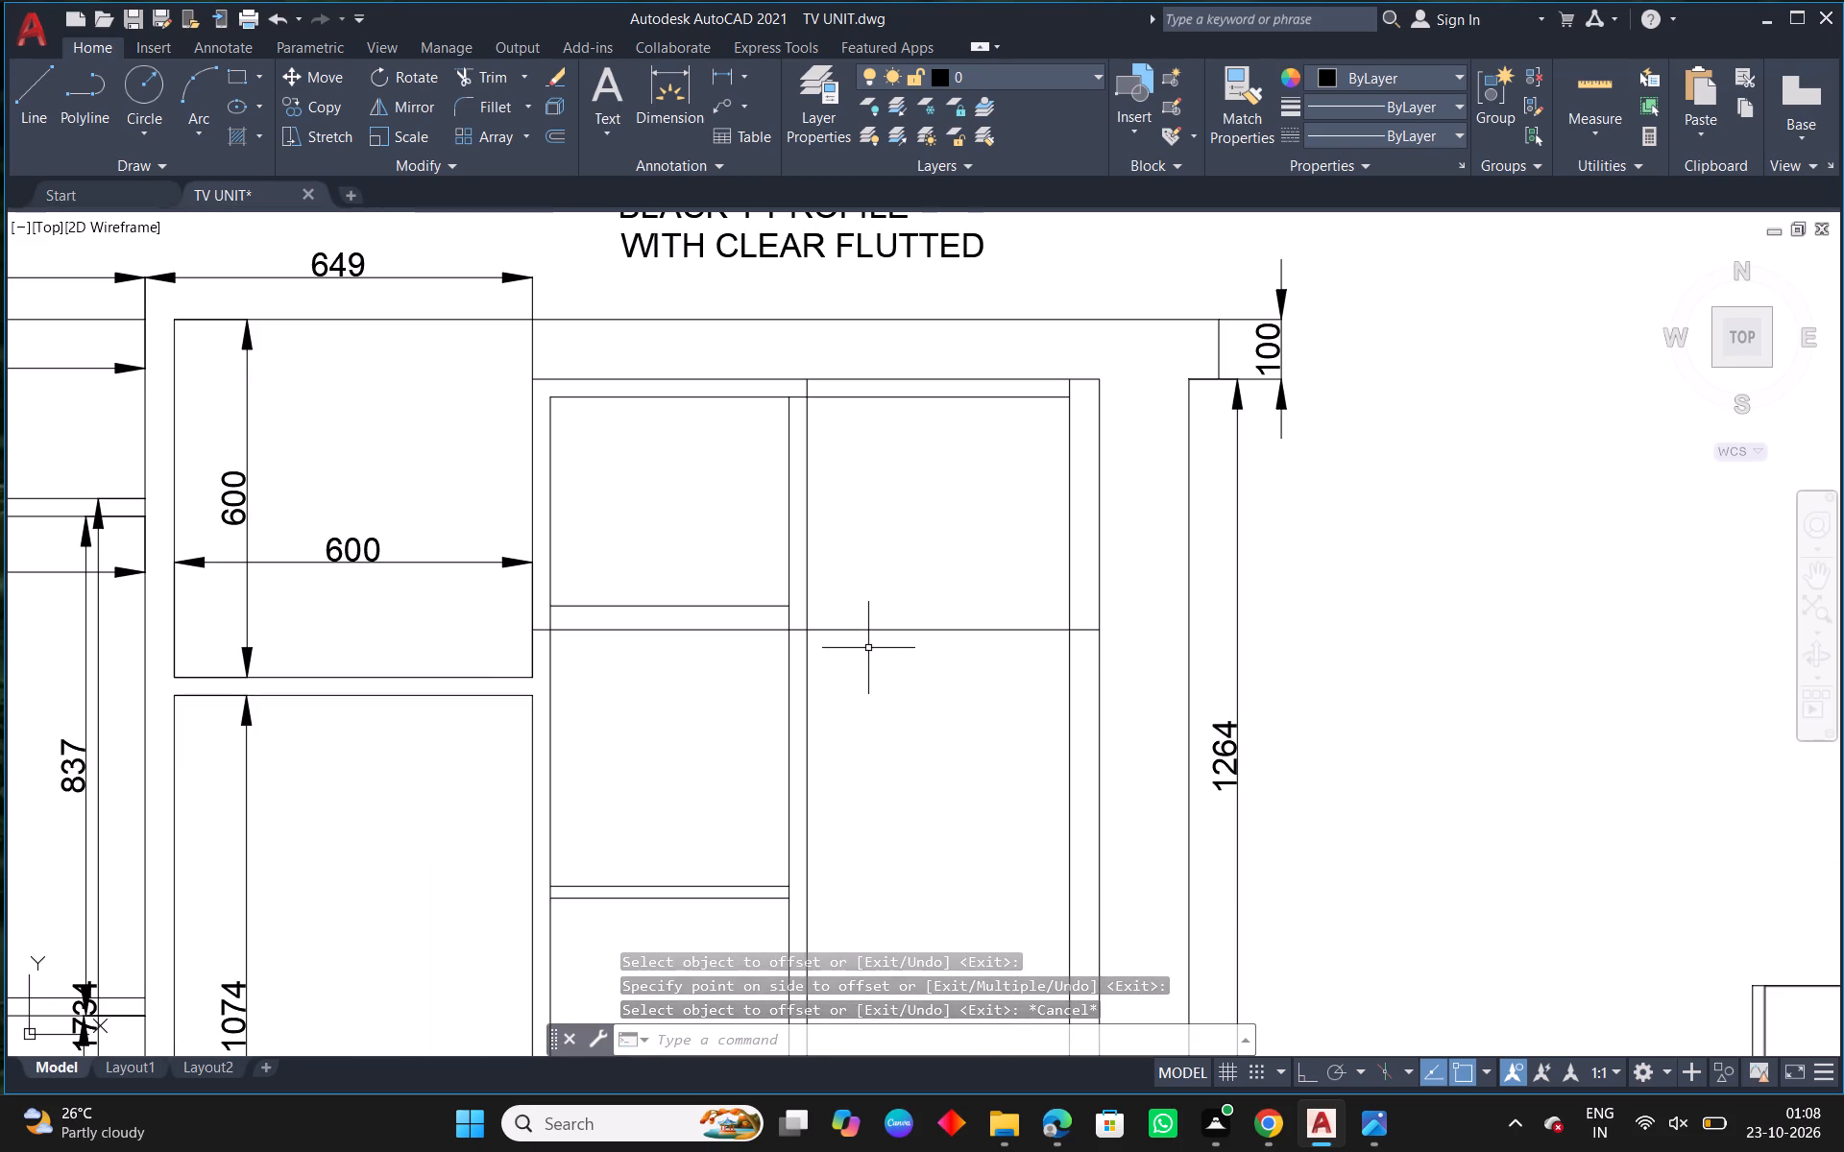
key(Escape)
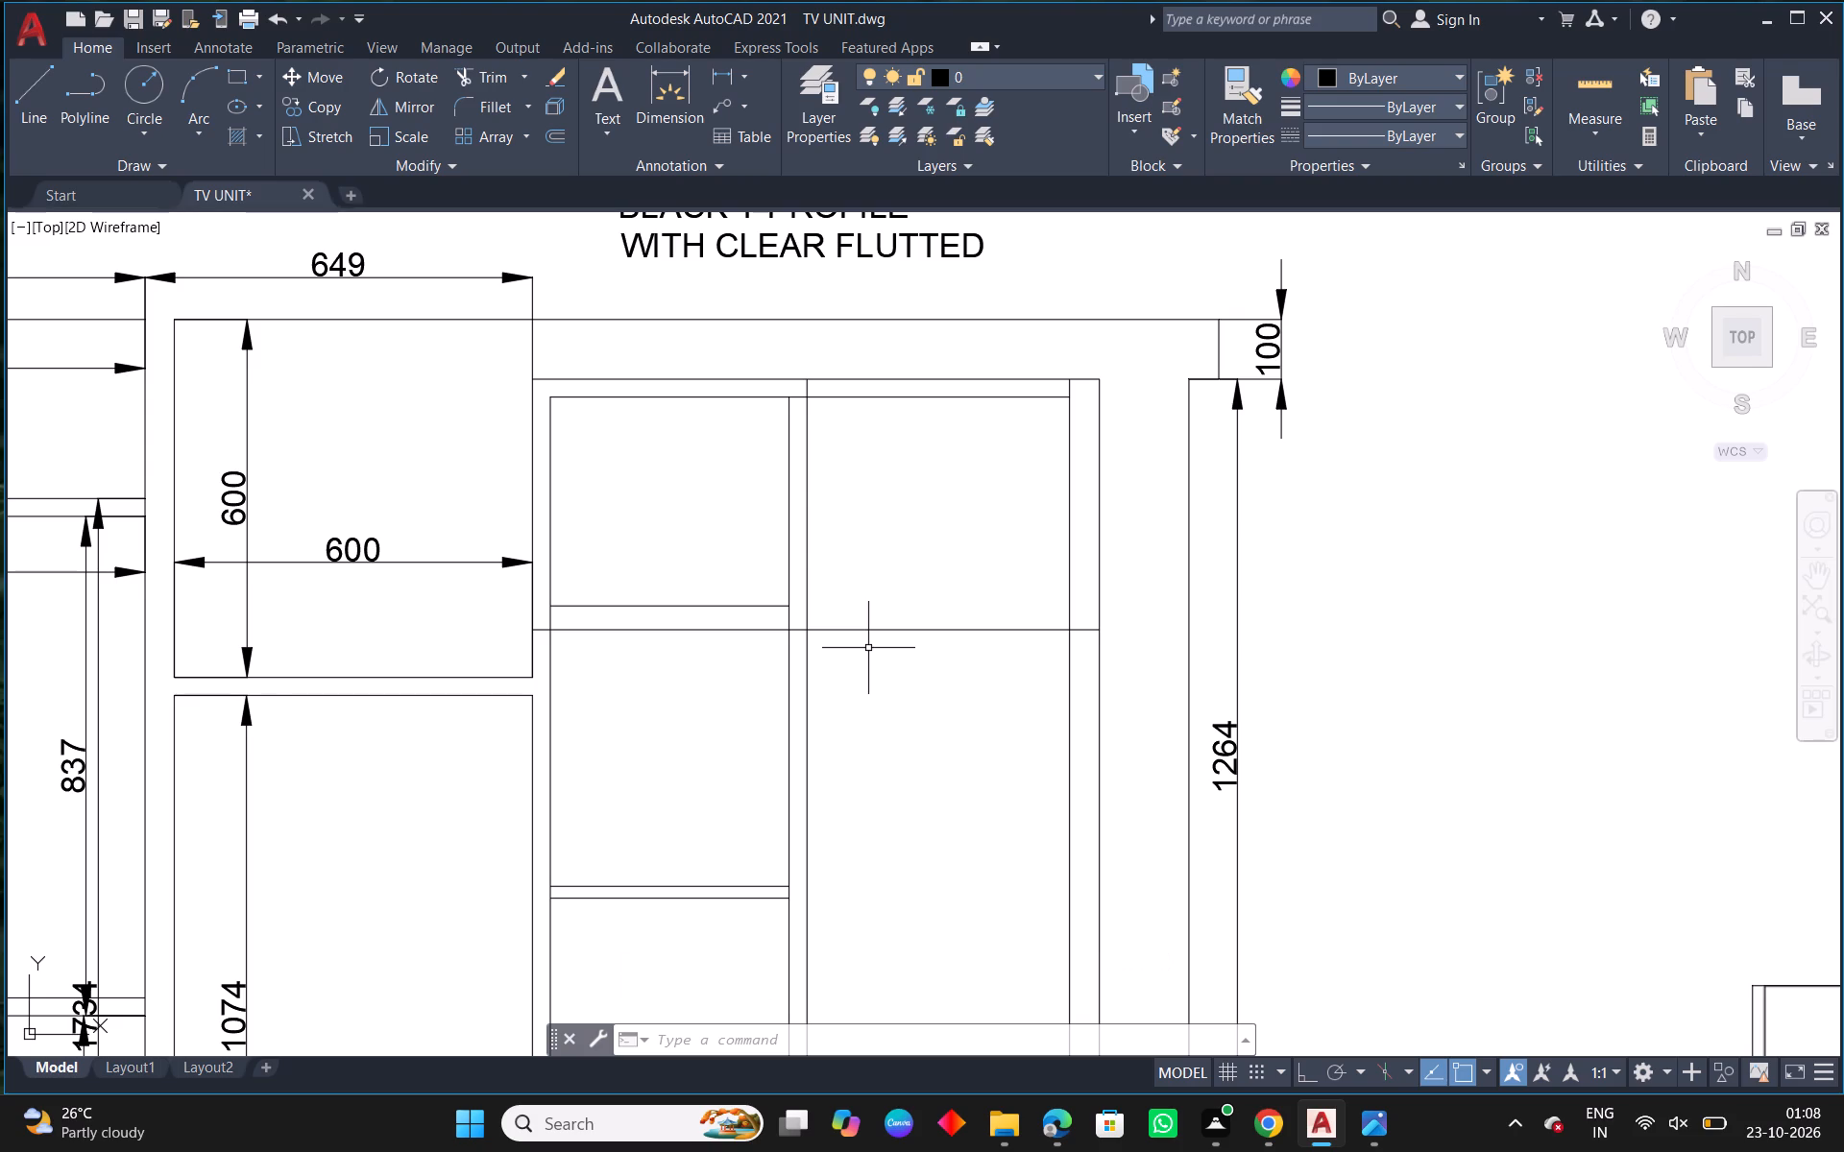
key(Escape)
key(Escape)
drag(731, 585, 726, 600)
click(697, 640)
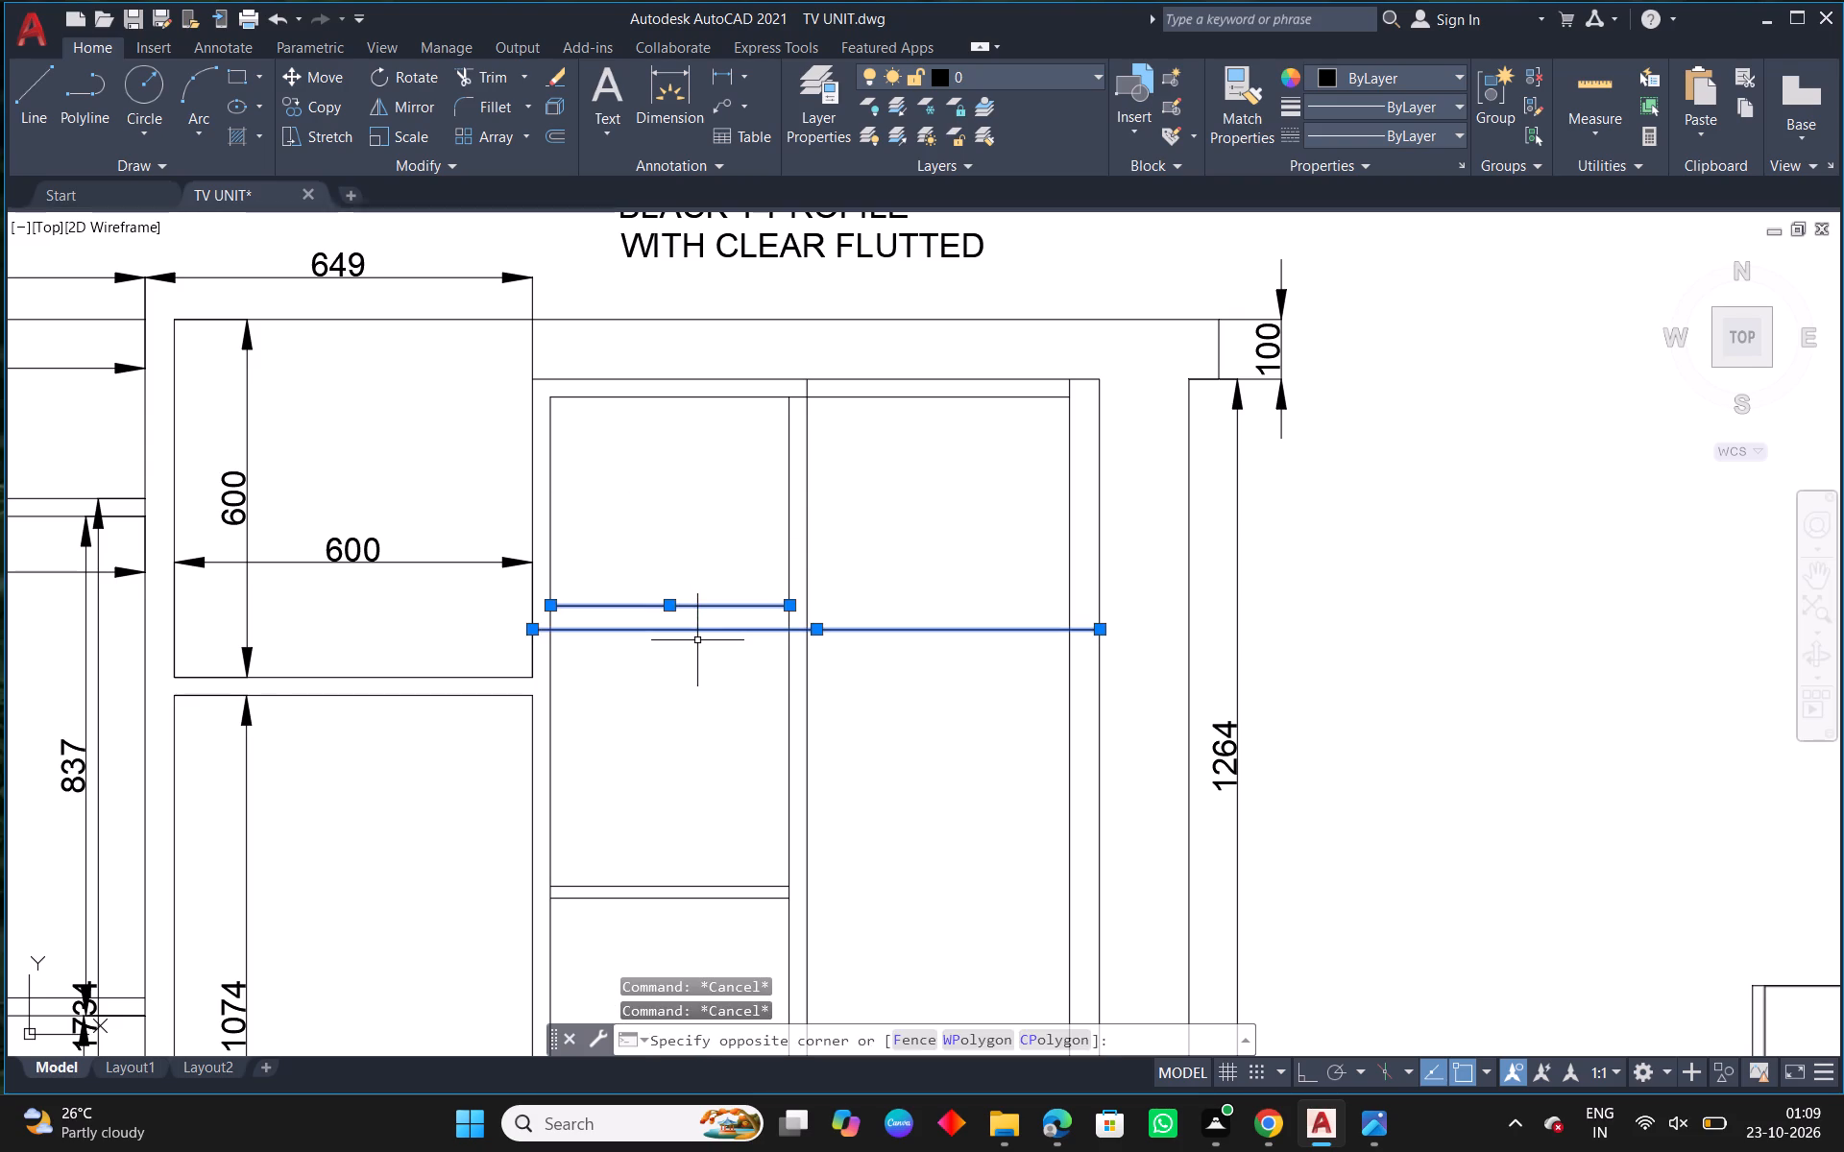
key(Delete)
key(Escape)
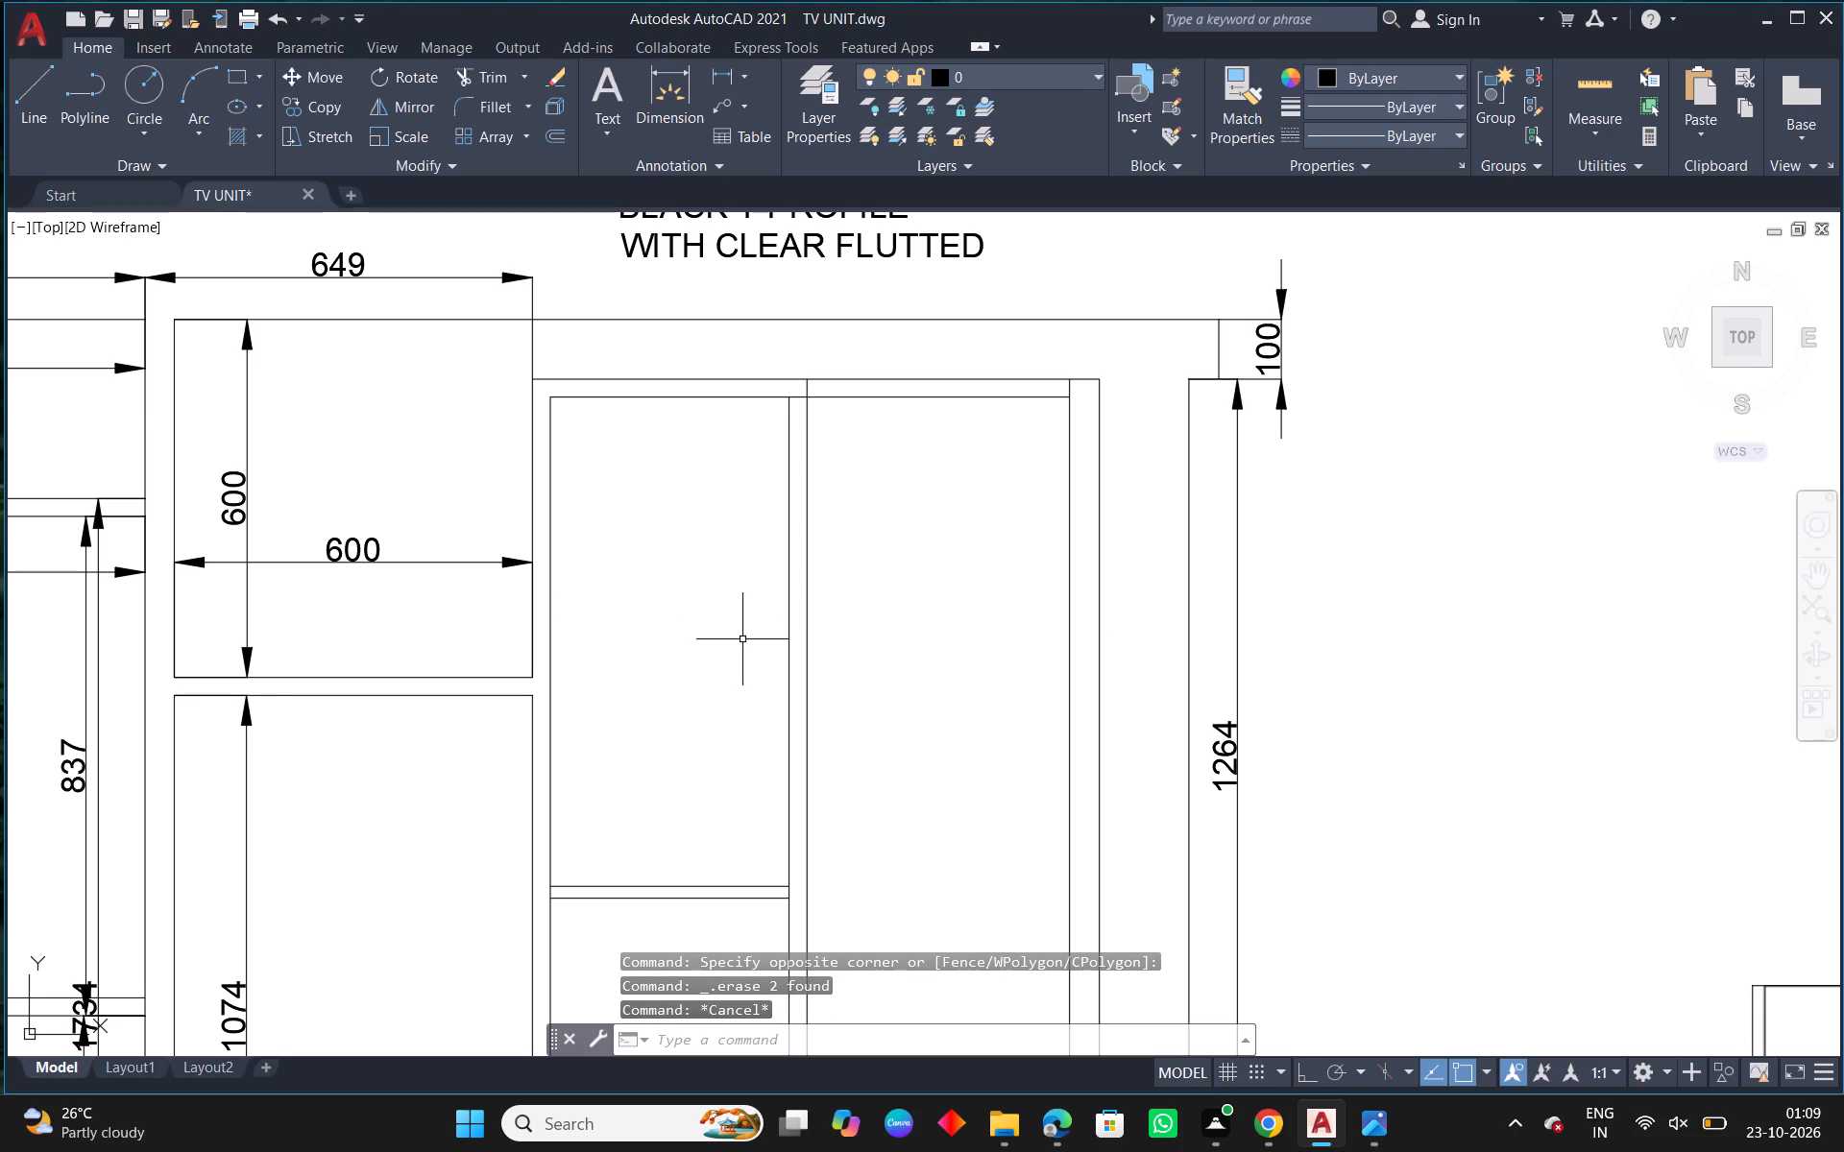
Offset the left column's top inner line 300 mm downward to place the first shelf line.
text(O 300)
key(Return)
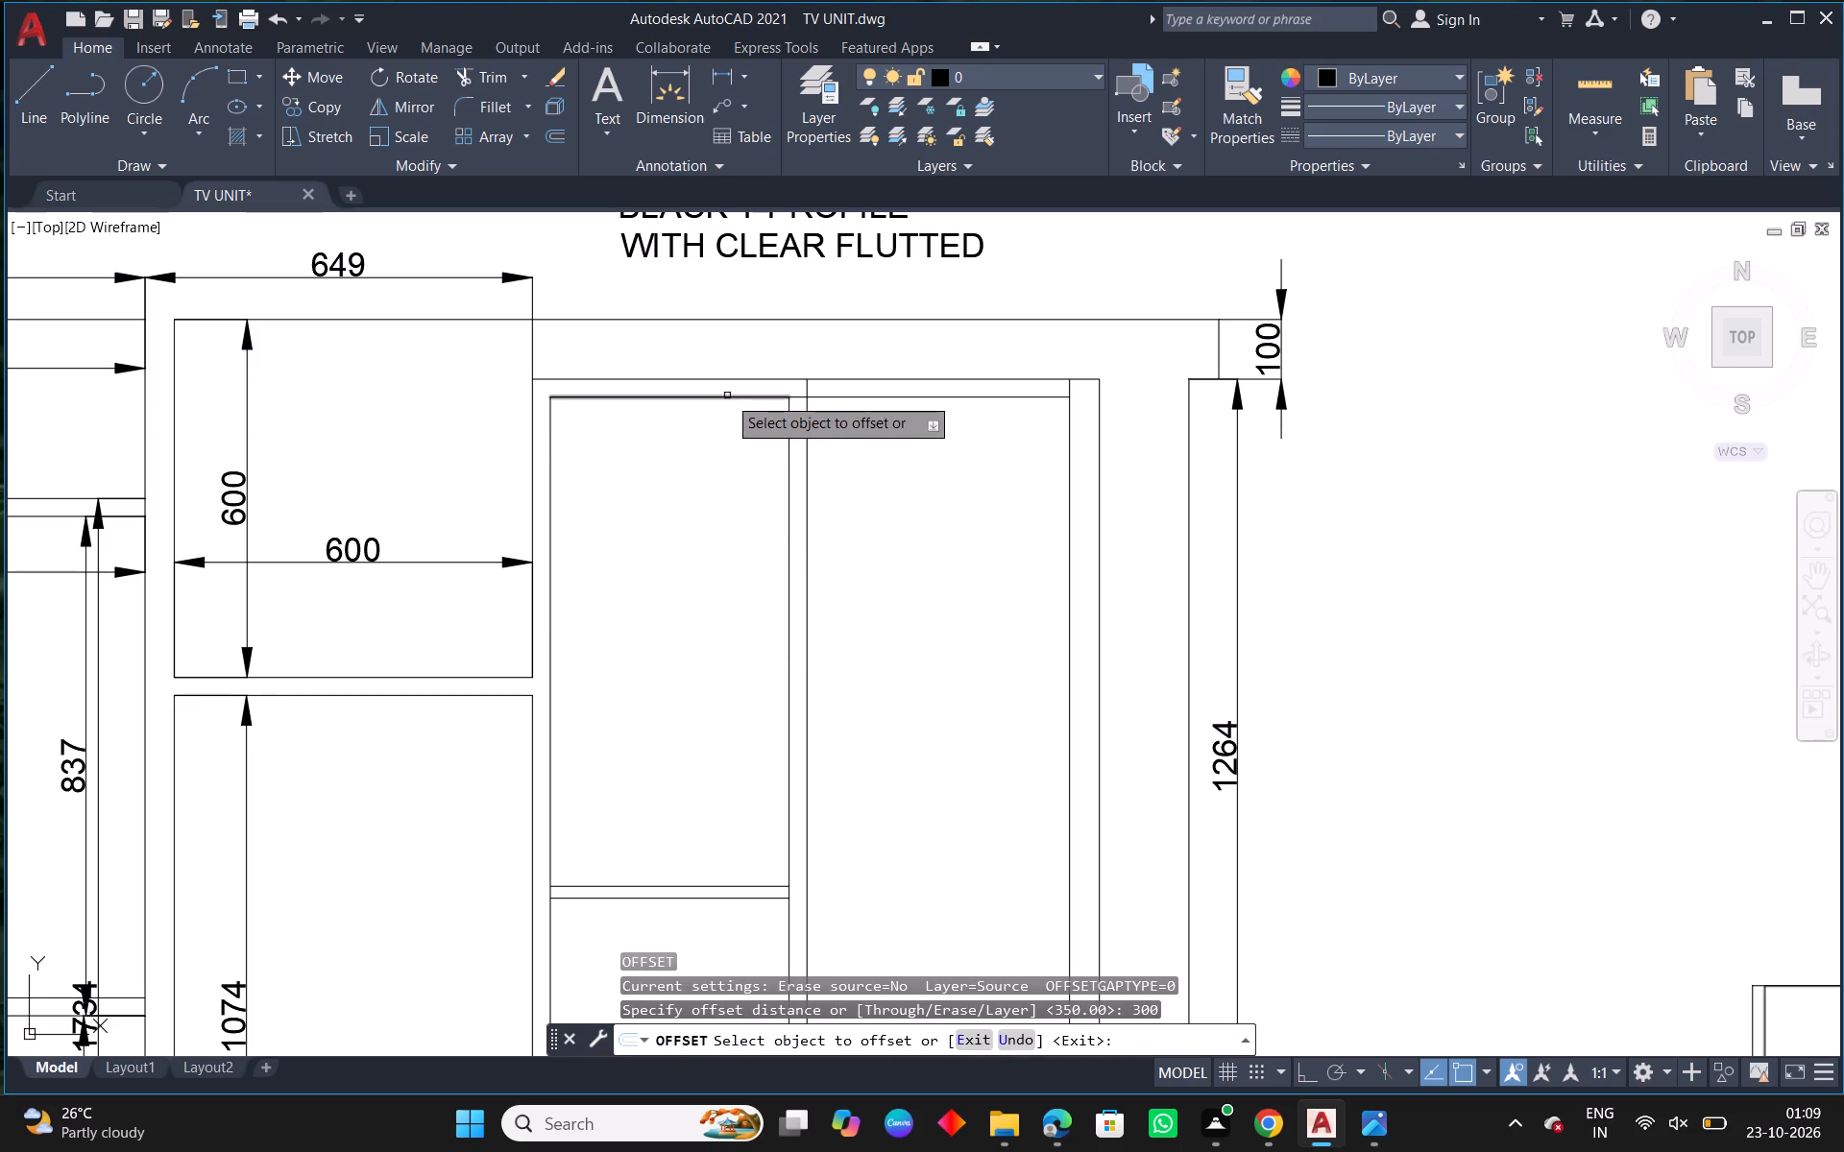
drag(727, 396, 724, 405)
click(702, 452)
key(Escape)
Trim the overlapping line segments at the top of the divider between the tall cabinet's left and right columns.
scroll(790, 404, up, 2)
middle_drag(908, 382, 806, 426)
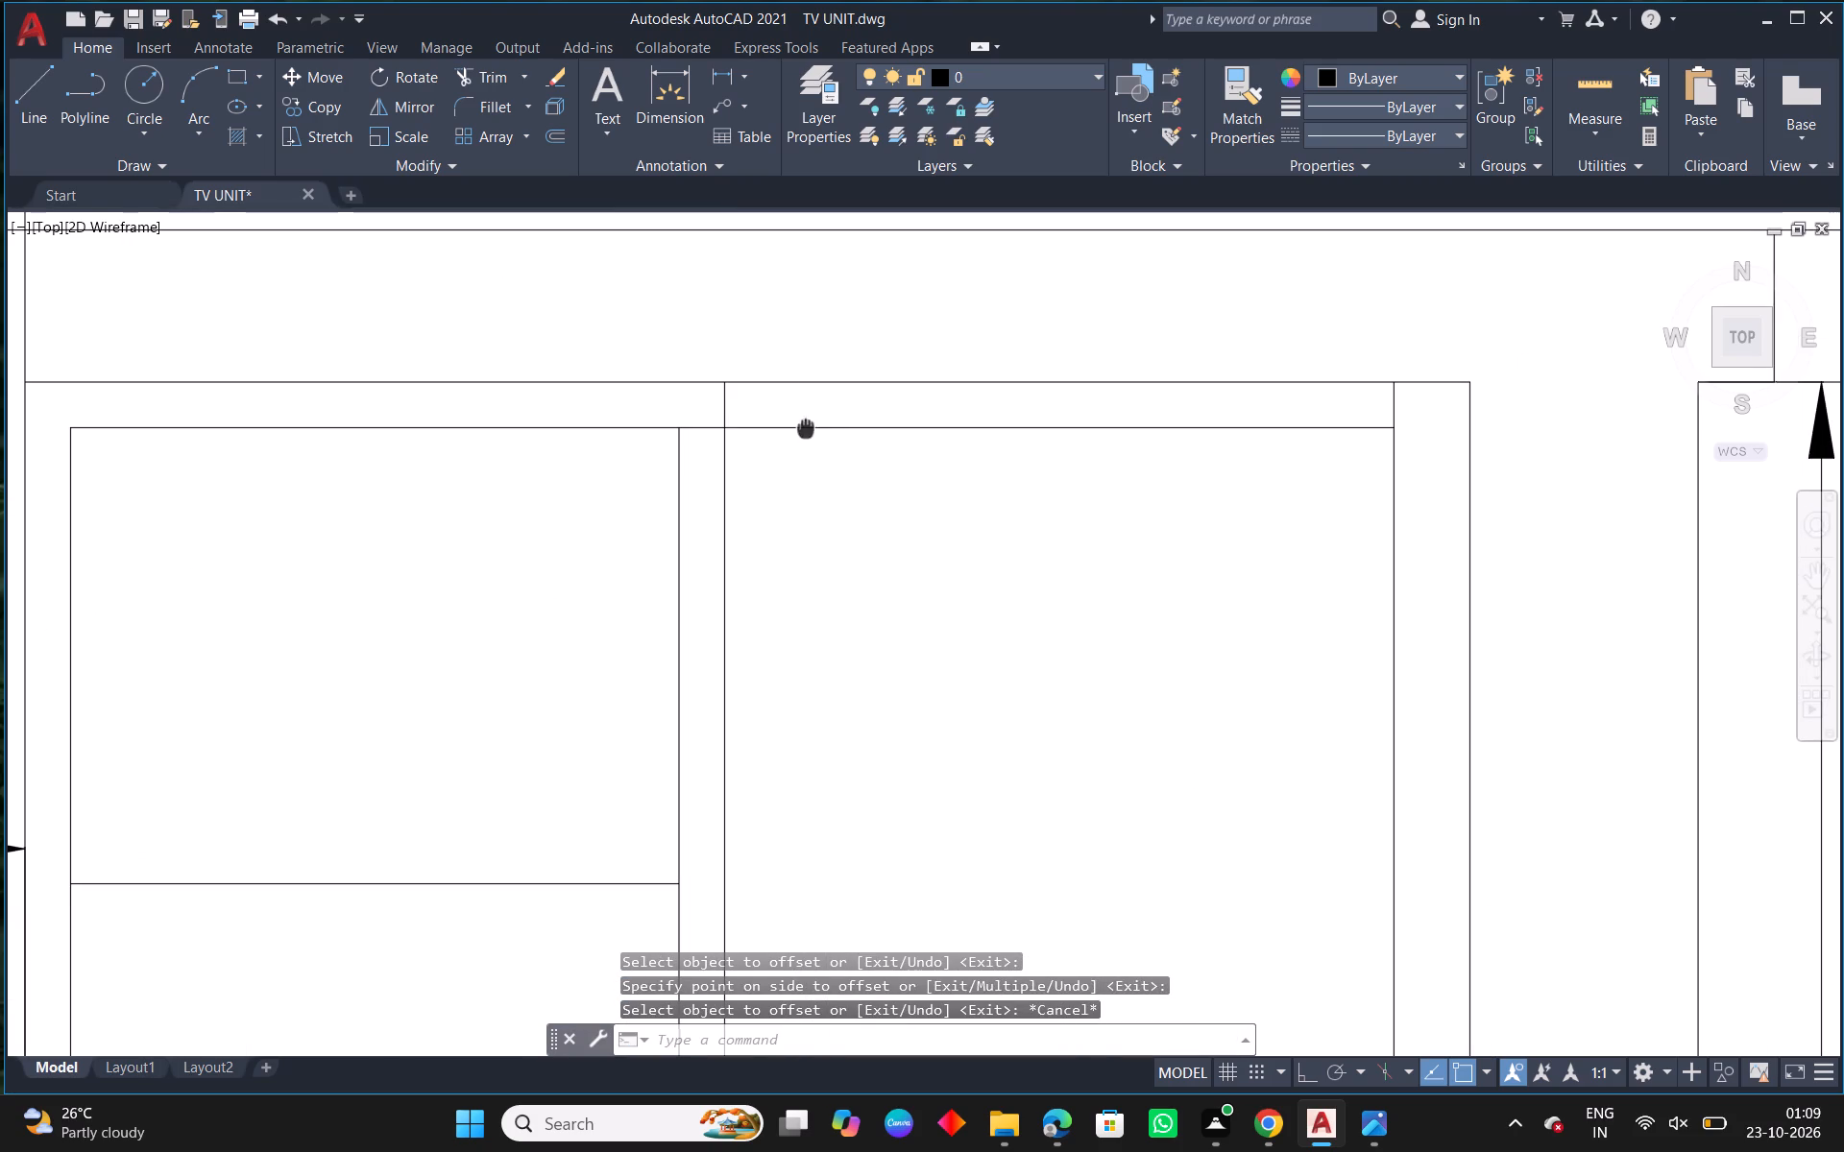
text(TR)
key(space)
key(space)
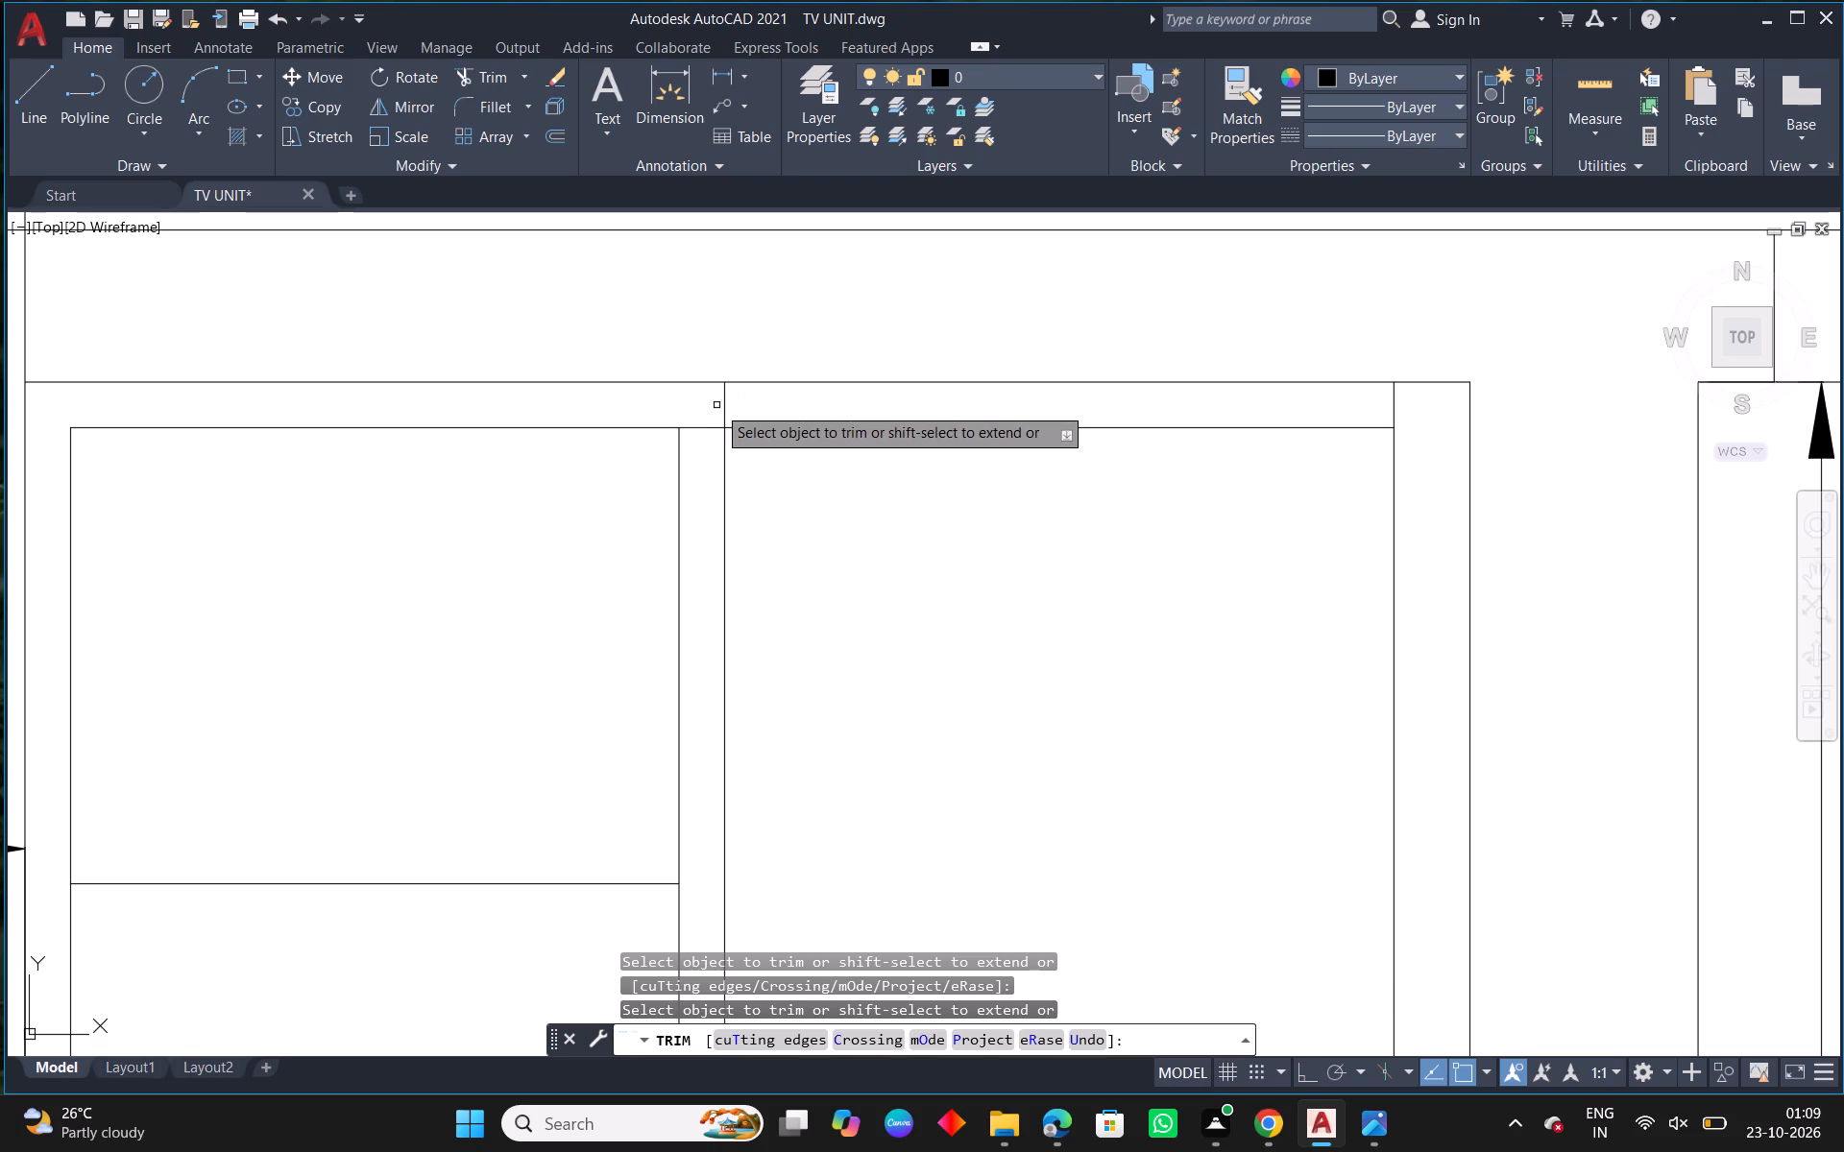
click(720, 405)
click(733, 407)
click(710, 425)
key(Escape)
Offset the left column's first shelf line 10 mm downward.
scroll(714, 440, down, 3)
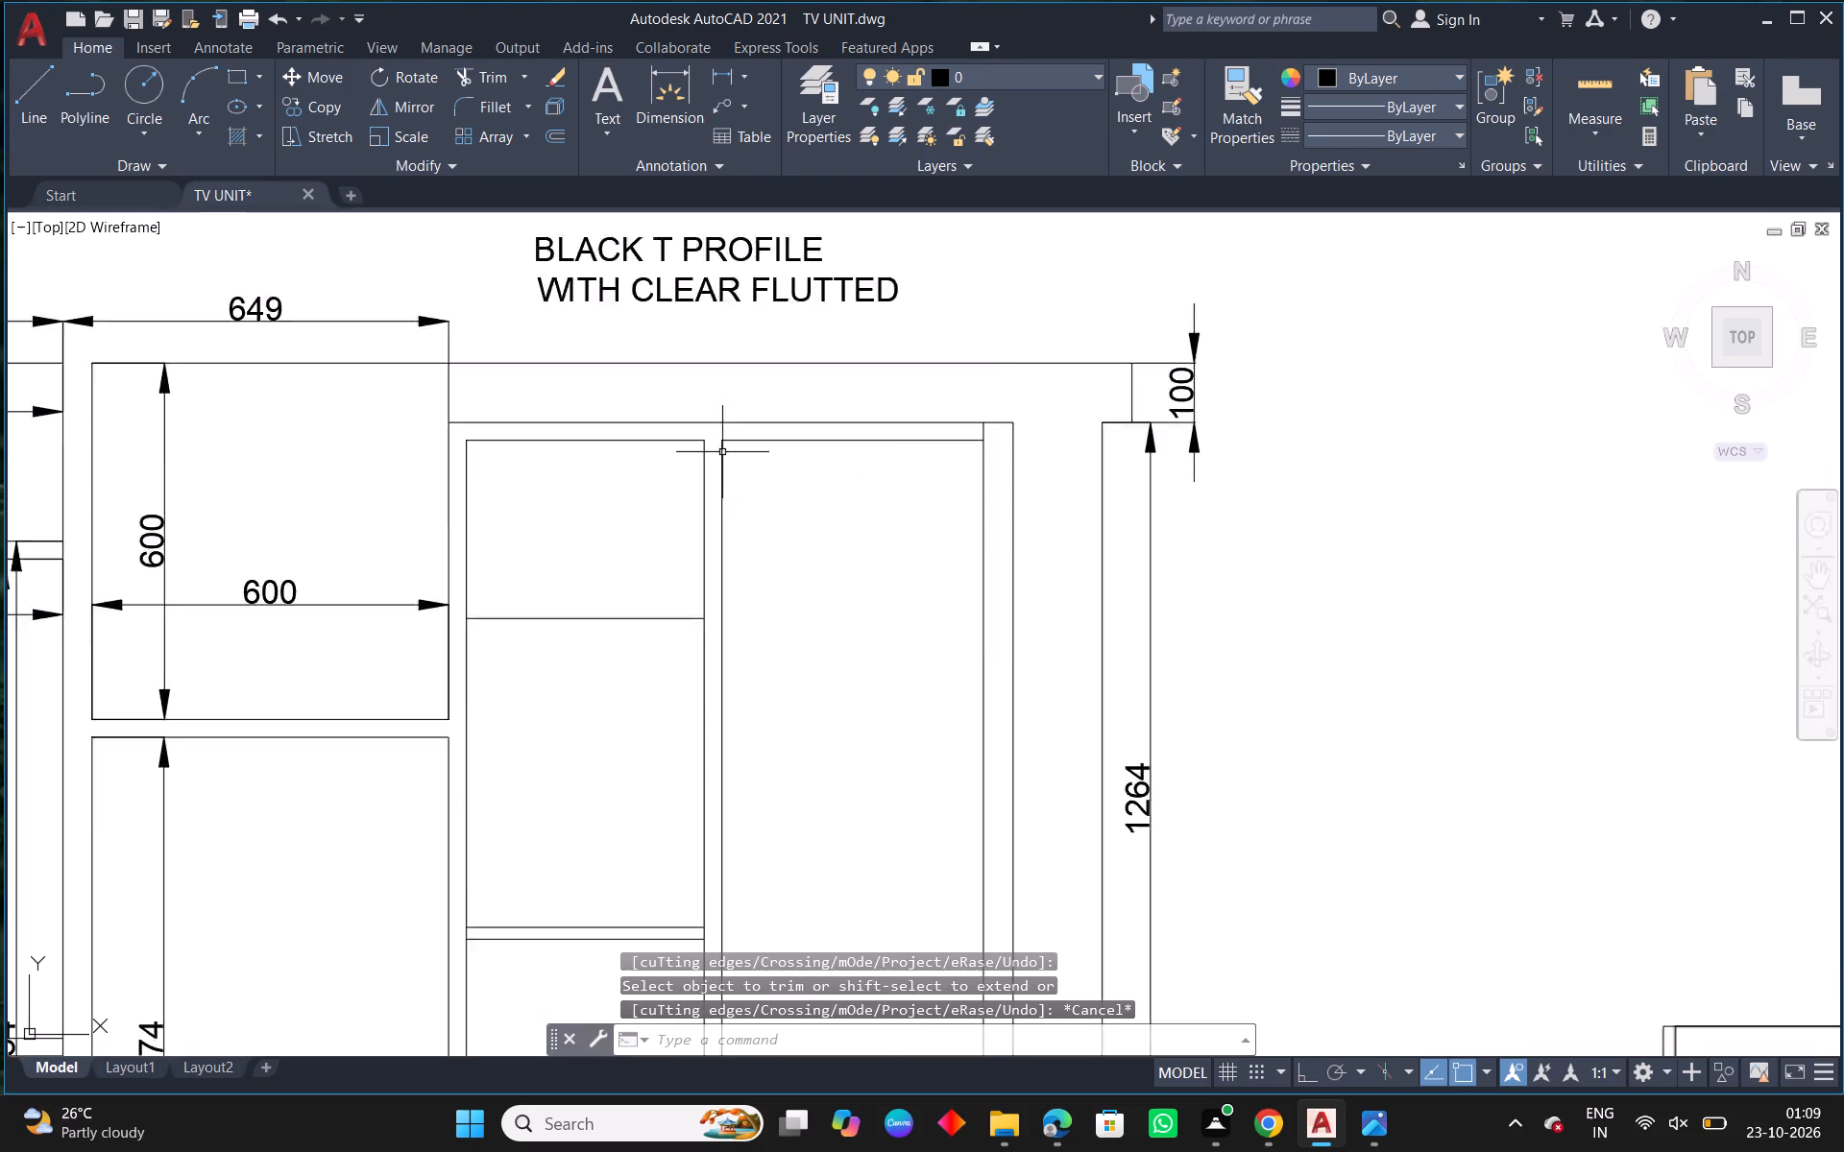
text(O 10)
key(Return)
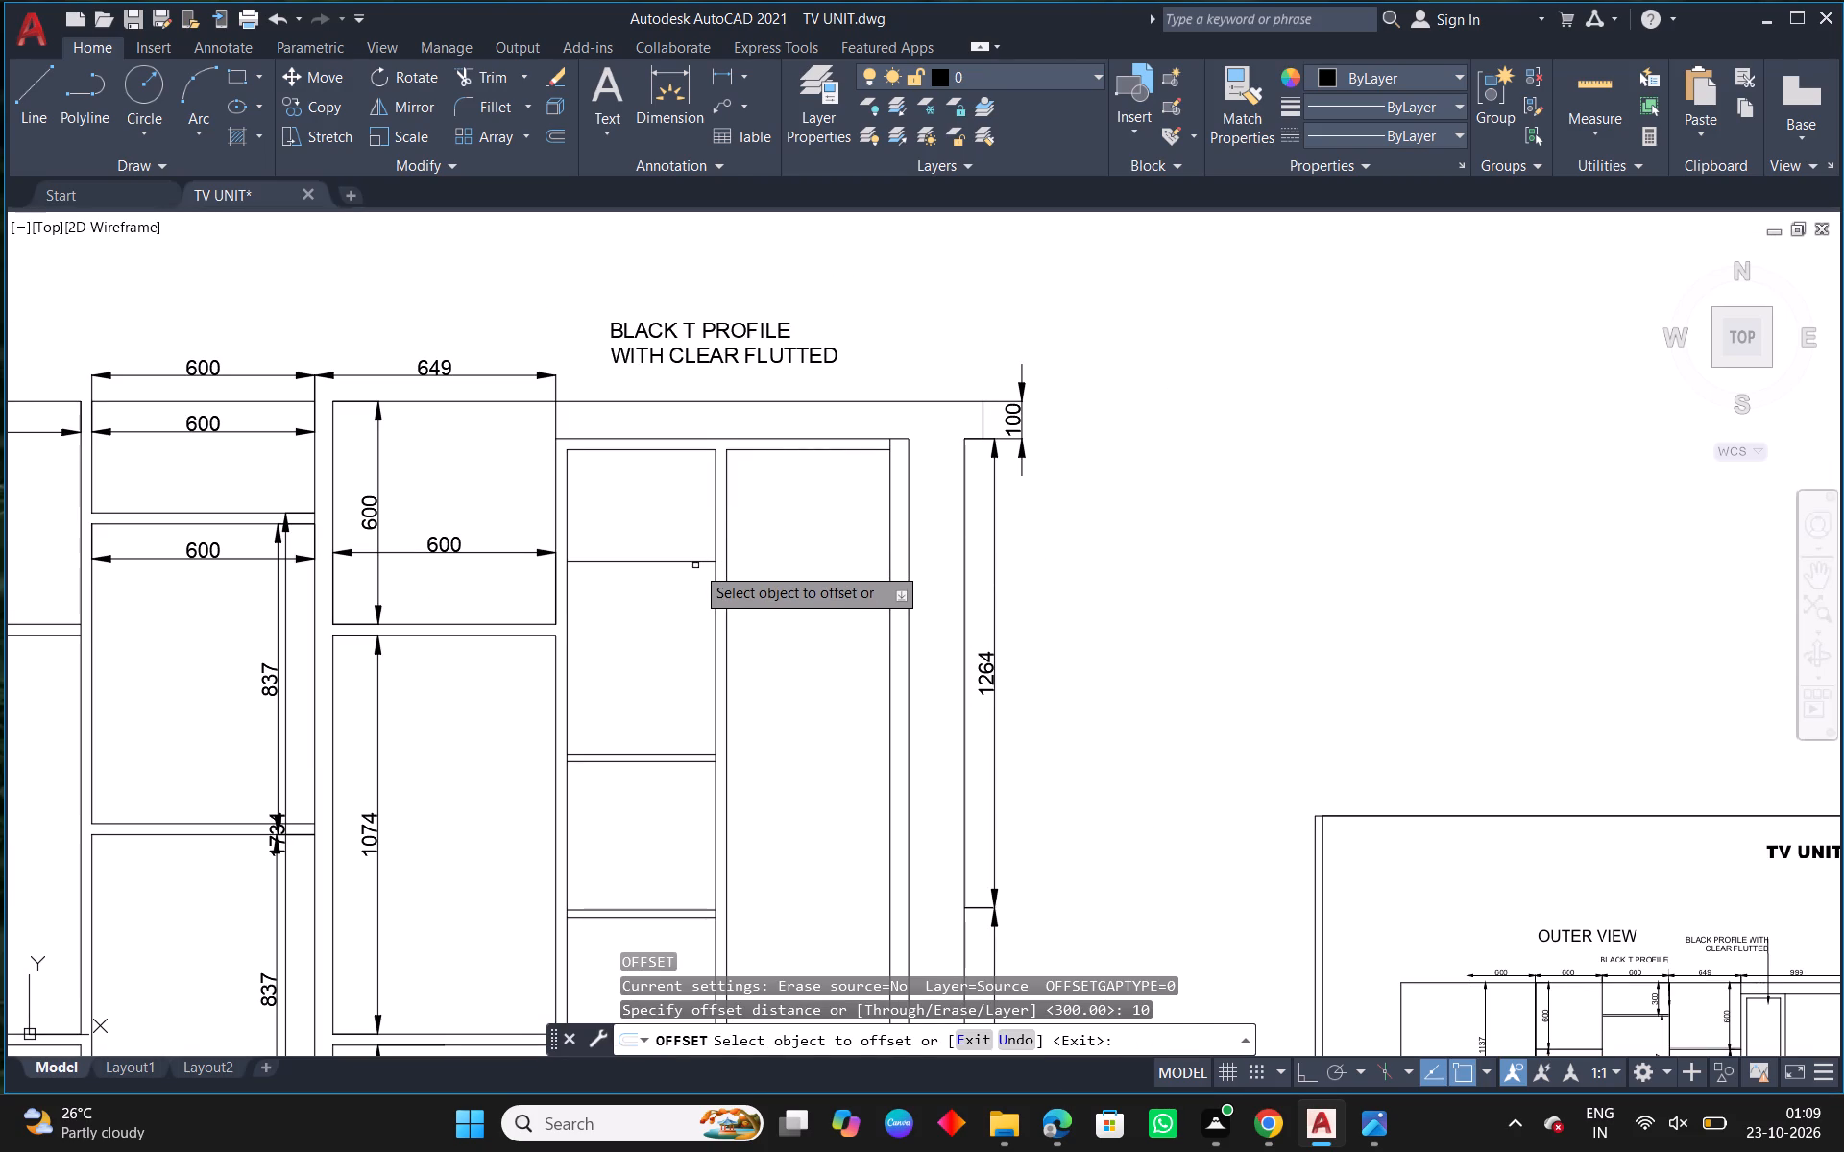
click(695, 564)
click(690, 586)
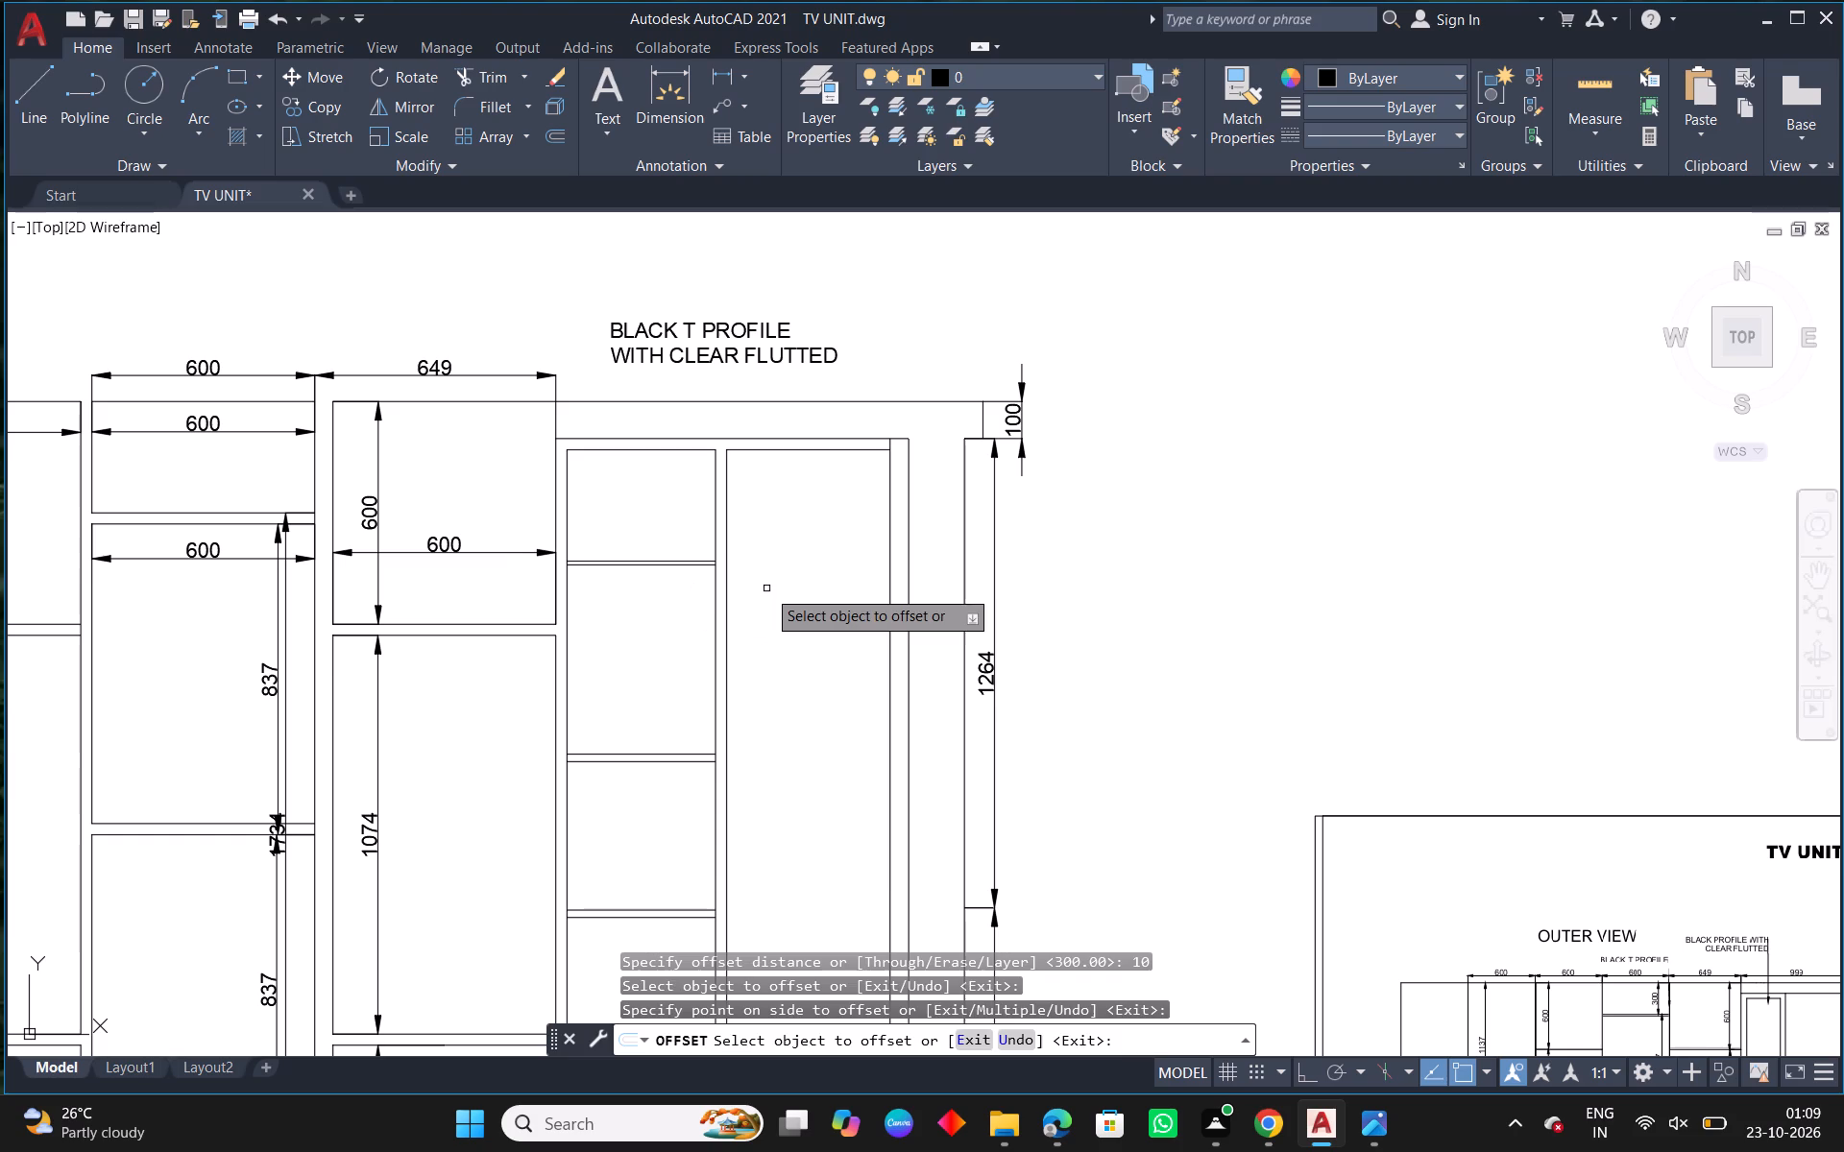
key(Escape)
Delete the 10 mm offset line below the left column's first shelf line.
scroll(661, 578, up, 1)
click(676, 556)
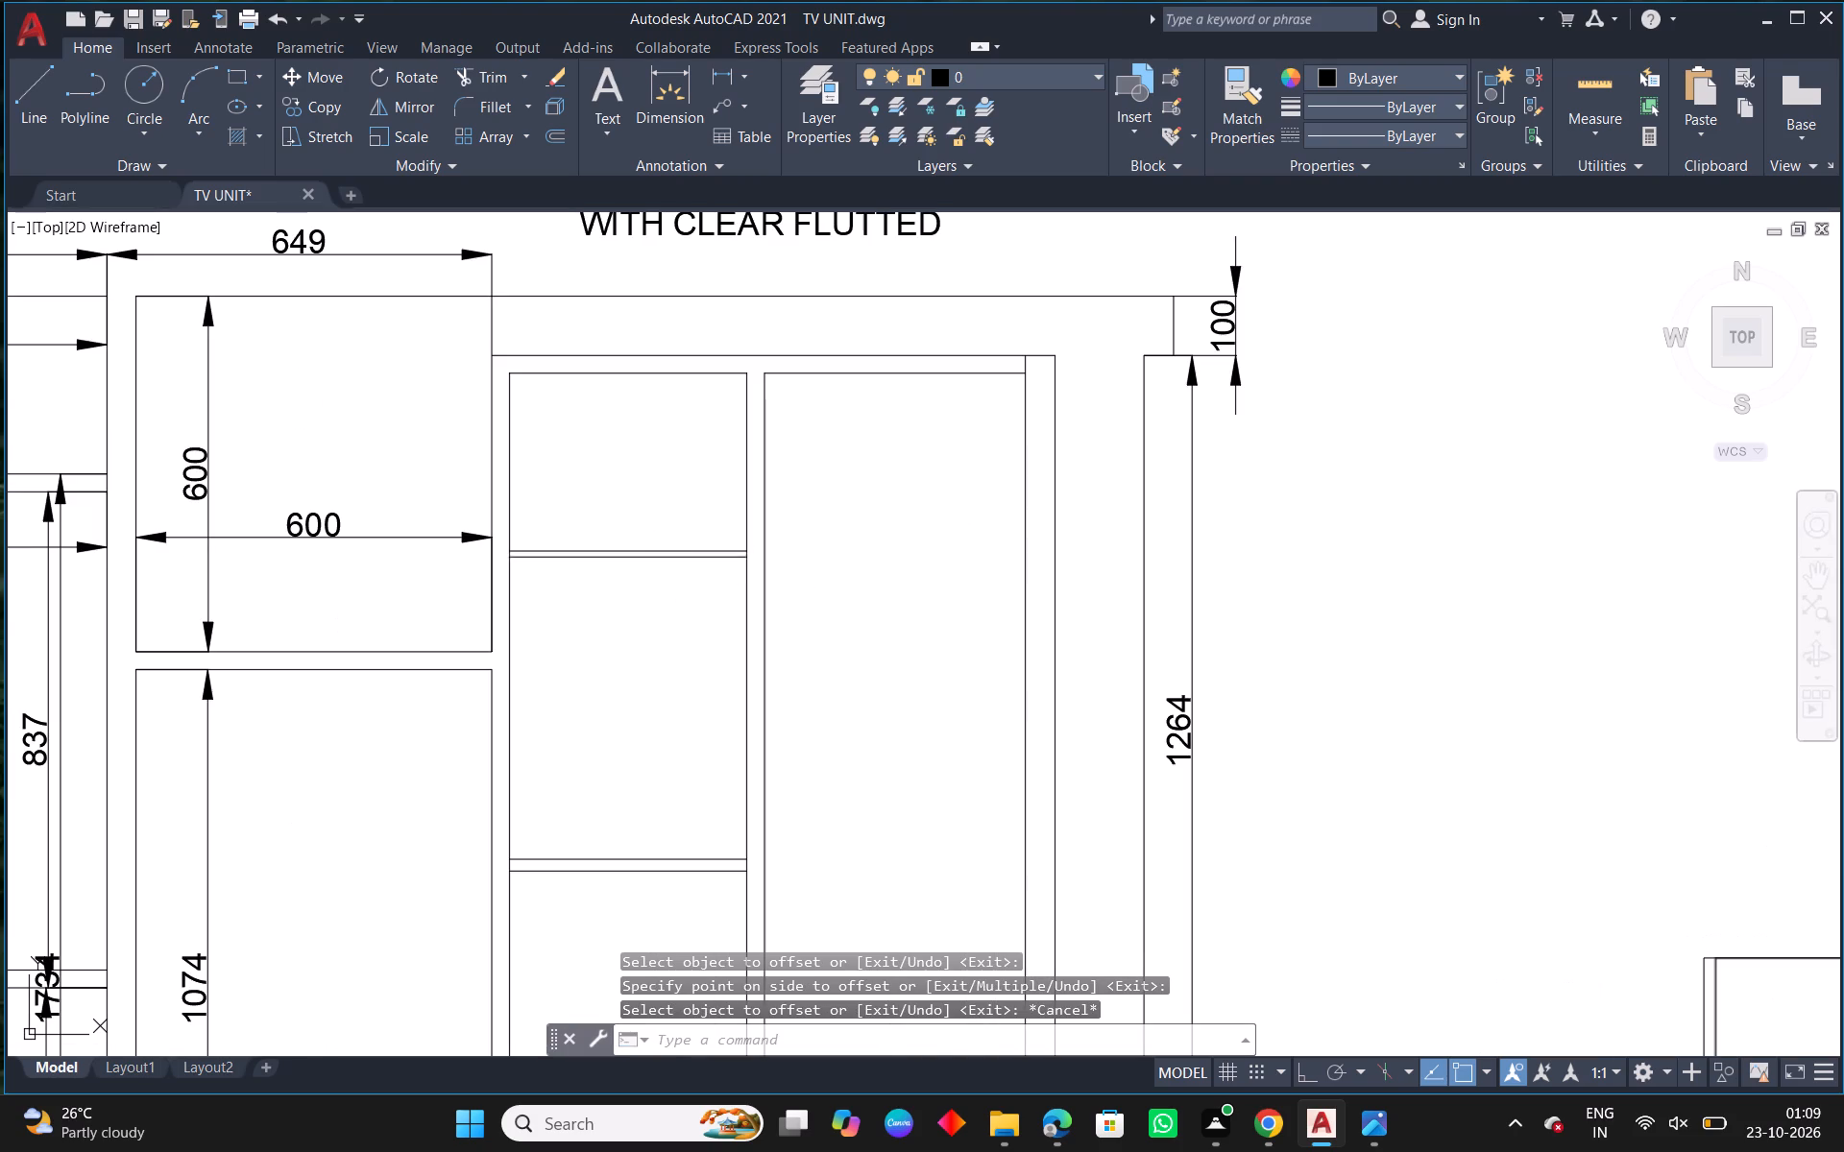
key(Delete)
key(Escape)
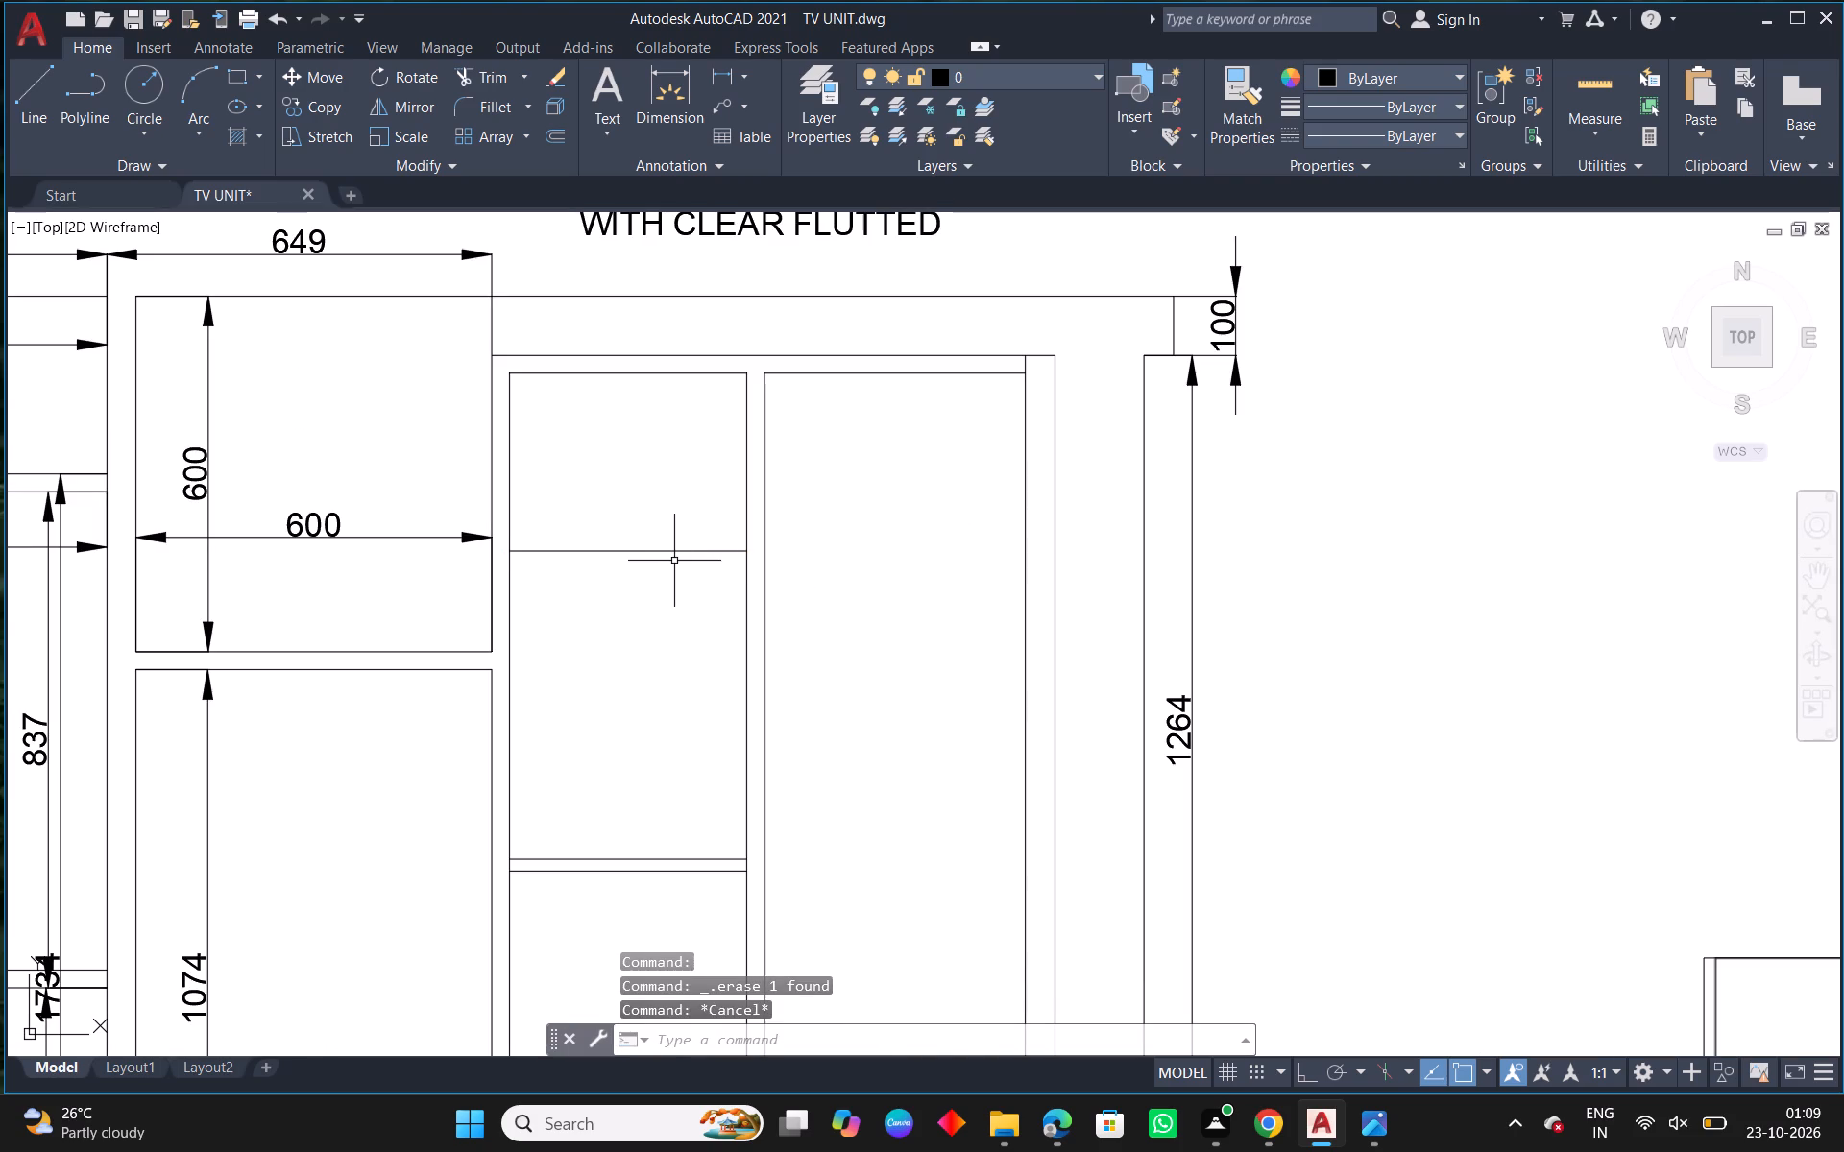
Offset the left column's first shelf line 20 mm downward to form the shelf thickness.
text(O 20)
key(space)
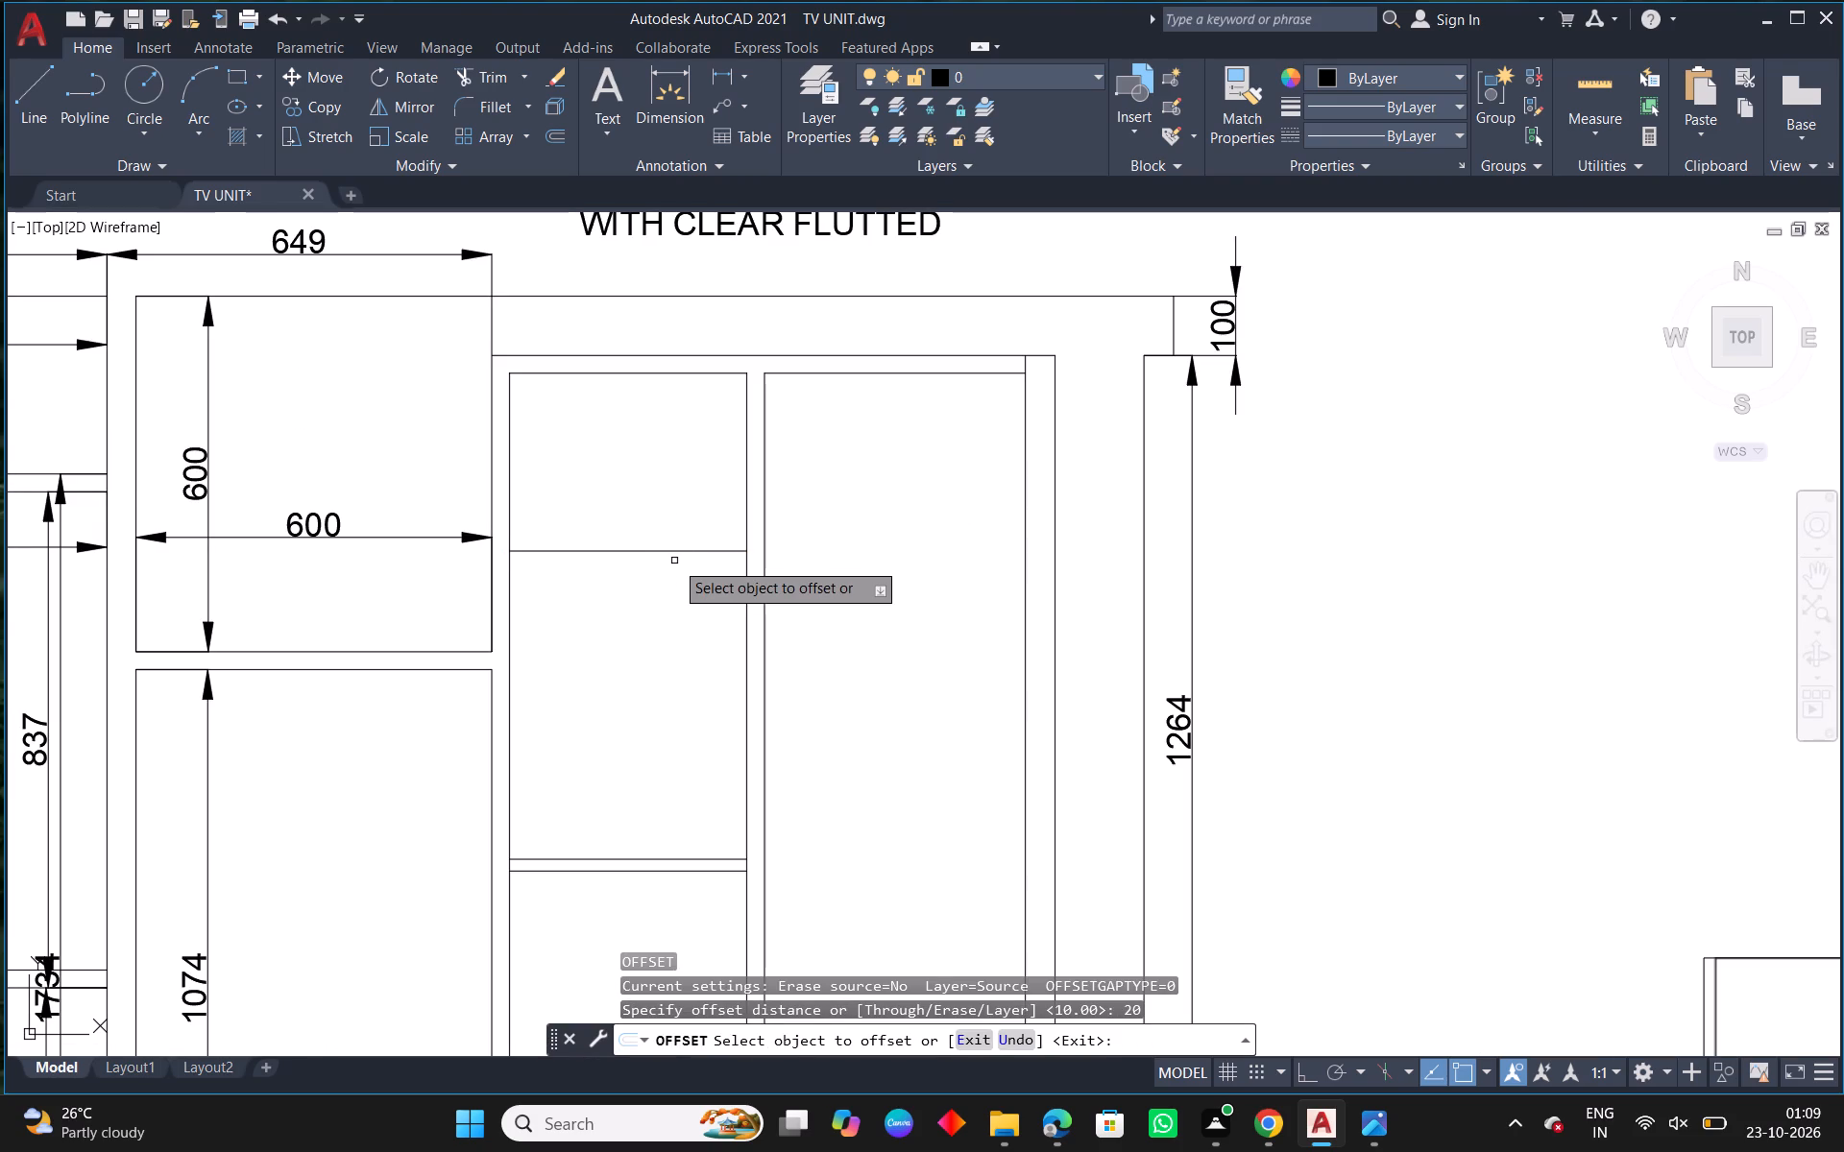
scroll(674, 561, up, 1)
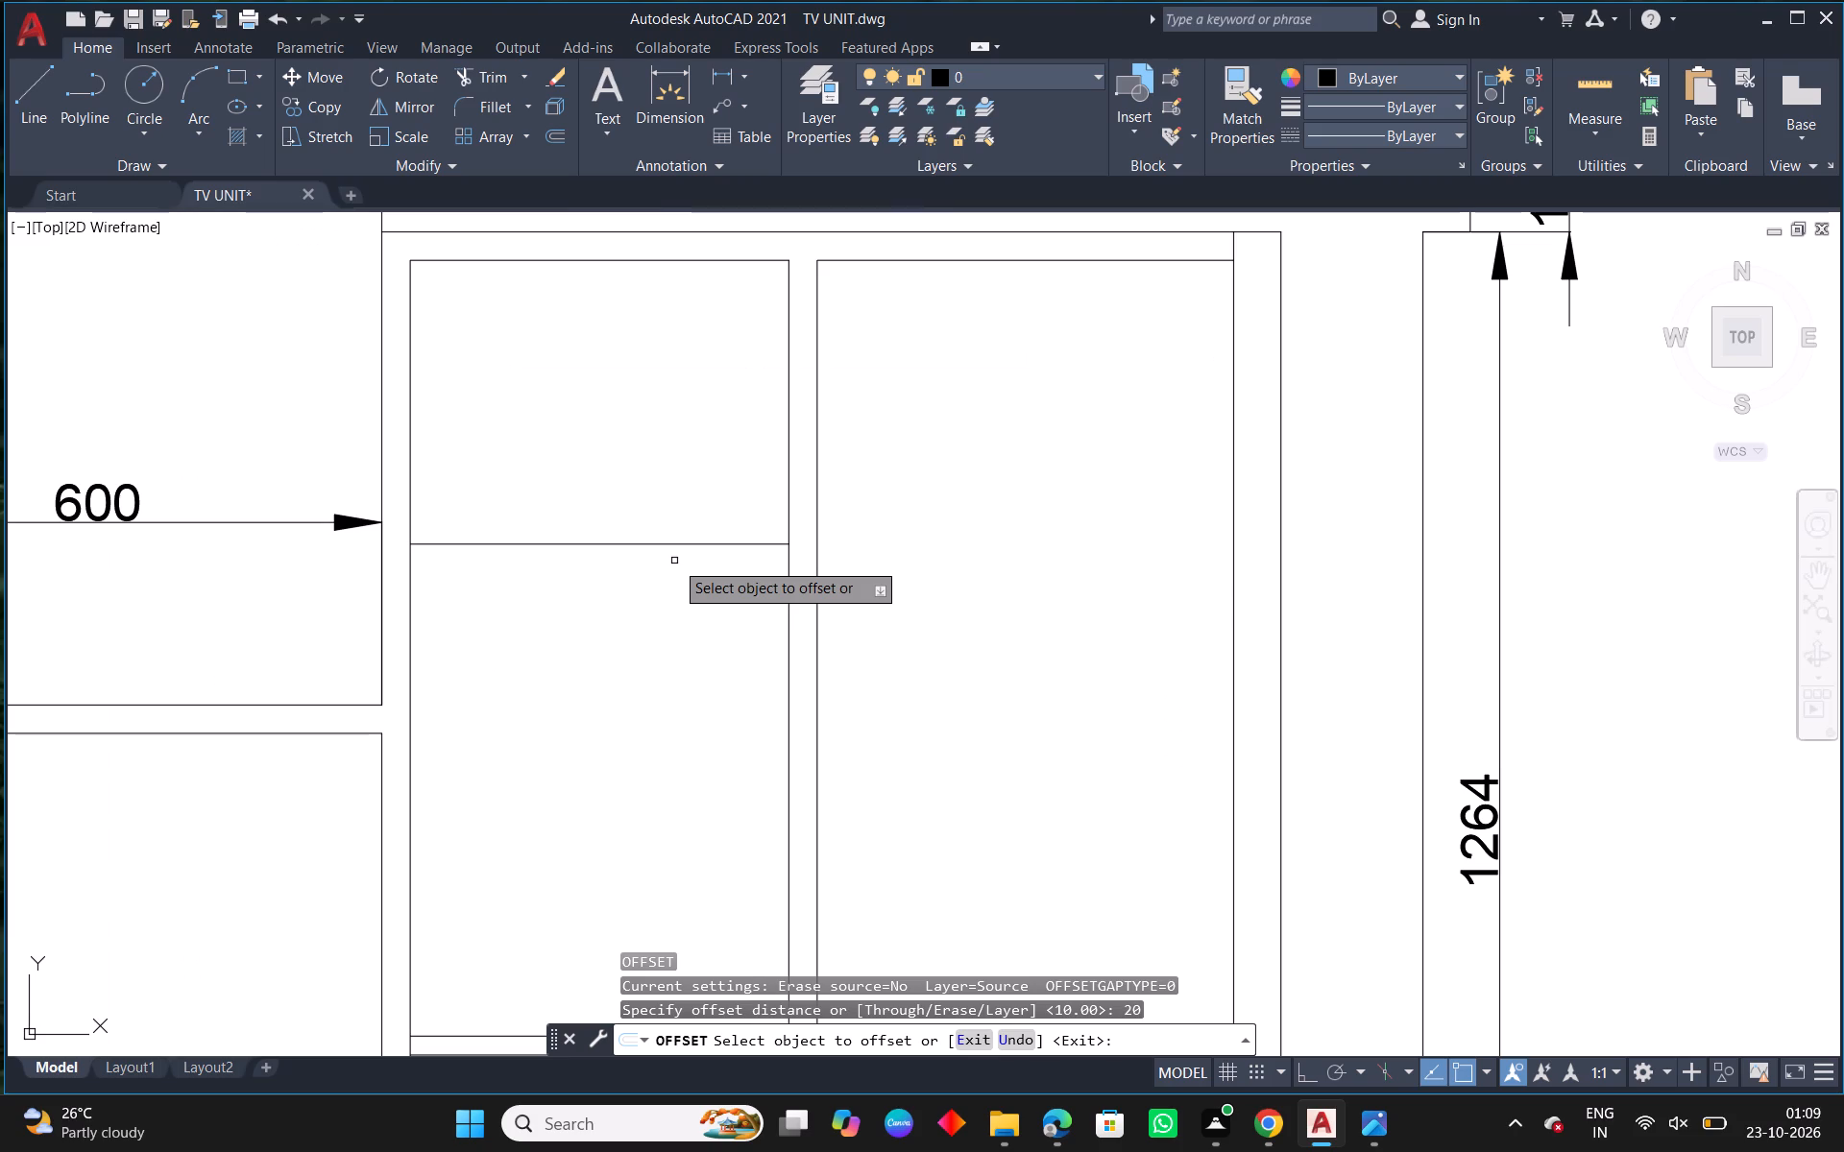
click(731, 541)
click(731, 576)
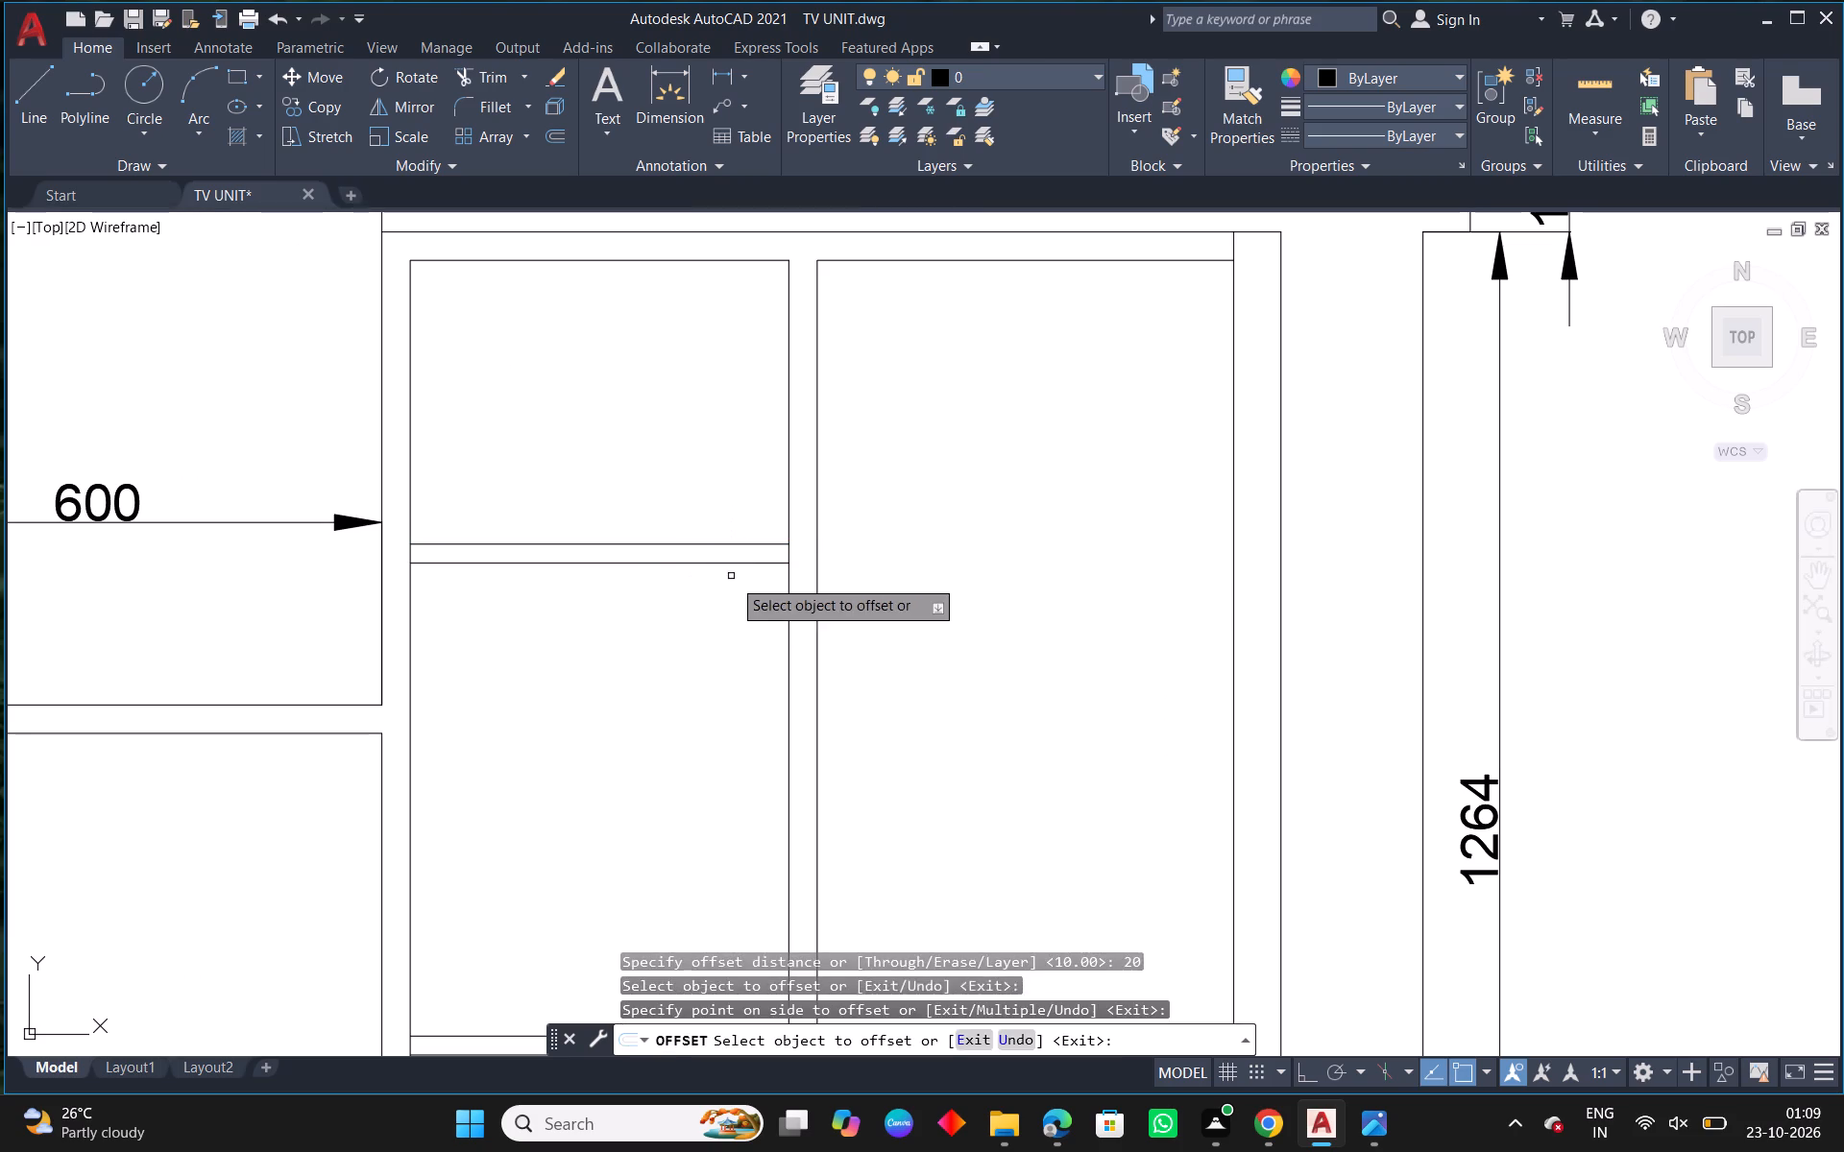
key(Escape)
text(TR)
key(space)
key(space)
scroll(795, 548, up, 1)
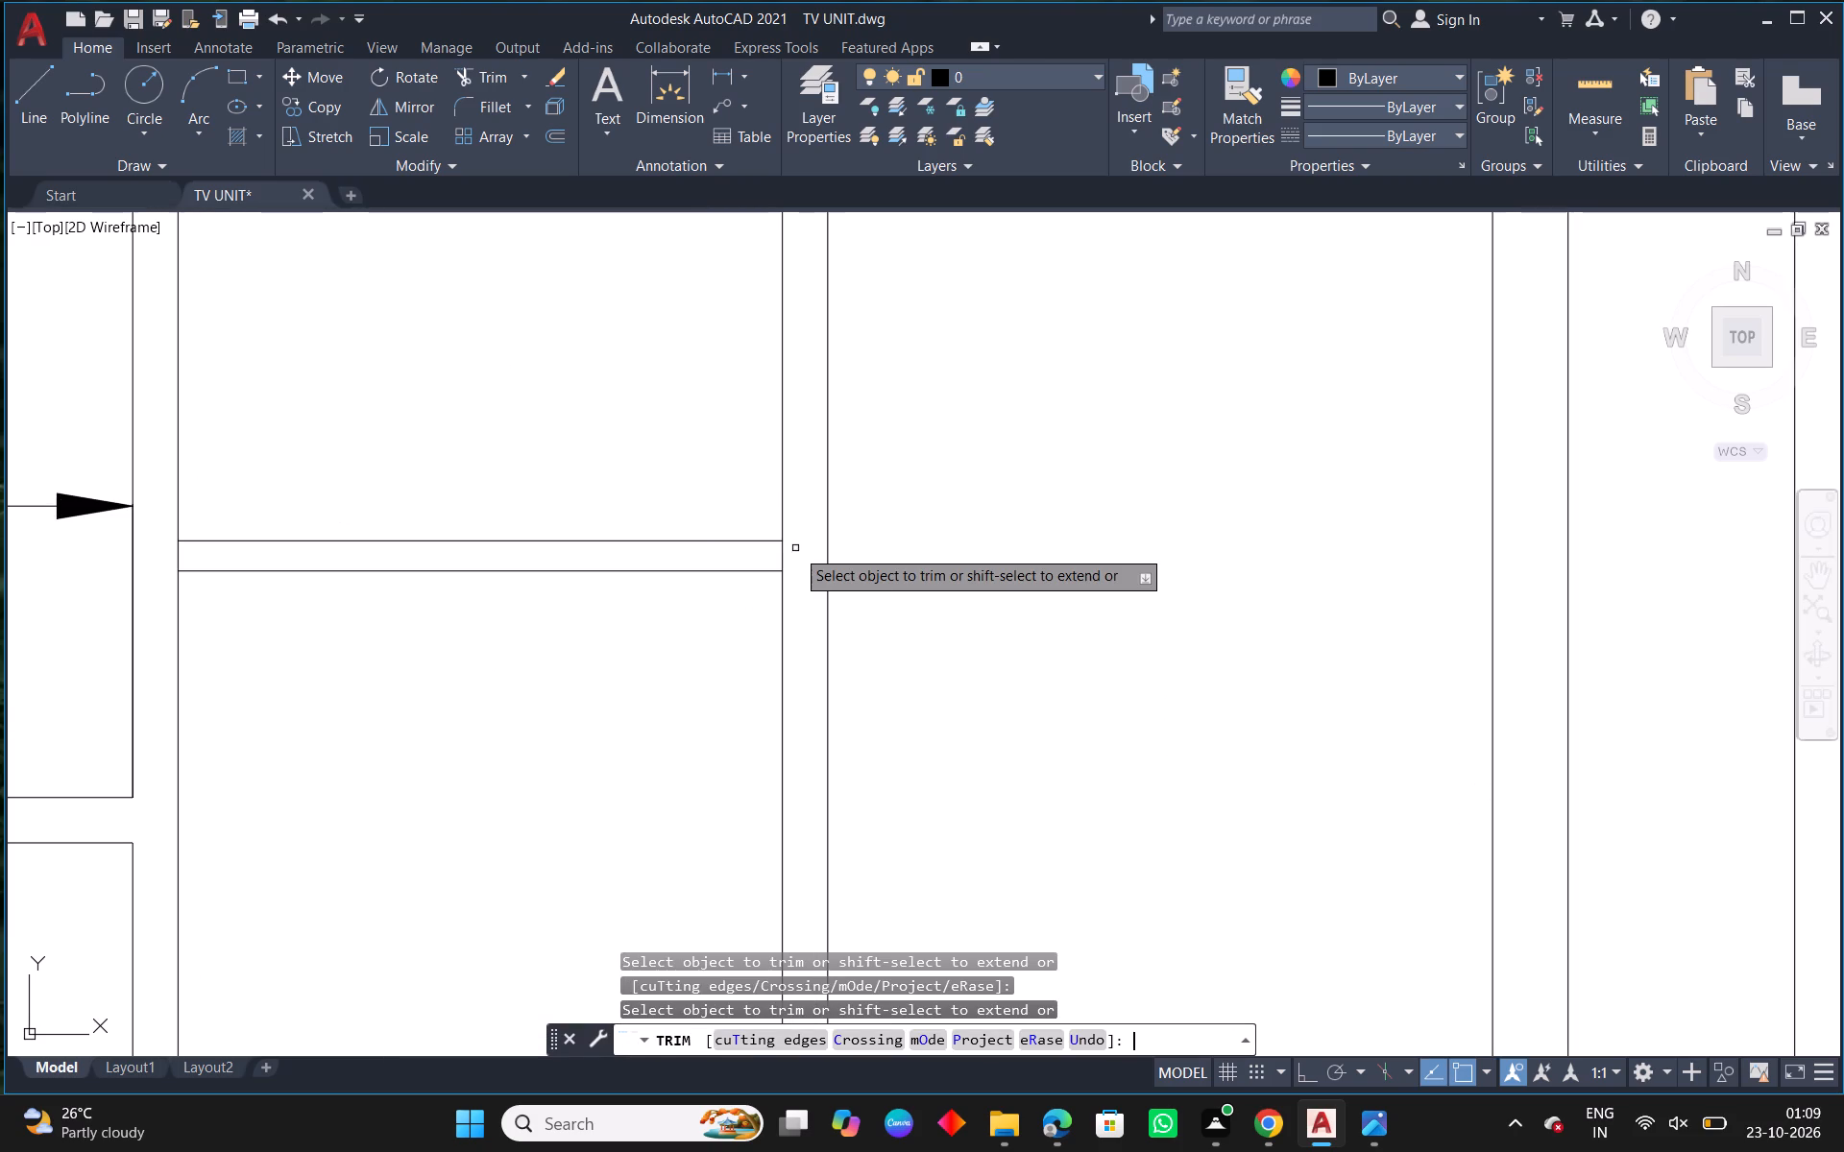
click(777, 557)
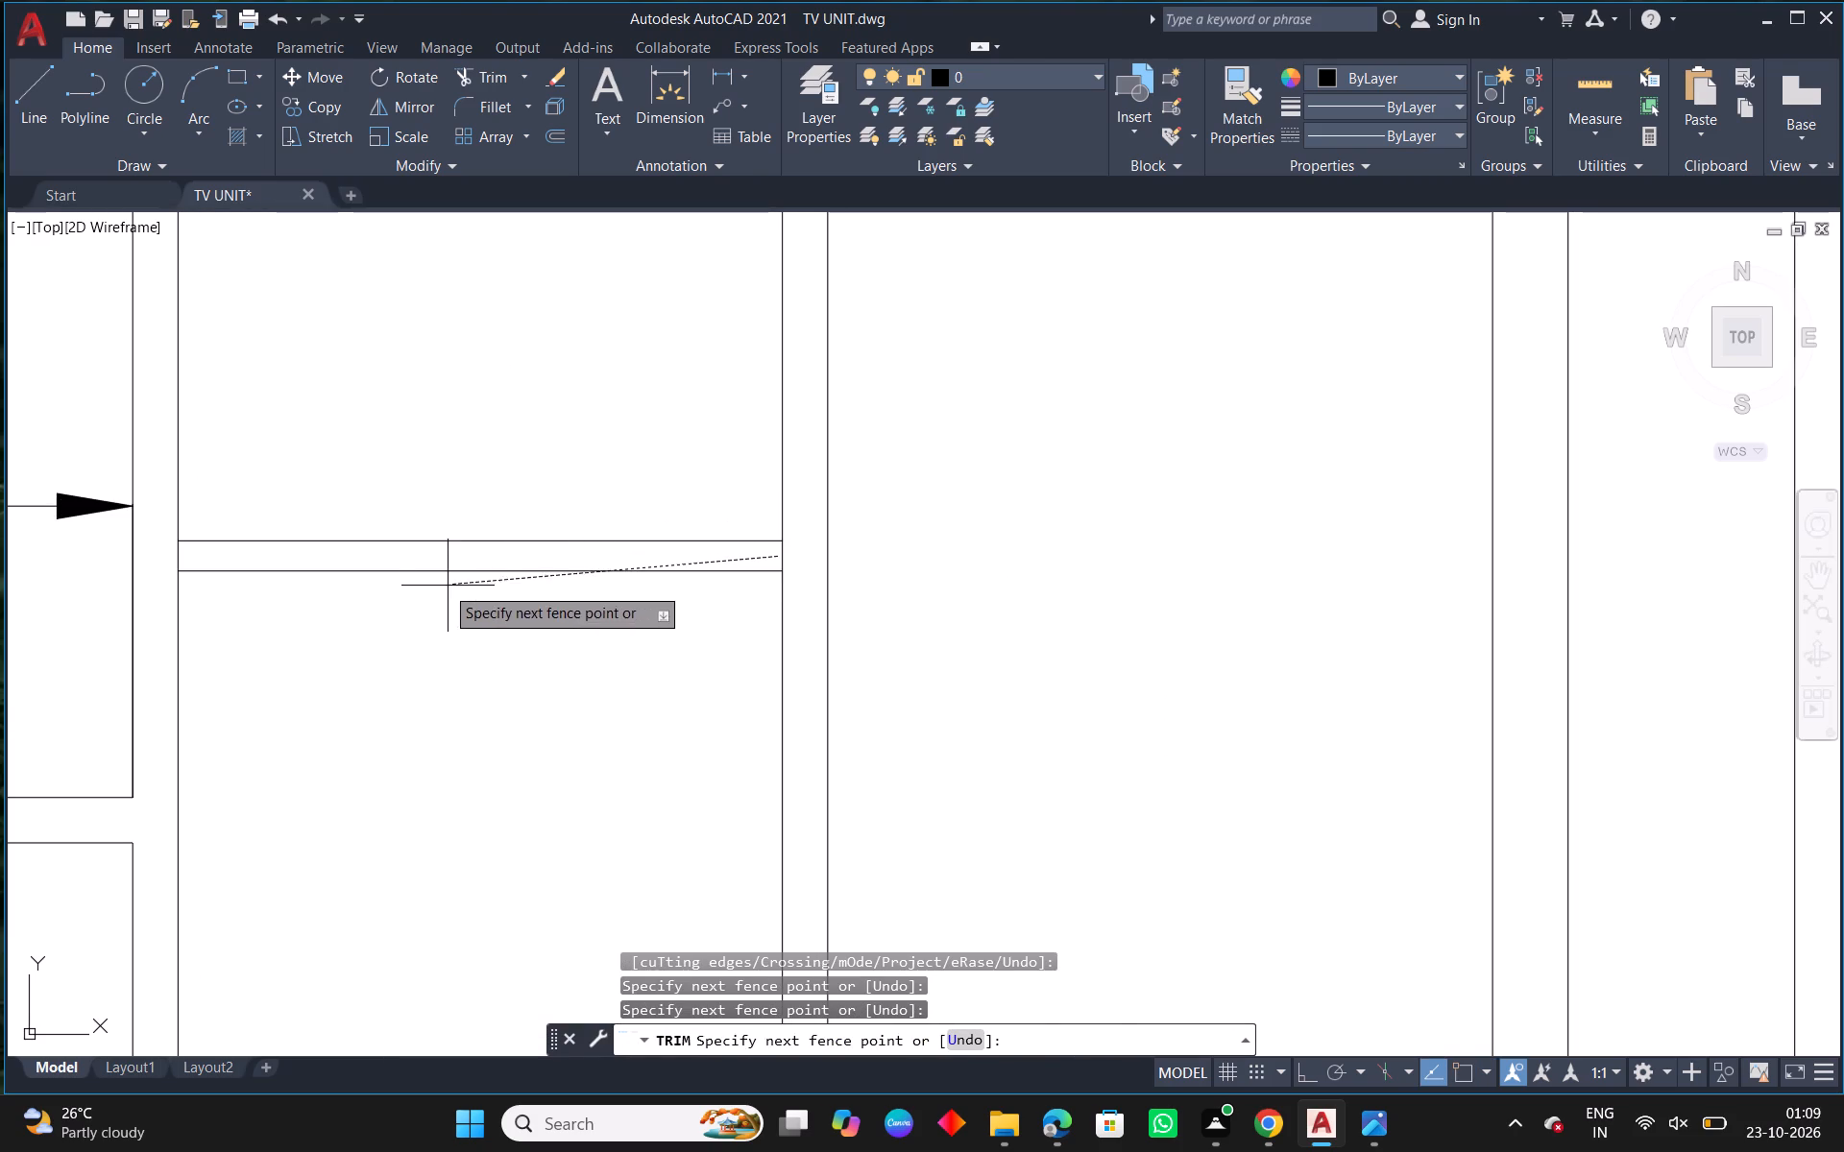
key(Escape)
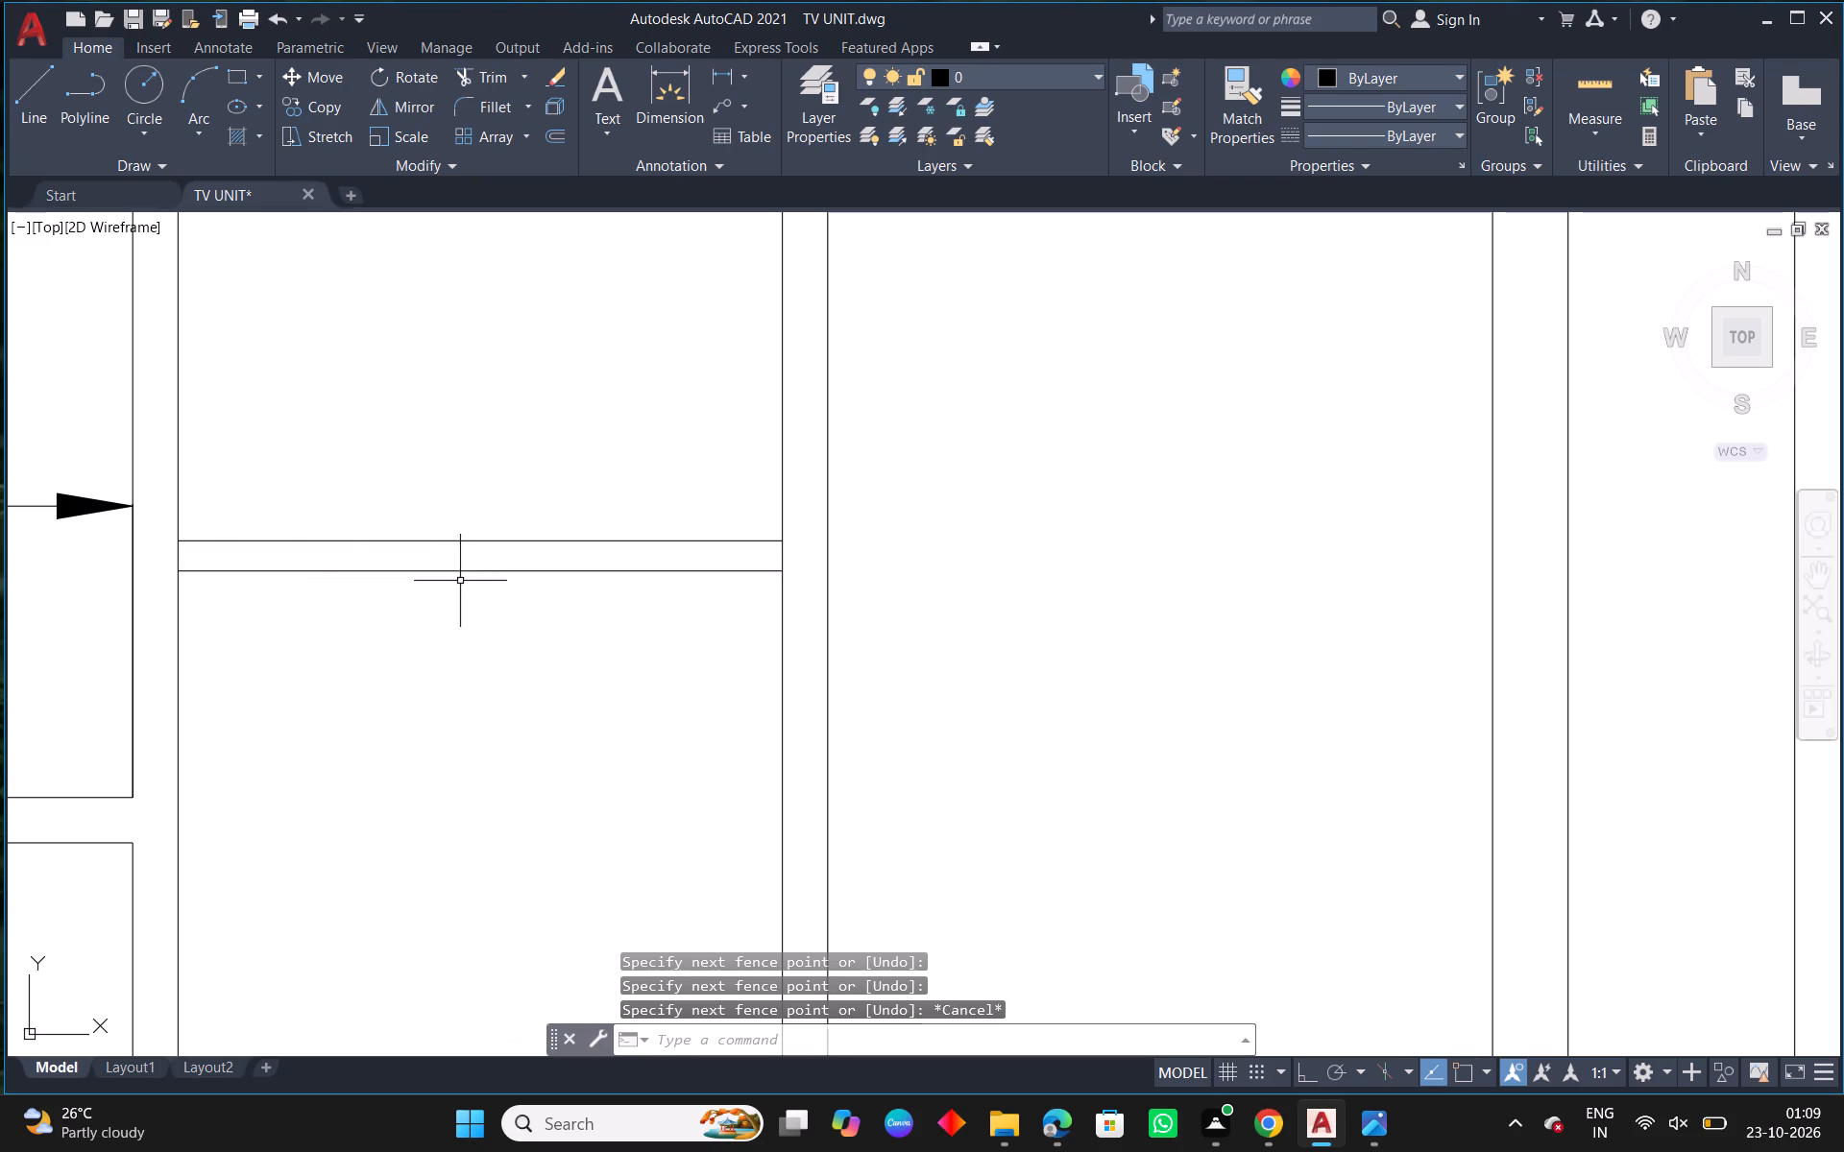
Trim the vertical side lines across the thickness of the left column's first shelf at both ends.
text(TR)
key(space)
key(space)
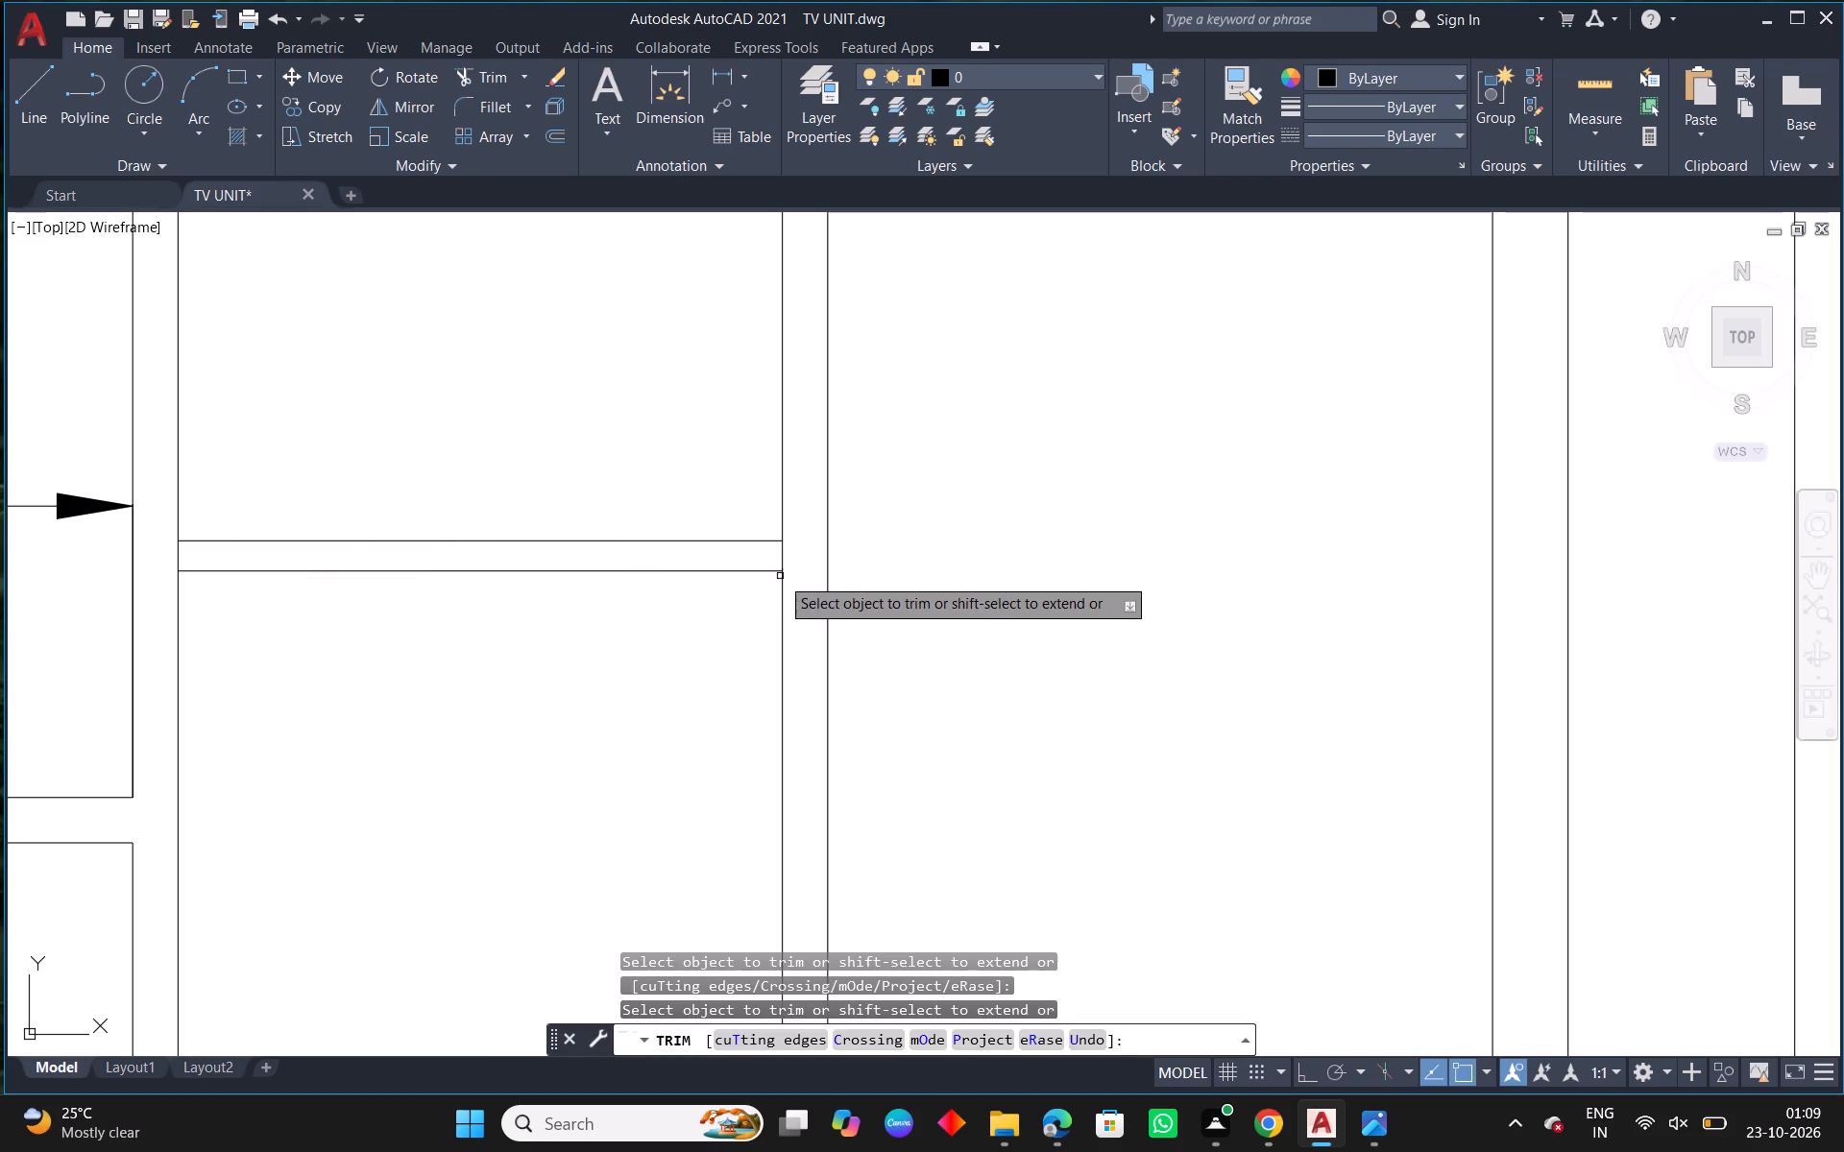
click(779, 562)
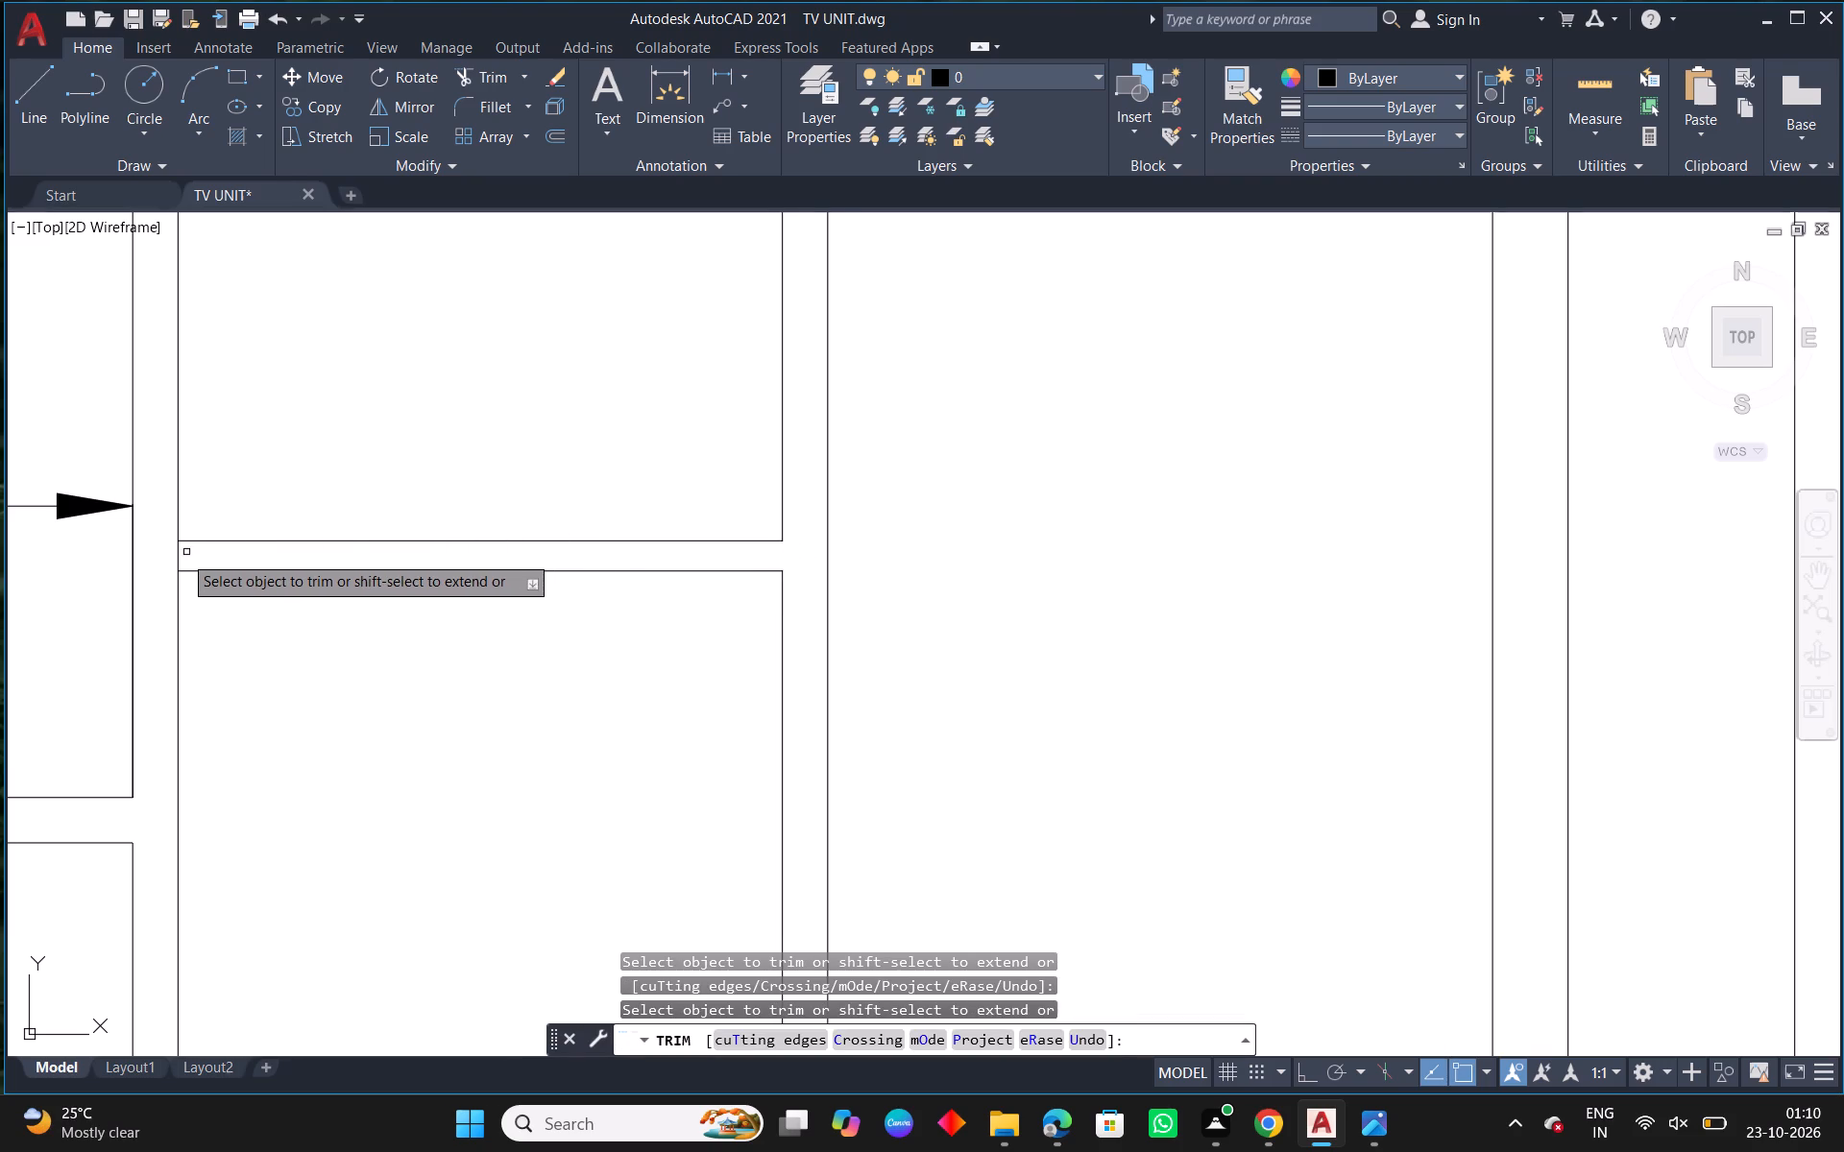
click(179, 554)
right_click(181, 554)
click(319, 579)
key(Escape)
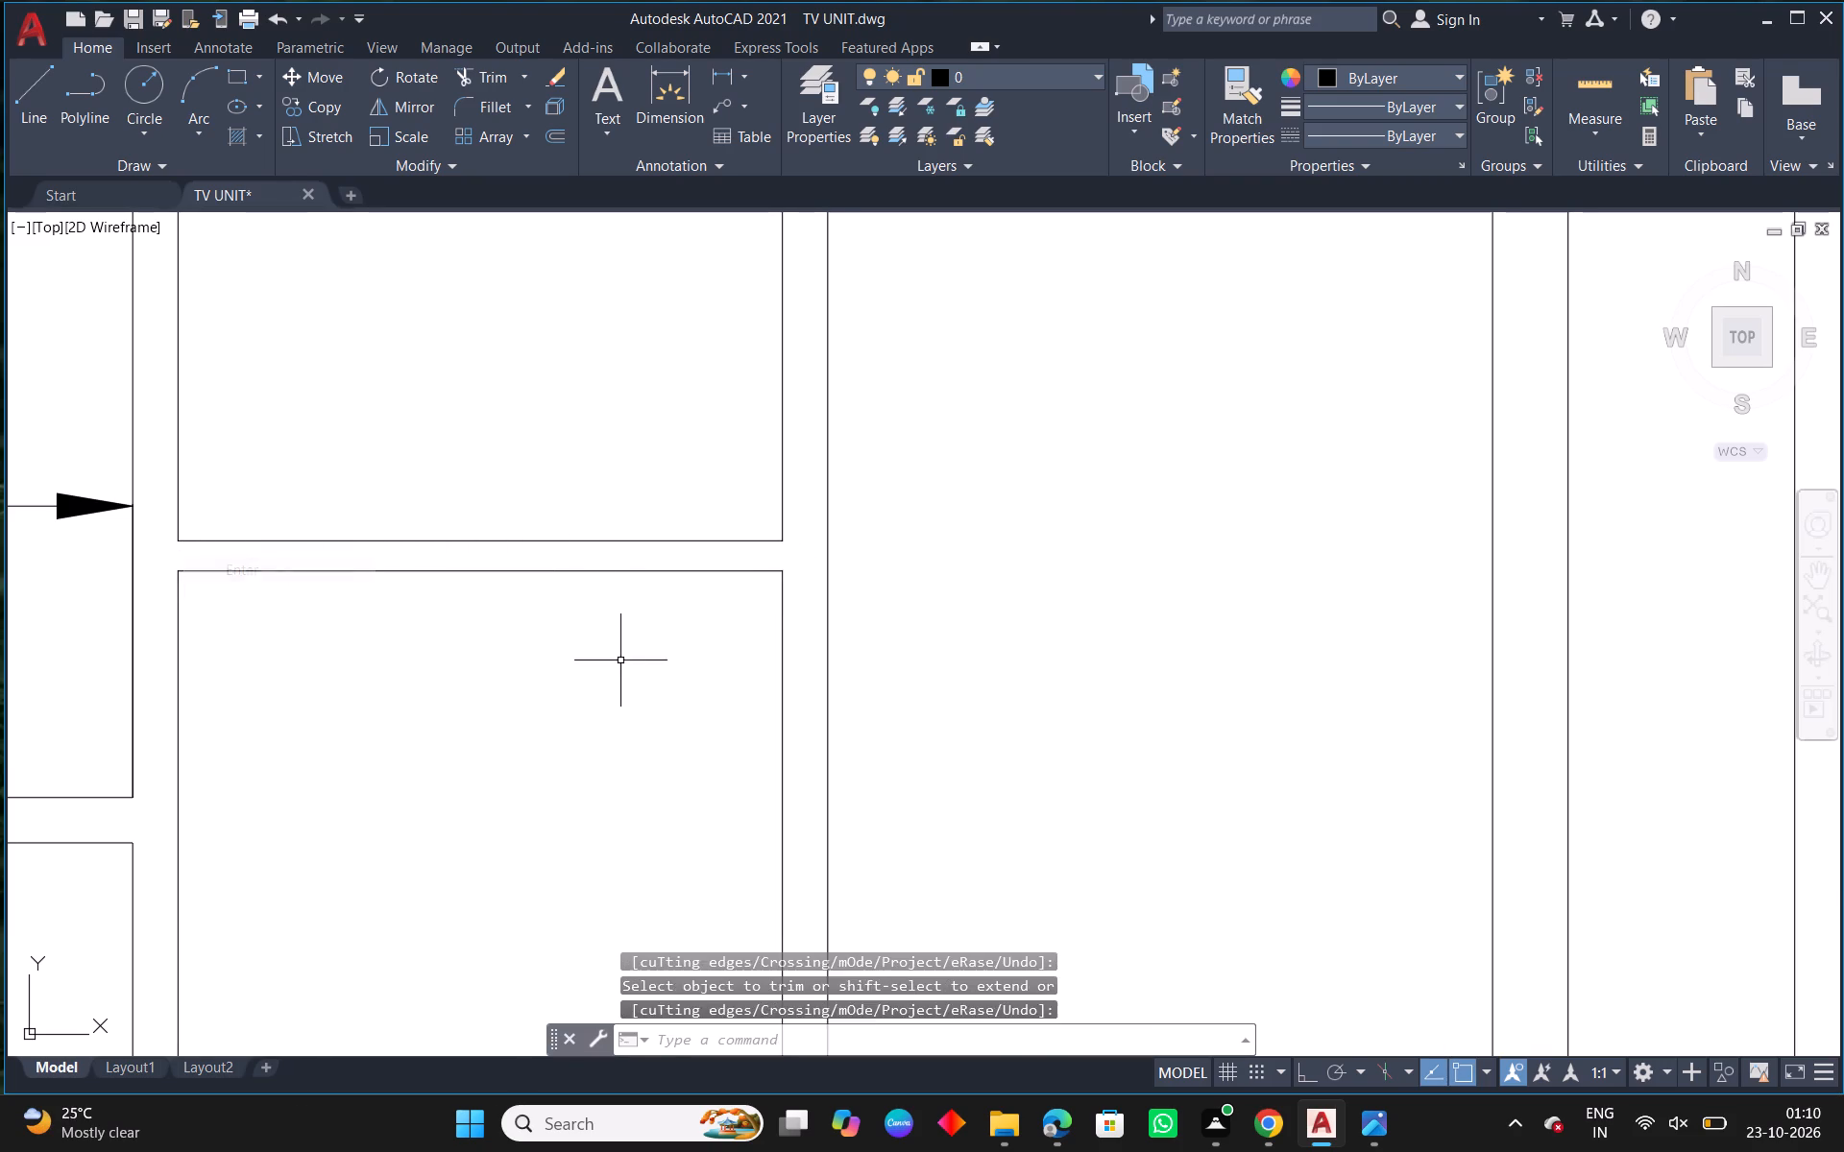
Offset the top inner line of the tall cabinet's right column 420 mm downward.
scroll(736, 664, down, 3)
text(O 420)
key(space)
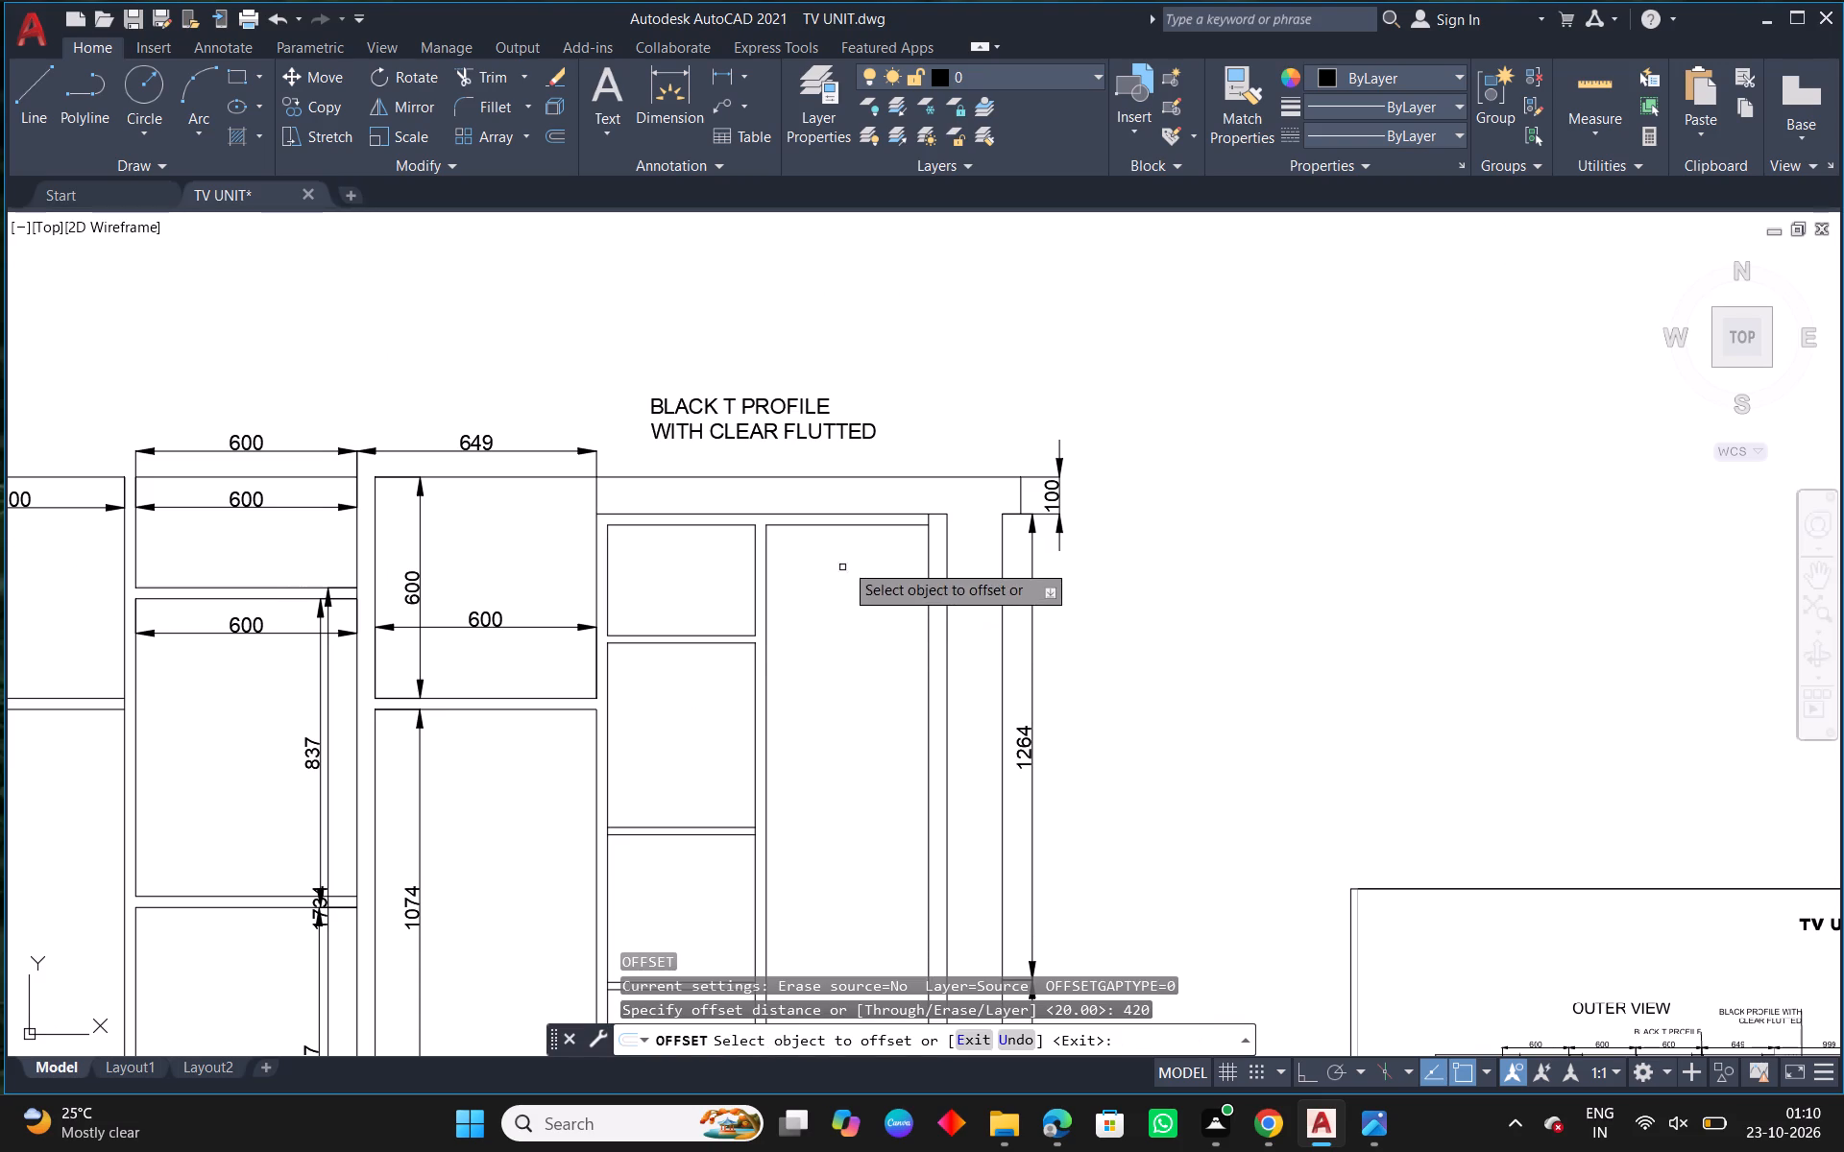
click(861, 522)
click(859, 567)
key(Escape)
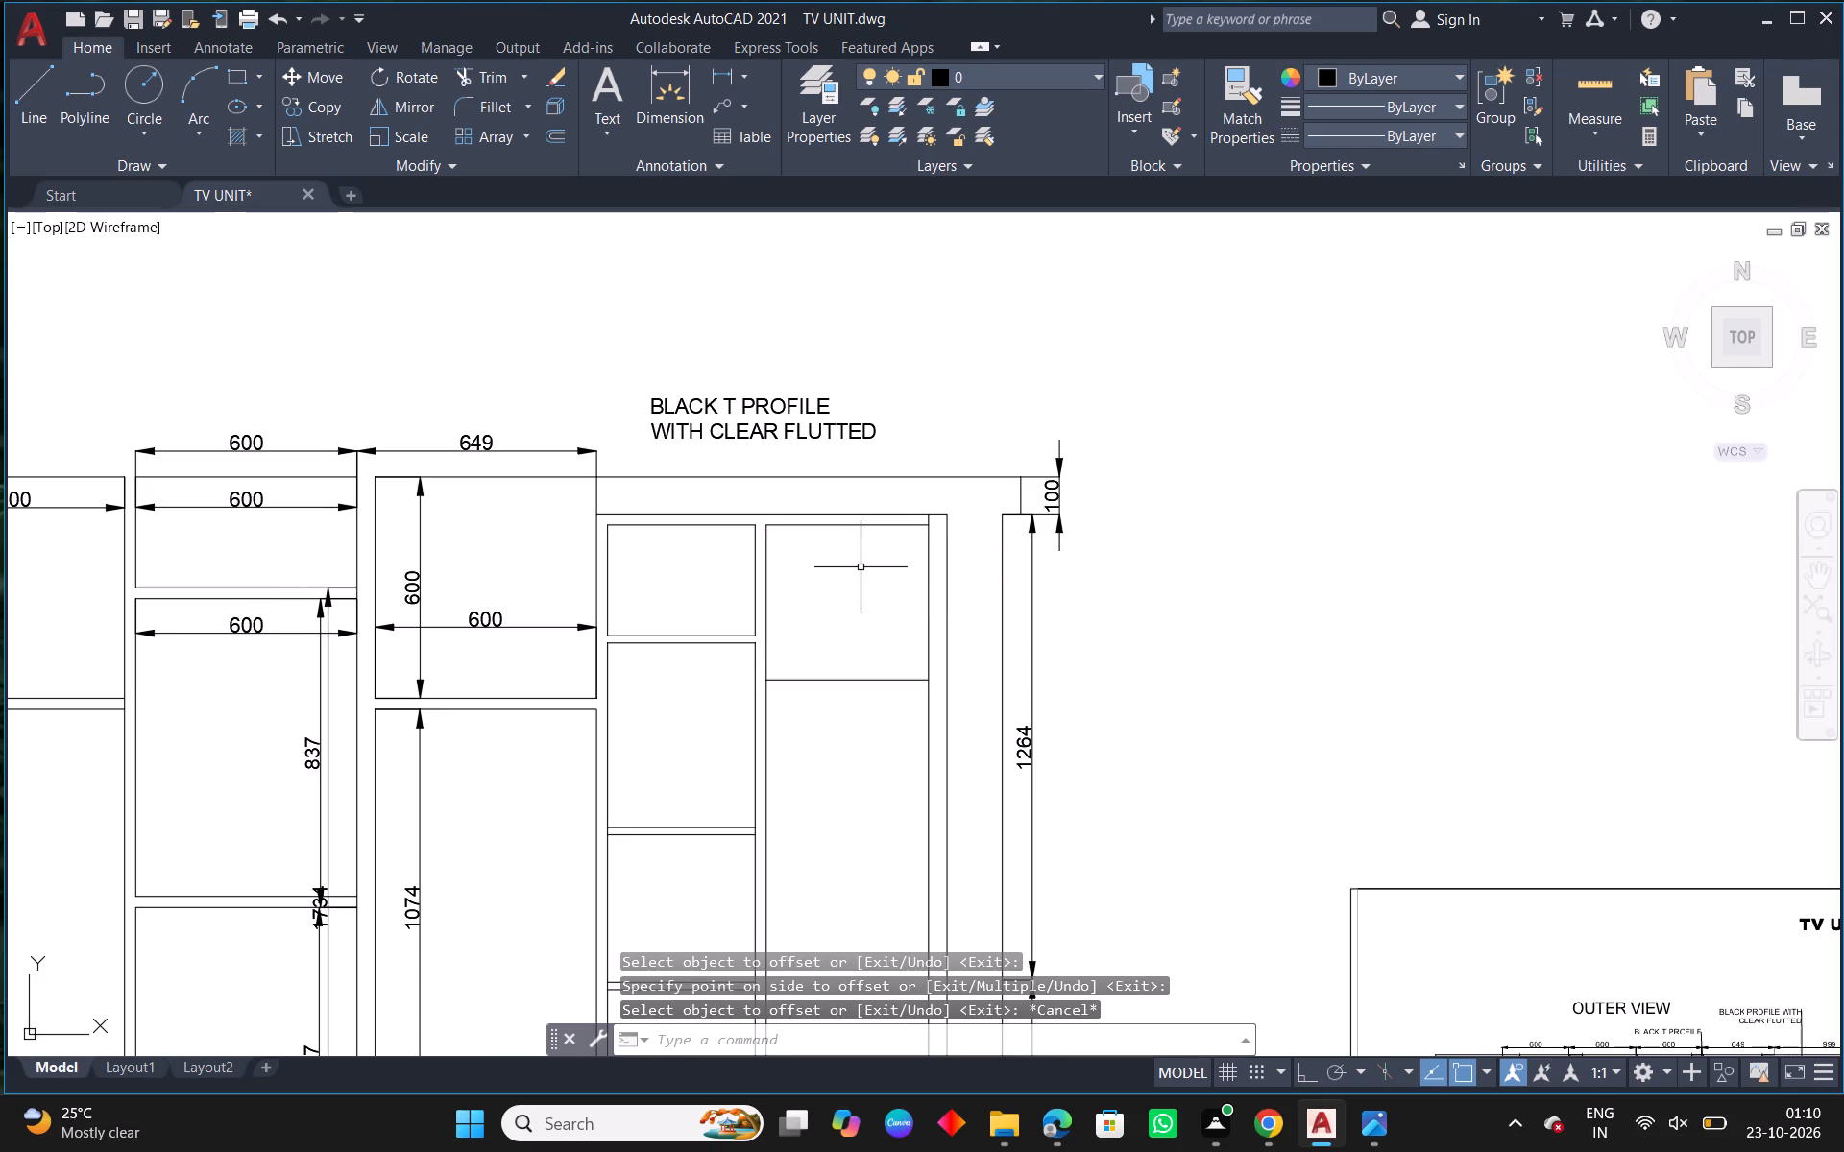
Offset the right column's new shelf line 20 mm downward to form the shelf thickness.
text(O)
key(space)
text(20)
key(Return)
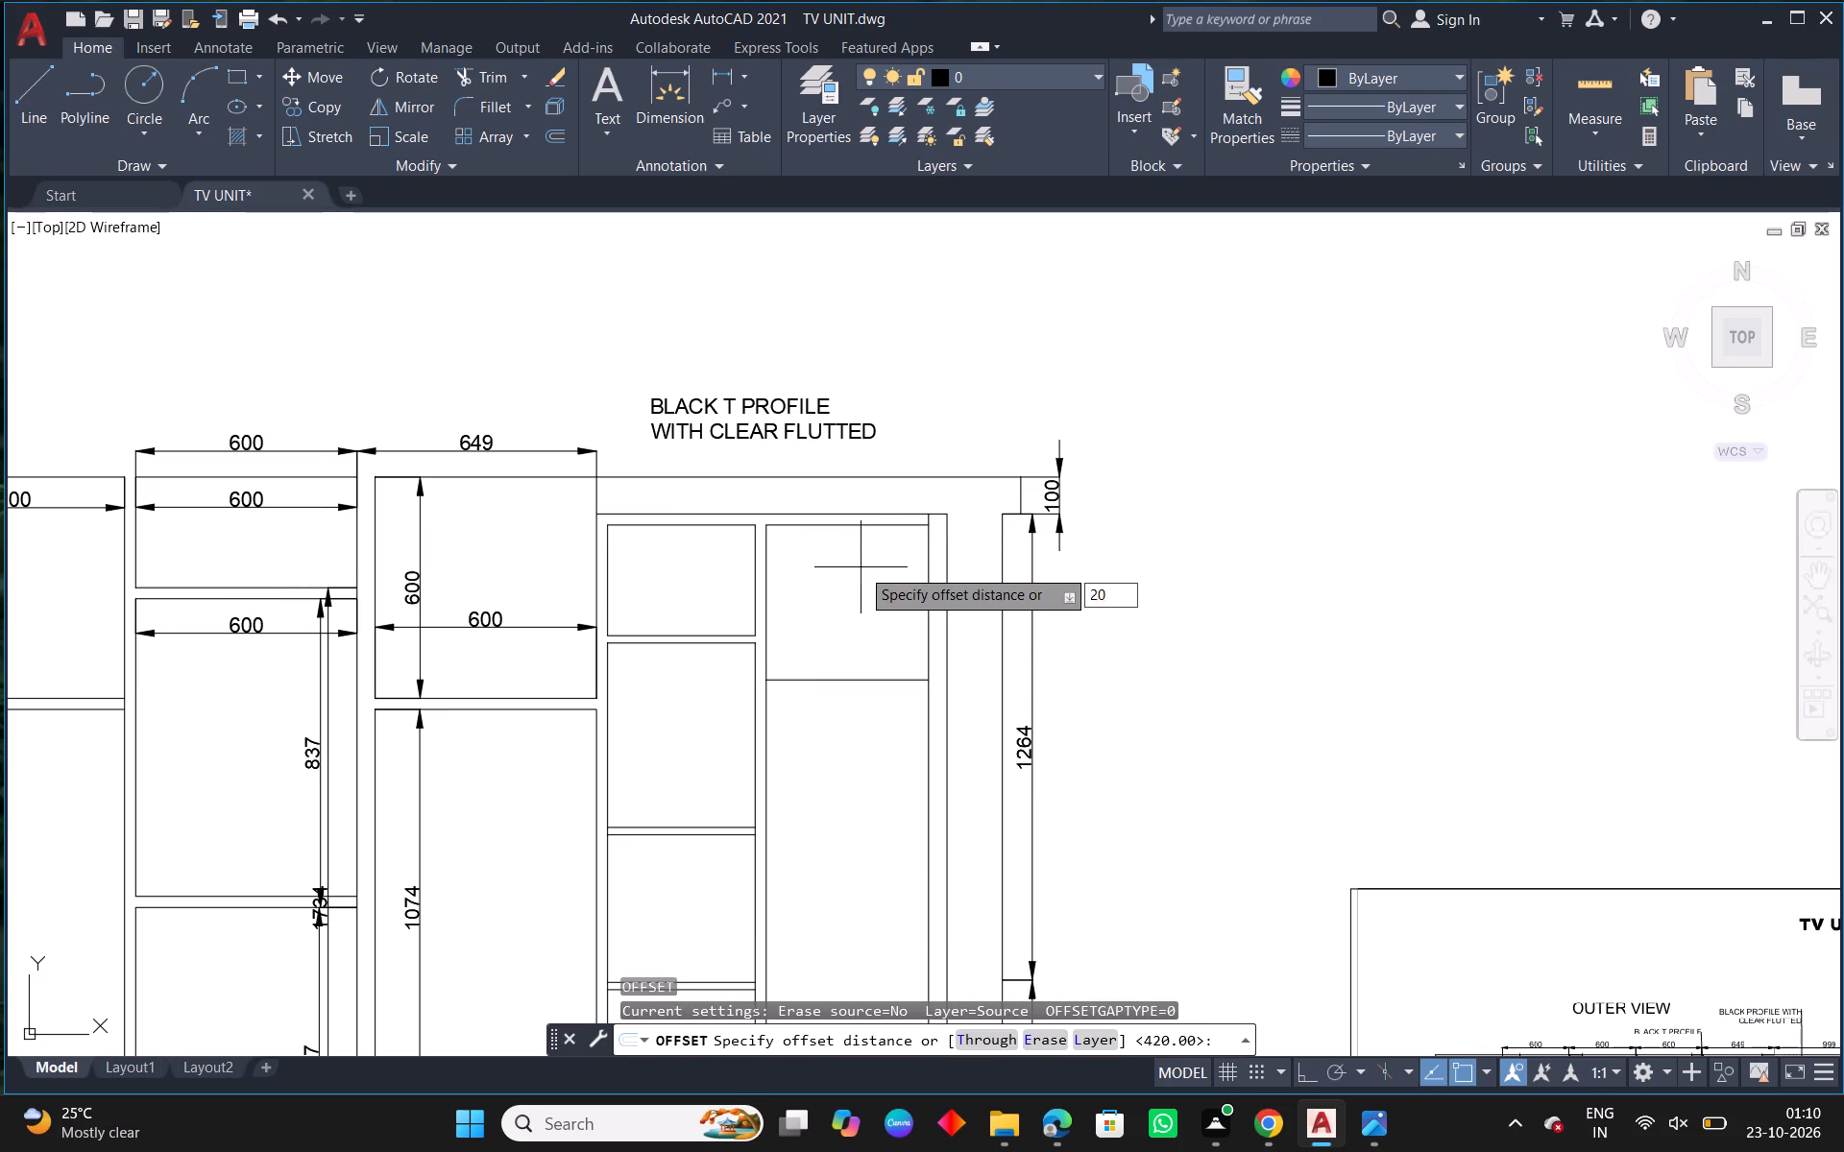
click(858, 678)
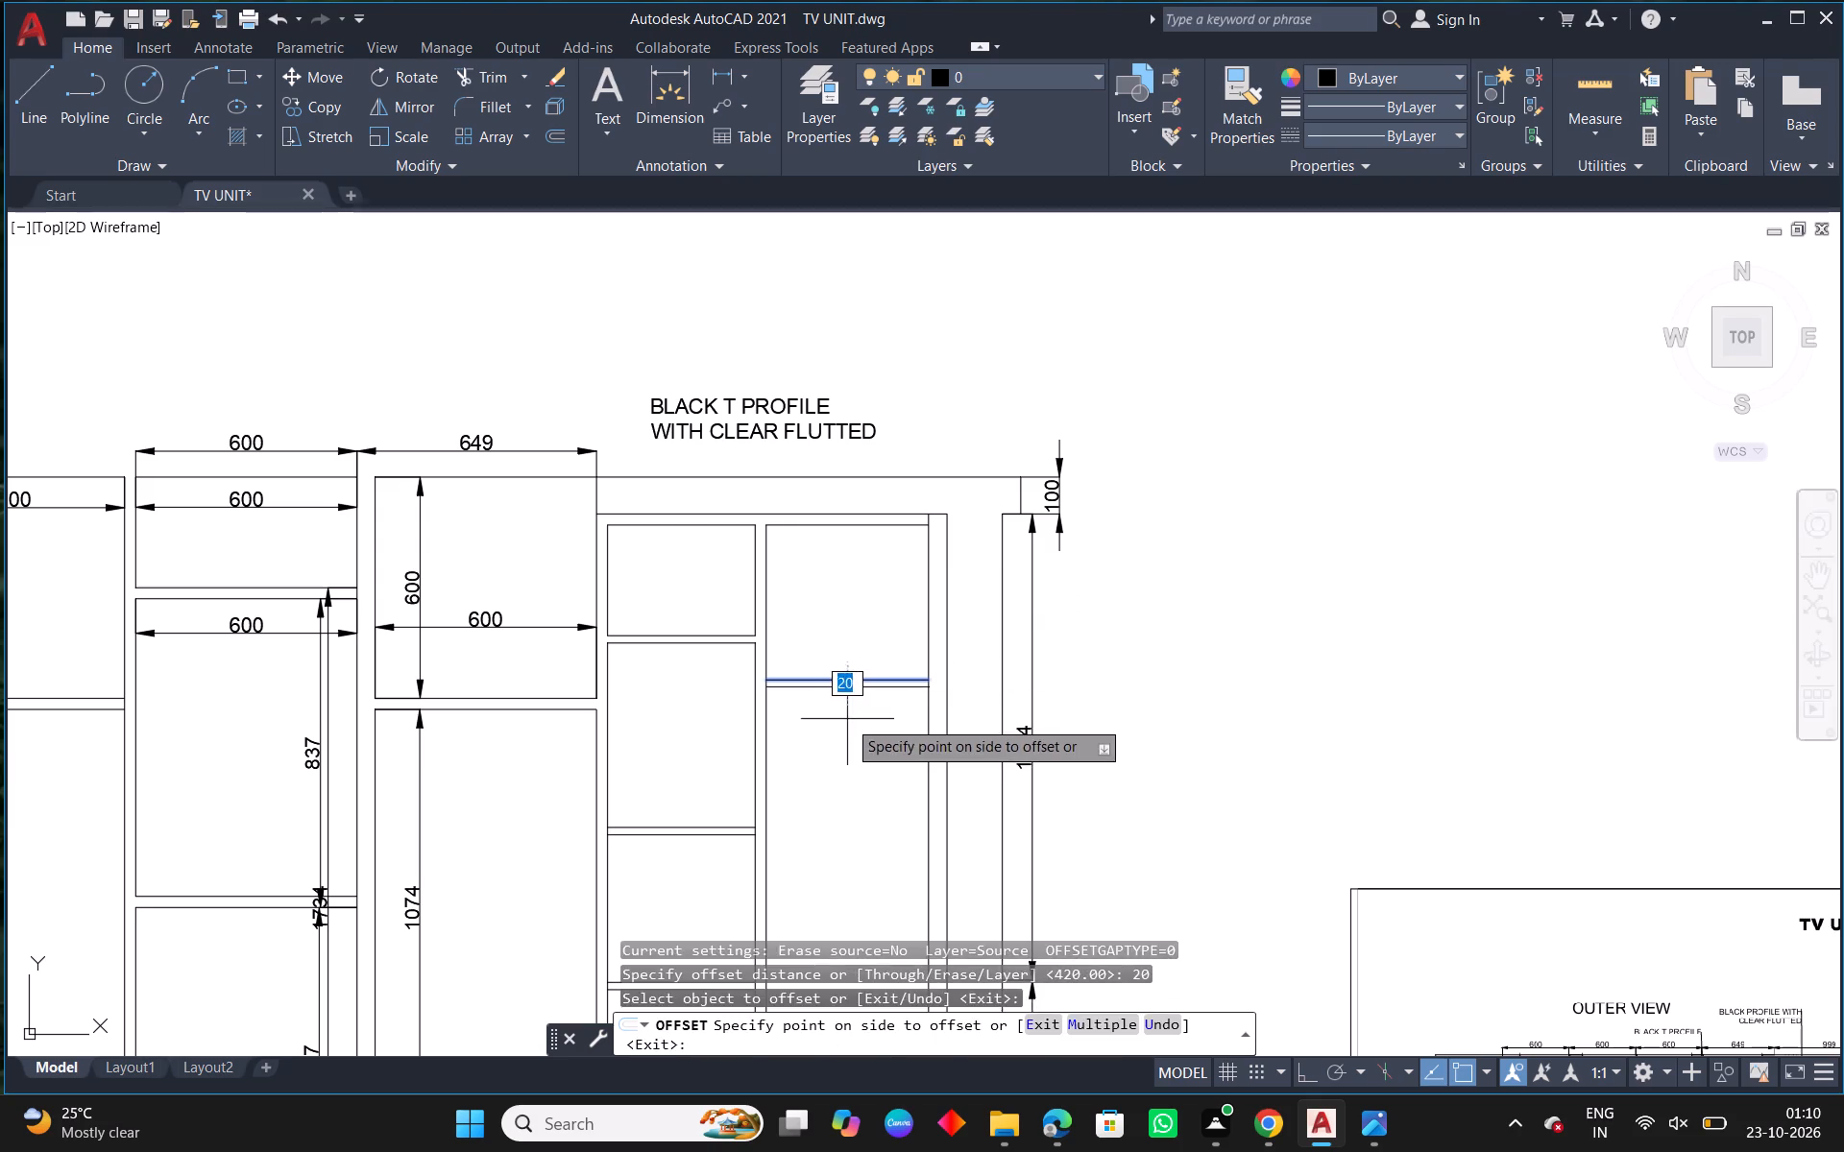
click(847, 719)
key(Escape)
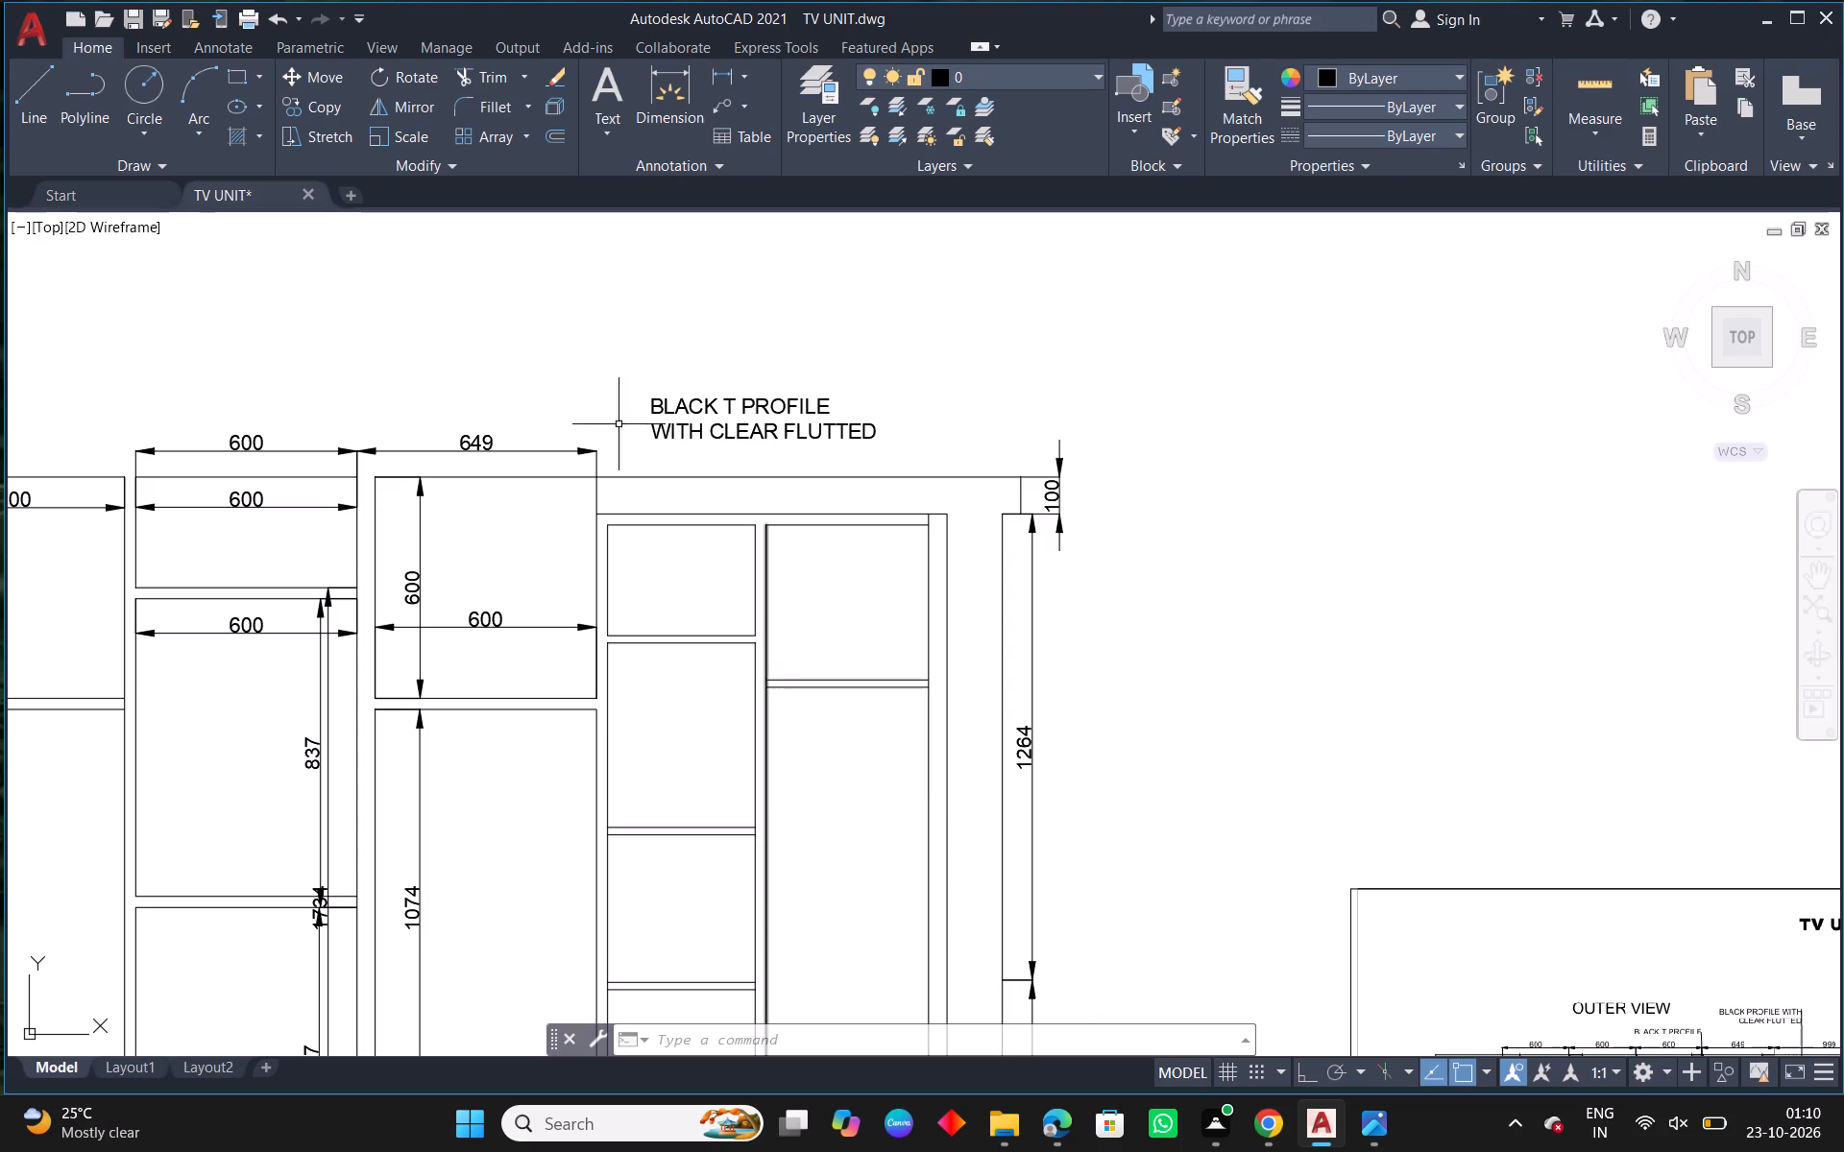
Dimension the height and width of the left column's top compartment, placing both dimensions inside it.
middle_drag(1017, 596, 939, 570)
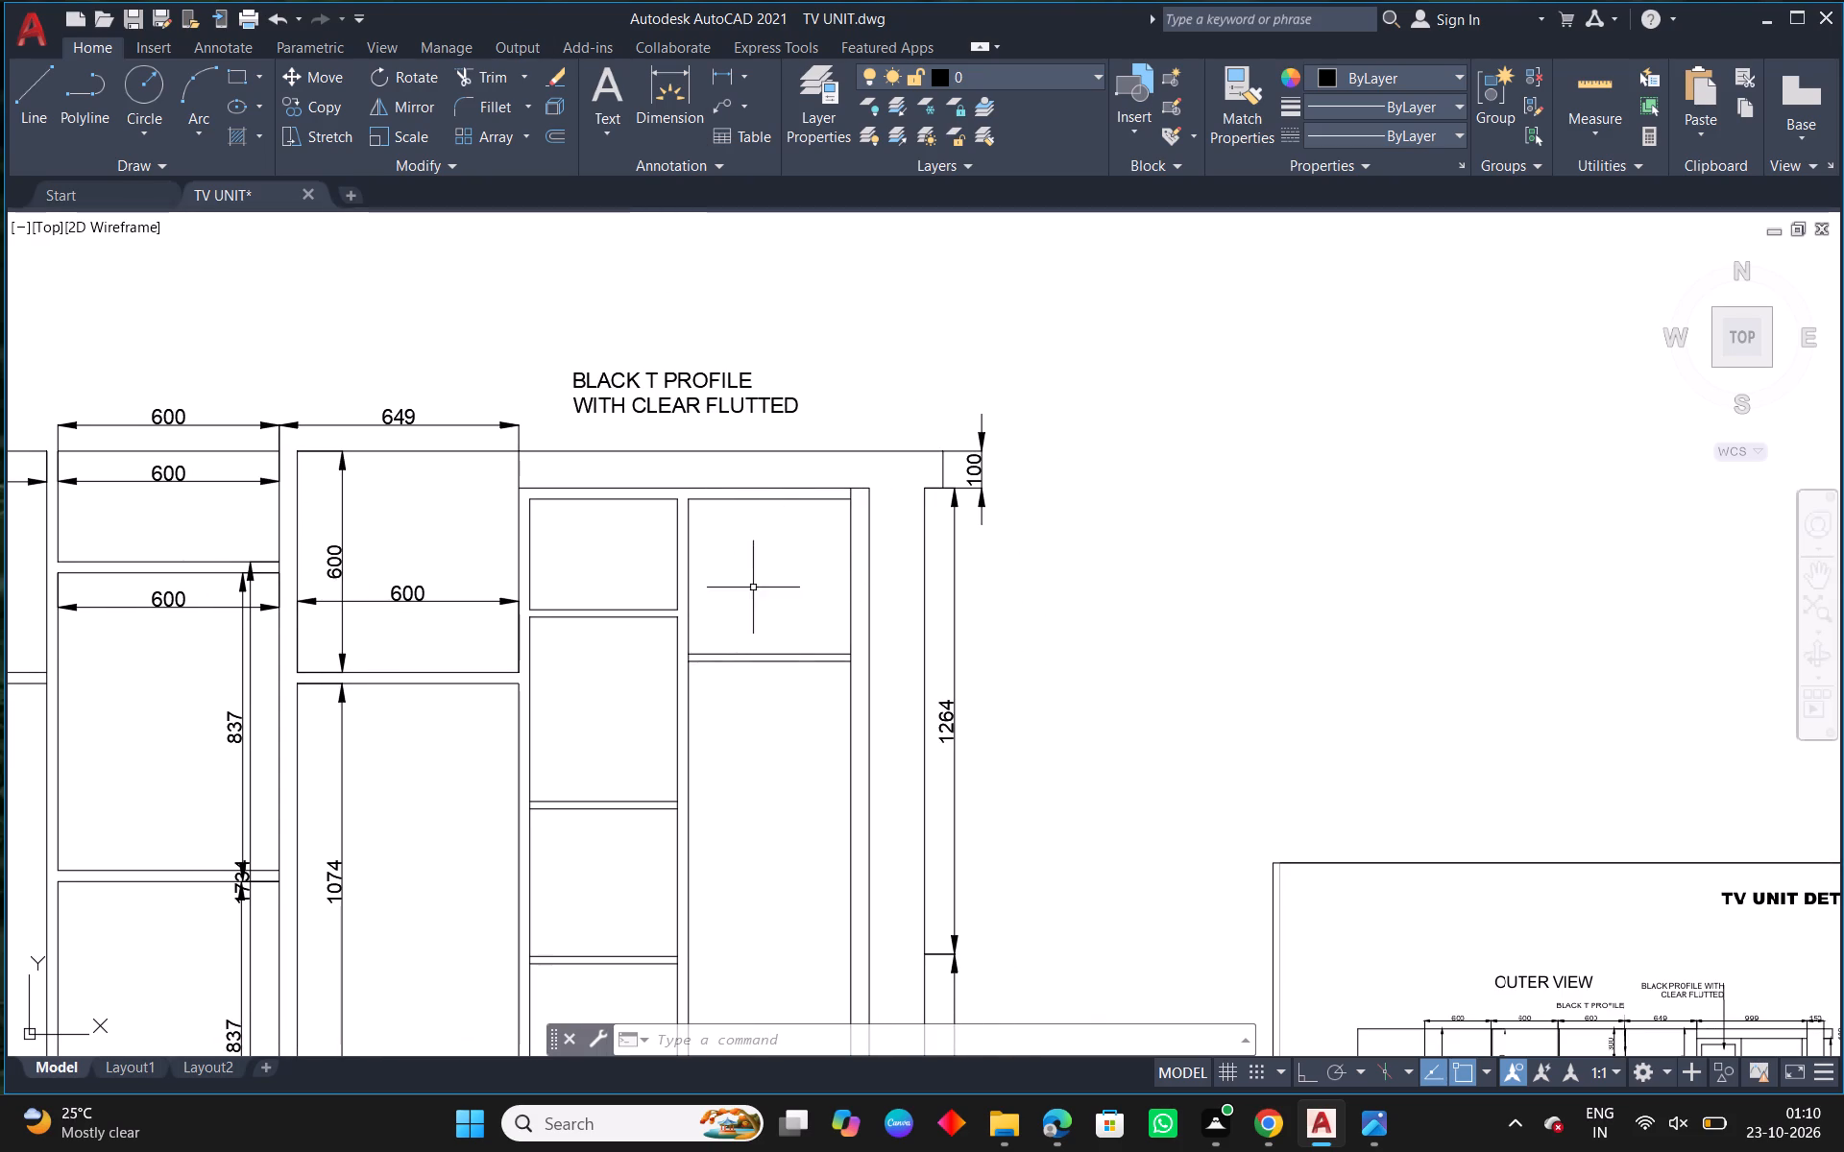
middle_drag(776, 628, 728, 614)
click(688, 106)
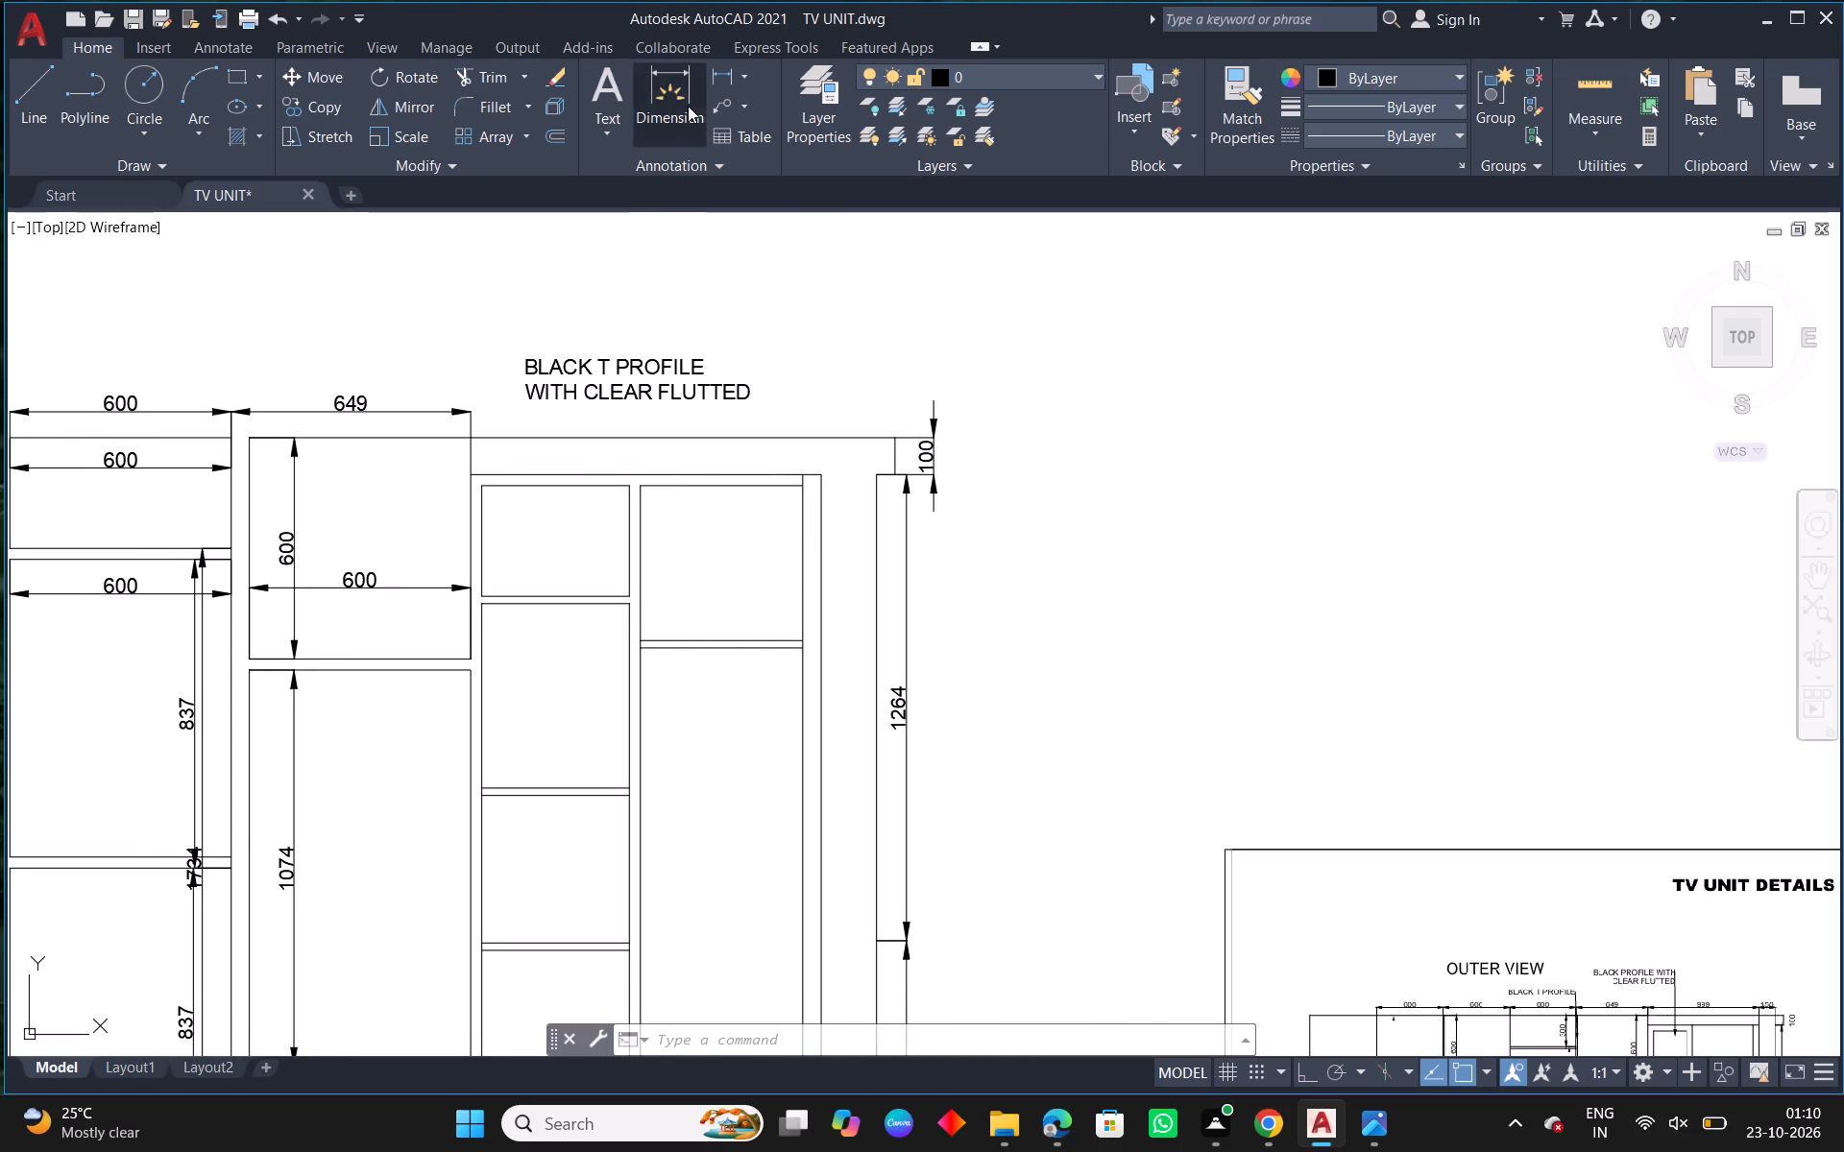
scroll(546, 548, up, 1)
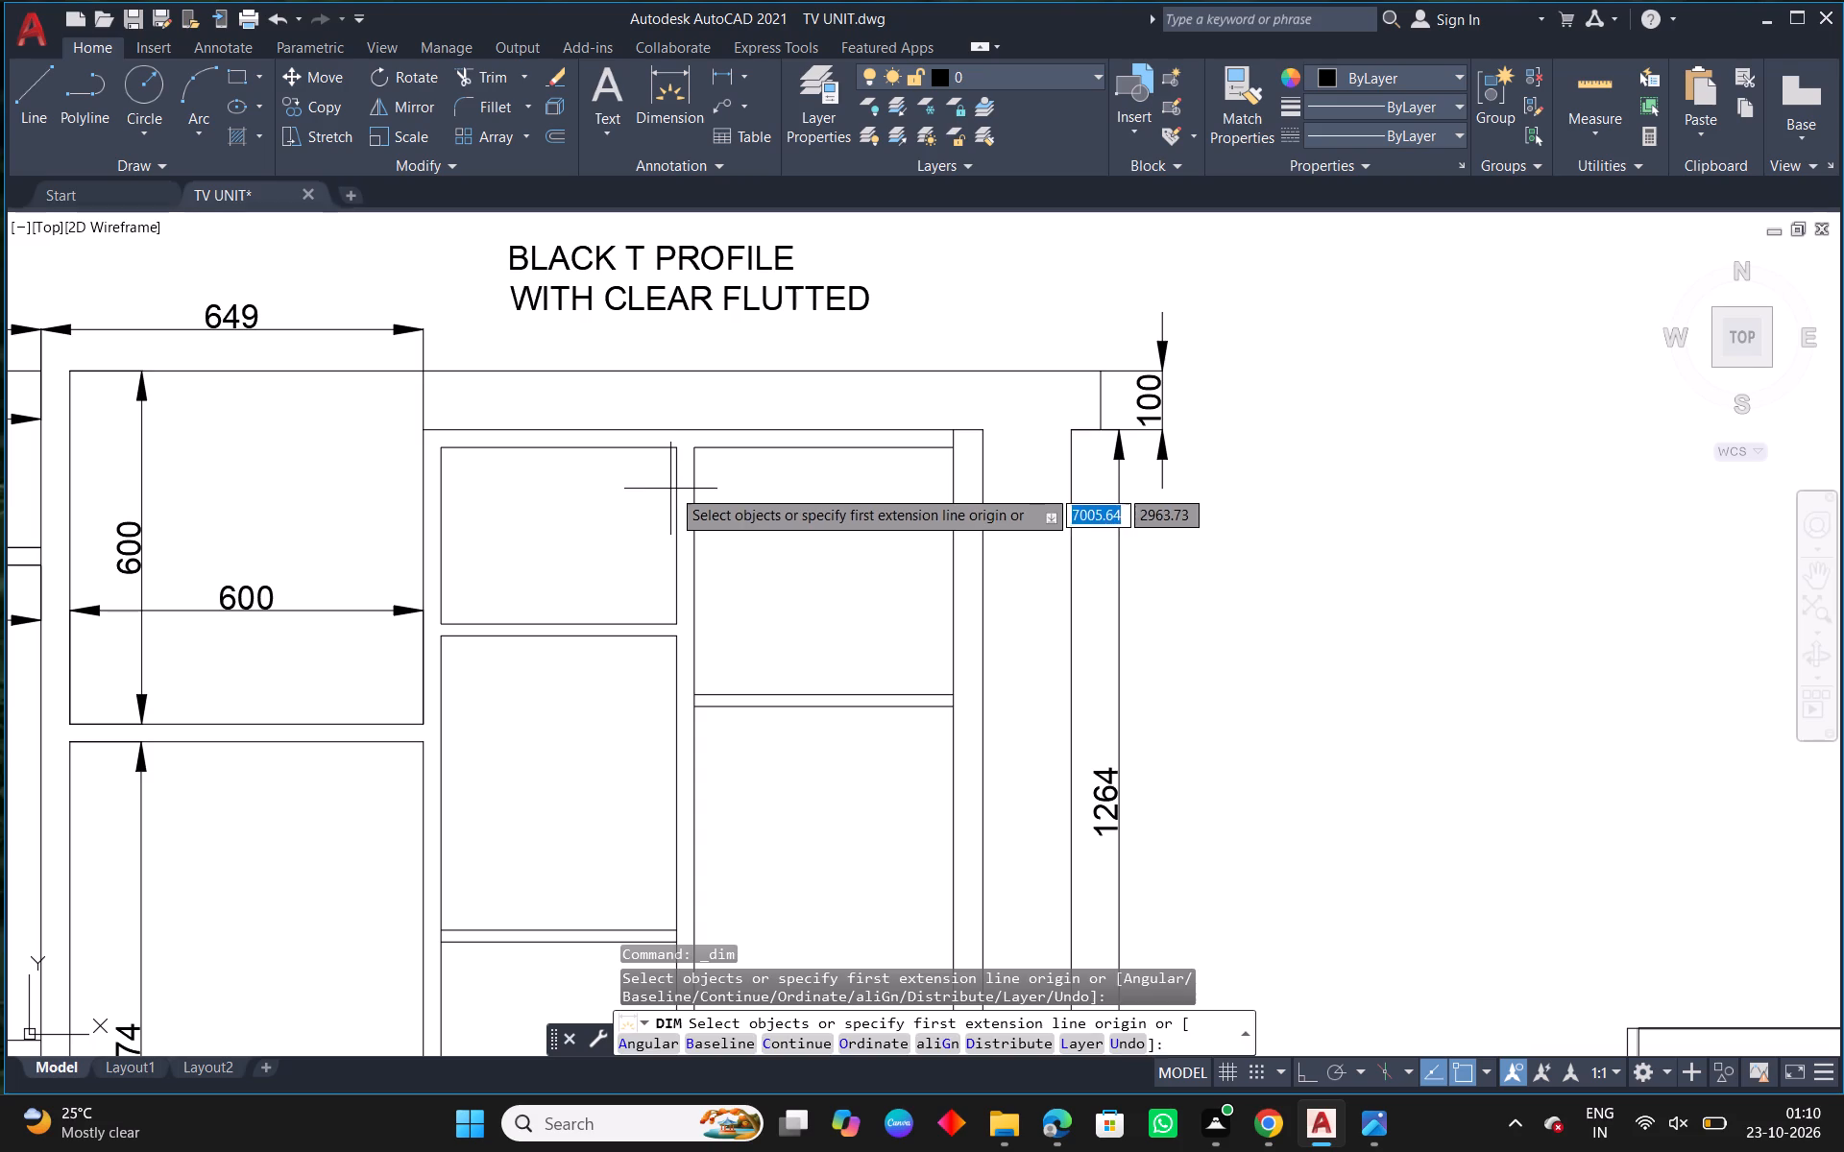
click(675, 486)
click(631, 493)
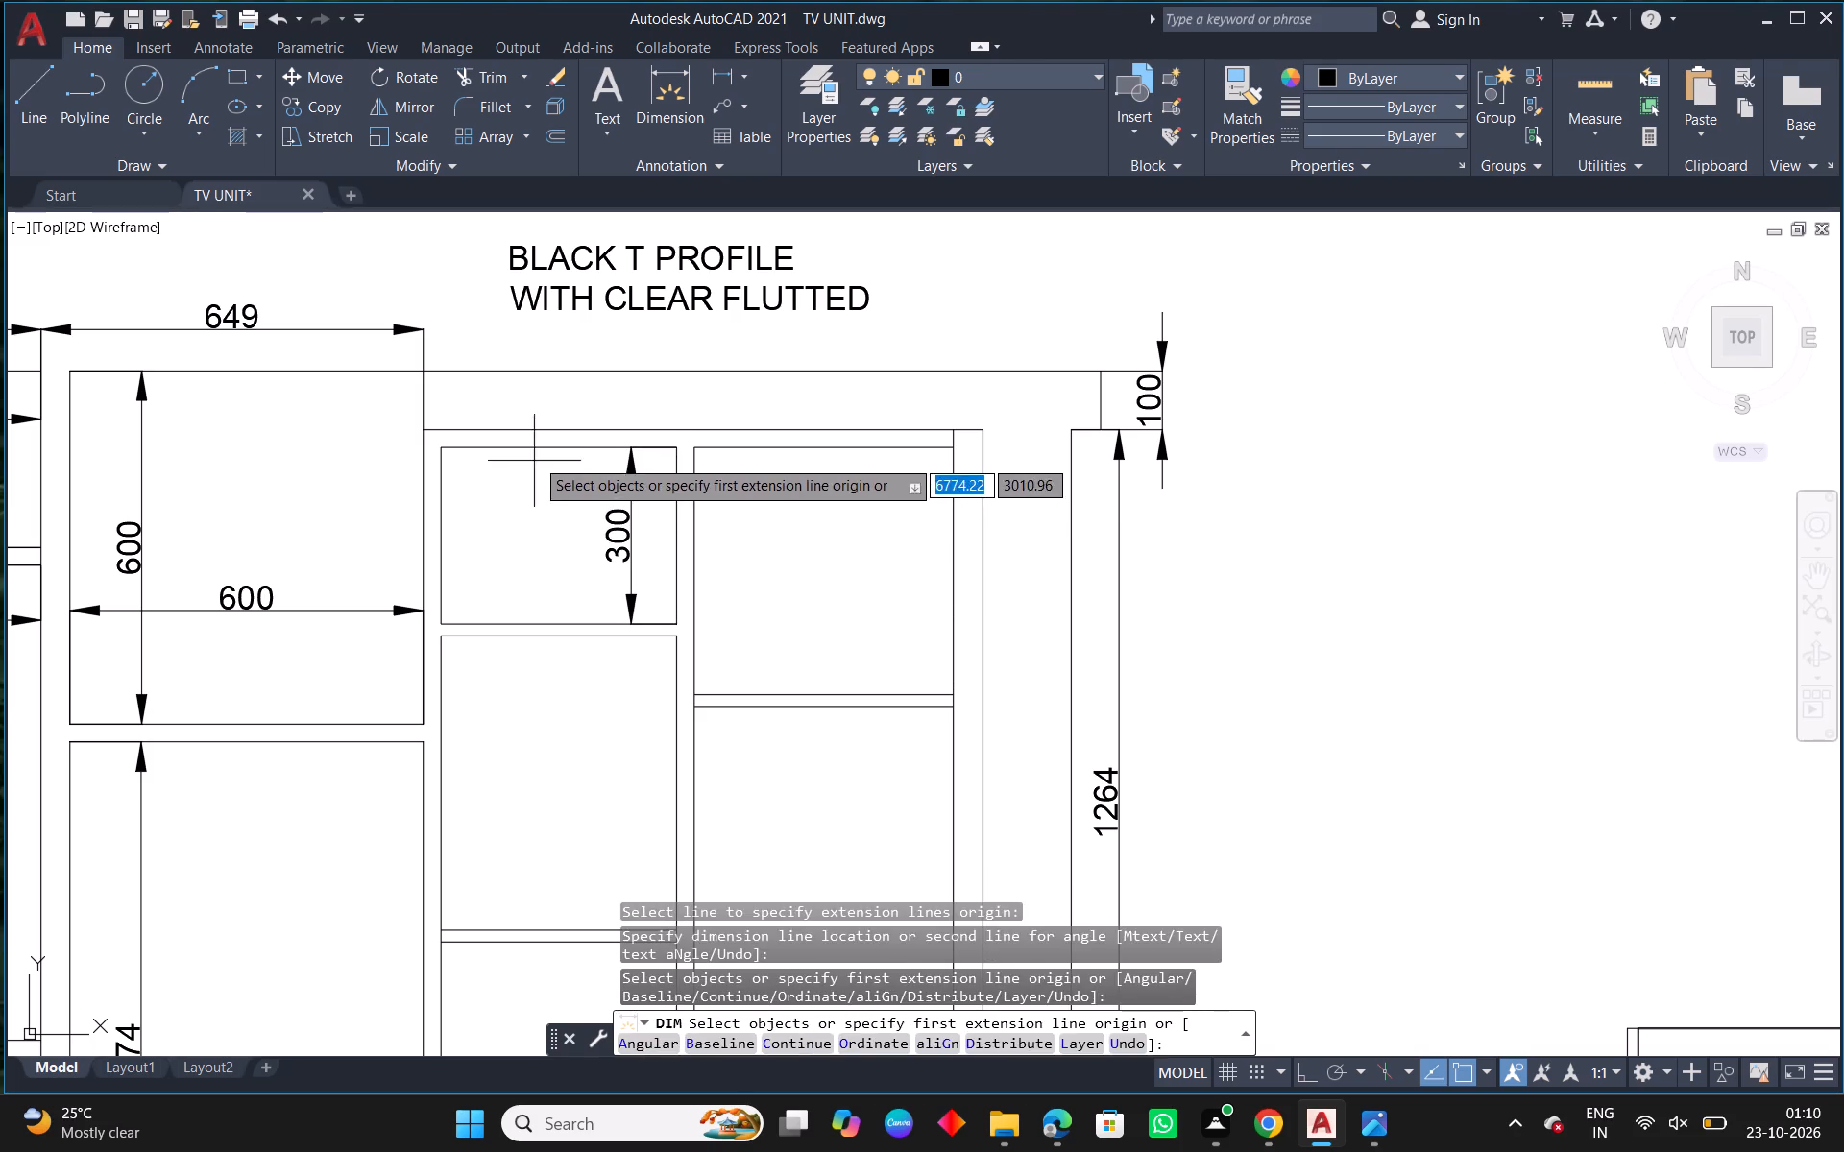
click(530, 449)
click(528, 492)
key(Escape)
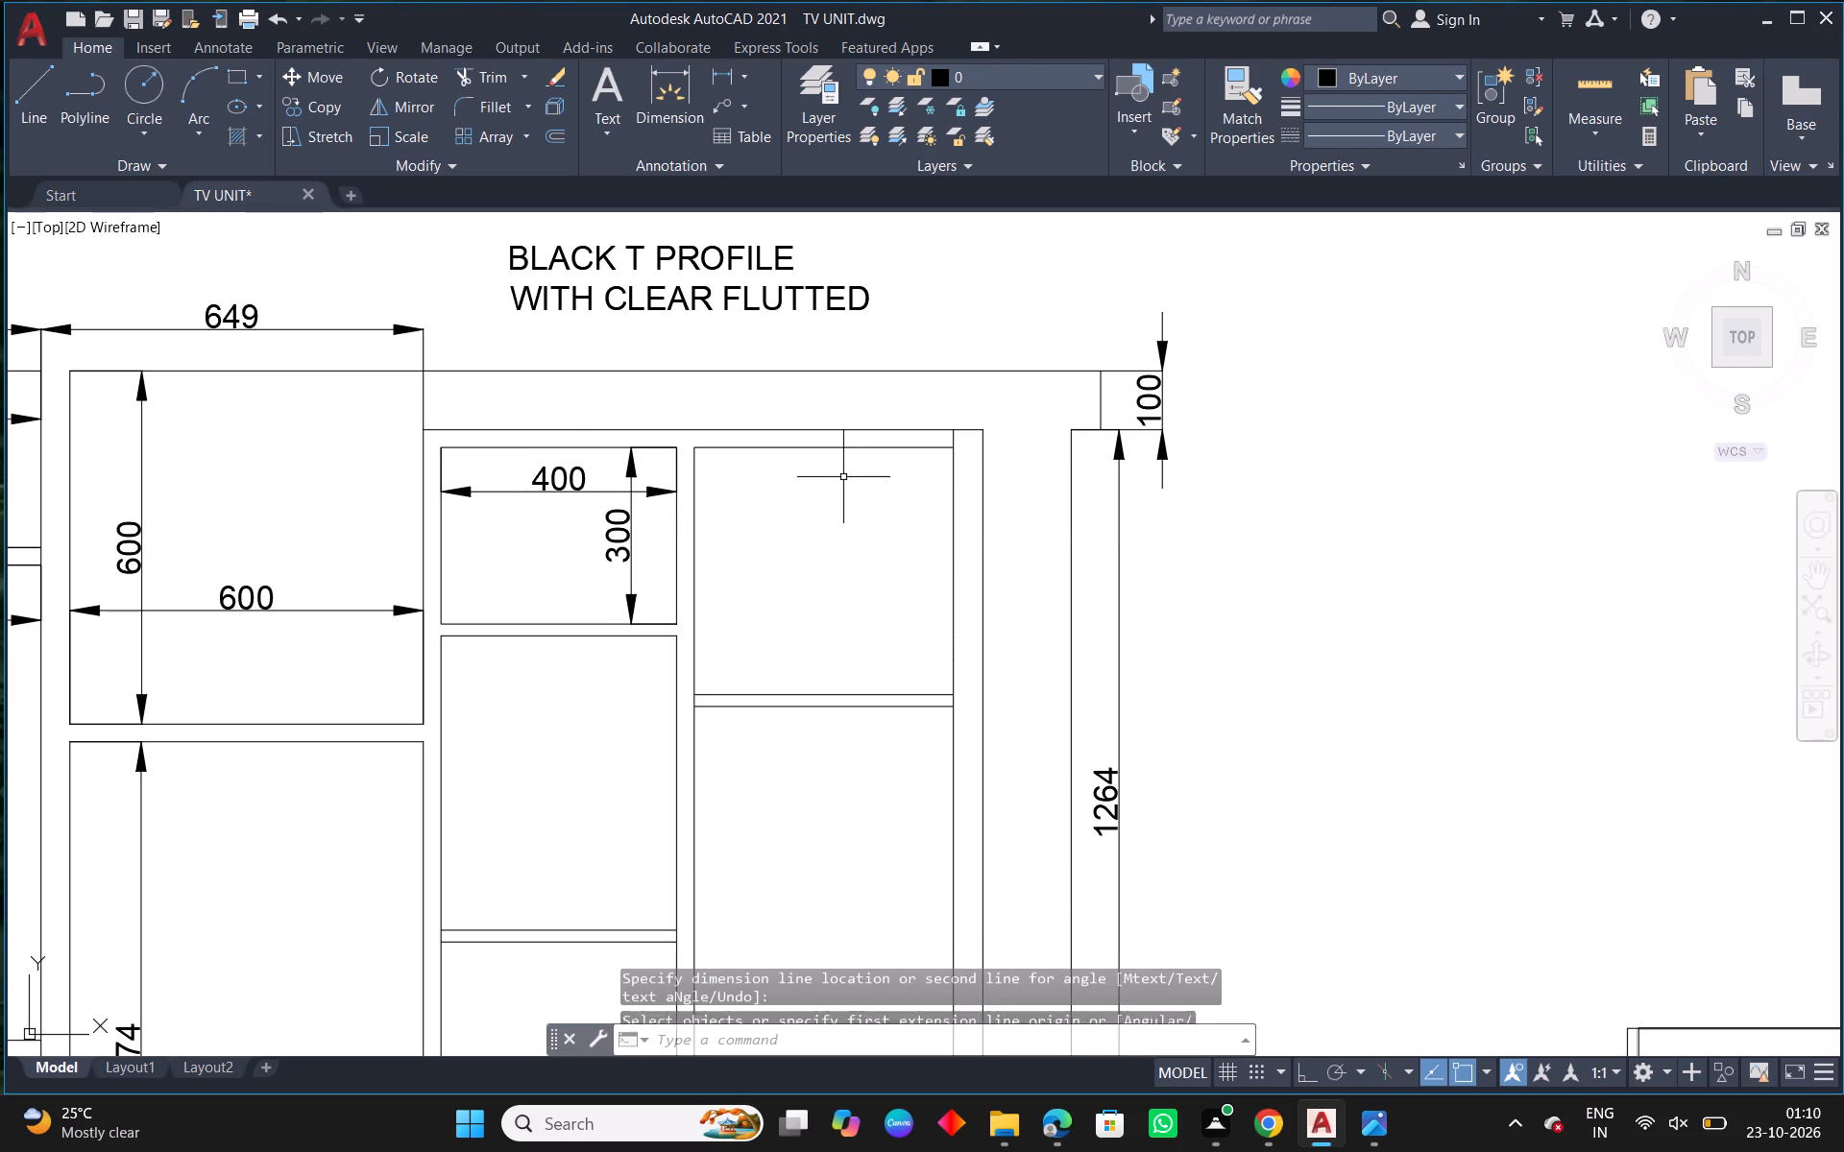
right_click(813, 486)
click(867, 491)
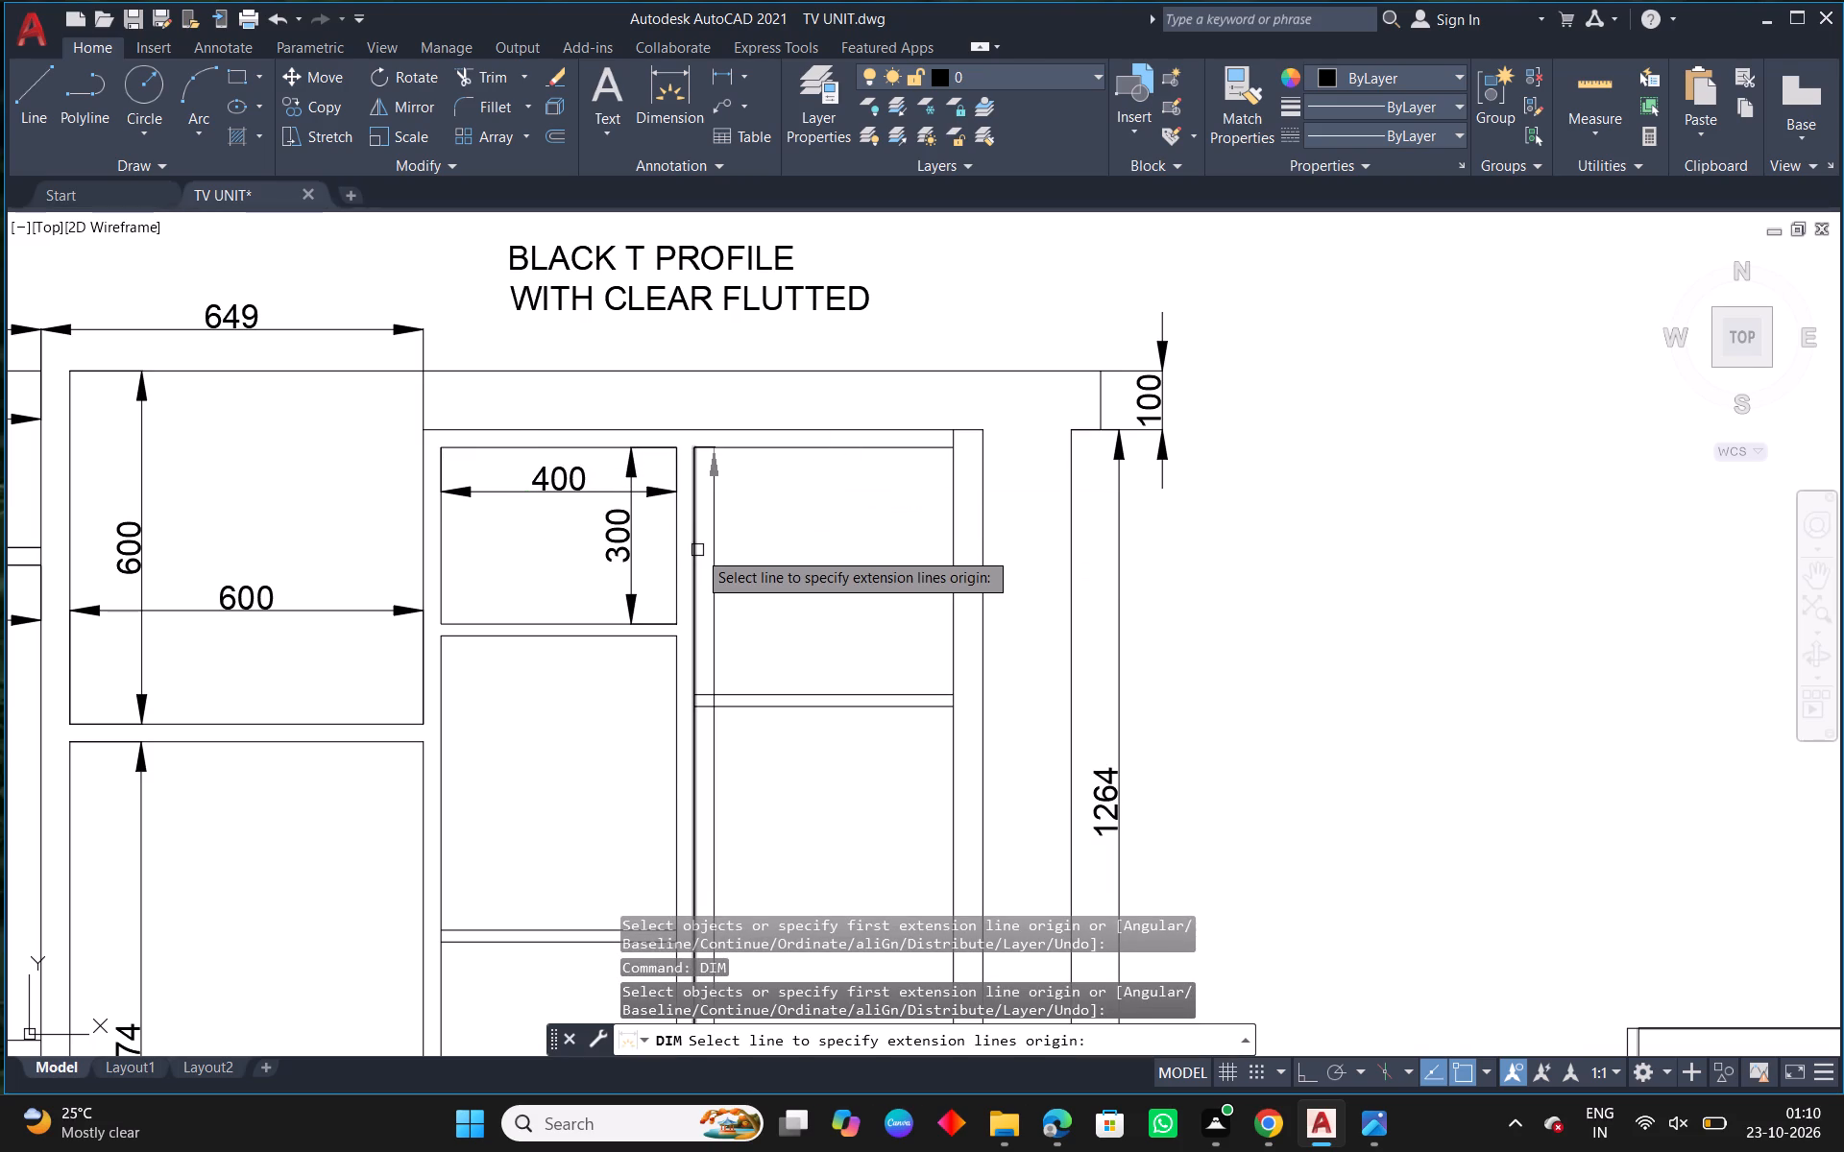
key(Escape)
Trim the side lines across both ends of the right column's first shelf and the vertical stub above its top compartment.
scroll(706, 694, up, 2)
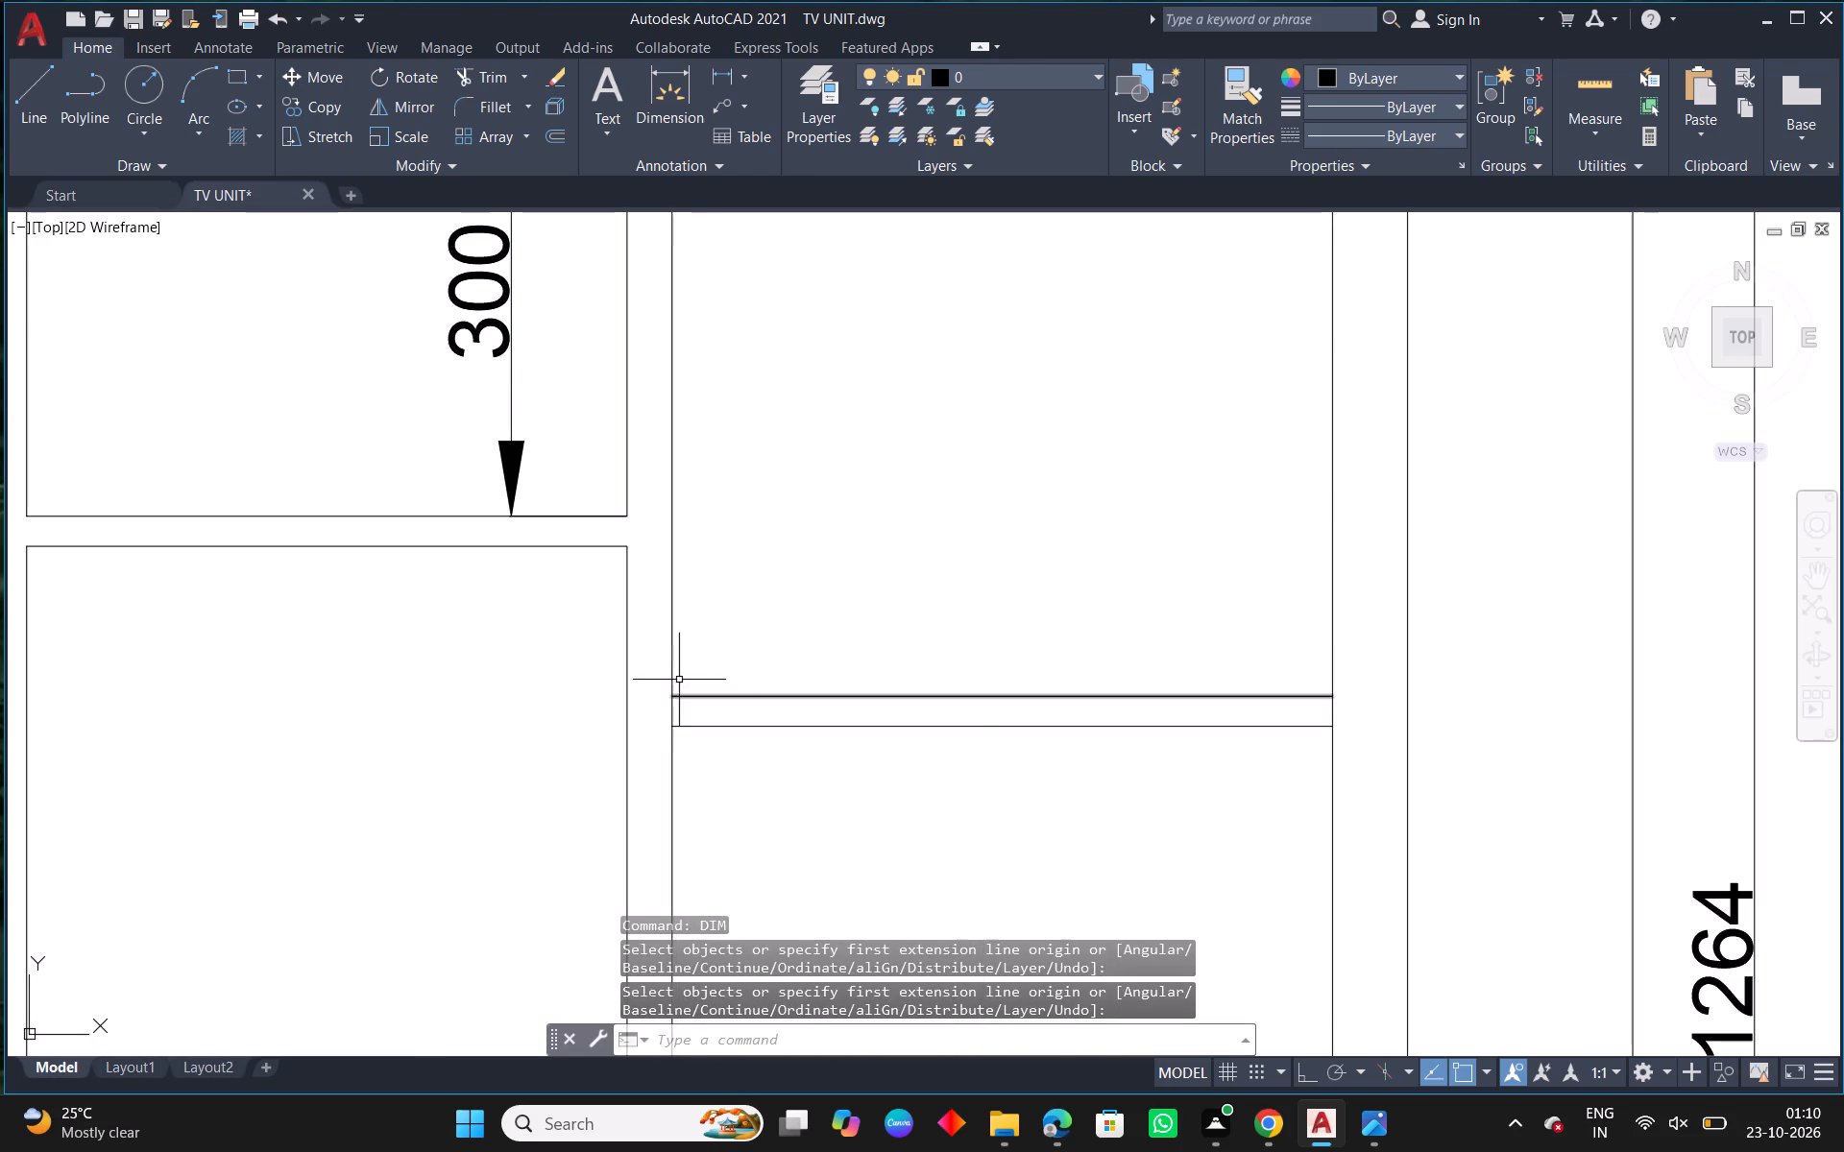
text(TR)
key(space)
key(space)
click(668, 712)
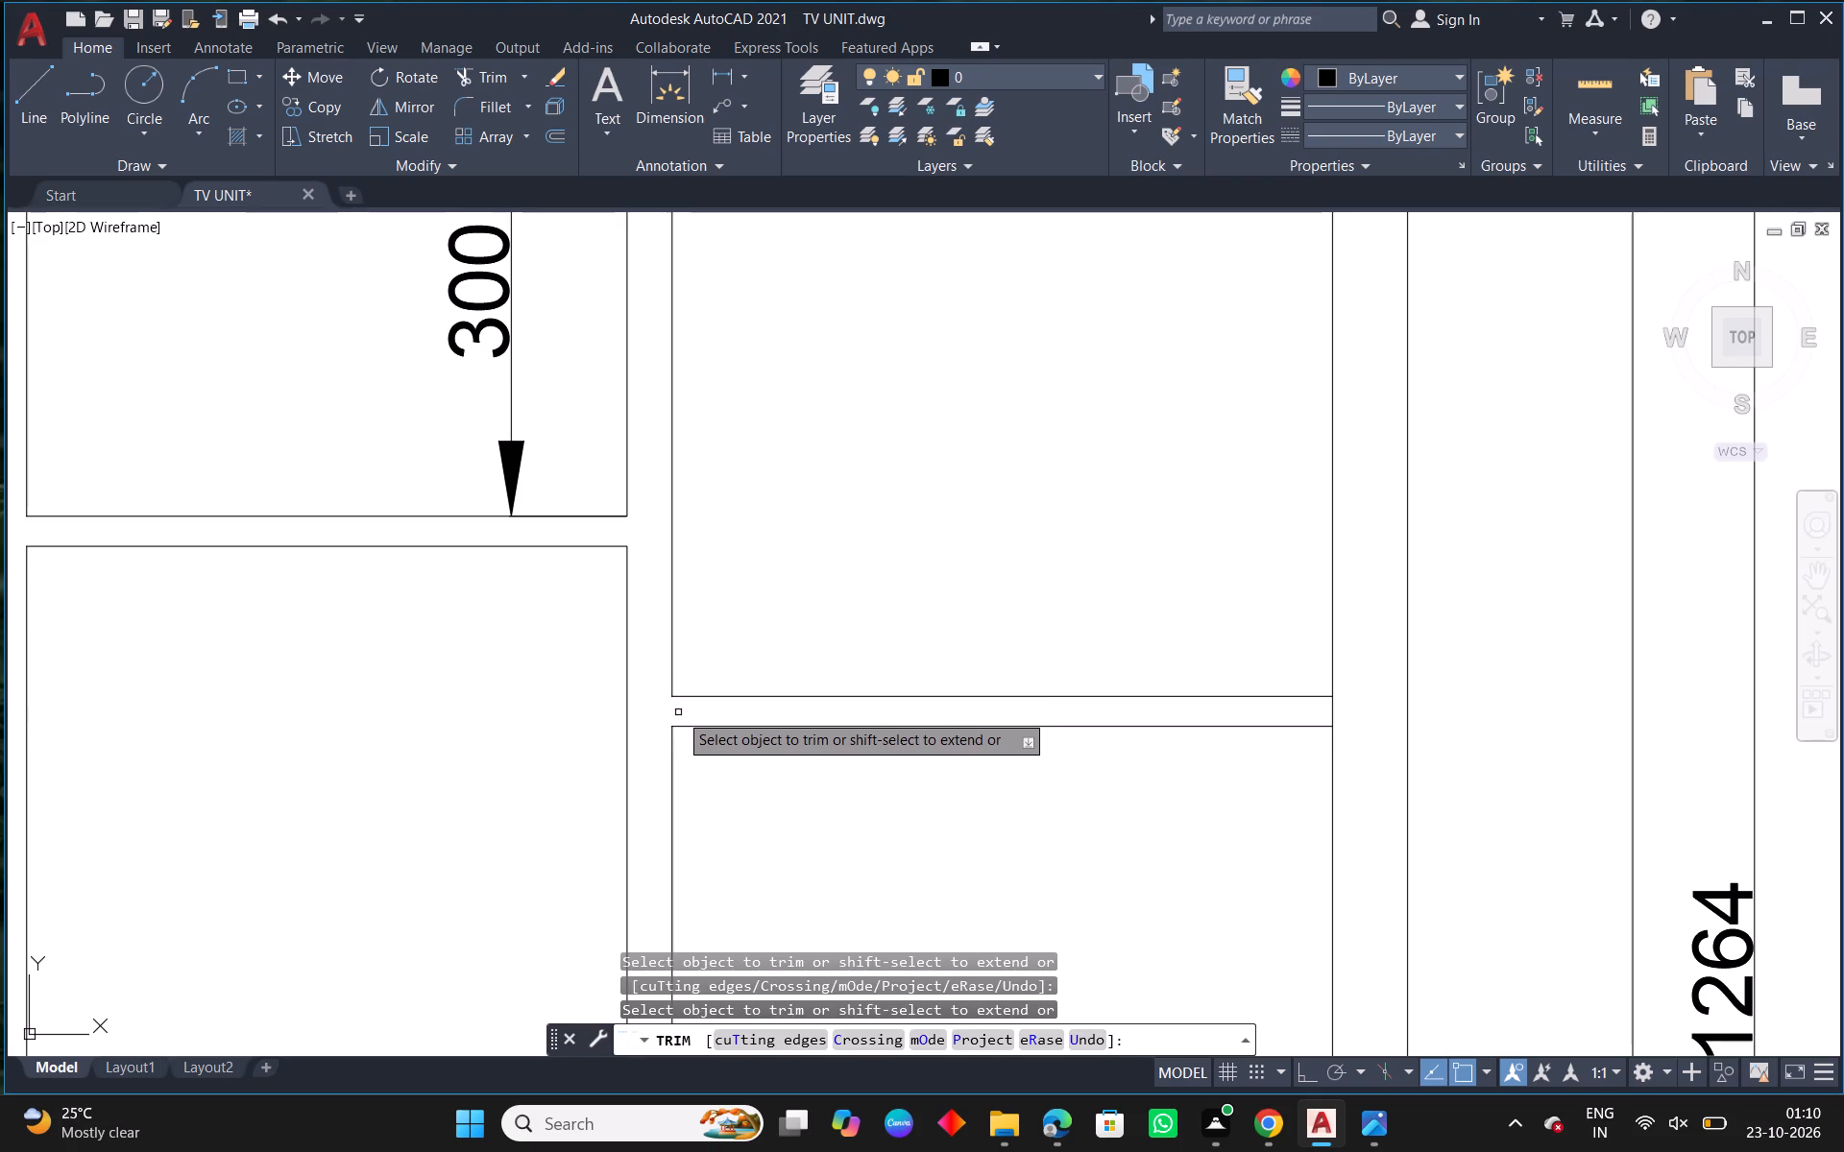
middle_drag(1309, 686, 945, 674)
scroll(1079, 665, up, 1)
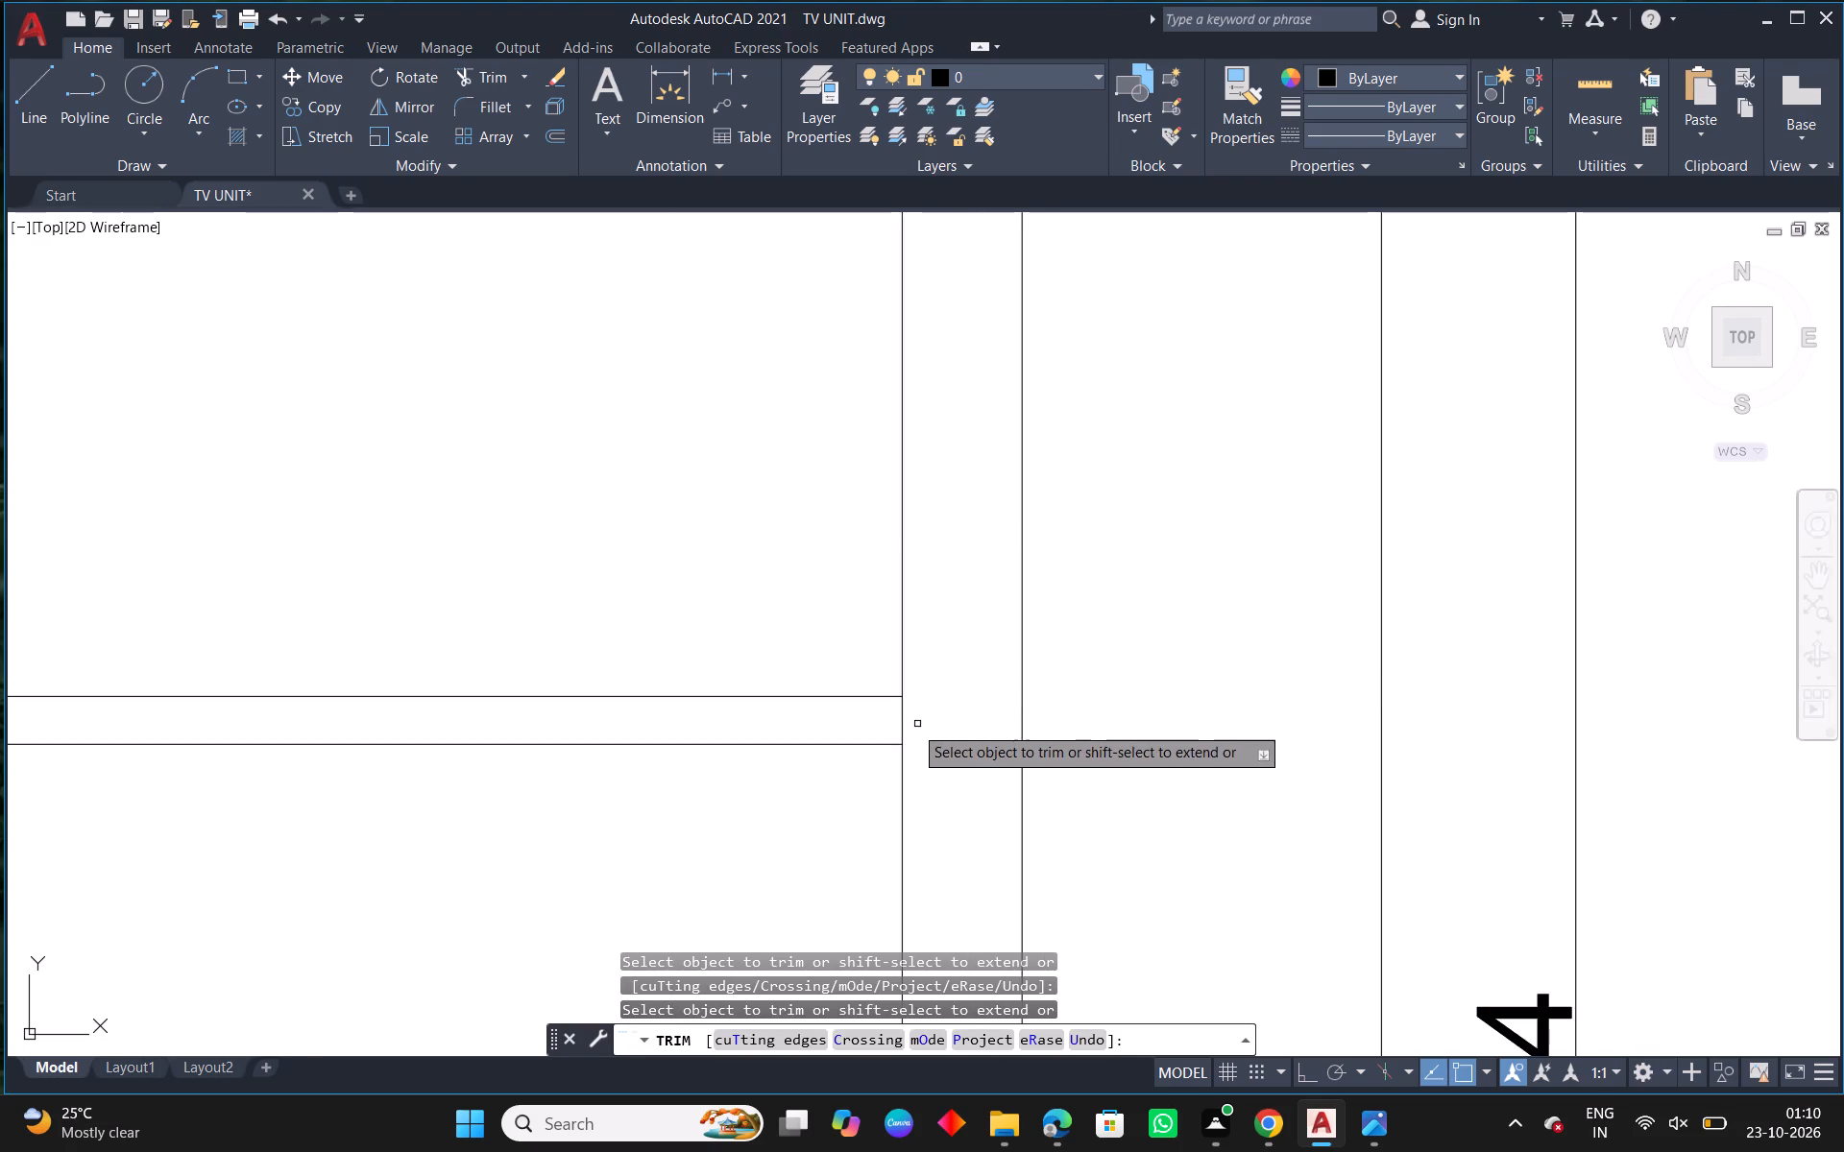
click(906, 728)
scroll(968, 725, down, 5)
scroll(964, 575, up, 2)
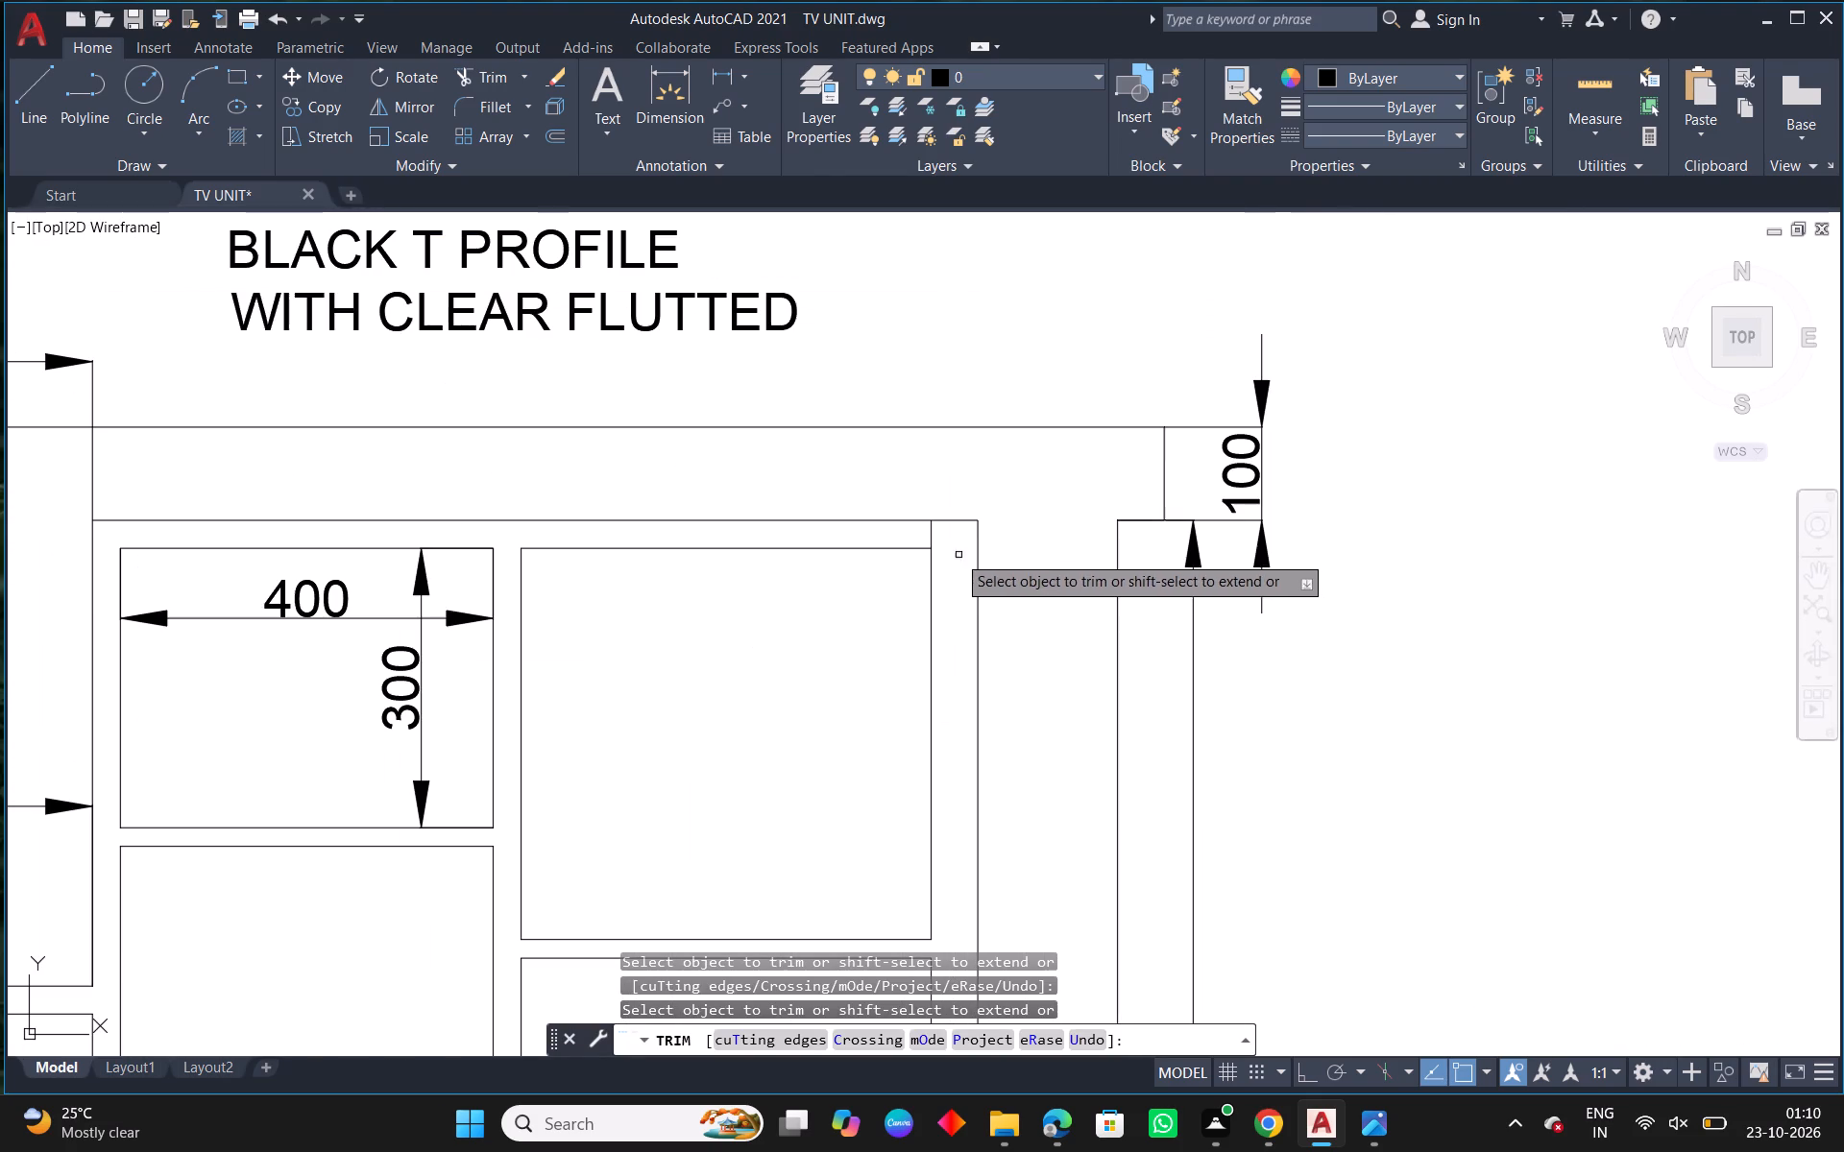
click(931, 542)
key(Escape)
Dimension the width of the right column's top compartment, placing the dimension inside it.
click(682, 82)
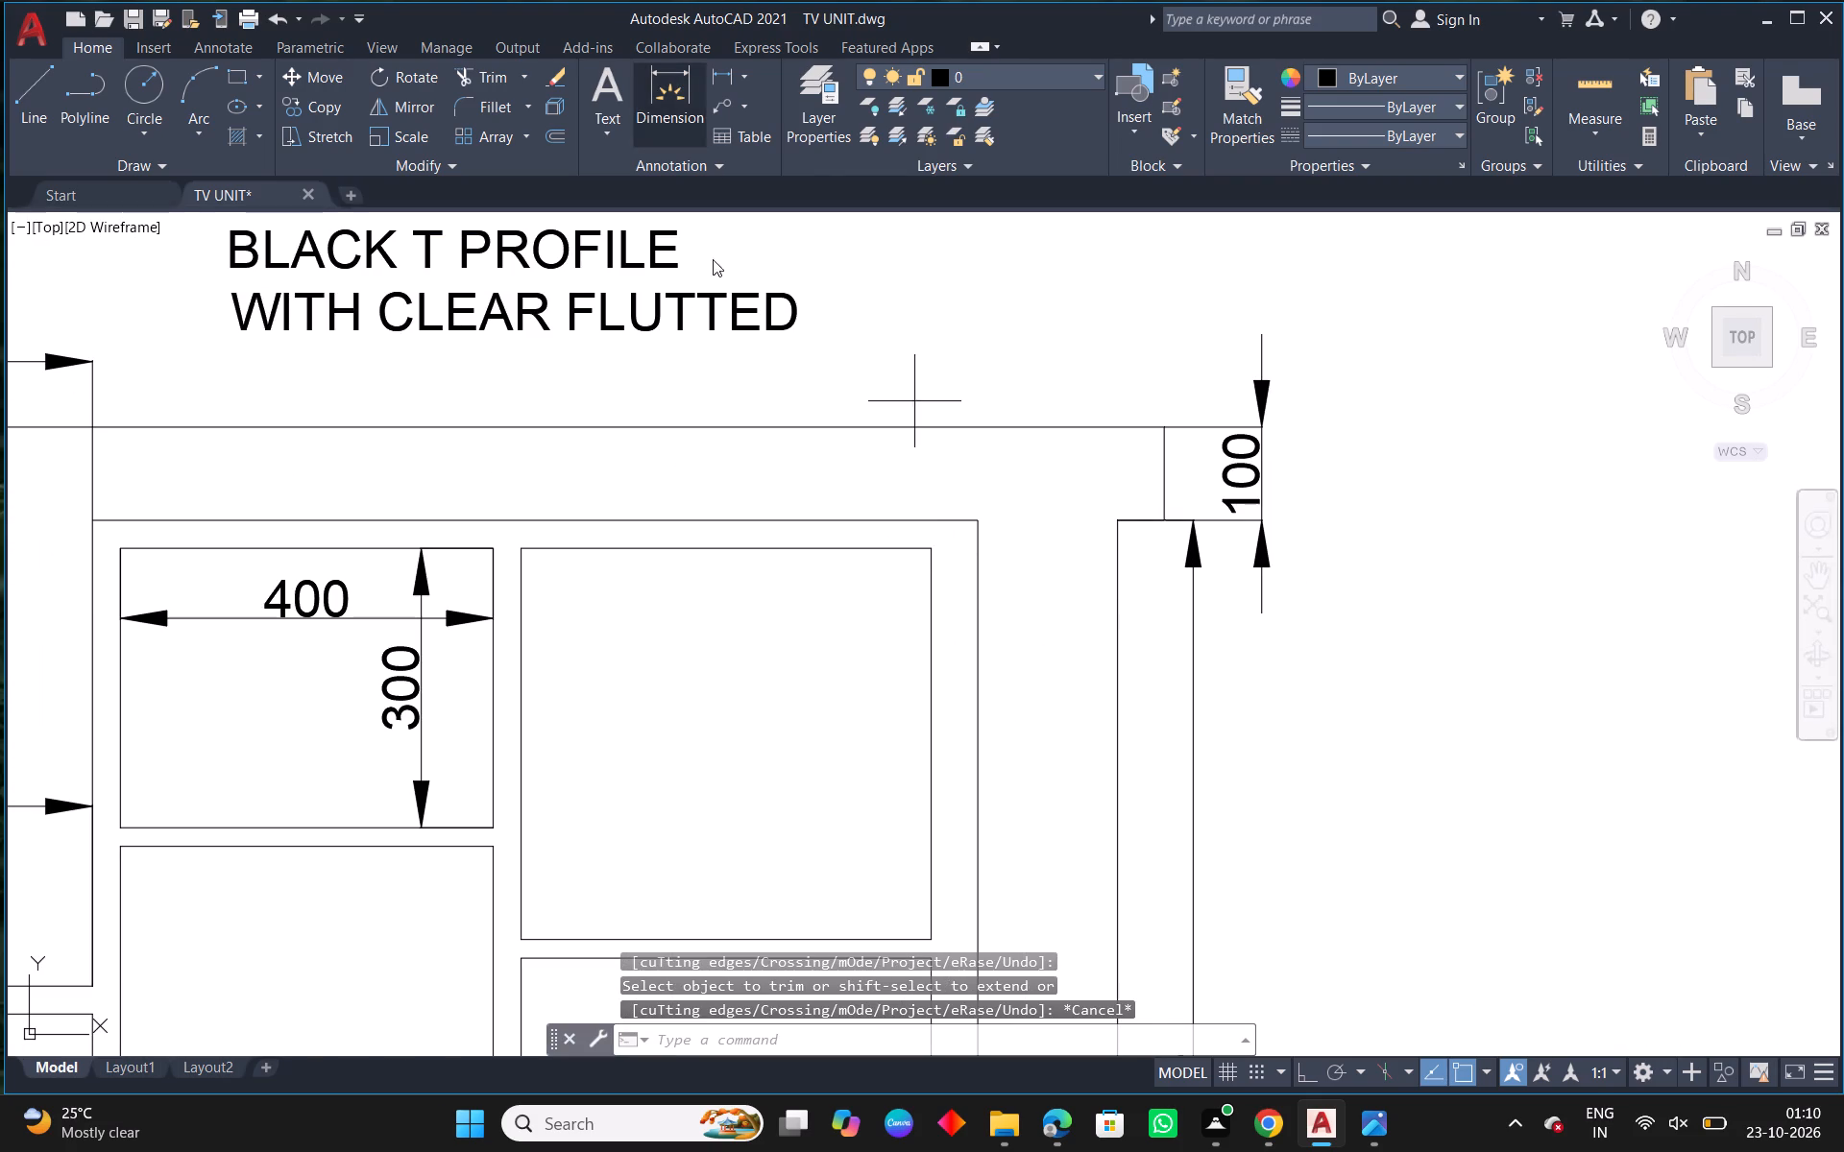
click(830, 550)
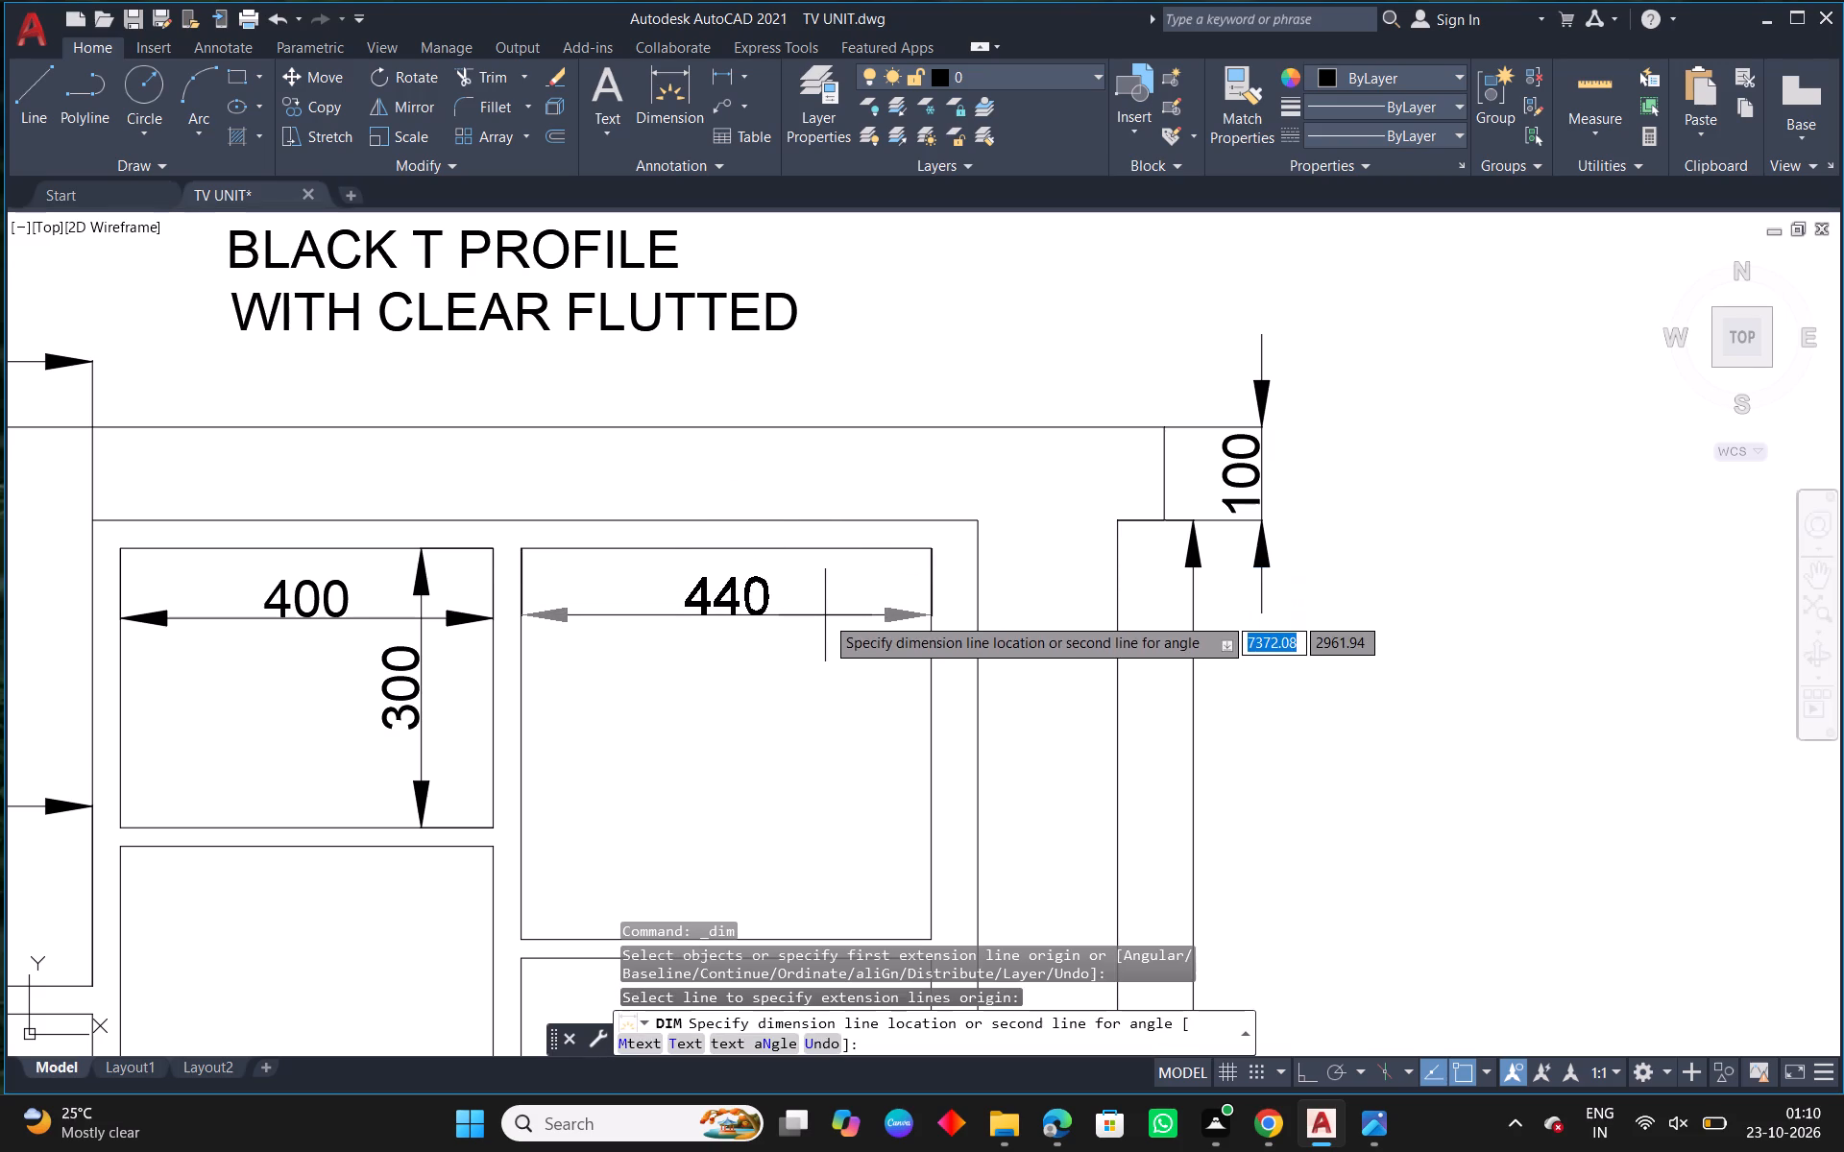
click(825, 615)
key(Escape)
Dimension the height of the right column's top compartment, placing the dimension inside it near the outer edge.
scroll(768, 581, down, 3)
middle_drag(1163, 660, 719, 514)
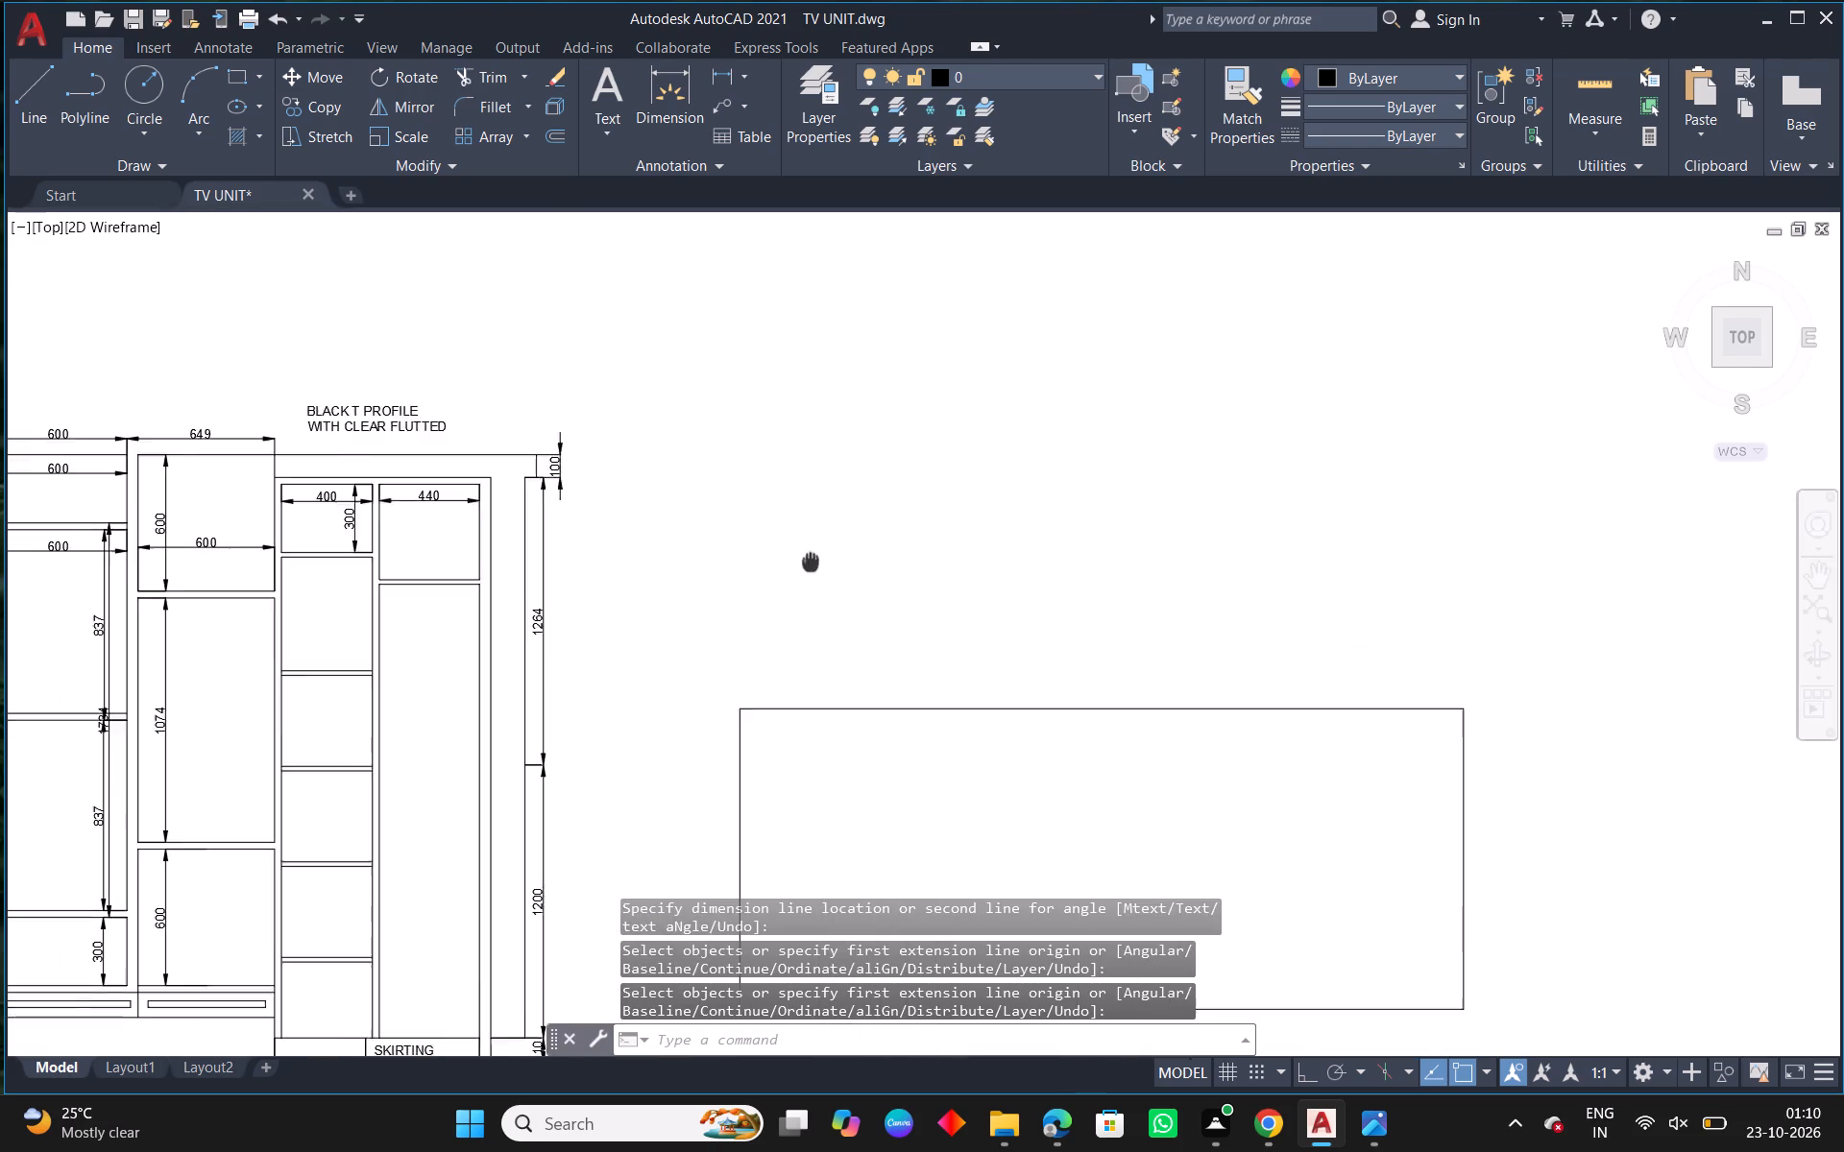
middle_drag(719, 514, 704, 507)
scroll(1368, 861, up, 2)
scroll(927, 612, down, 1)
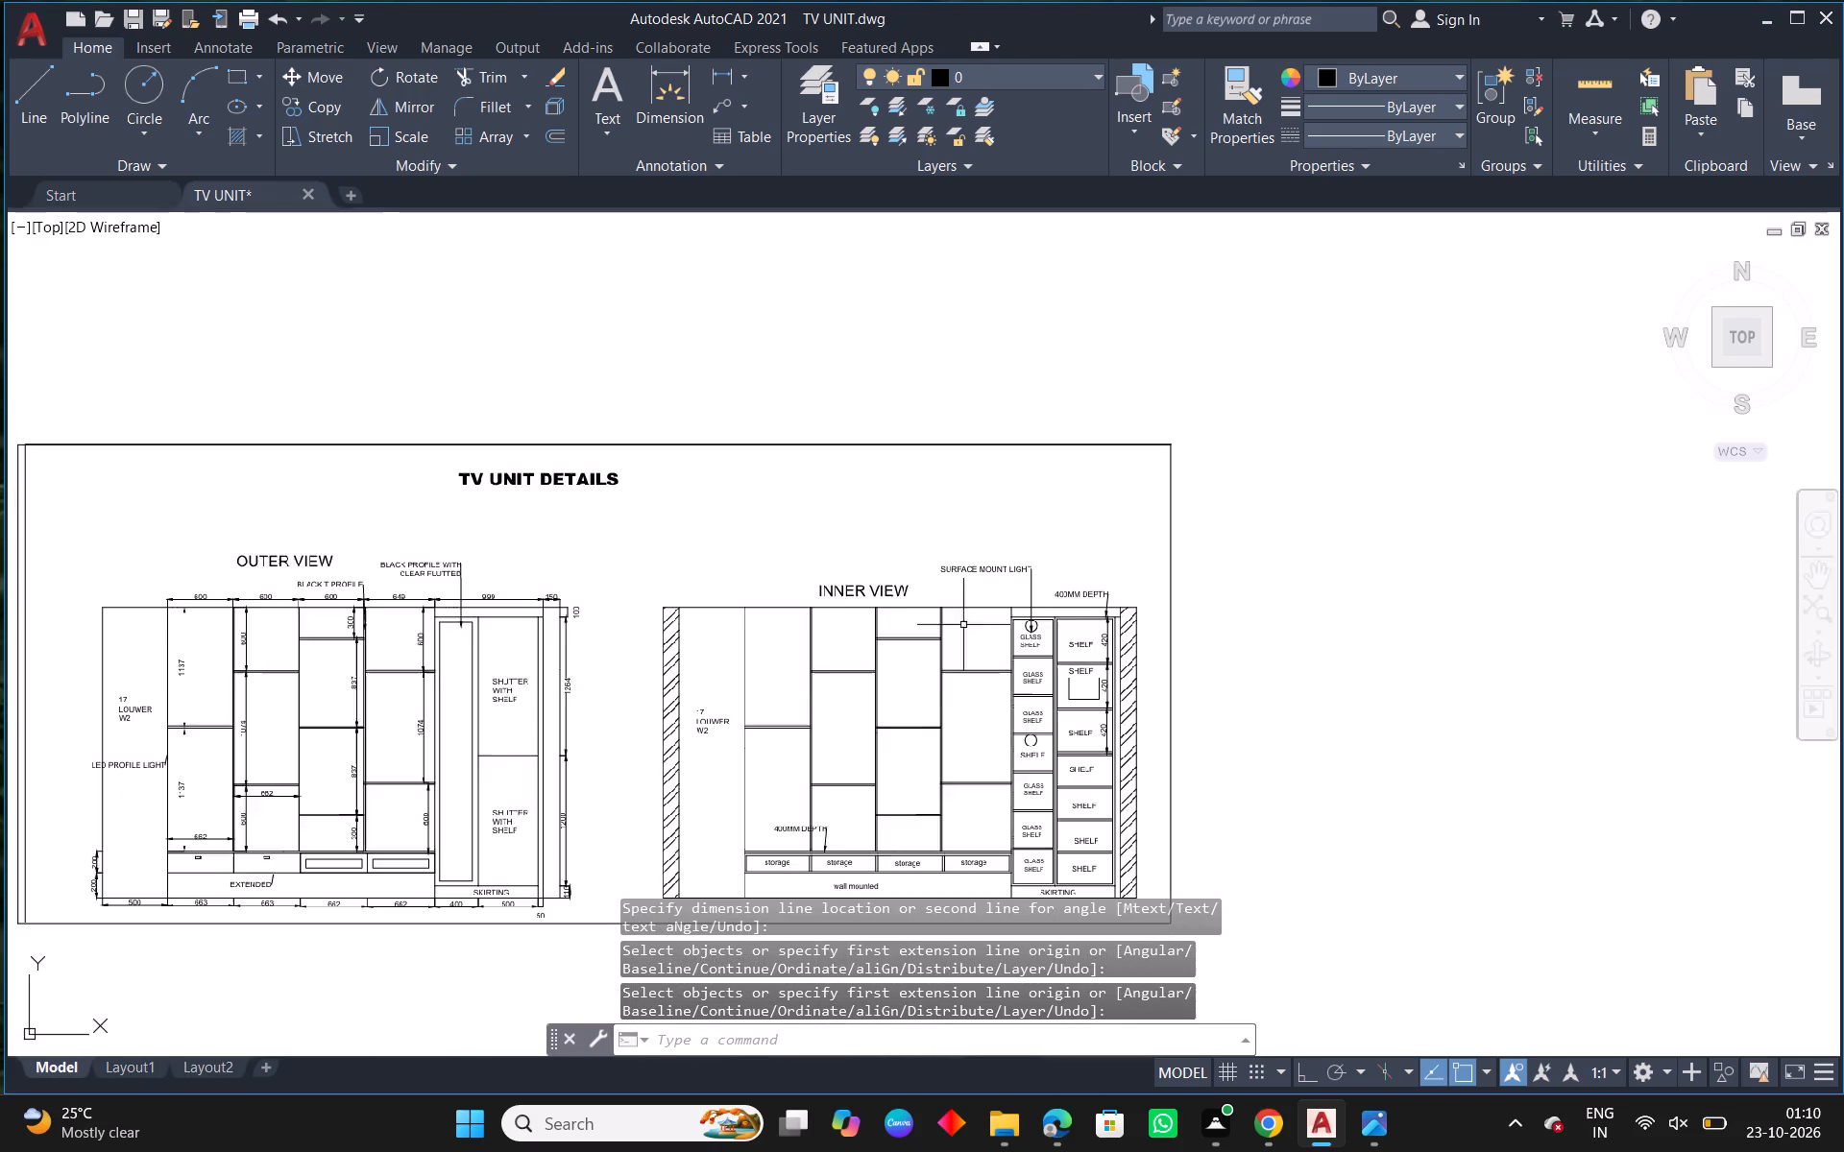
scroll(985, 635, down, 2)
middle_drag(878, 689, 1369, 681)
scroll(956, 431, up, 2)
right_click(938, 478)
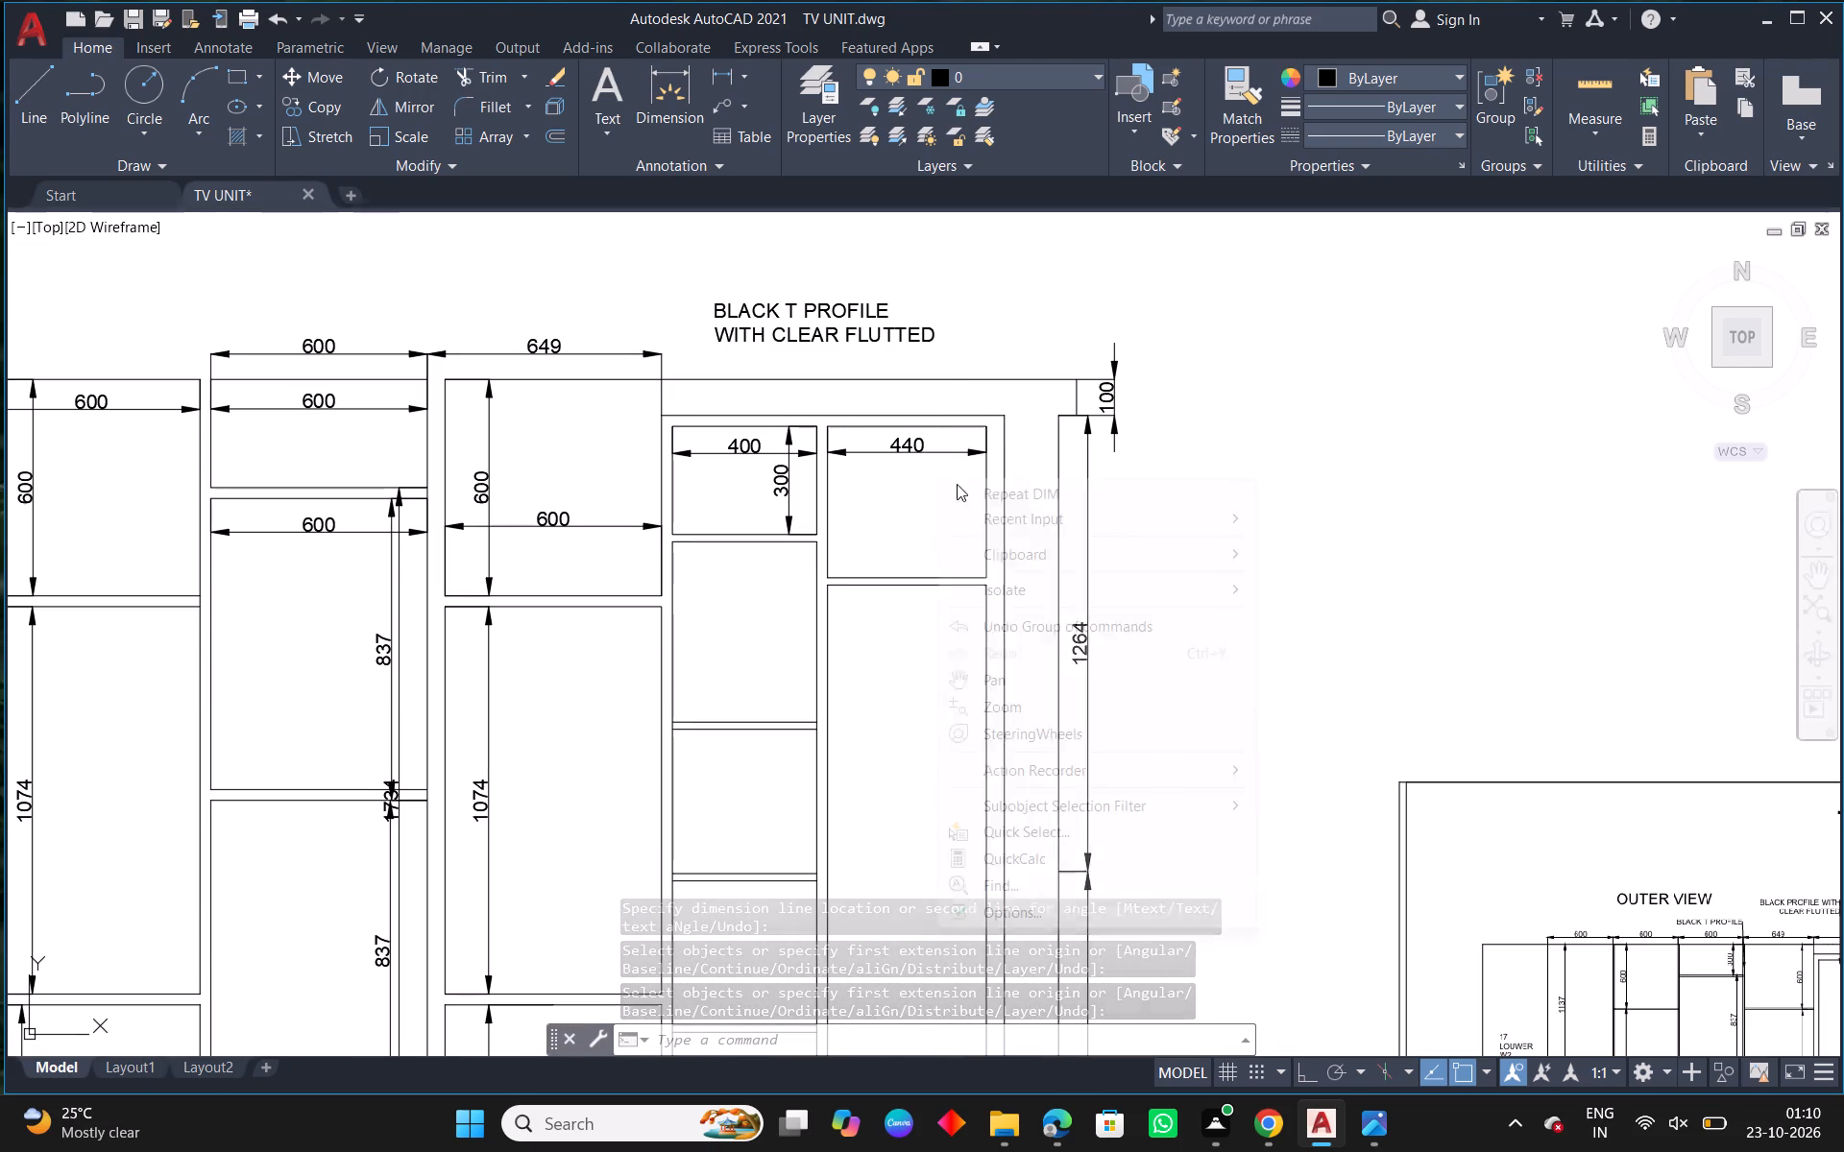
click(1012, 497)
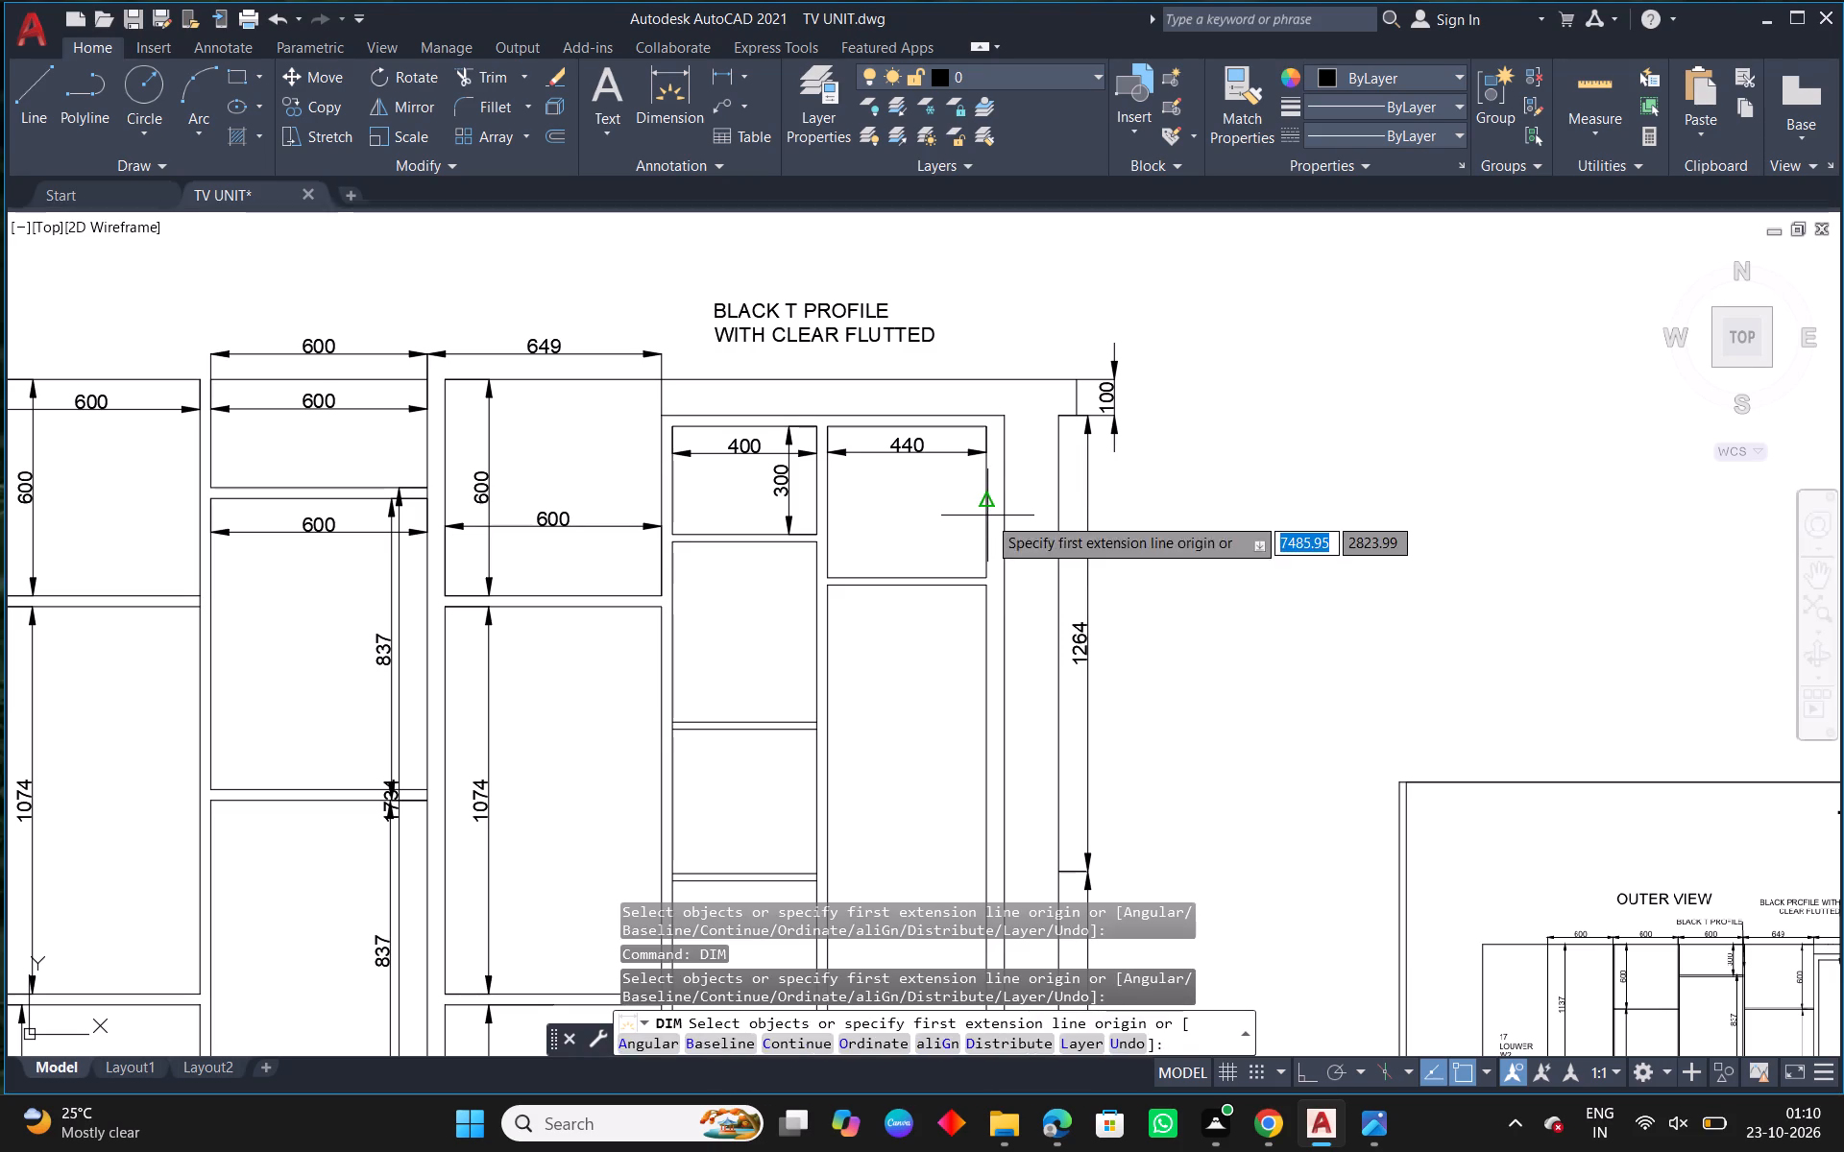
click(988, 560)
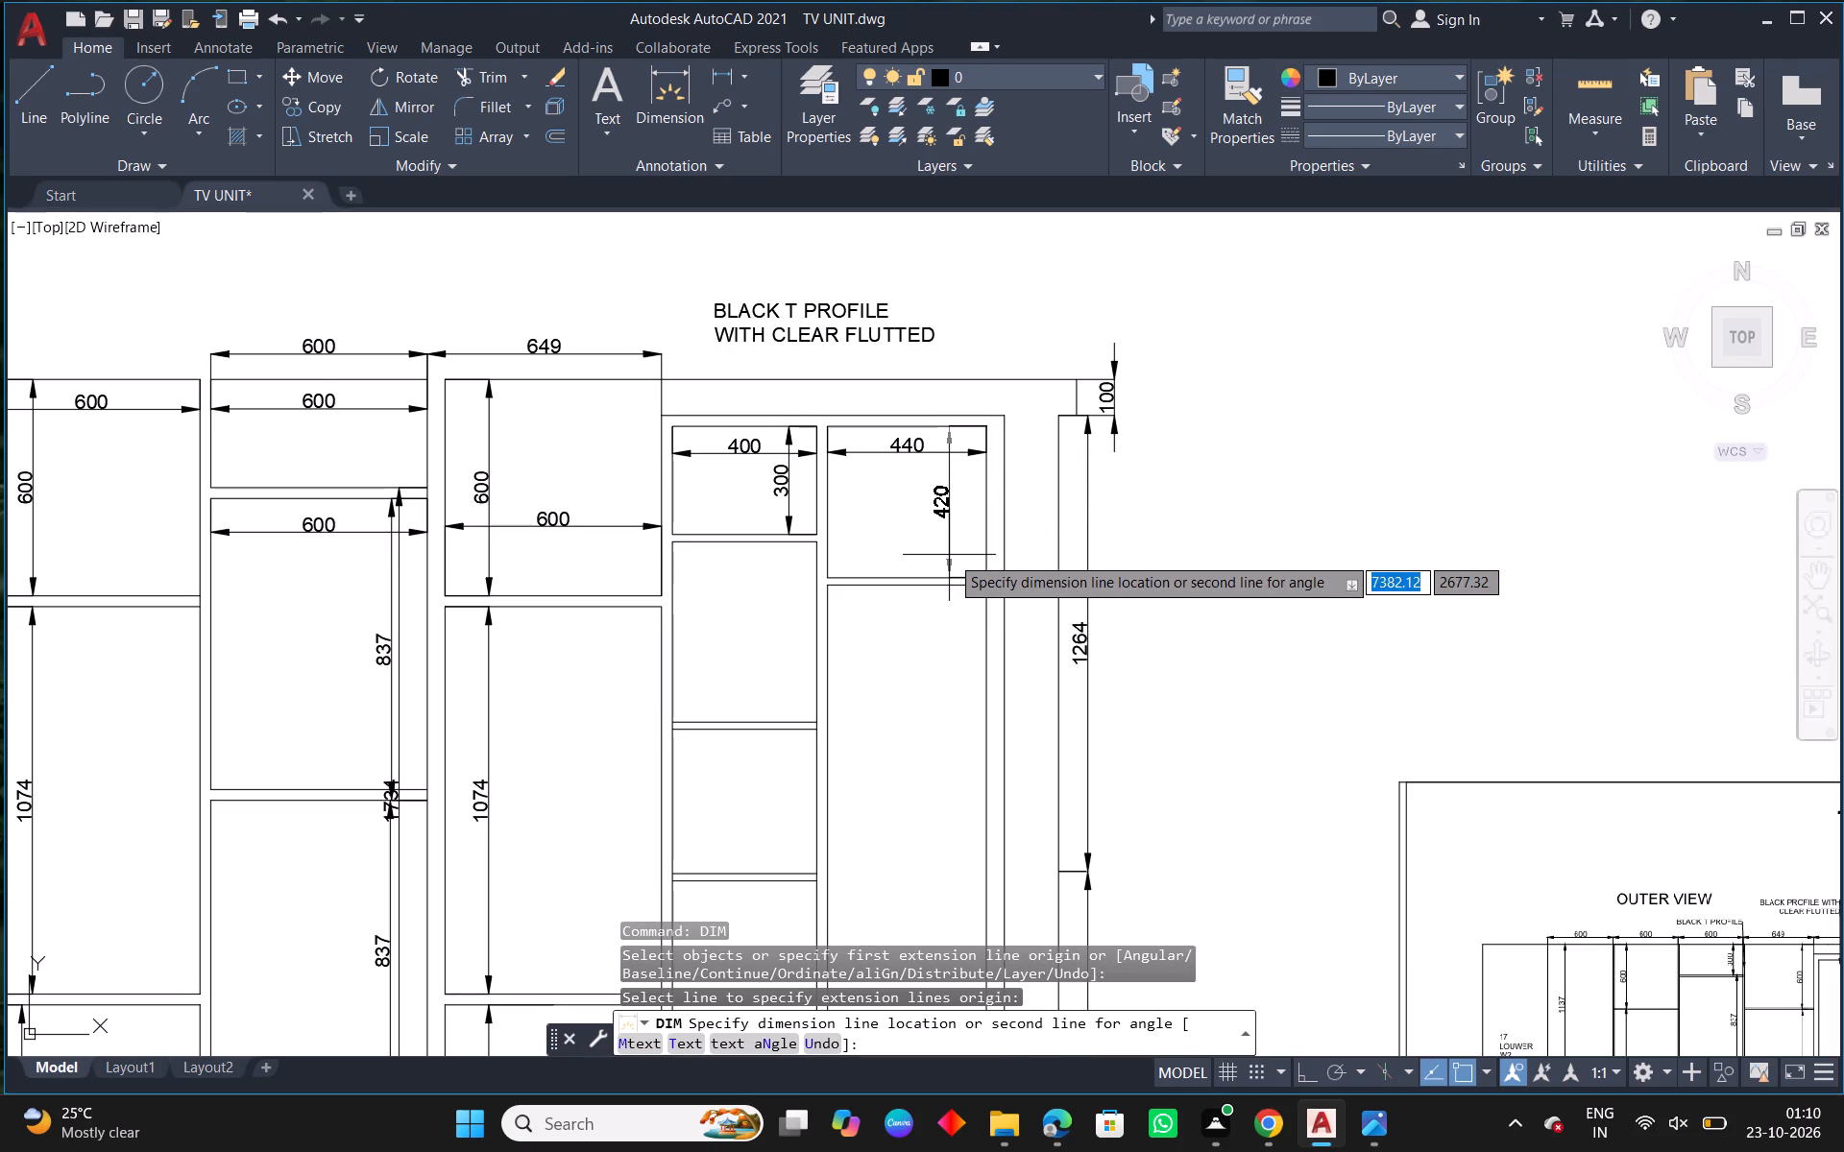
click(961, 555)
key(Escape)
Offset the lower line of the right column's first shelf 420 mm downward.
scroll(1083, 531, down, 1)
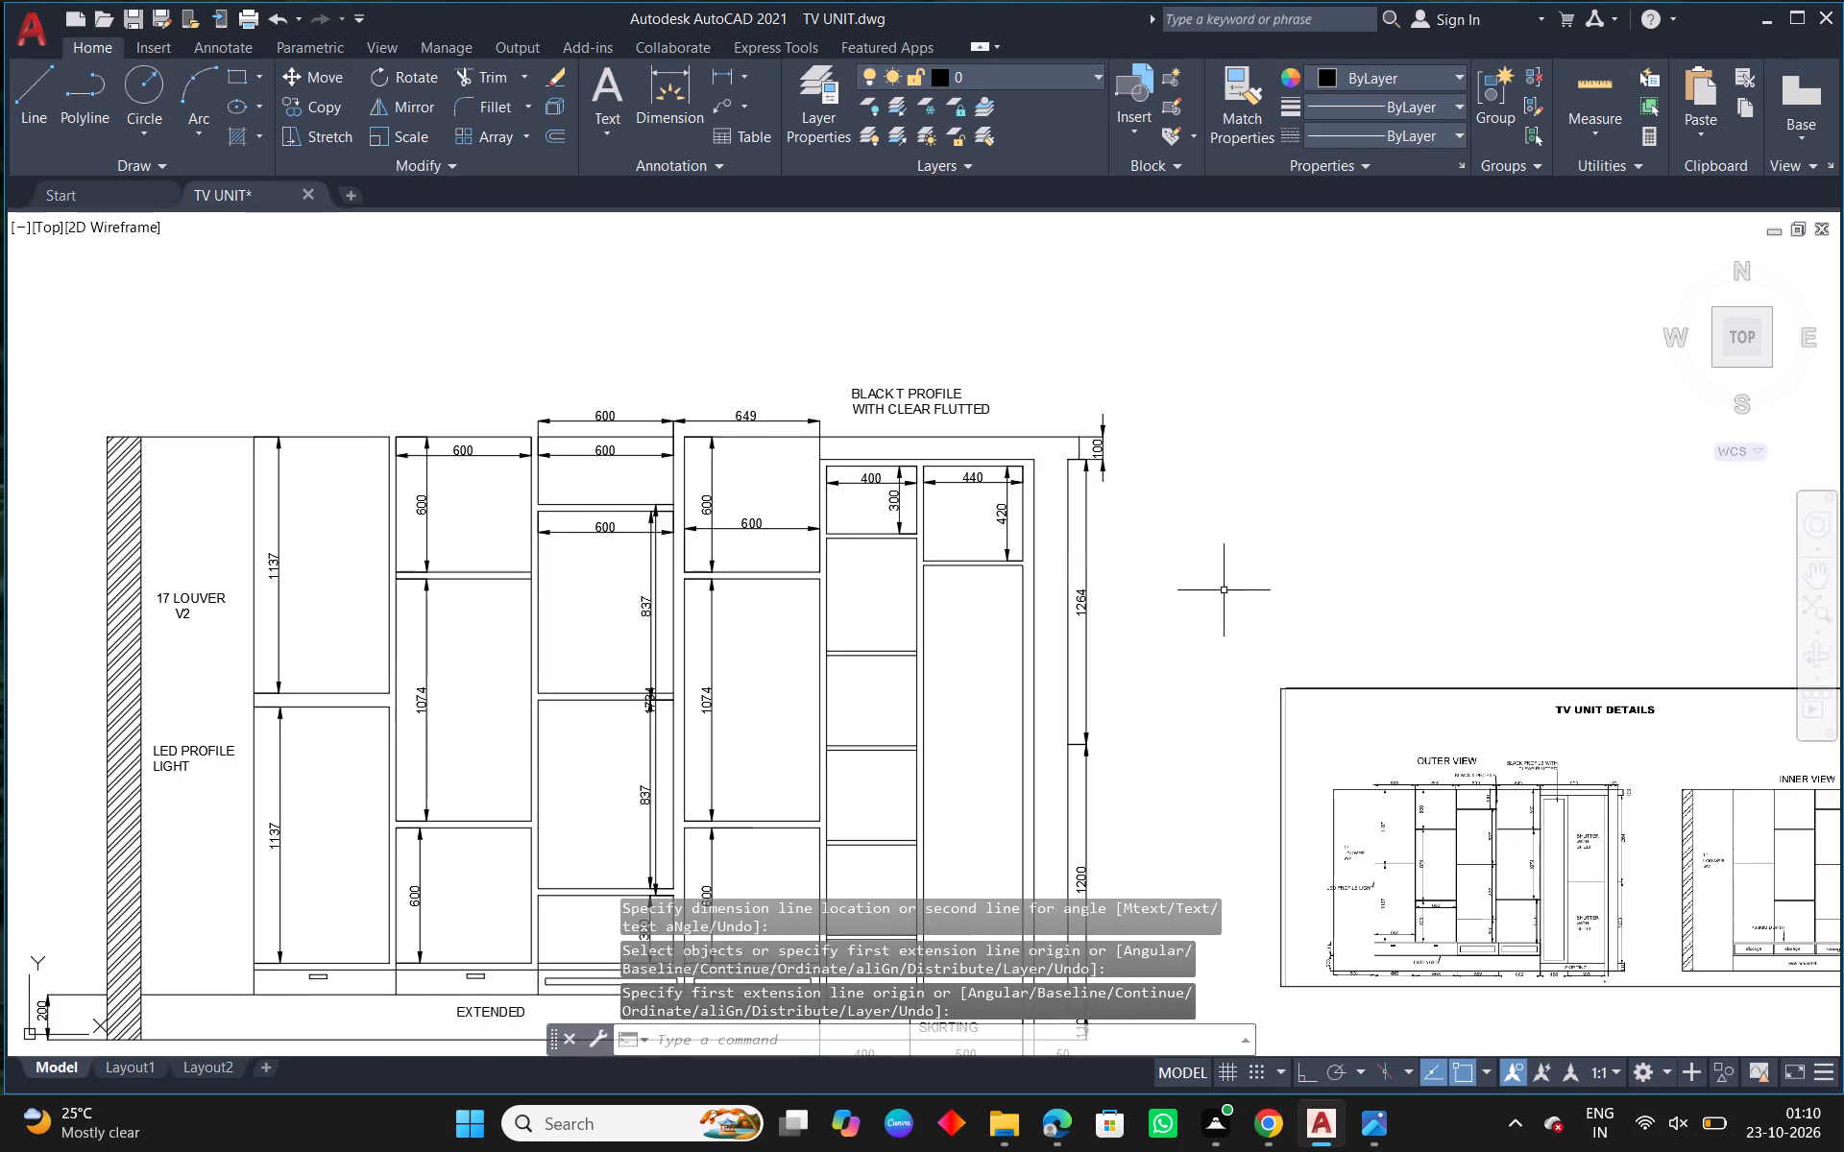
middle_drag(1237, 586, 954, 420)
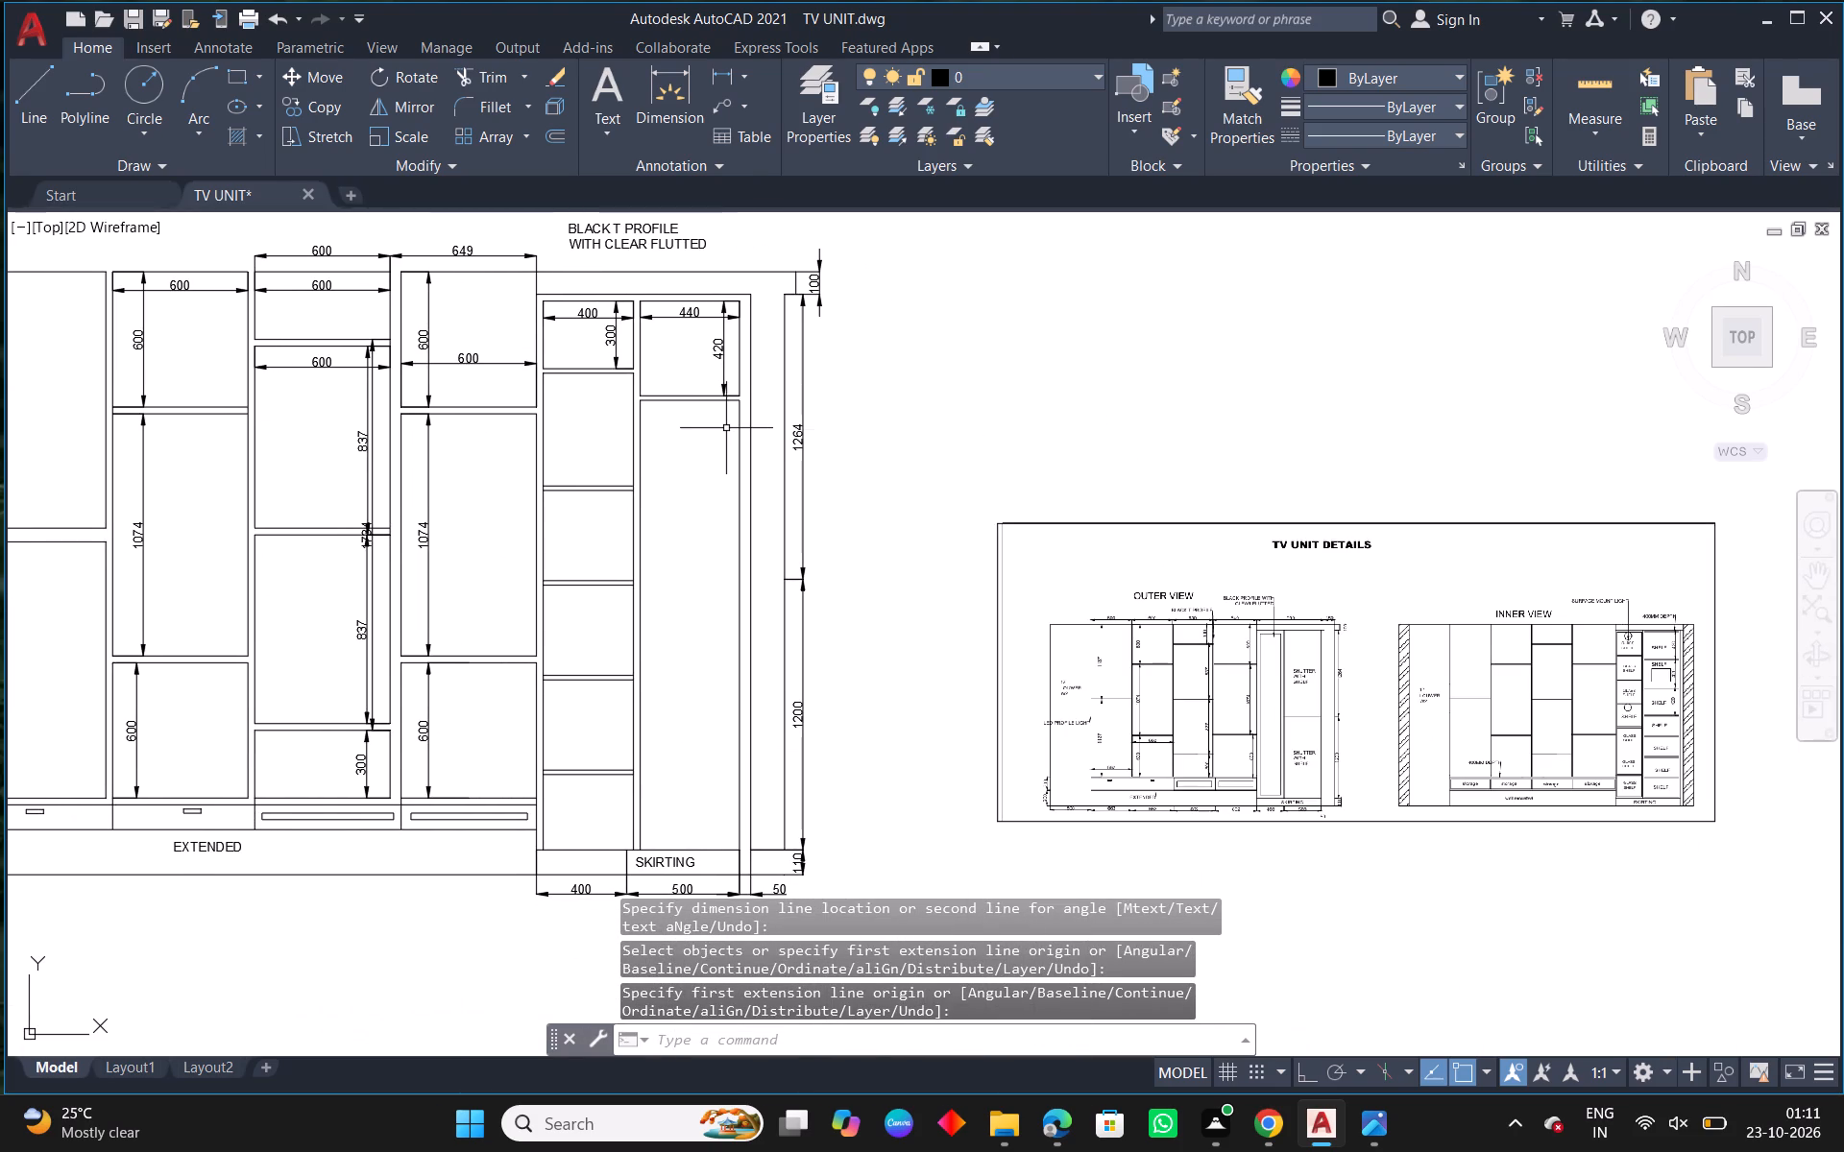
text(O 42)
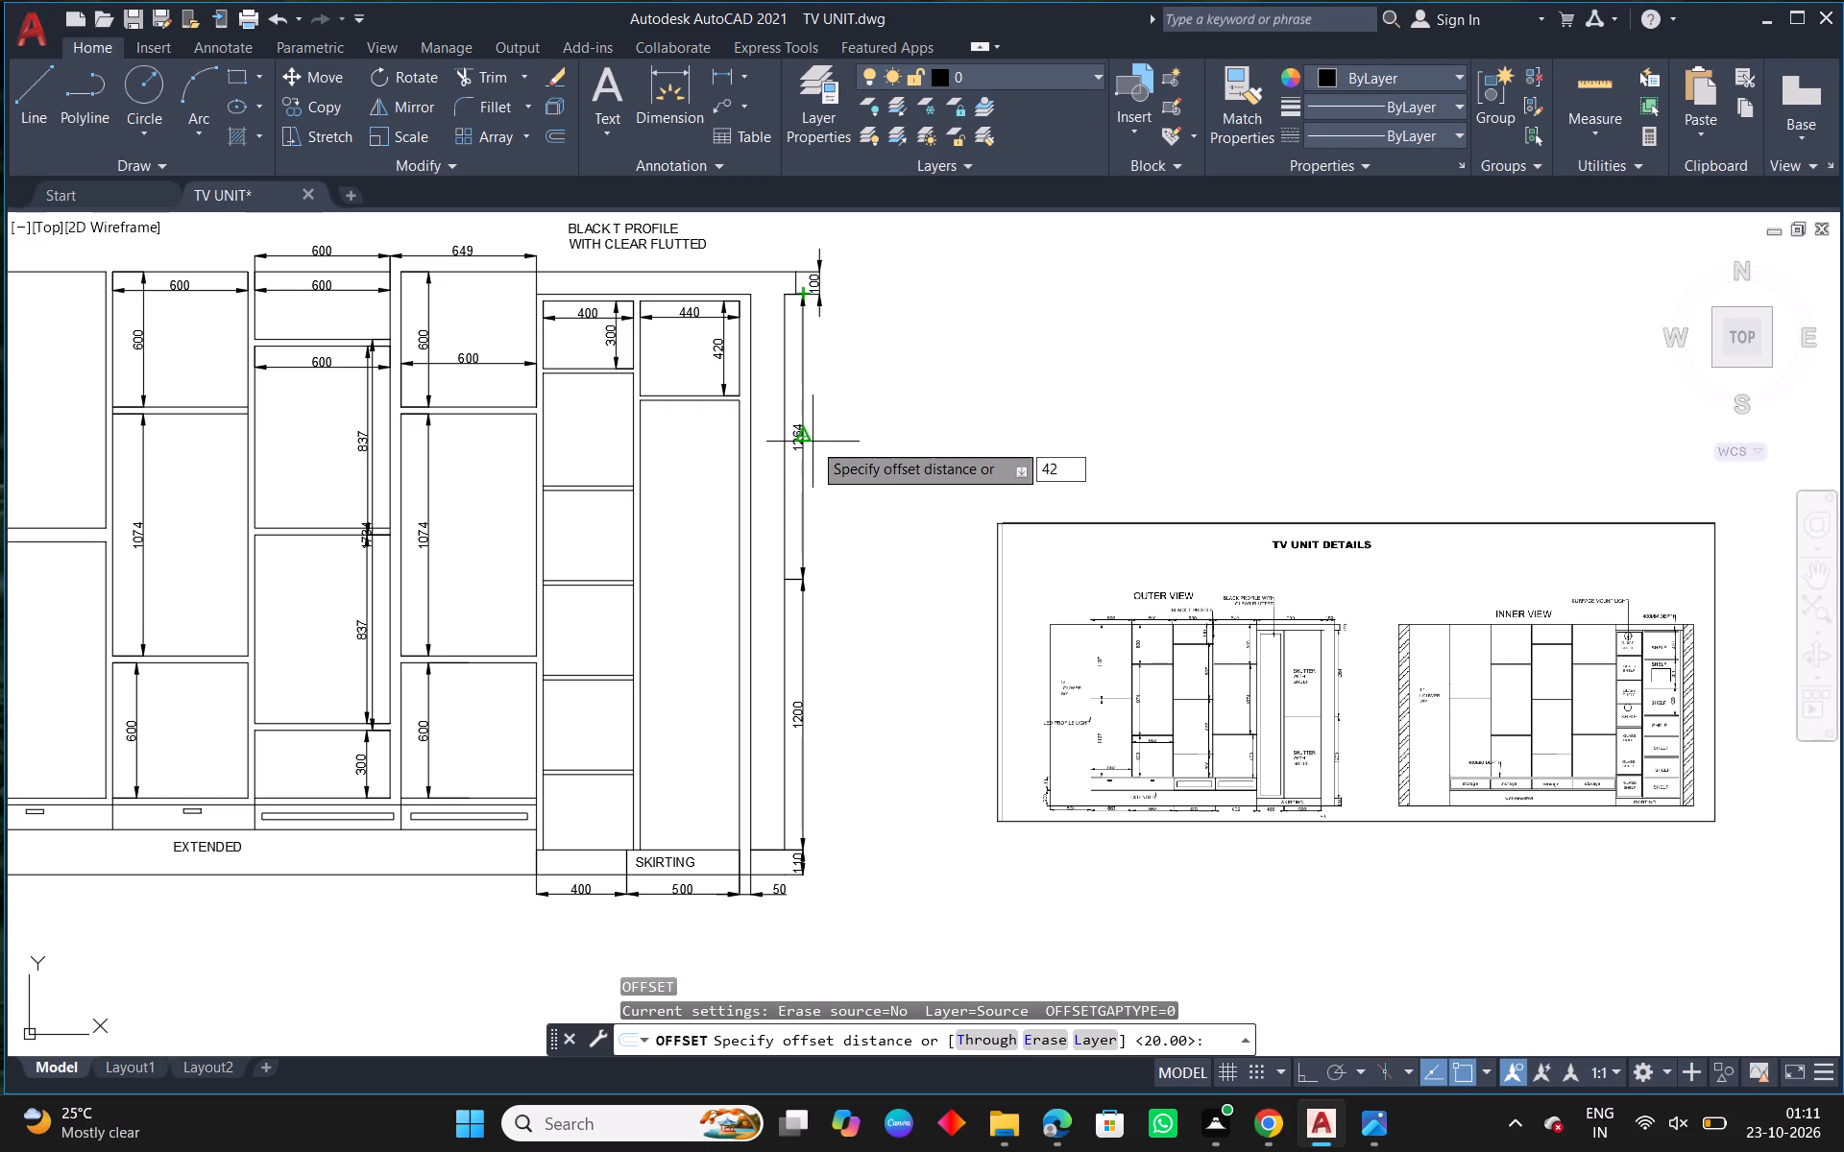
text(0)
key(space)
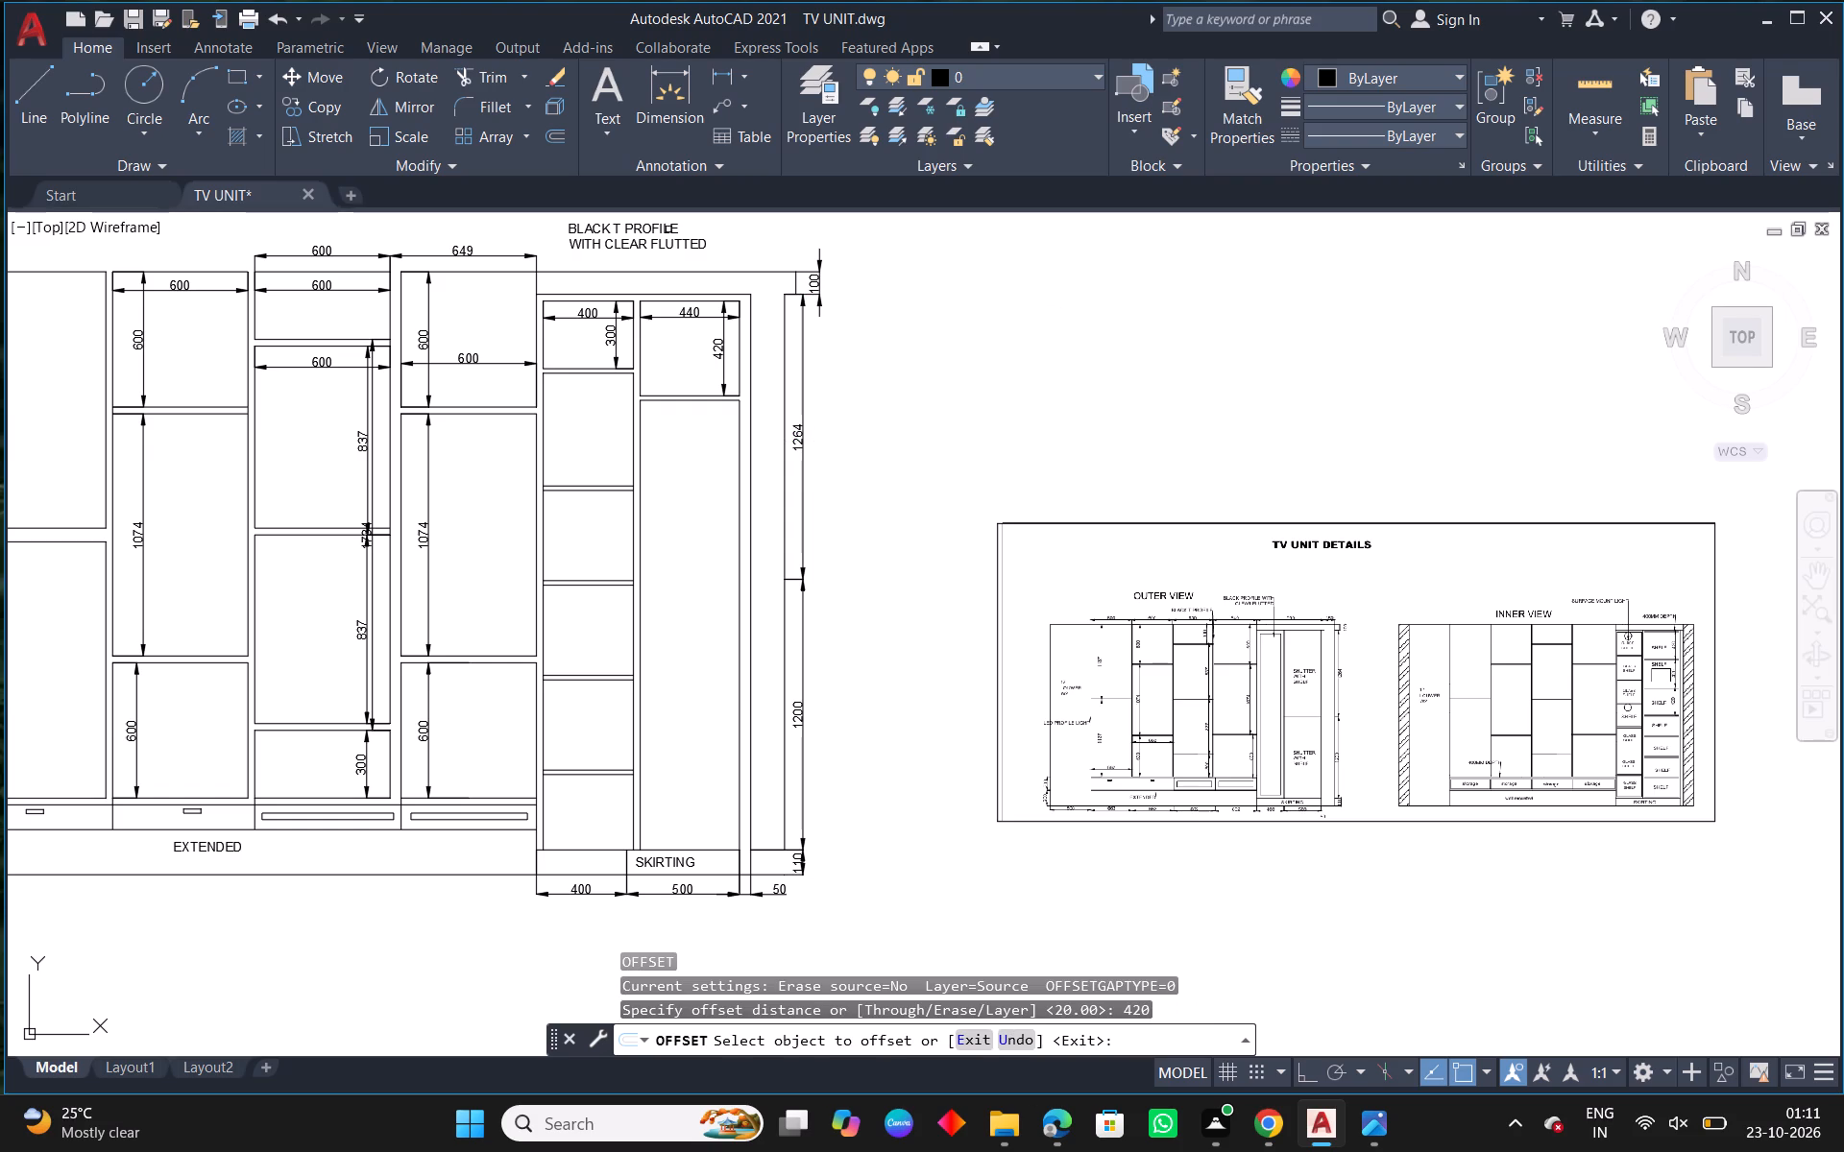
click(707, 401)
click(707, 461)
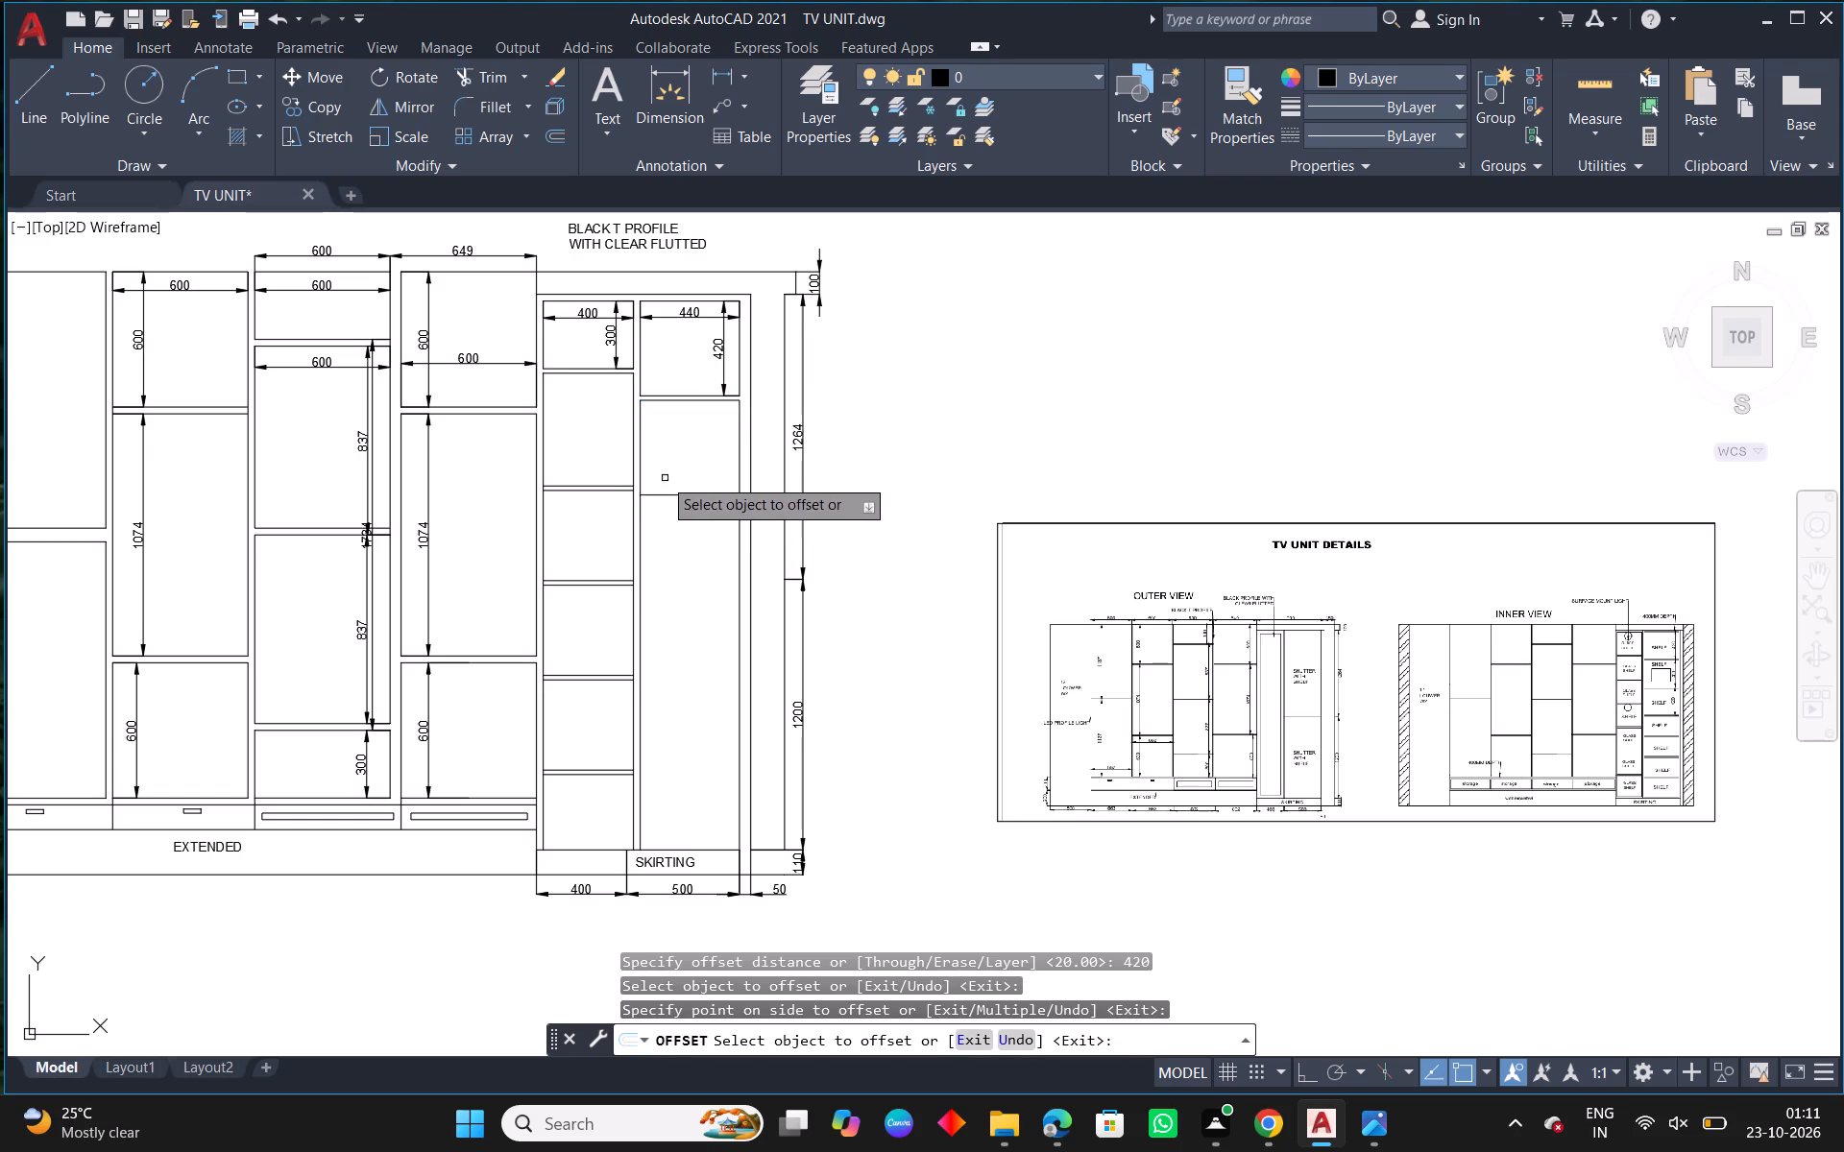
key(Escape)
Delete the four lower double-line shelves in the tall cabinet's left column, keeping the first shelf.
click(591, 463)
click(556, 788)
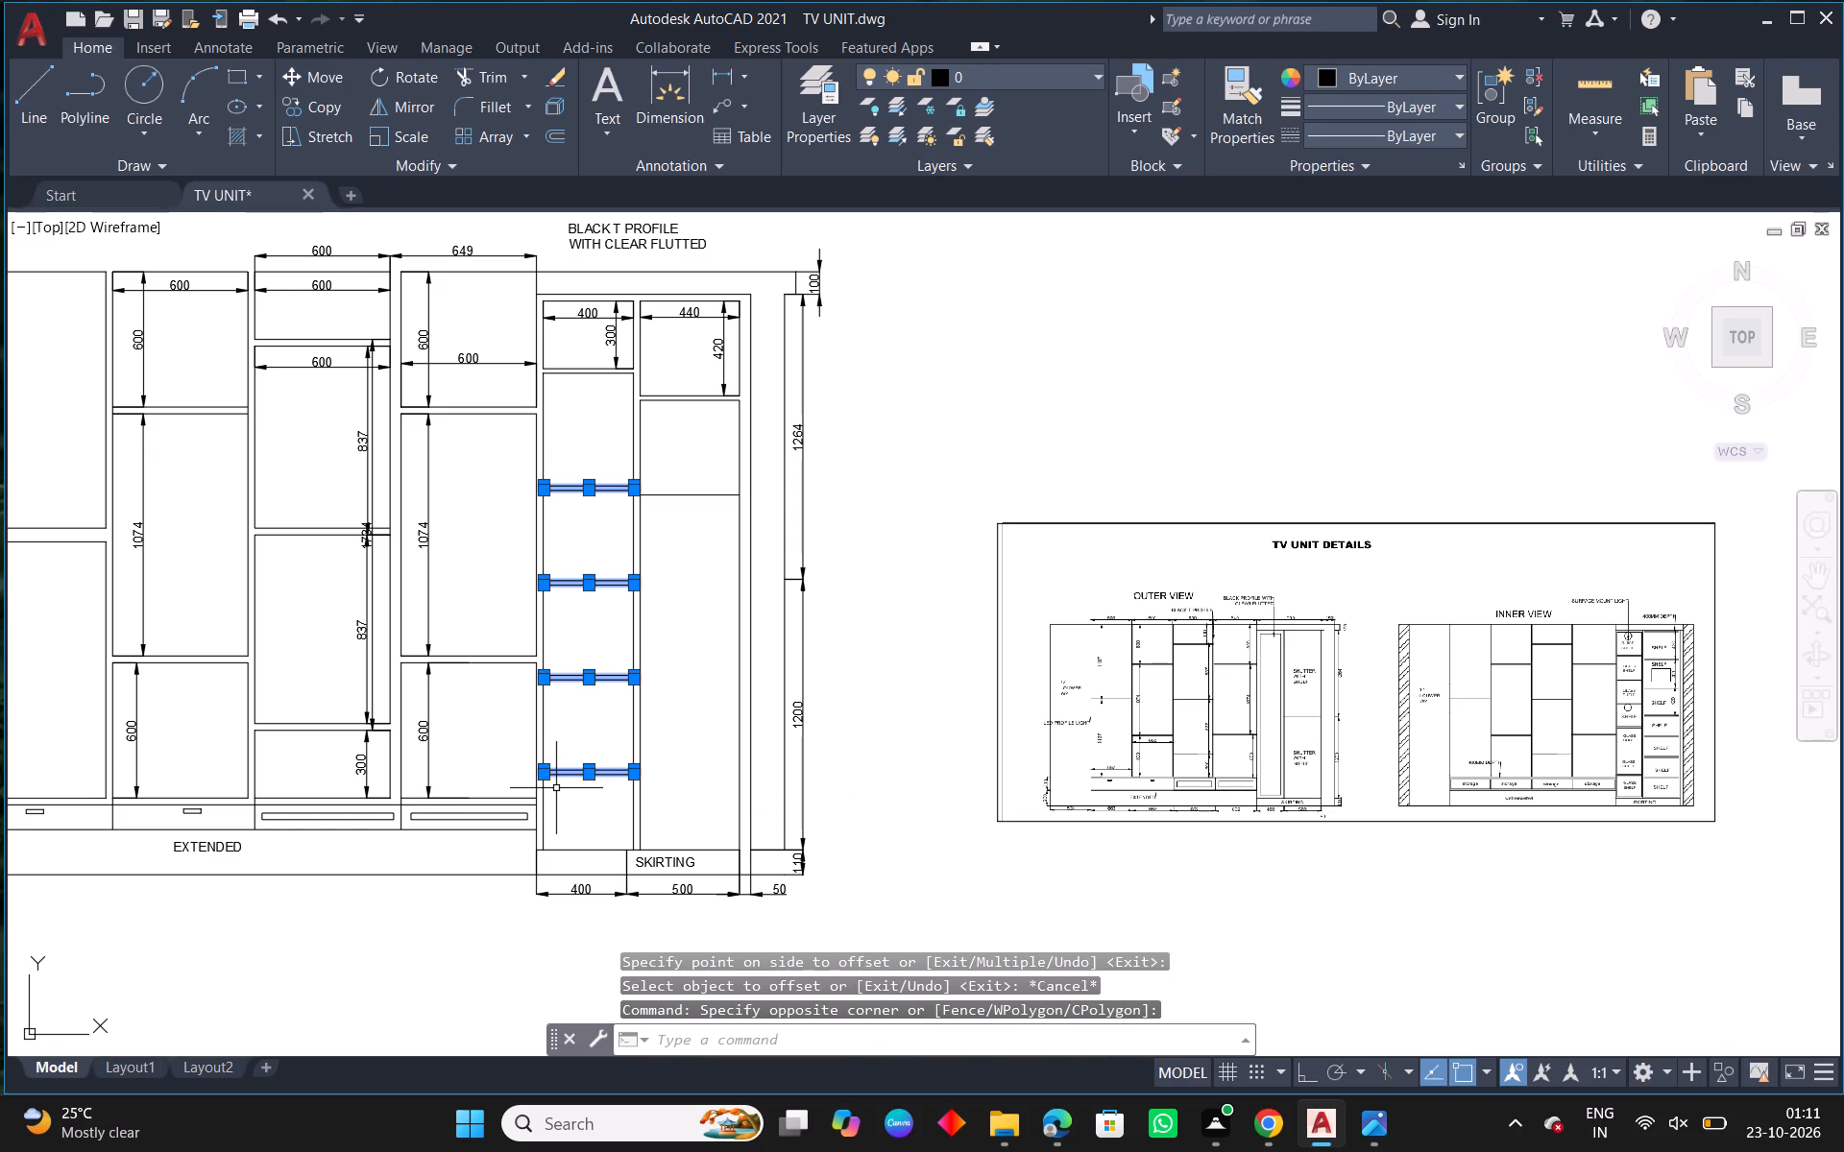
key(Delete)
key(Escape)
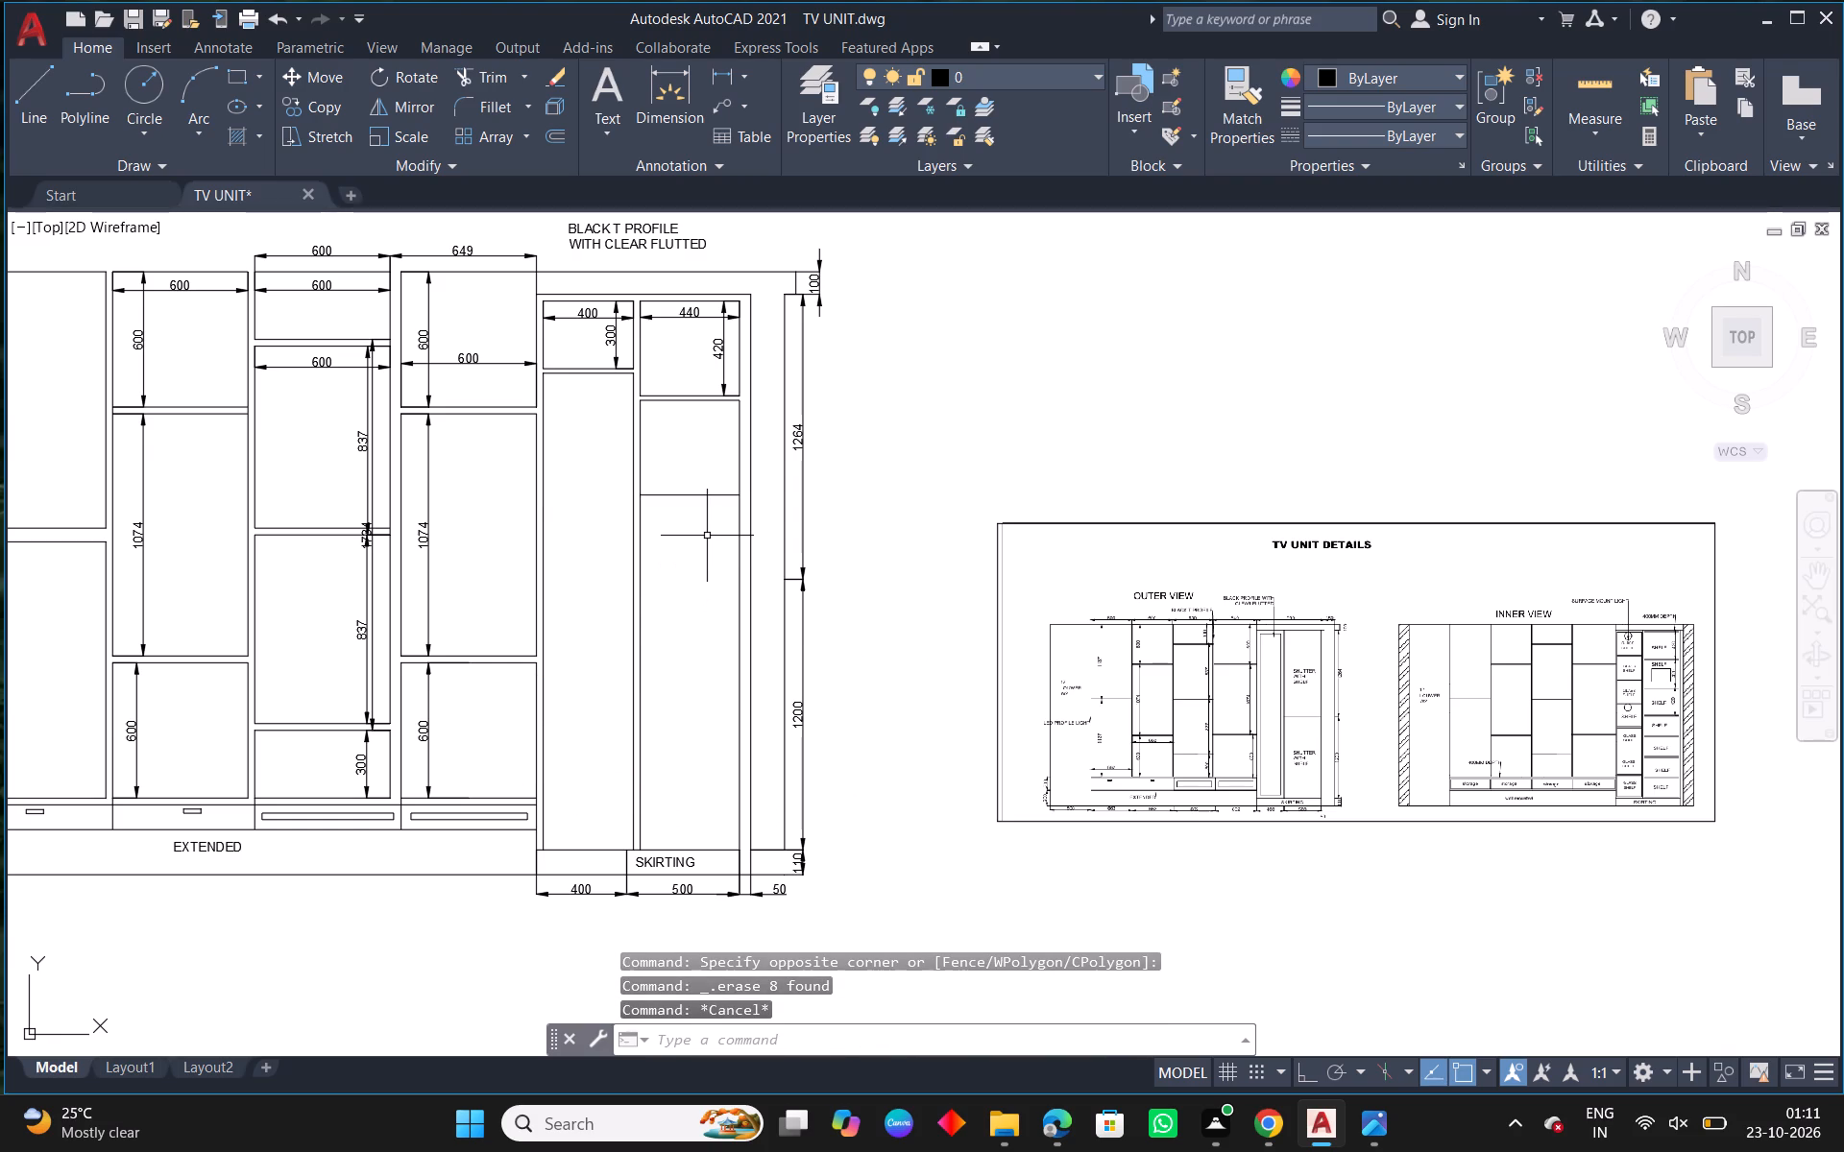
Offset the single line below the right column's first shelf 20 mm downward to complete the second shelf.
text(O)
key(space)
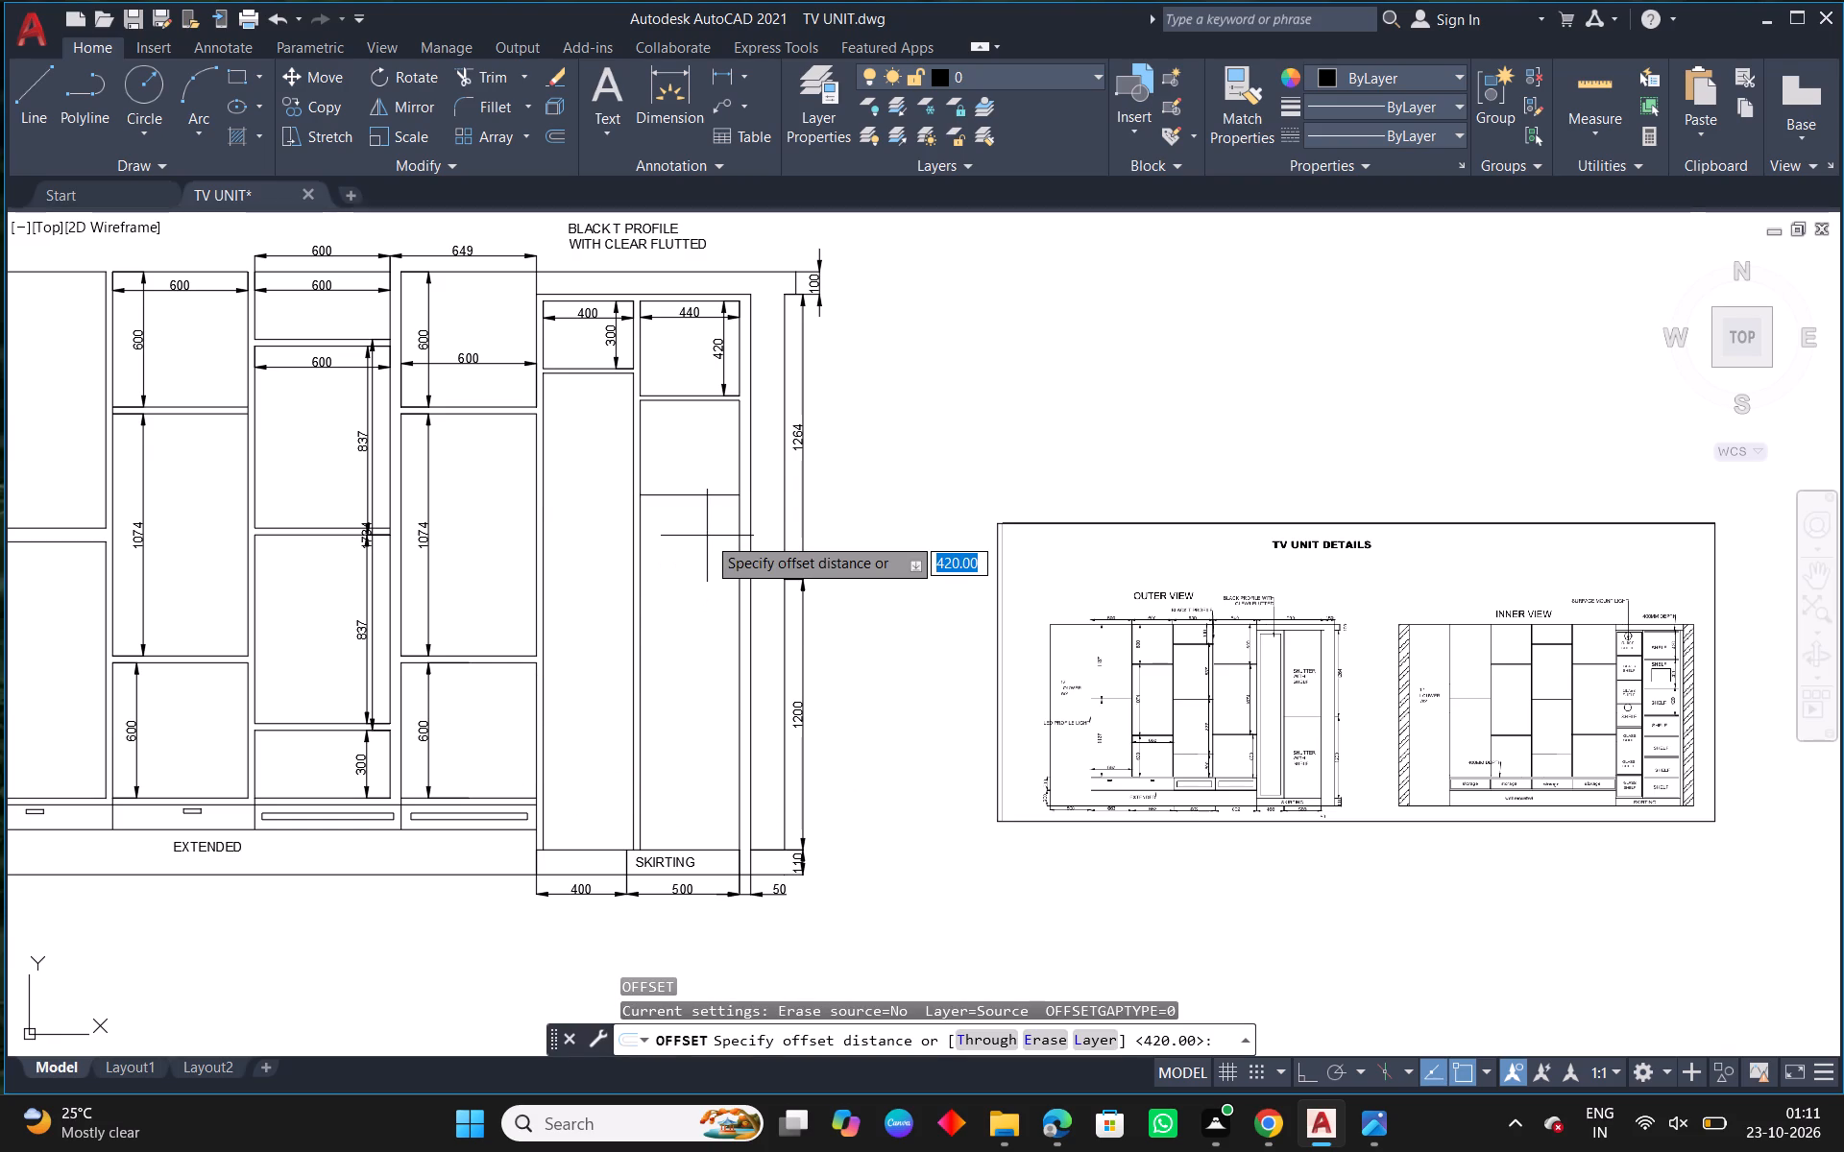
text(2.)
key(BackSpace)
key(0)
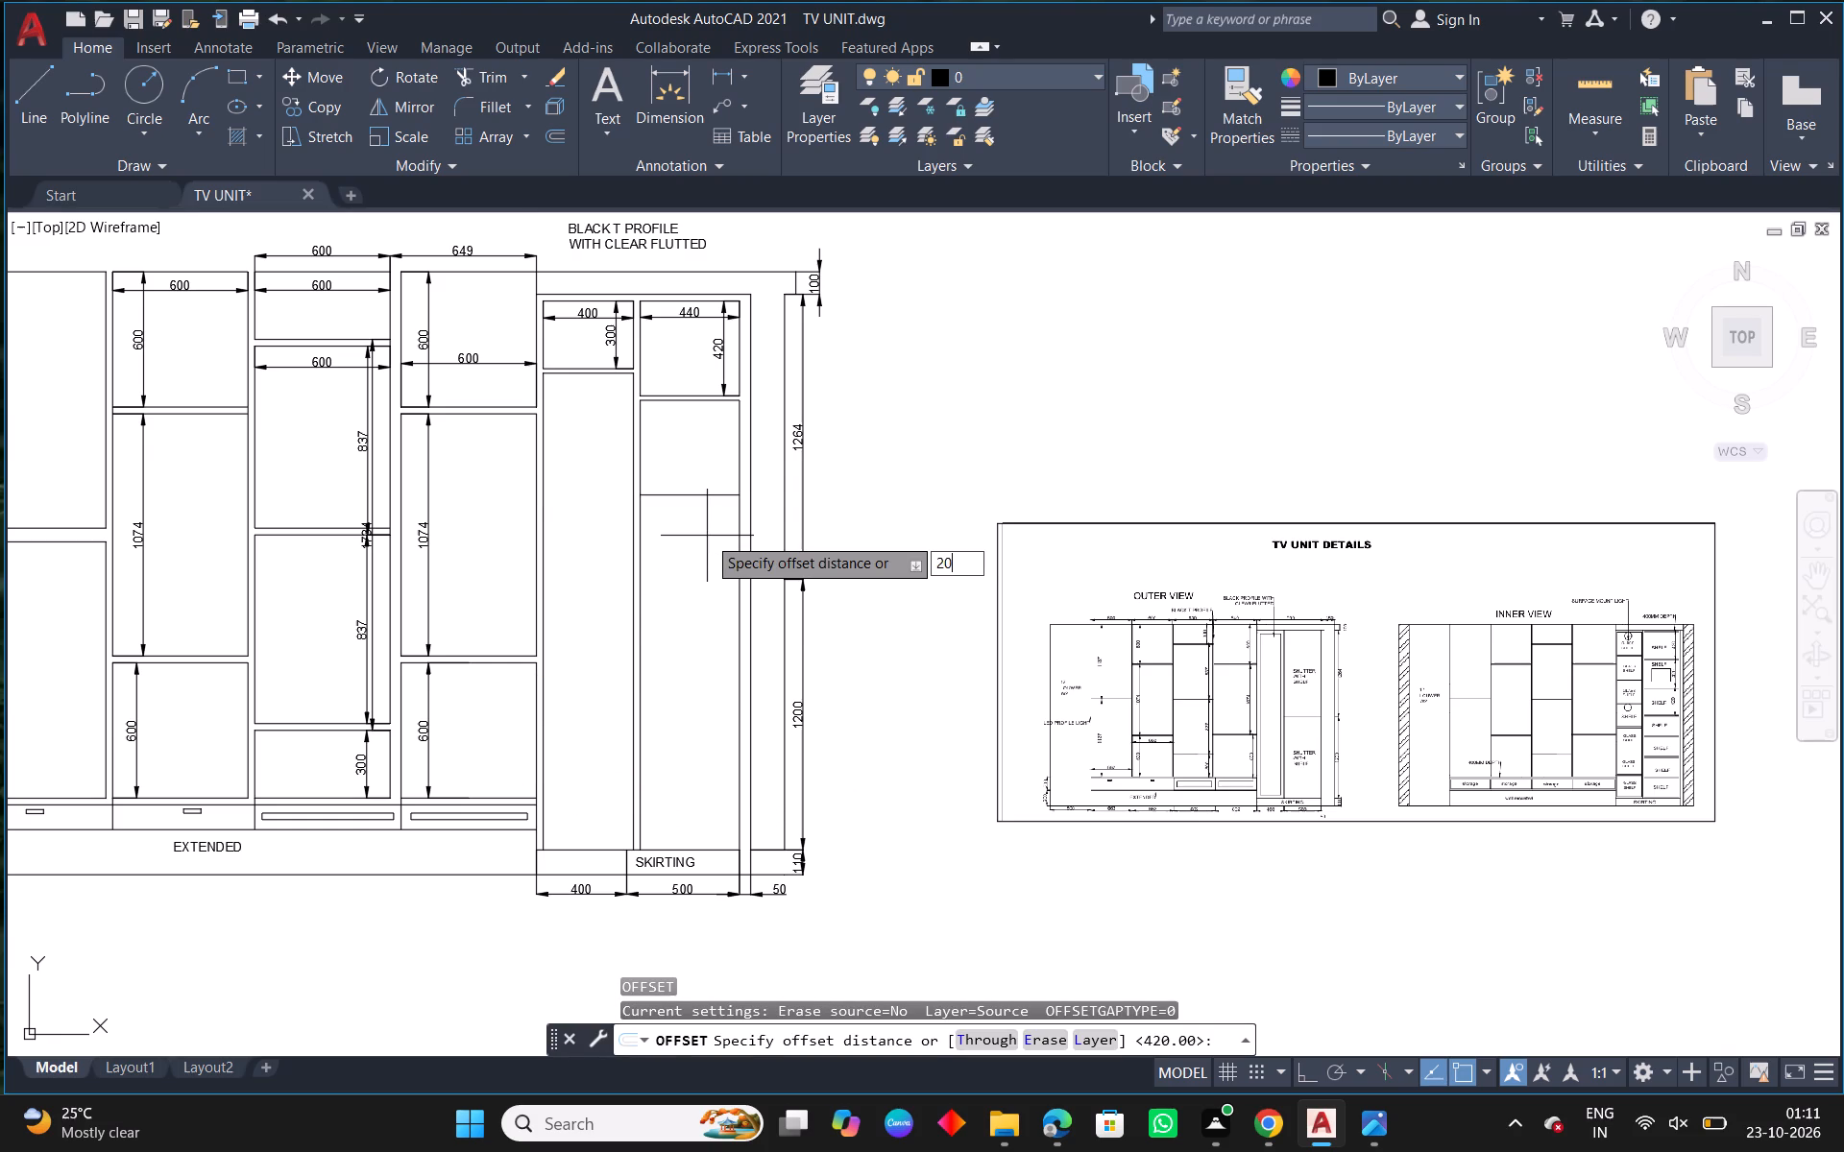
key(Return)
click(706, 493)
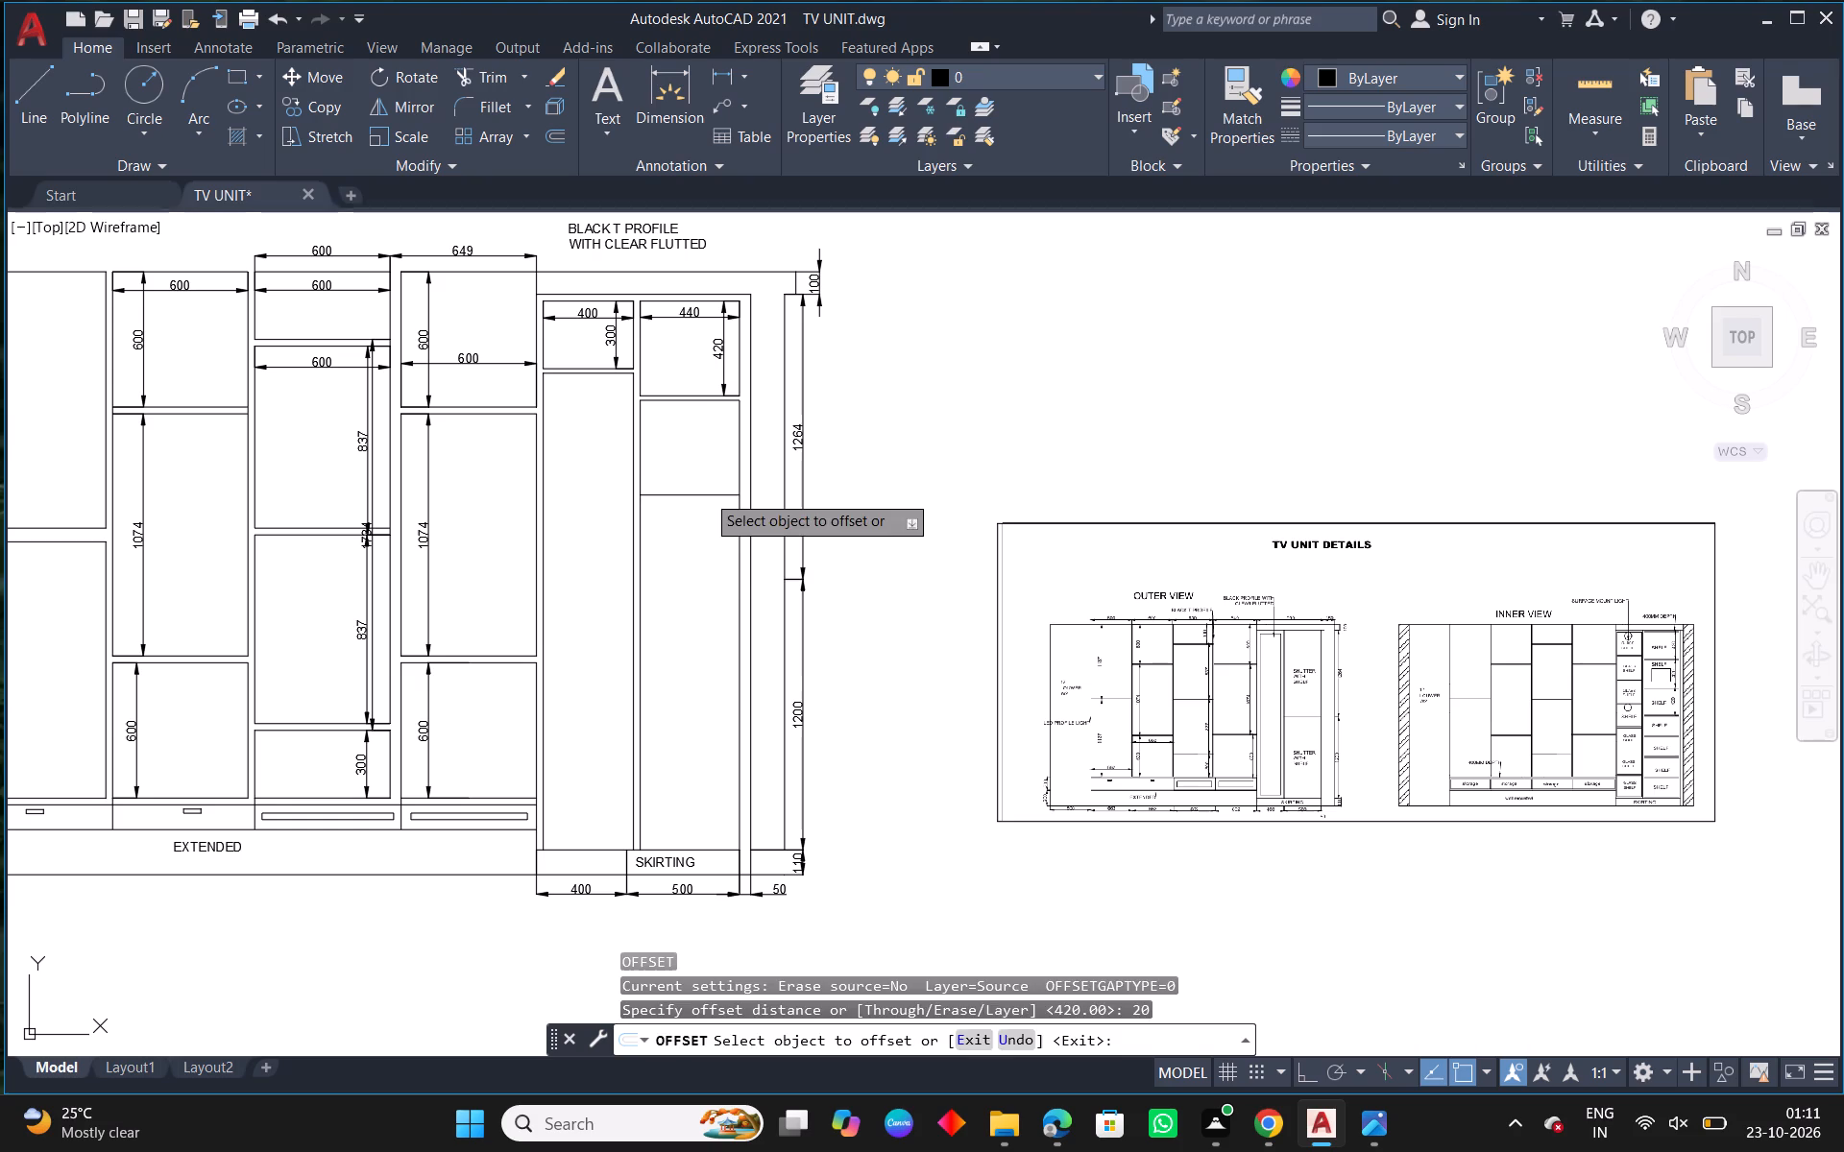
click(692, 536)
key(Escape)
Add the right column's third shelf by offsetting the second shelf's lower line 420 mm downward and the new line a further 20 mm.
text(O 420)
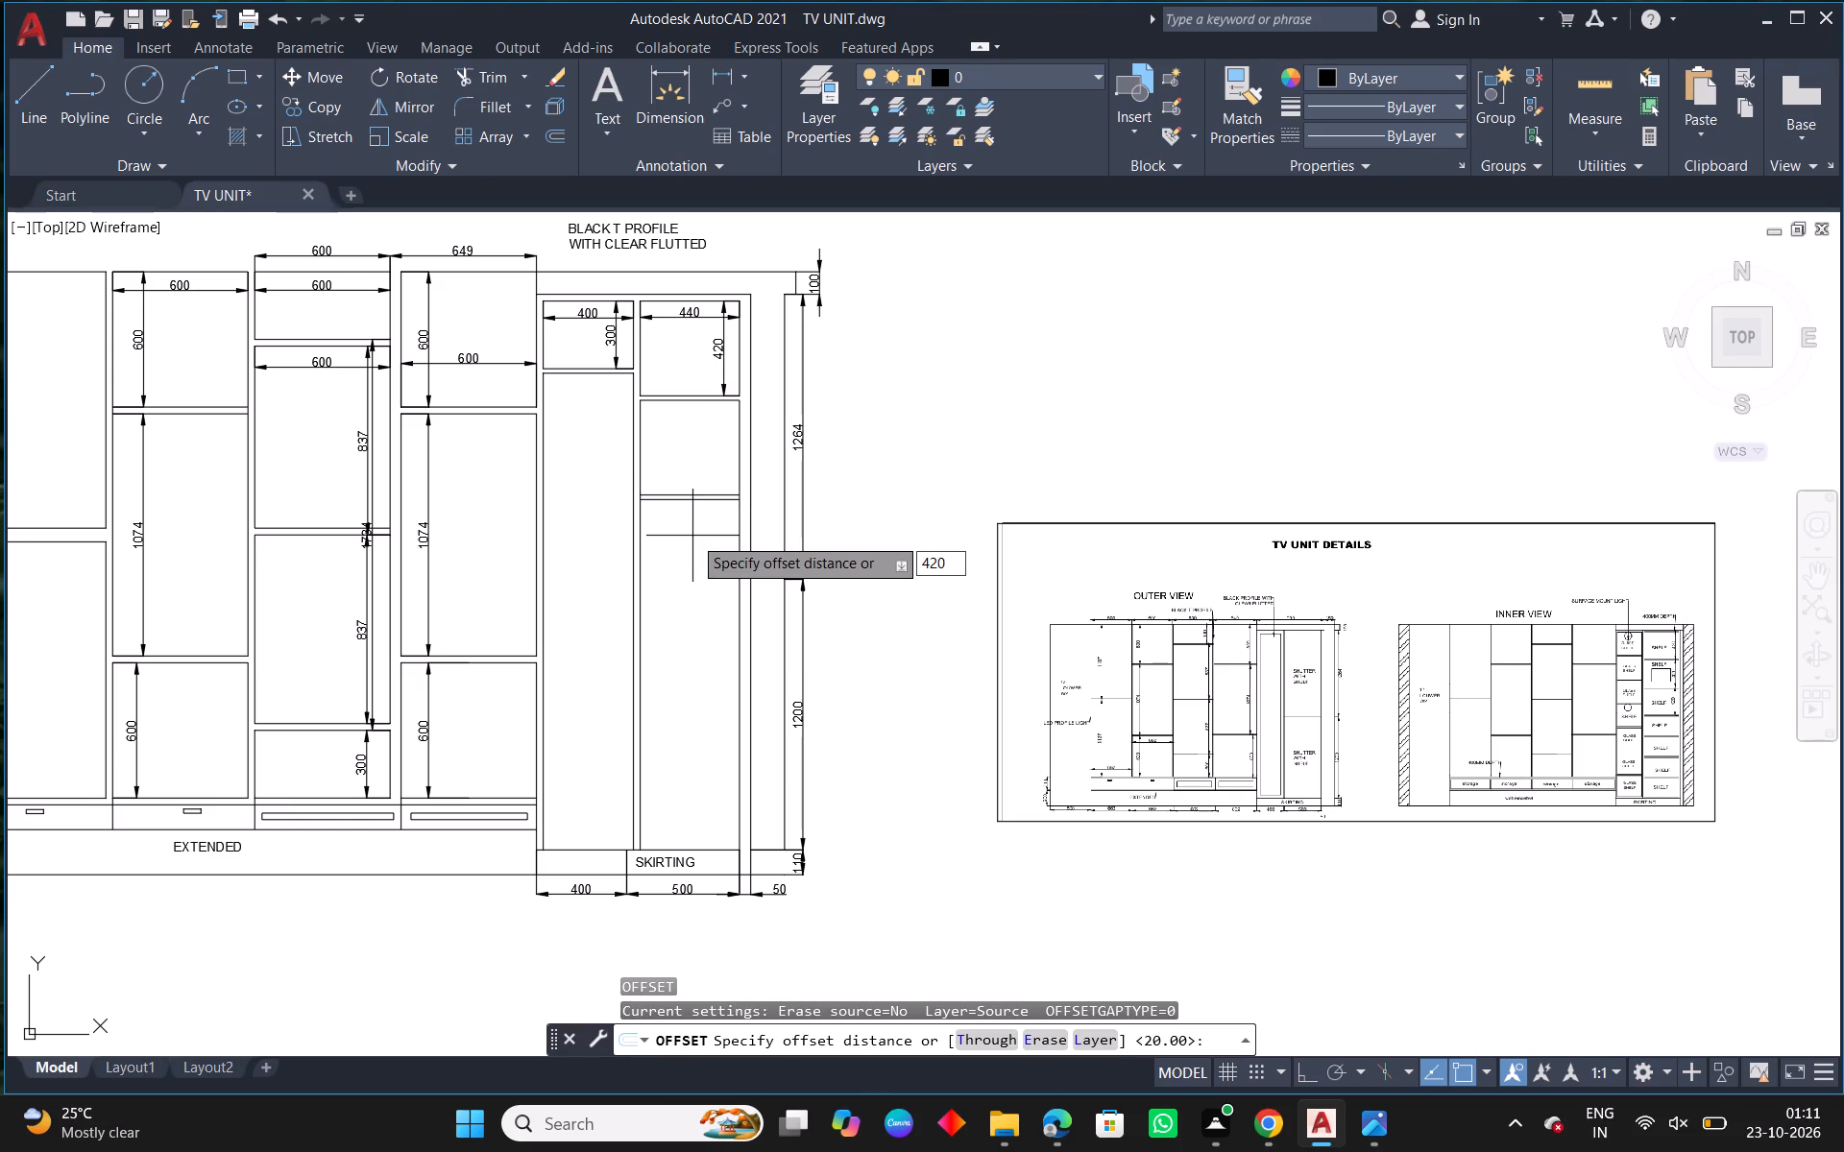
key(space)
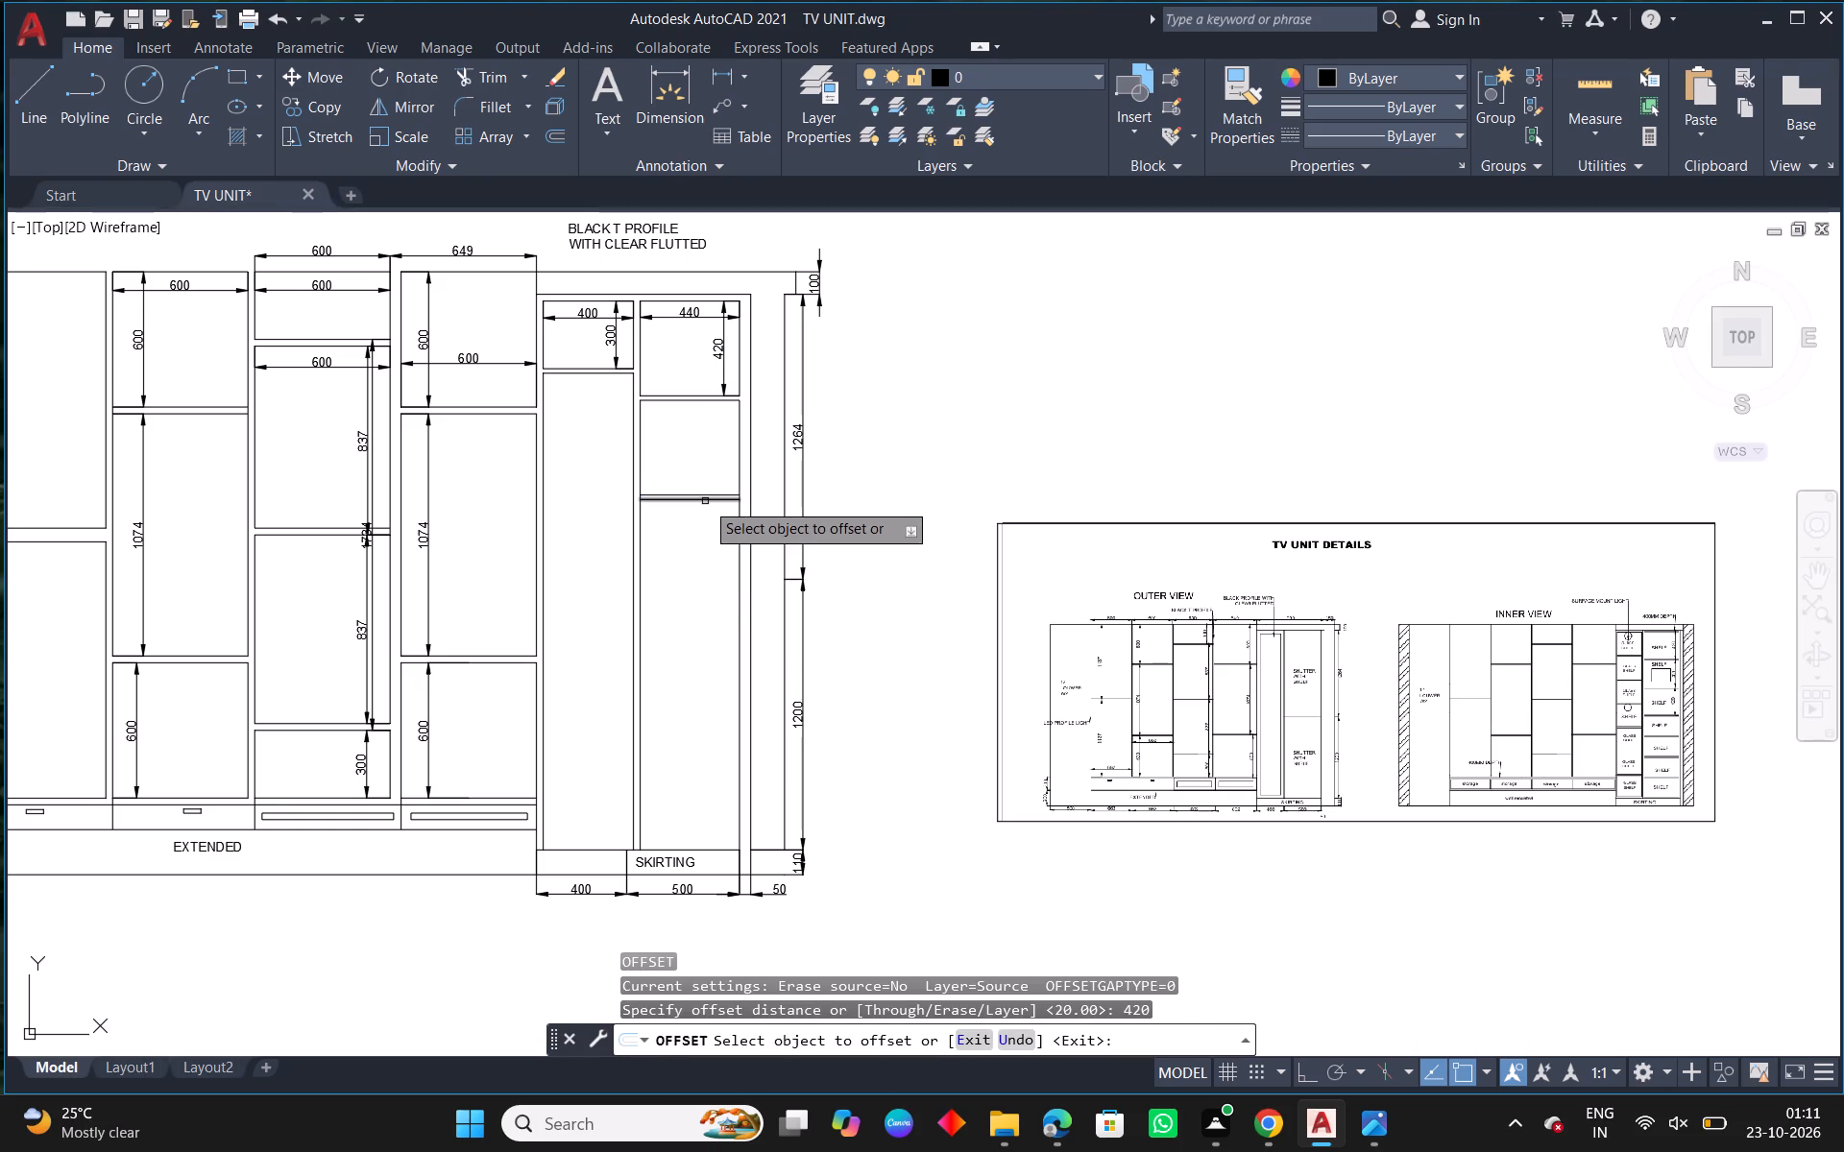
click(705, 501)
click(694, 570)
key(Escape)
text(O 20)
key(space)
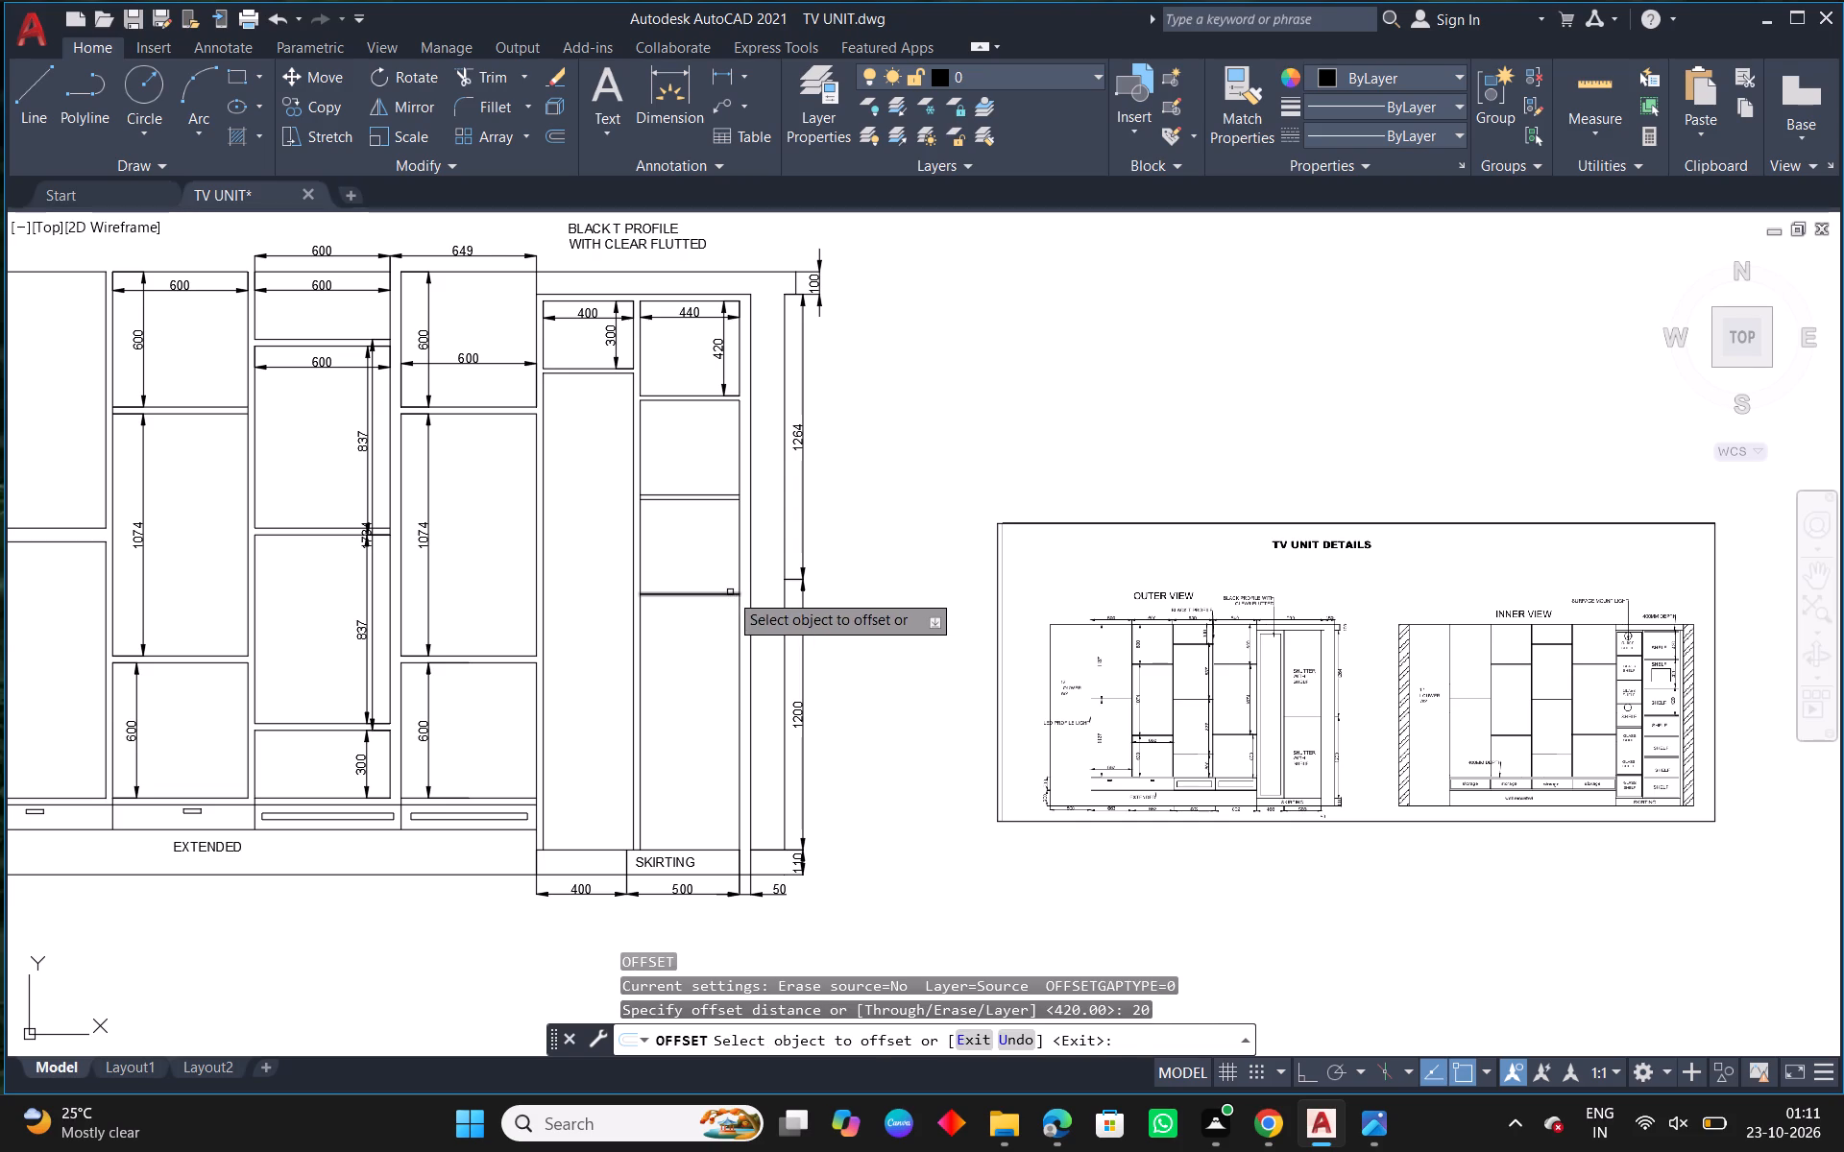
click(728, 592)
click(712, 641)
key(Escape)
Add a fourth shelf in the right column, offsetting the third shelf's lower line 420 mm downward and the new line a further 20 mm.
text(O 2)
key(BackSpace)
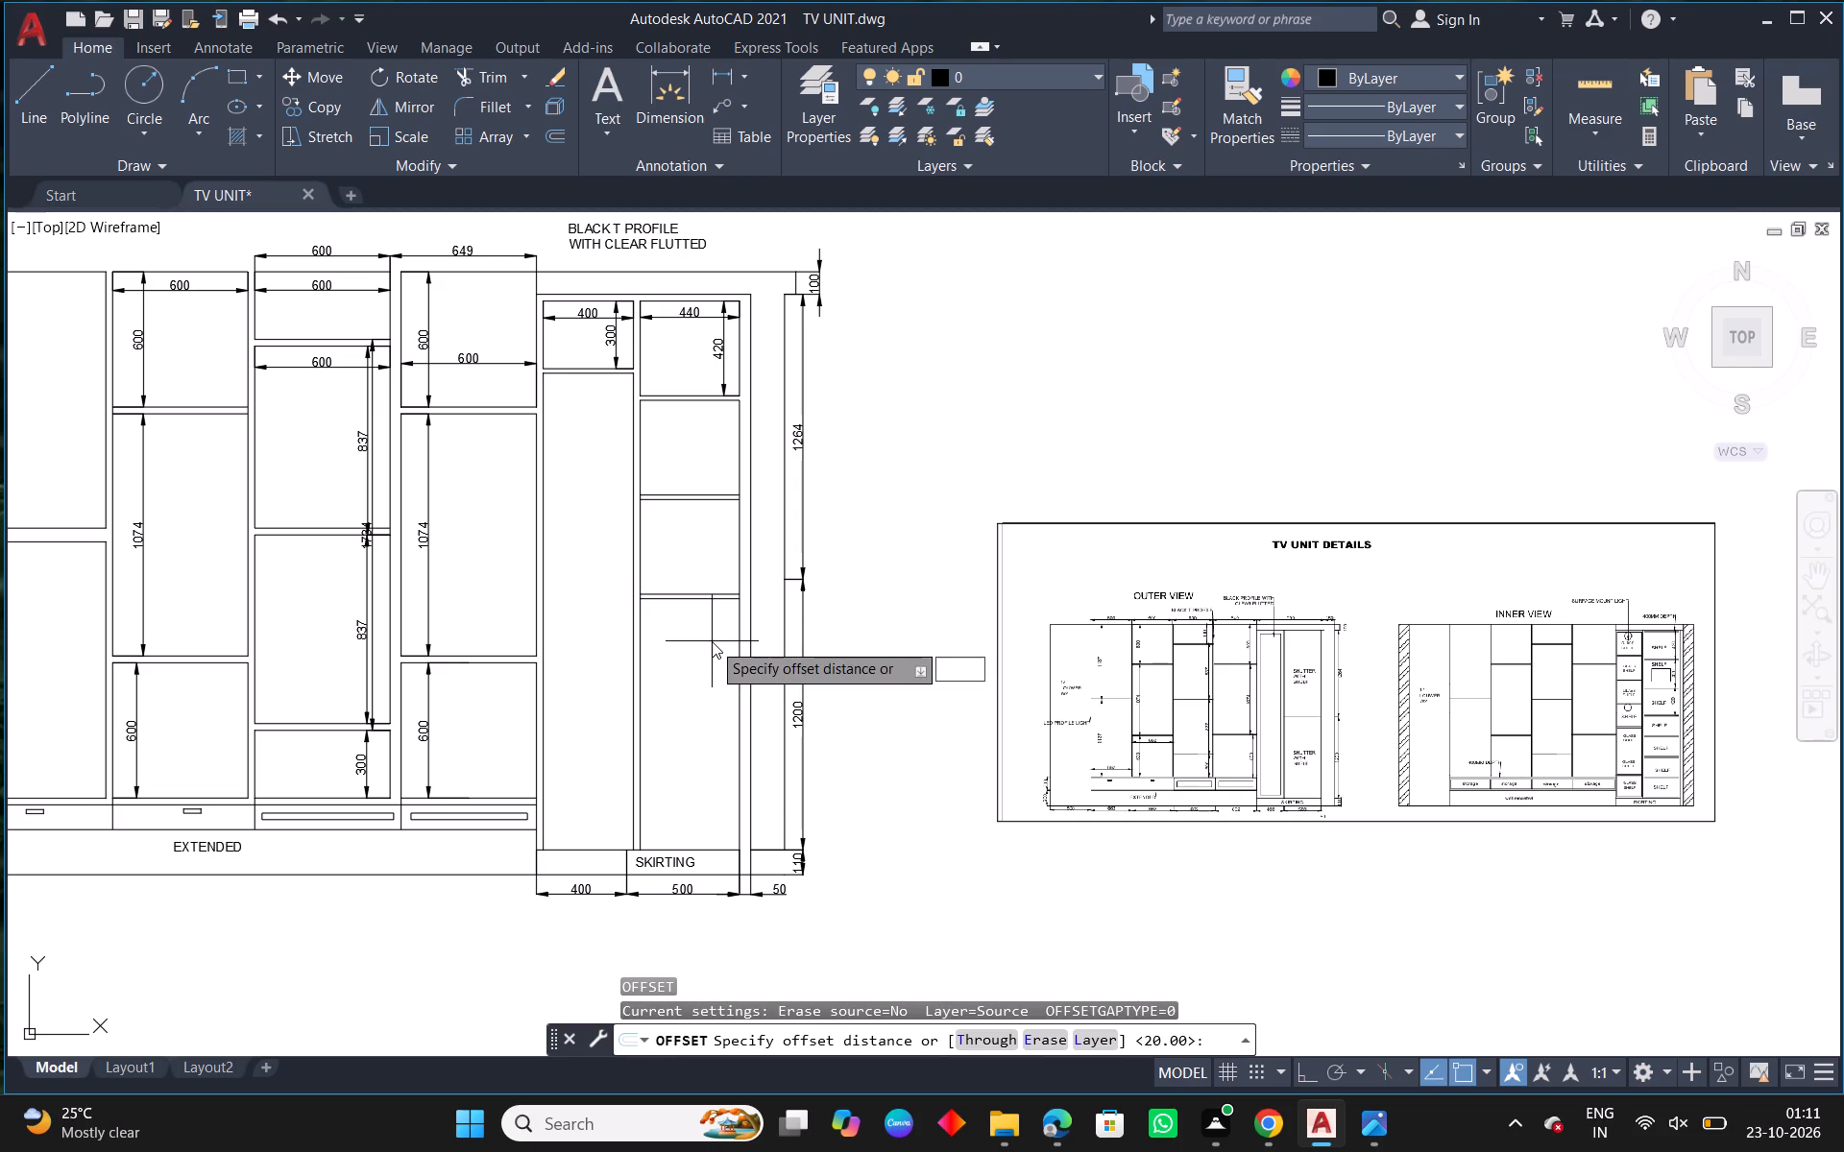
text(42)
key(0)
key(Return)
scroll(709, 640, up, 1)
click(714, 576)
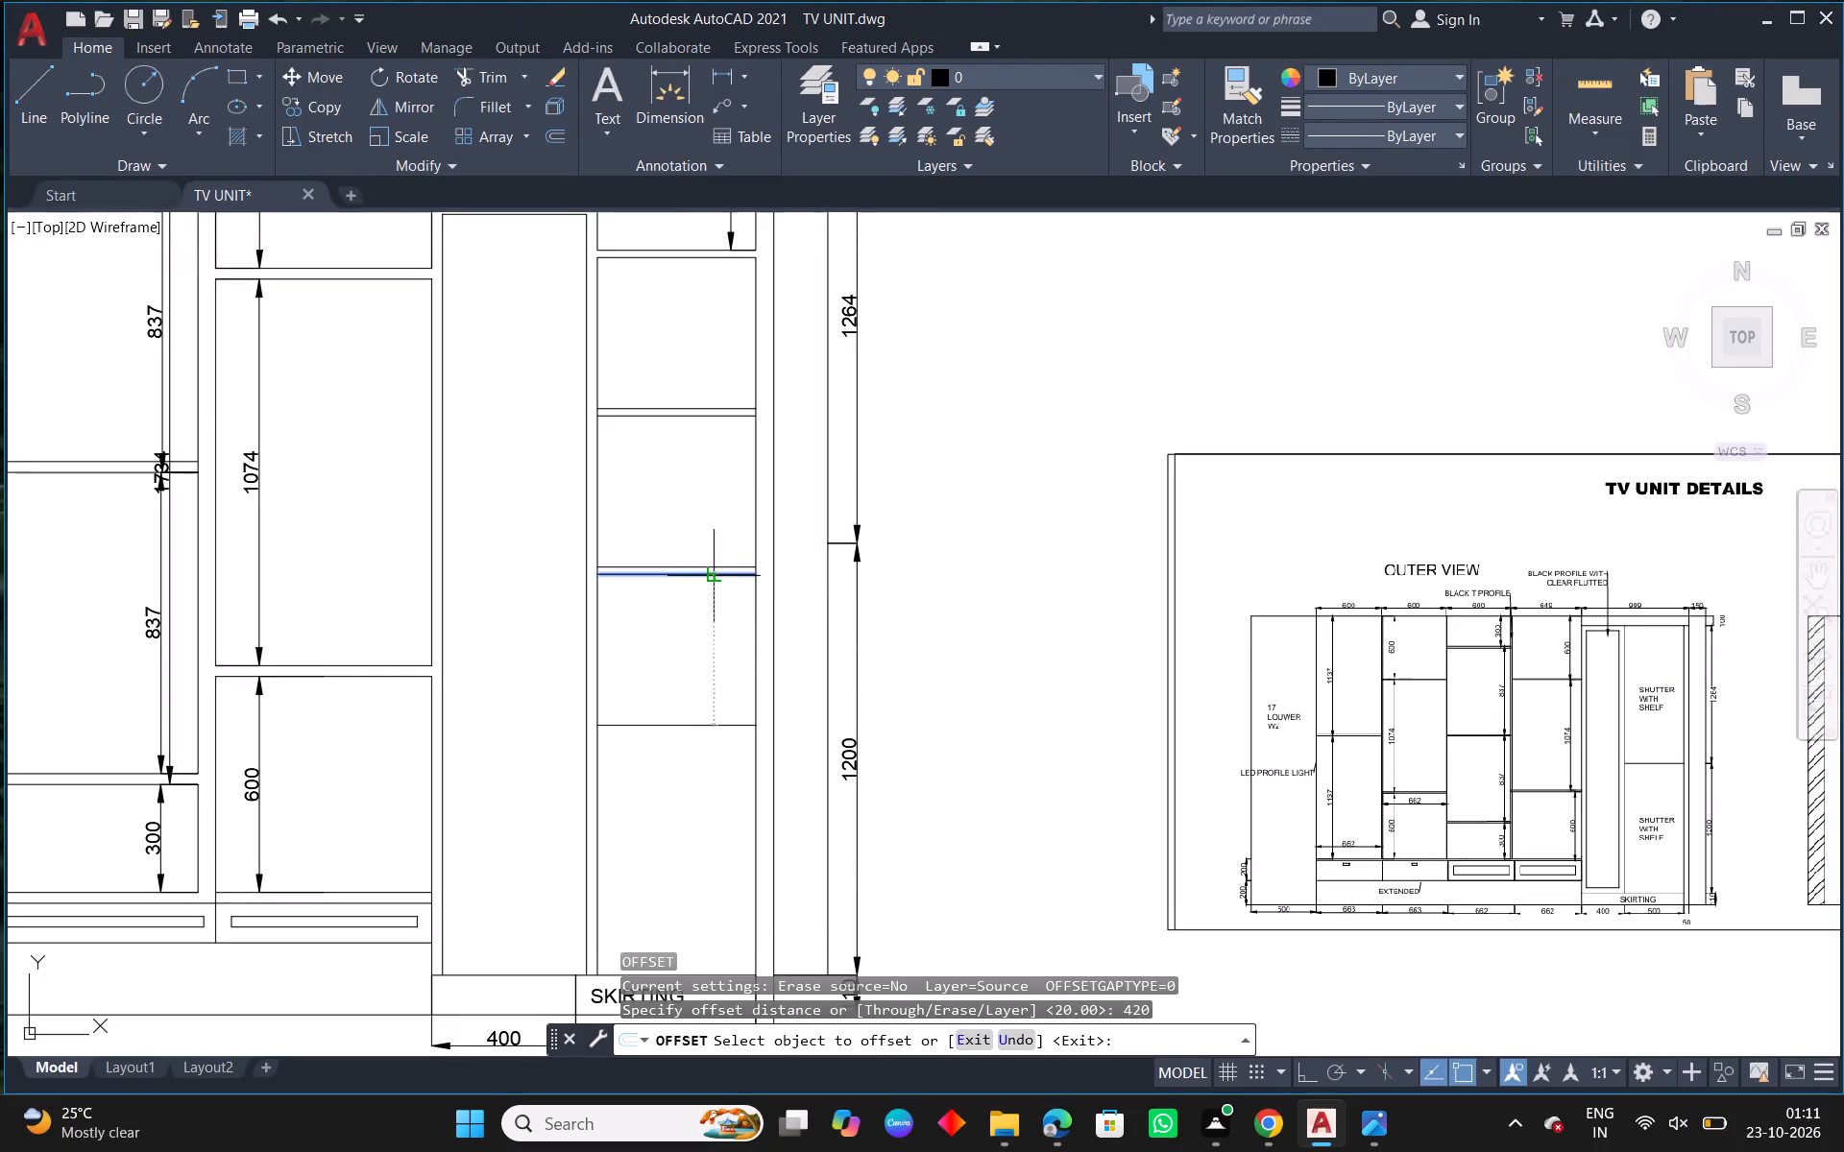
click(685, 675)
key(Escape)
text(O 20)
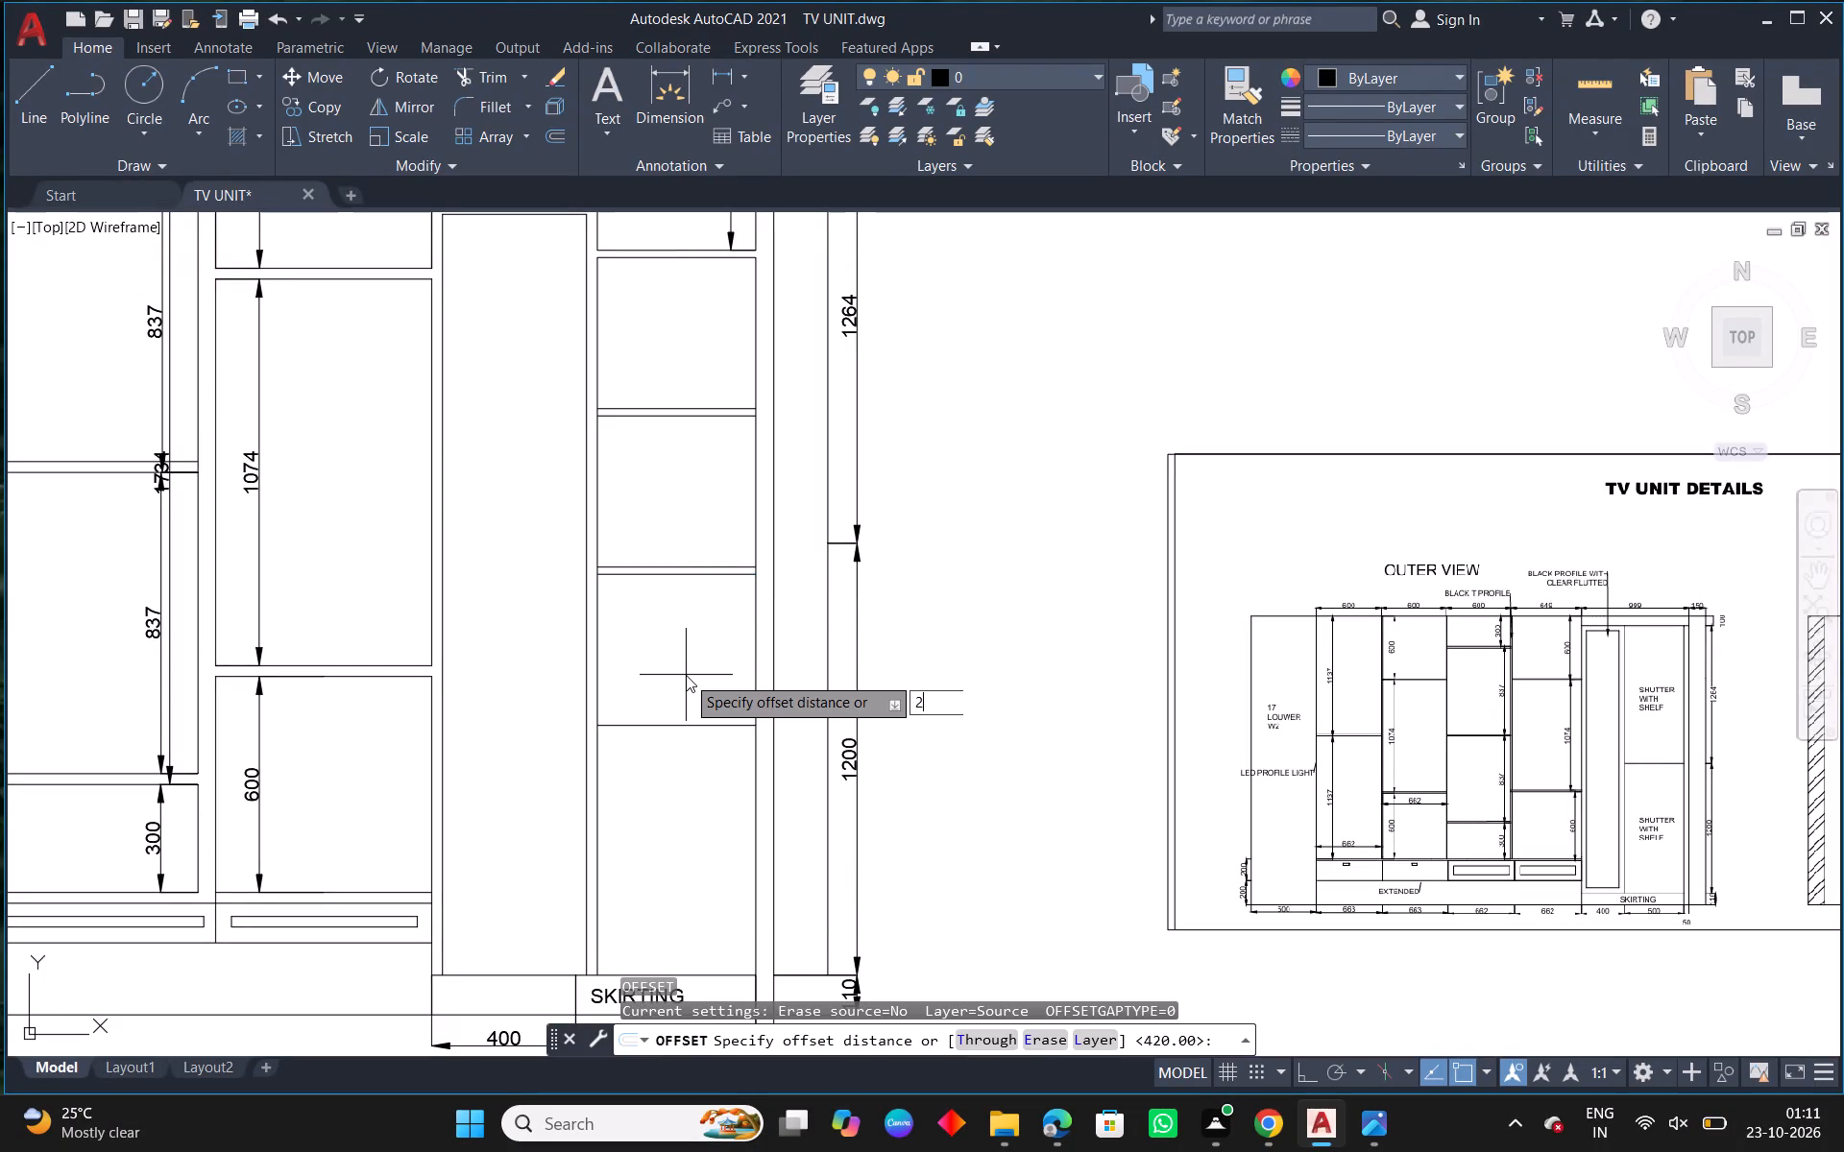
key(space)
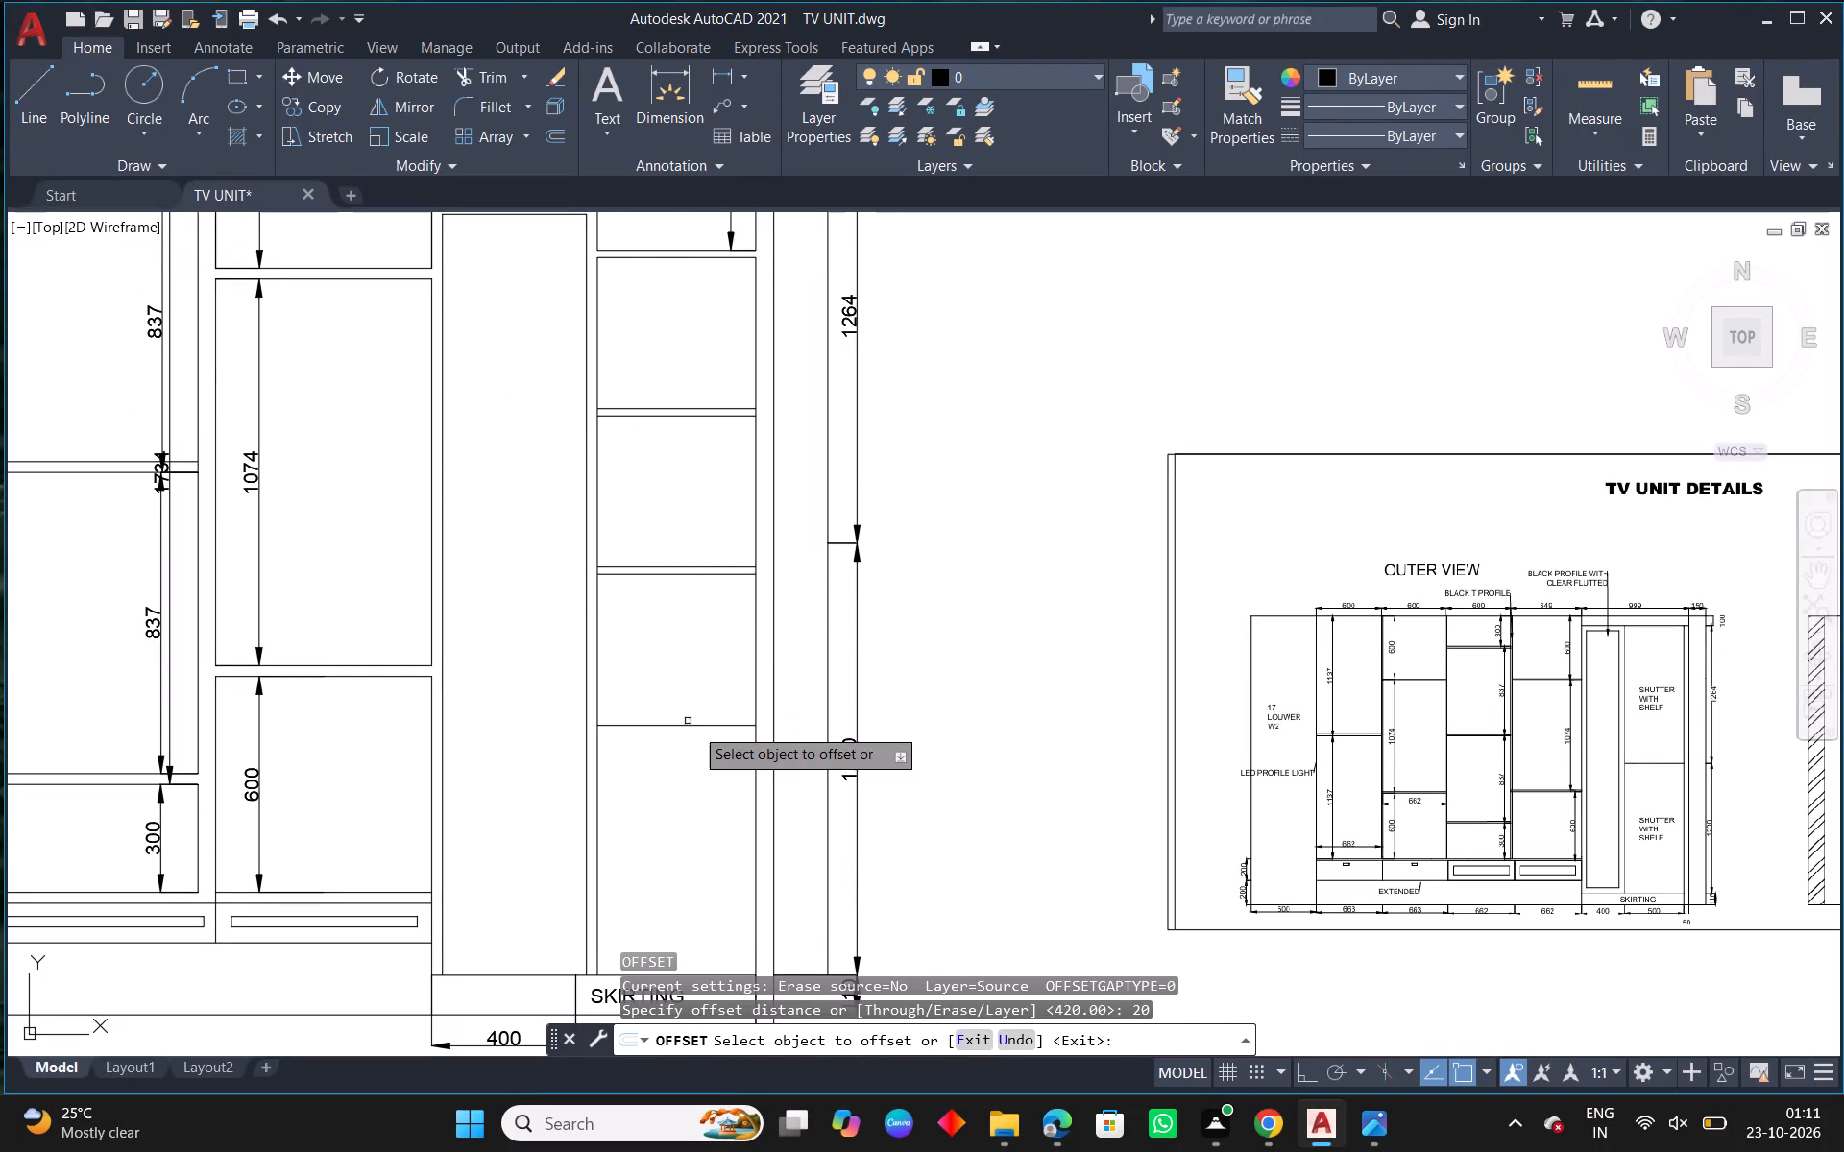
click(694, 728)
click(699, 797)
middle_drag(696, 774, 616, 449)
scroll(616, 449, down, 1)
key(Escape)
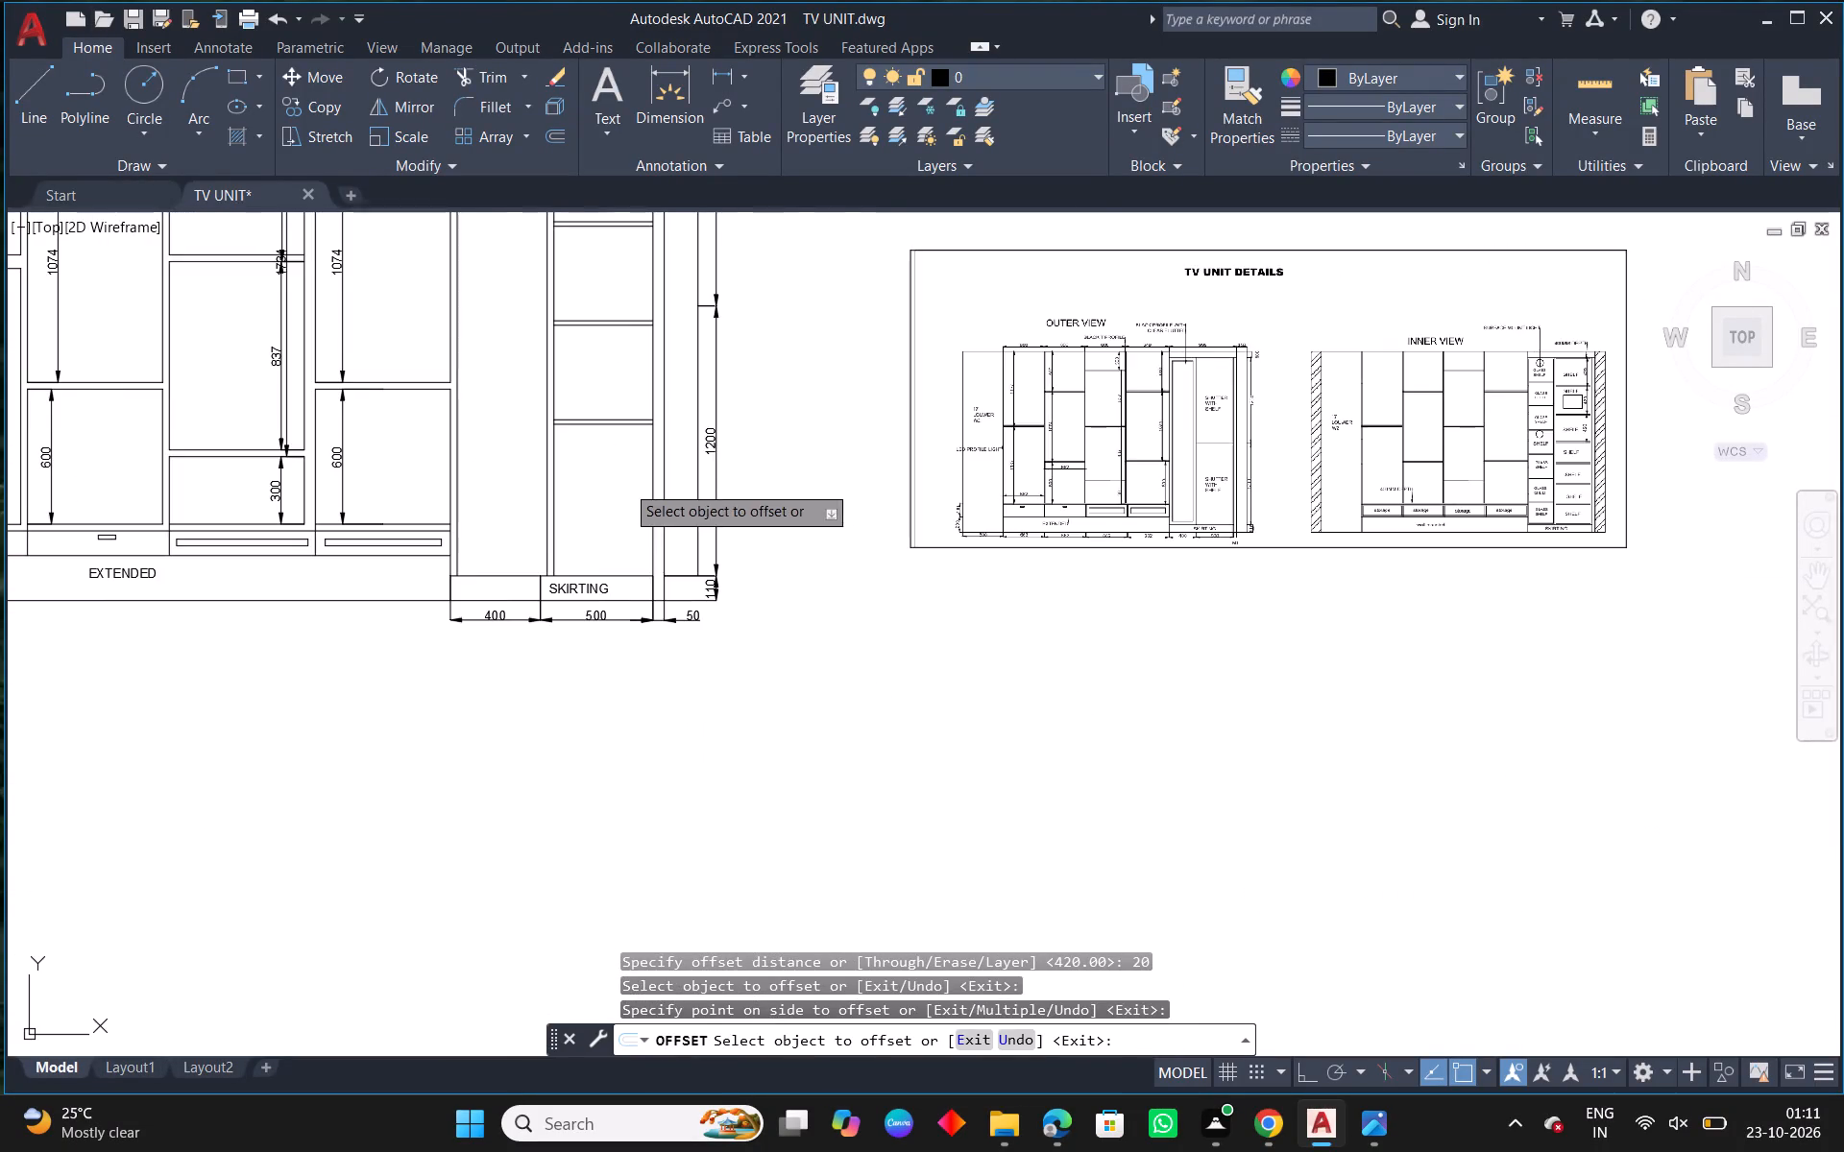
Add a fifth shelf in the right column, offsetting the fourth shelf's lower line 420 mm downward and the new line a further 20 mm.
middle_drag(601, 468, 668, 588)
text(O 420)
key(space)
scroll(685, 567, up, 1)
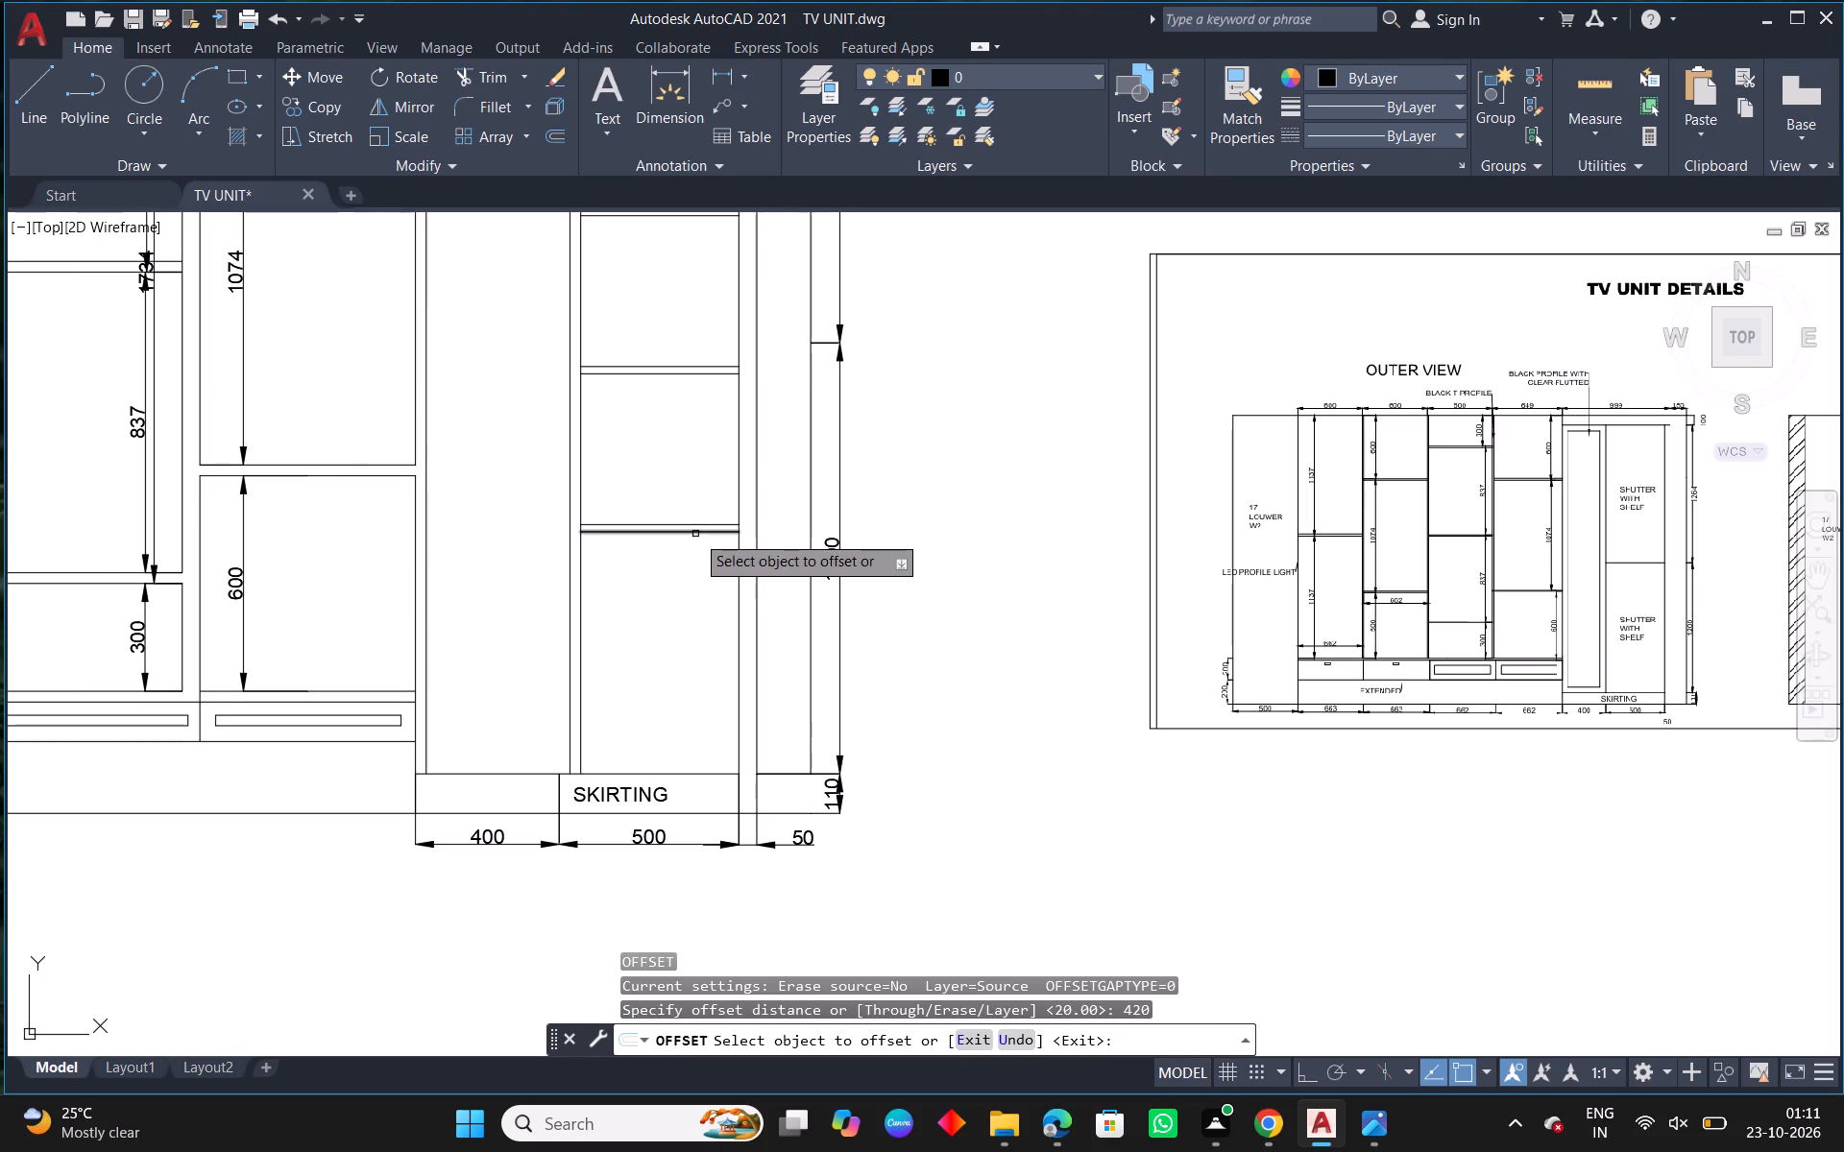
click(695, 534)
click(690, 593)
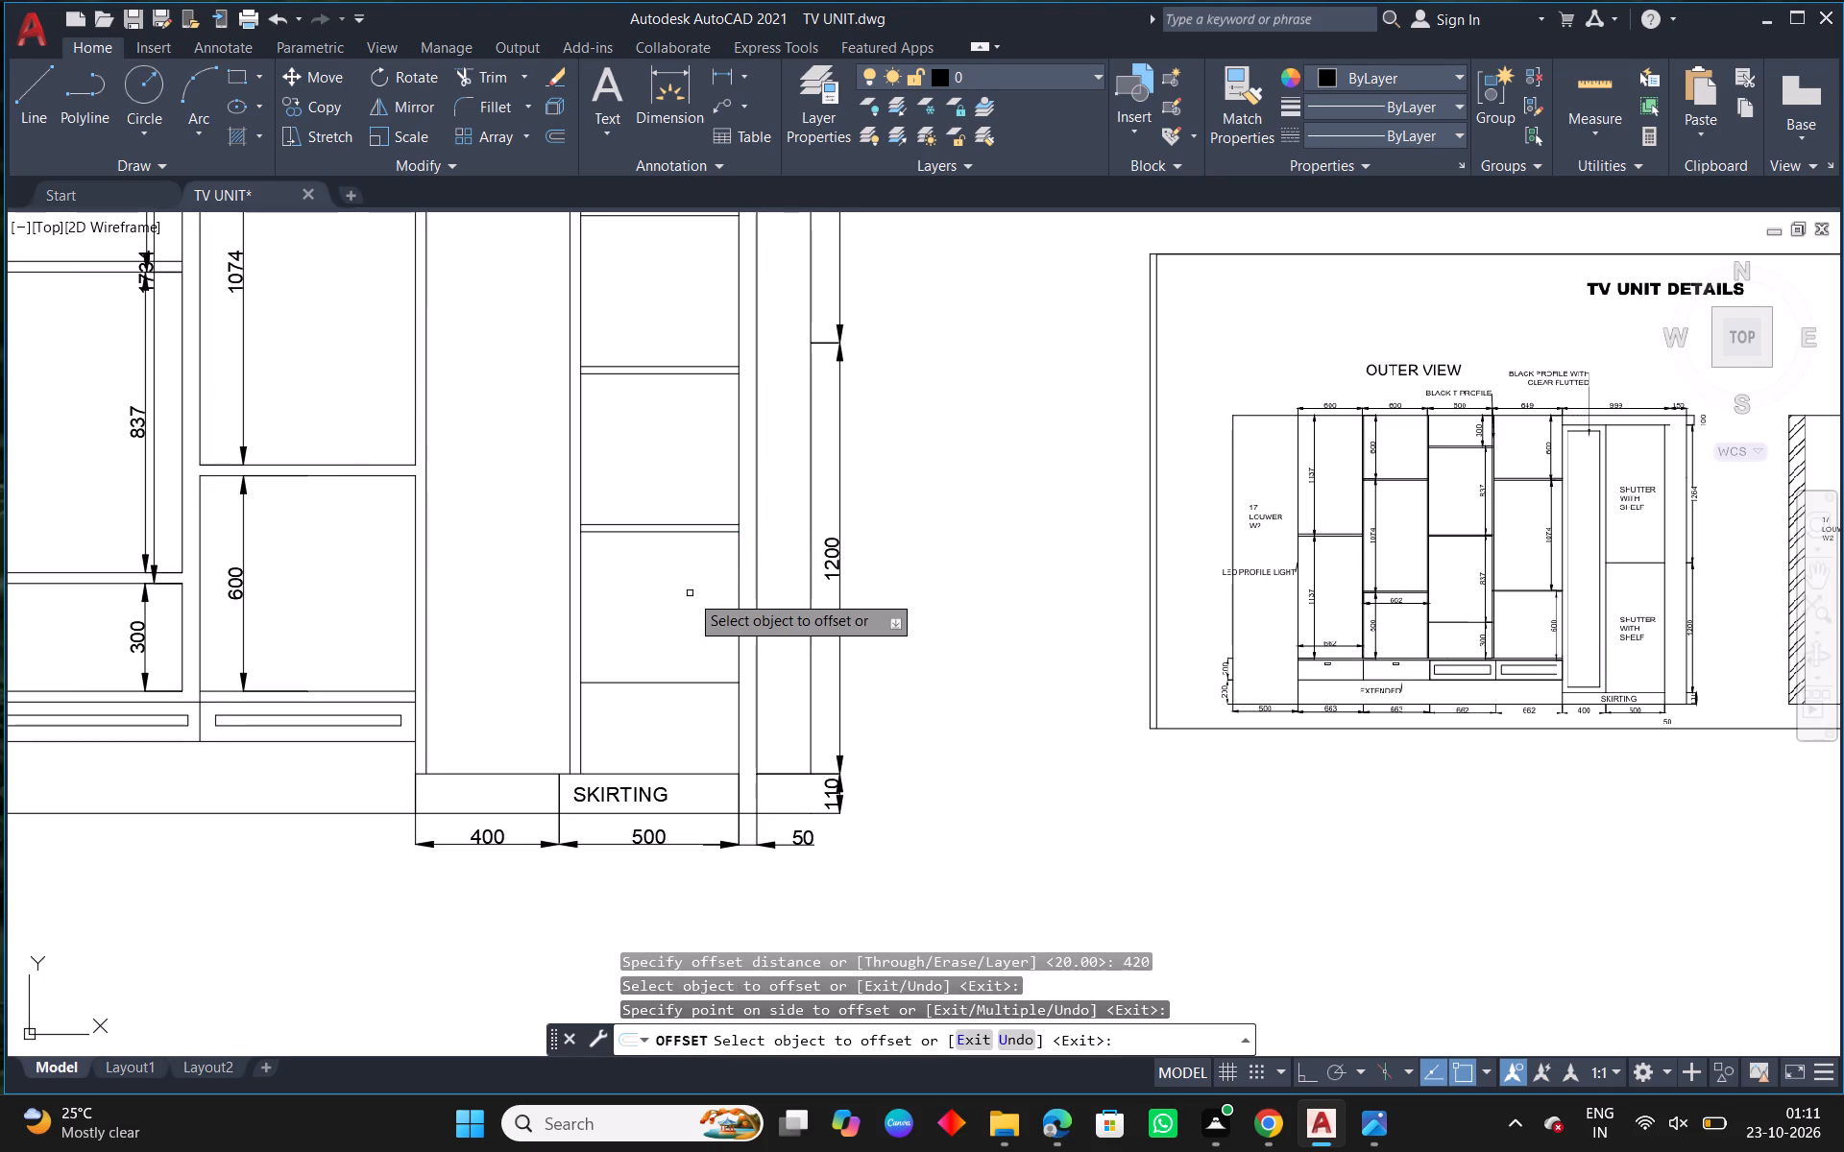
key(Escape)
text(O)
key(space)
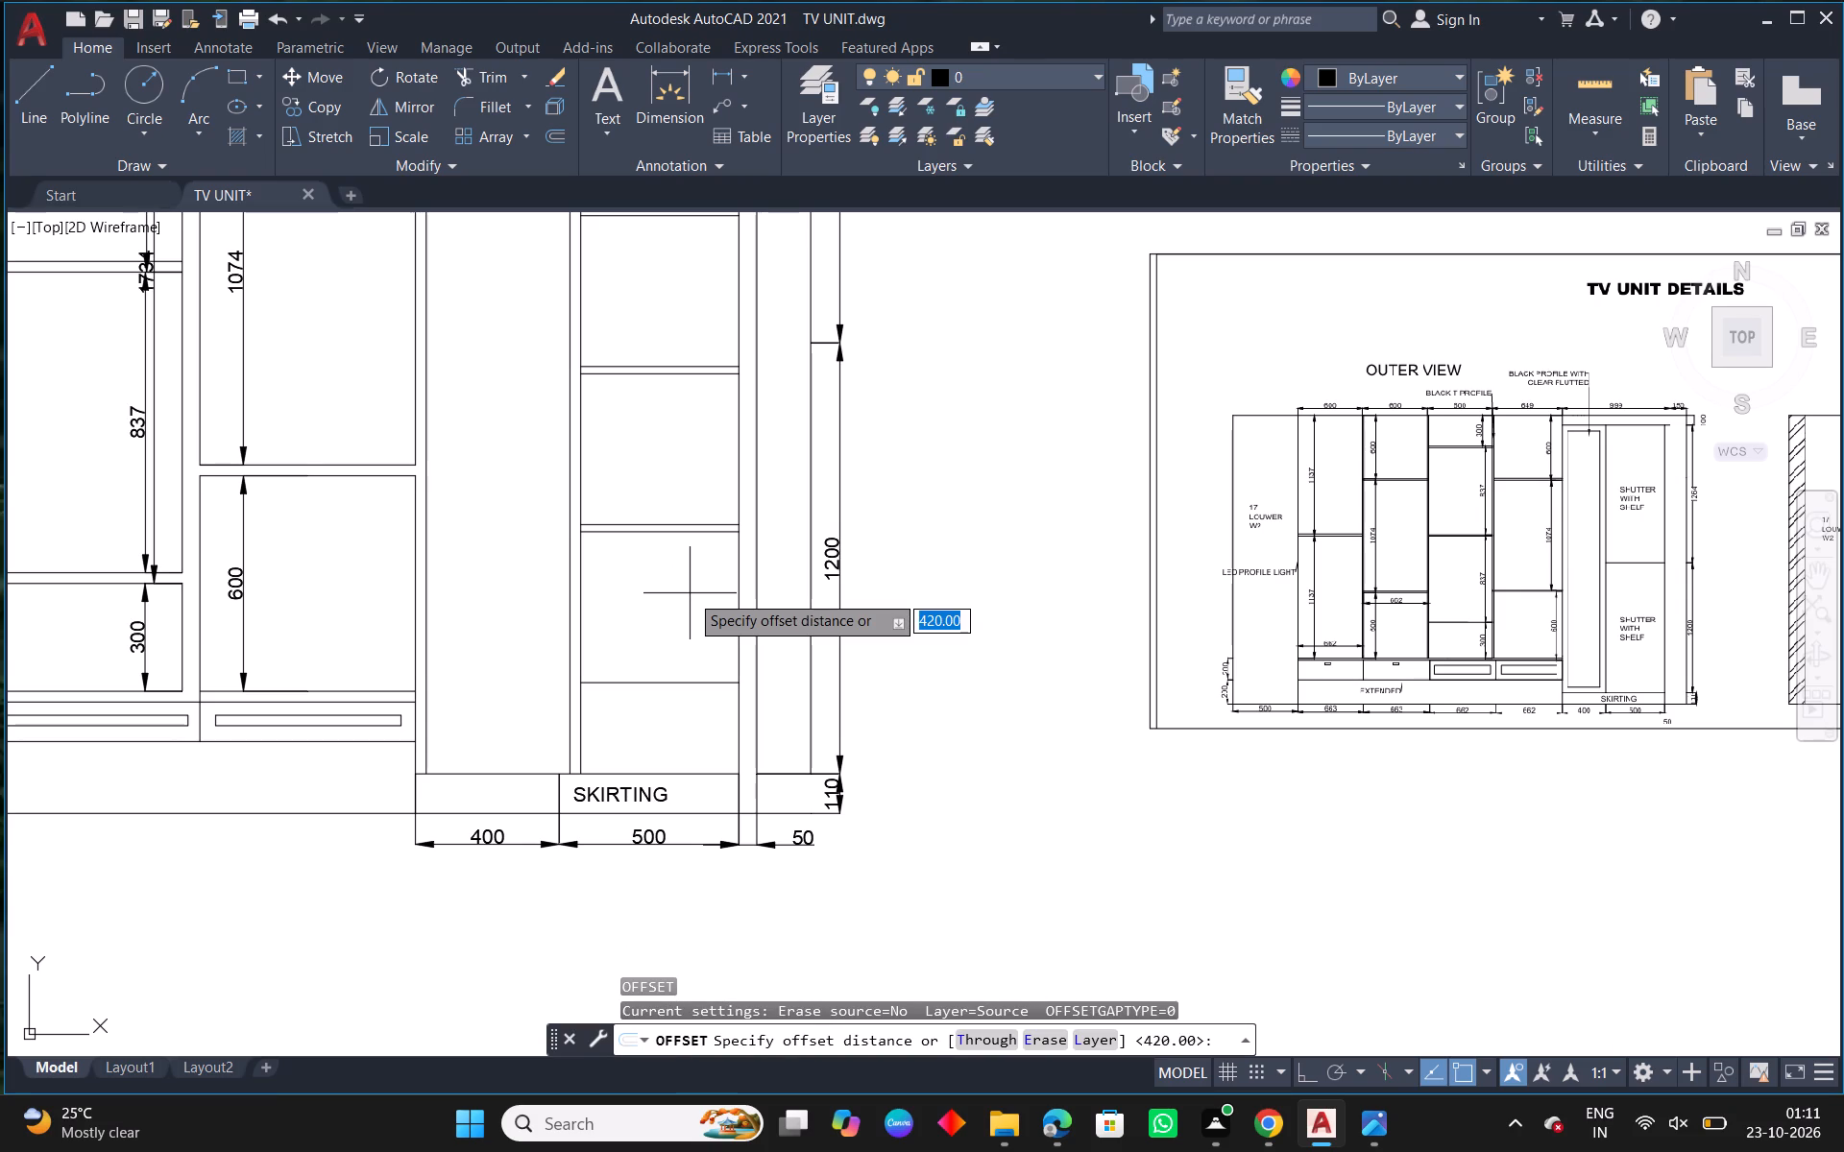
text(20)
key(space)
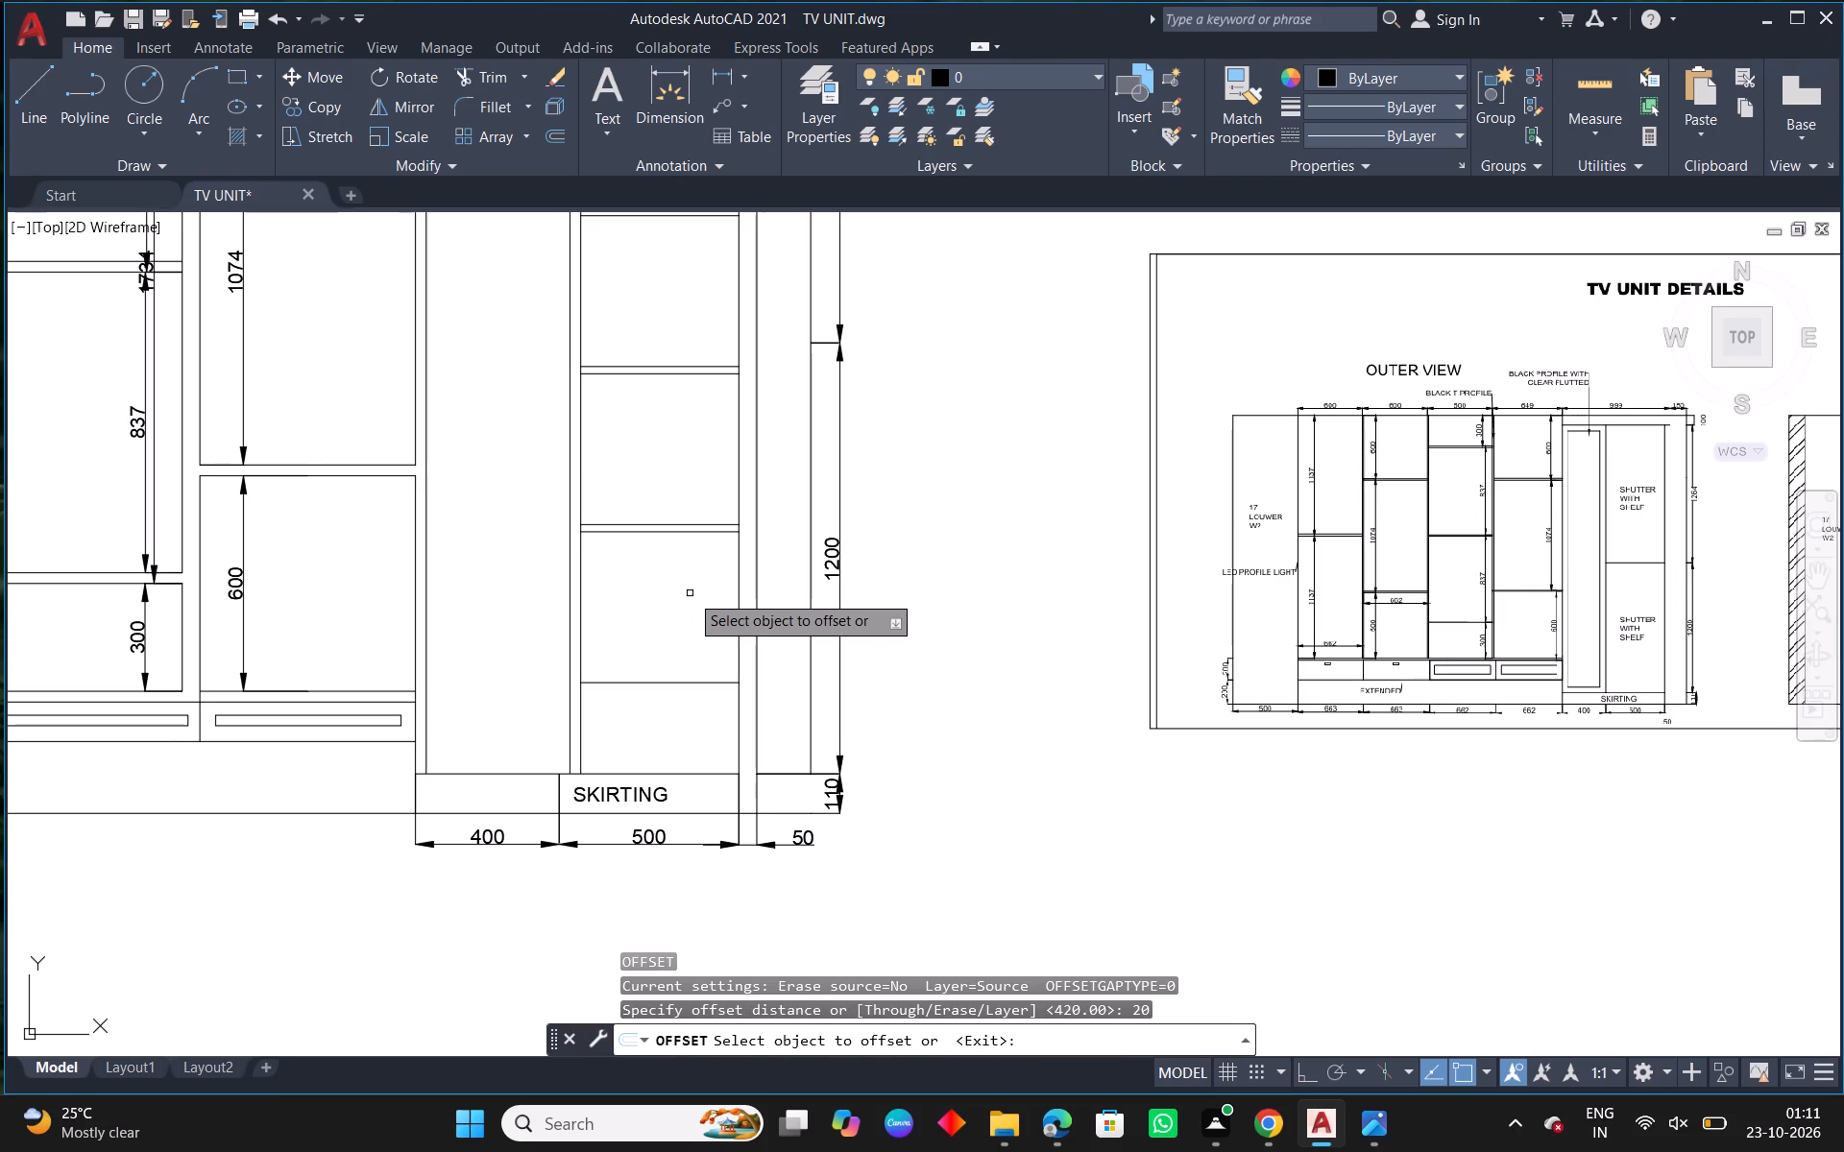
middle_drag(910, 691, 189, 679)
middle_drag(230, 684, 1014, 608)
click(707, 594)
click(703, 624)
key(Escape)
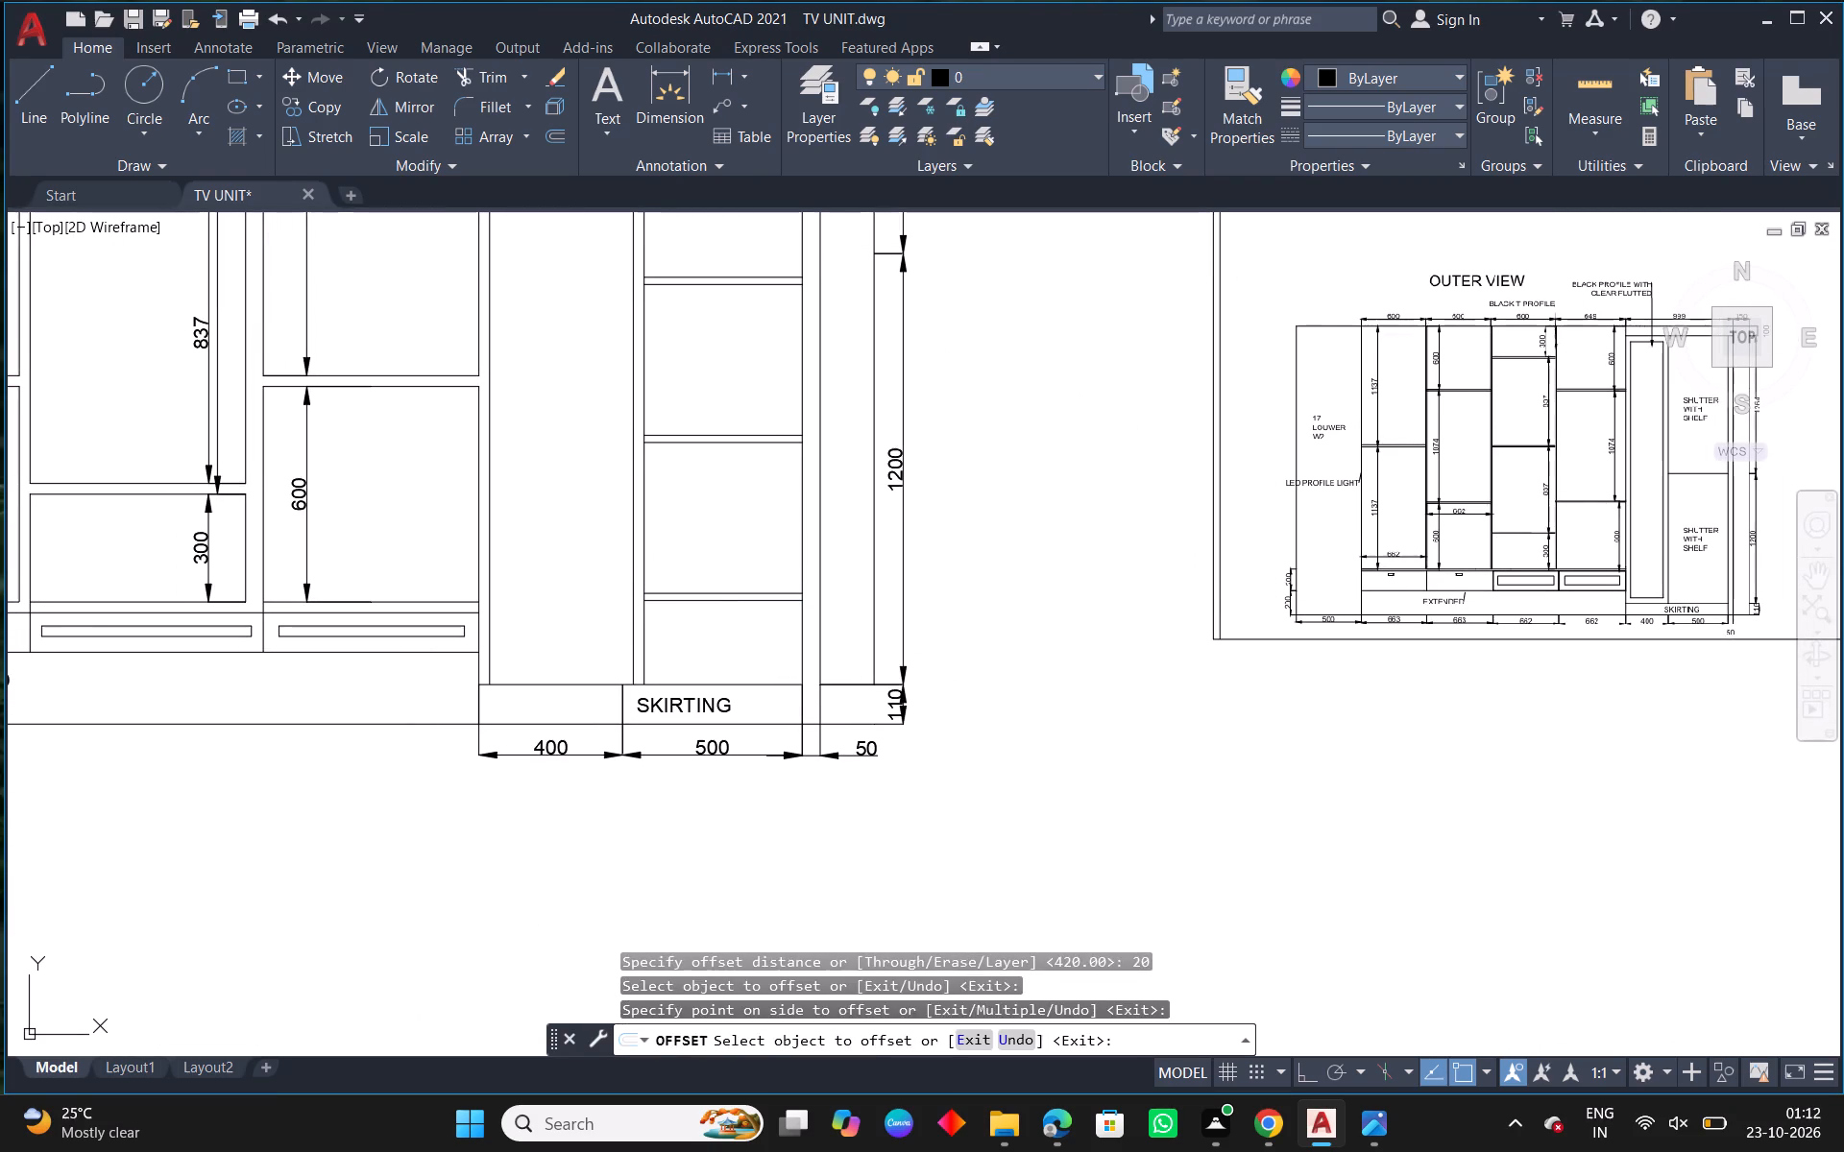
Examine the tall cabinet's shelf layout in the reference sheet's inner view and compare it with the drawn right column.
scroll(801, 612, down, 2)
middle_drag(928, 625, 619, 621)
scroll(1106, 600, up, 3)
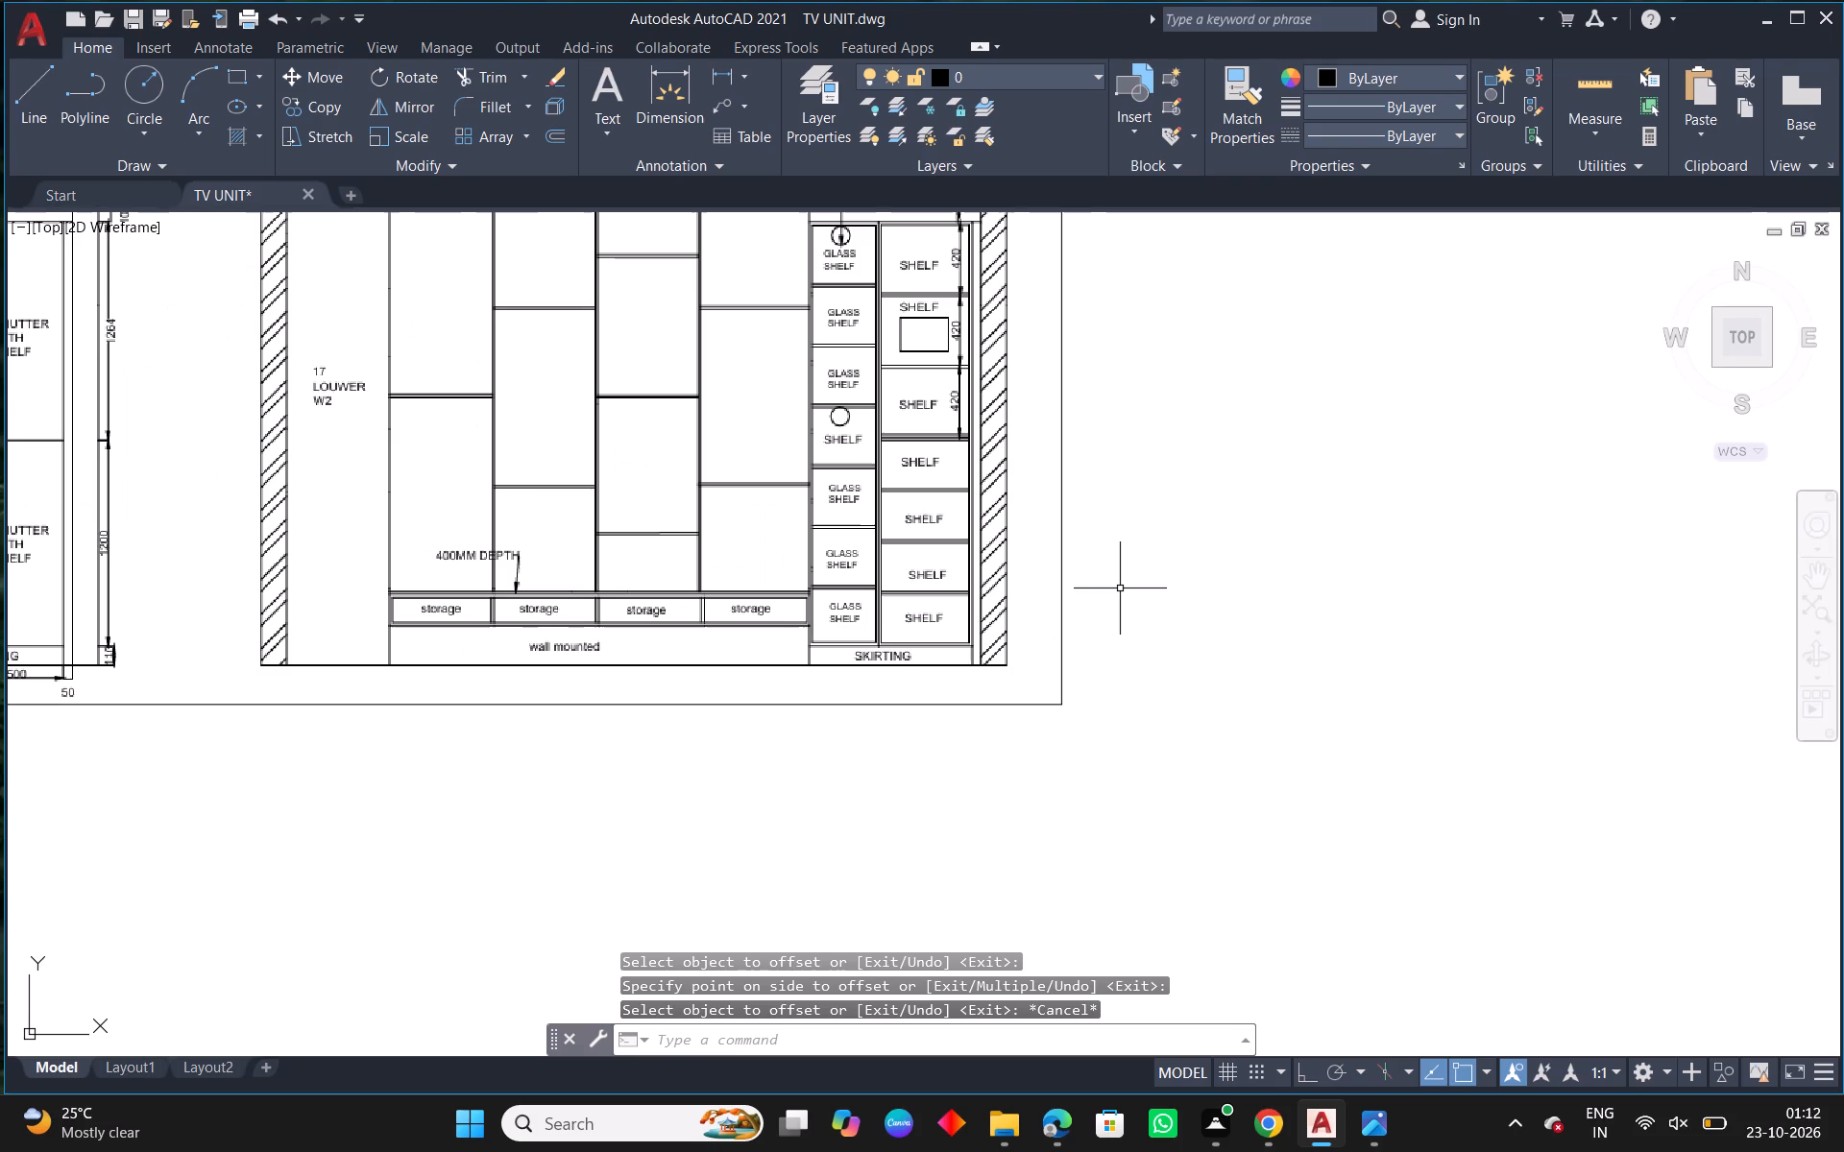
scroll(1122, 624, down, 1)
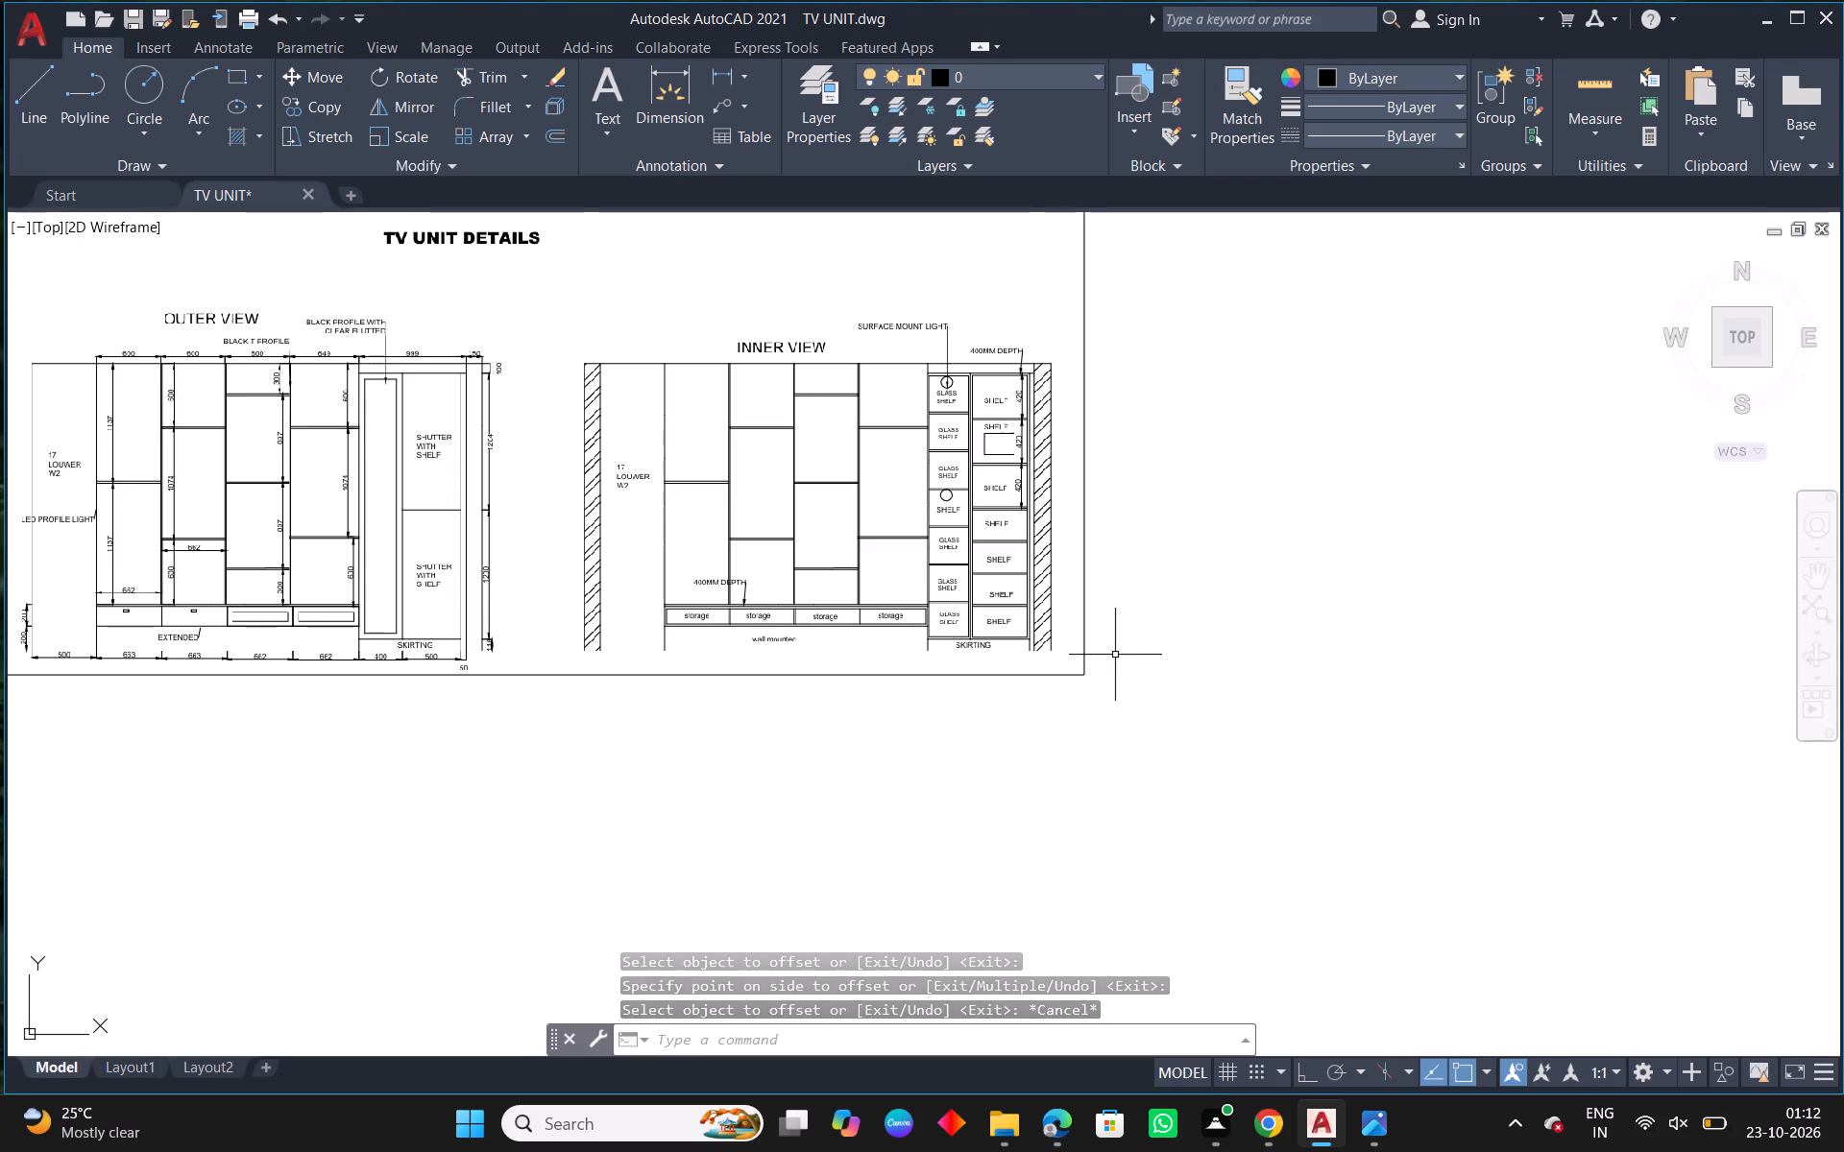
middle_drag(855, 629, 1102, 662)
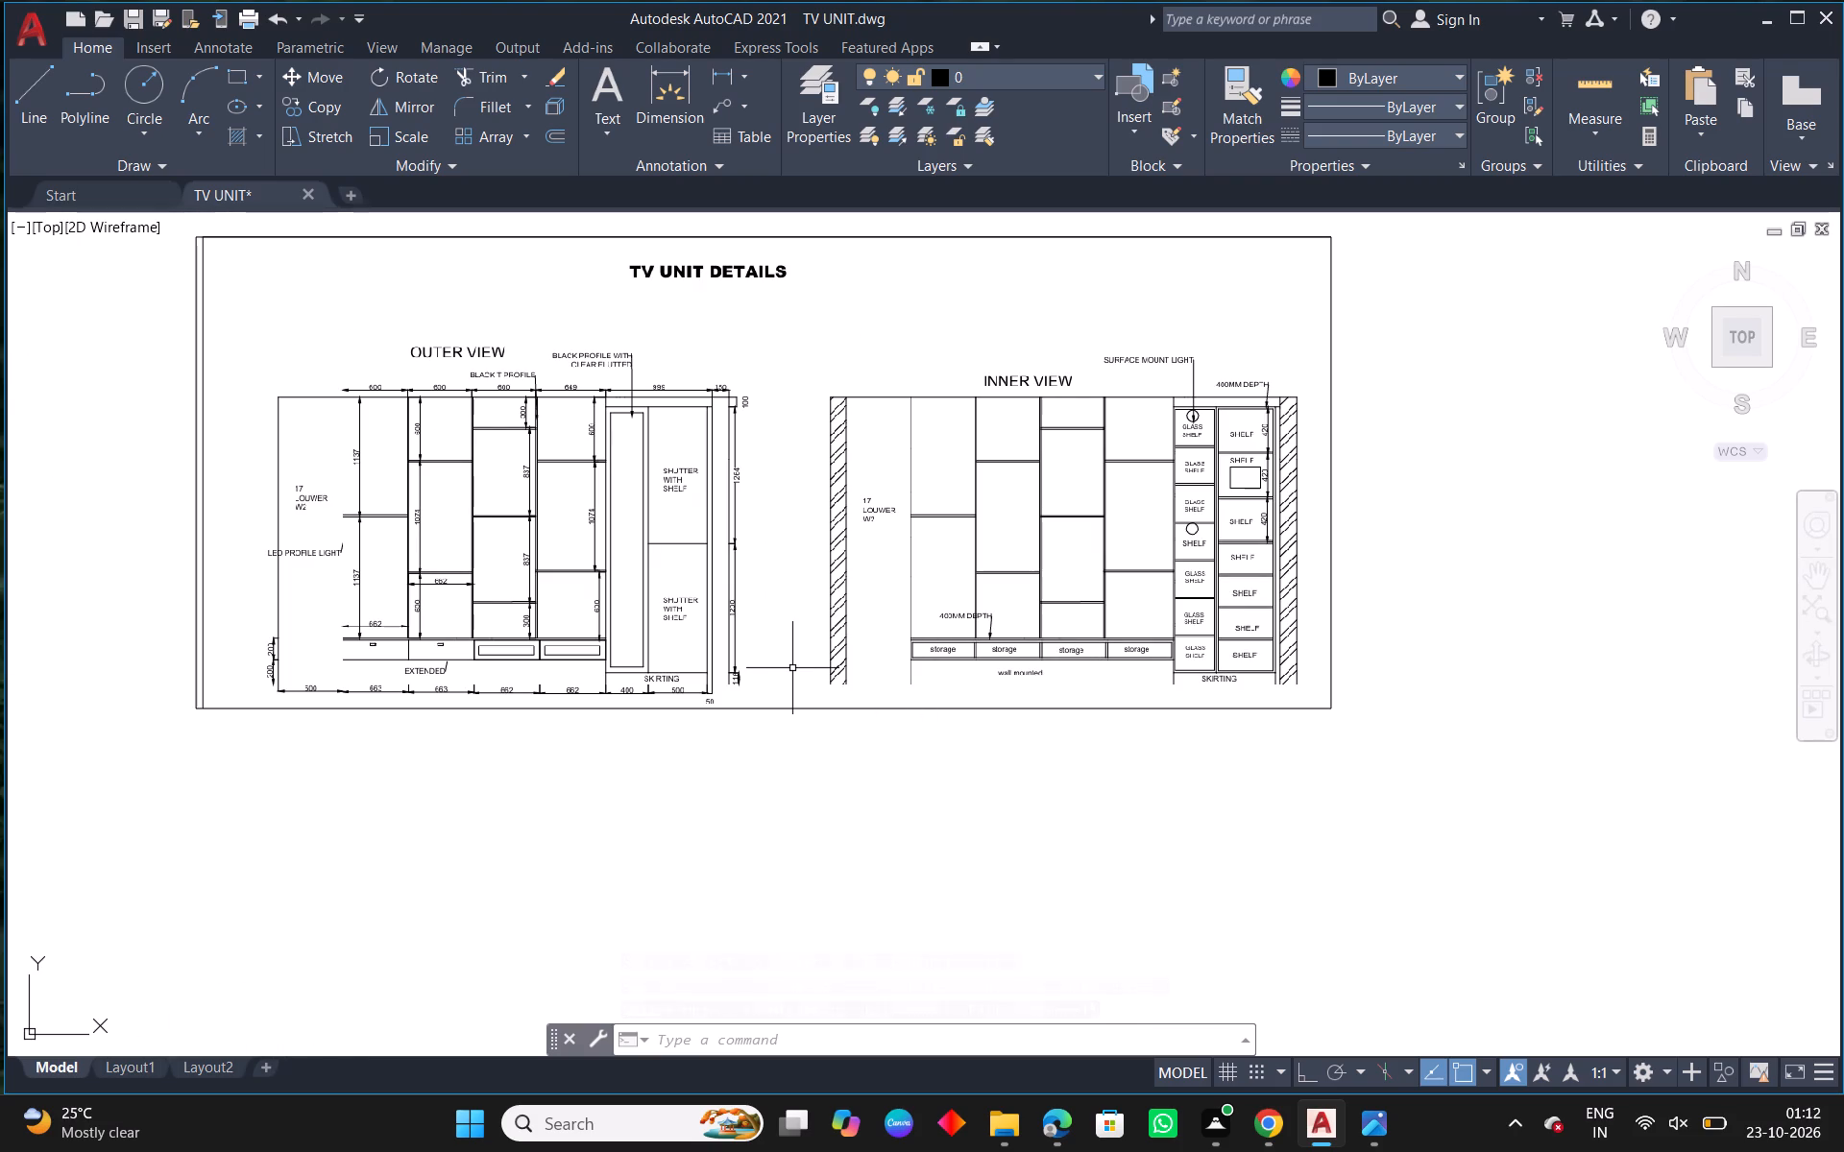
middle_drag(828, 674, 1131, 716)
scroll(1131, 716, down, 2)
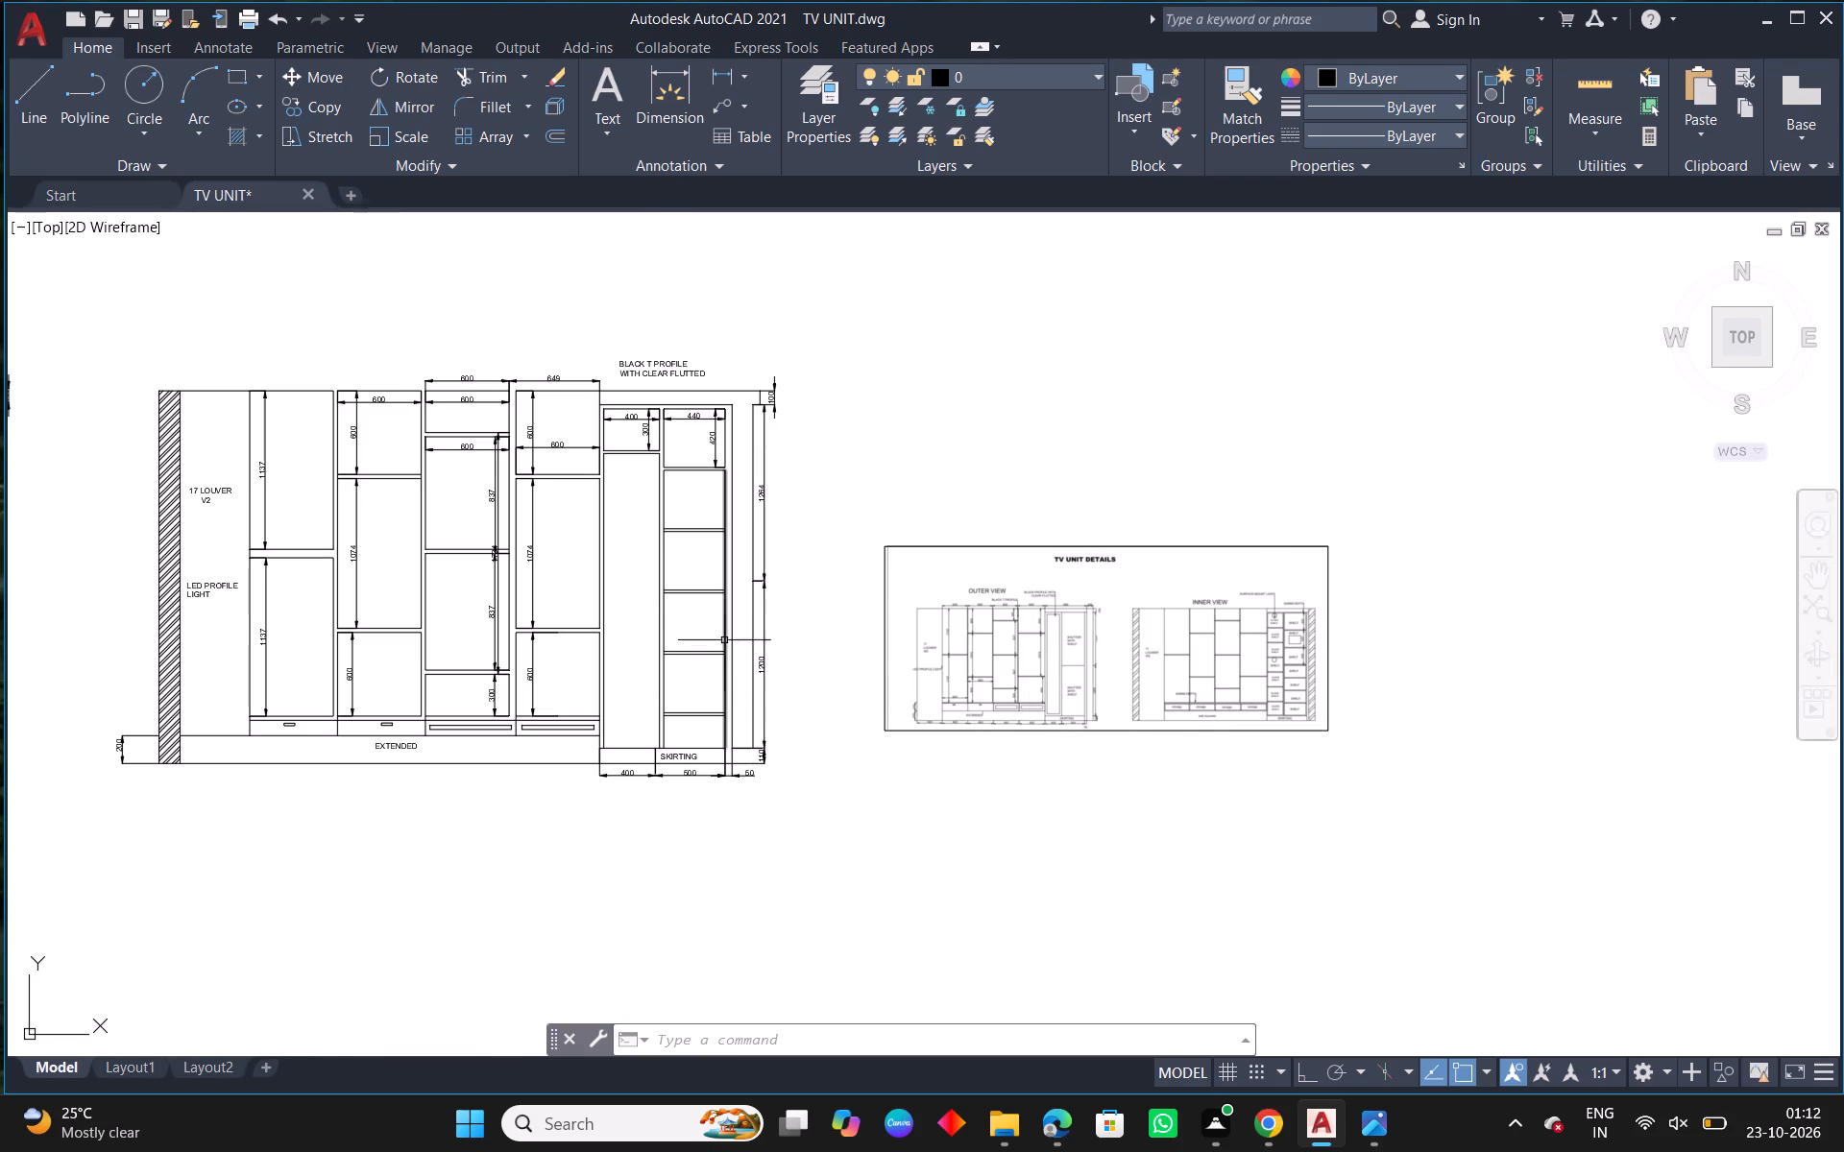
scroll(682, 584, up, 1)
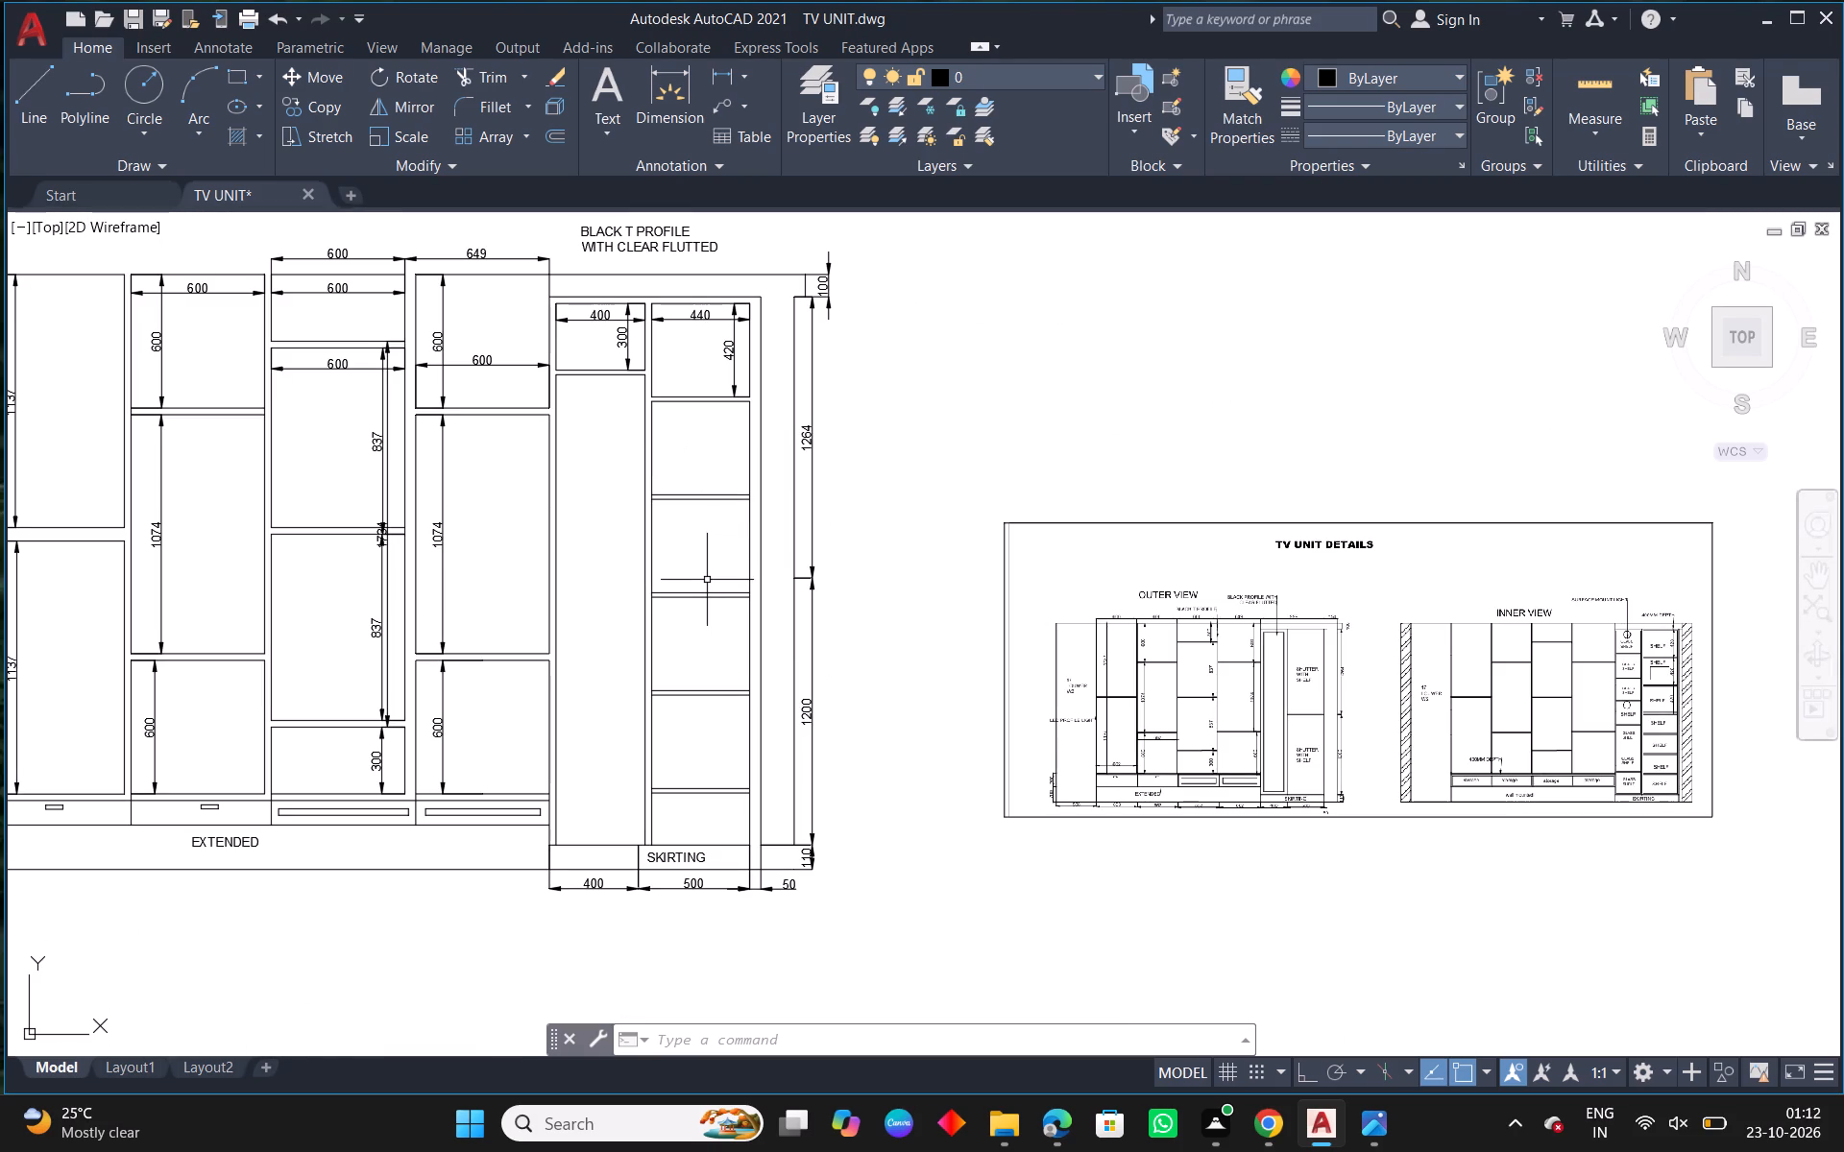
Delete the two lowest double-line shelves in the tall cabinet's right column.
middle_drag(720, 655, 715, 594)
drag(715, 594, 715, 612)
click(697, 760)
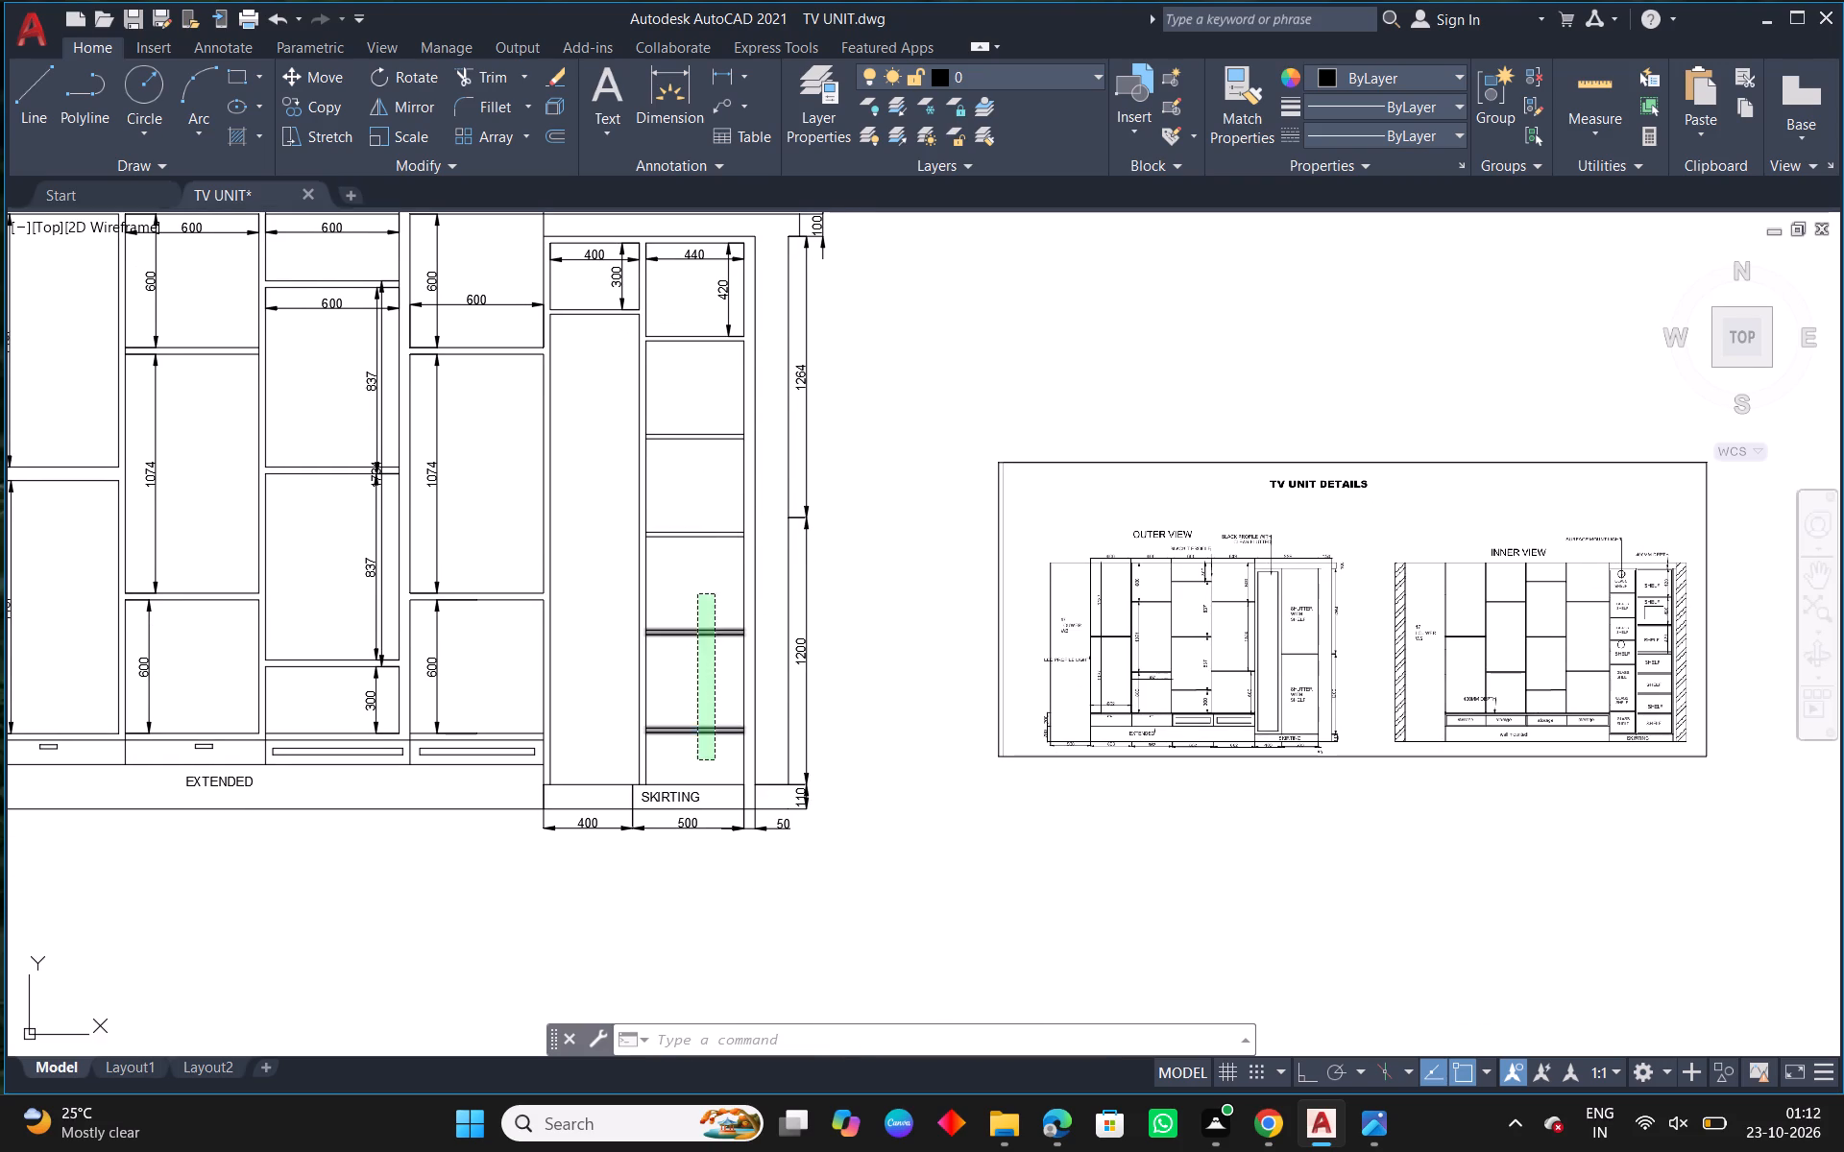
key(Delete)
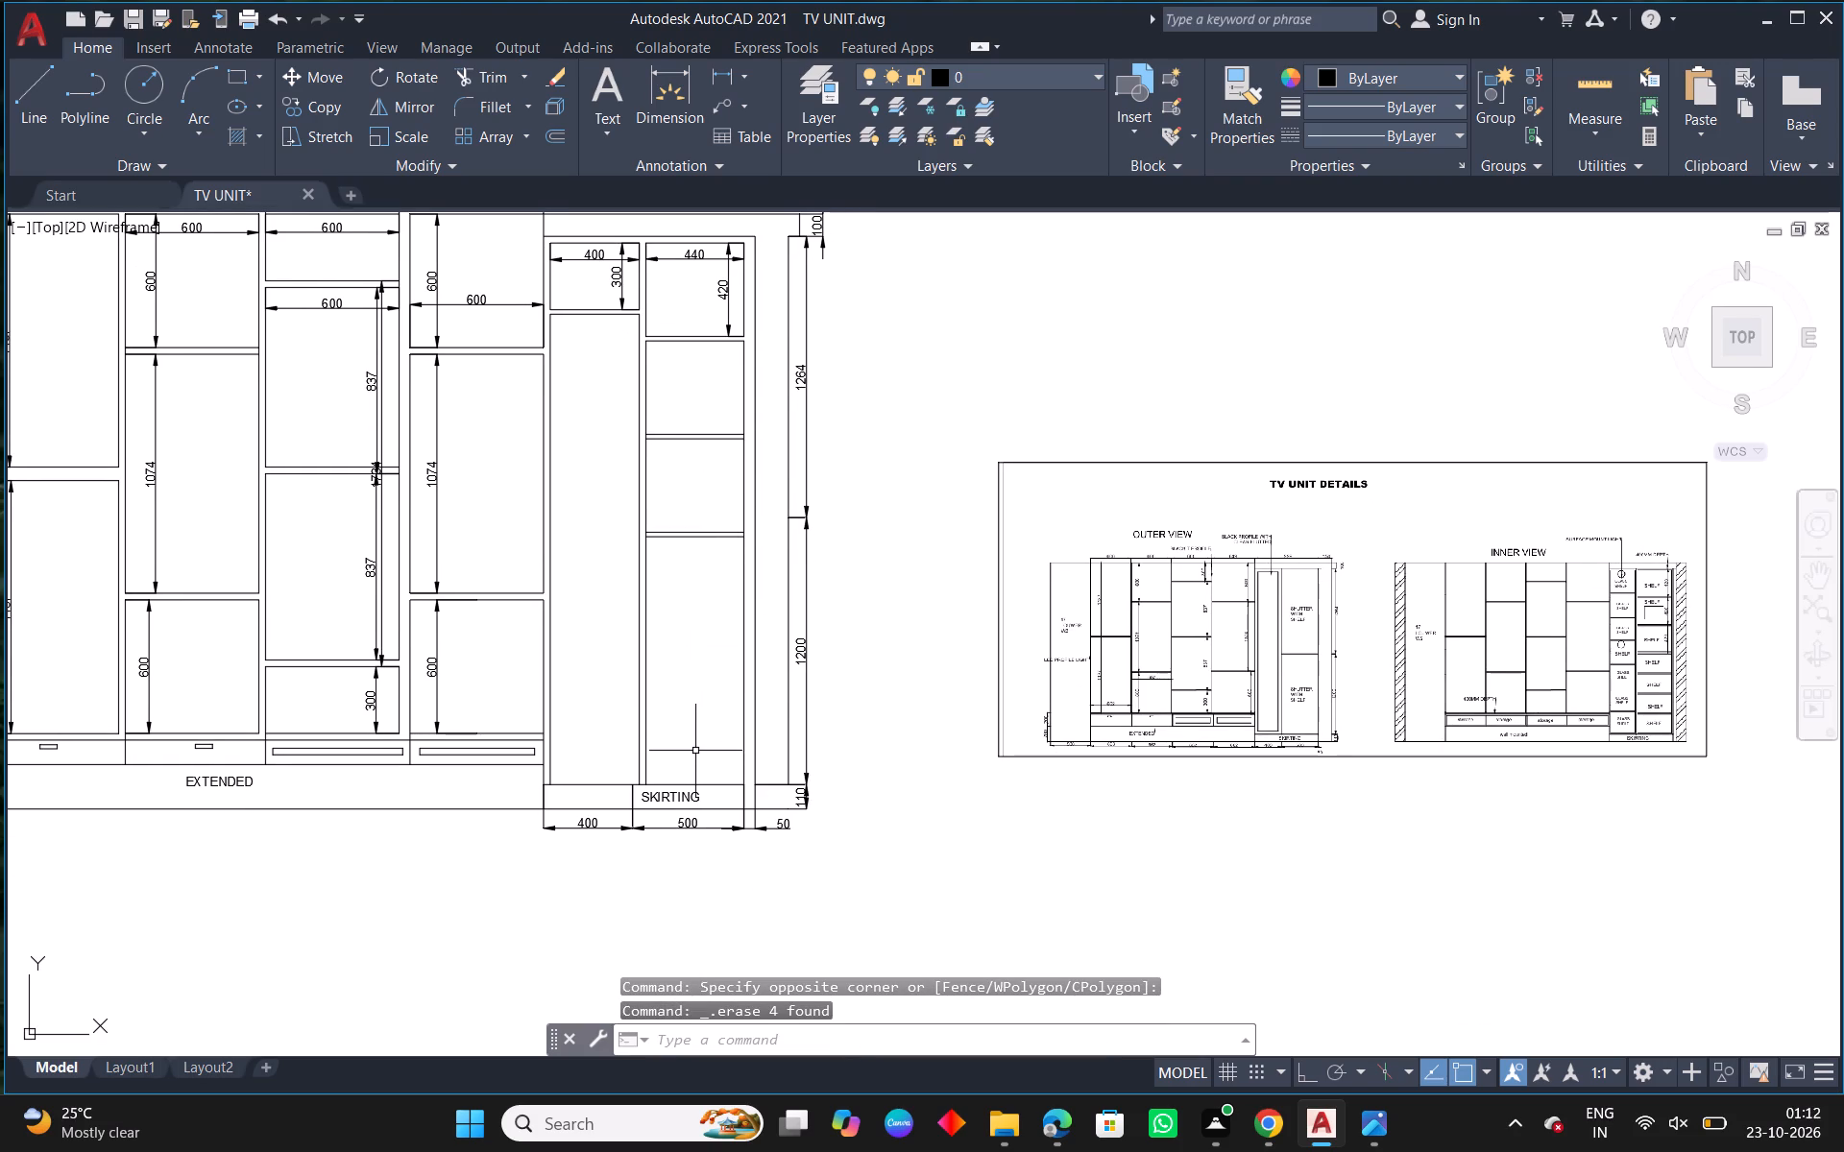
Add the right column's fourth shelf by offsetting the third shelf's lower line 300 mm downward and the new line a further 20 mm.
scroll(686, 540, up, 1)
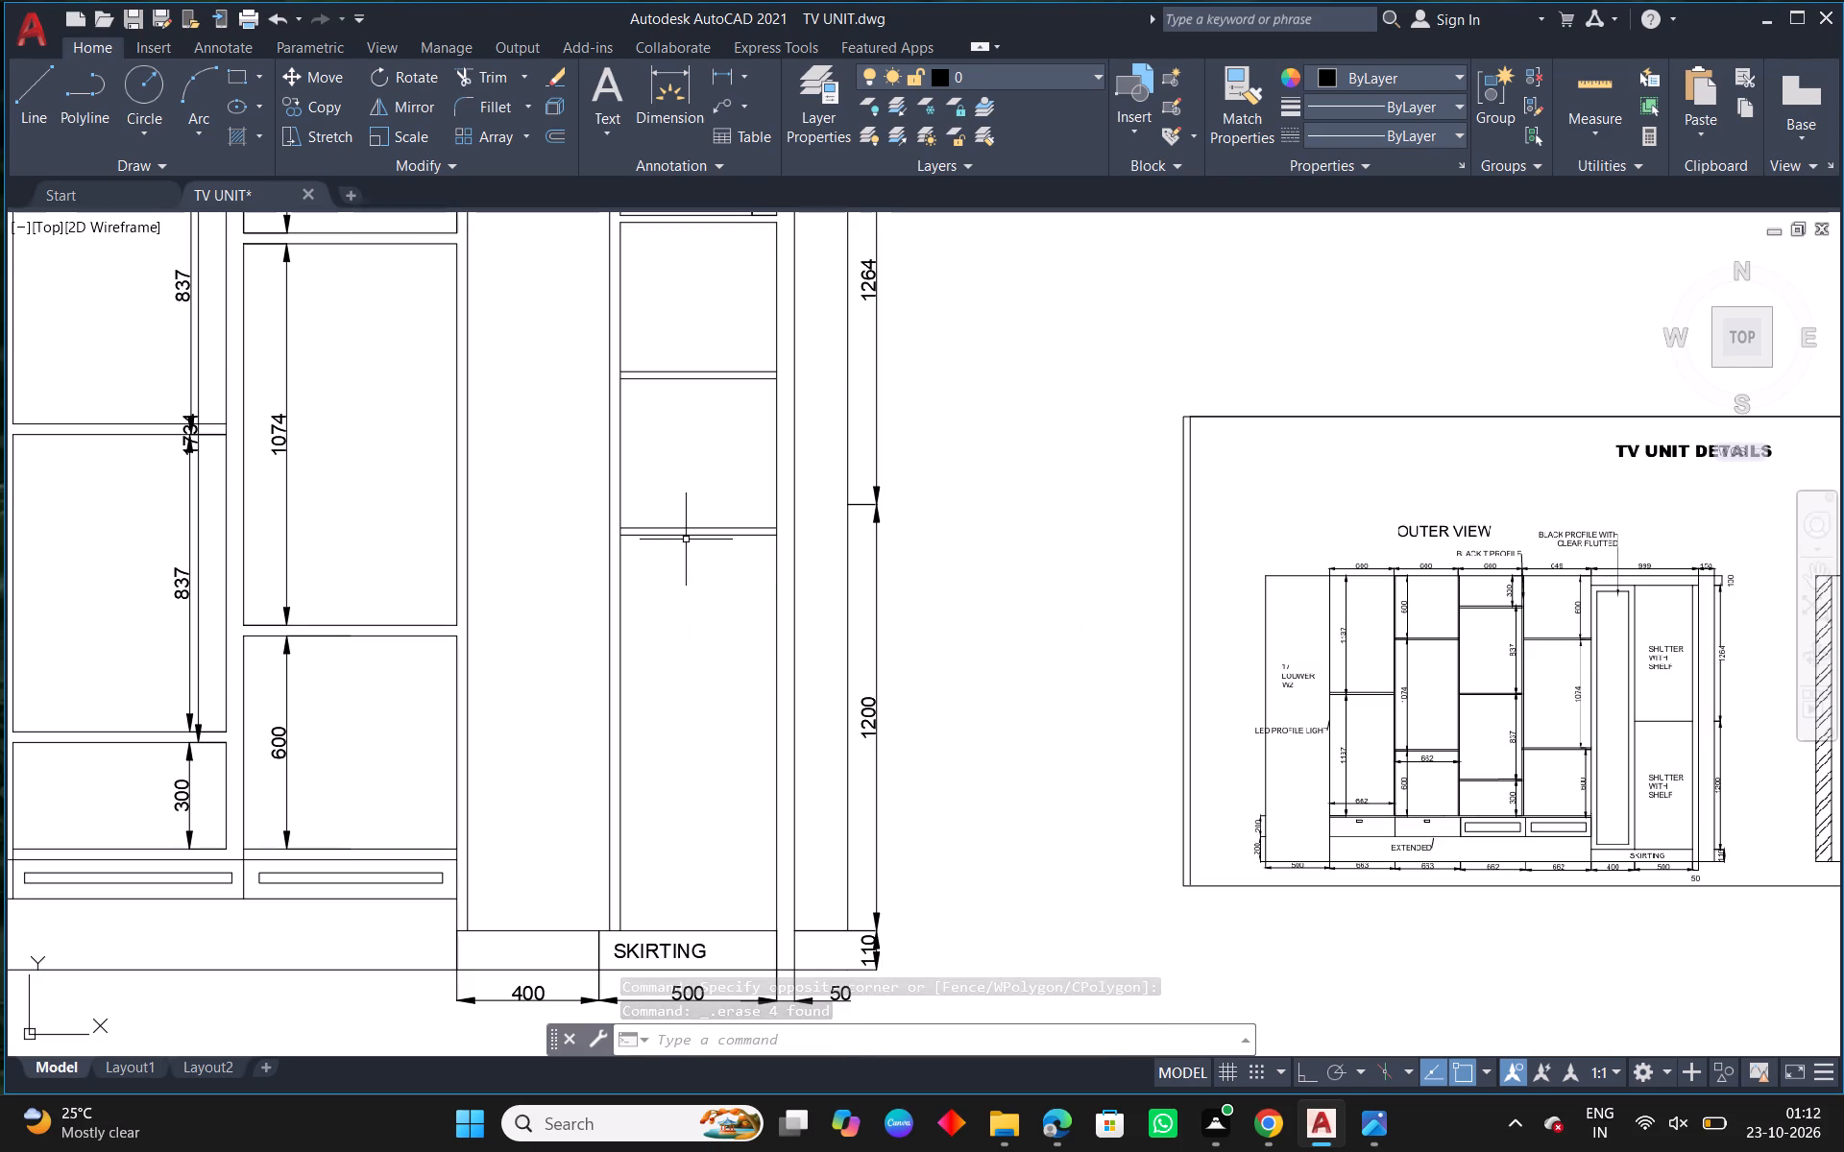
text(O 300)
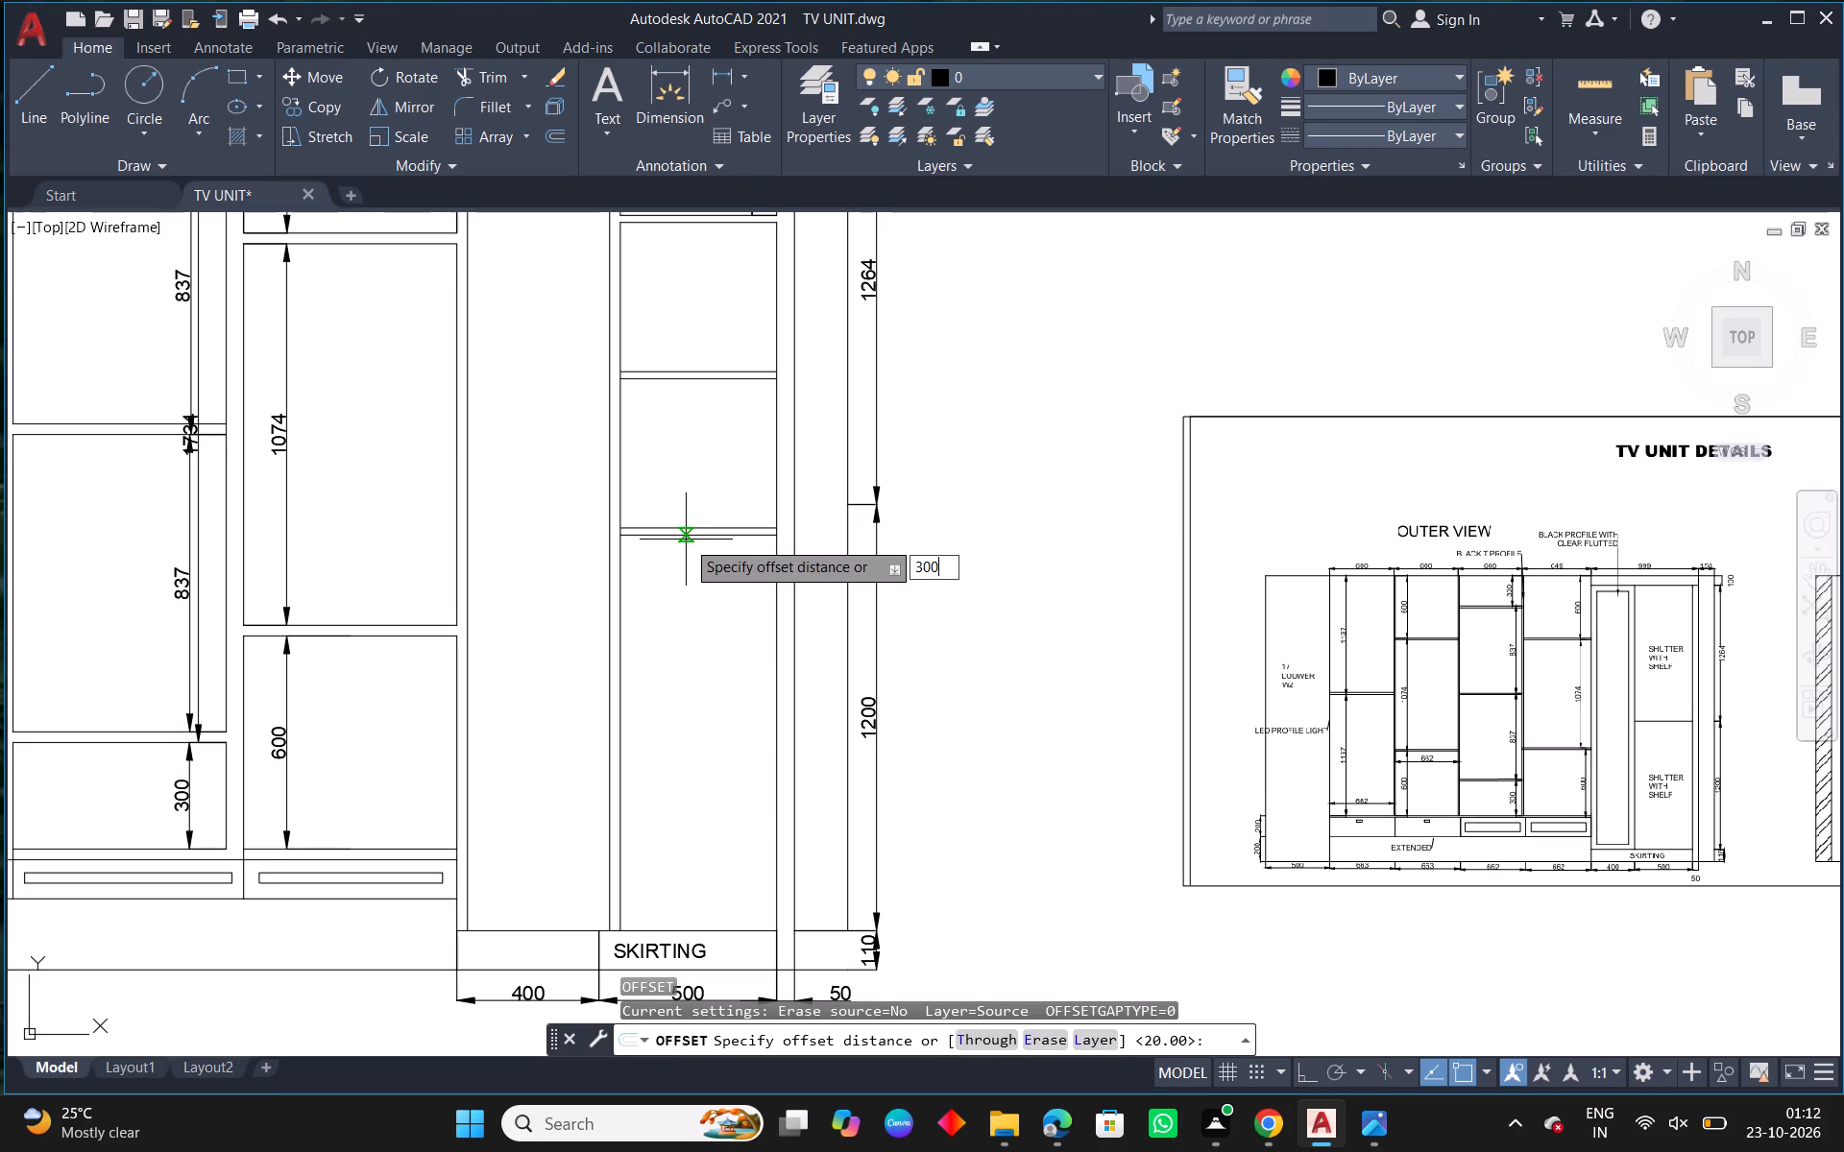
key(space)
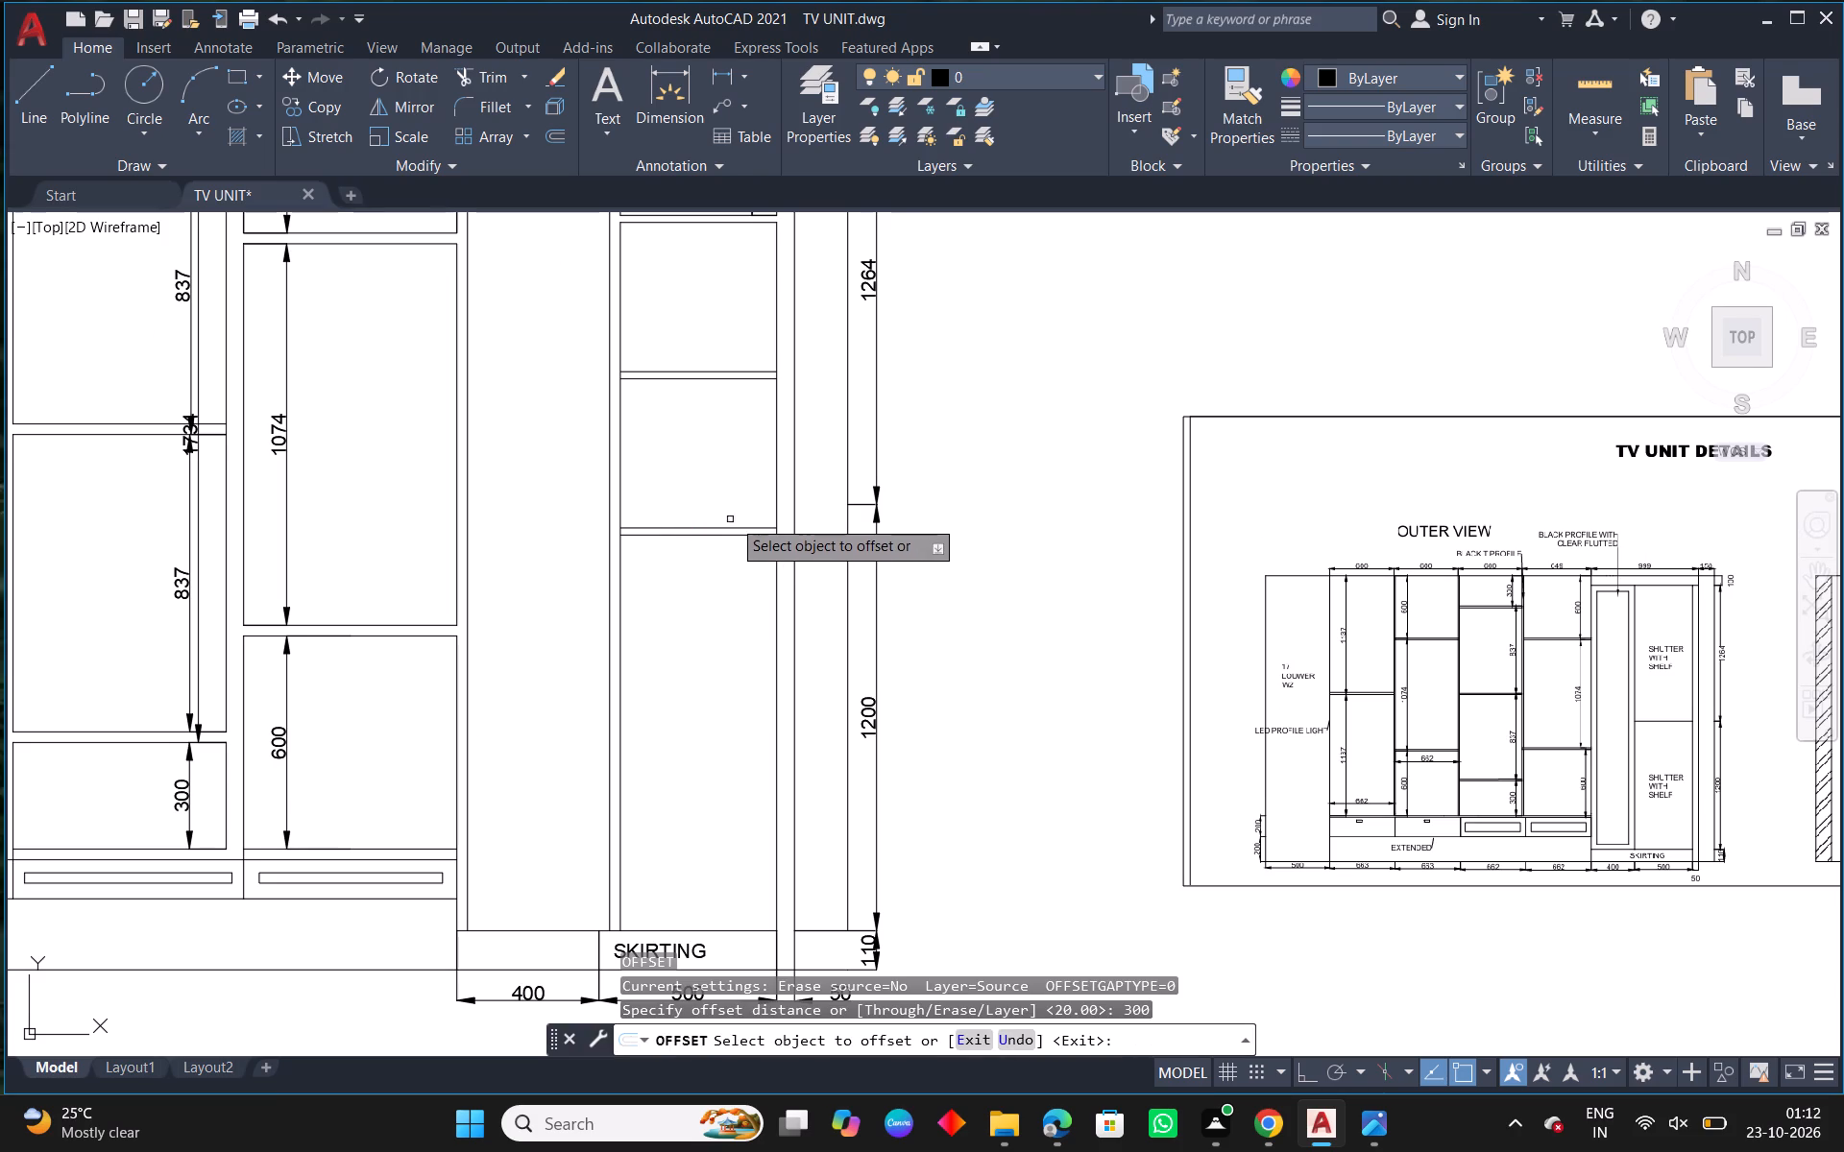
click(725, 533)
click(739, 607)
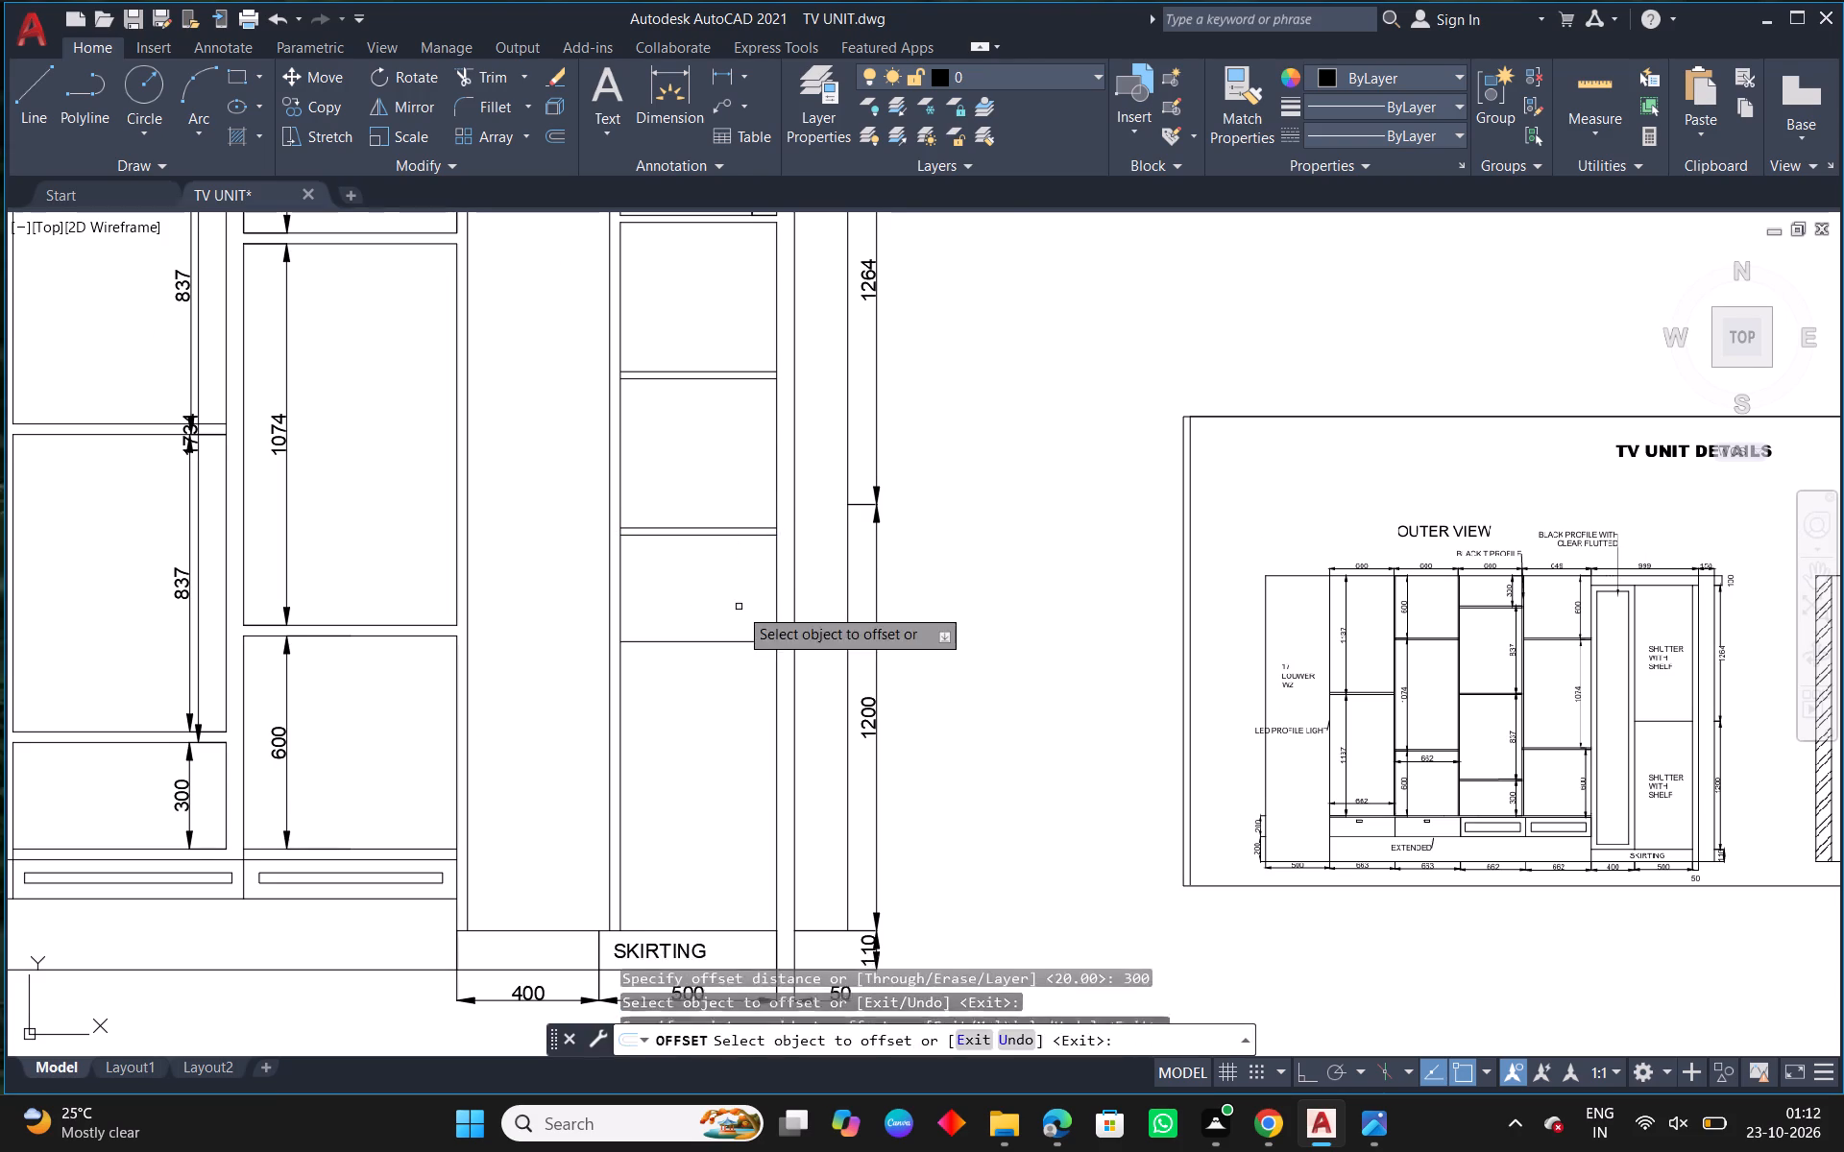
key(Escape)
text(O 20)
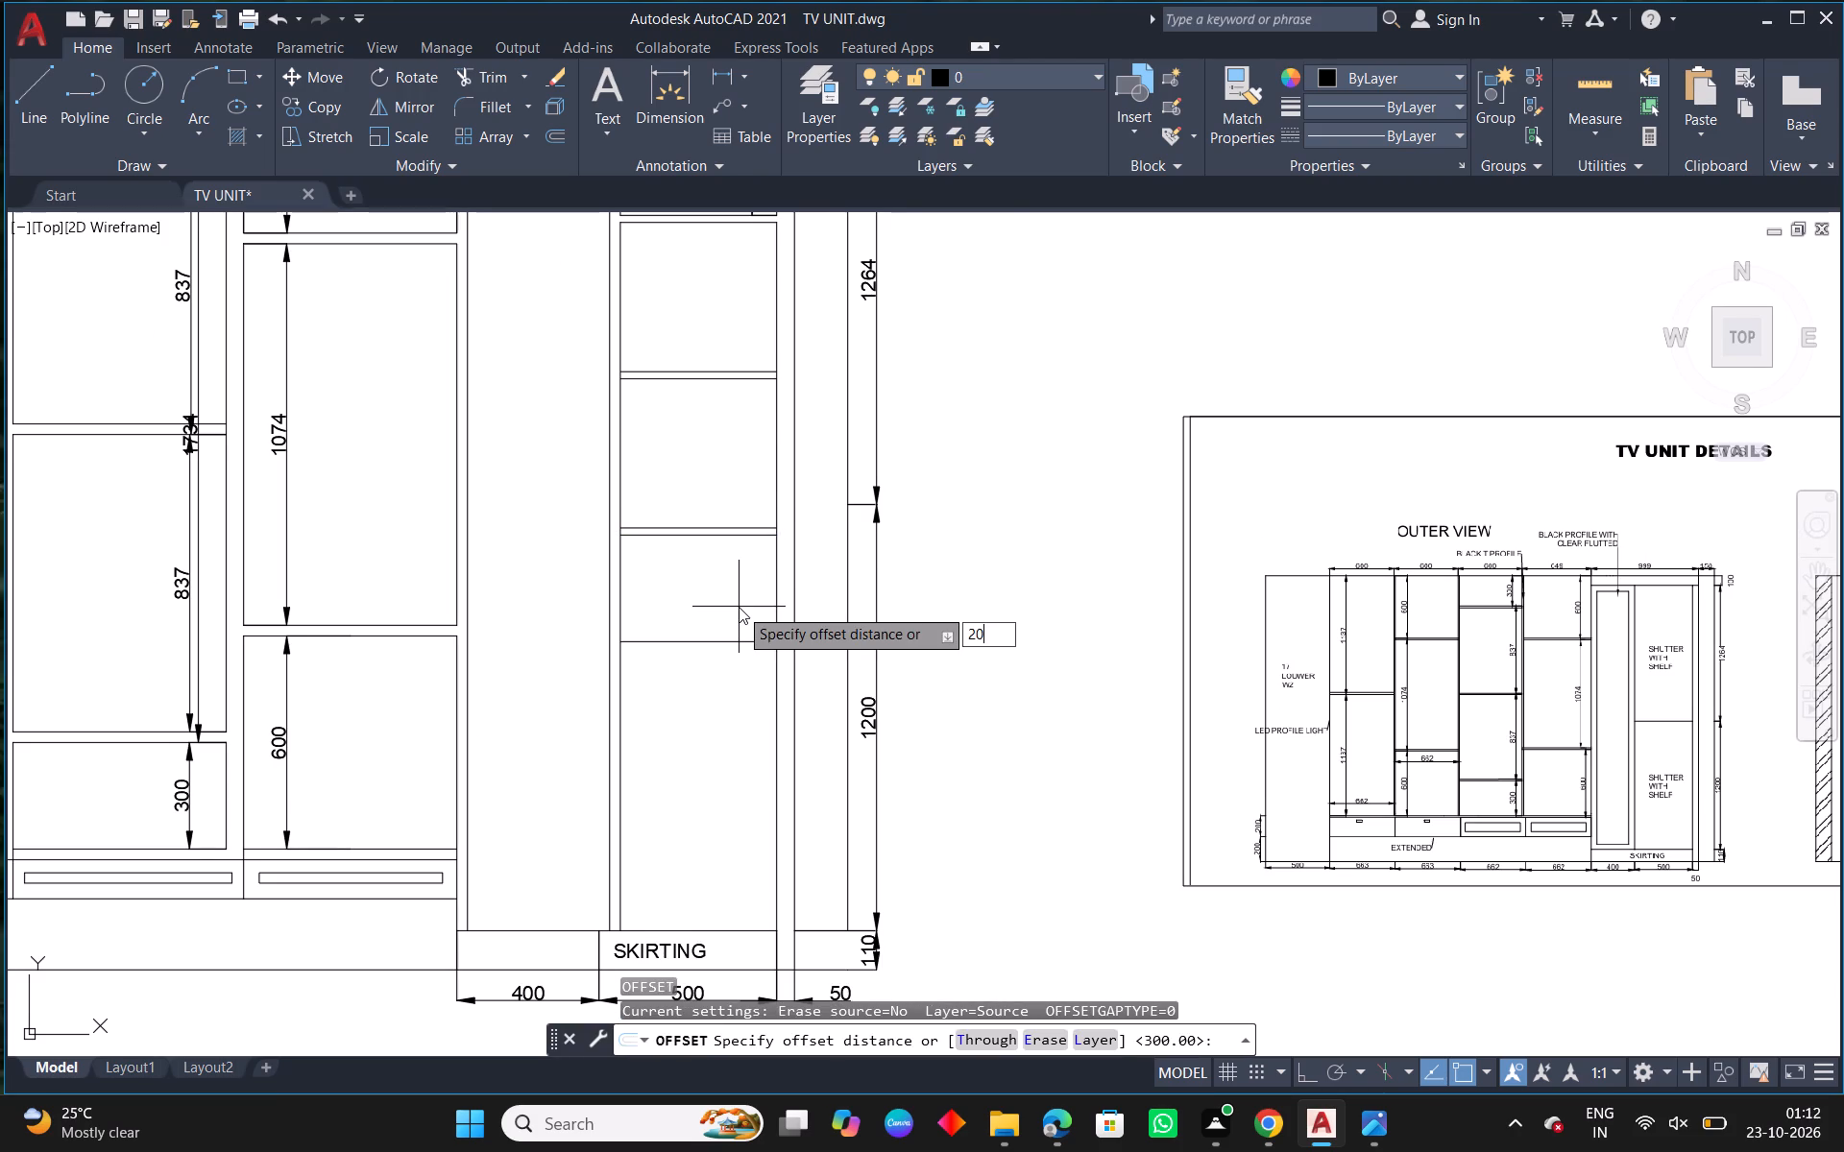
key(Return)
drag(736, 640, 736, 650)
click(736, 700)
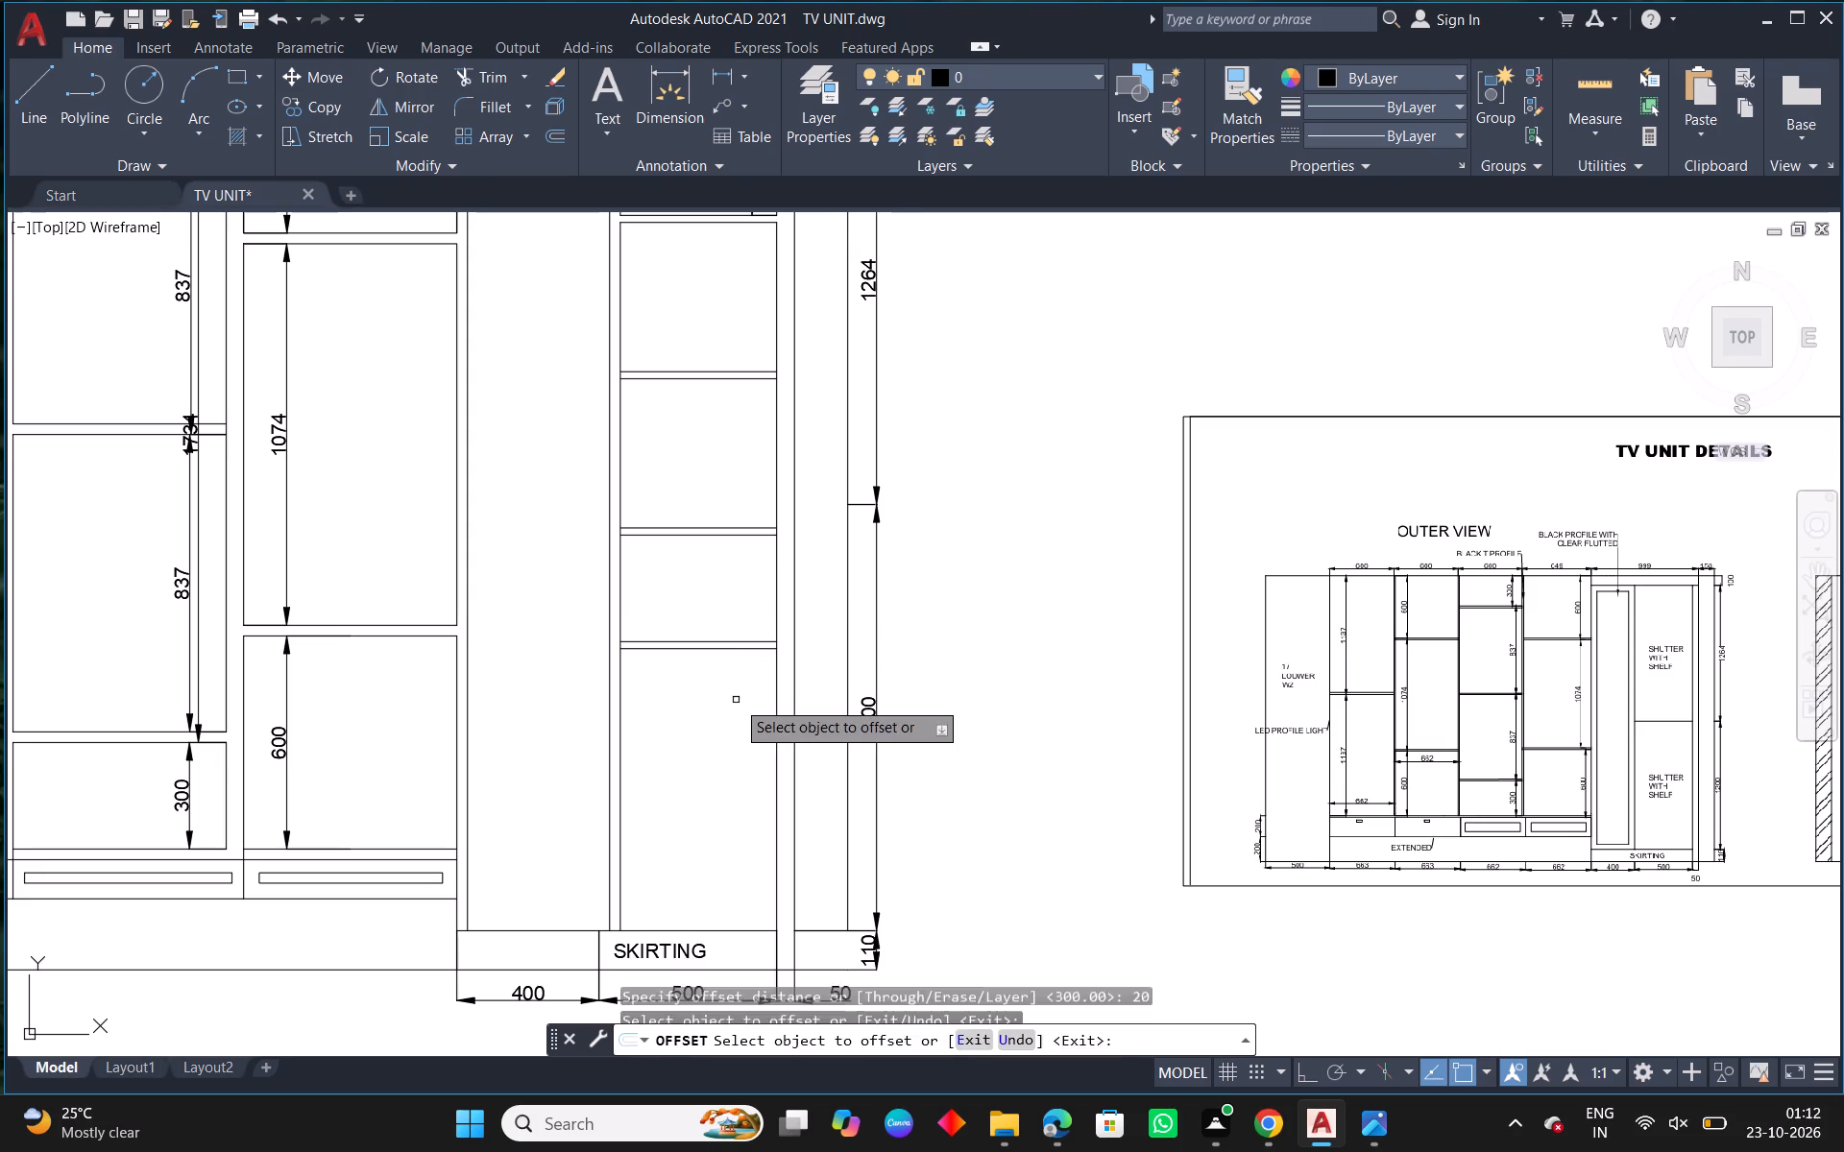
key(Escape)
Add the right column's fifth shelf by offsetting the fourth shelf's lower line 300 mm downward and the new line a further 20 mm.
text(O 300)
key(space)
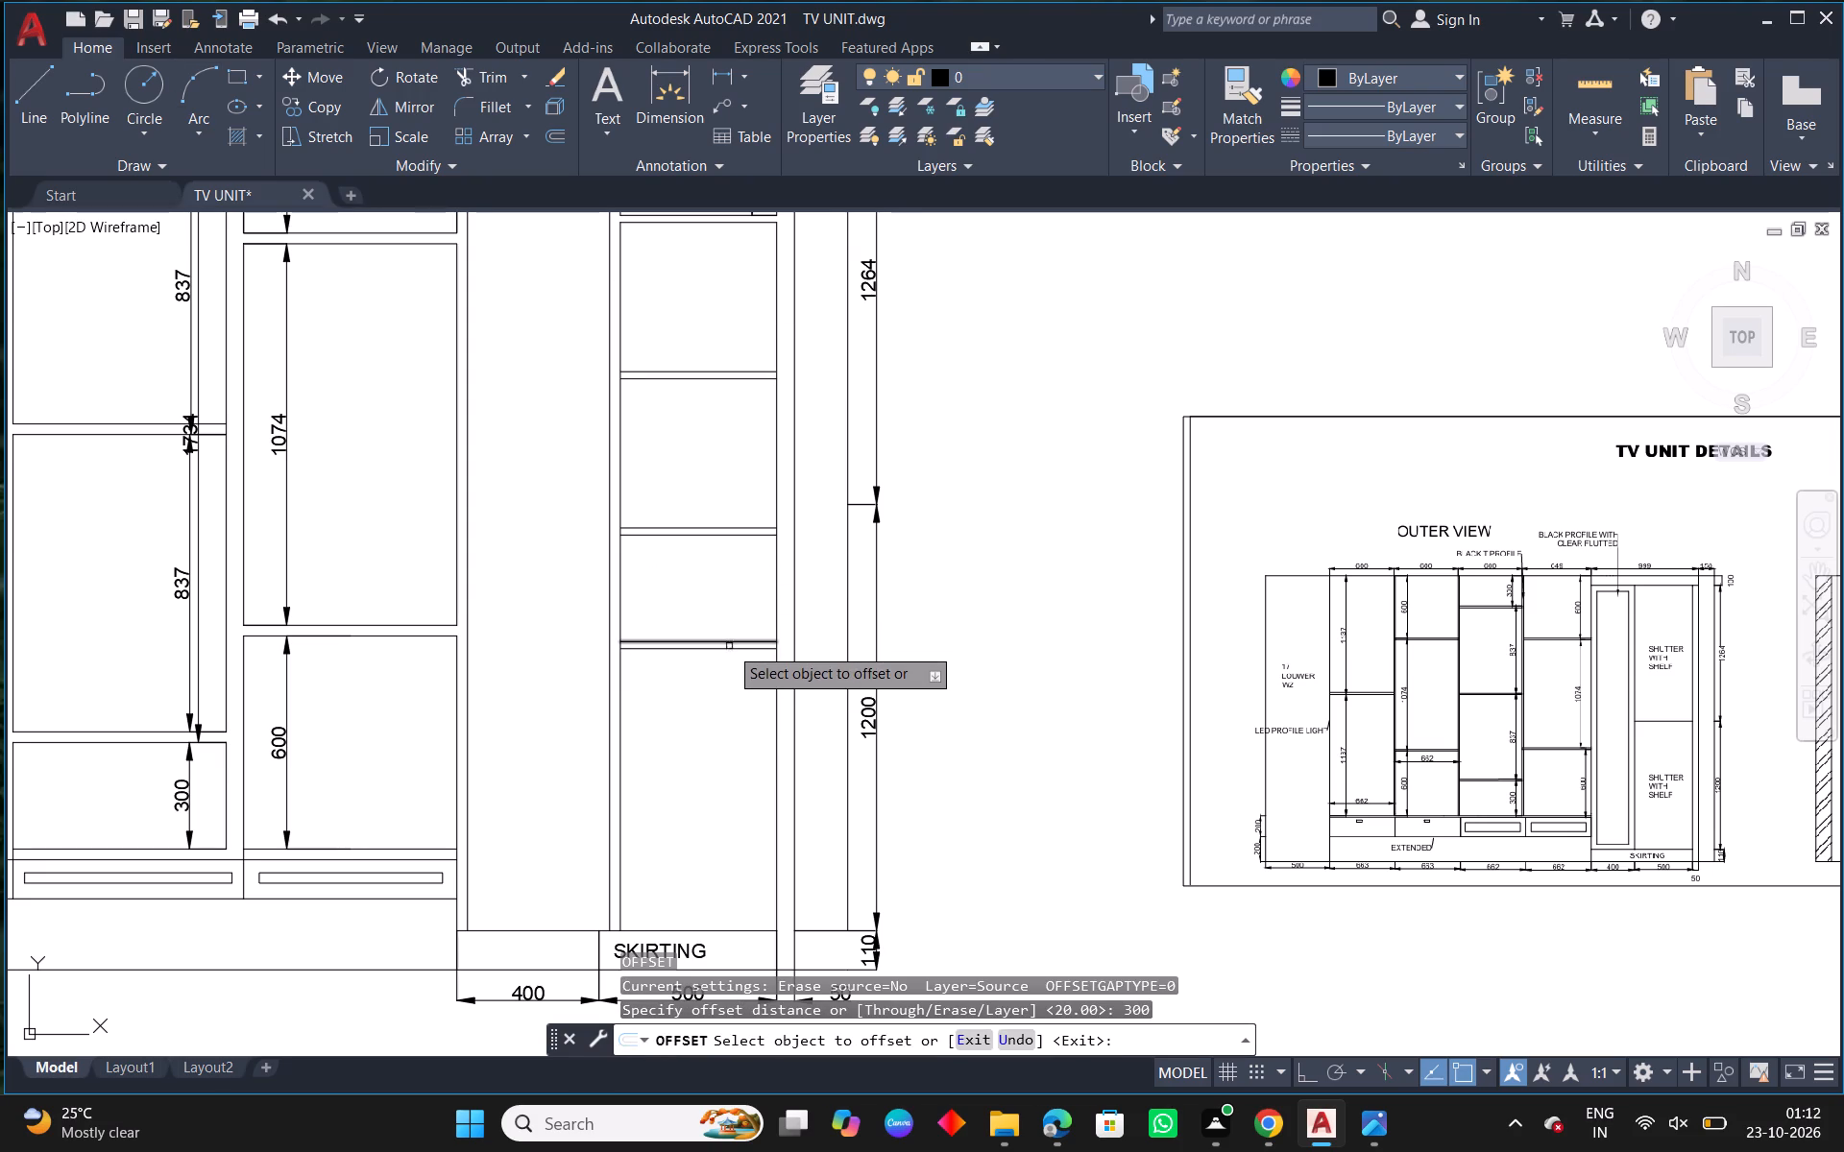
click(728, 649)
click(724, 700)
middle_drag(732, 683, 693, 451)
key(Escape)
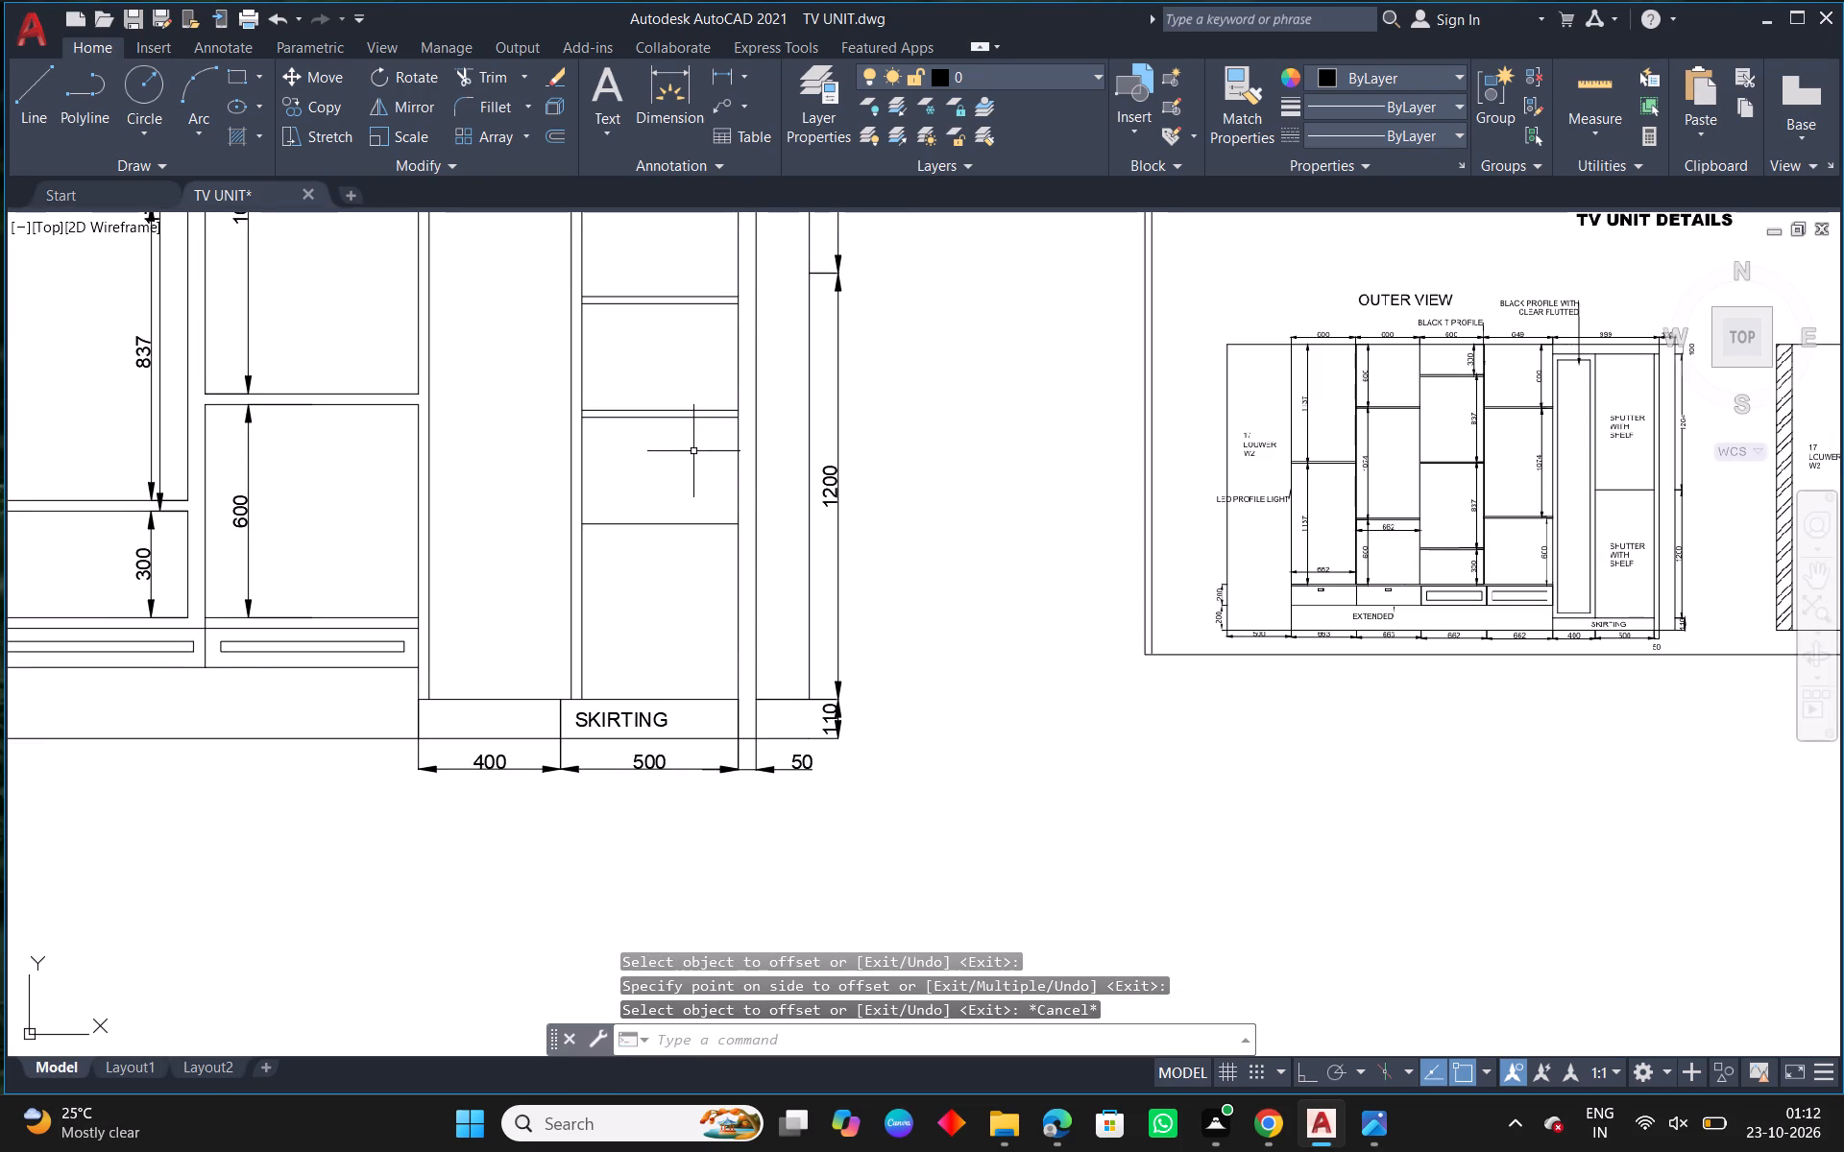
text(O 20)
key(space)
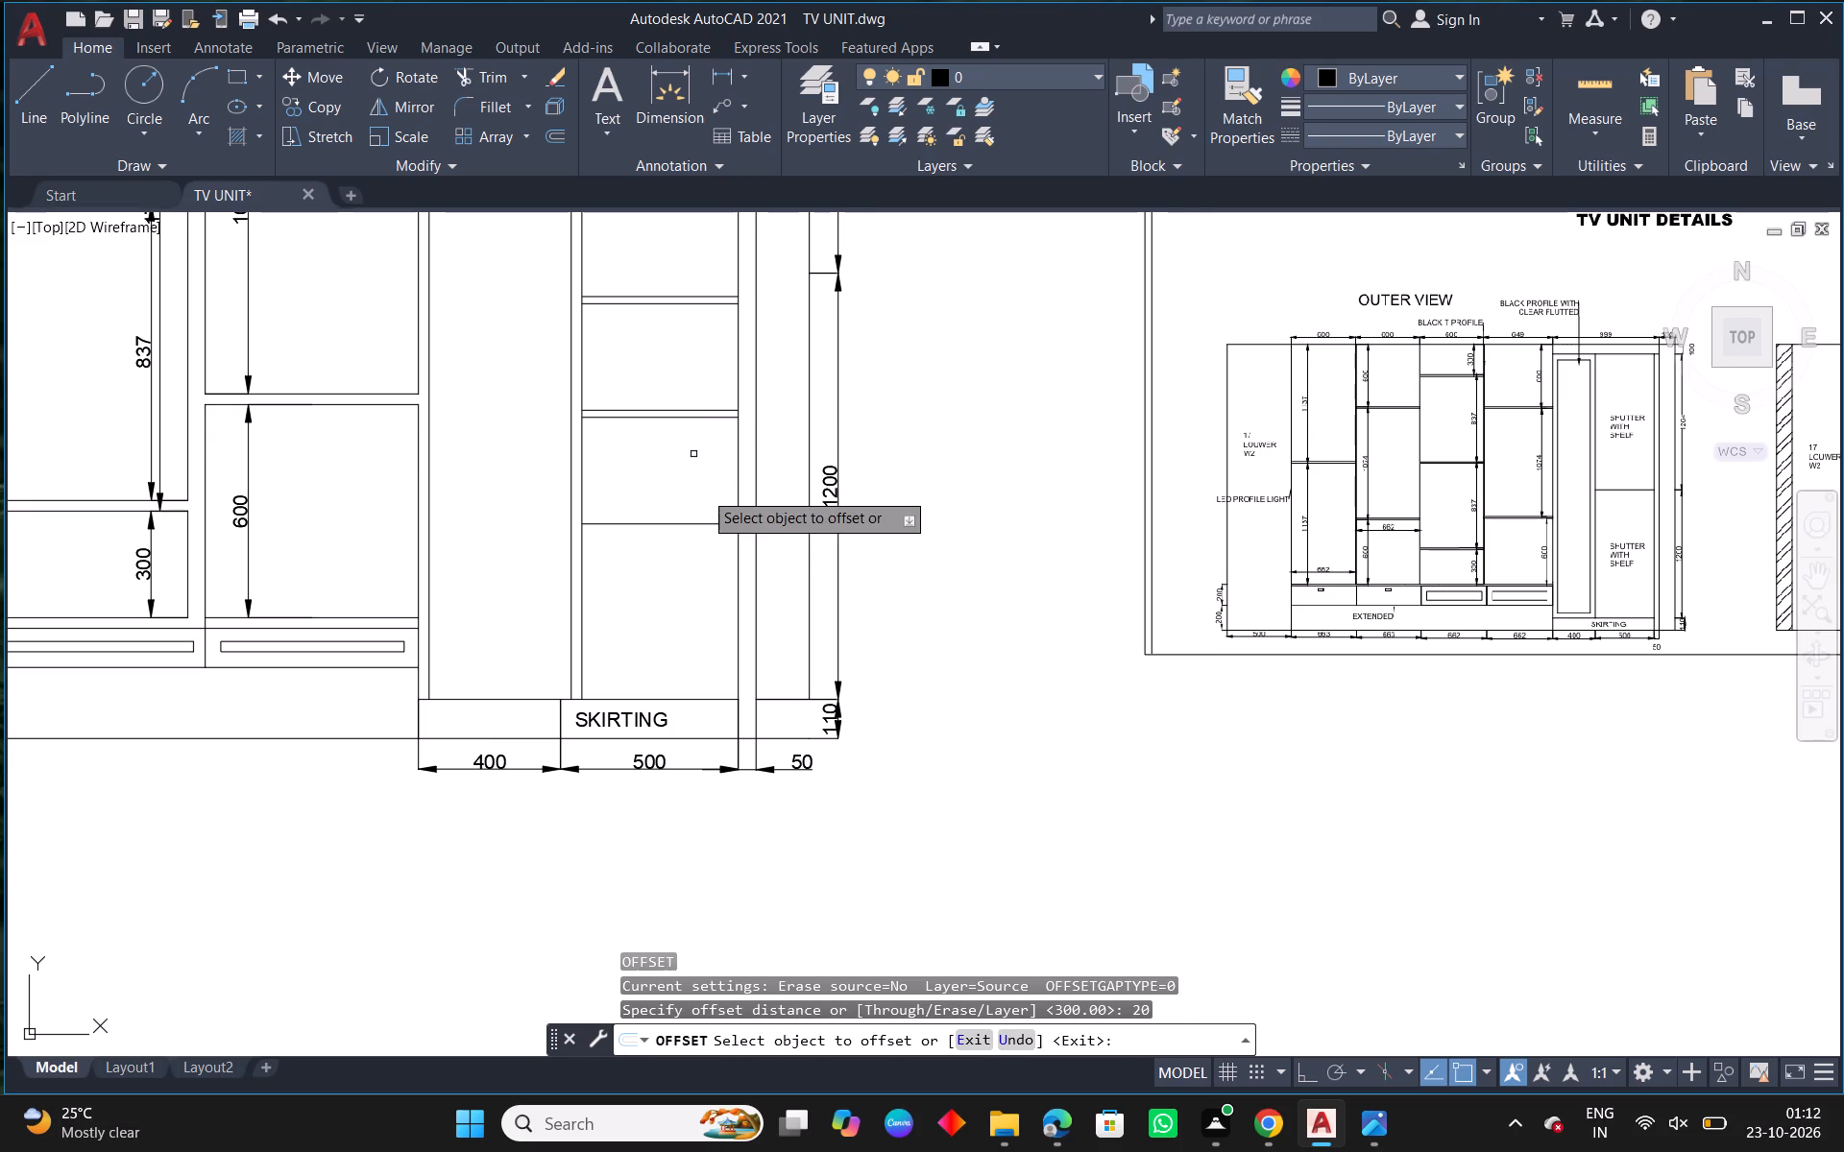
drag(702, 522, 702, 533)
click(702, 592)
key(Escape)
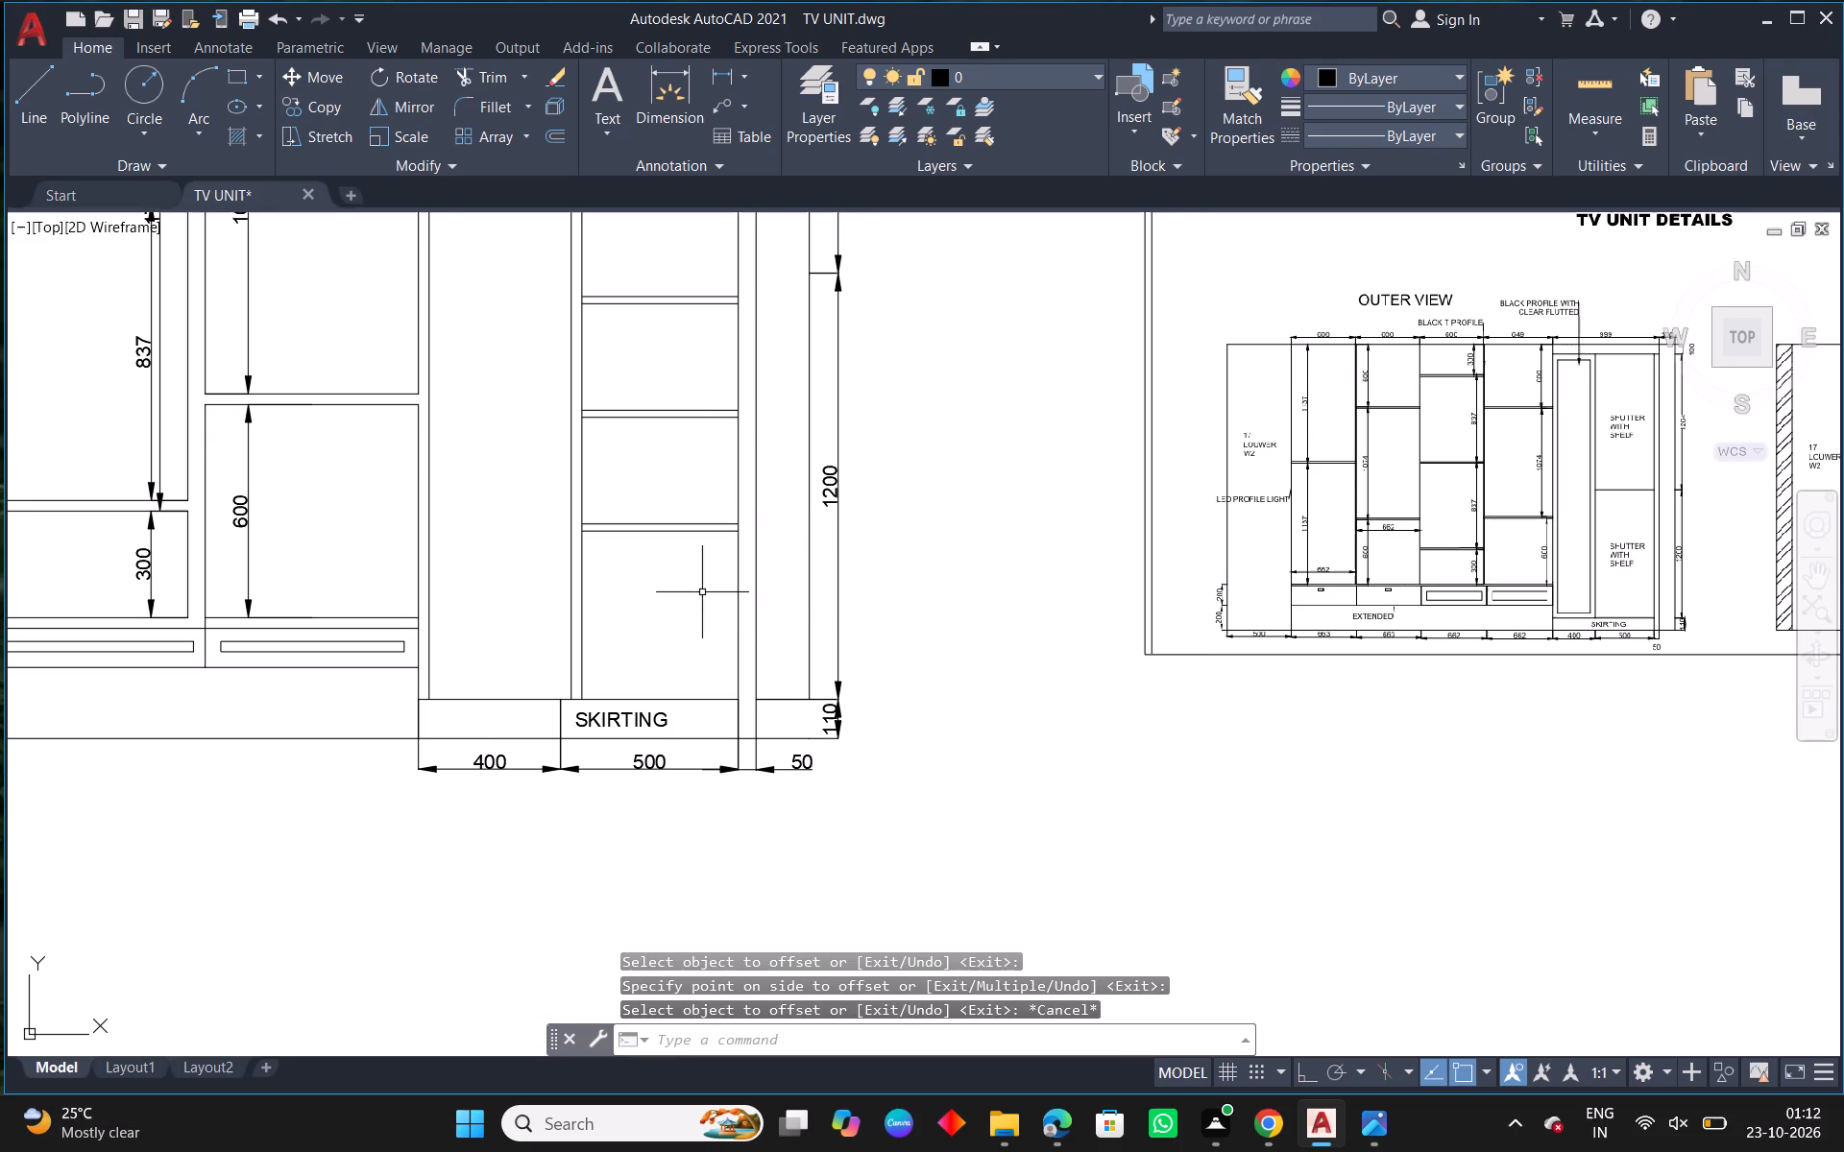
Add the right column's sixth shelf by offsetting the fifth shelf's lower line 300 mm downward and the new line a further 20 mm.
text(O 300)
key(space)
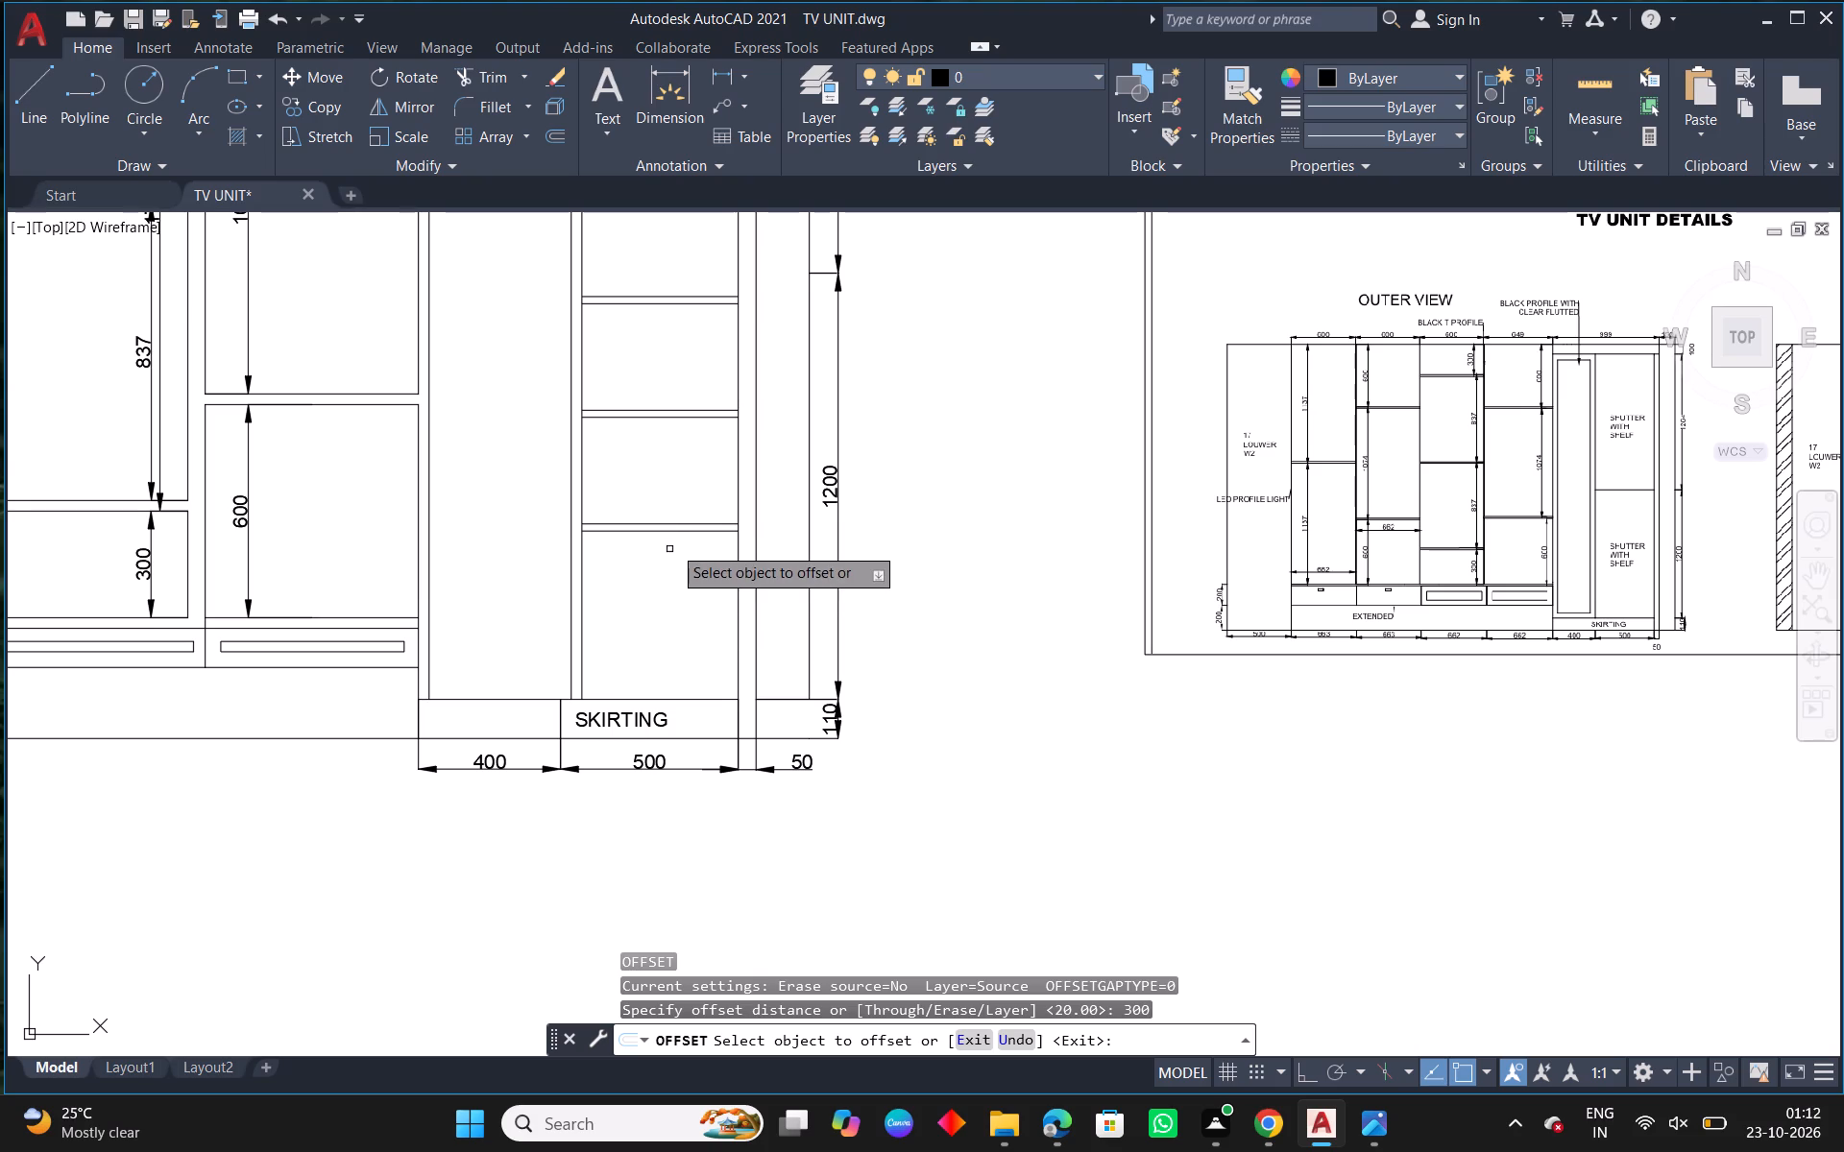
click(684, 532)
click(673, 564)
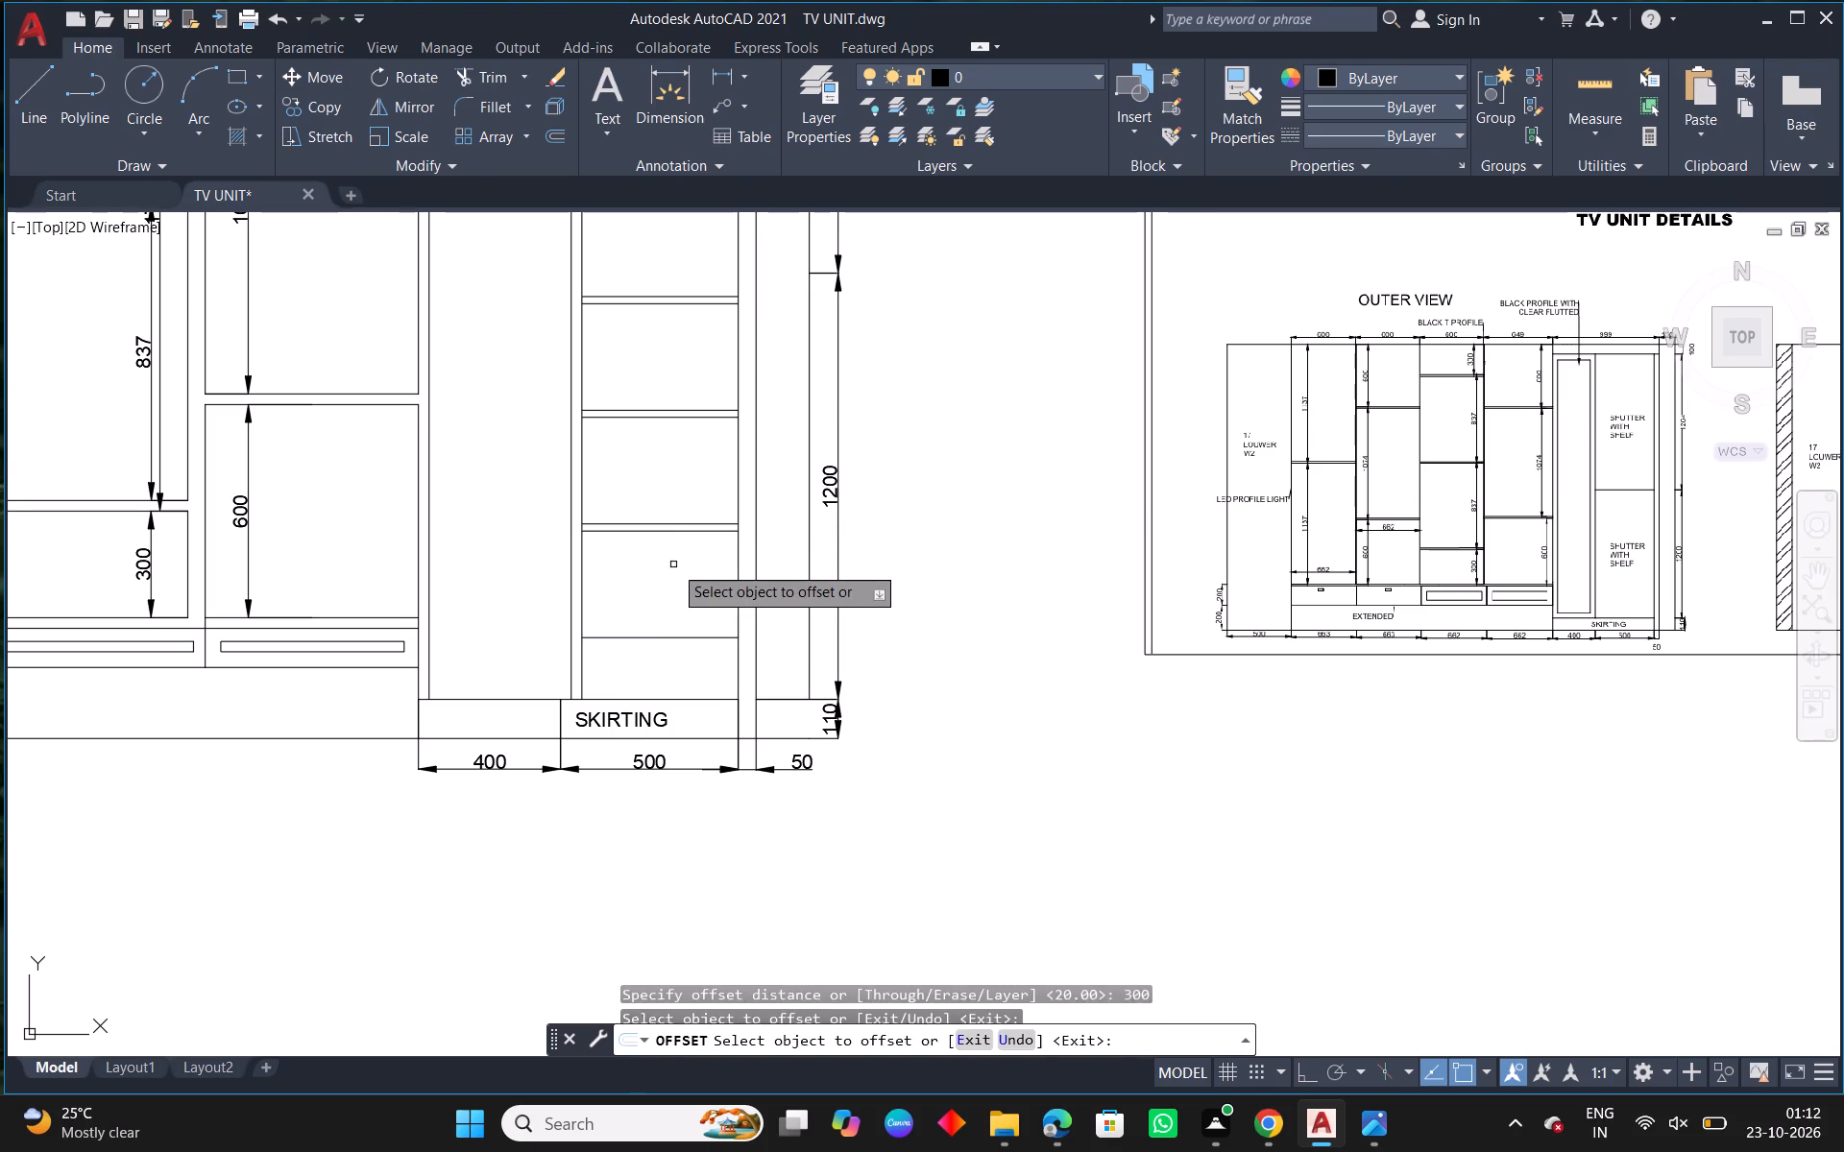
key(Escape)
middle_drag(943, 665, 365, 675)
middle_drag(879, 713, 585, 704)
middle_drag(954, 556, 1267, 546)
scroll(1267, 546, down, 1)
middle_drag(543, 639, 696, 625)
scroll(661, 586, up, 1)
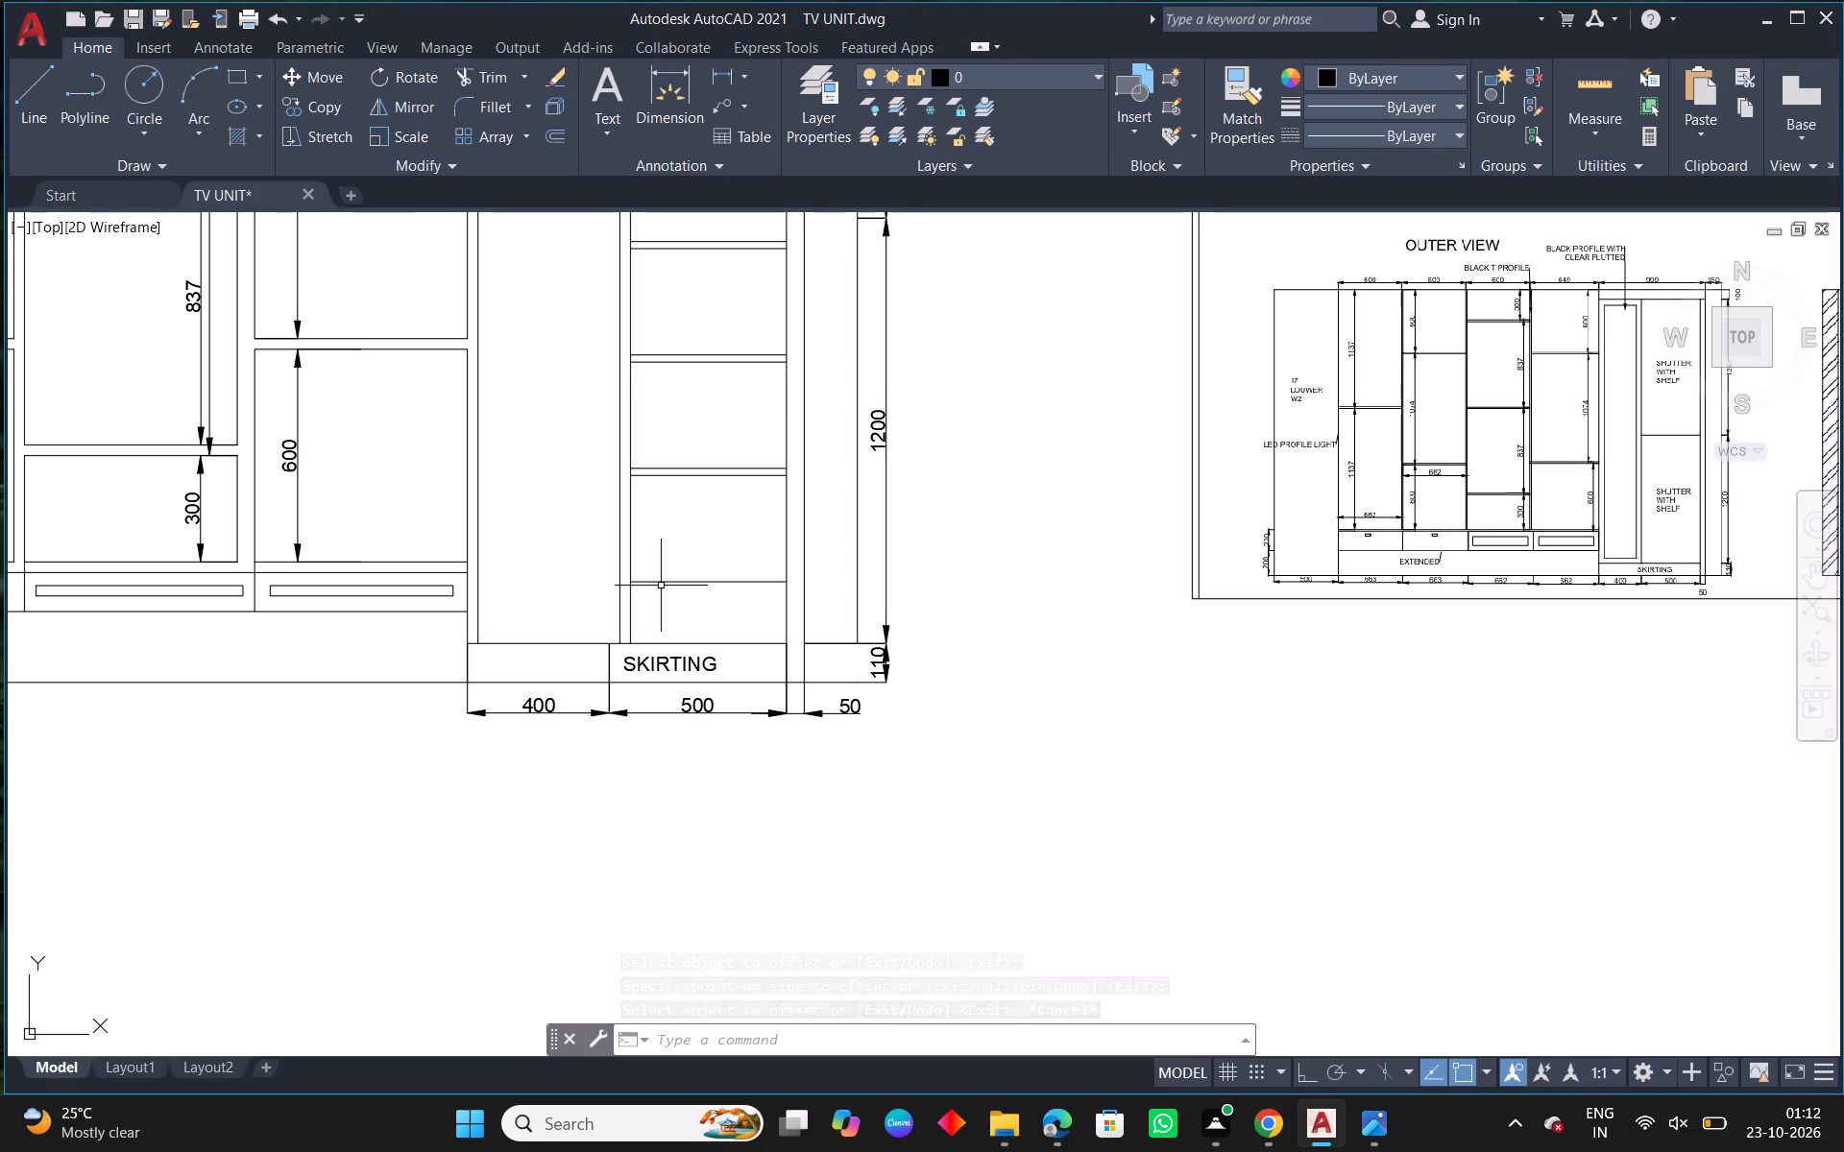
text(O)
key(space)
text(20)
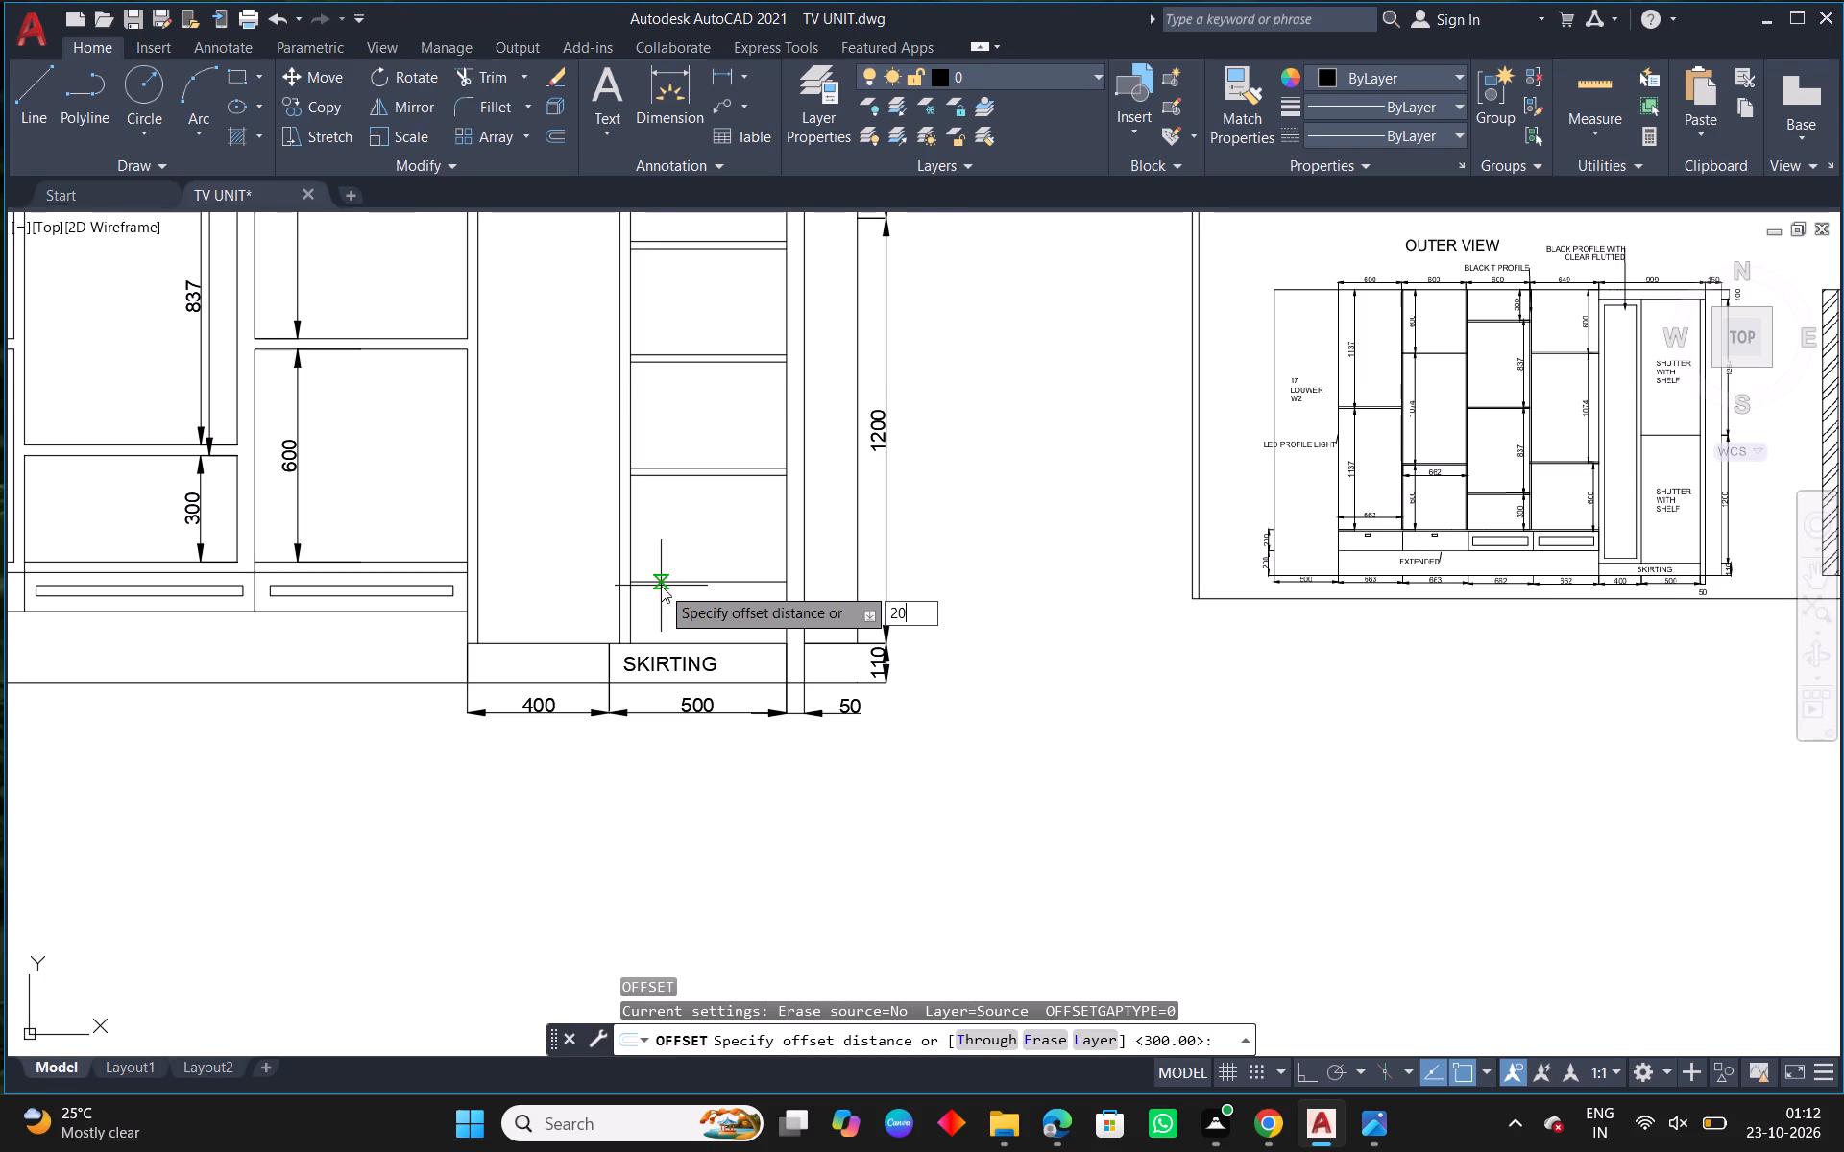
key(Return)
click(677, 579)
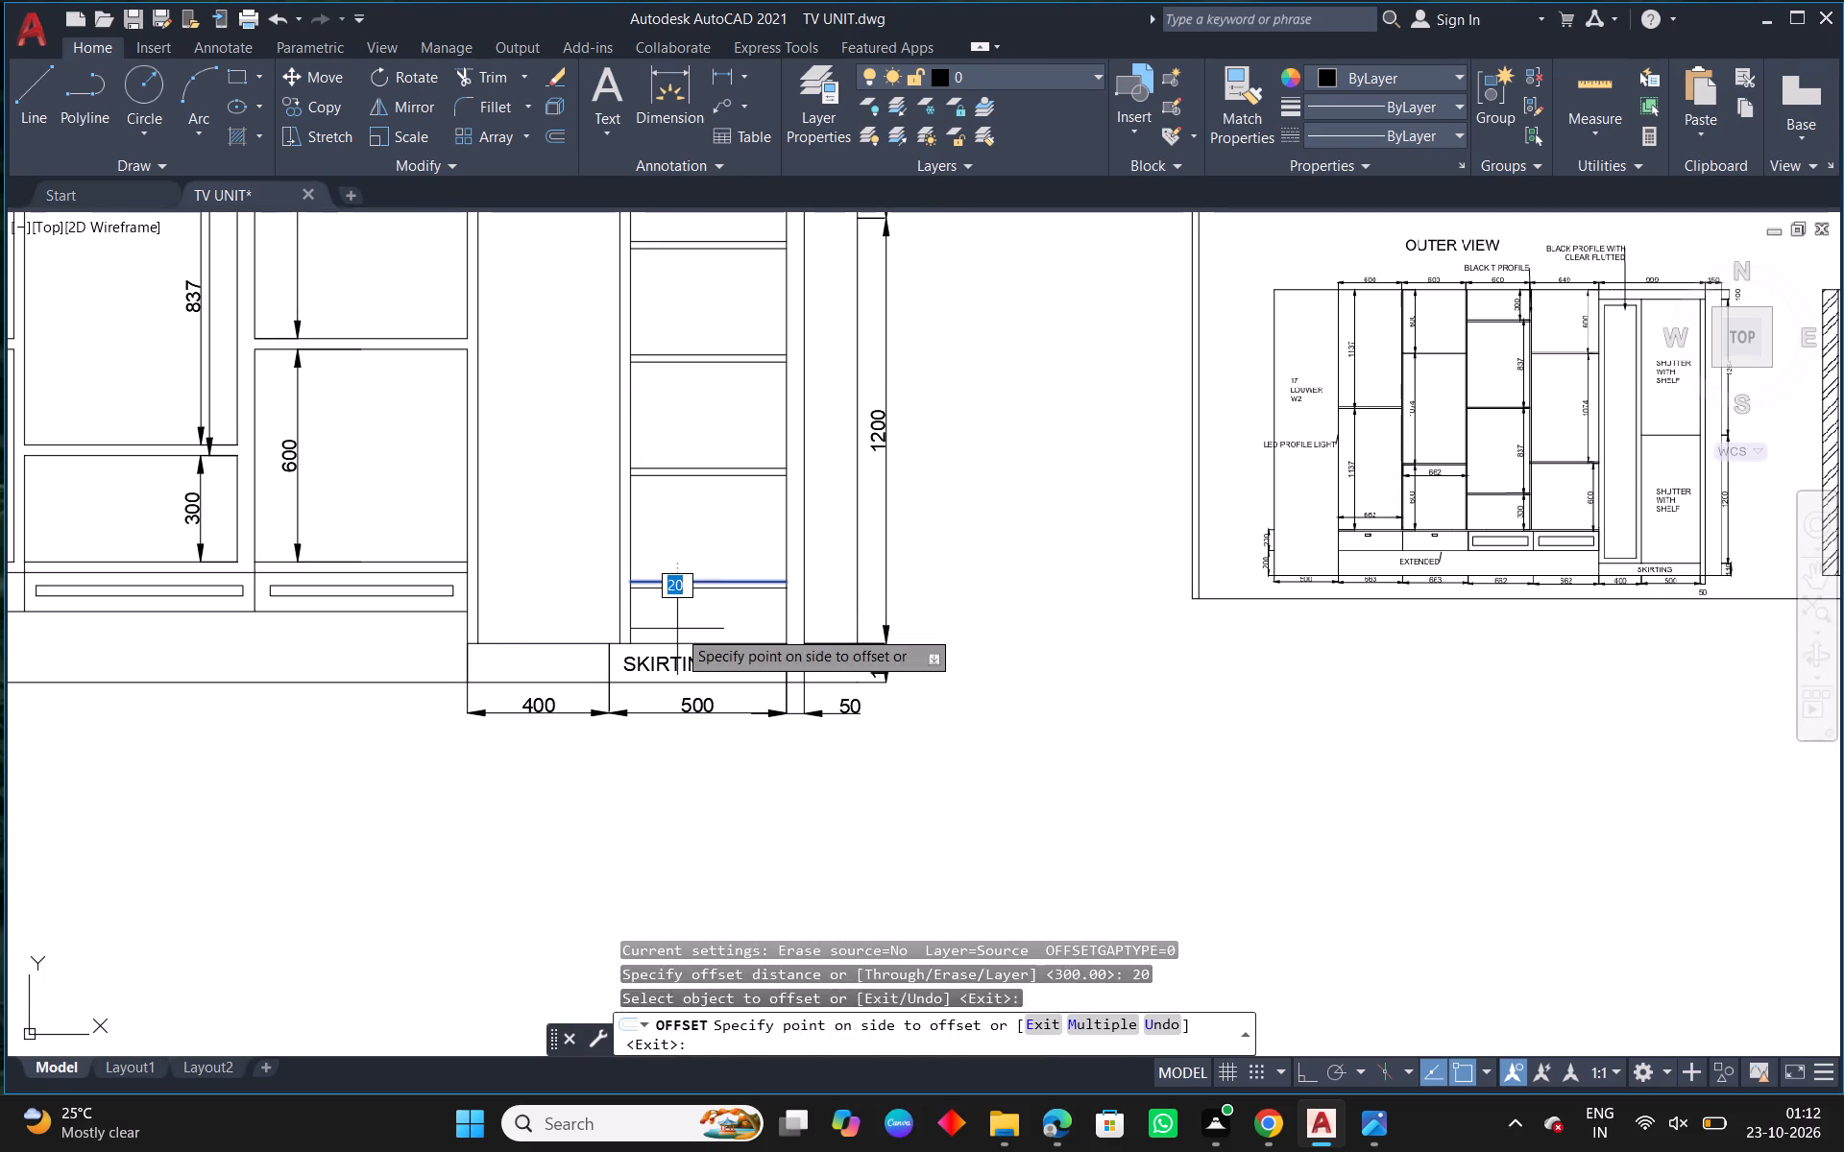
click(677, 629)
key(Escape)
Compare the tall cabinet's drawn shelf columns with the shelf layout in the reference sheet's inner view.
middle_drag(691, 428, 693, 575)
scroll(693, 576, down, 1)
middle_drag(834, 532, 833, 545)
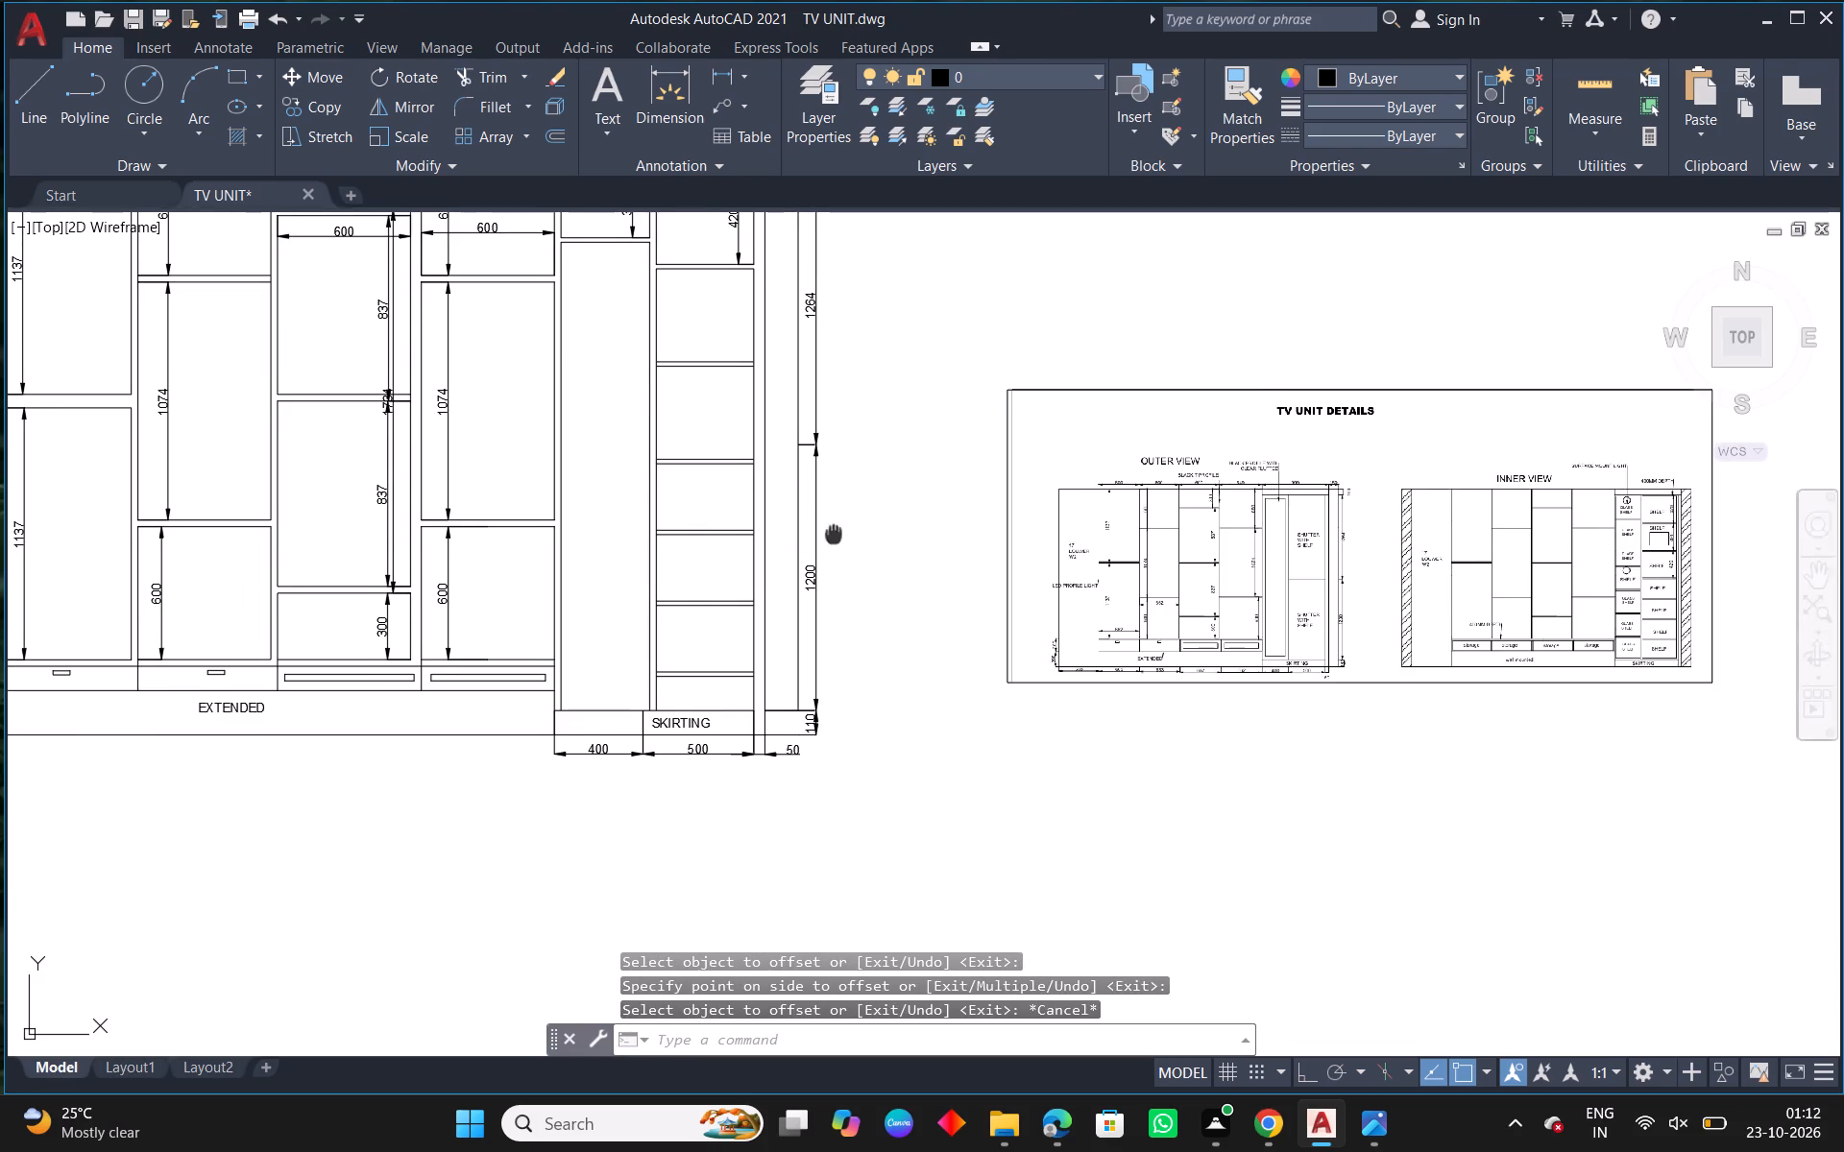
middle_drag(833, 545, 828, 592)
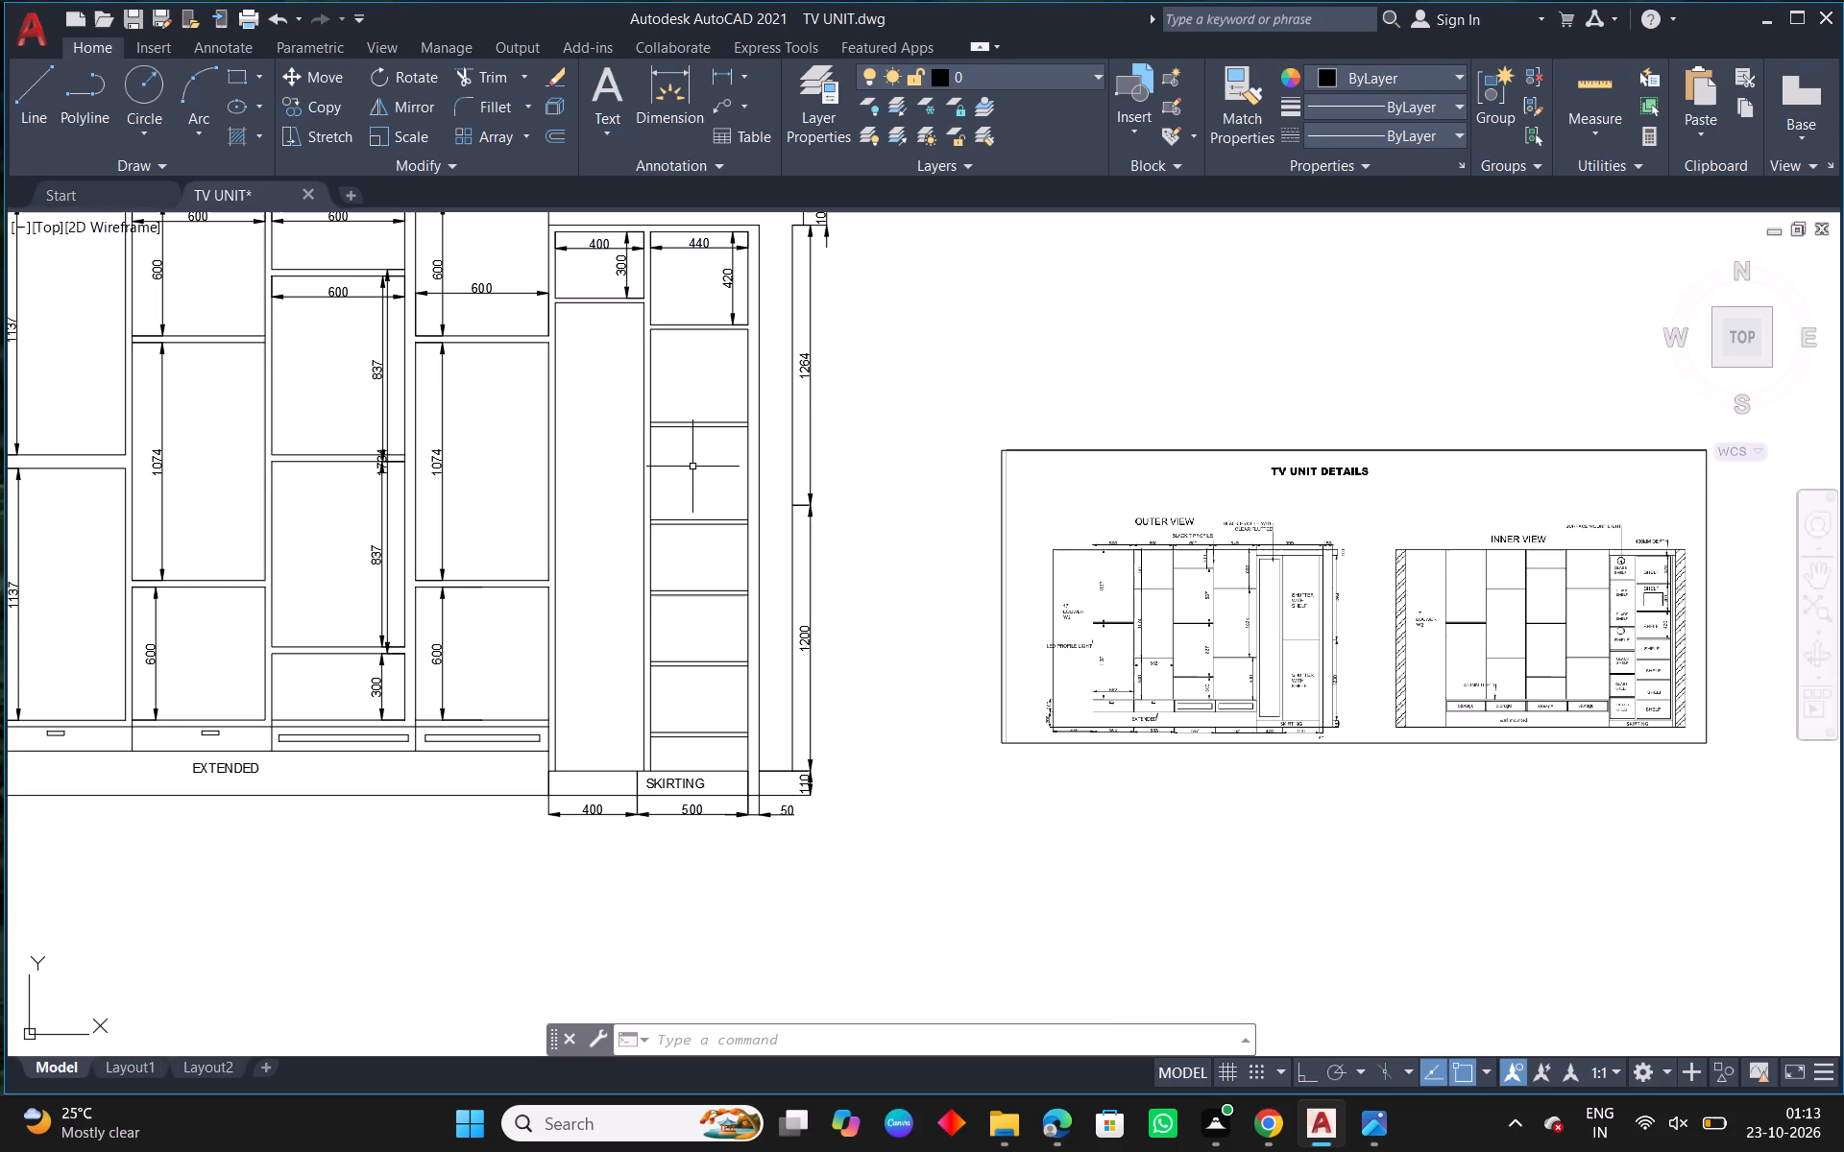
key(Escape)
scroll(1759, 707, up, 2)
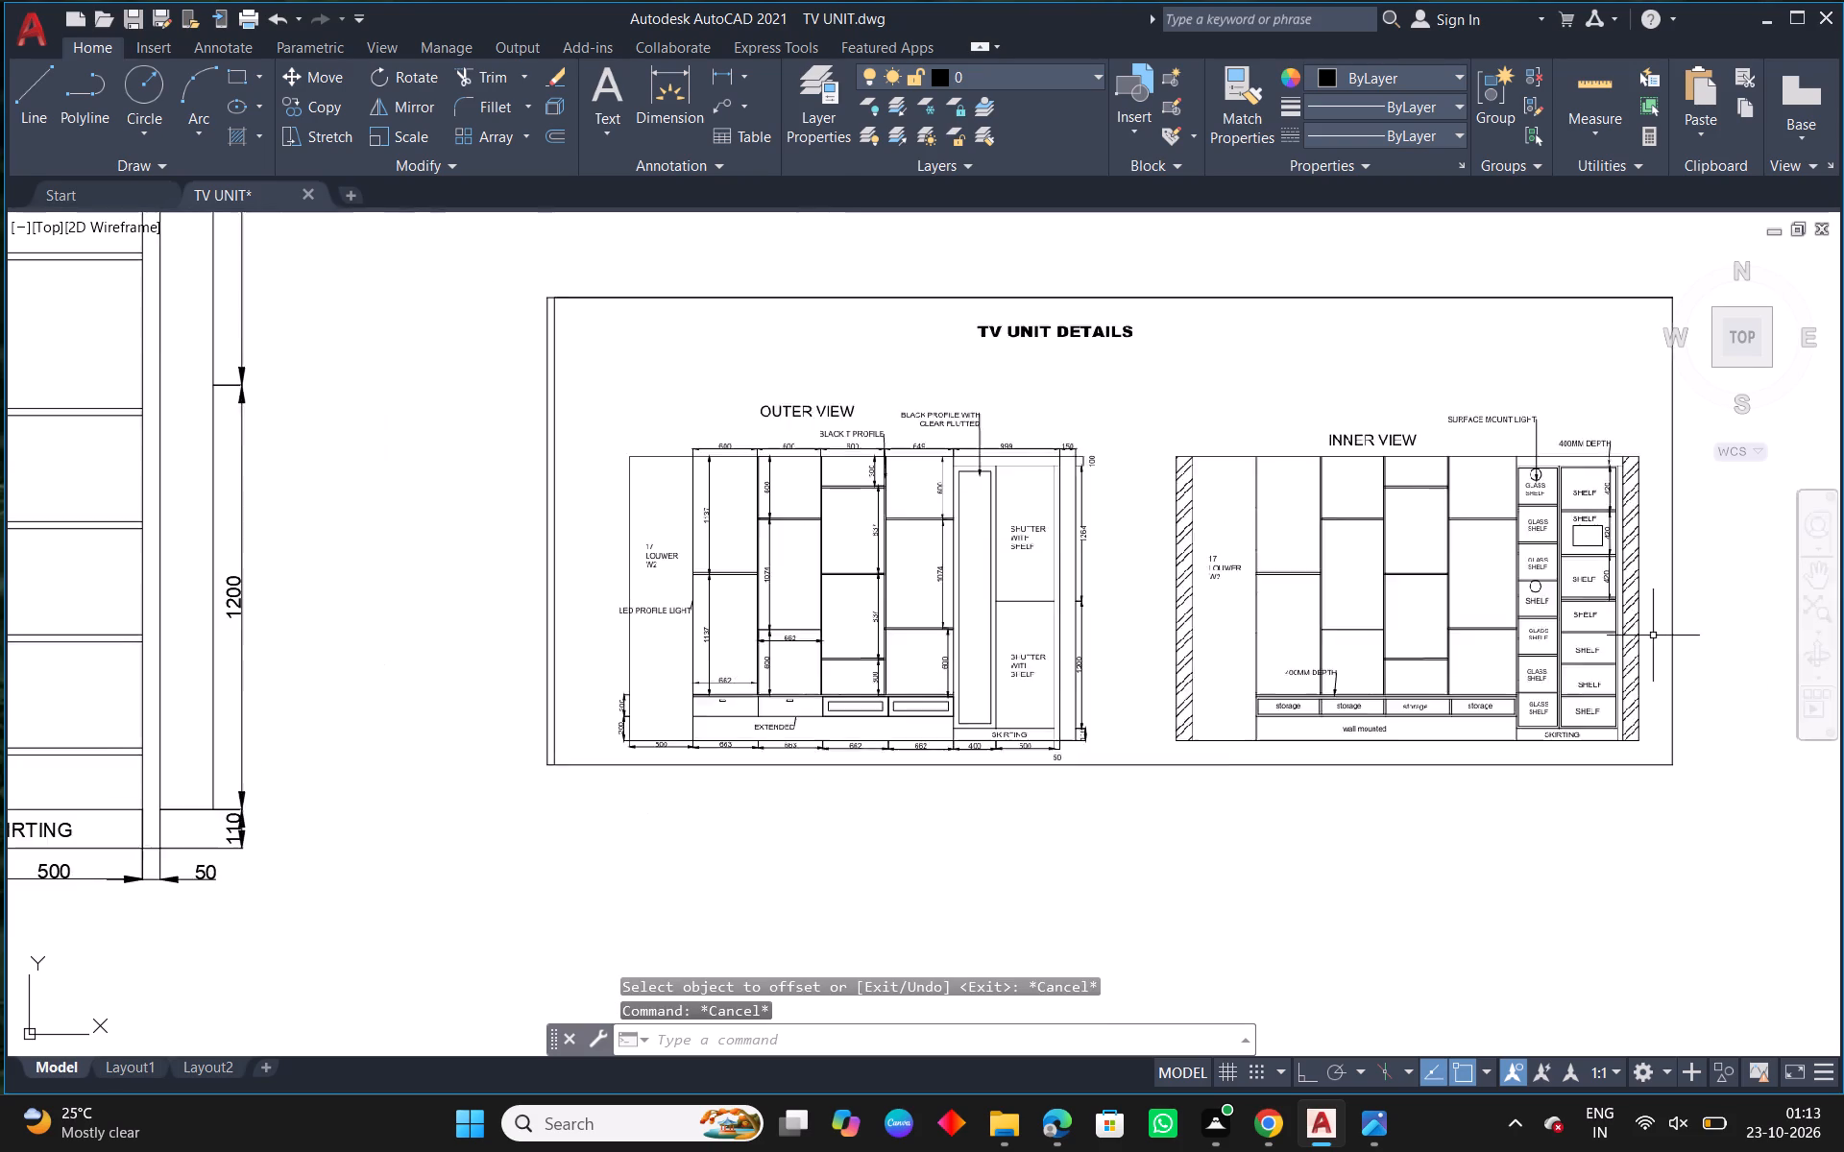
scroll(1643, 631, up, 1)
scroll(1643, 631, down, 1)
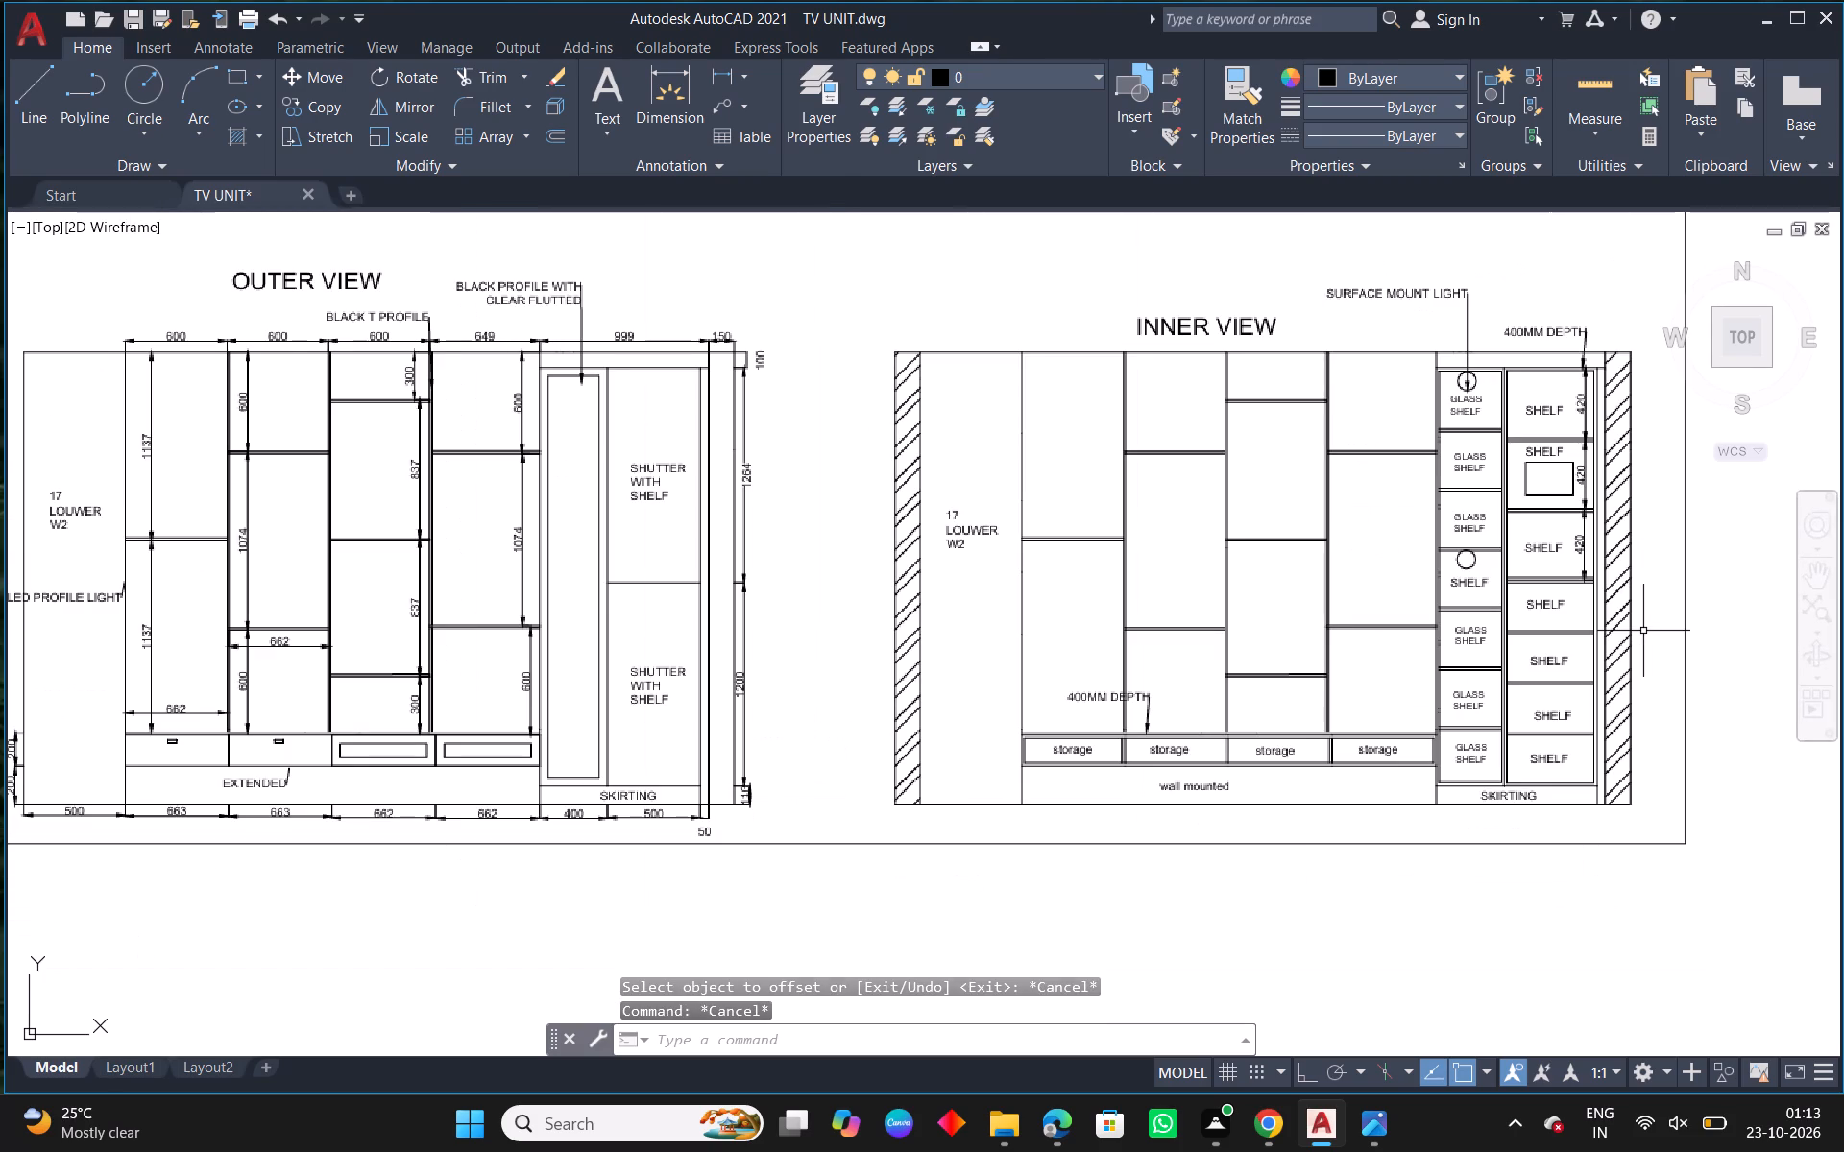
scroll(1643, 631, down, 2)
Add the left column's second shelf by offsetting the first shelf's lower line 300 mm downward and the new line a further 20 mm.
middle_drag(680, 527, 818, 619)
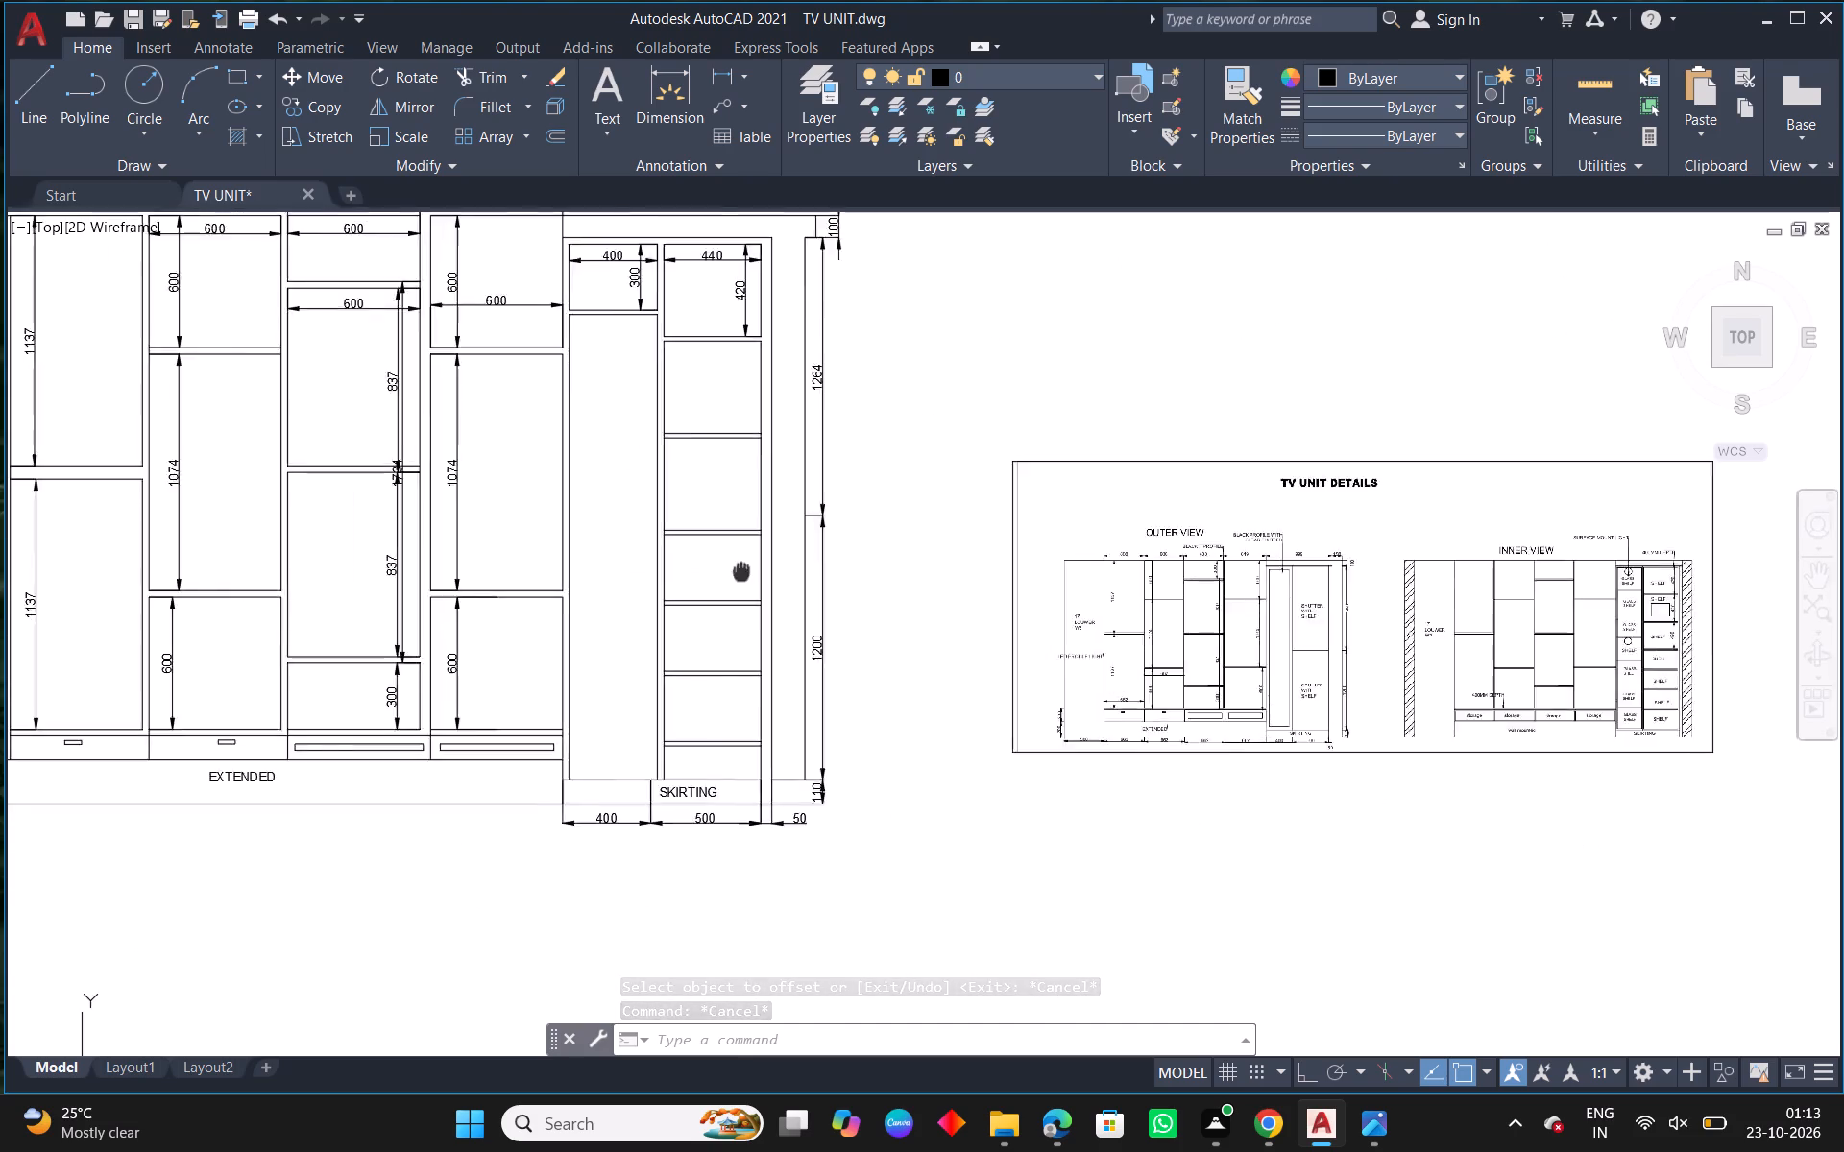
middle_drag(818, 619, 920, 694)
scroll(787, 452, up, 2)
middle_drag(833, 467, 873, 560)
key(Escape)
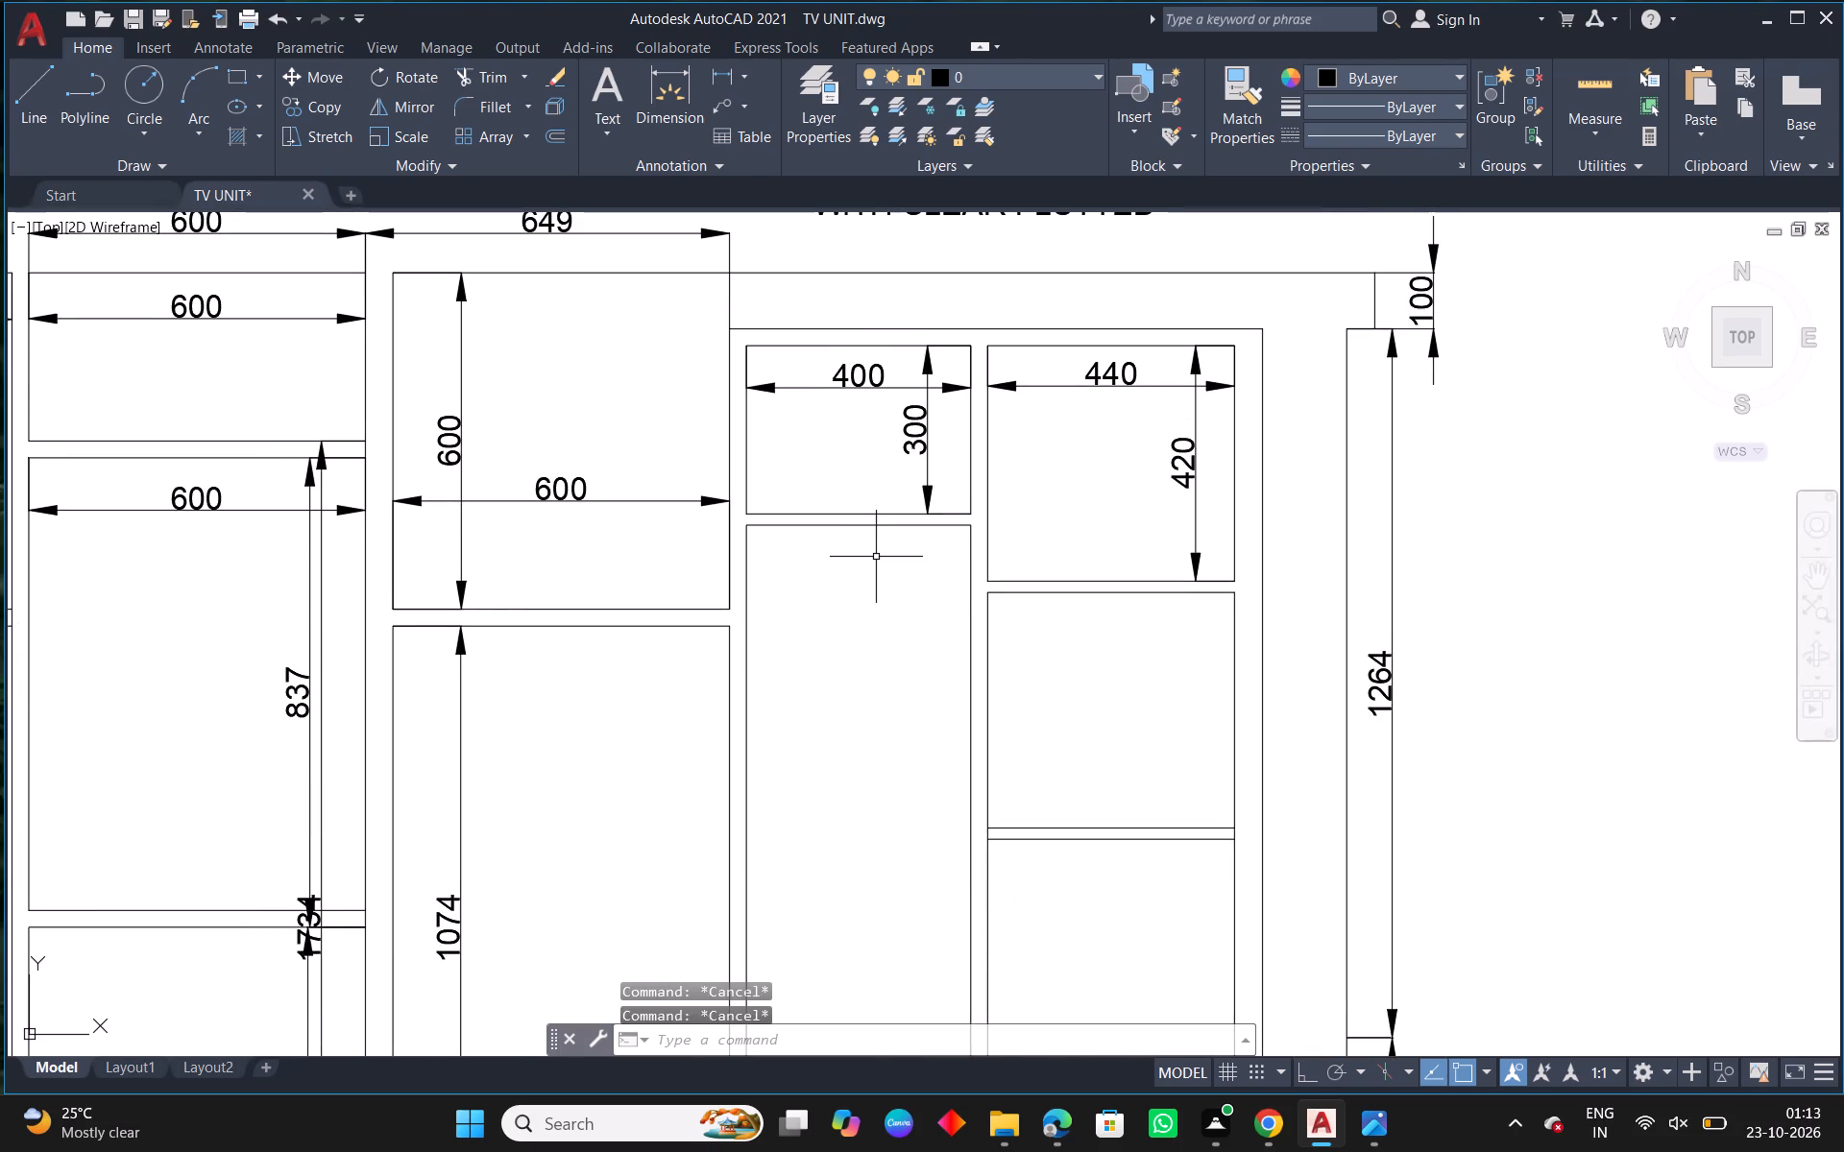
text(O 300)
key(space)
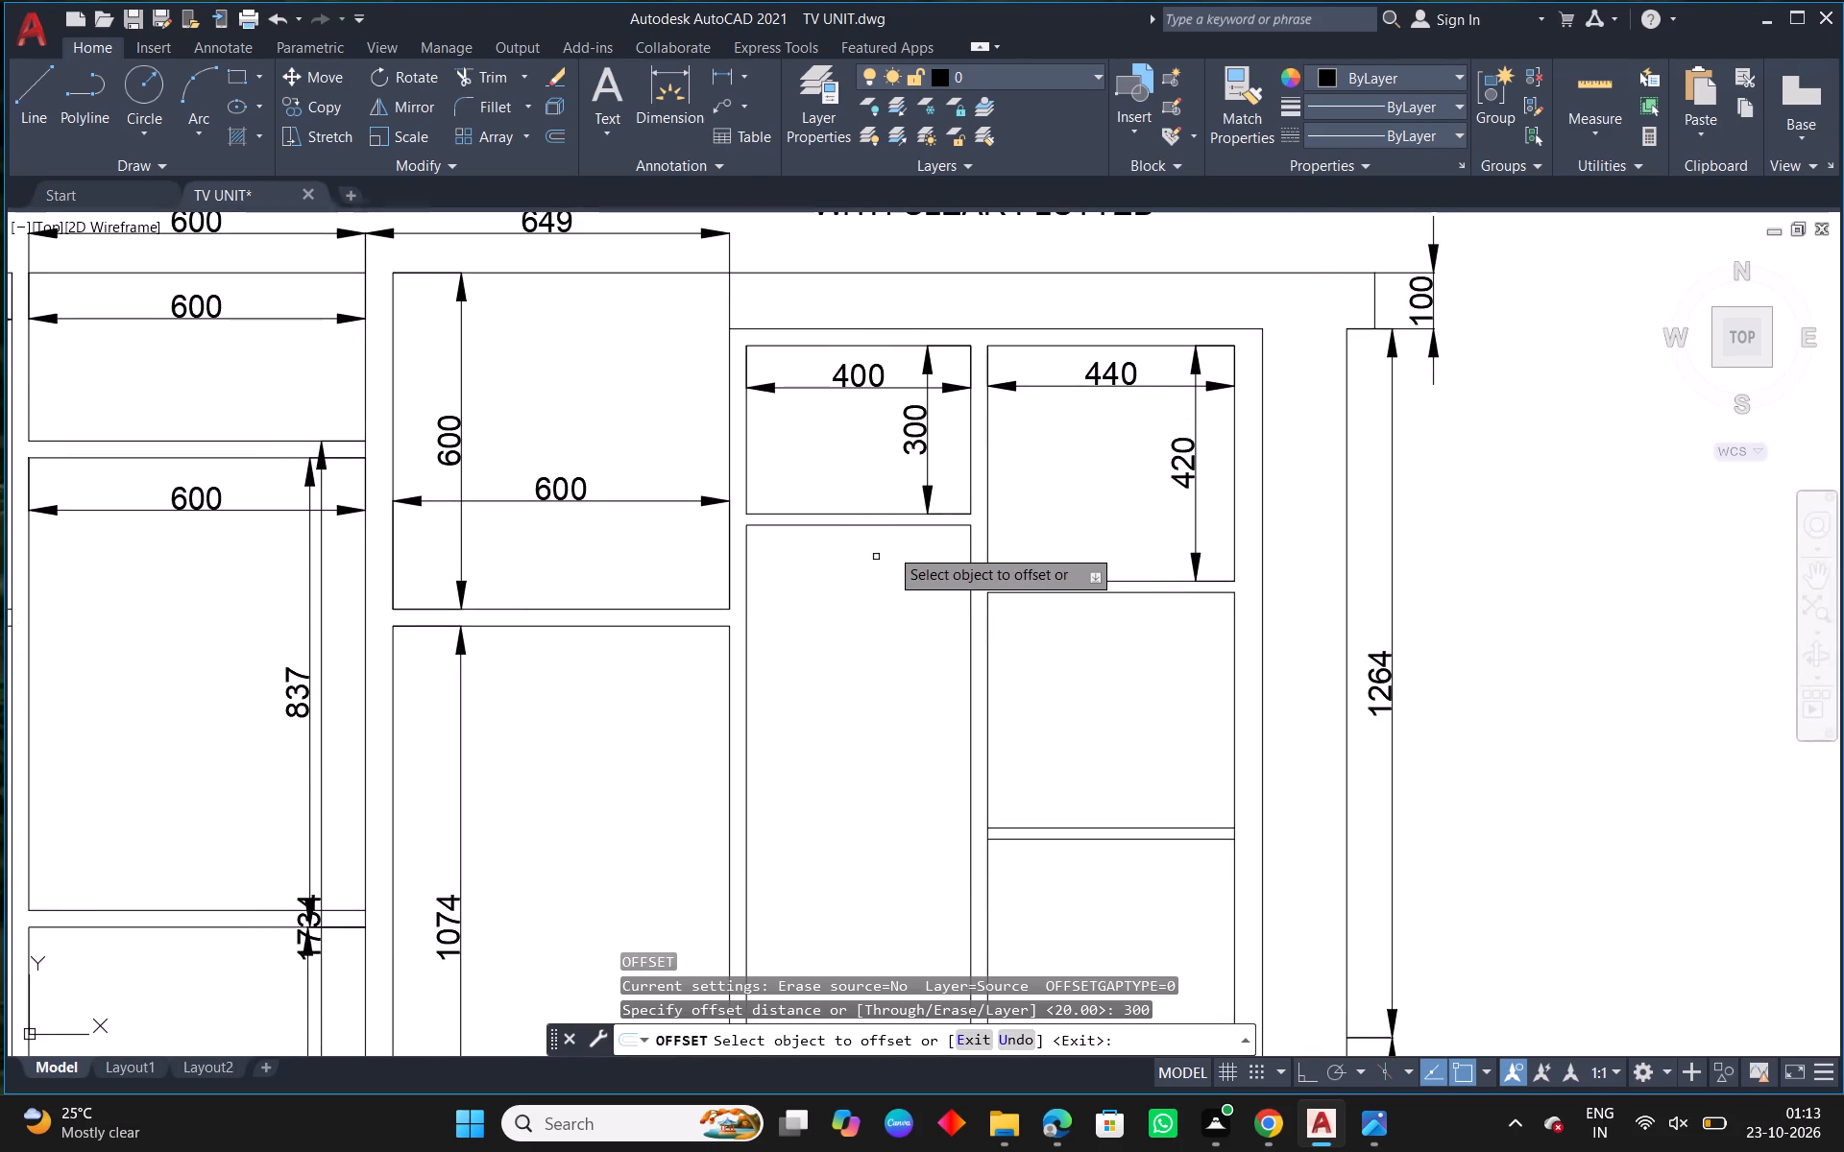
click(940, 525)
click(936, 642)
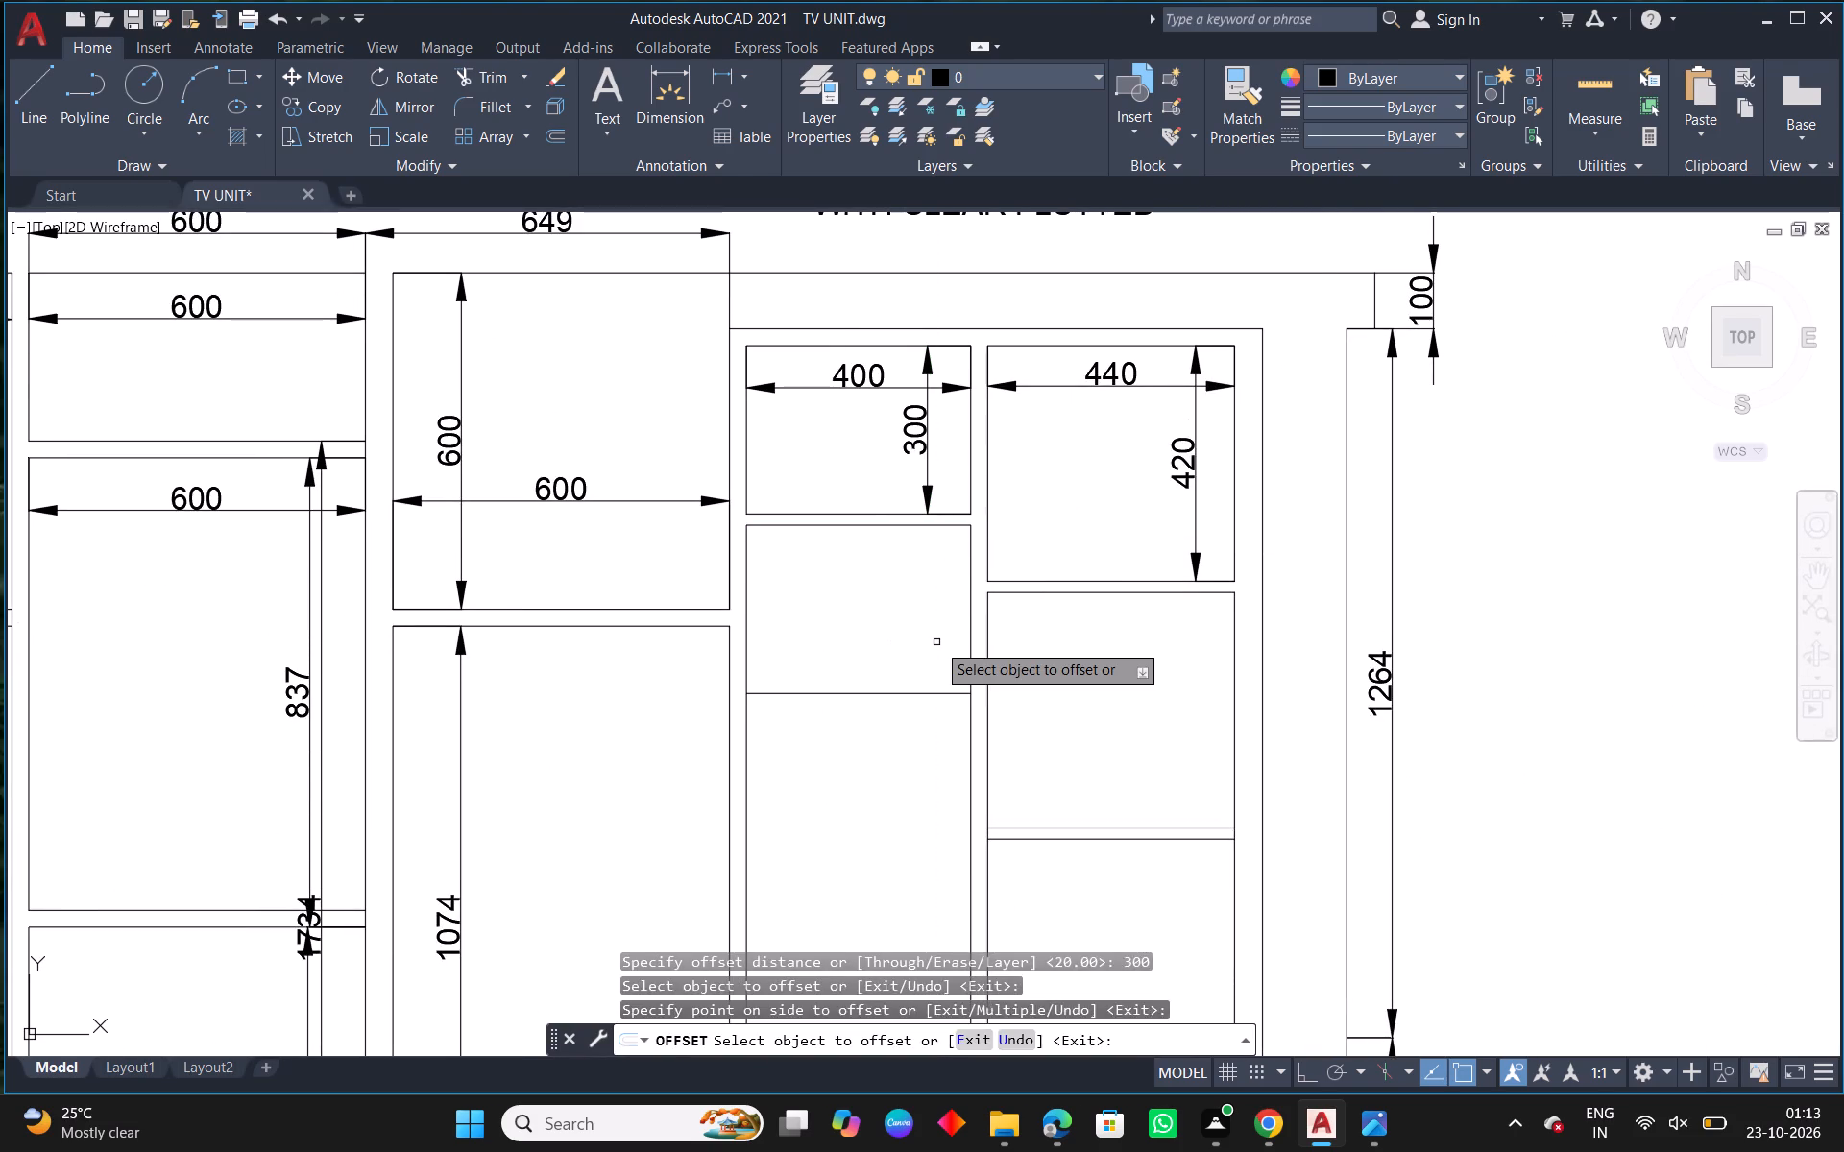
key(Escape)
text(O)
key(space)
text(20)
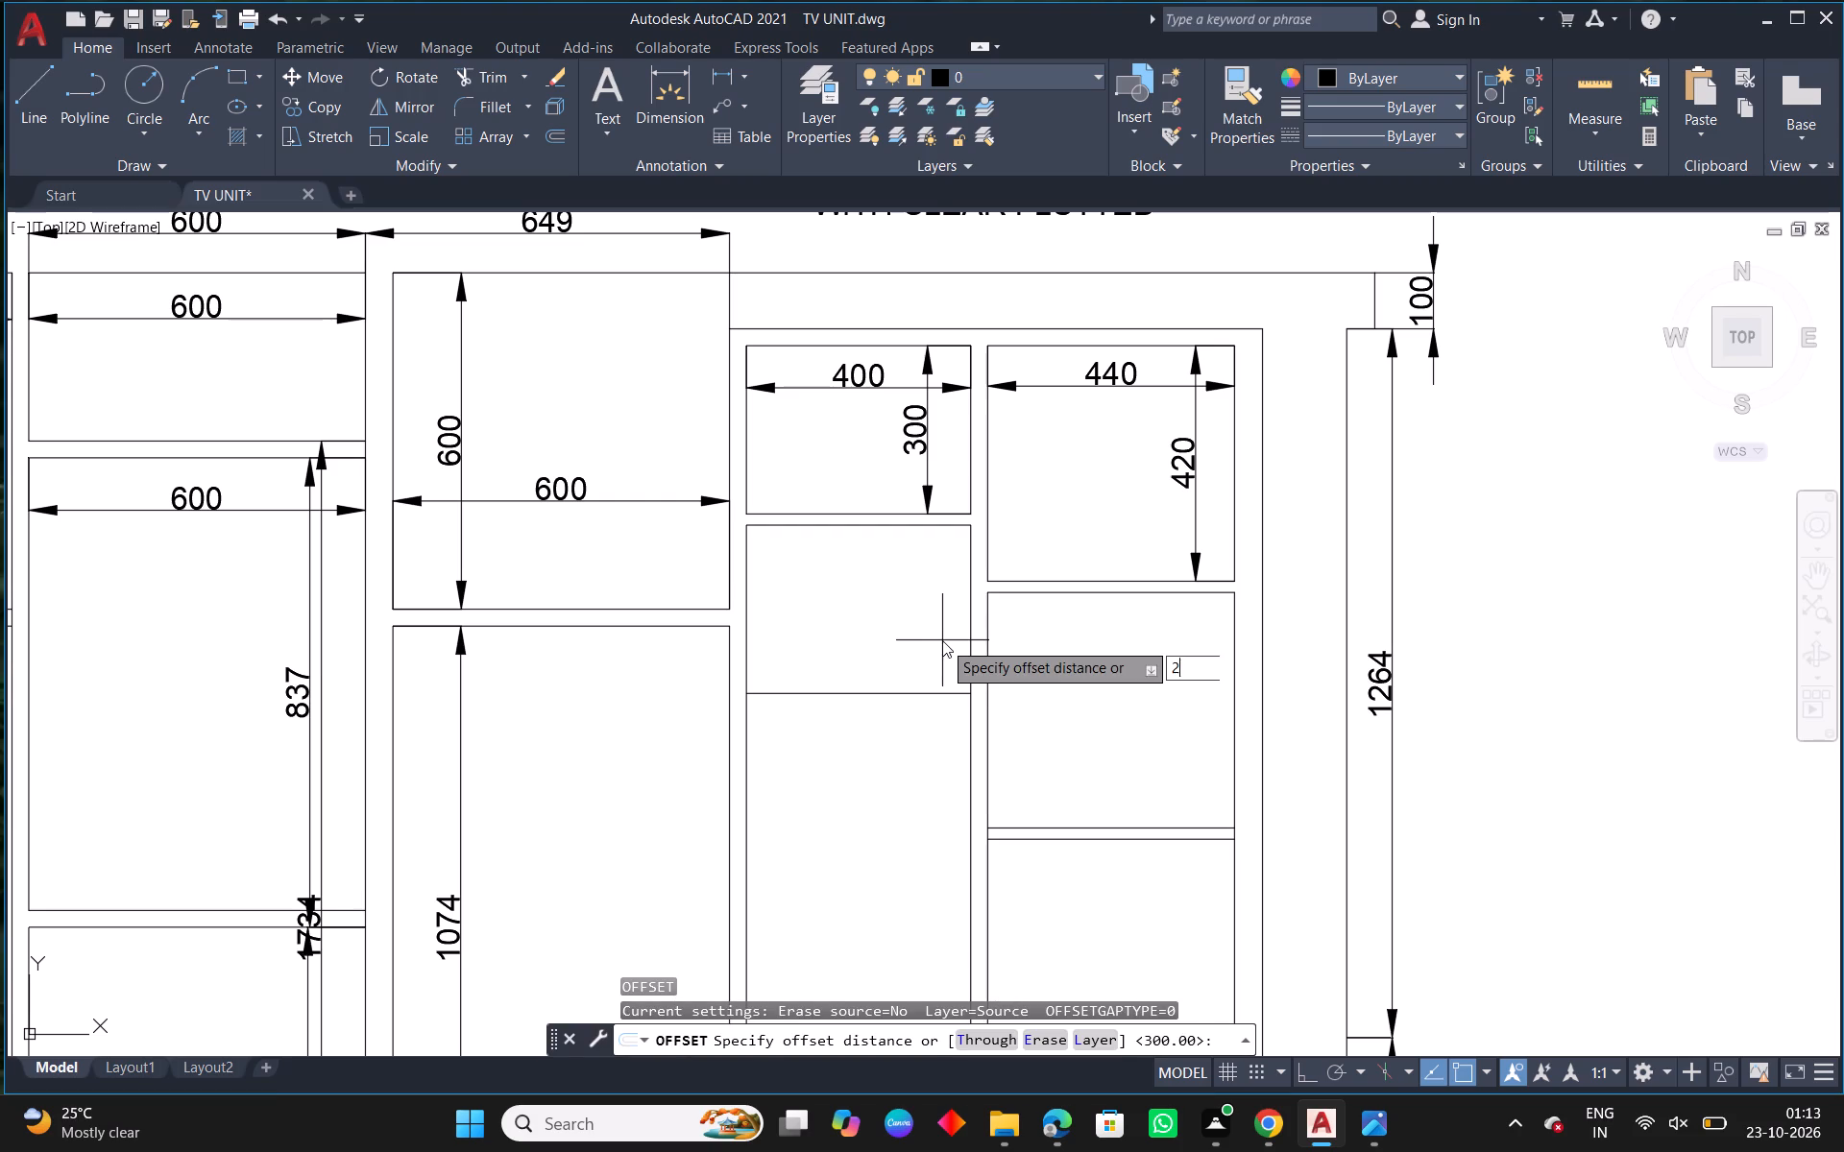
key(space)
click(935, 691)
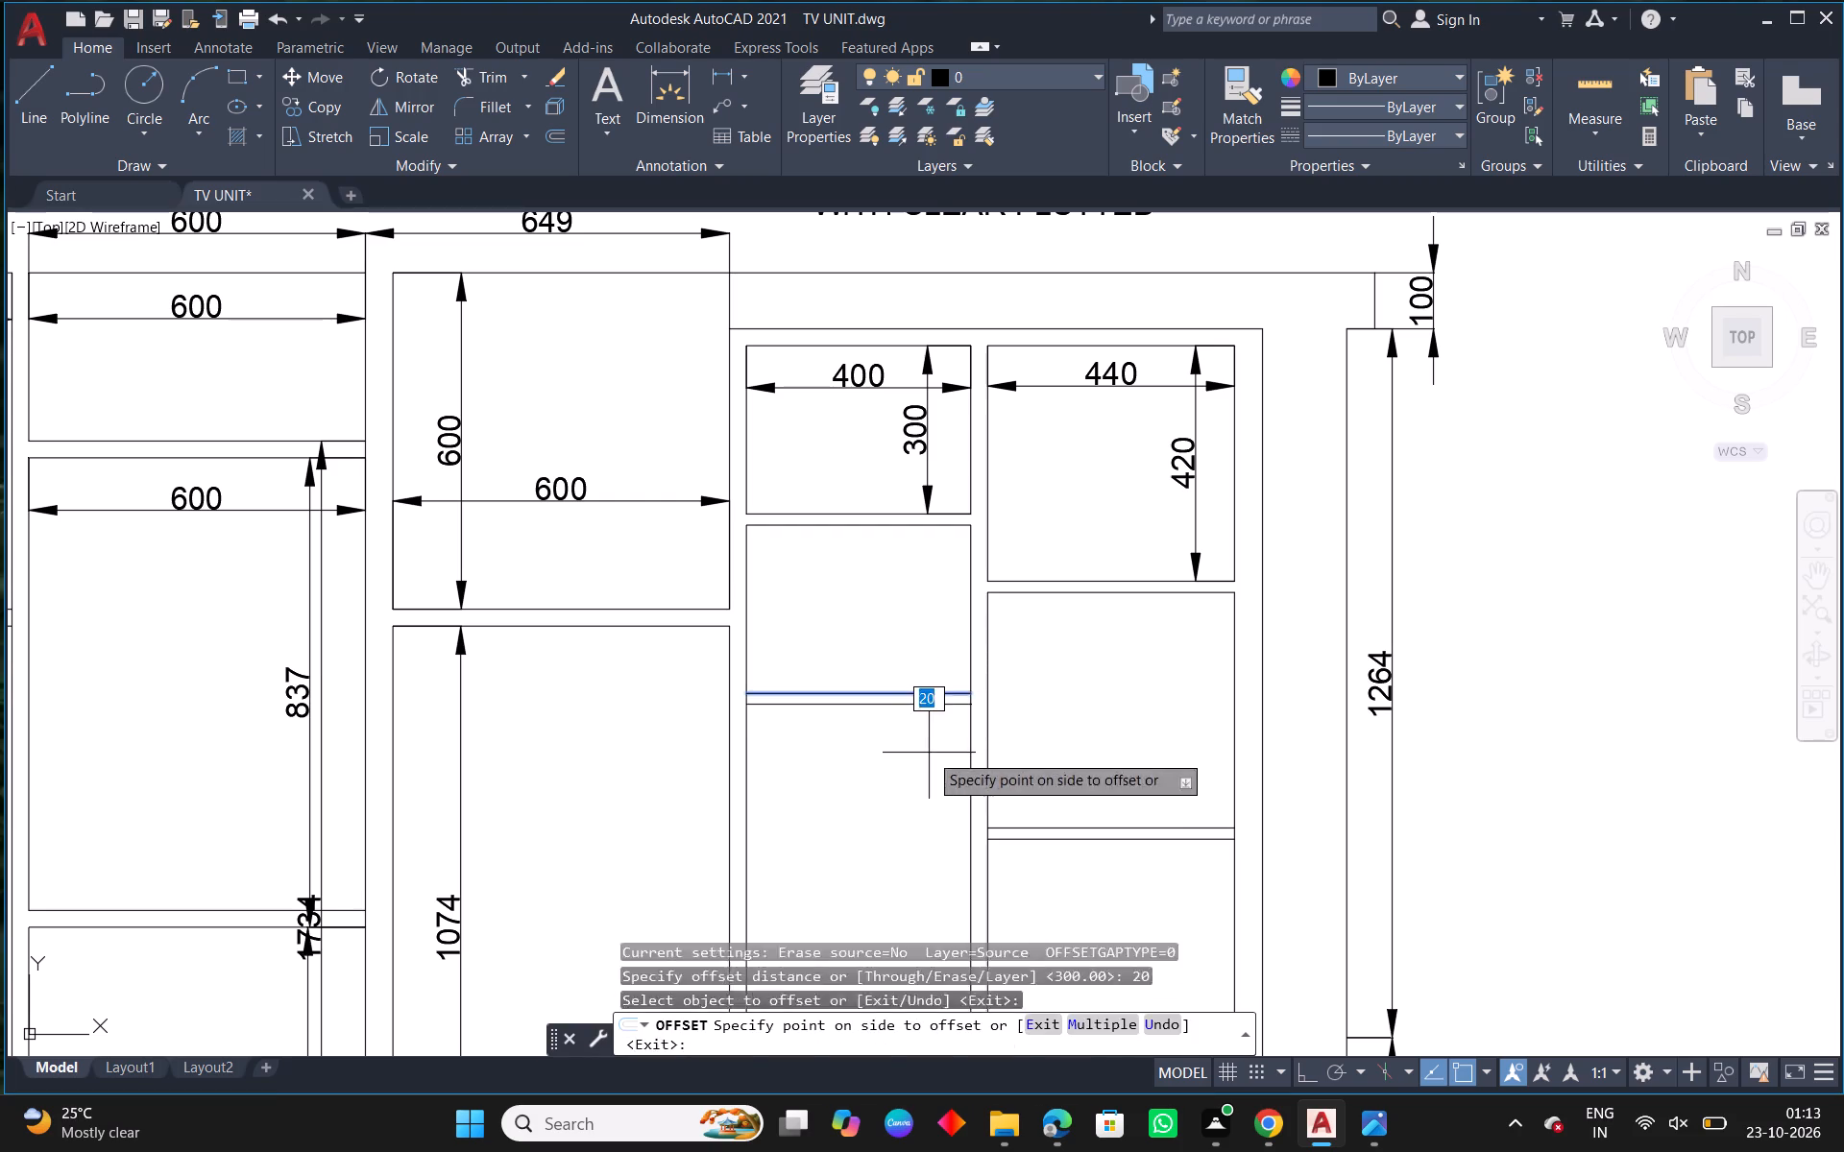
click(929, 753)
key(Escape)
Offset the lower line of the left column's second shelf 300 mm downward for the third shelf's upper line.
text(O 300)
key(space)
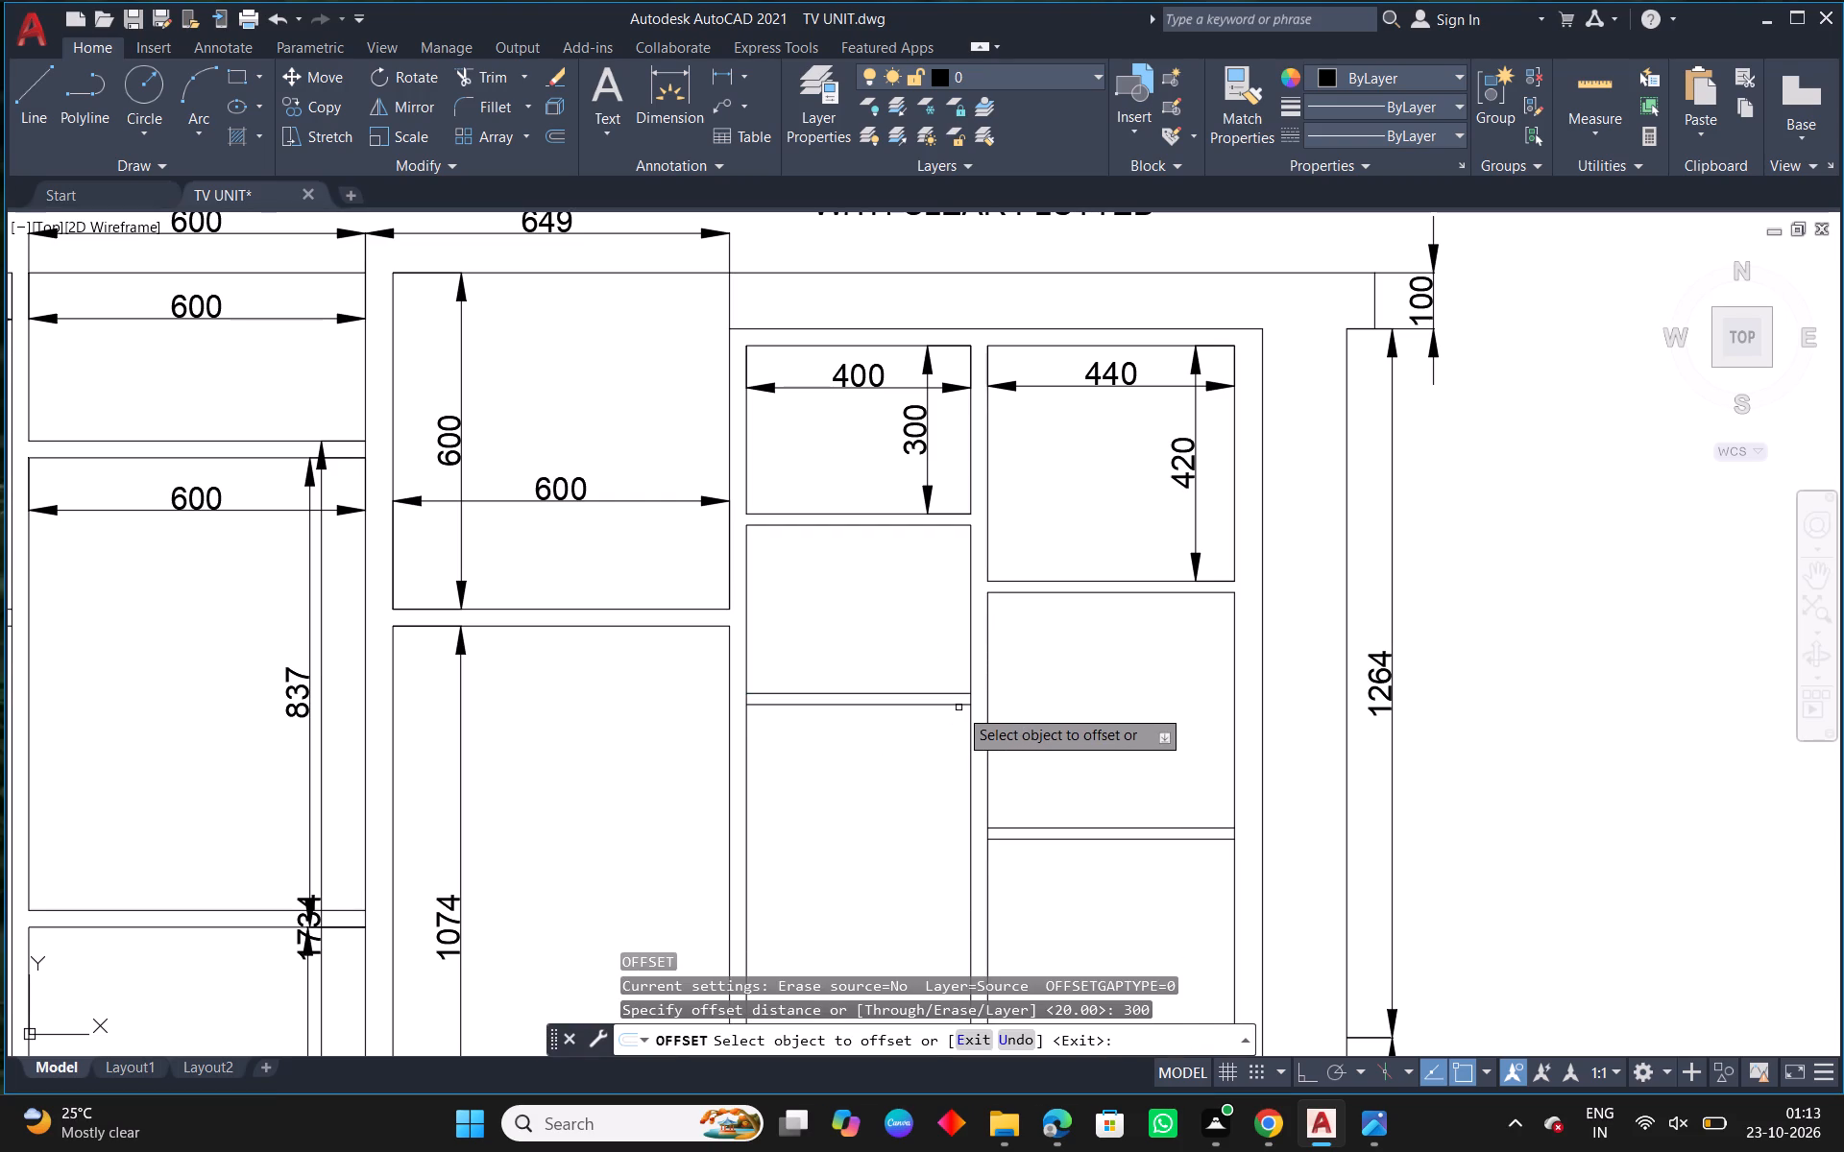
click(964, 706)
click(952, 792)
key(Escape)
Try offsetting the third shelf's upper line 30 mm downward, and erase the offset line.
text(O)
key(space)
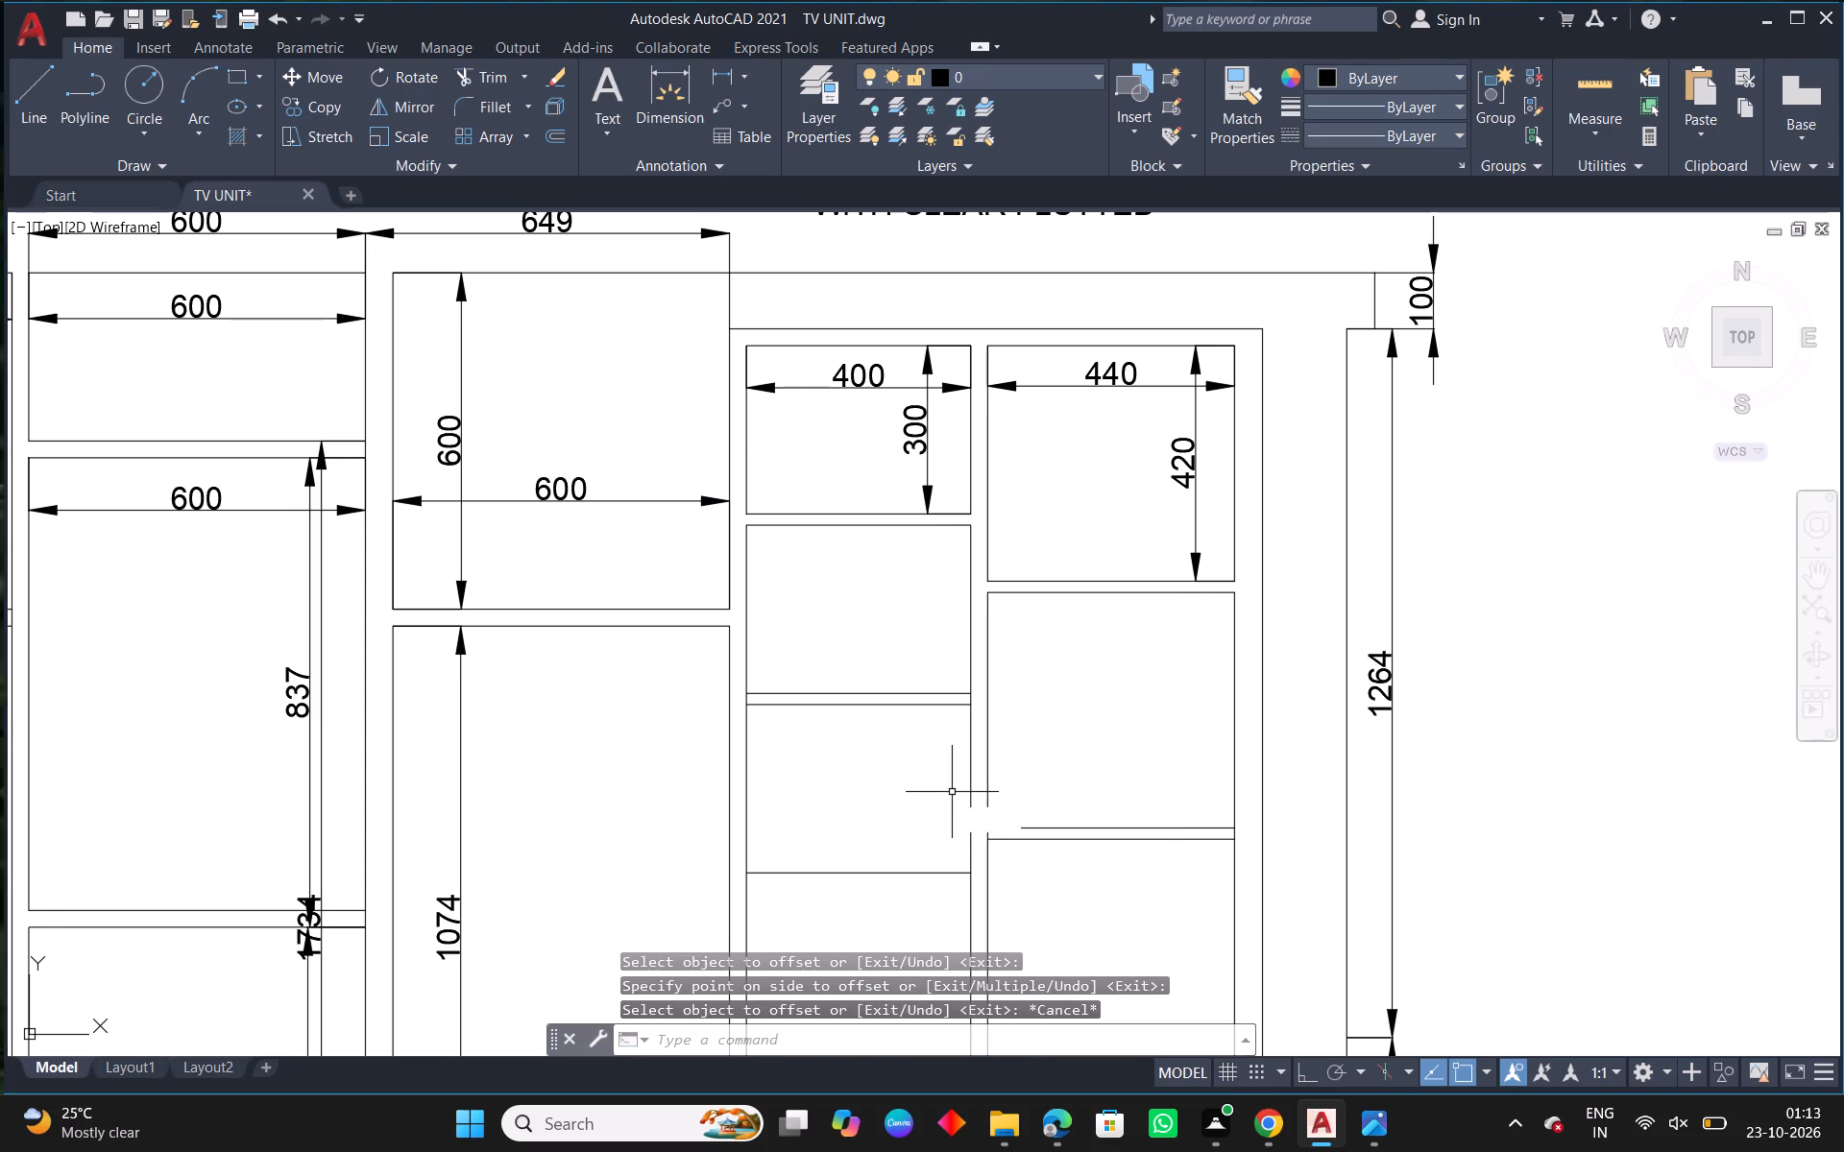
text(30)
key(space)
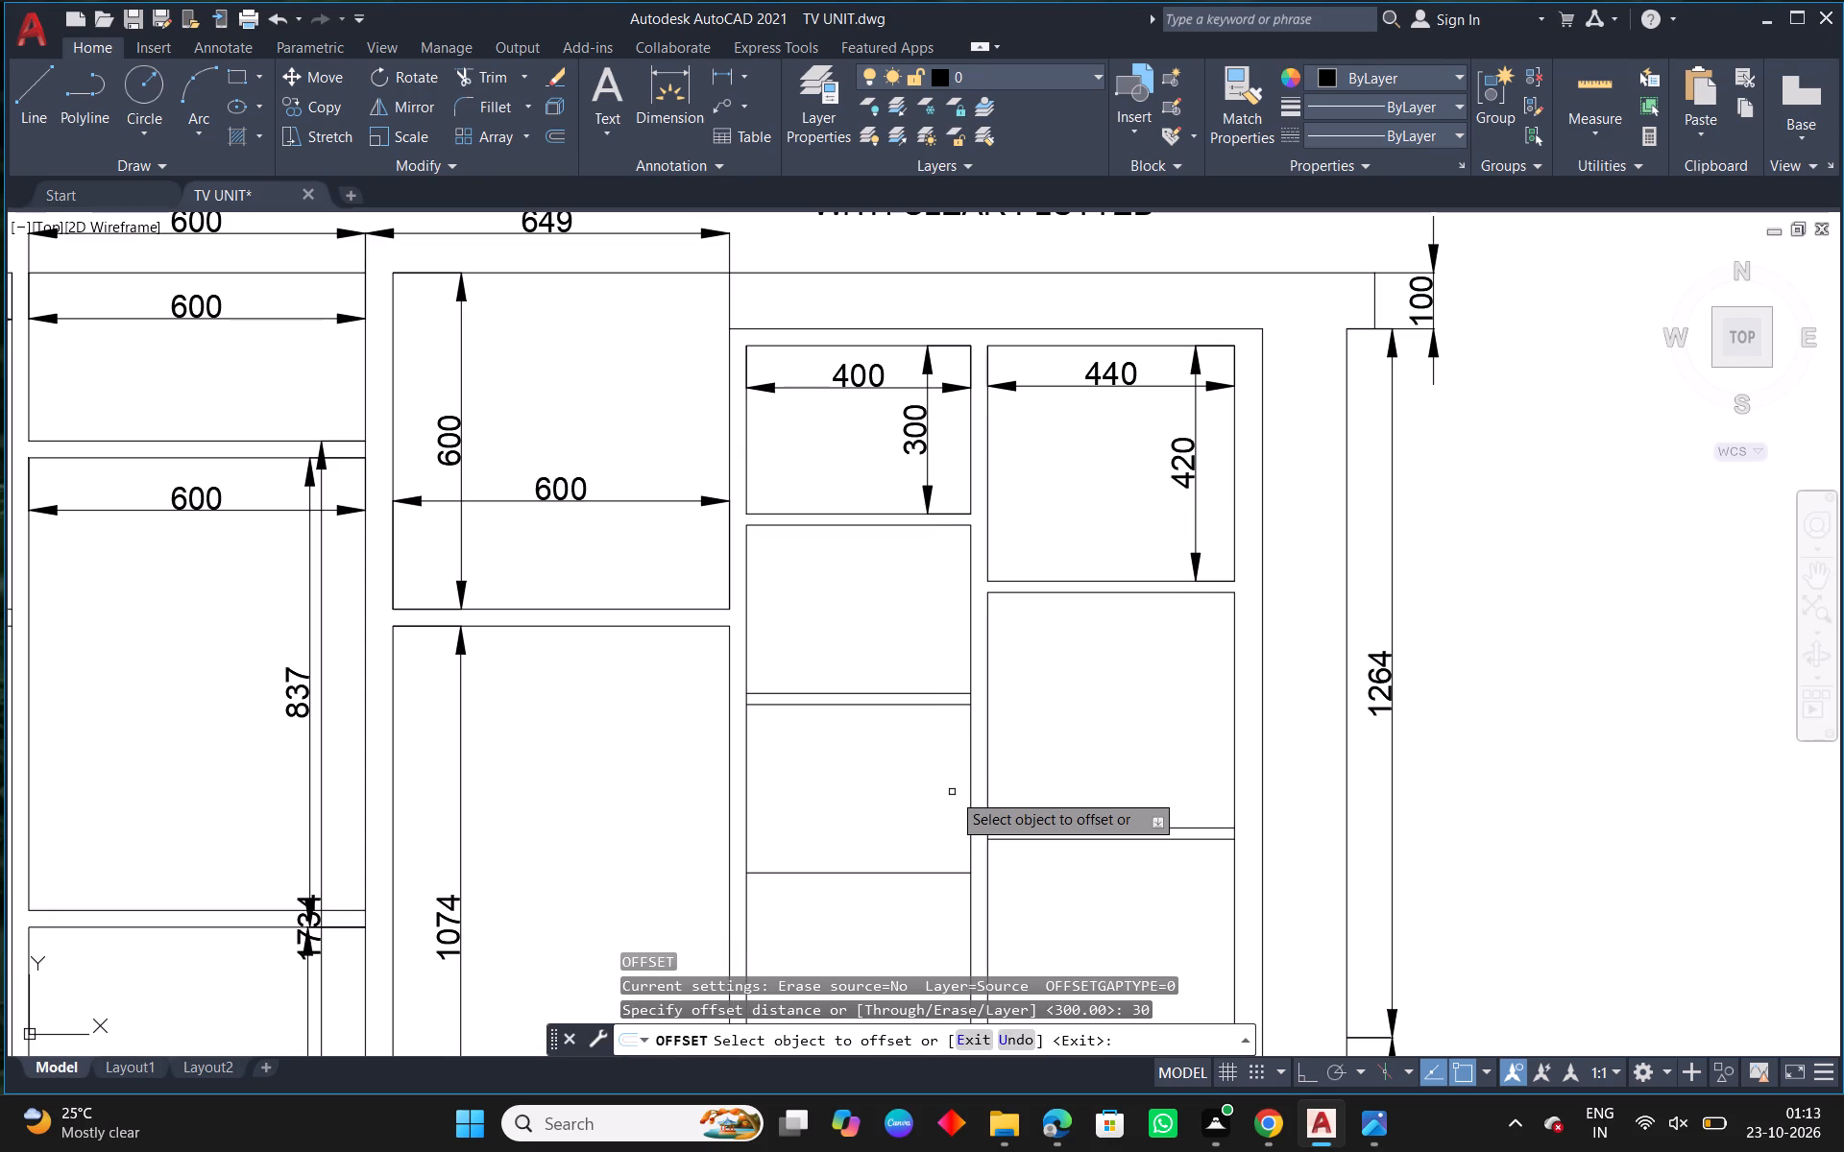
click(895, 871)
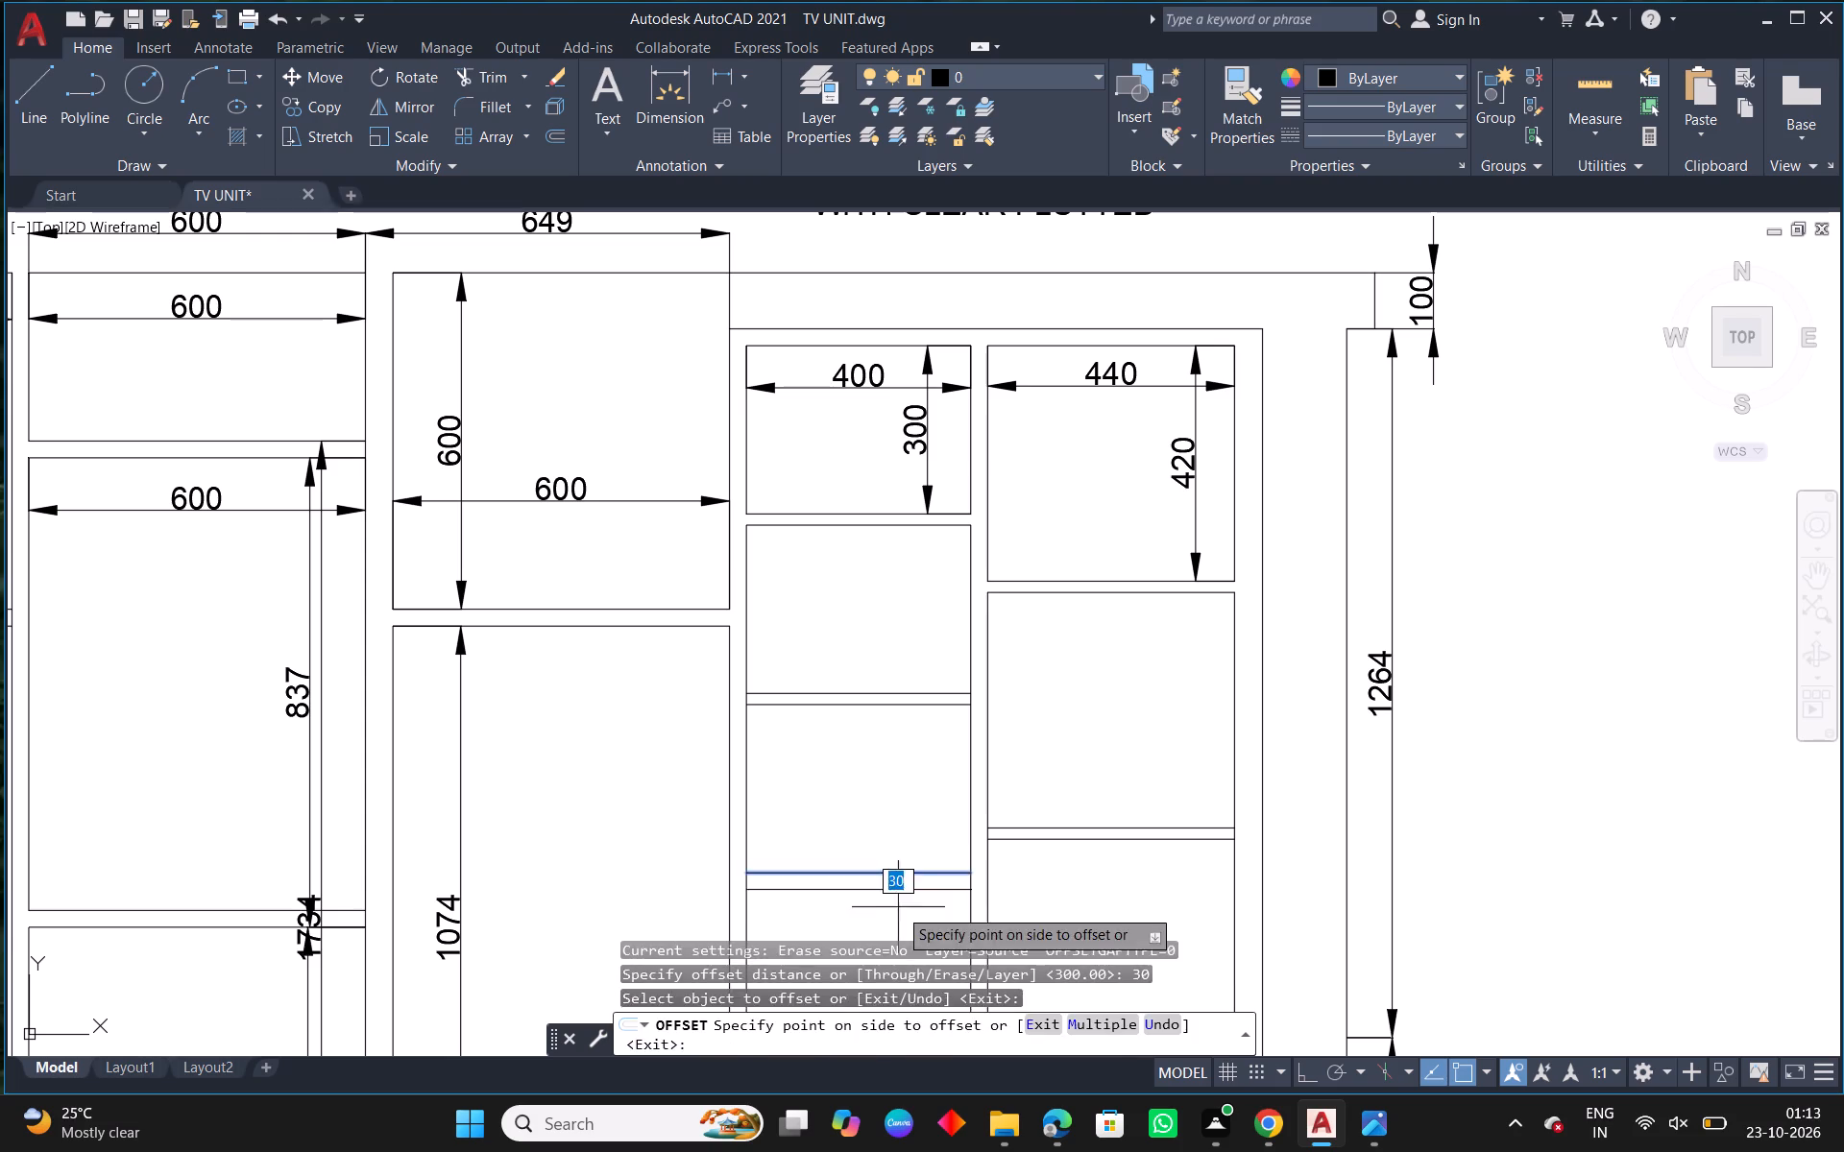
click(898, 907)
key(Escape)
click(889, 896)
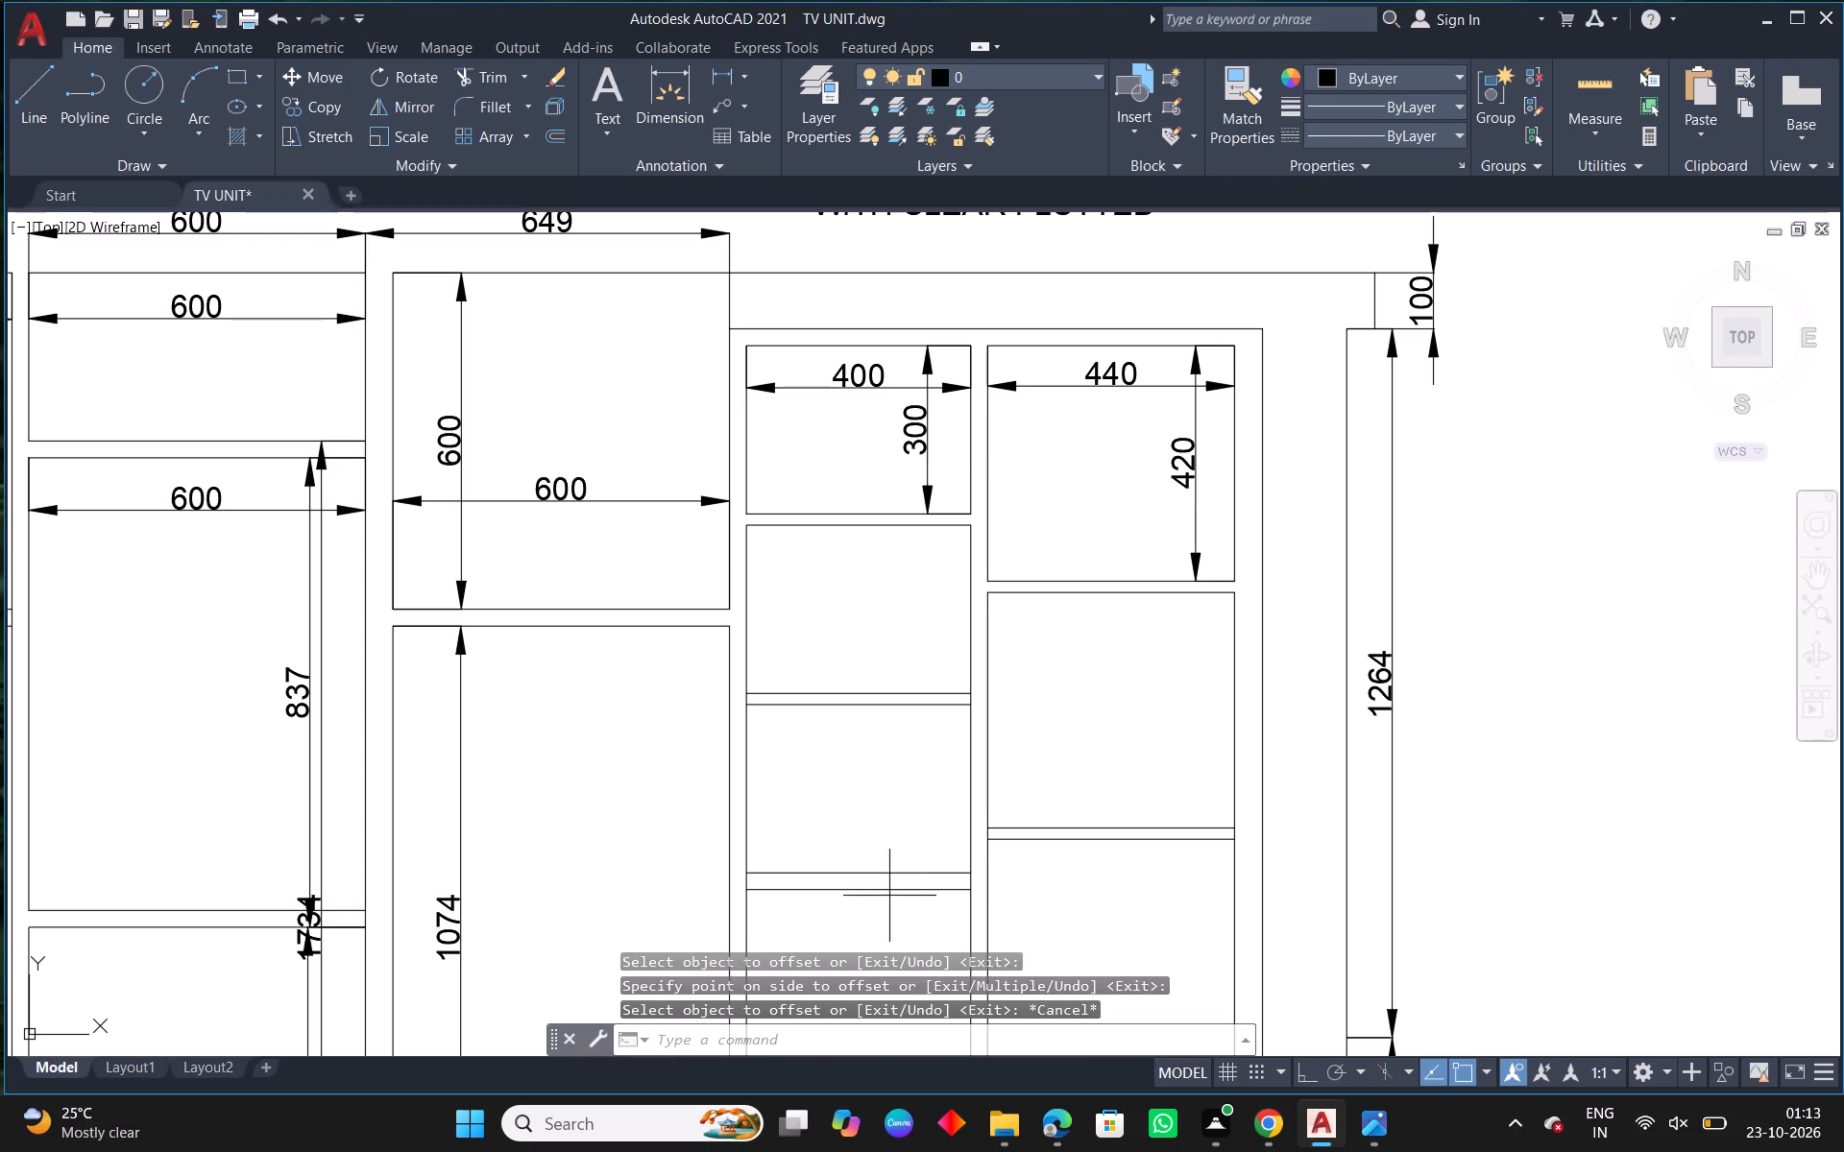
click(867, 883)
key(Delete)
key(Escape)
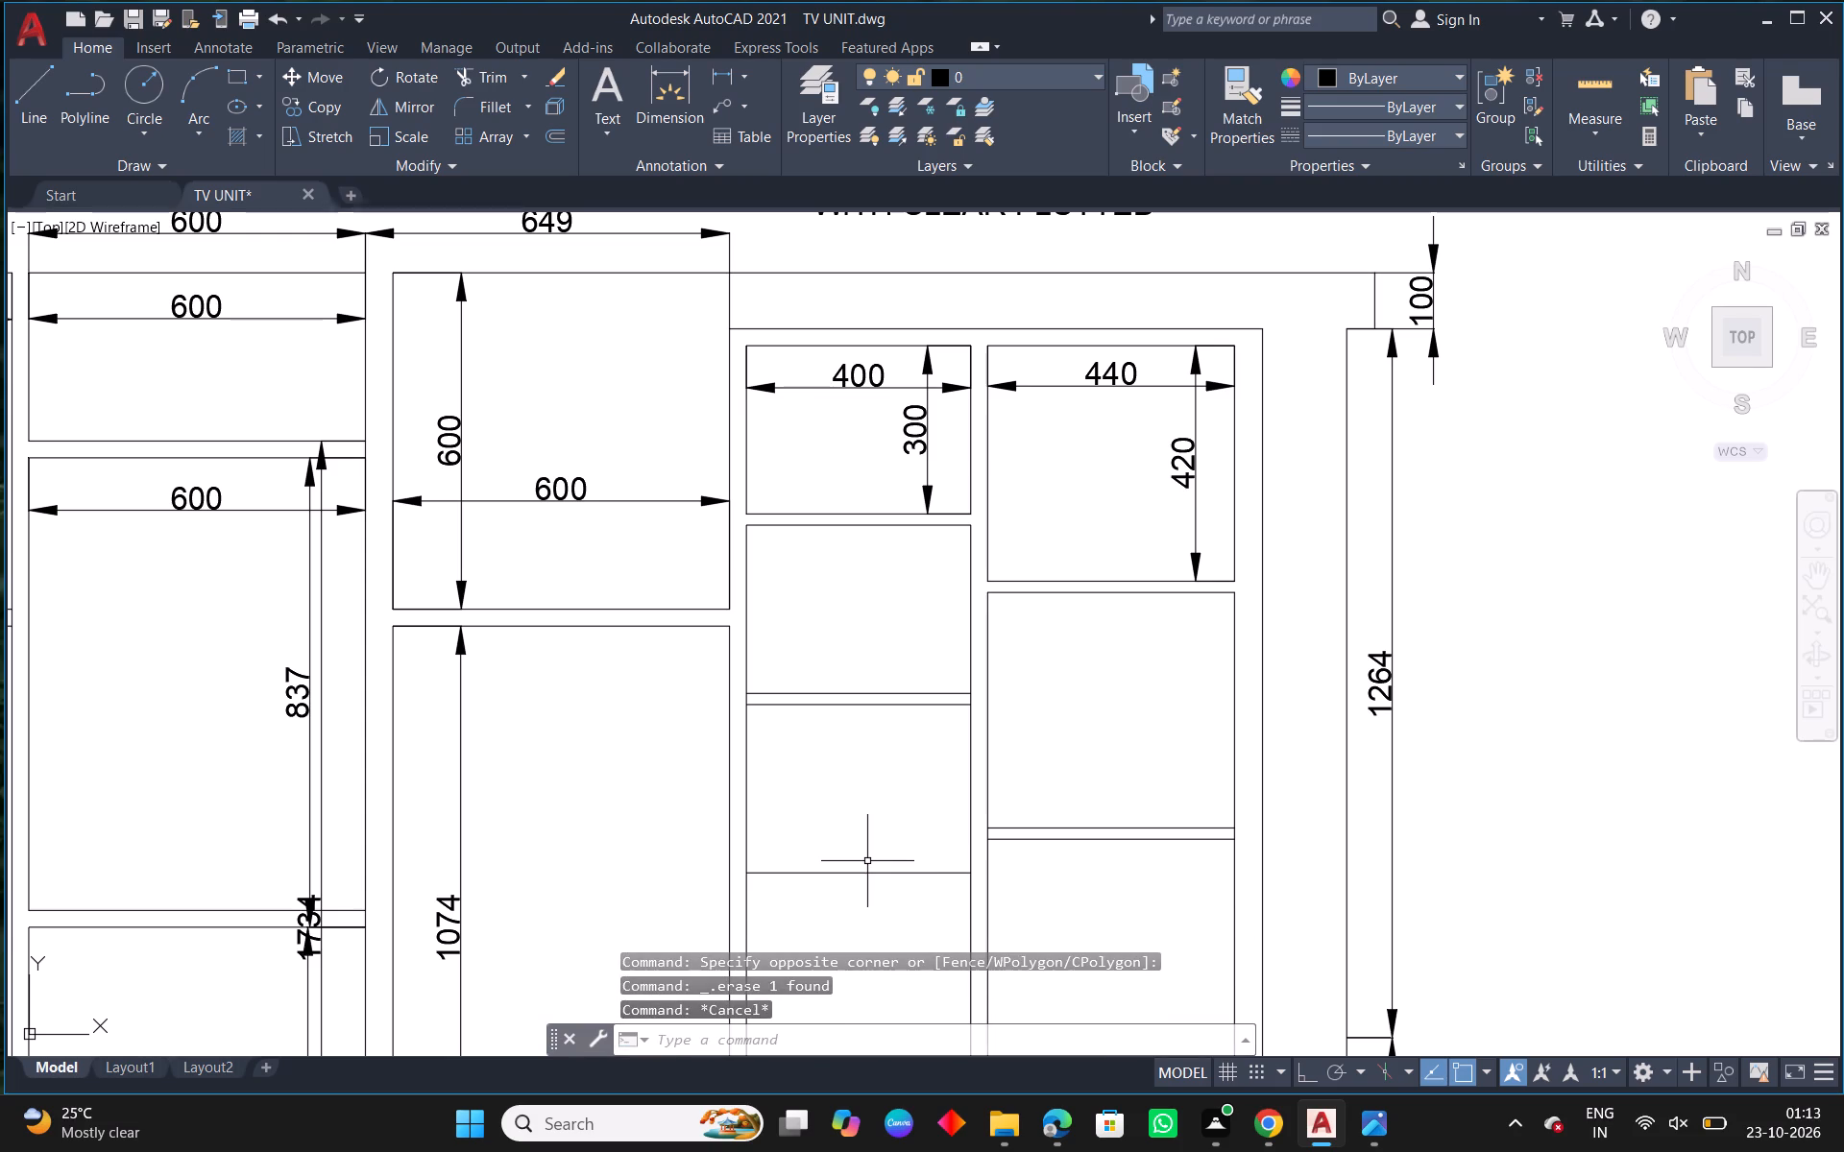
Complete the left column's third shelf by offsetting its upper line 20 mm downward.
text(O 20)
key(space)
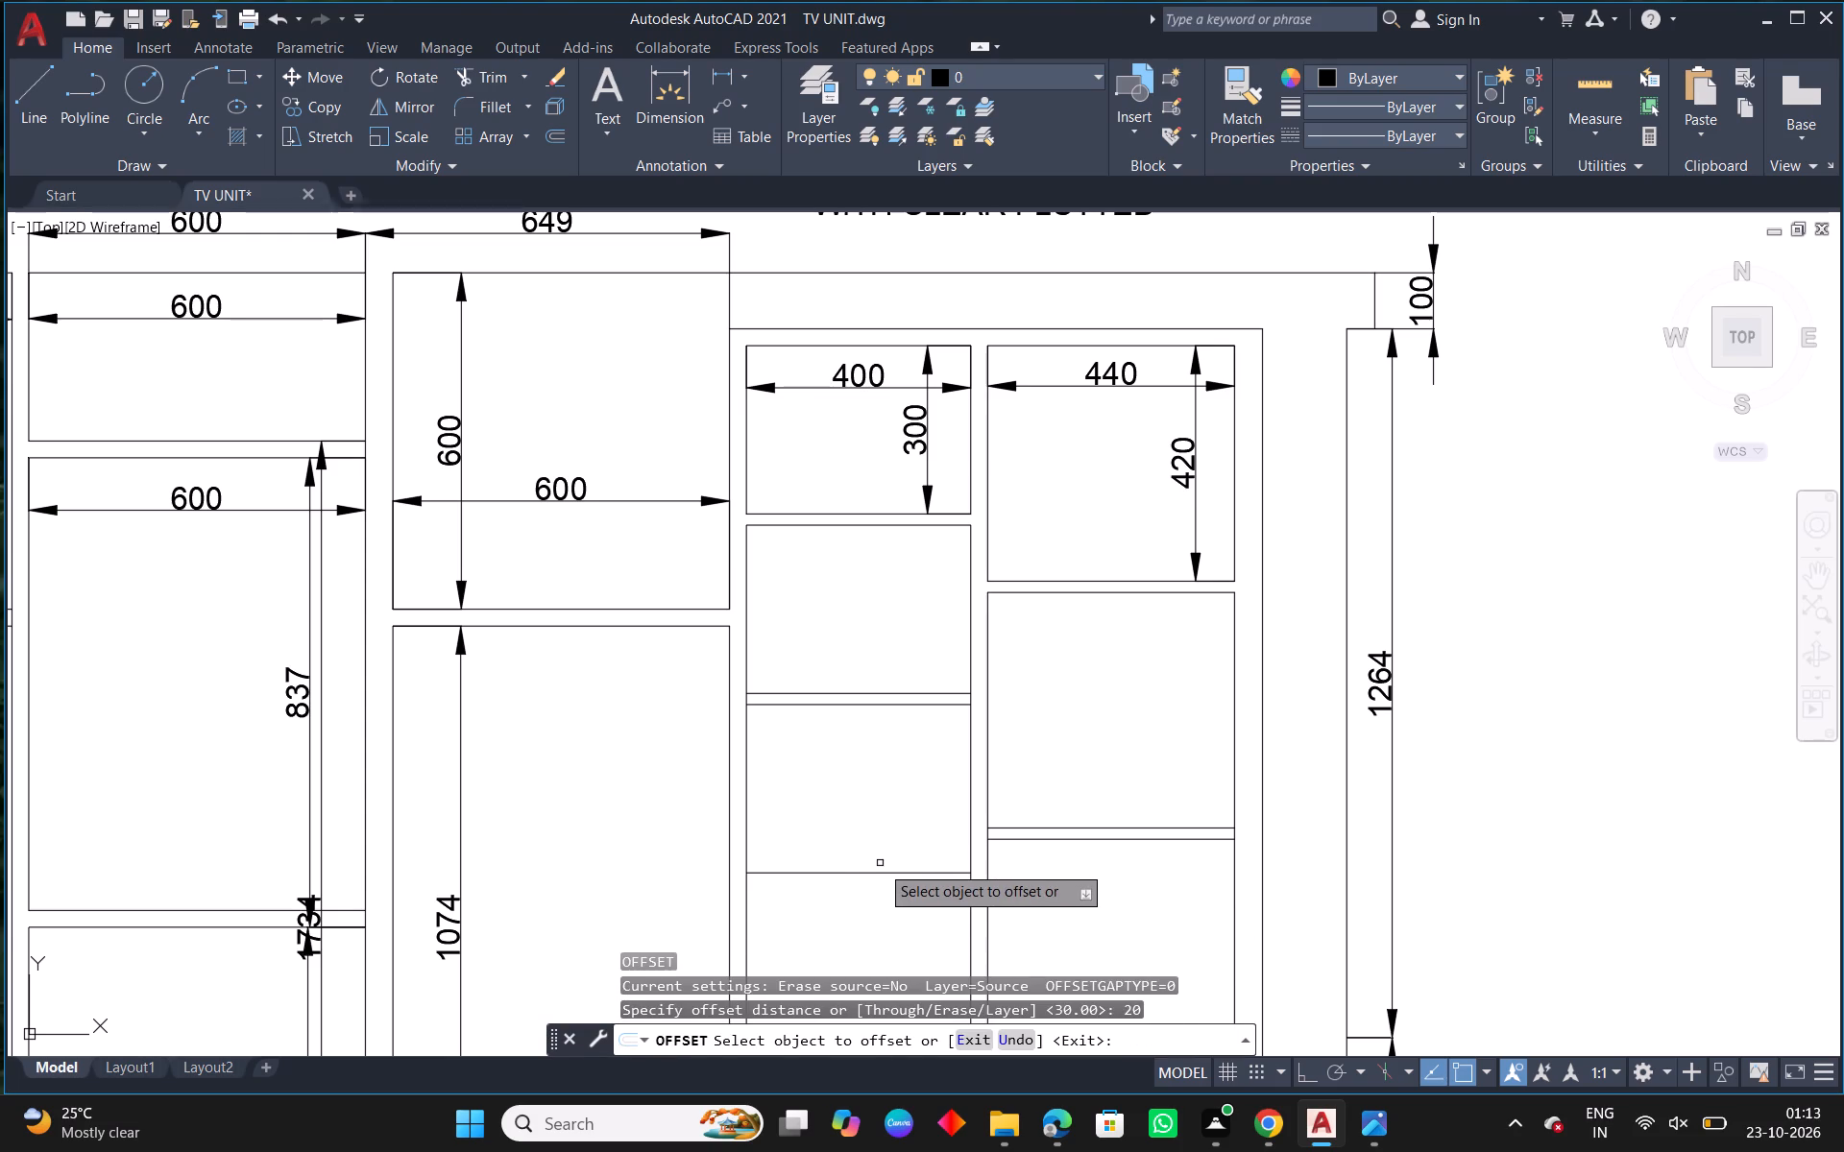
click(882, 870)
click(876, 905)
key(Escape)
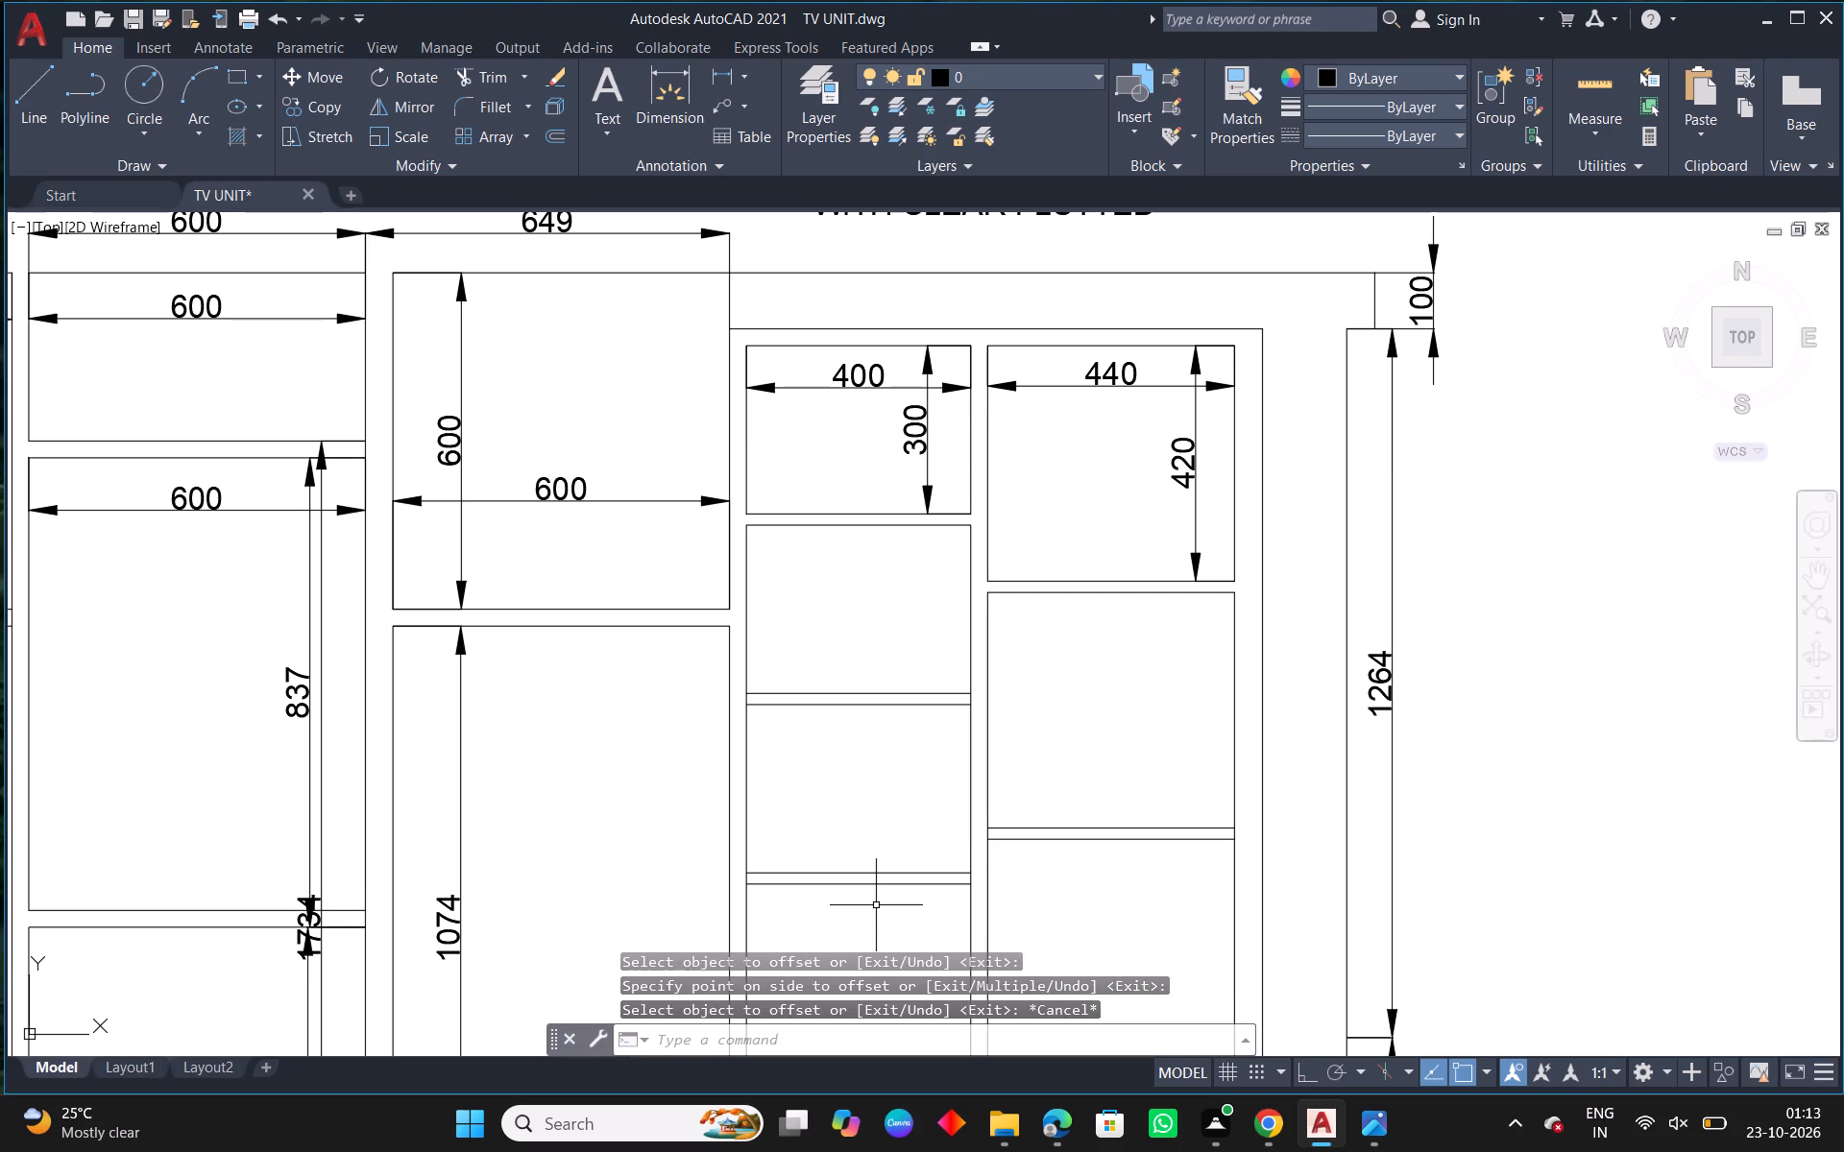
Copy the left column's second and third shelves together four times down towards the skirting, each copy 320 mm below the previous one.
middle_drag(957, 906, 935, 765)
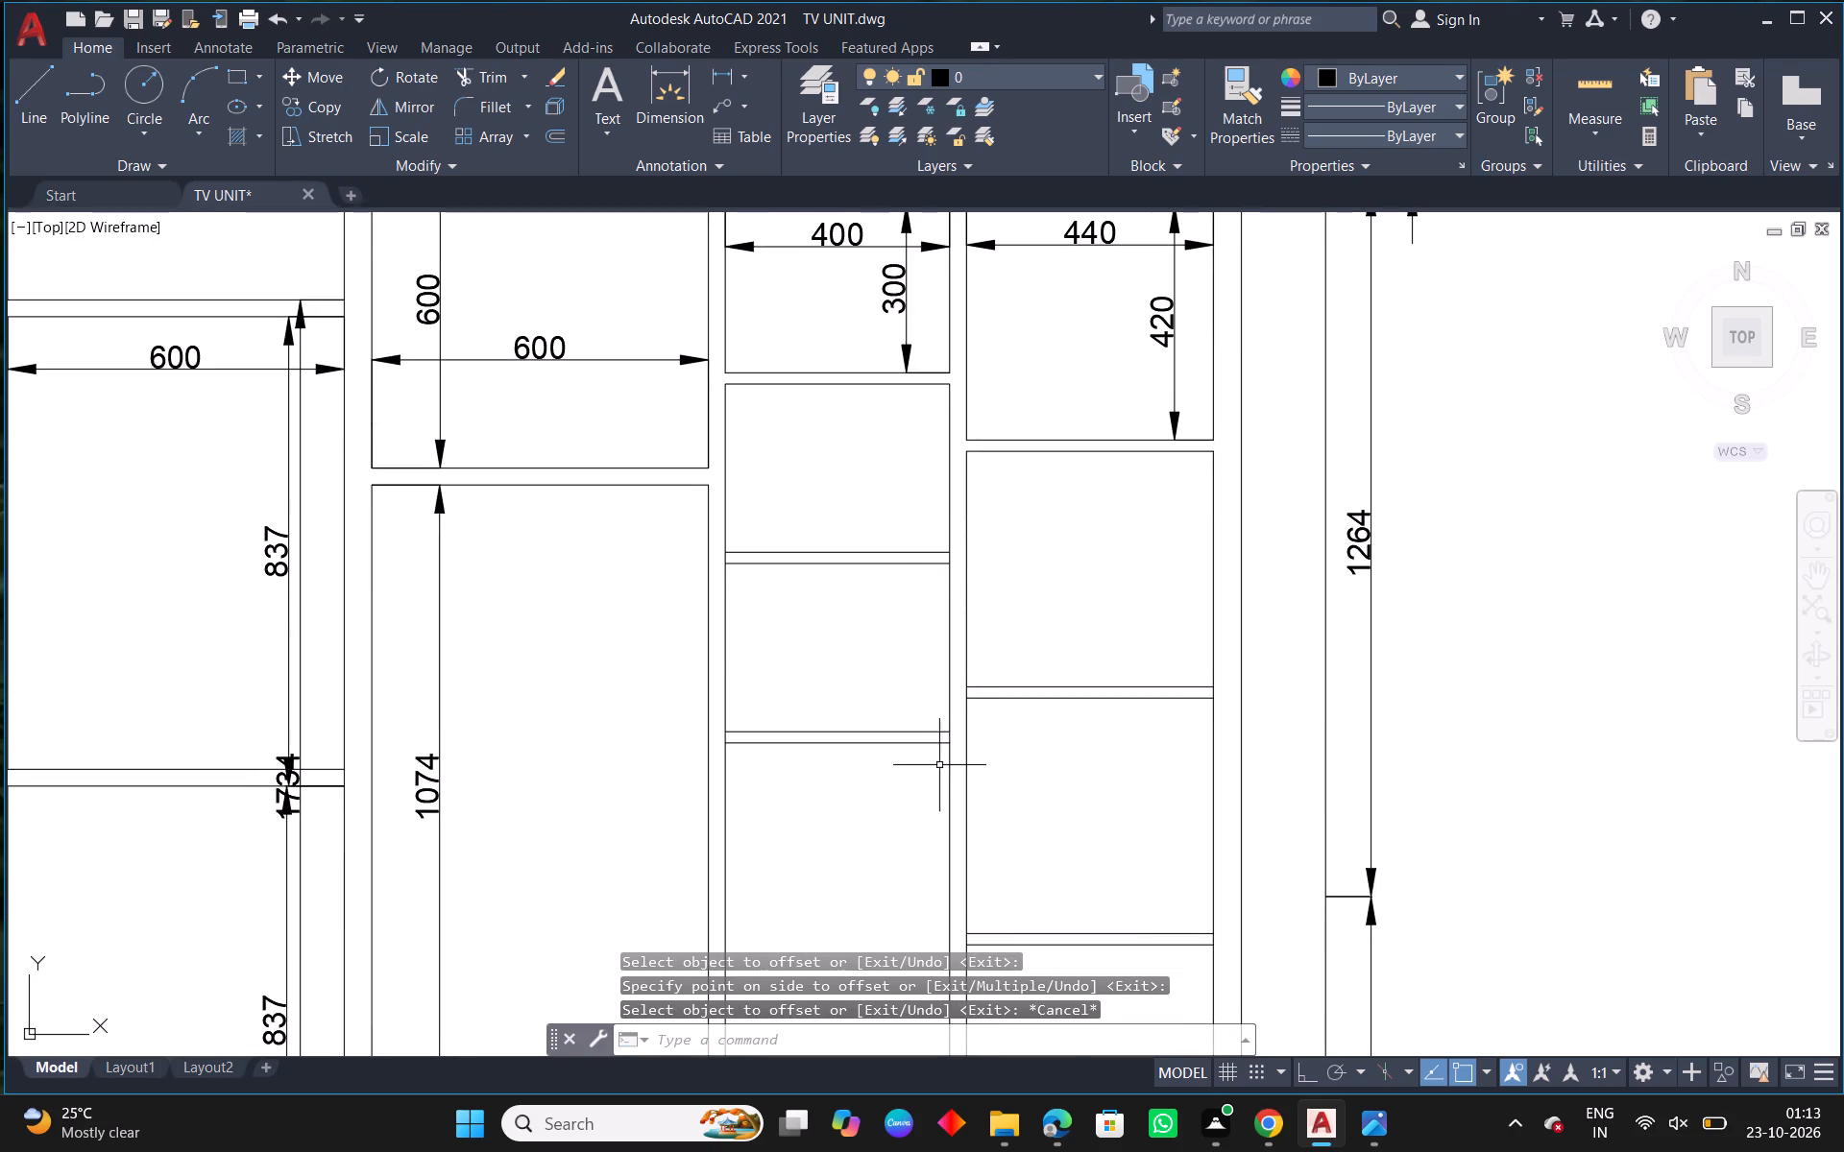
key(Escape)
scroll(912, 757, down, 2)
middle_drag(995, 841, 906, 691)
scroll(906, 691, down, 1)
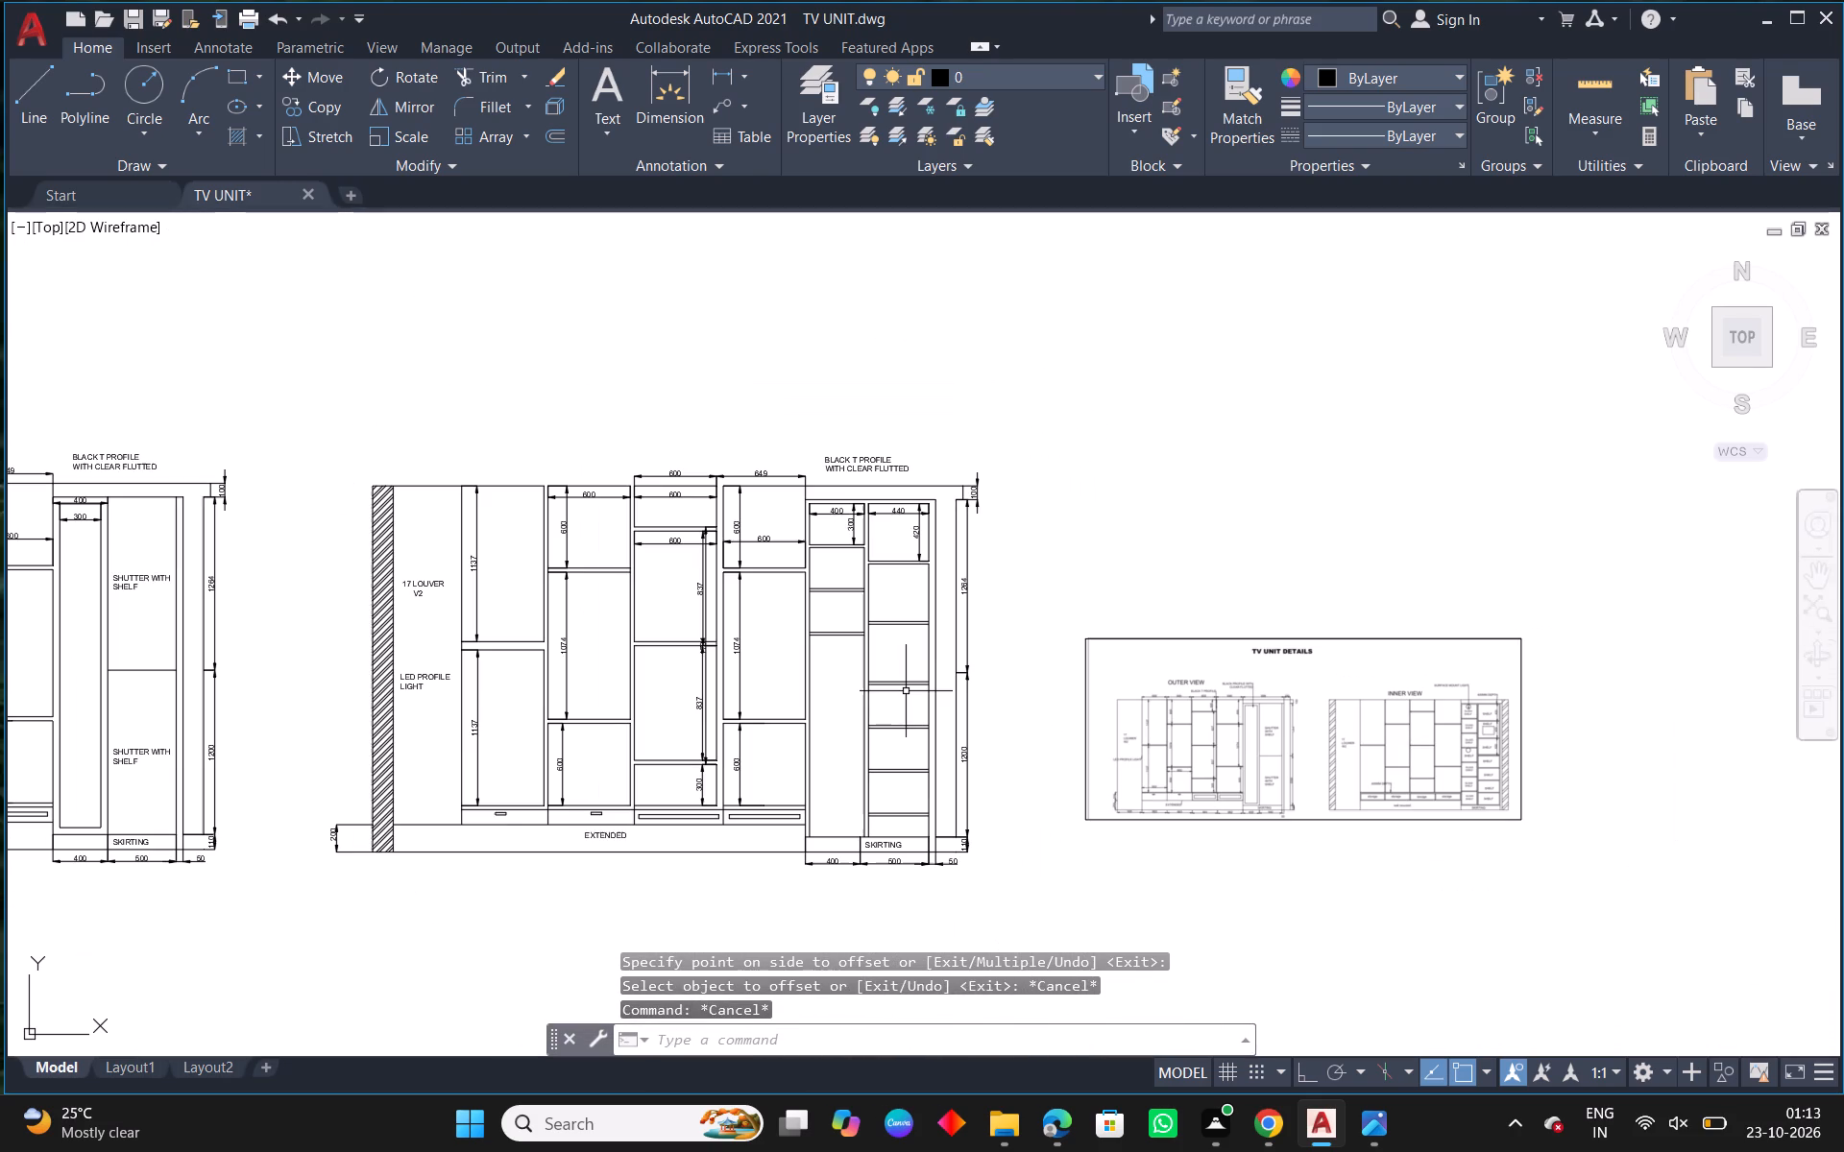
scroll(849, 578, up, 2)
drag(838, 574, 830, 643)
click(810, 761)
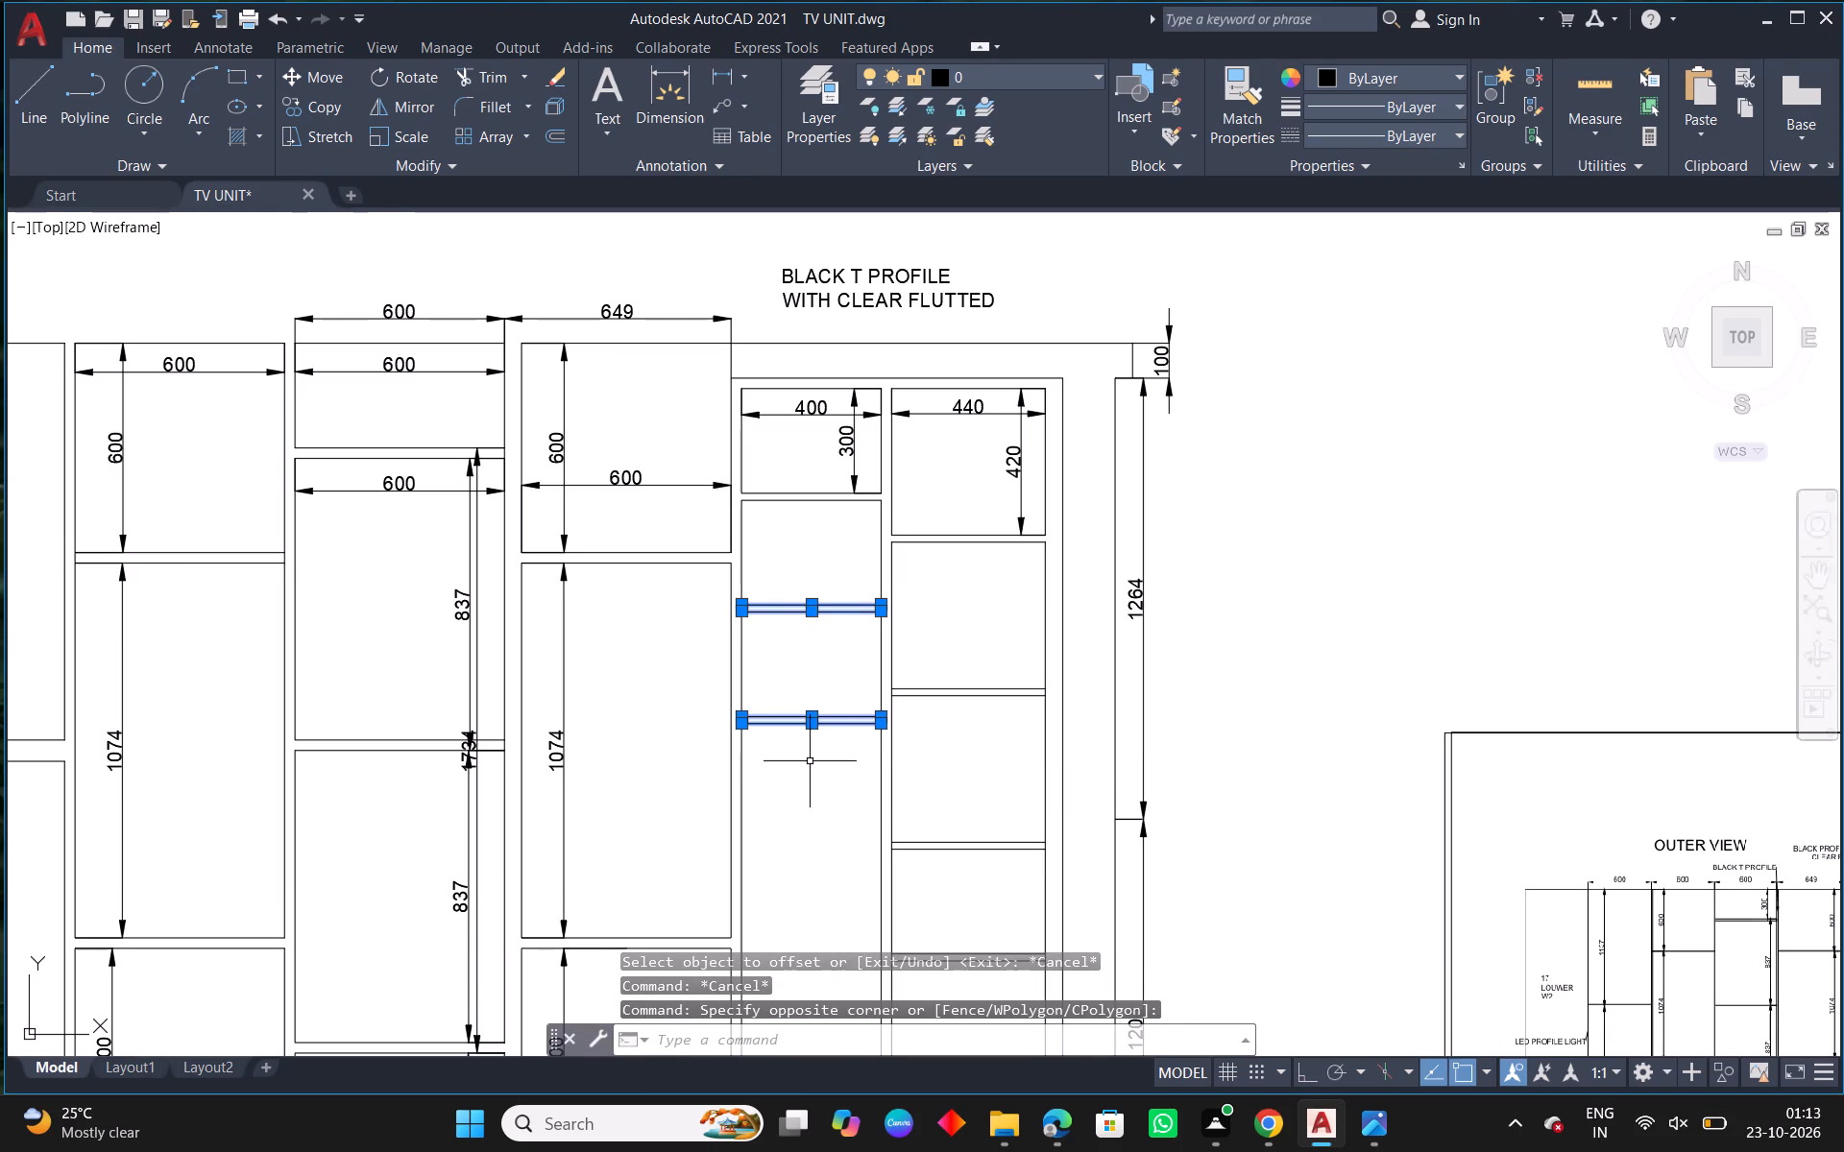
text(CO)
key(space)
scroll(873, 620, up, 1)
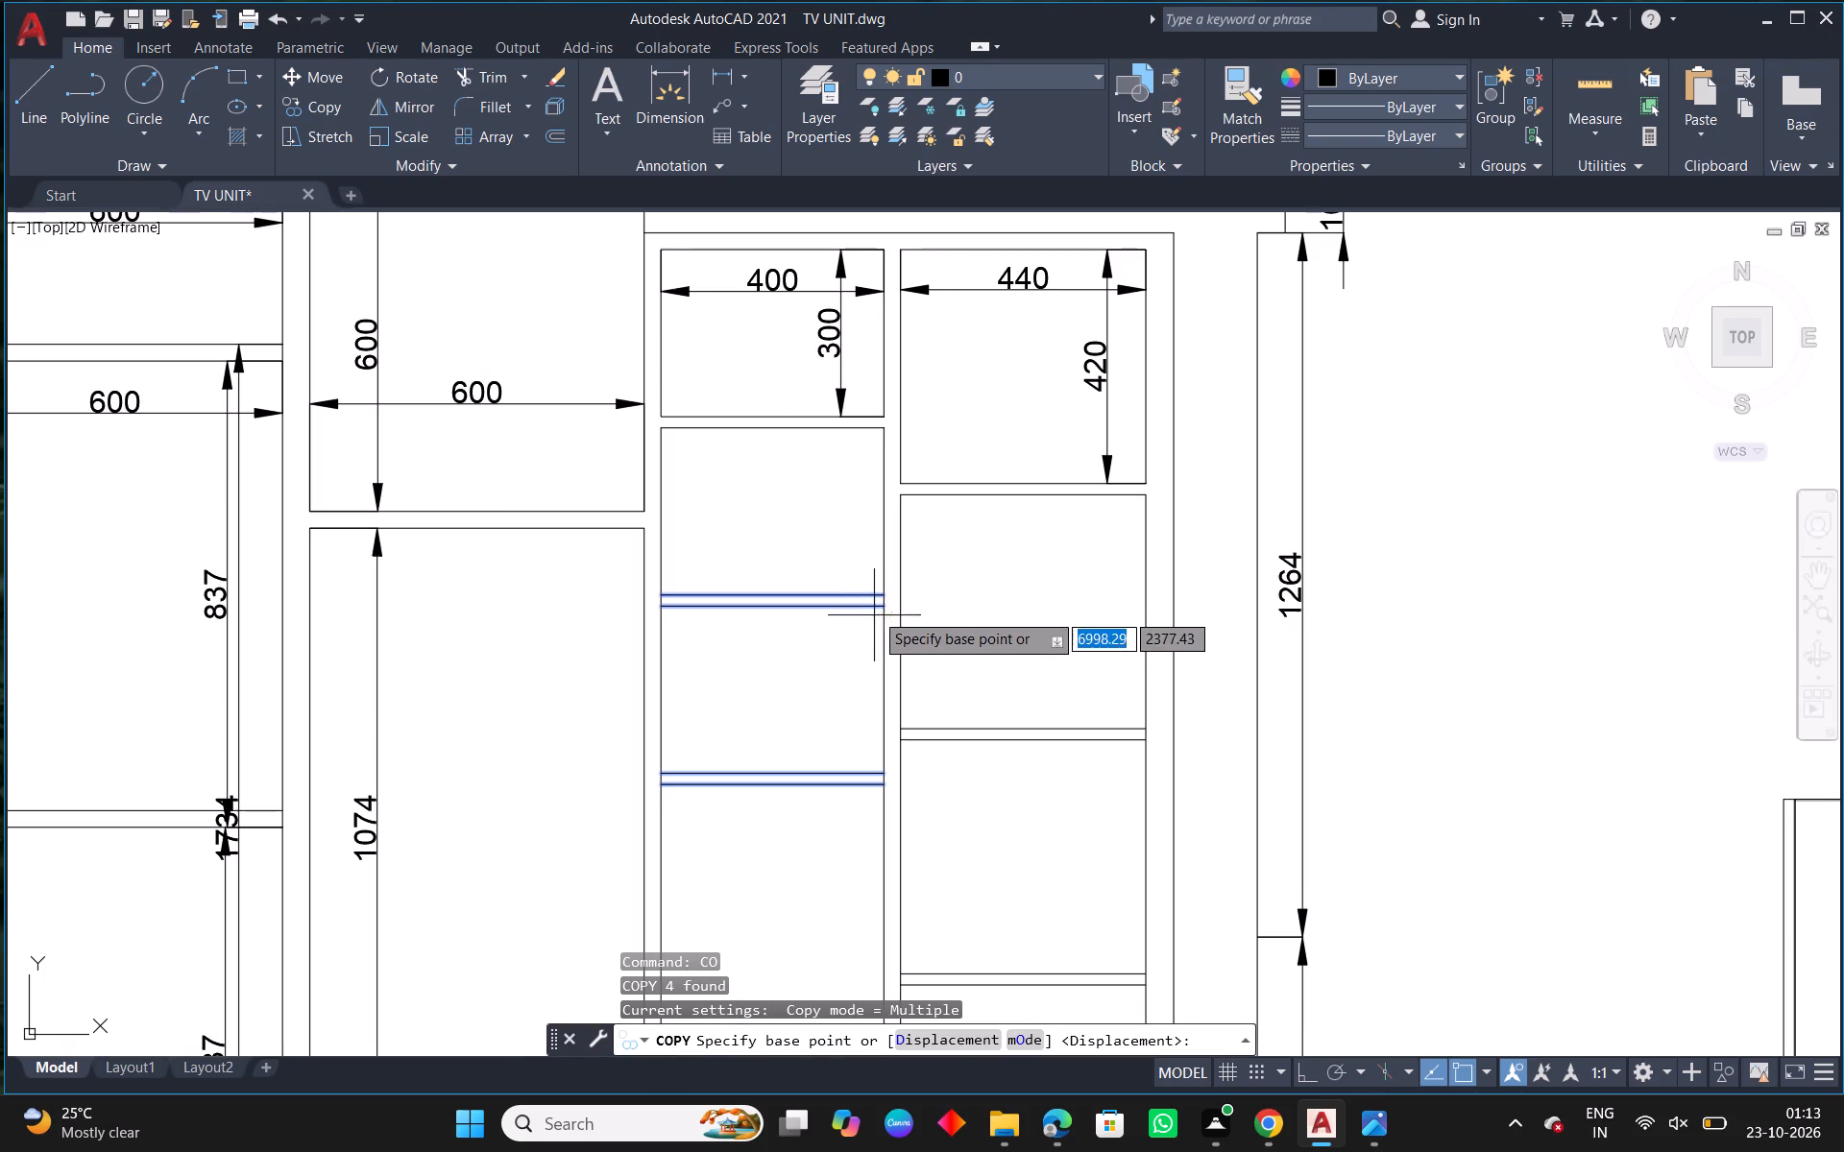
click(875, 596)
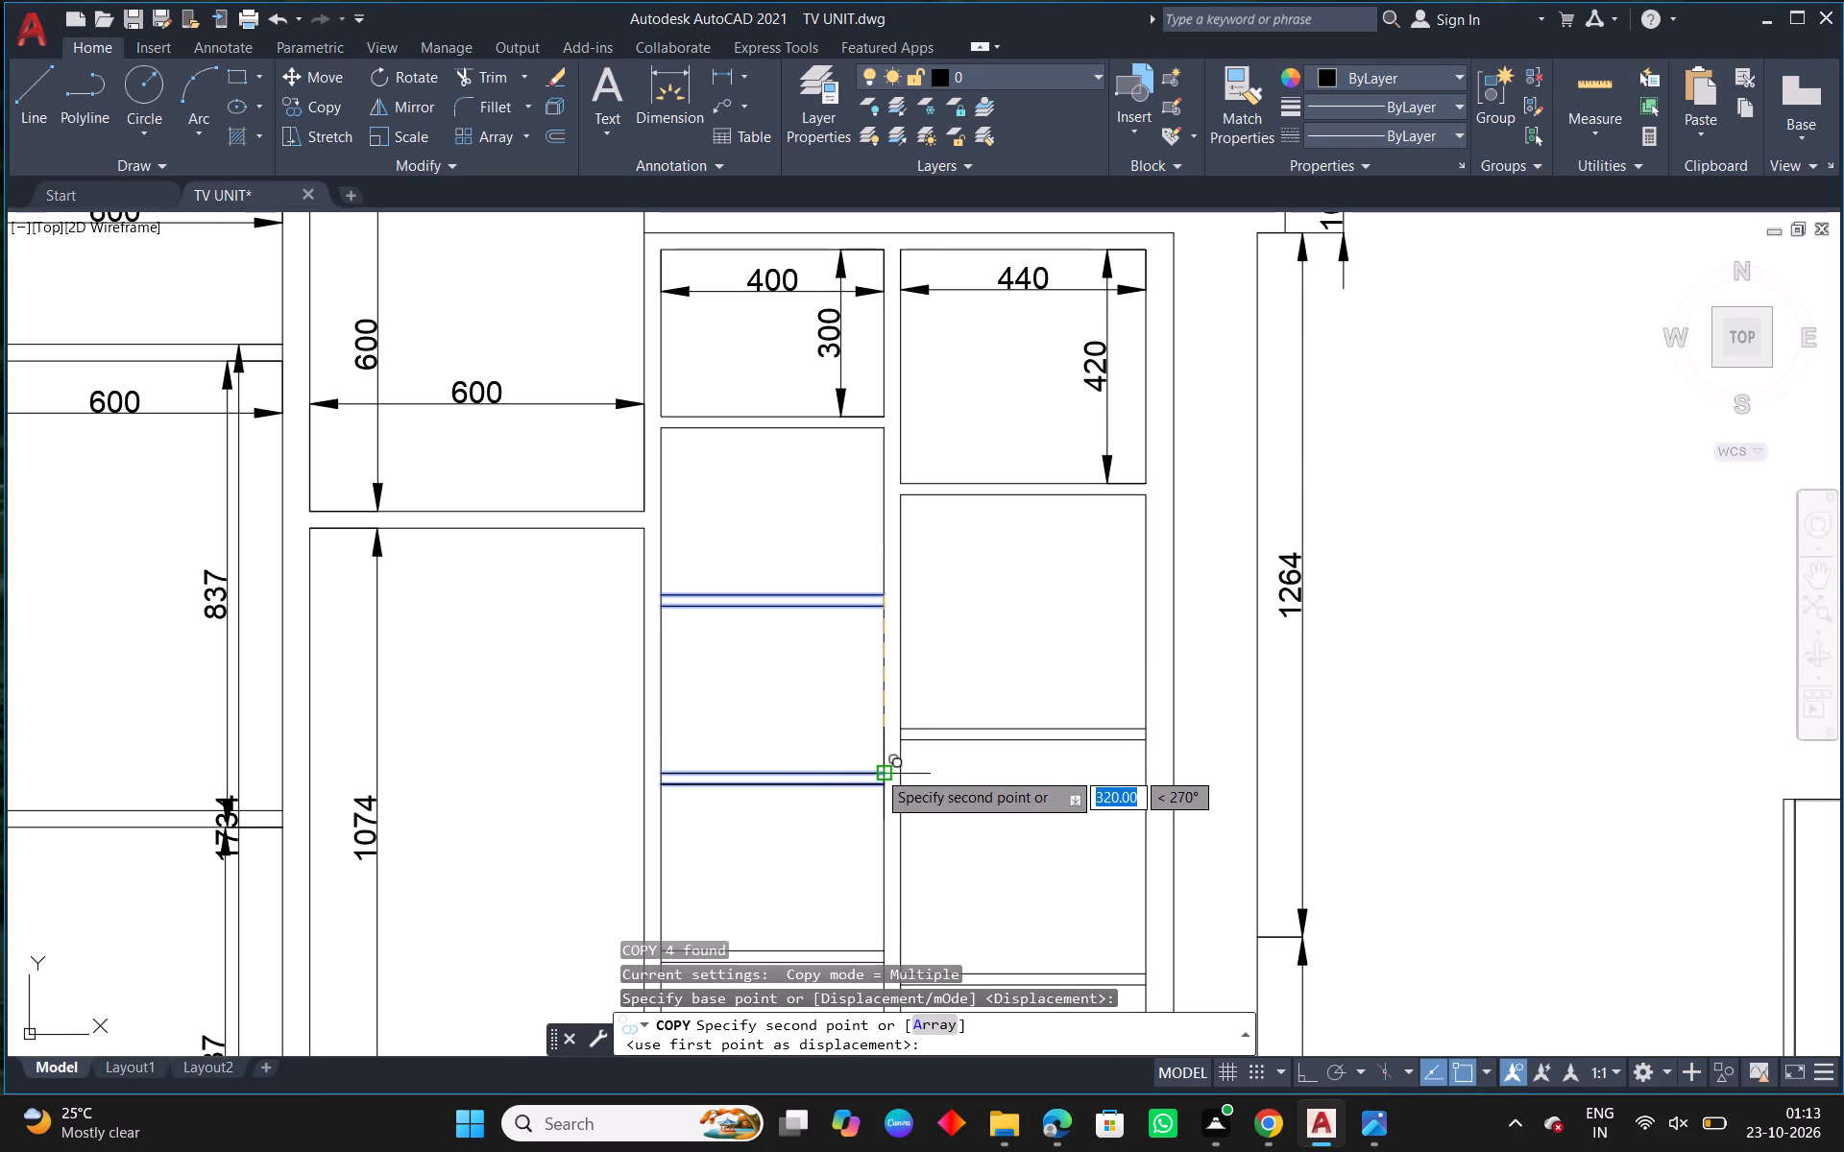
click(877, 770)
middle_drag(872, 880, 871, 514)
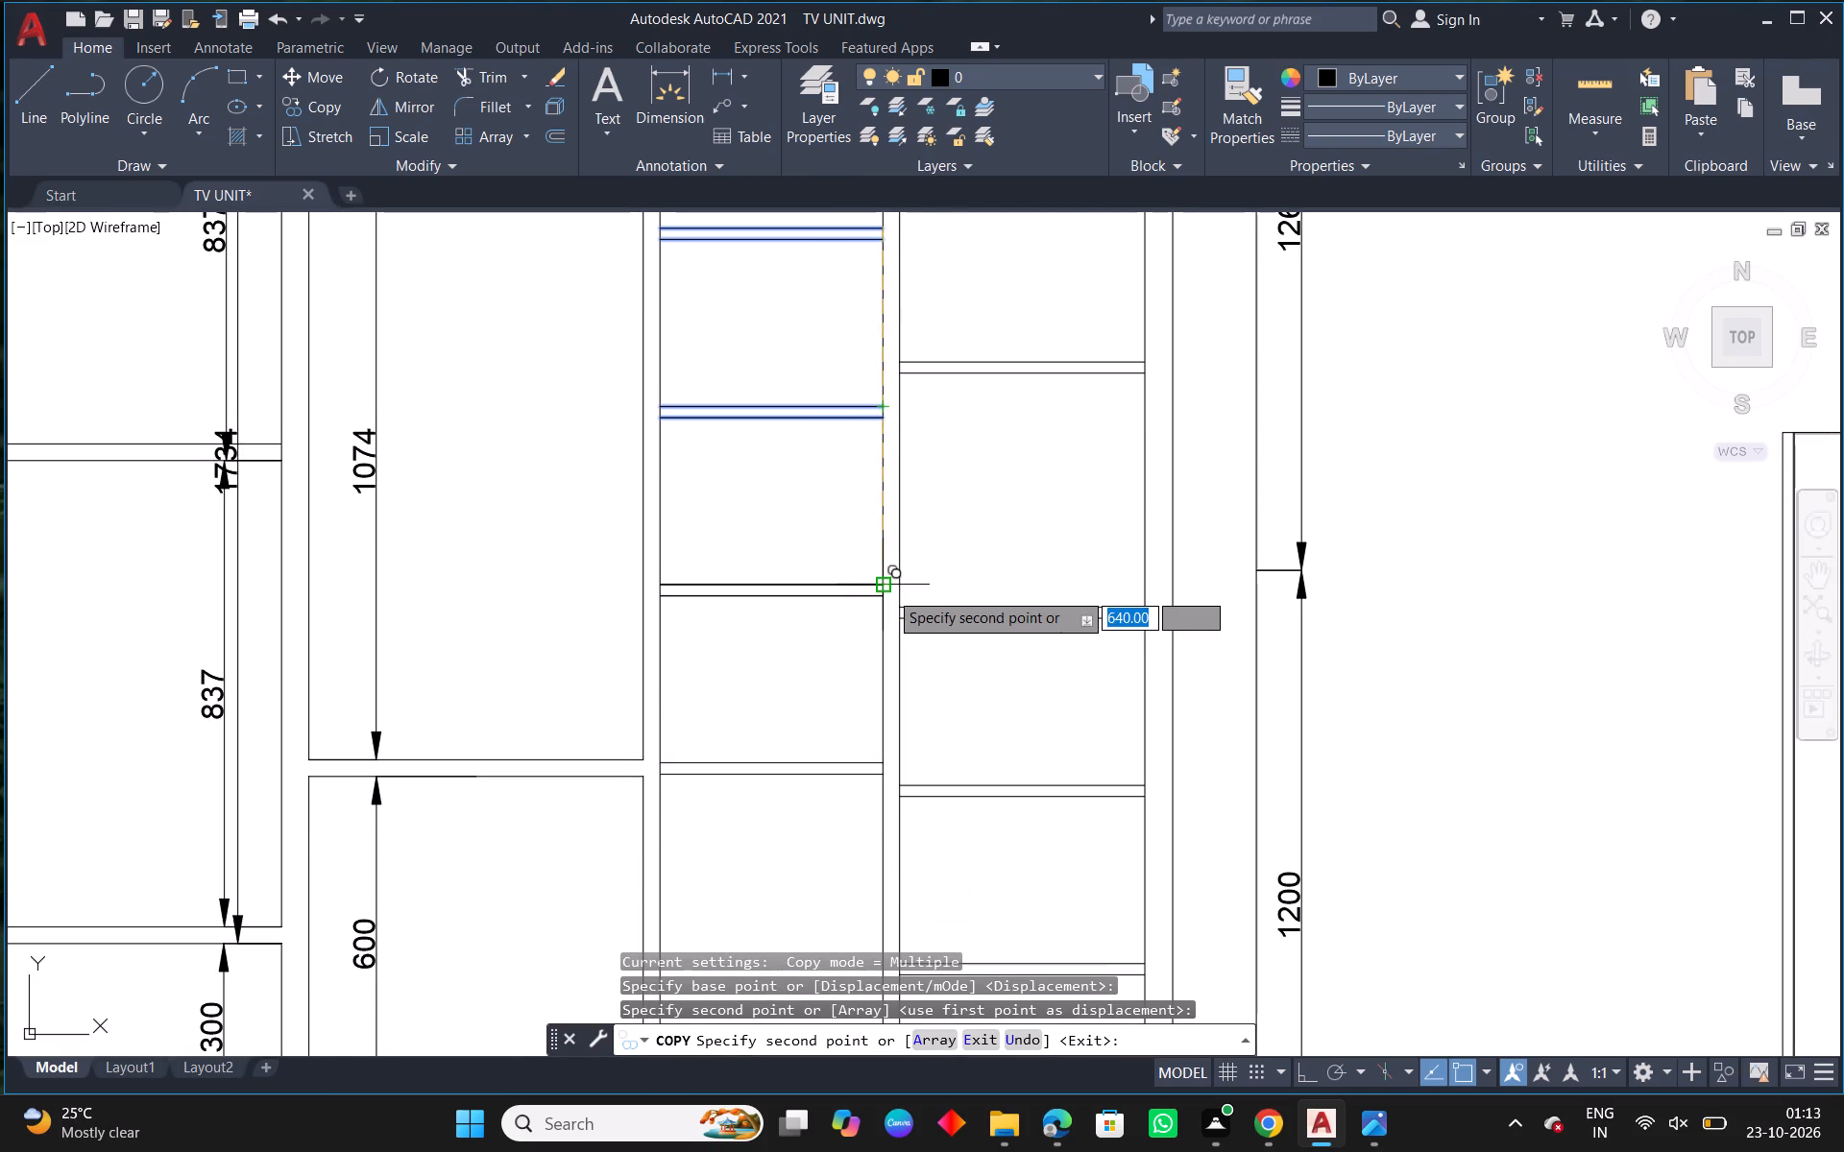
click(888, 590)
middle_drag(886, 828, 885, 718)
scroll(876, 672, up, 2)
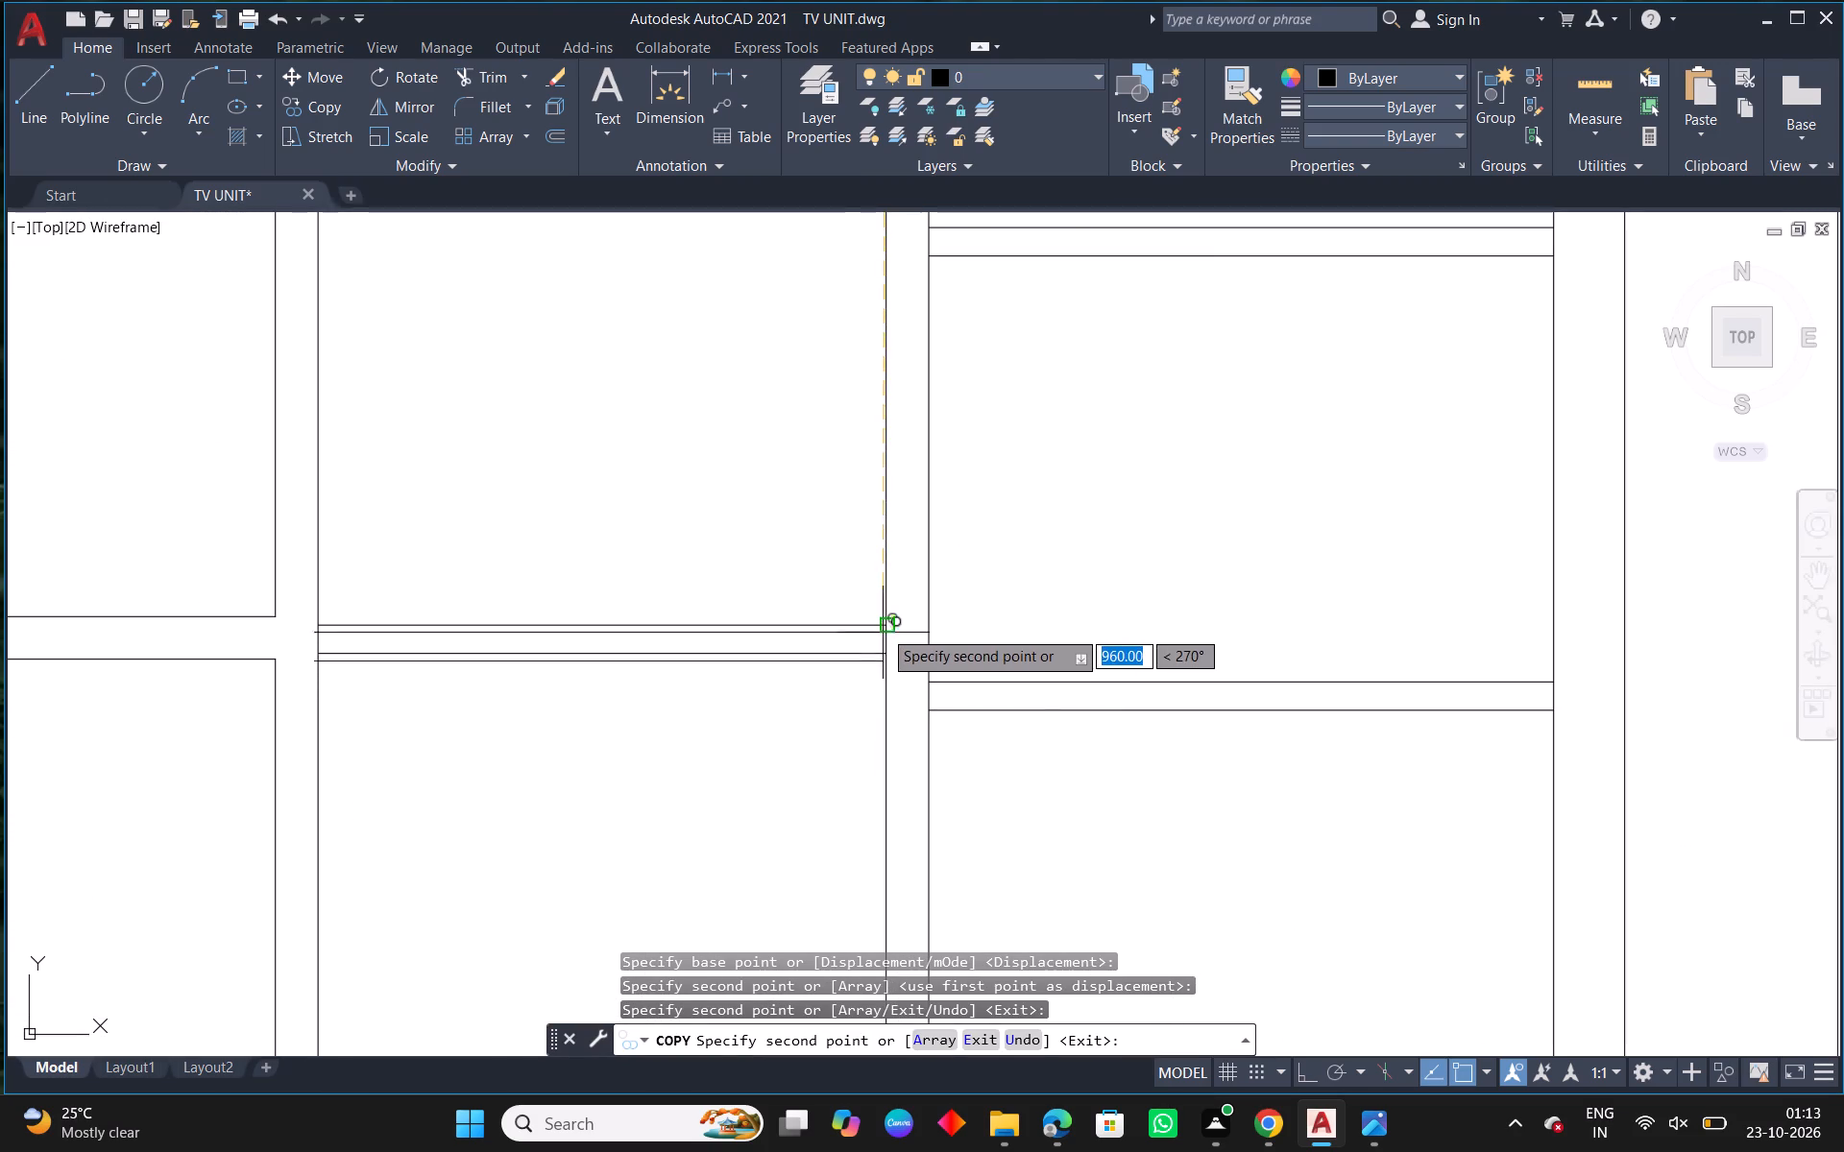
click(883, 626)
scroll(875, 826, down, 2)
middle_drag(885, 823, 857, 491)
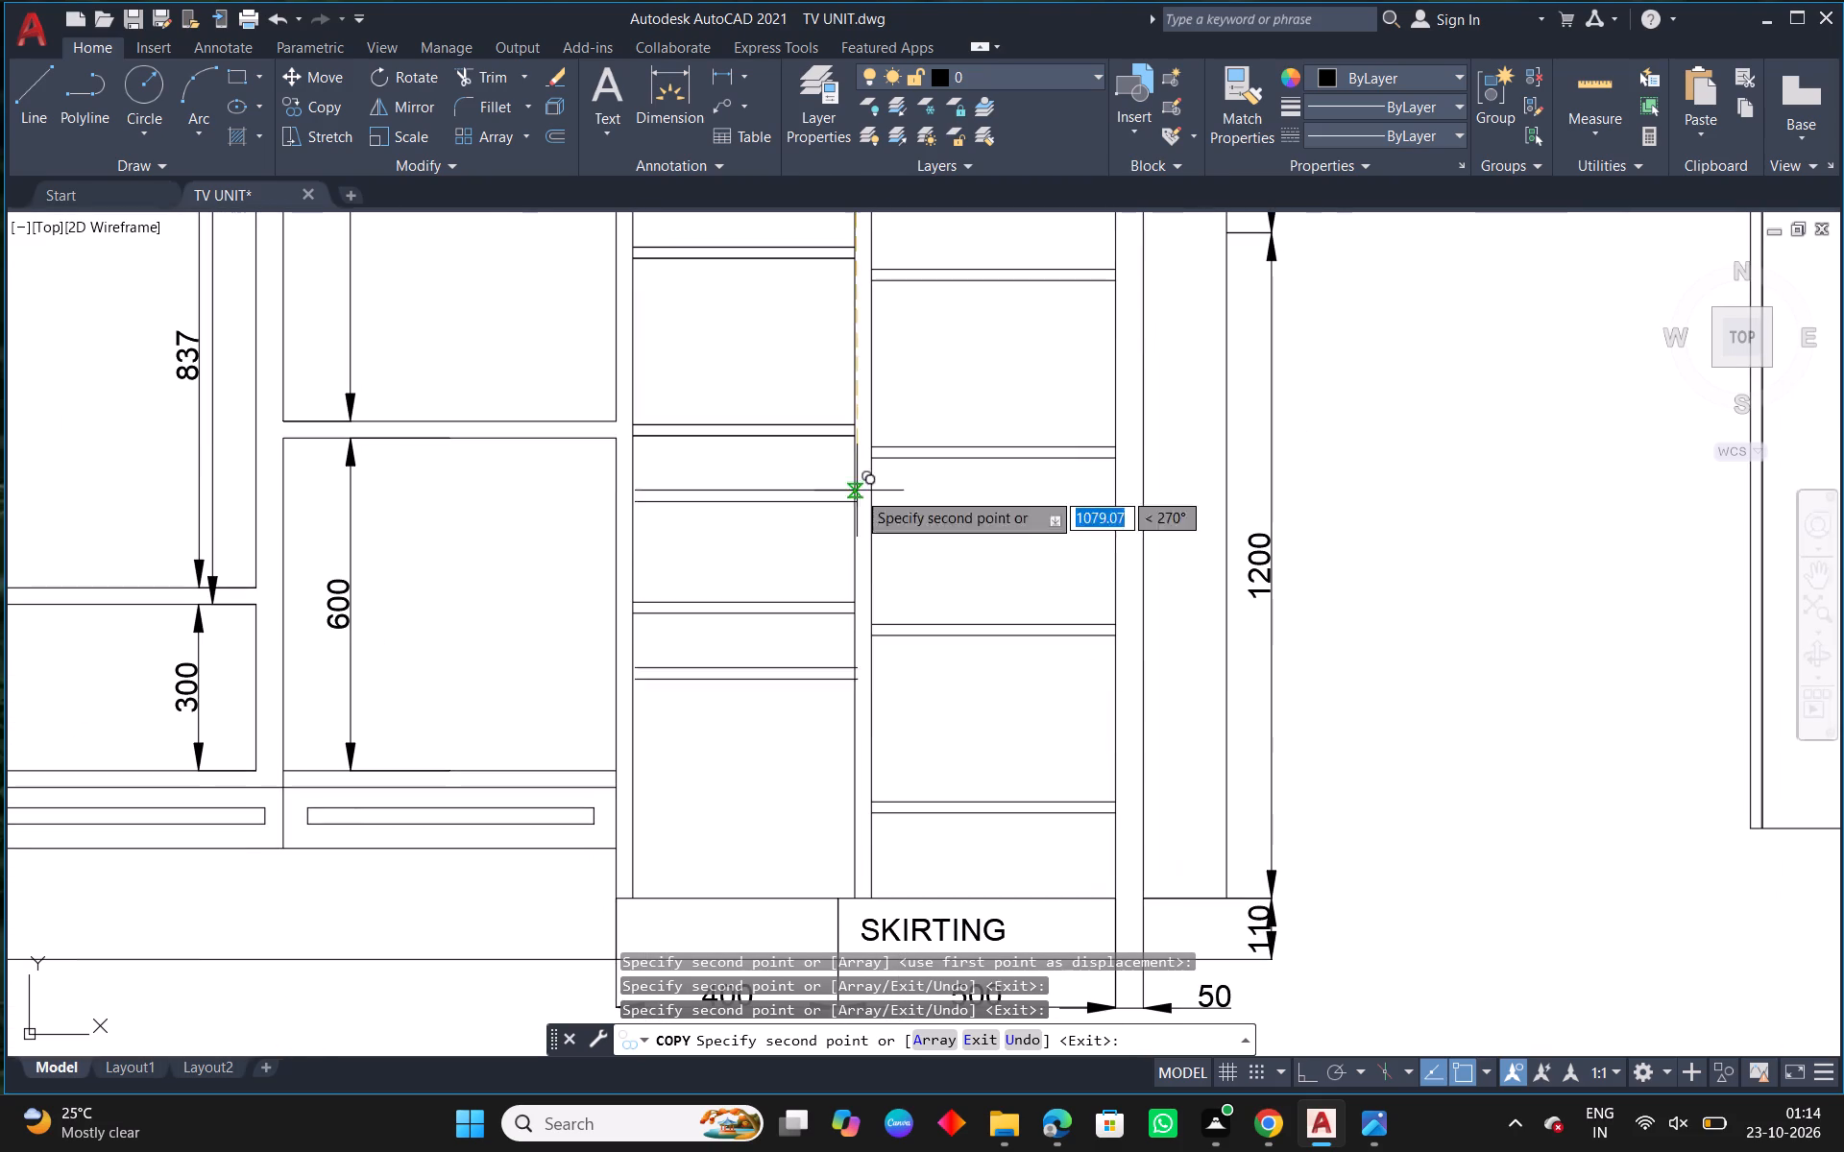
click(854, 598)
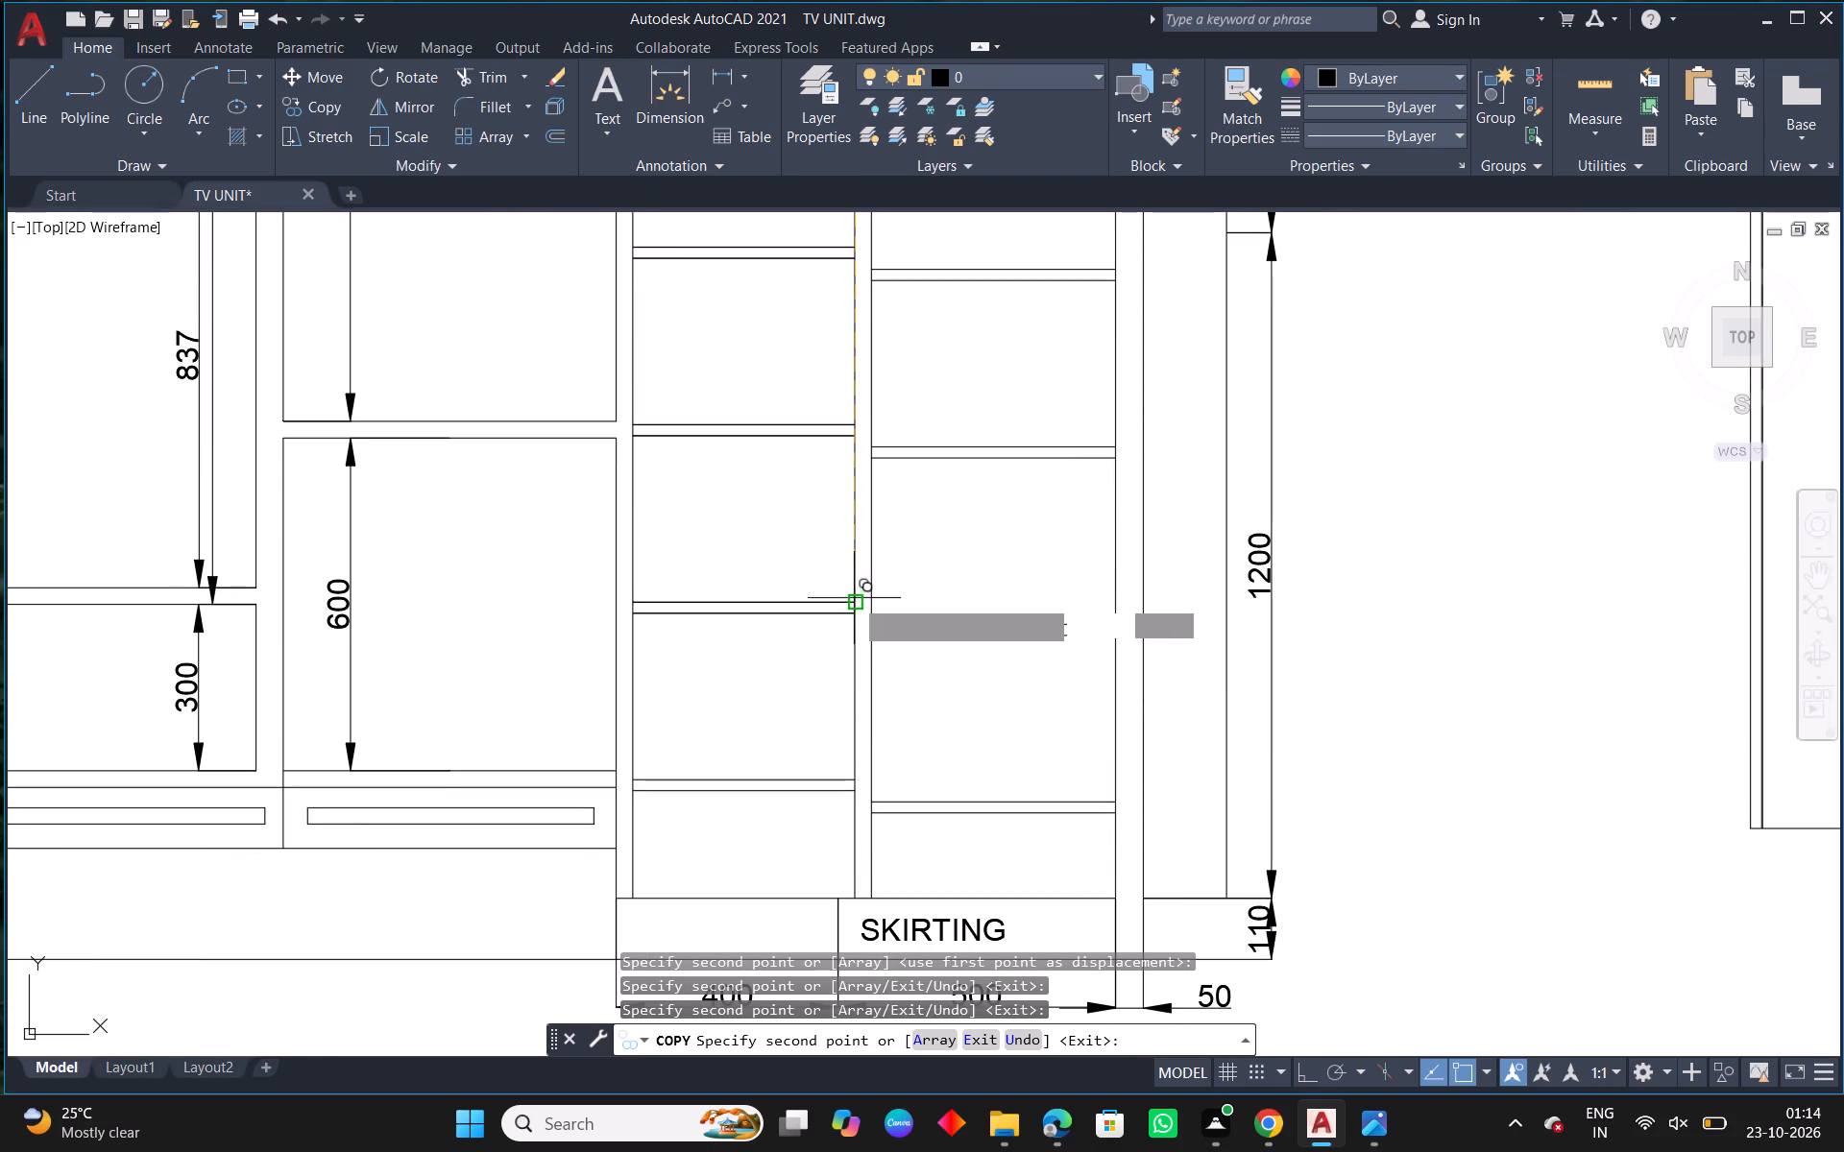
middle_drag(857, 688, 860, 486)
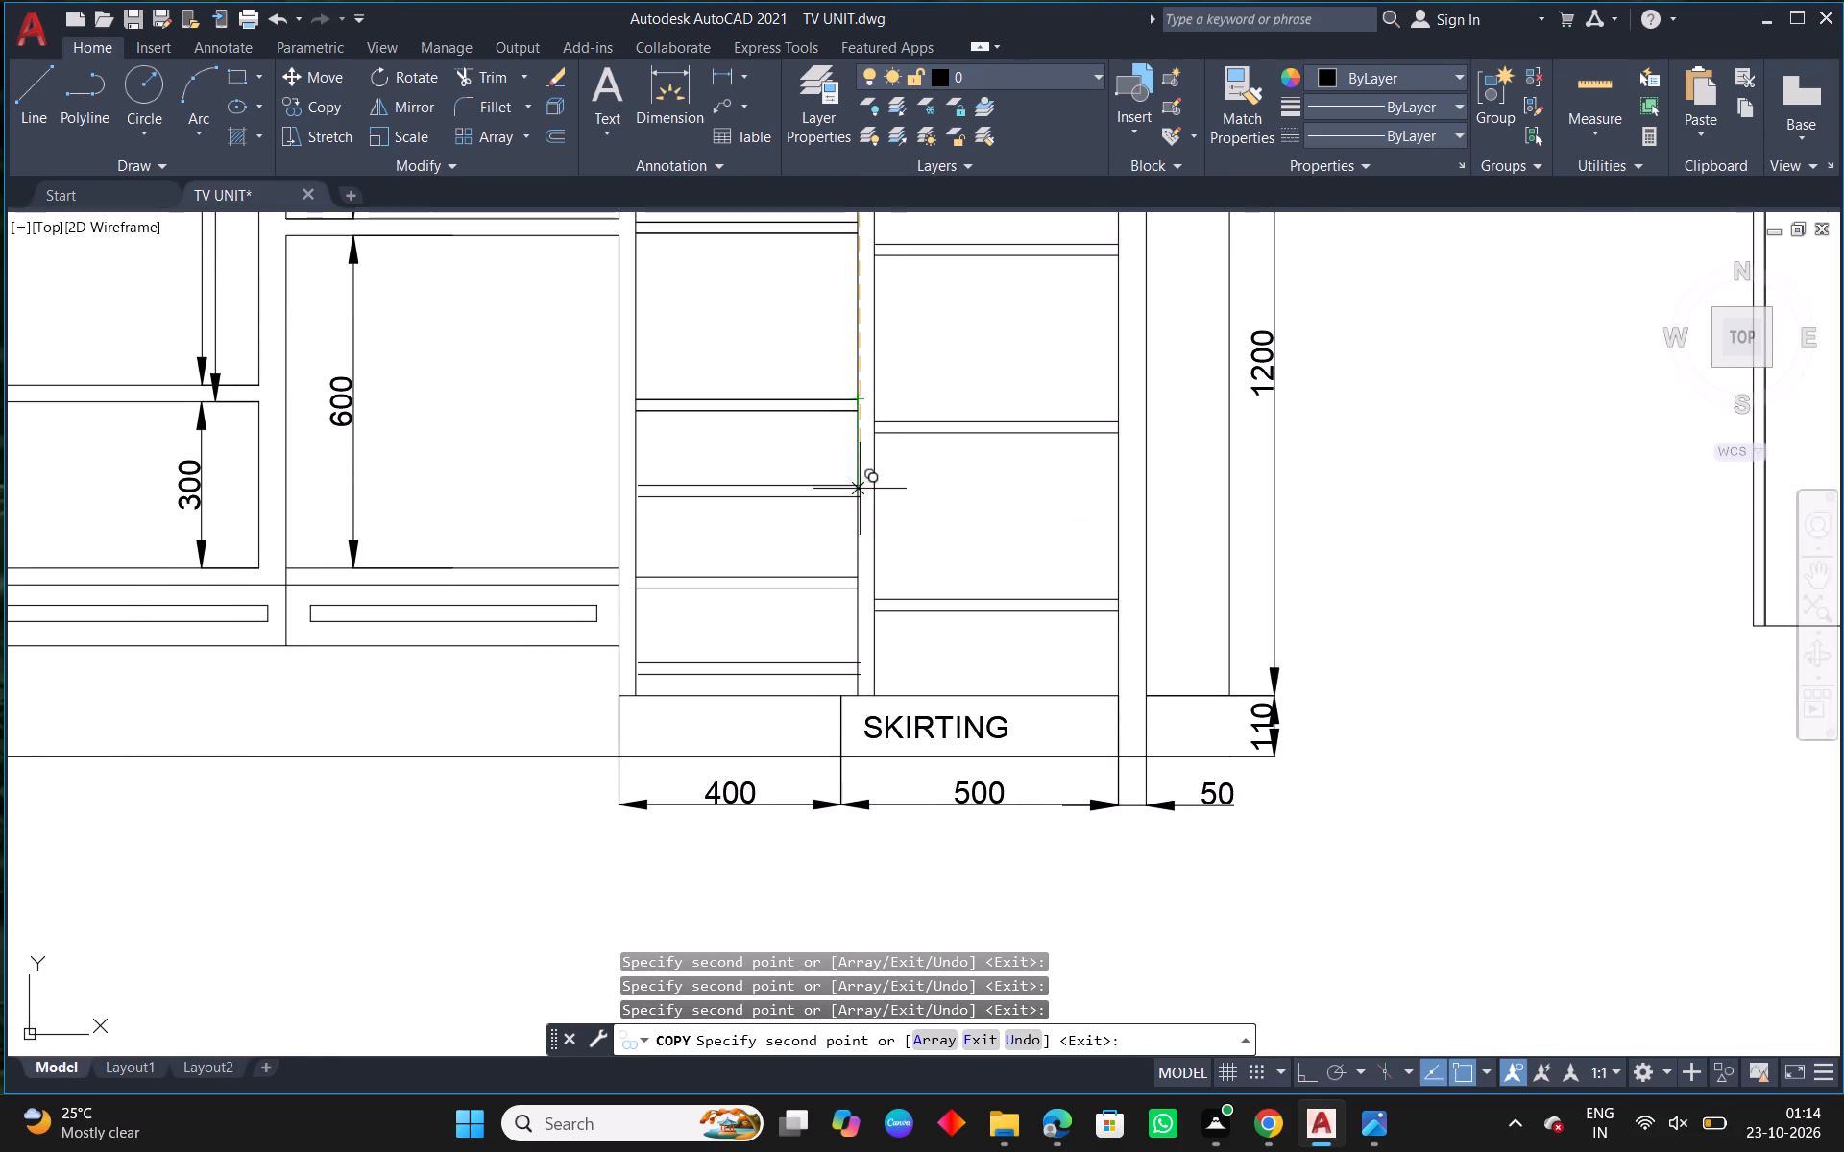
key(Escape)
Examine the lowest shelves of the tall cabinet's two columns and their bottom edge at the skirting.
scroll(817, 715, down, 3)
middle_drag(1027, 743, 764, 732)
scroll(1076, 699, up, 3)
scroll(1036, 667, down, 2)
middle_drag(570, 726, 1071, 718)
scroll(632, 660, up, 2)
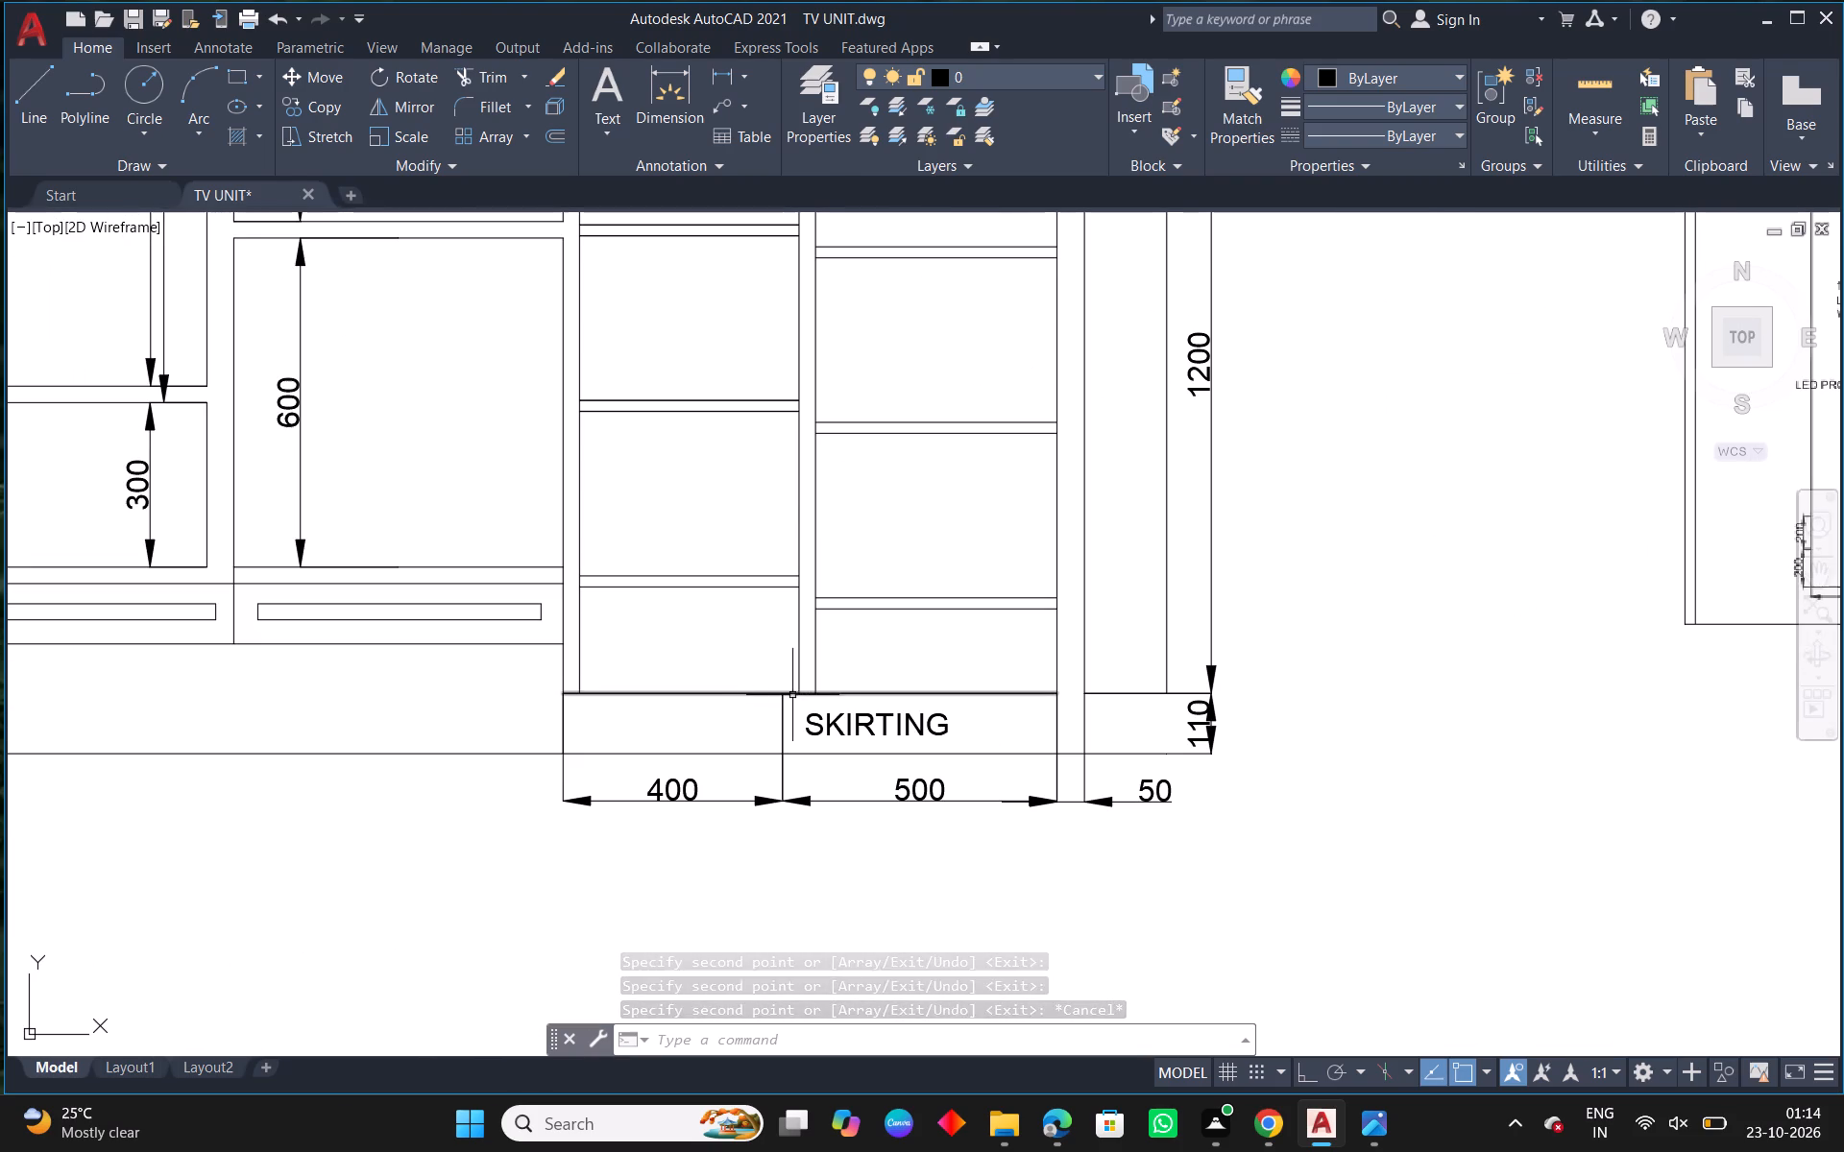
scroll(793, 695, up, 1)
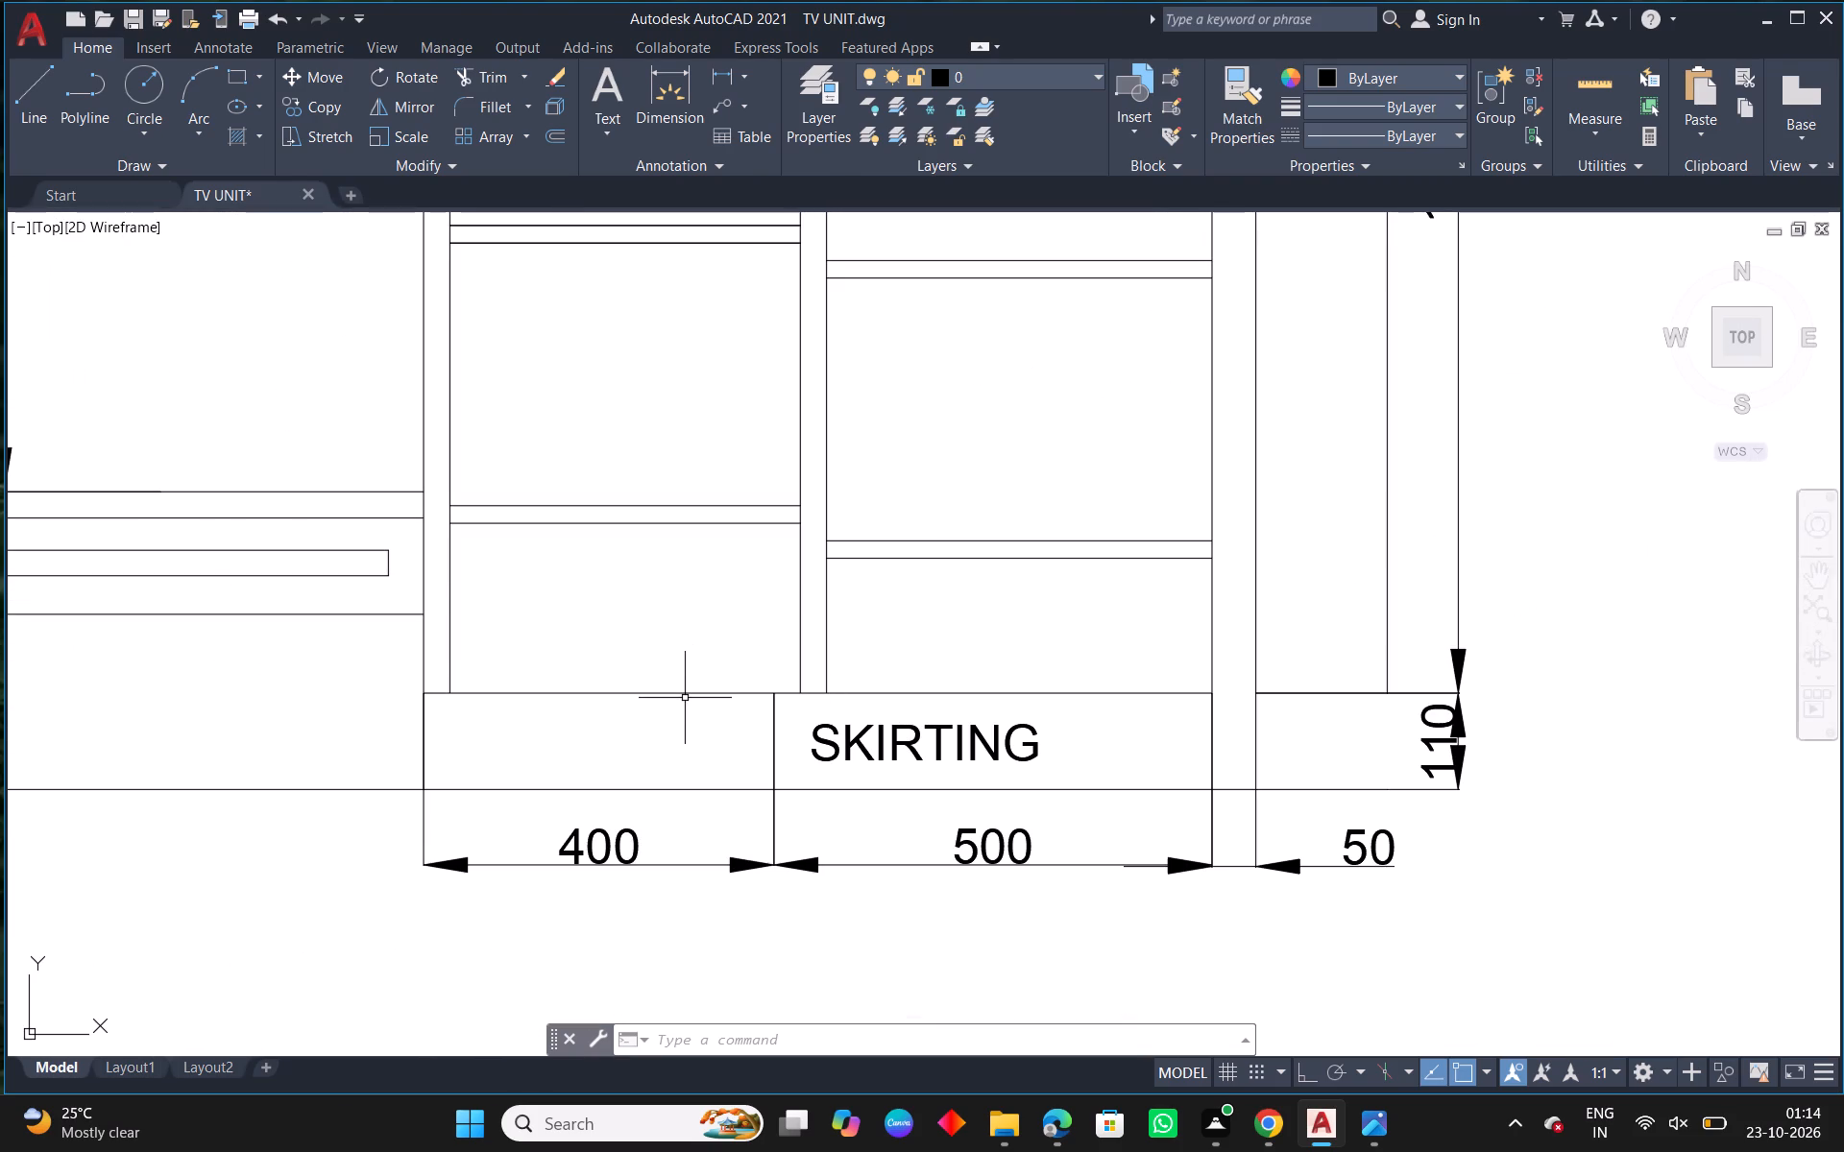
Trim away the skirting's top line beneath the tall cabinet's left column, including the short piece across its left side panel.
text(TR)
key(space)
key(space)
drag(685, 698, 584, 672)
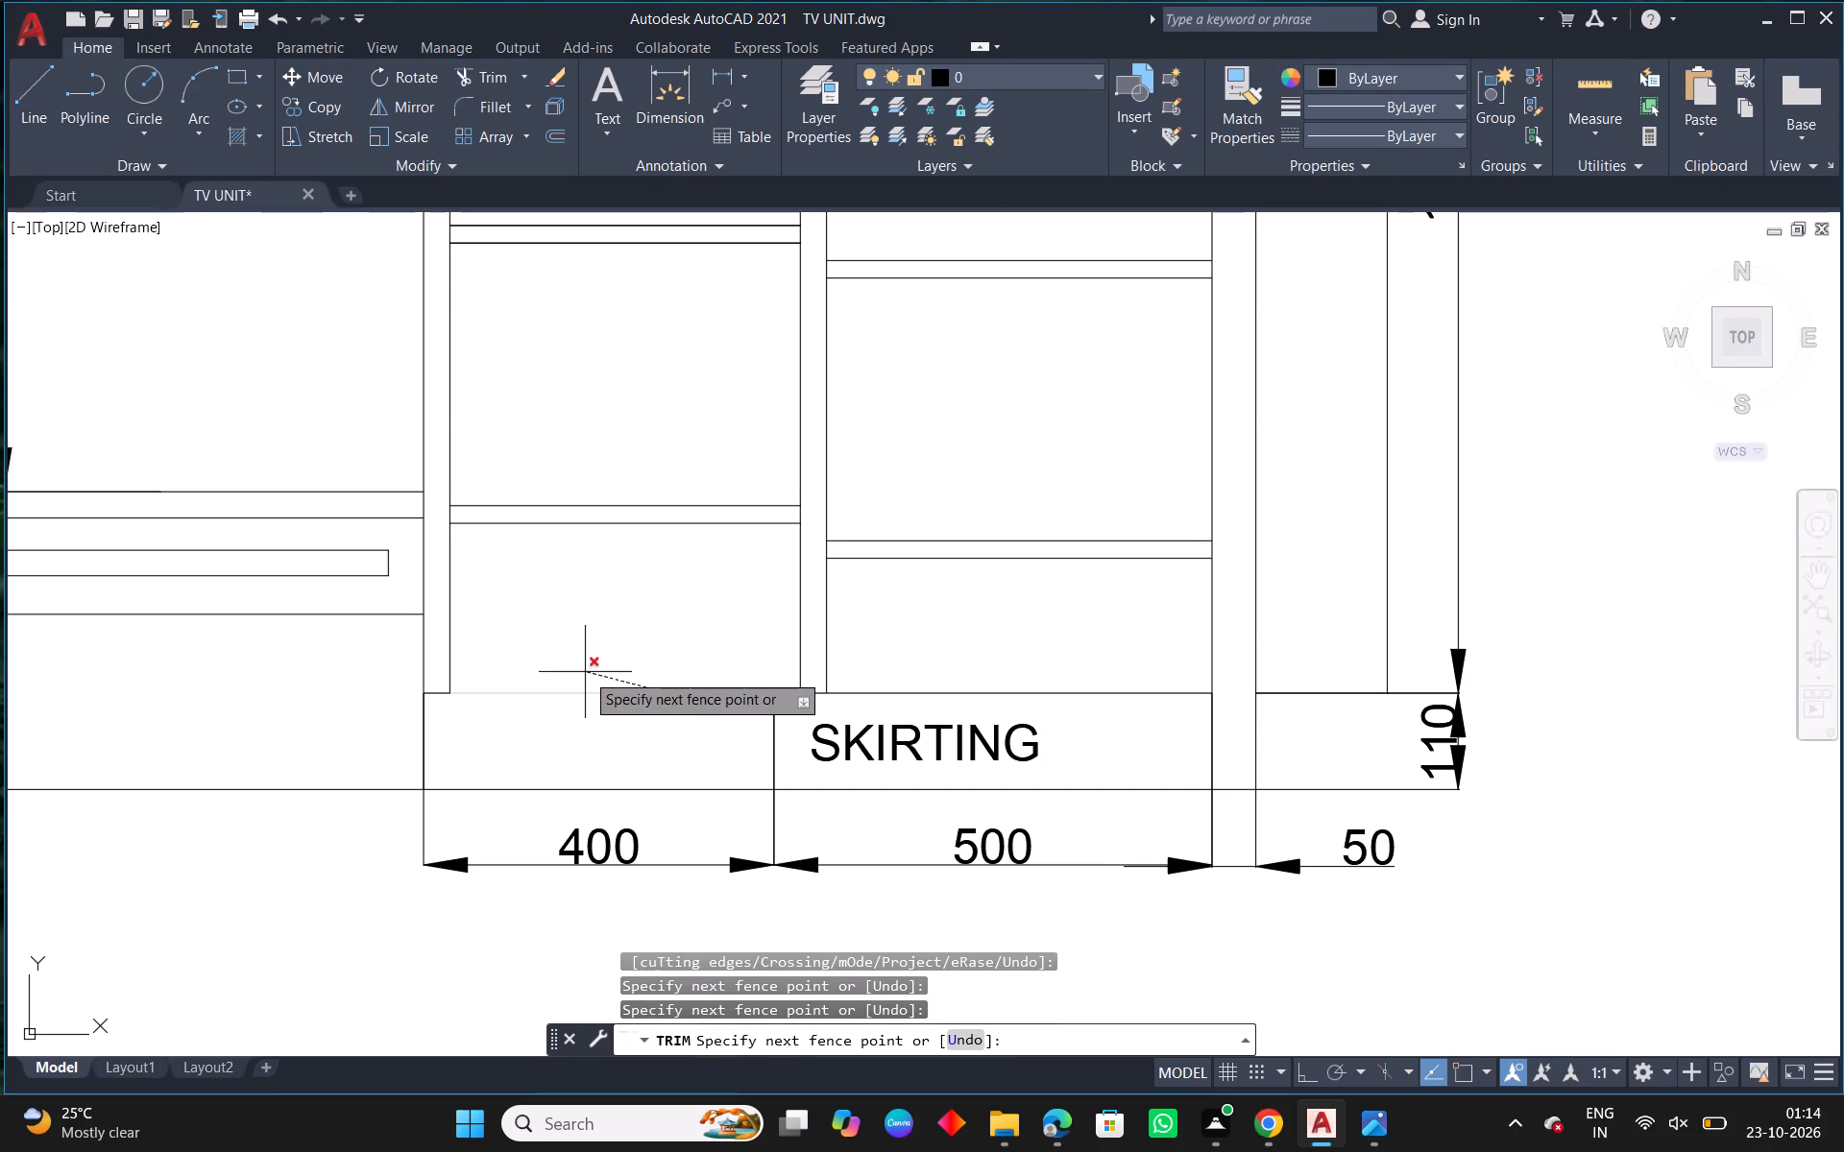
click(585, 672)
click(435, 695)
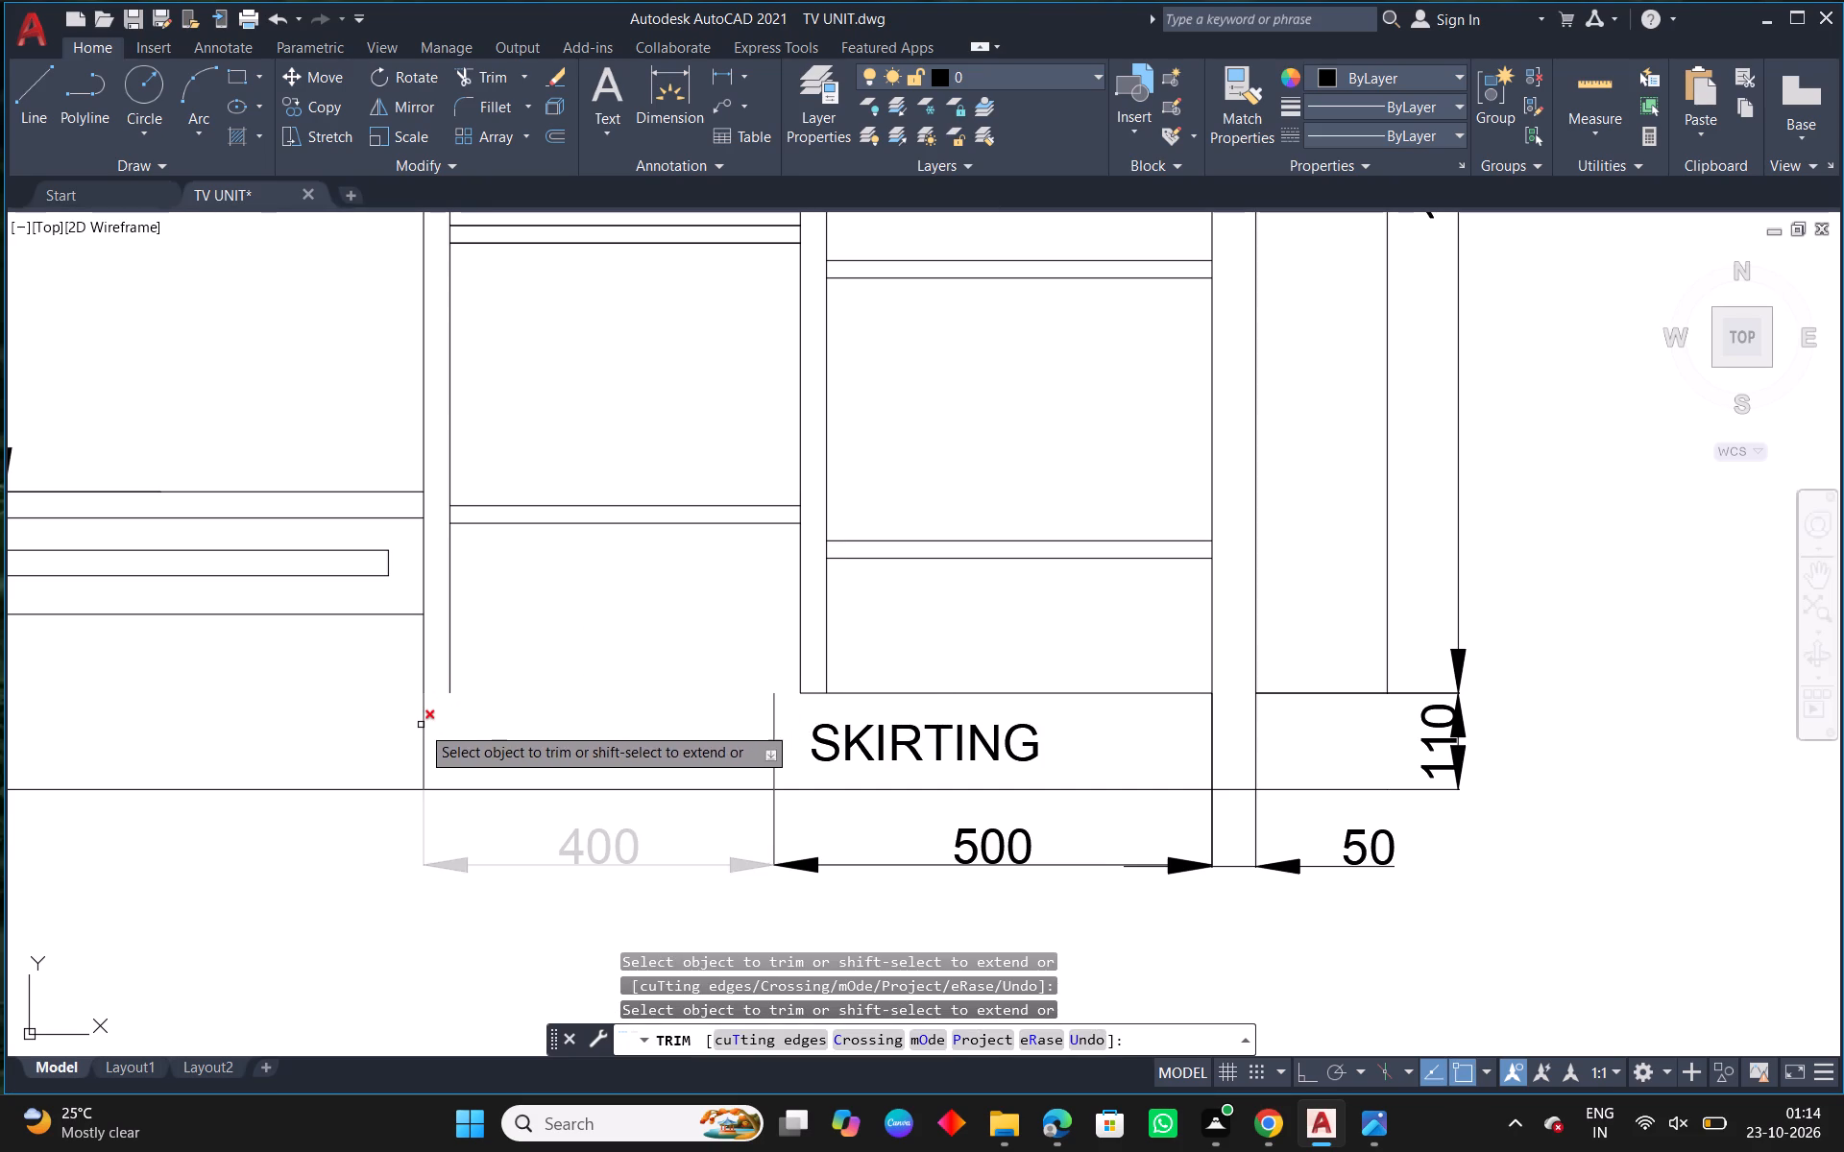
key(Escape)
Extend the inner line of the left column's left side panel down to the floor line.
text(EX)
key(space)
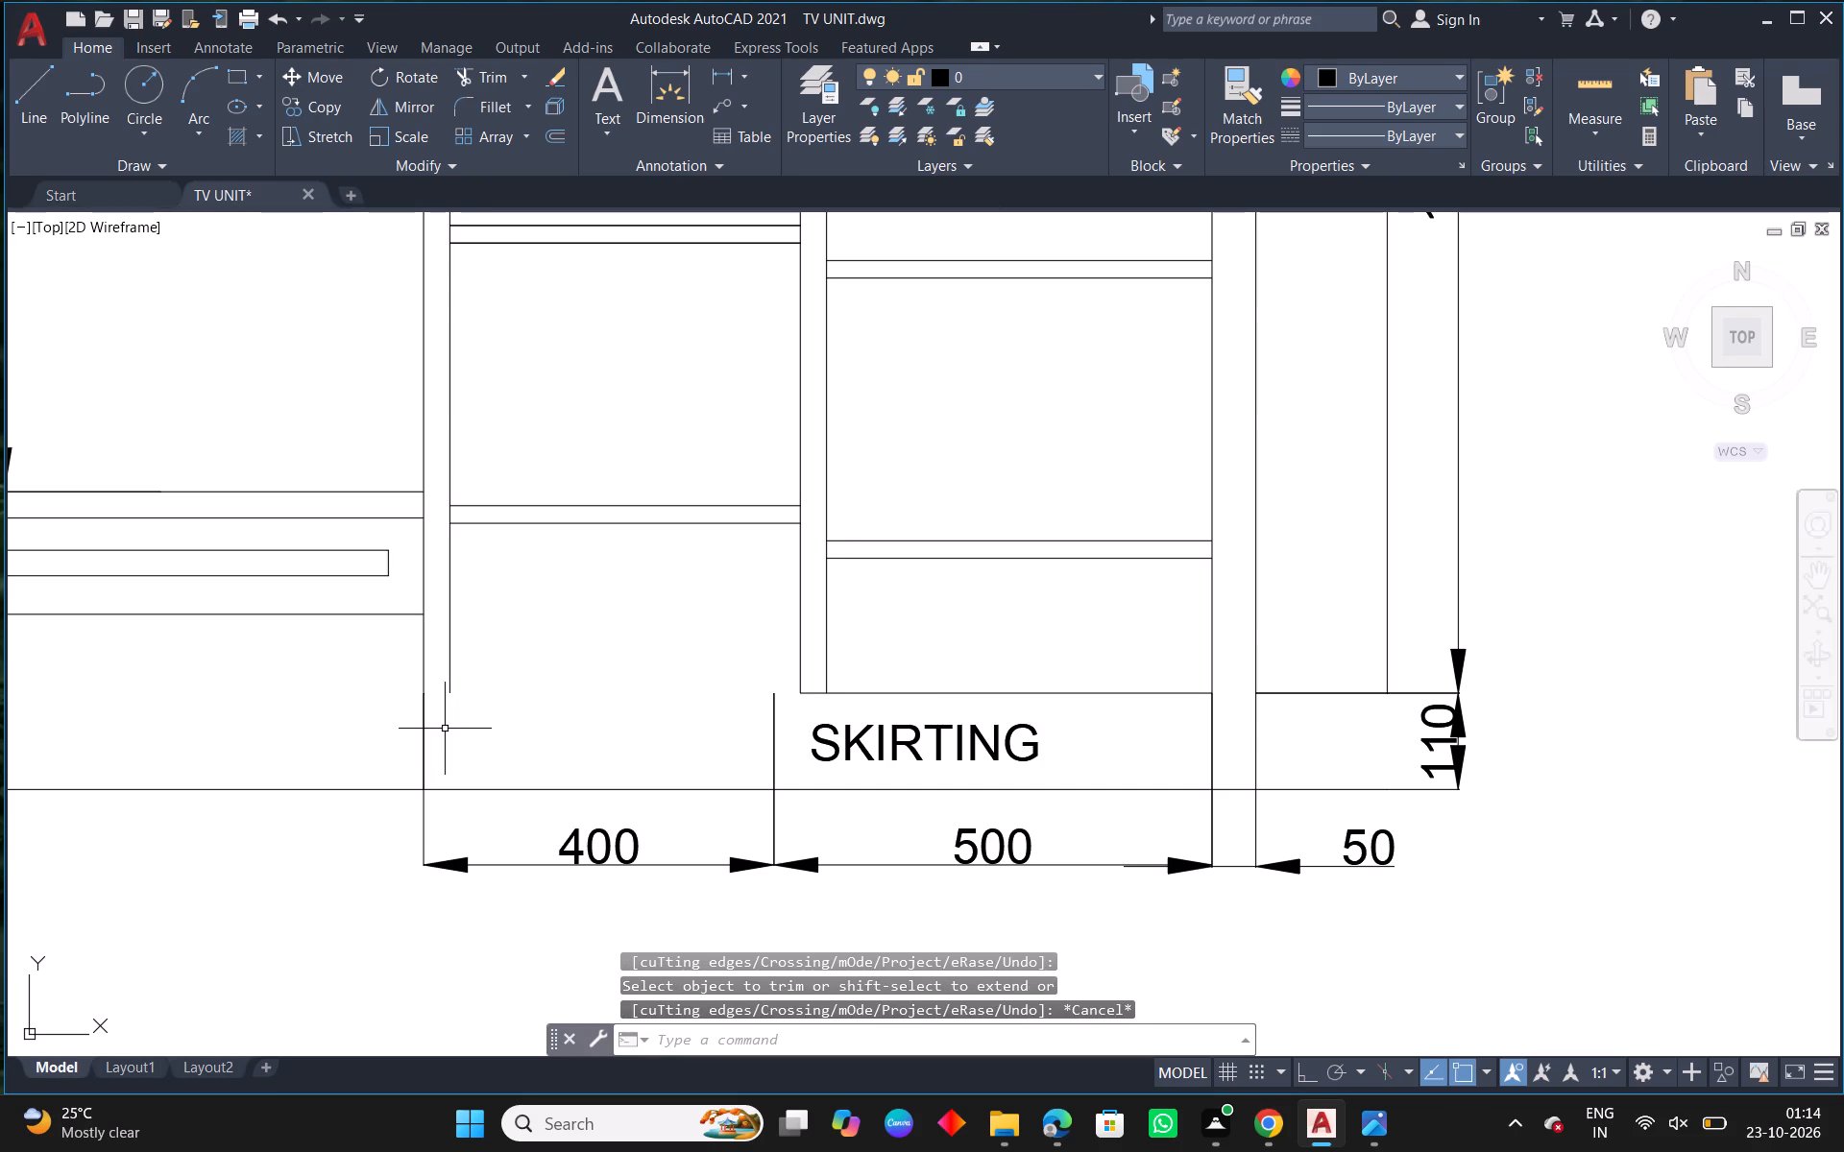
drag(467, 695, 447, 679)
key(Escape)
Delete the 400 and 500 width dimensions below the tall cabinet's skirting.
middle_drag(798, 736, 715, 682)
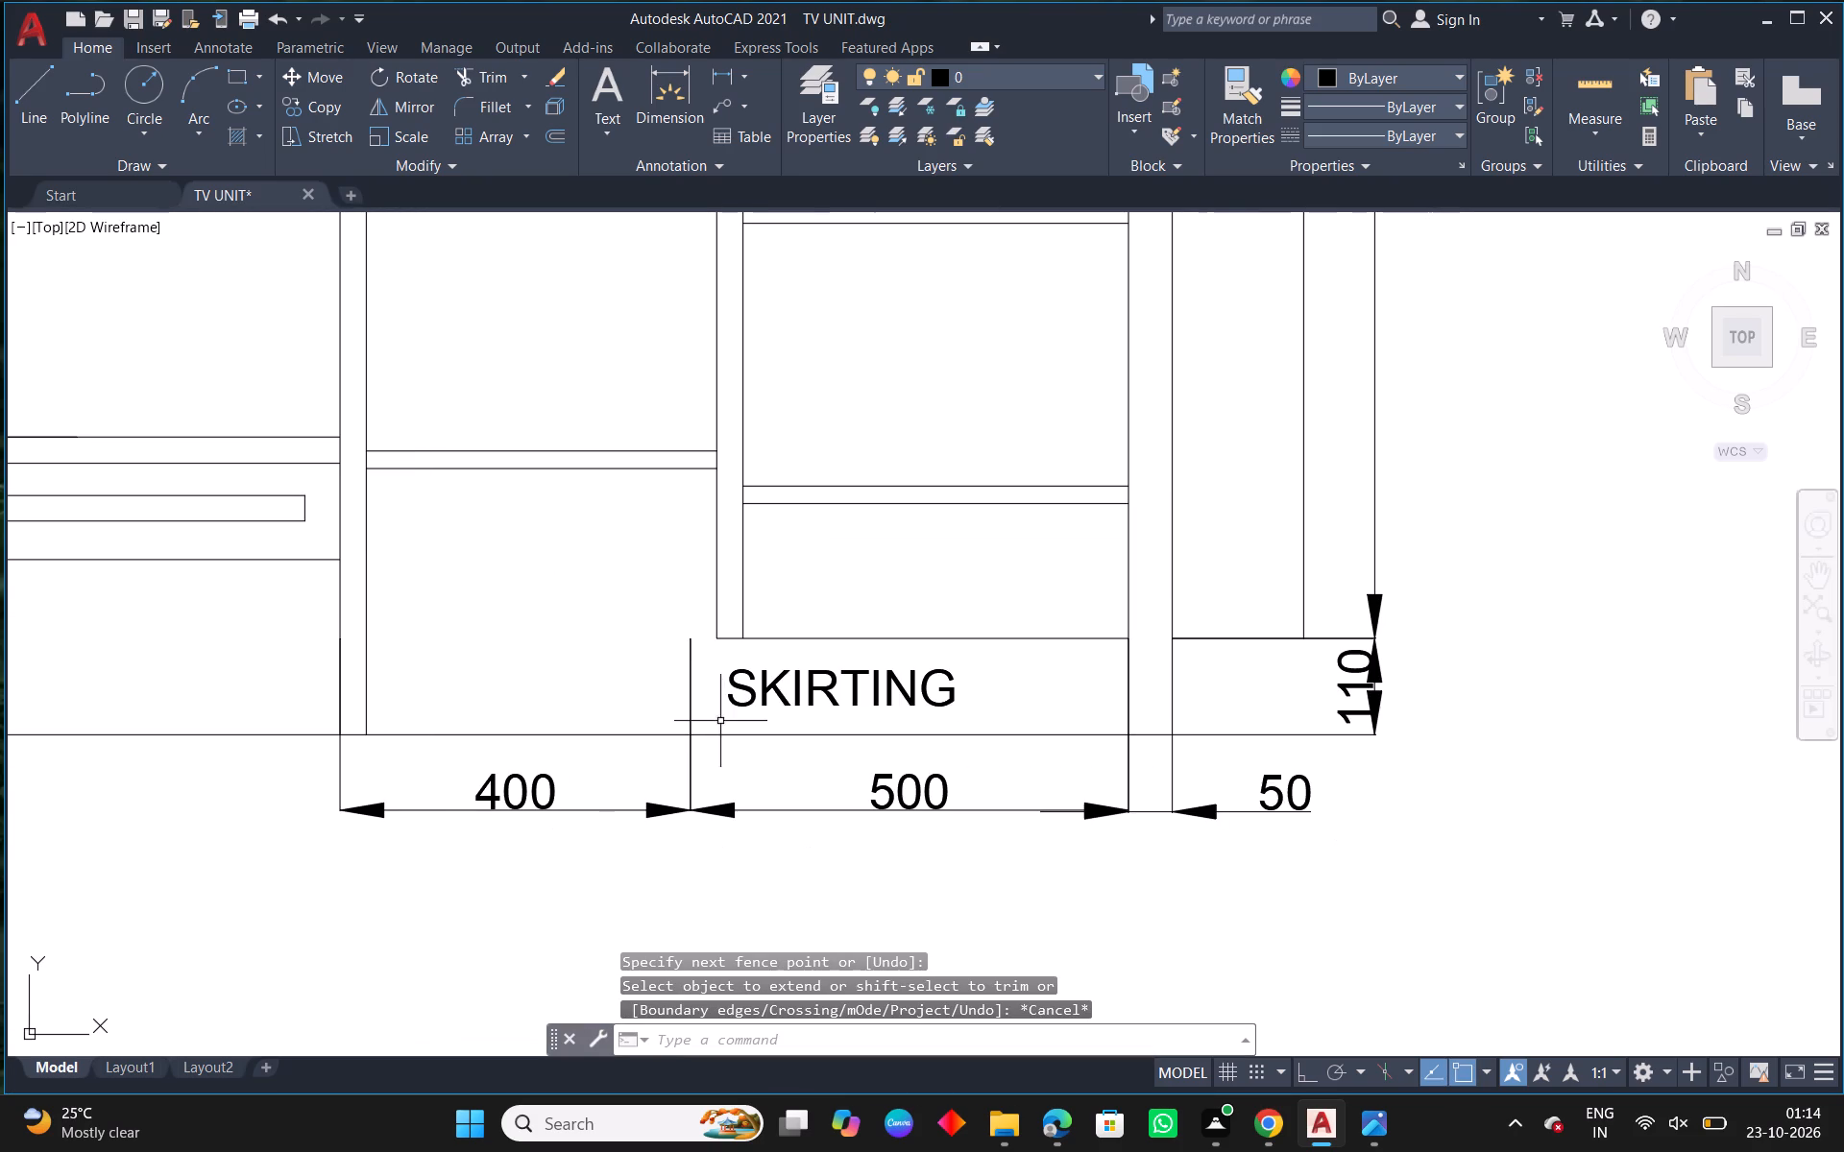
click(688, 753)
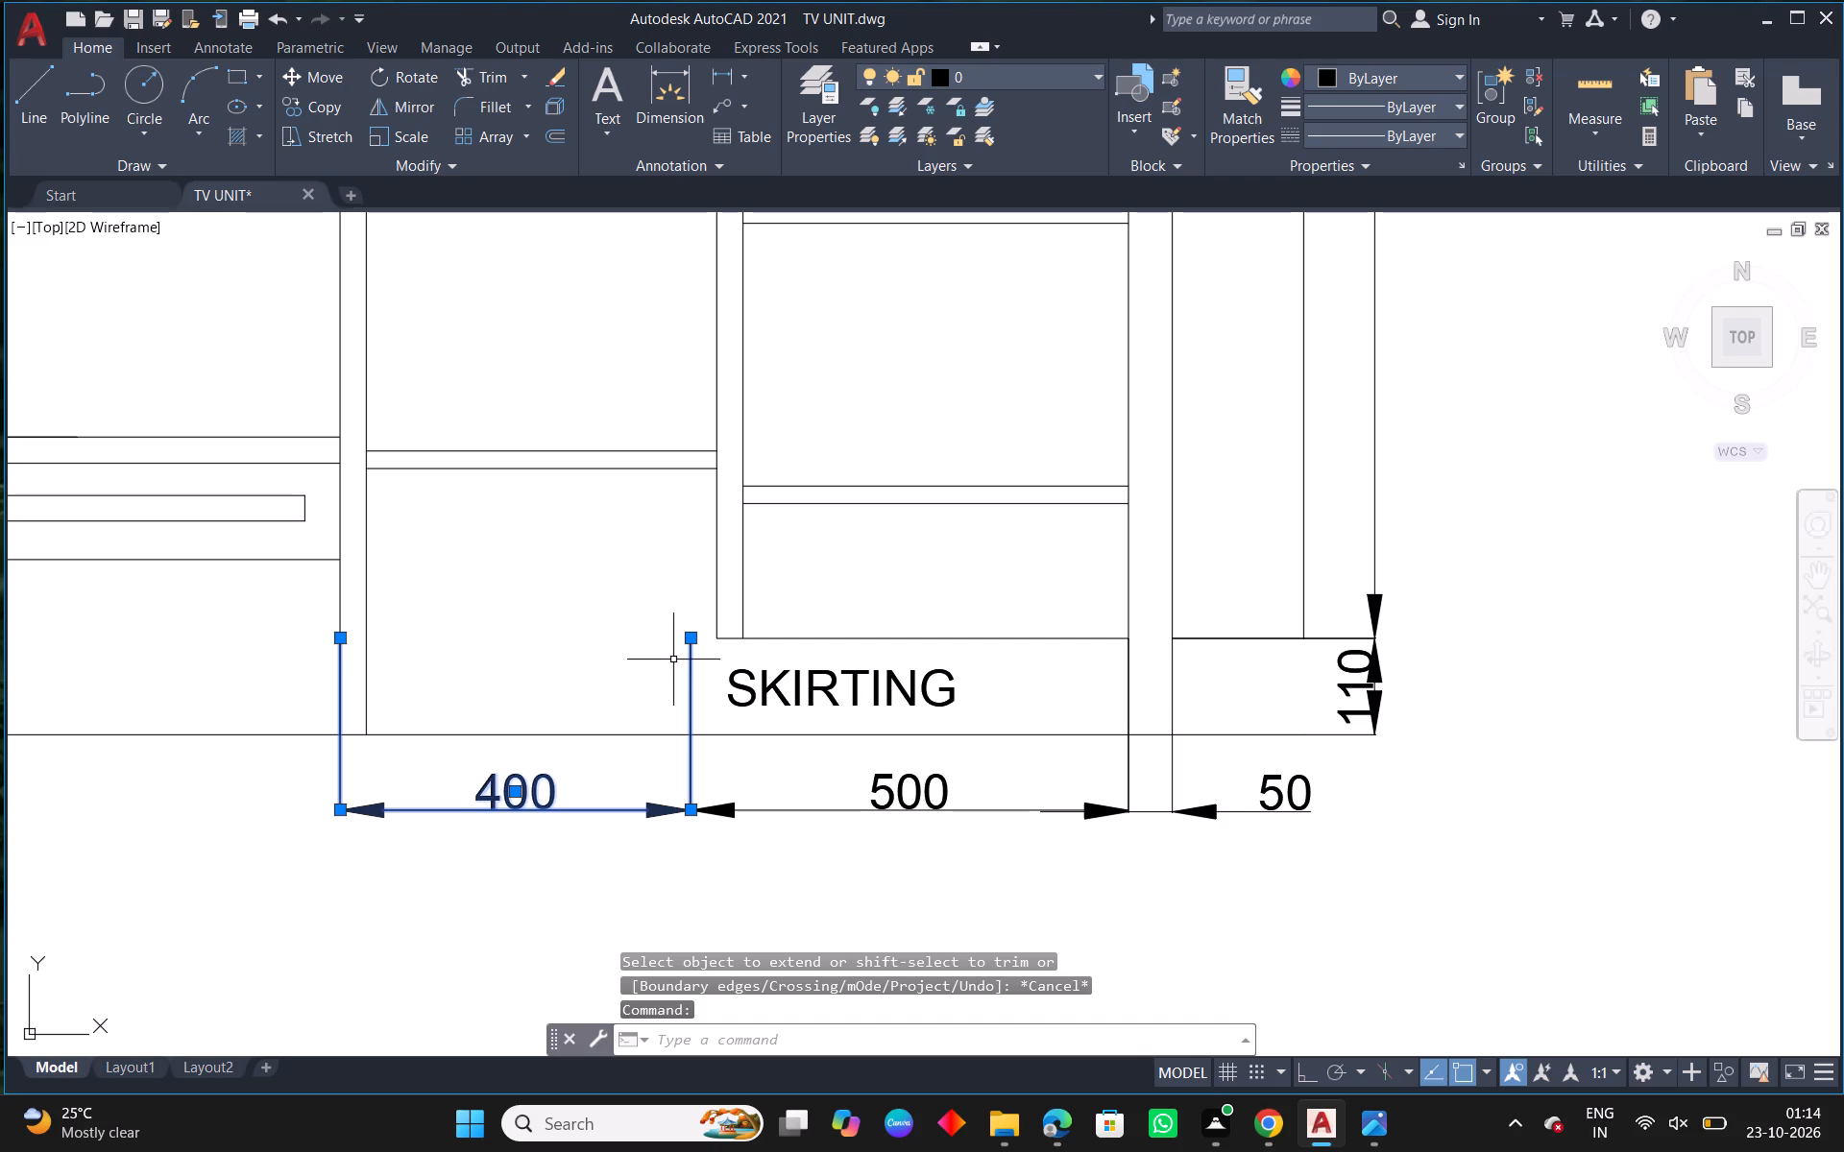
key(Delete)
click(869, 772)
click(837, 829)
key(Delete)
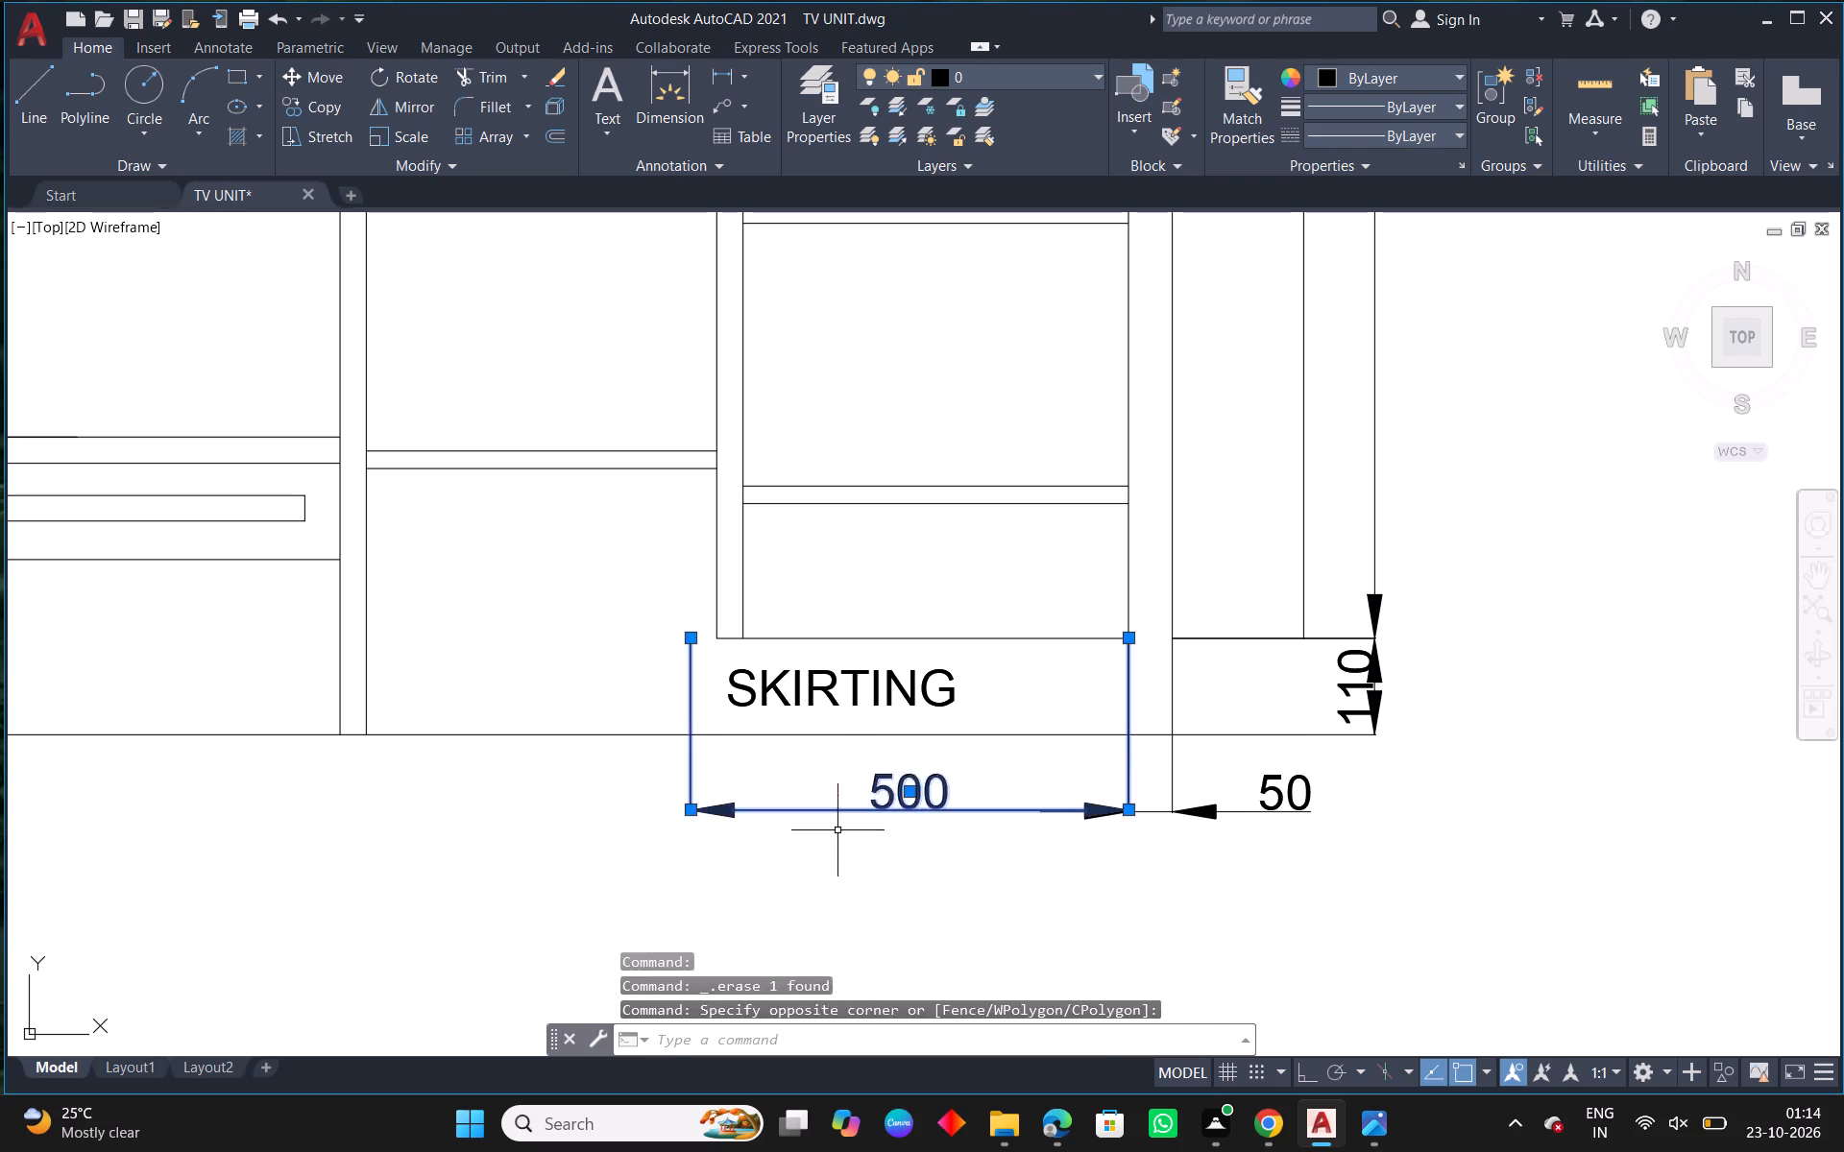
Move the SKIRTING label to the right so it sits beneath the right column.
click(800, 709)
scroll(742, 693, up, 2)
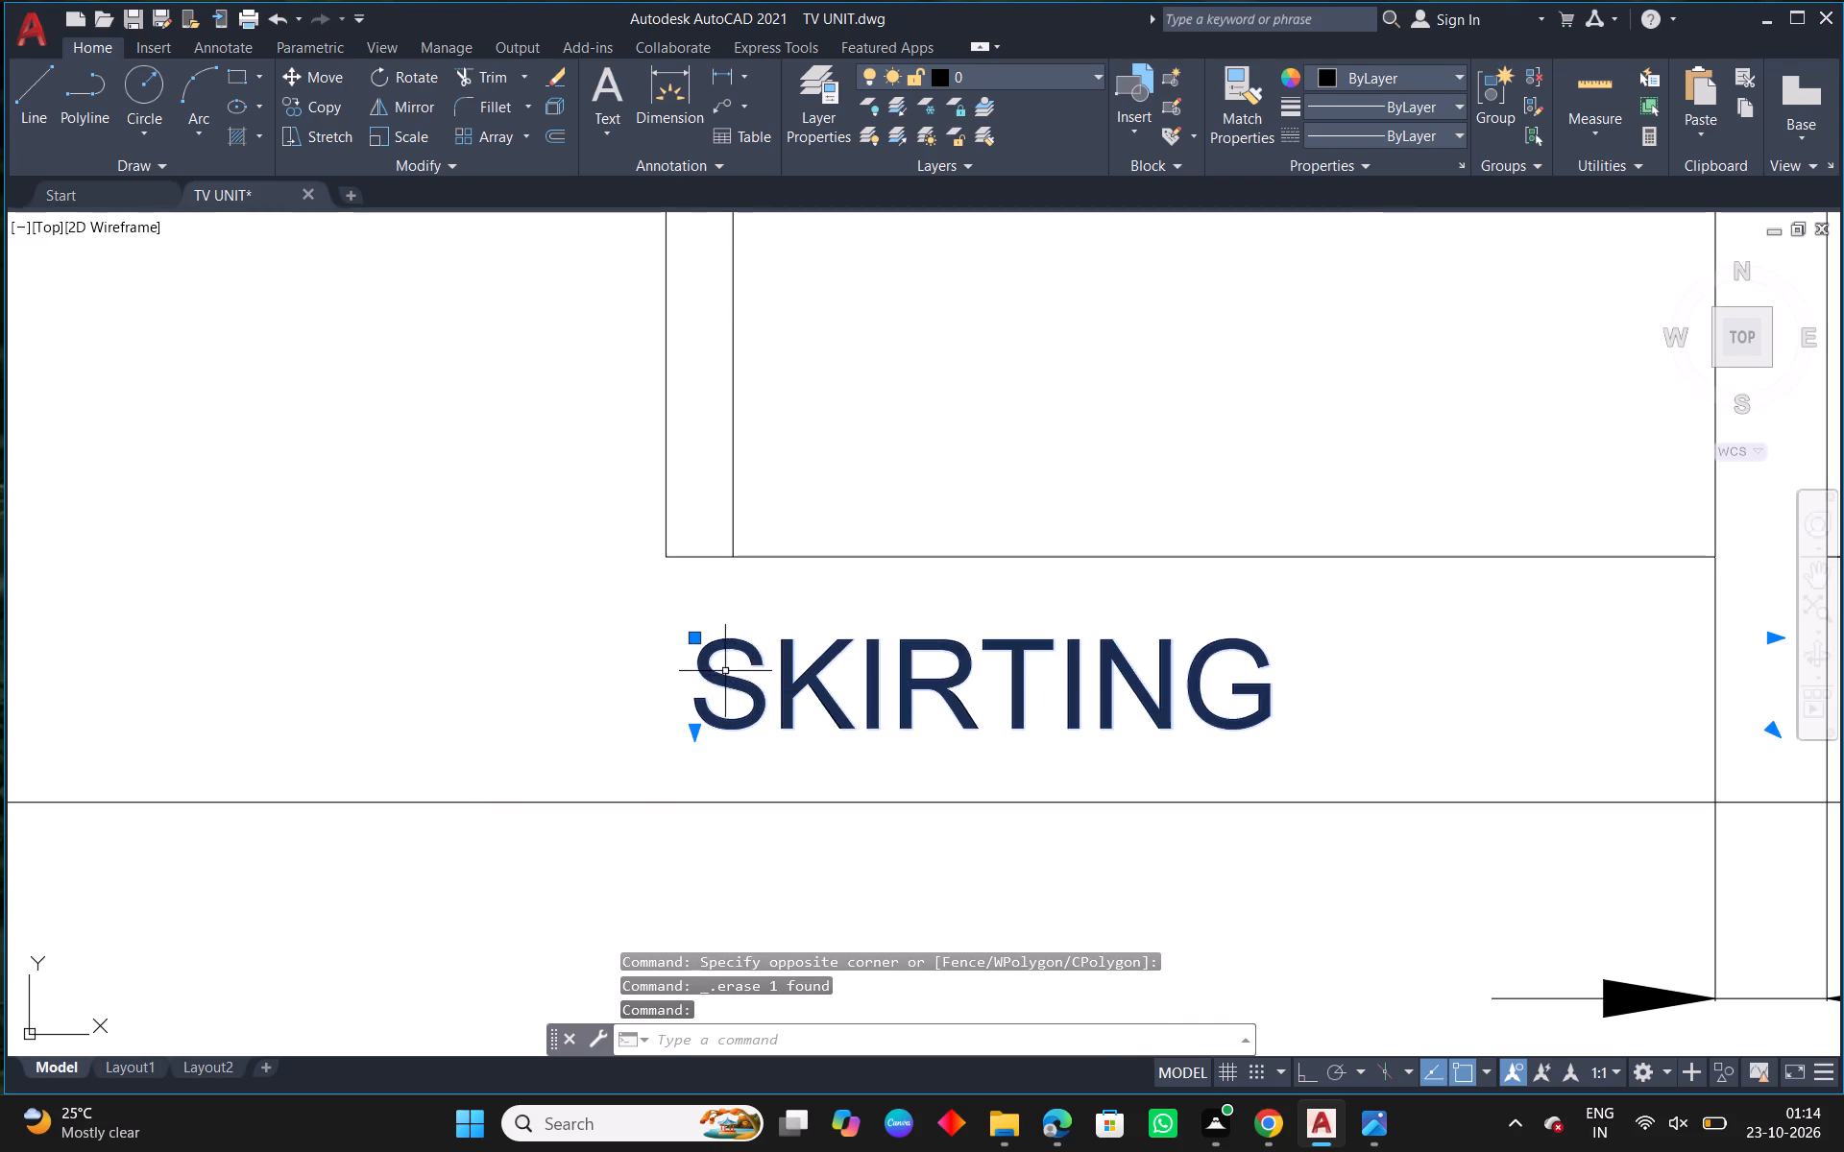
click(694, 640)
click(981, 635)
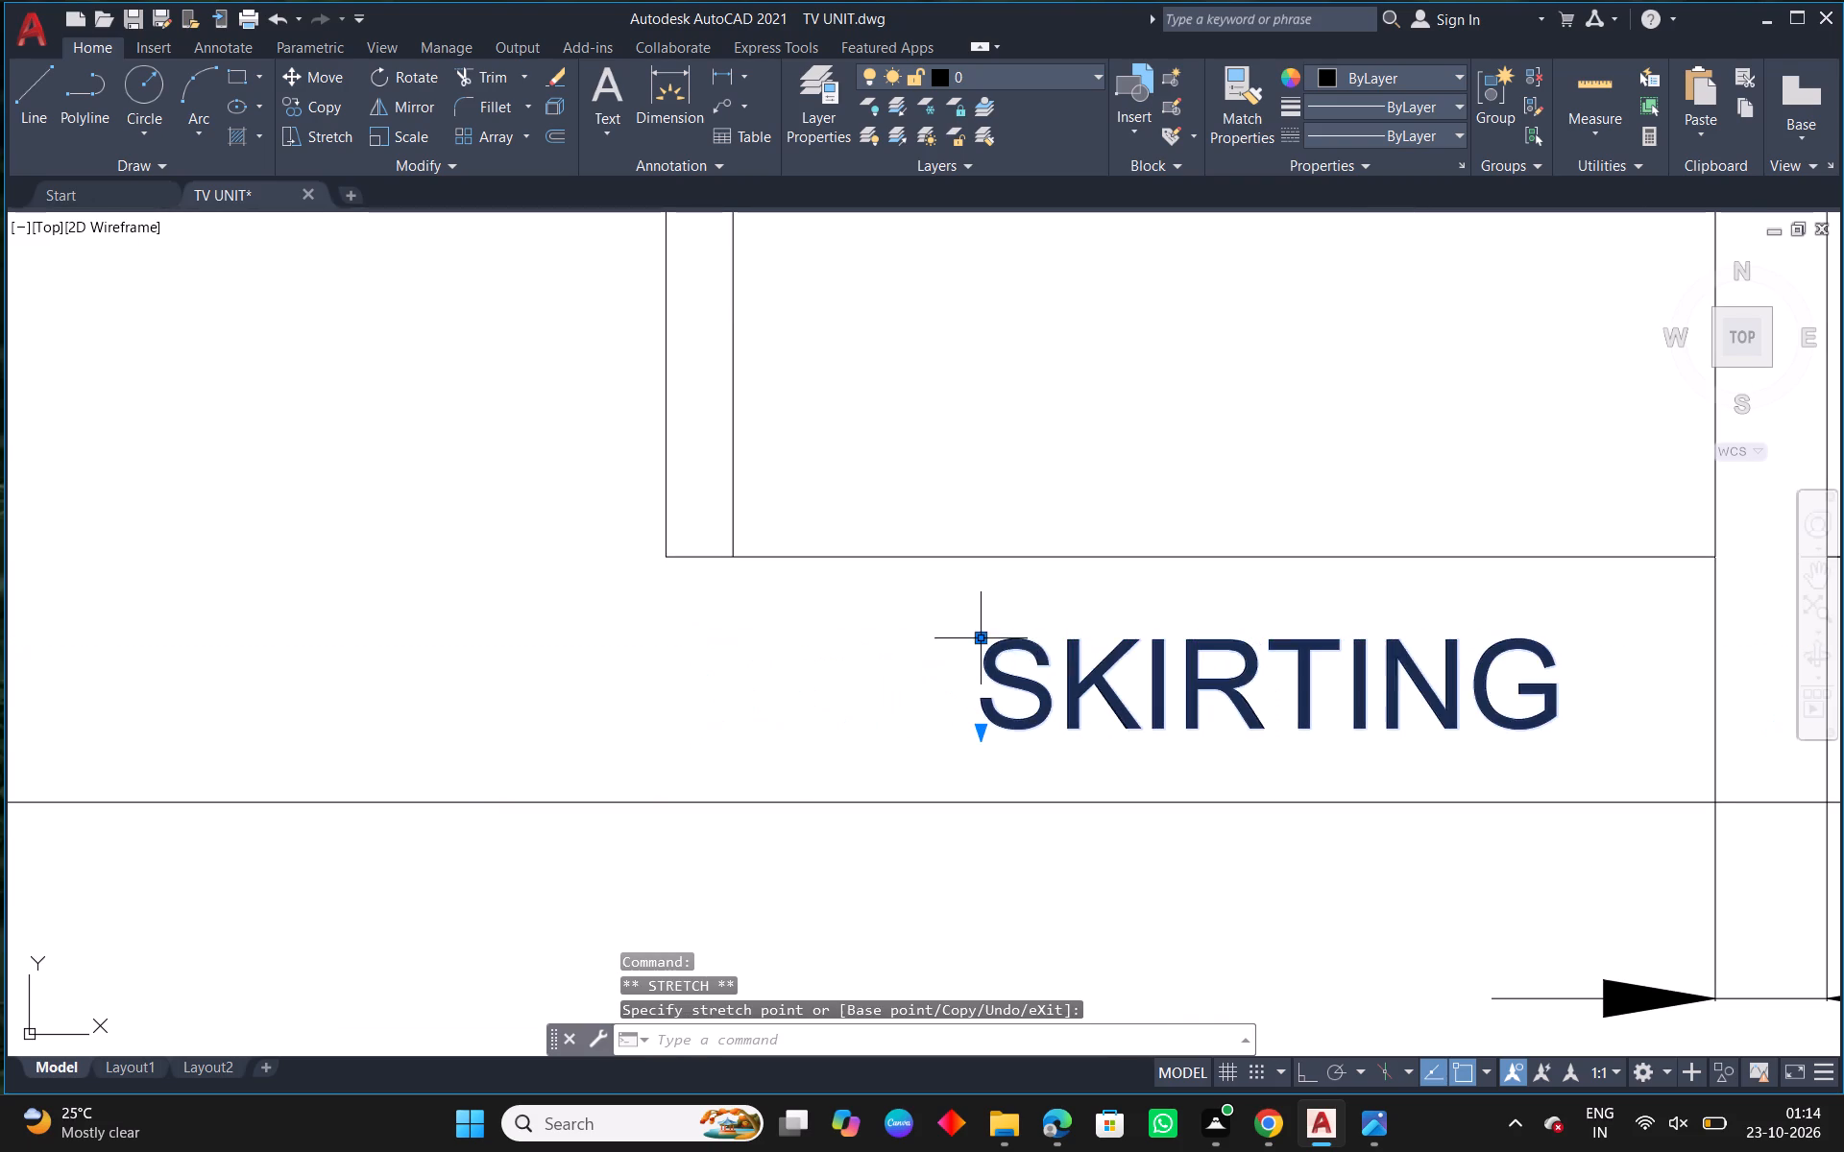
key(Escape)
Extend both lines of the divider between the two columns down to the floor line.
text(EX)
key(space)
drag(786, 517, 786, 516)
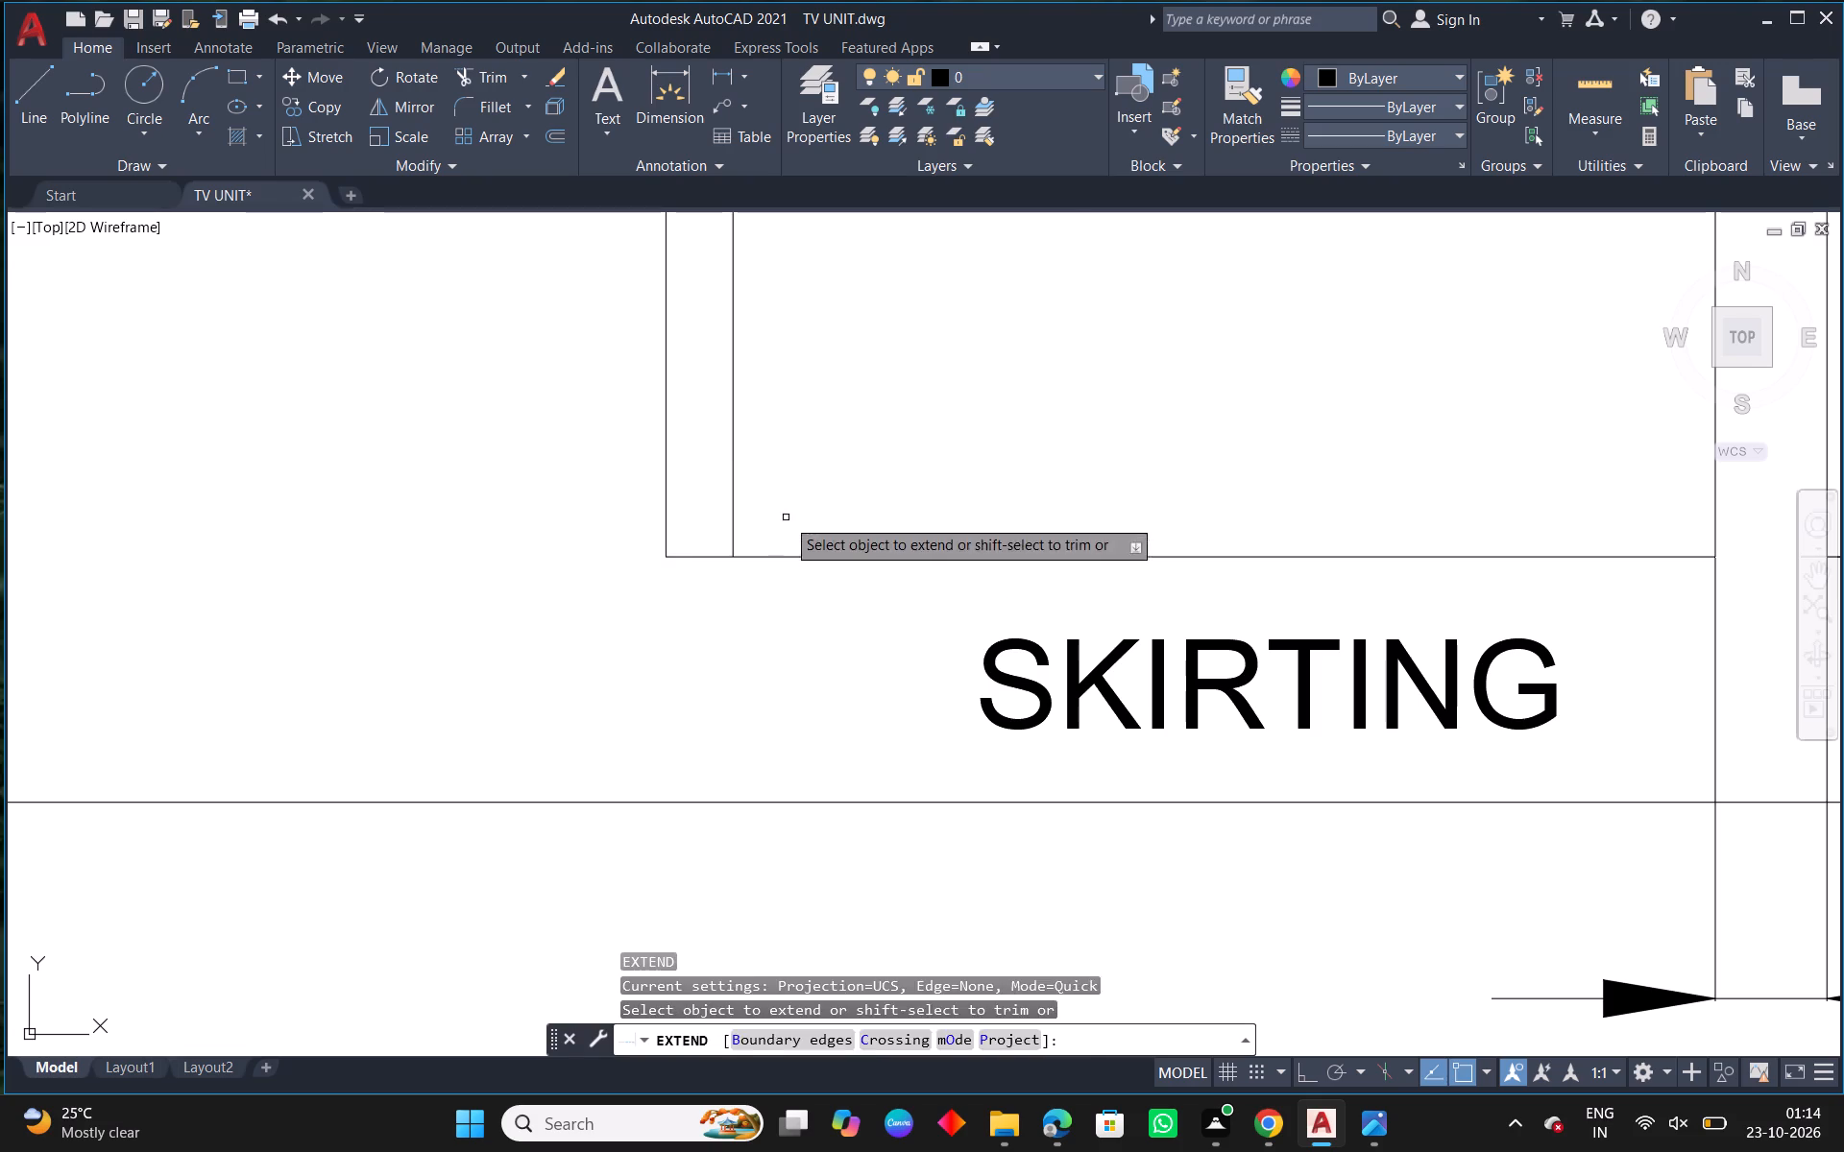
drag(786, 516, 643, 500)
key(Escape)
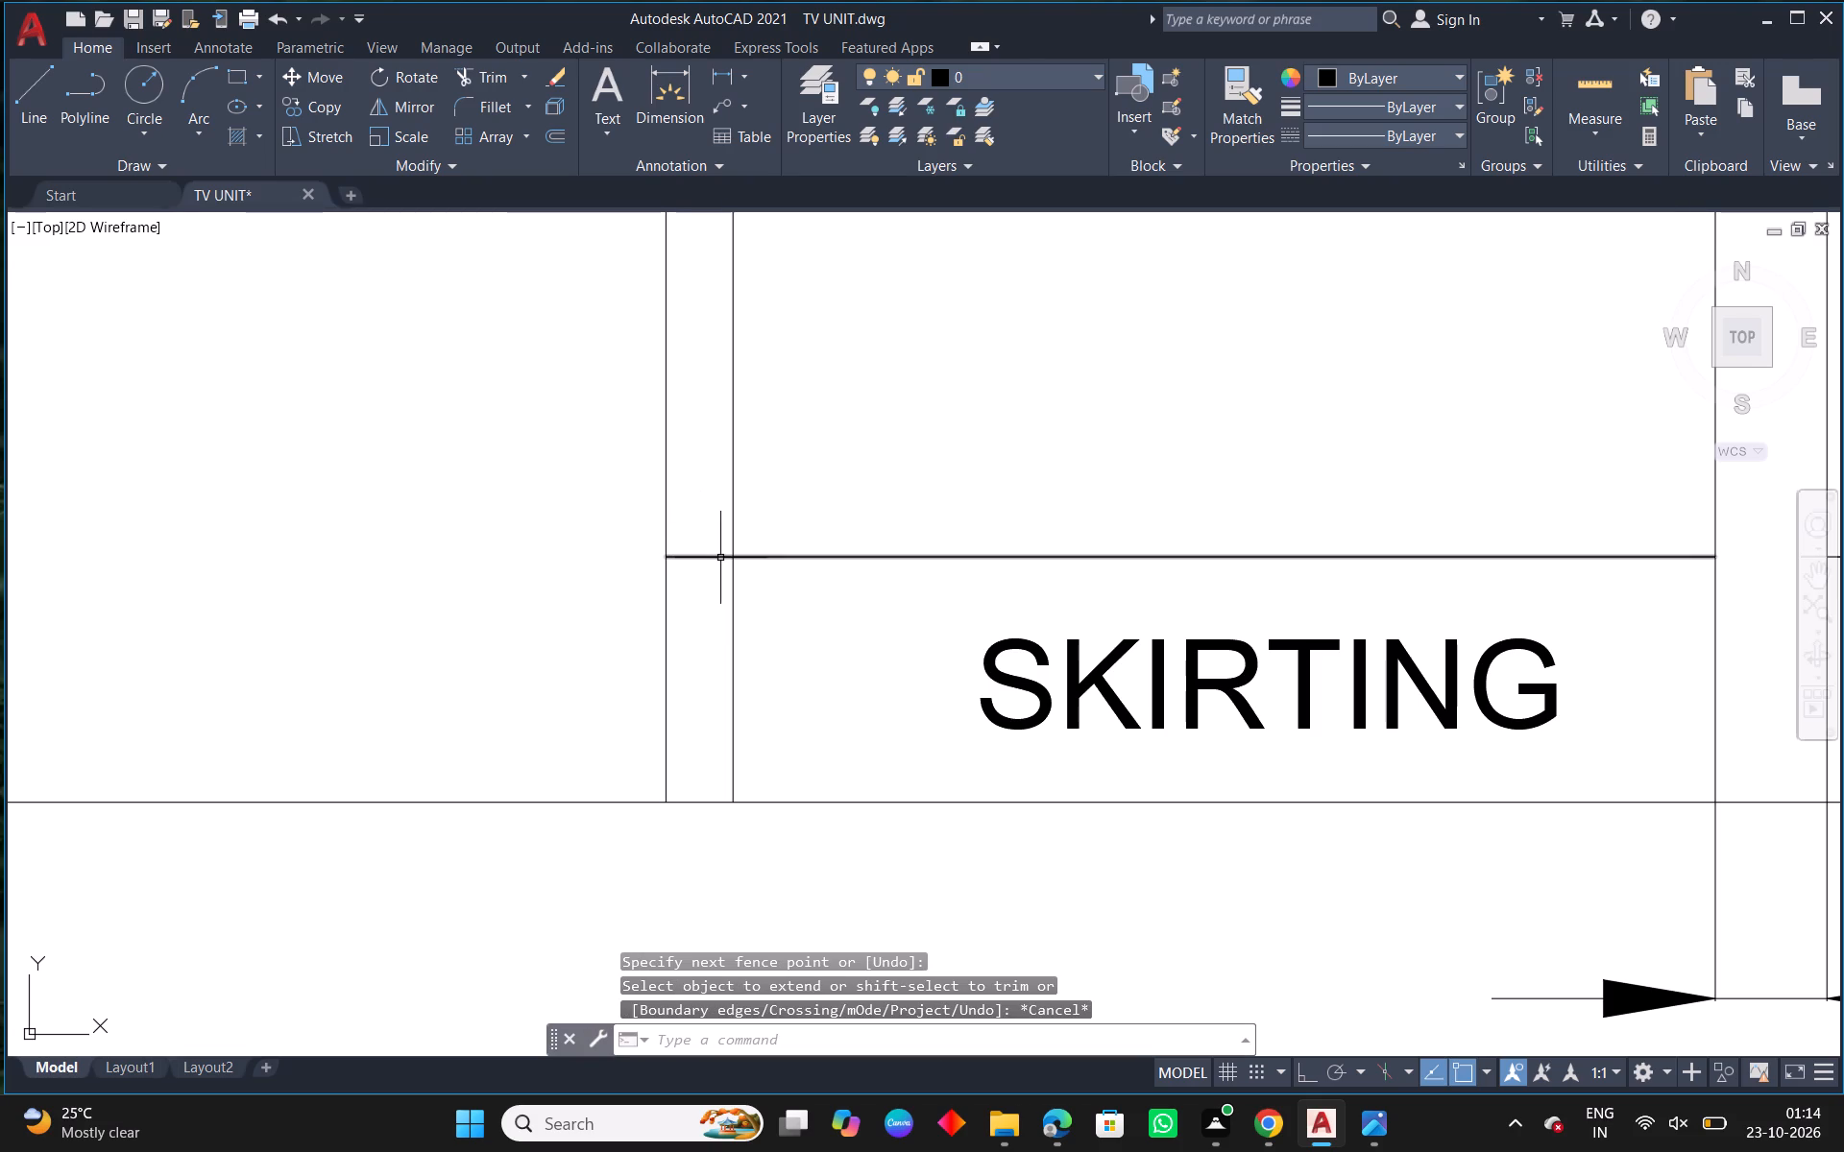
Trim the skirting's top line where it crosses the divider between the two columns.
text(TR)
key(space)
click(720, 558)
scroll(770, 627, down, 6)
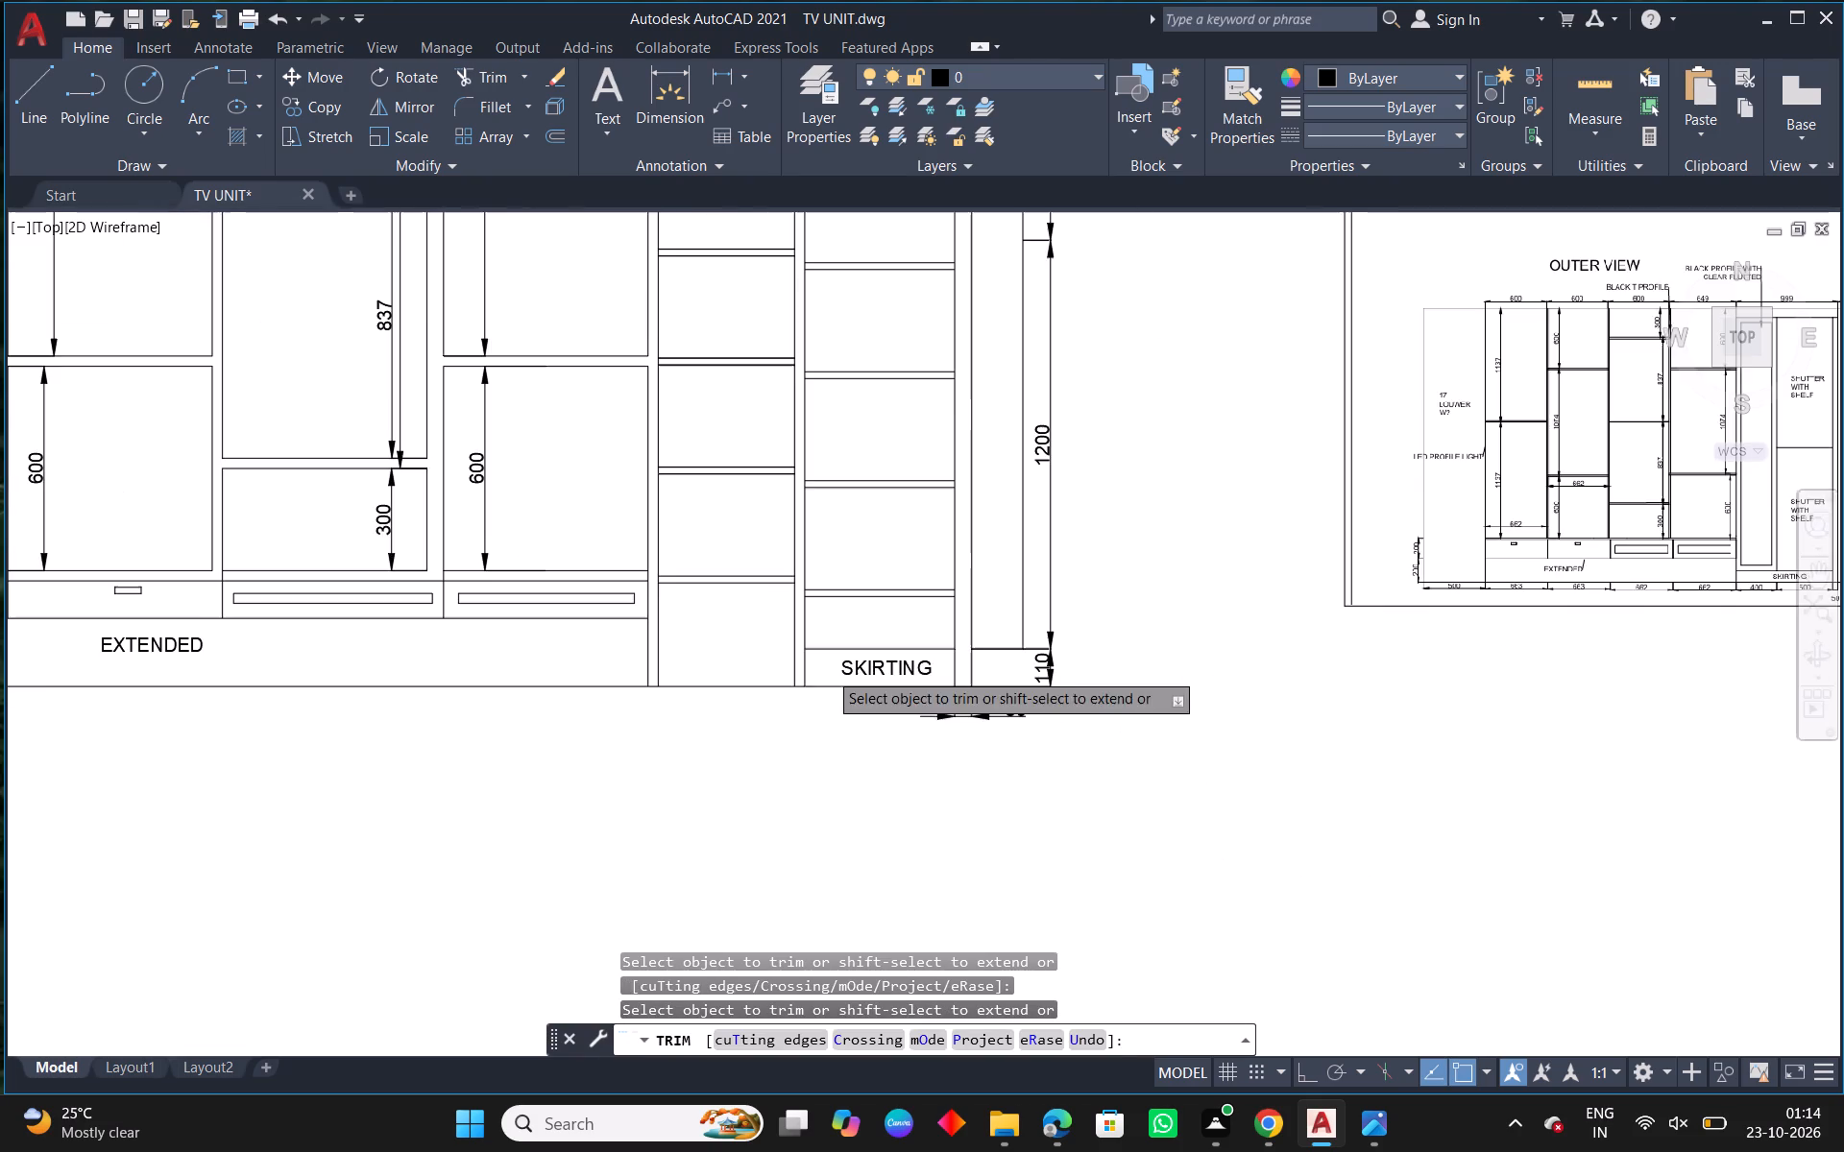
key(Escape)
Compare the base of the drawn elevation with the reference sheet's inner view, checking the drawer row, its labels and the skirting.
scroll(803, 675, down, 2)
middle_drag(917, 692, 869, 733)
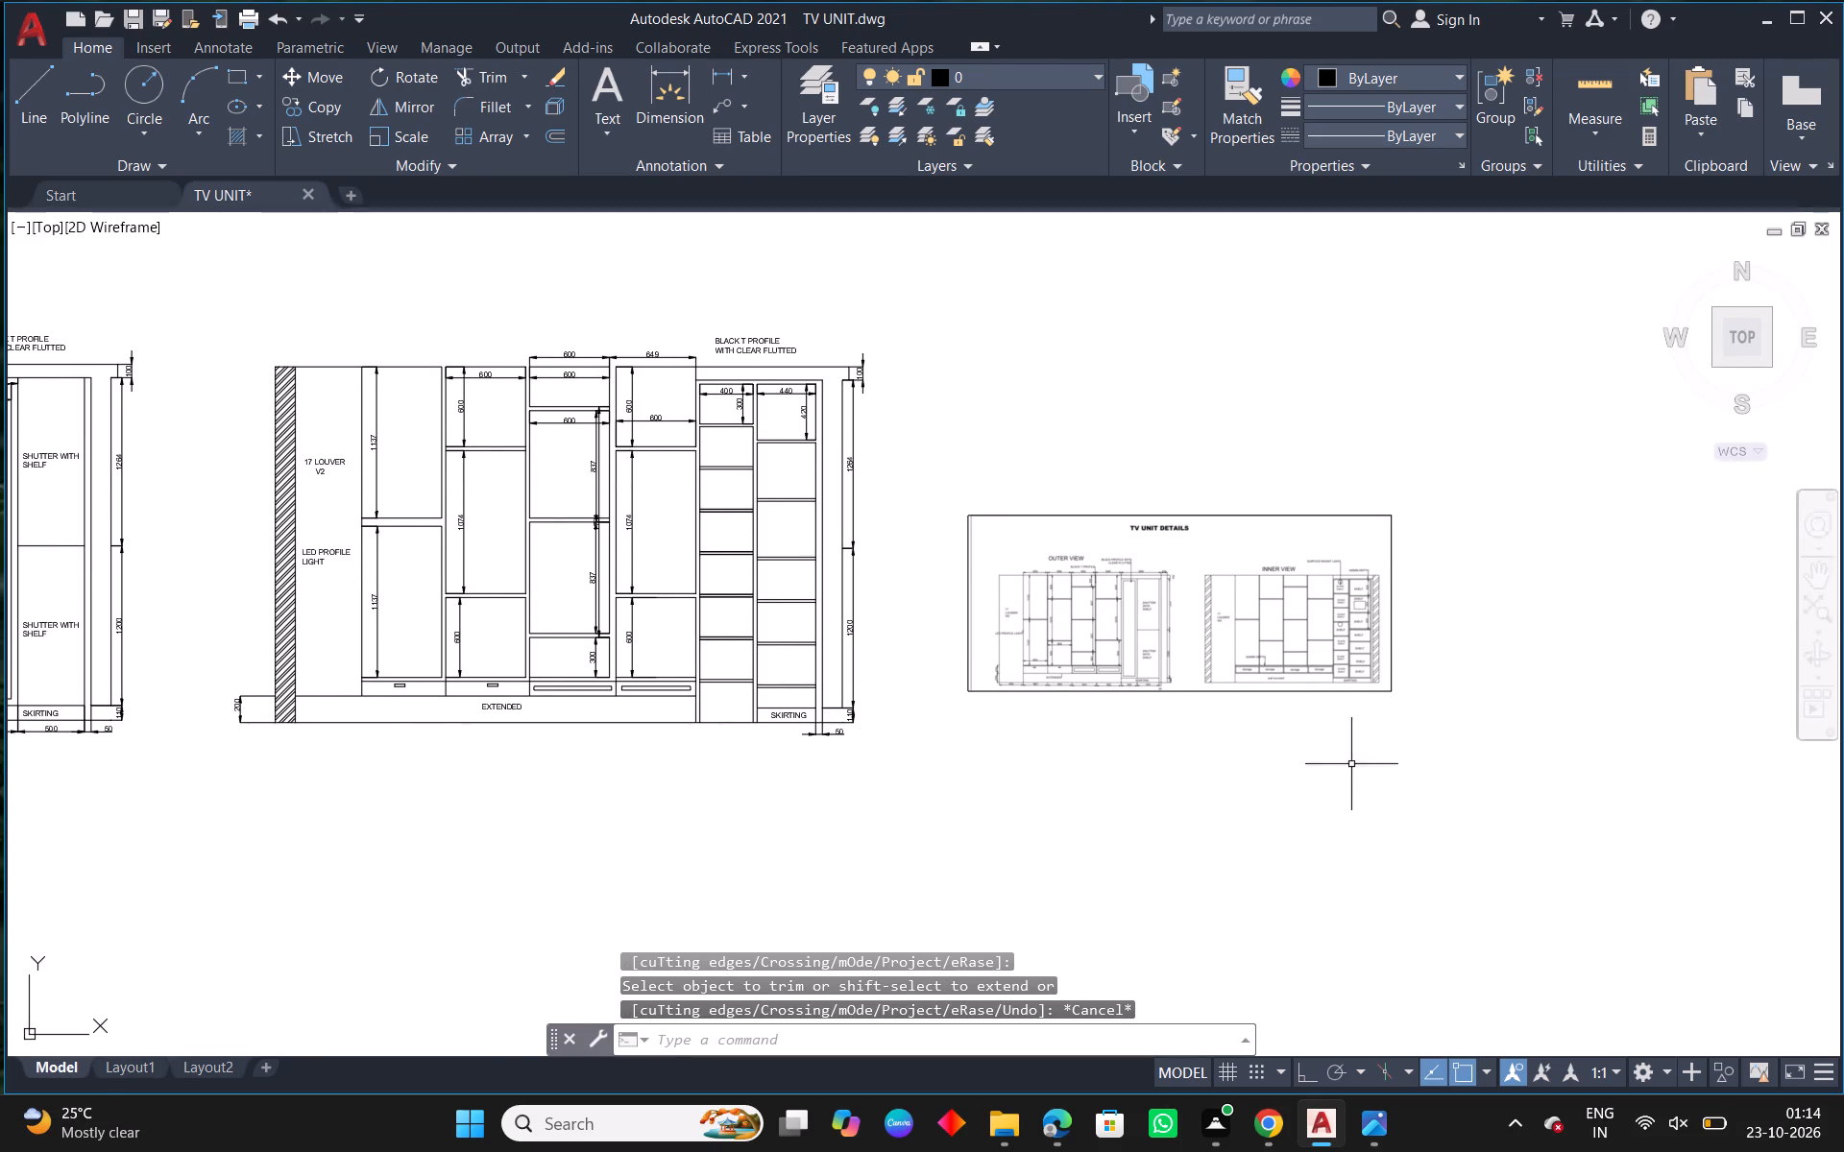
scroll(1392, 694, up, 3)
scroll(1393, 678, down, 2)
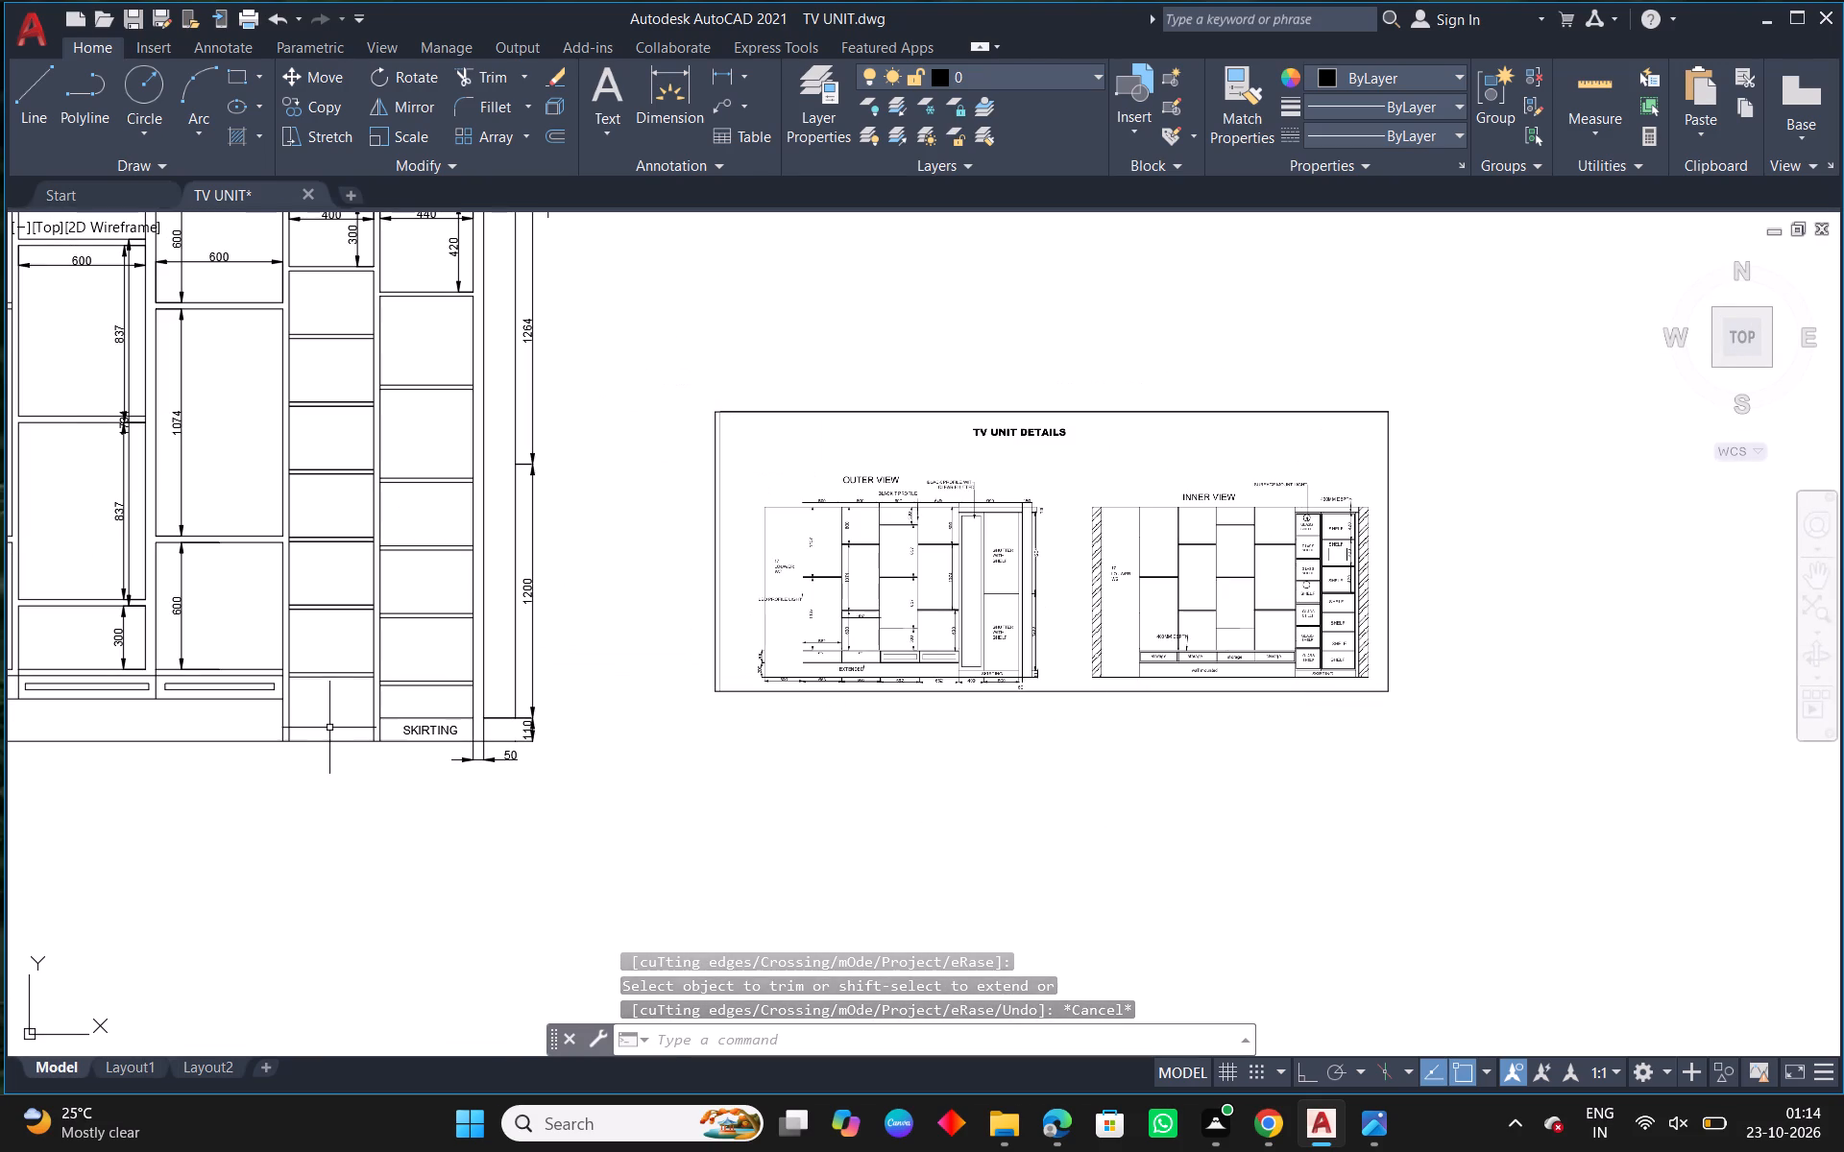
scroll(328, 728, up, 1)
middle_drag(385, 732, 622, 748)
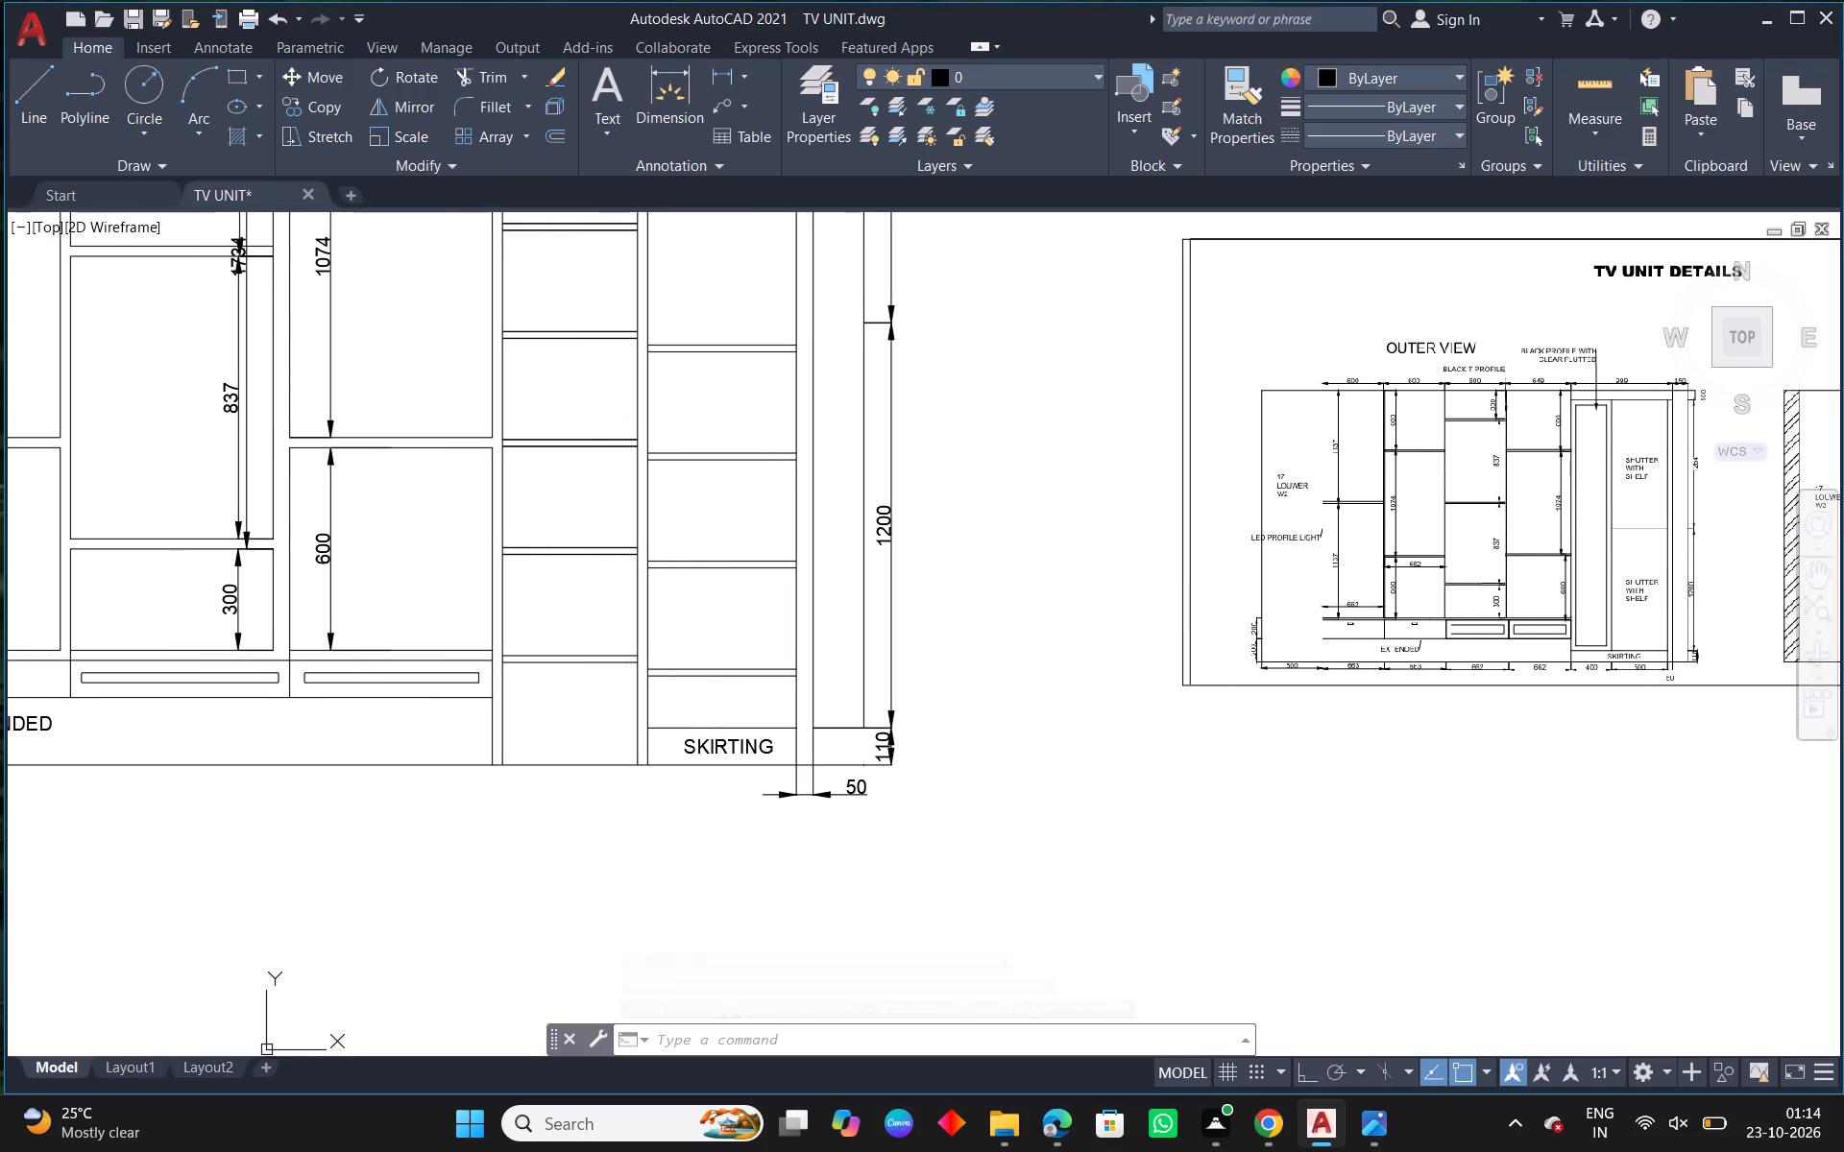
middle_drag(622, 748, 622, 817)
scroll(660, 852, down, 1)
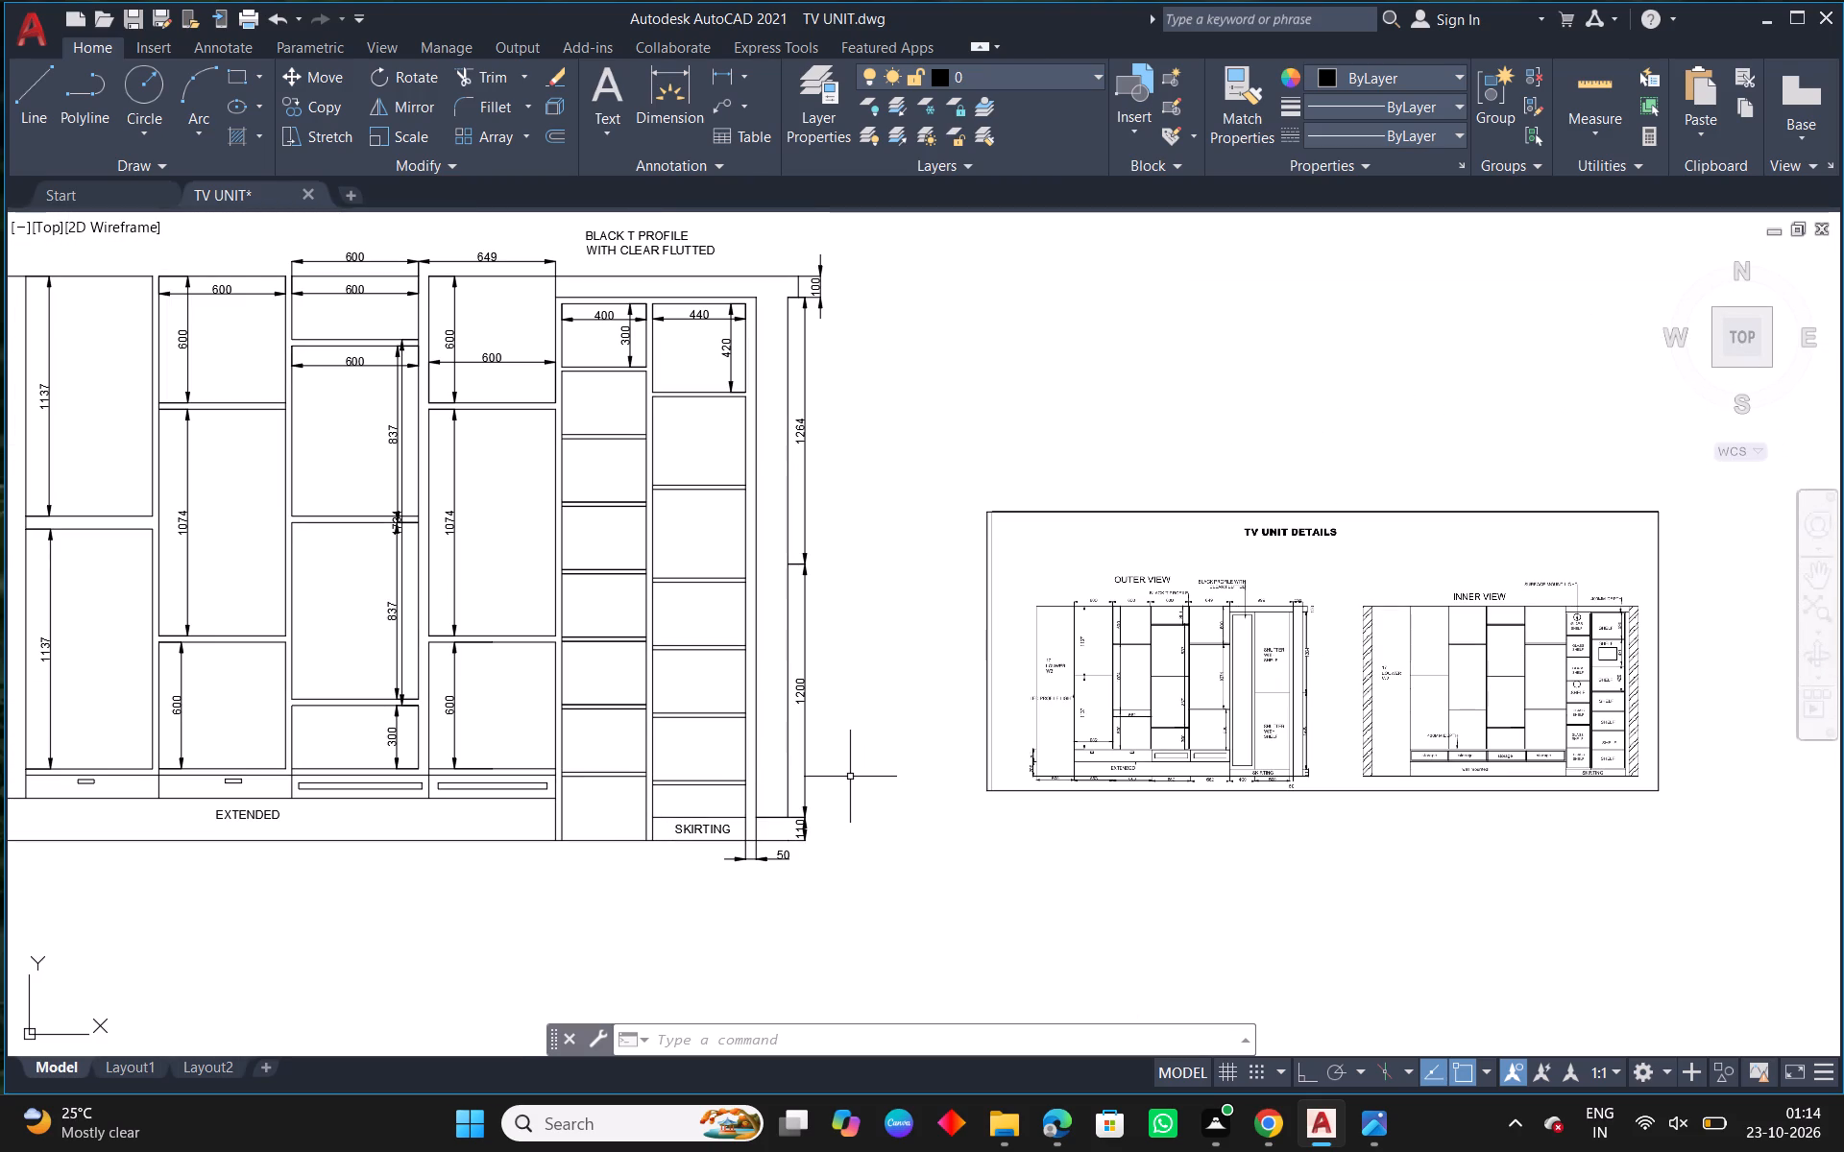
middle_drag(812, 777, 264, 734)
scroll(969, 728, up, 3)
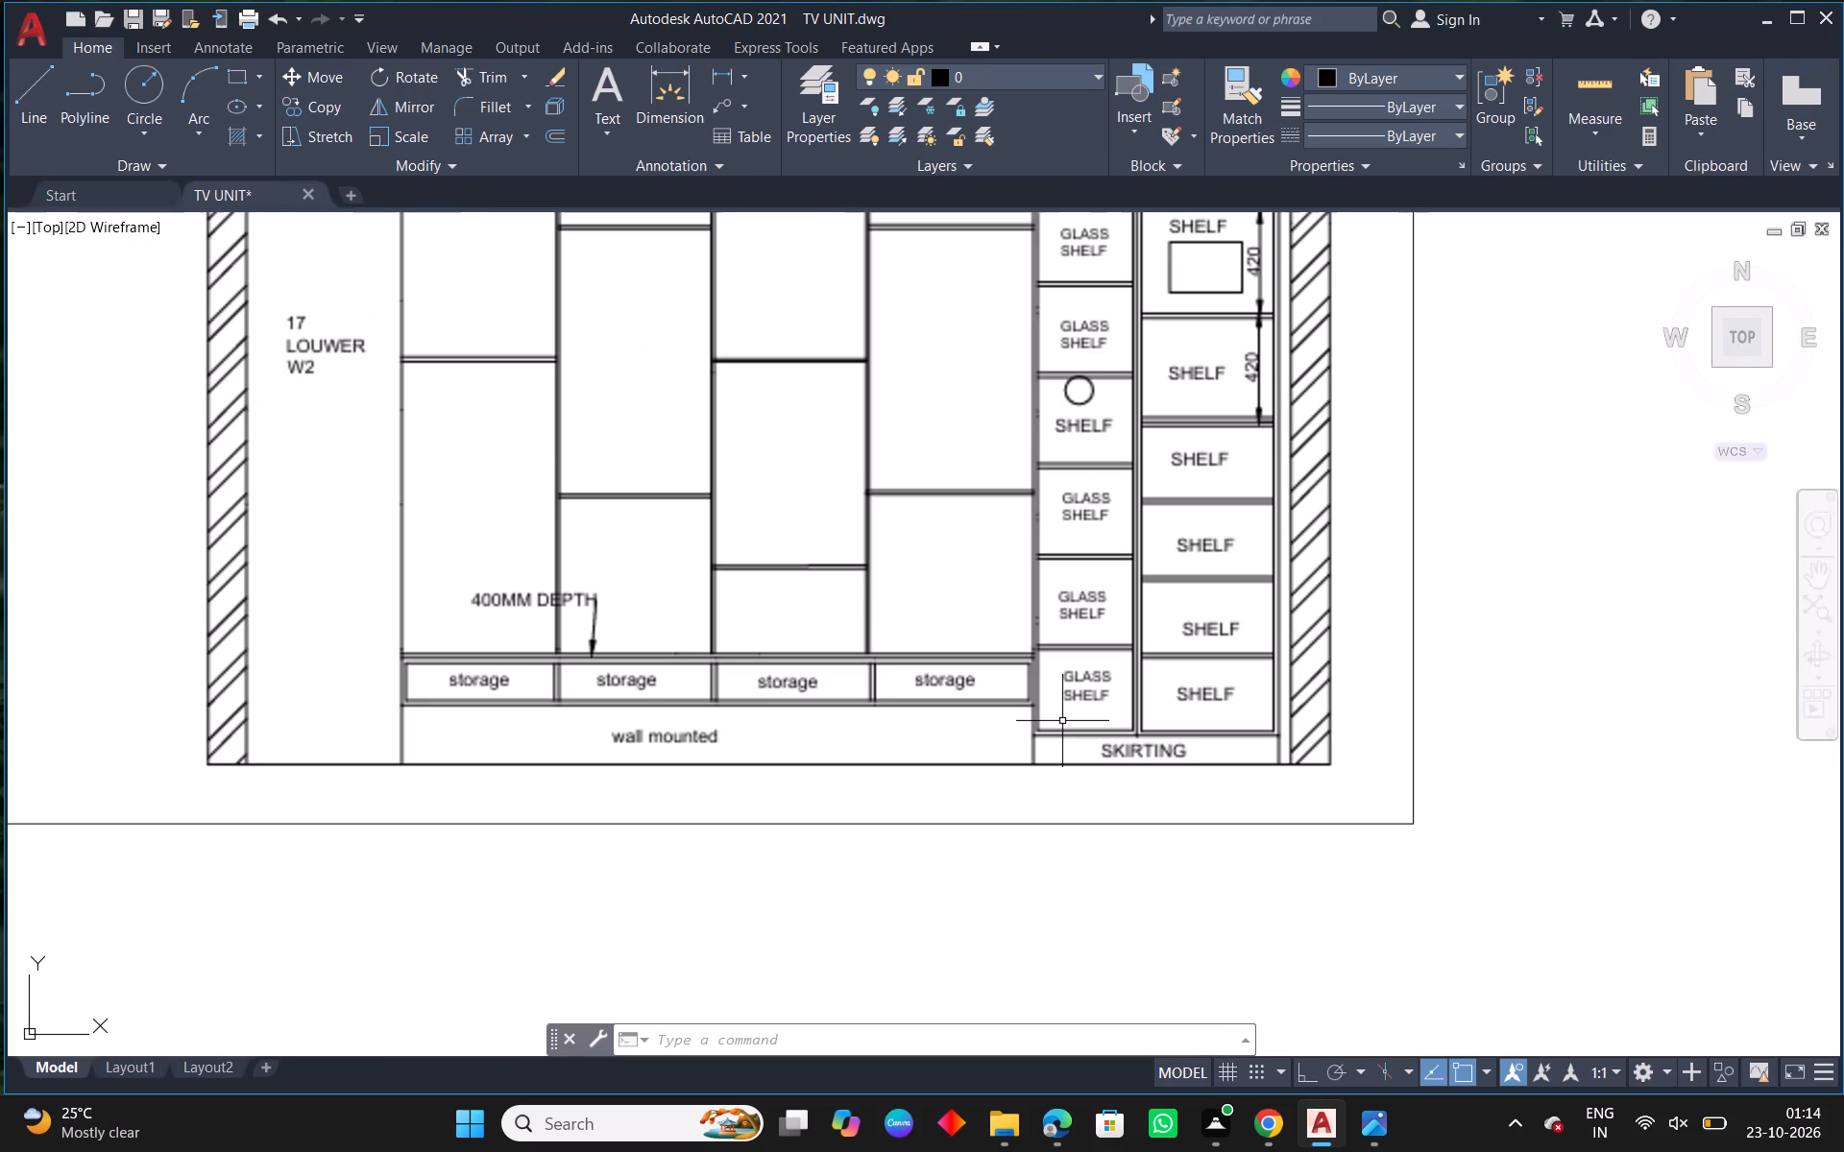
scroll(1062, 721, down, 4)
middle_drag(417, 755, 458, 720)
scroll(1003, 725, up, 2)
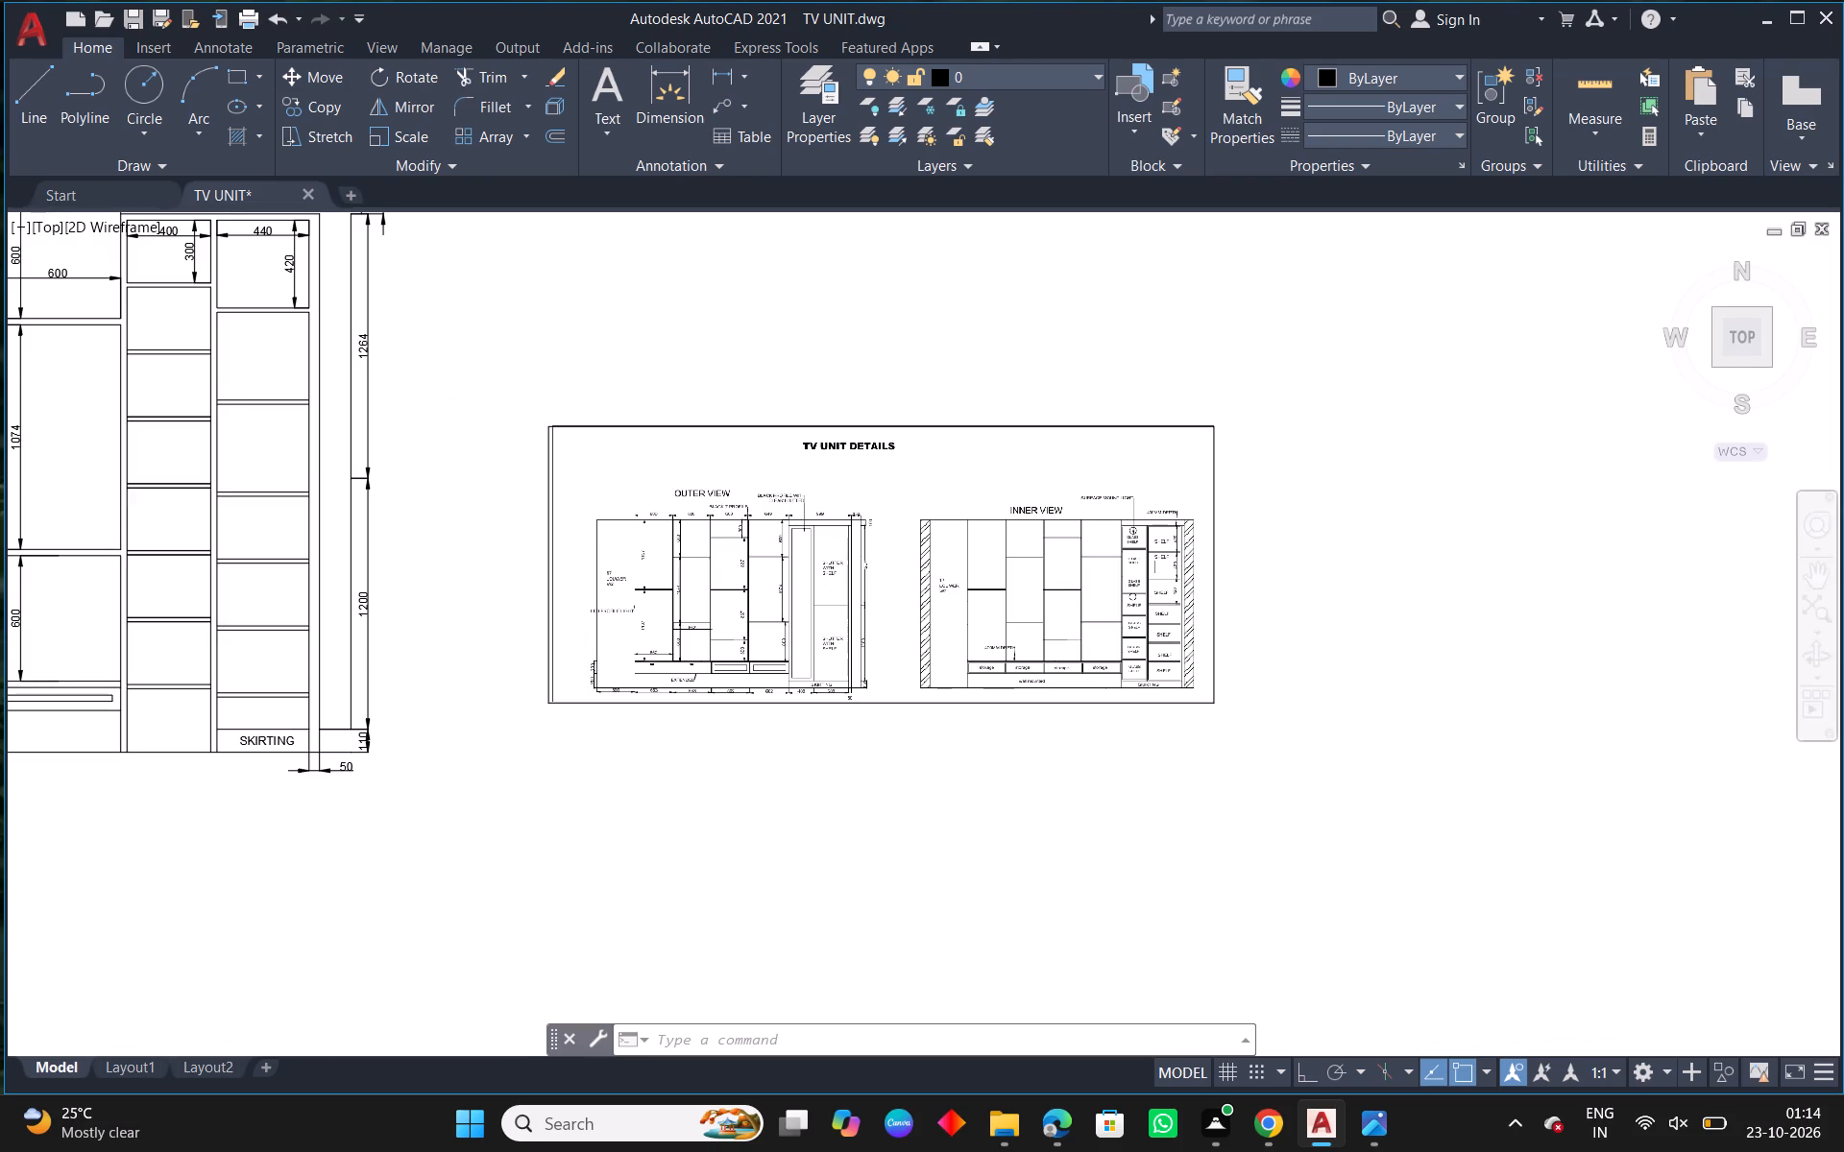
scroll(1118, 618, up, 2)
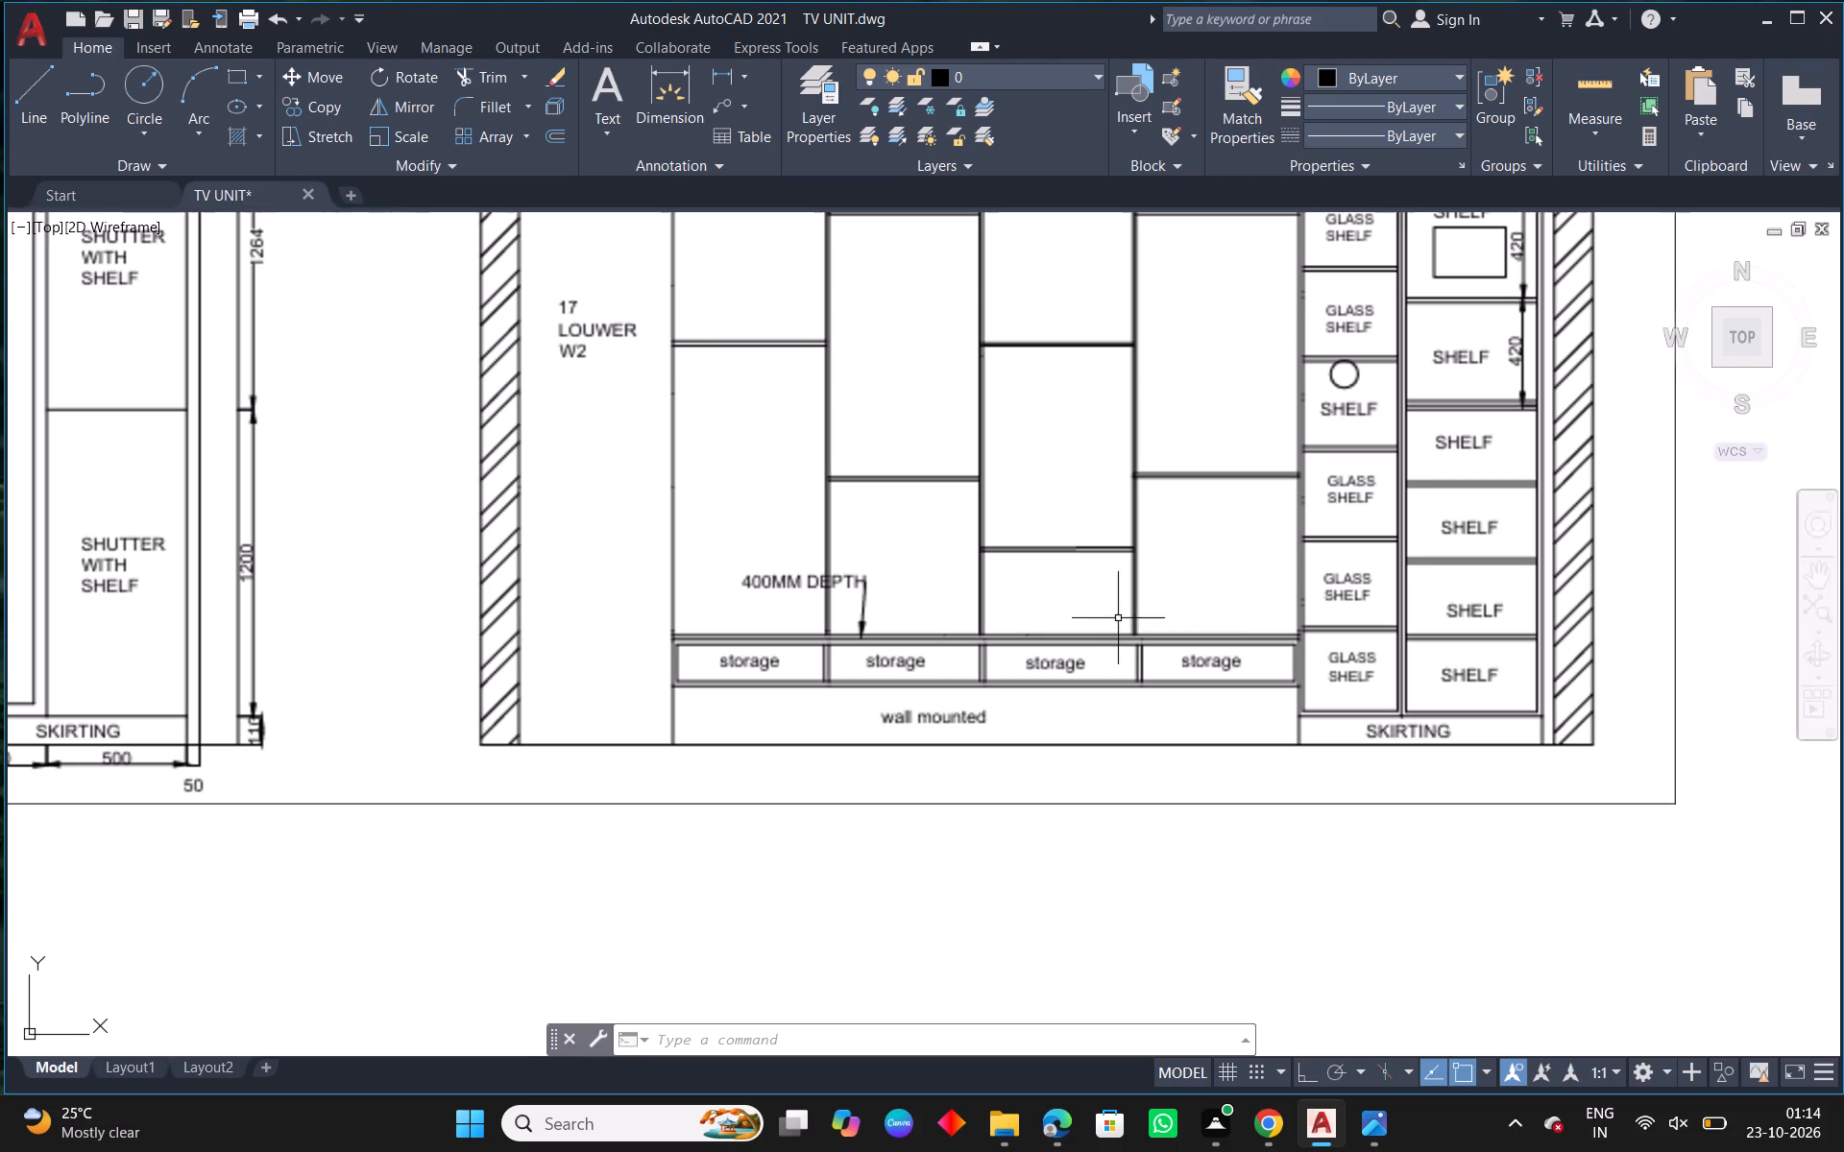
scroll(1076, 749, down, 2)
middle_drag(549, 828, 695, 816)
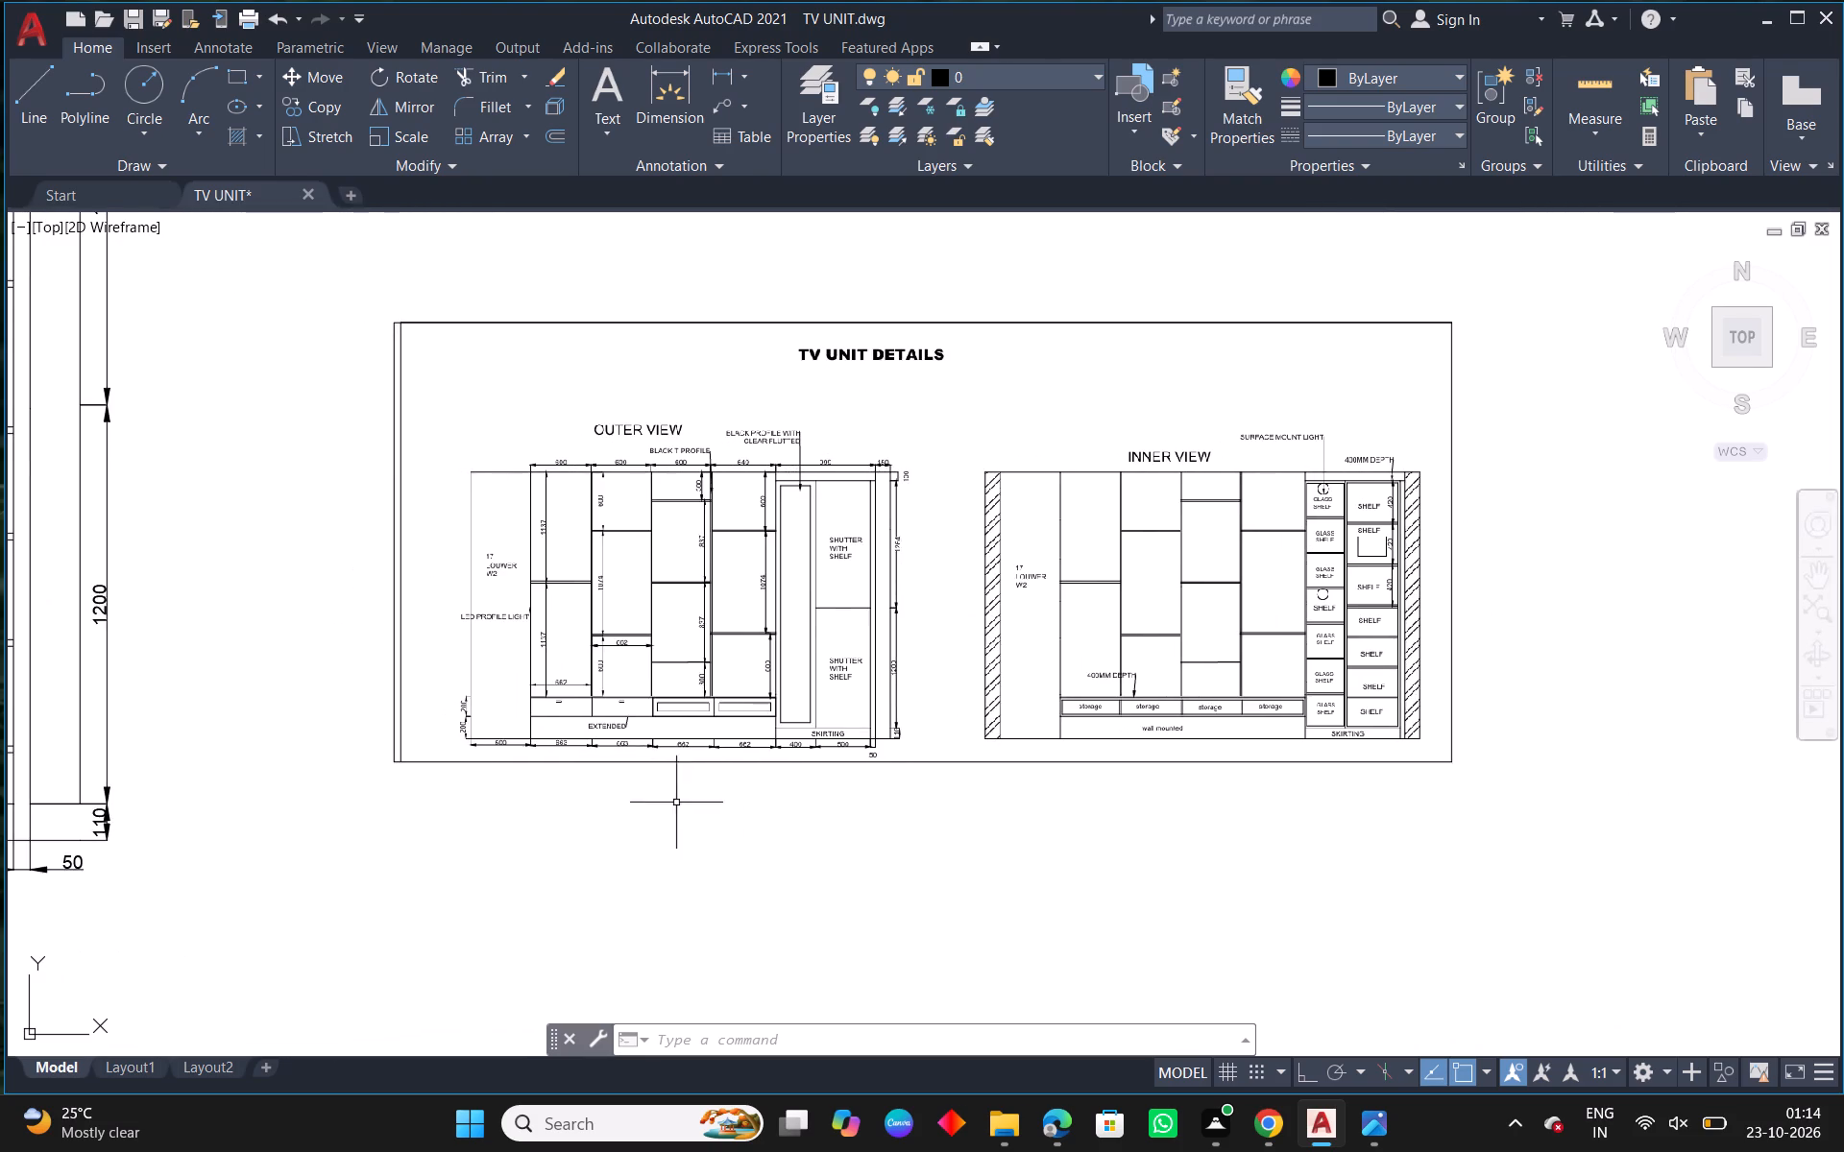
scroll(594, 723, up, 3)
scroll(702, 746, down, 4)
Change the EXTENDED label below the drawer row to WALL MOUNTED.
middle_drag(541, 780, 1180, 738)
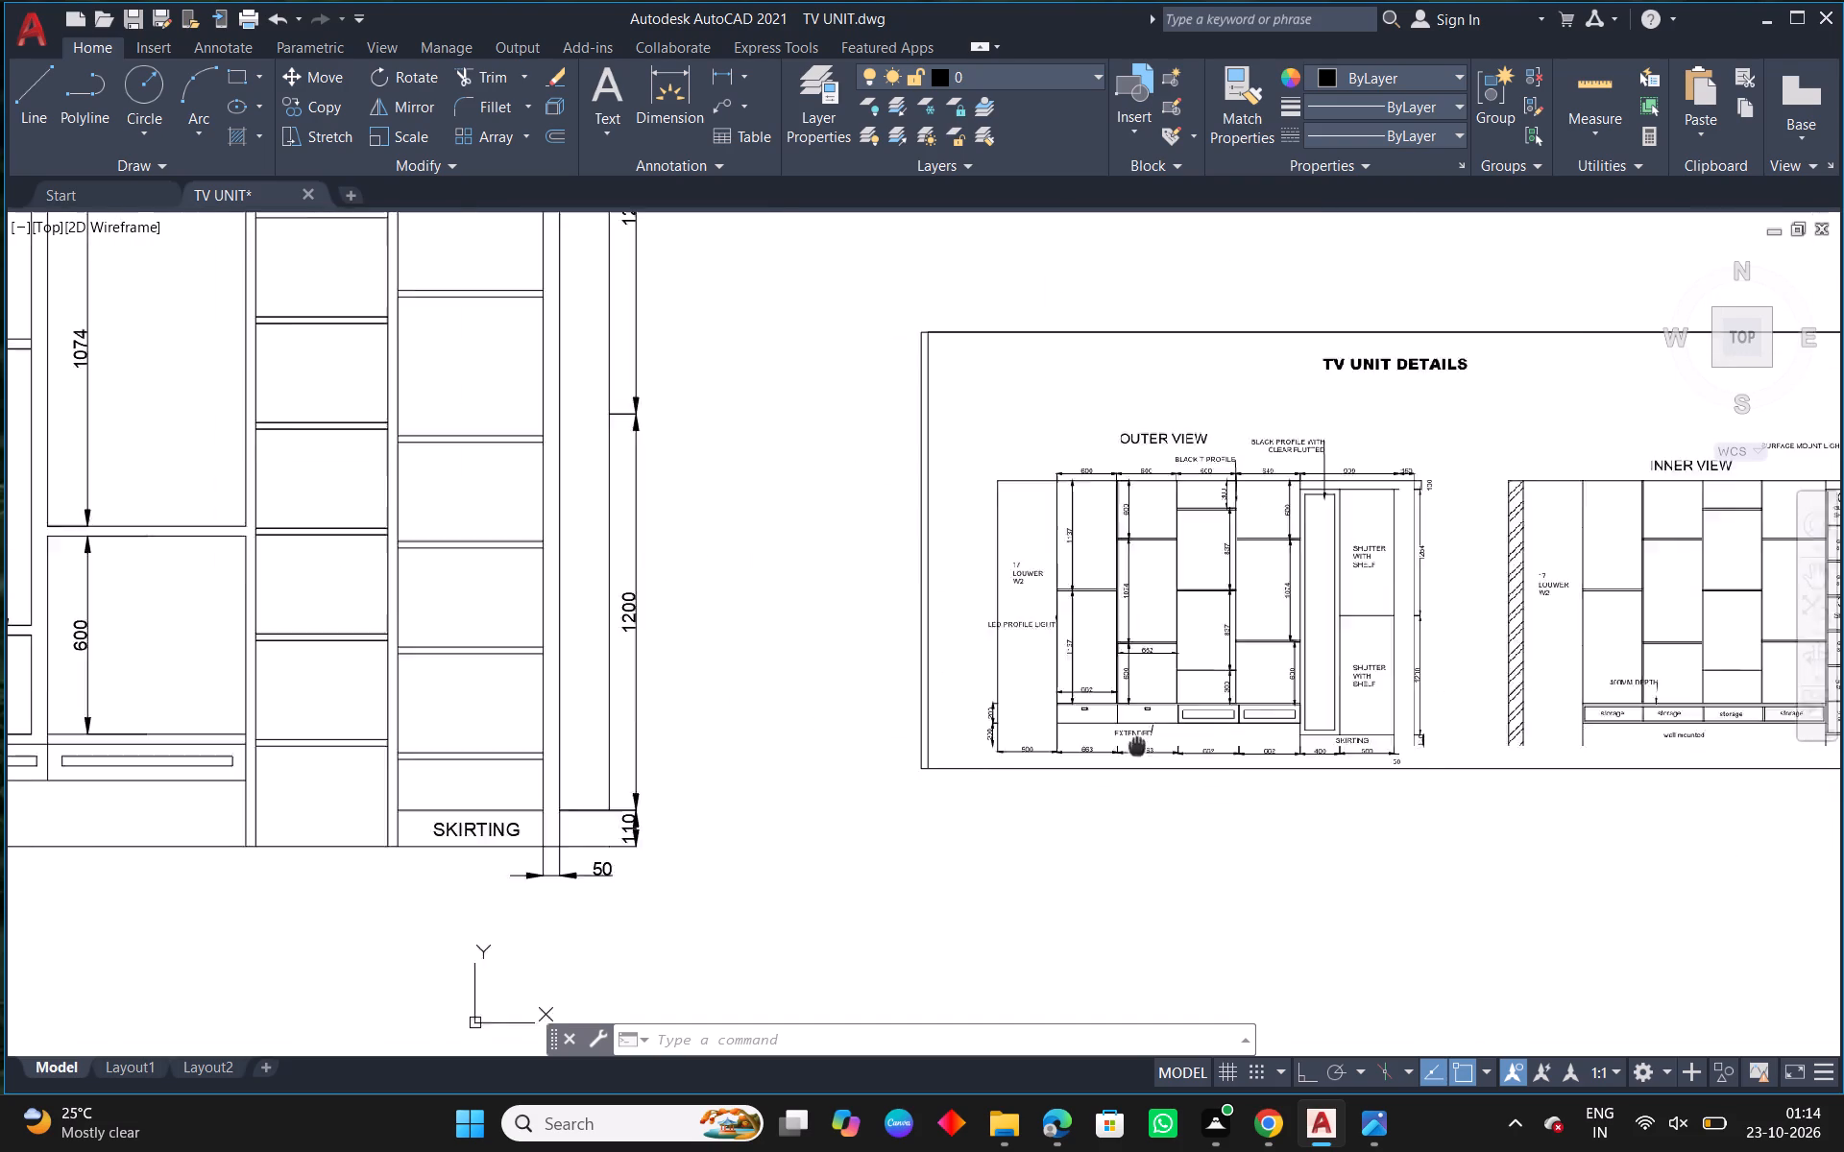
middle_drag(1180, 738, 1272, 721)
middle_drag(530, 810, 1073, 784)
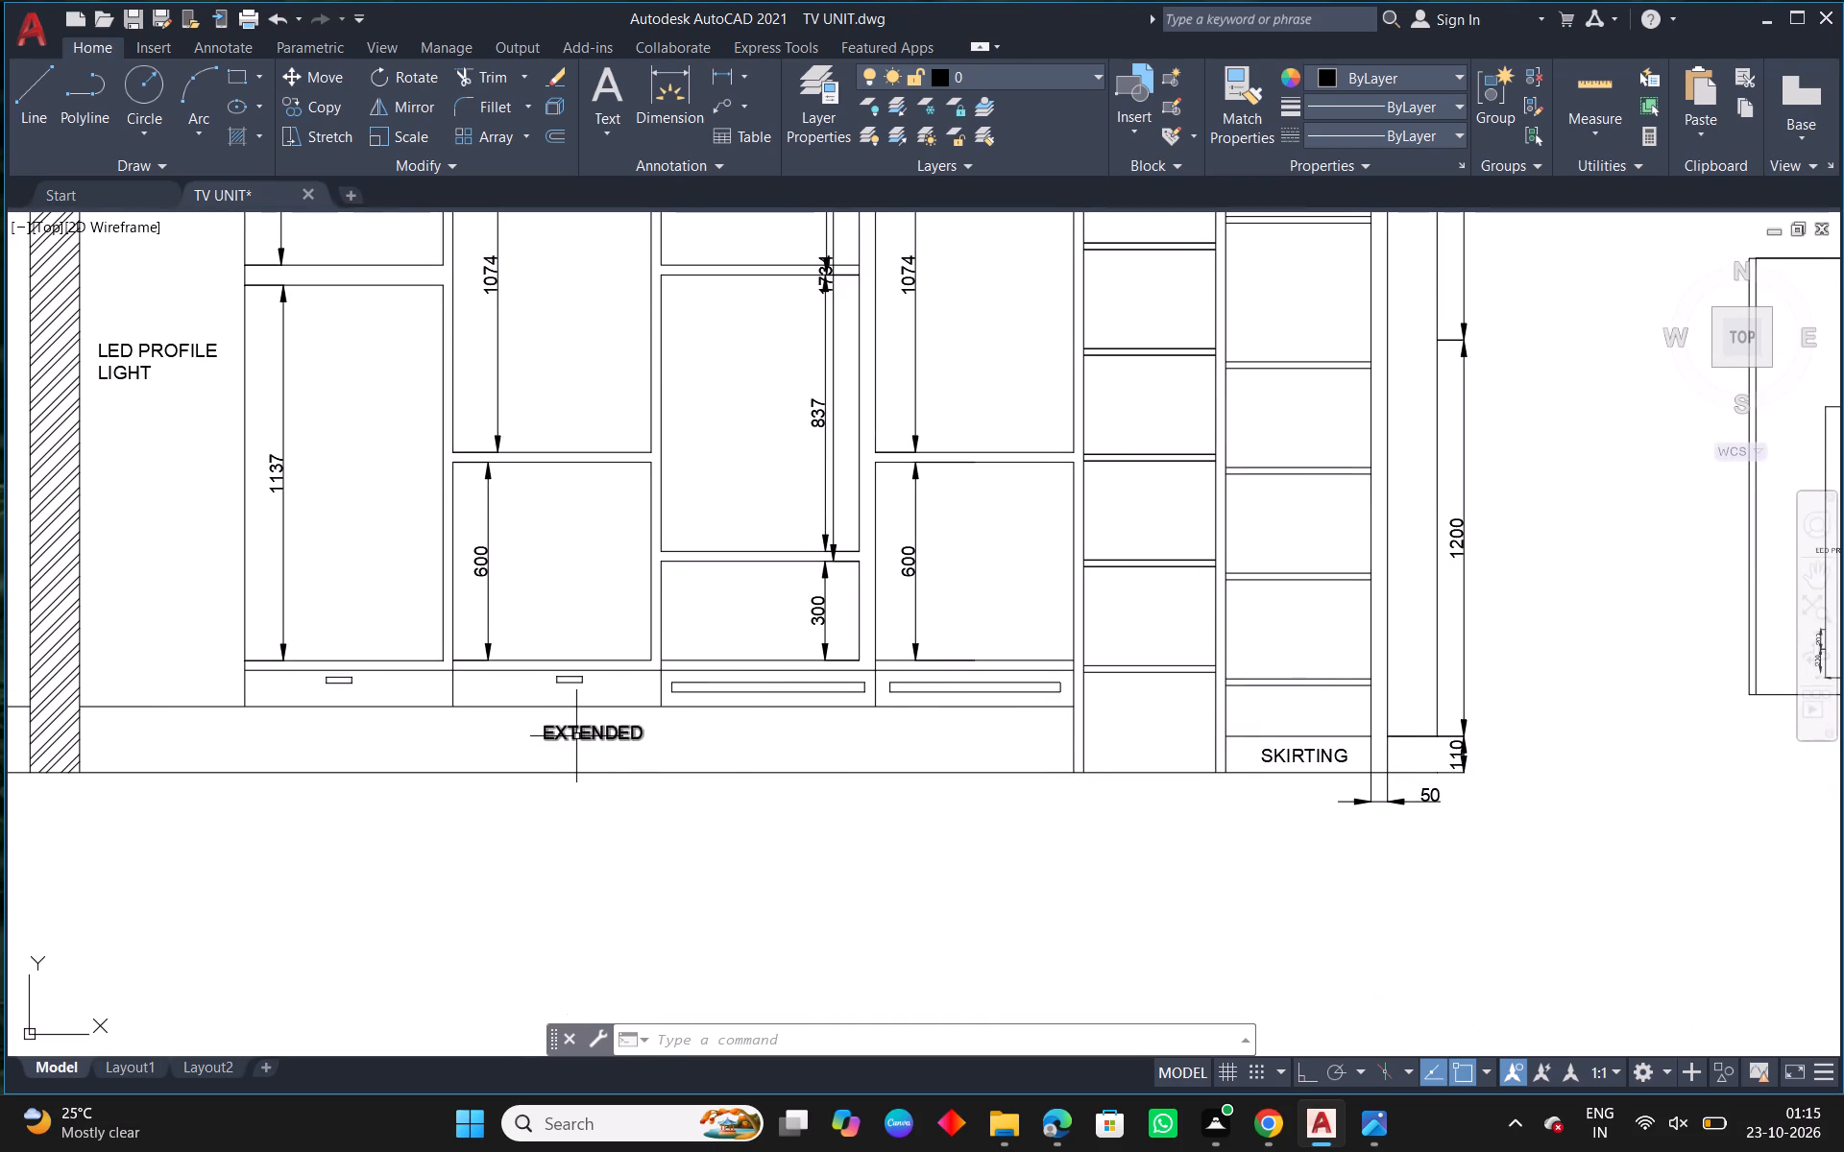
text(ED)
key(space)
click(576, 736)
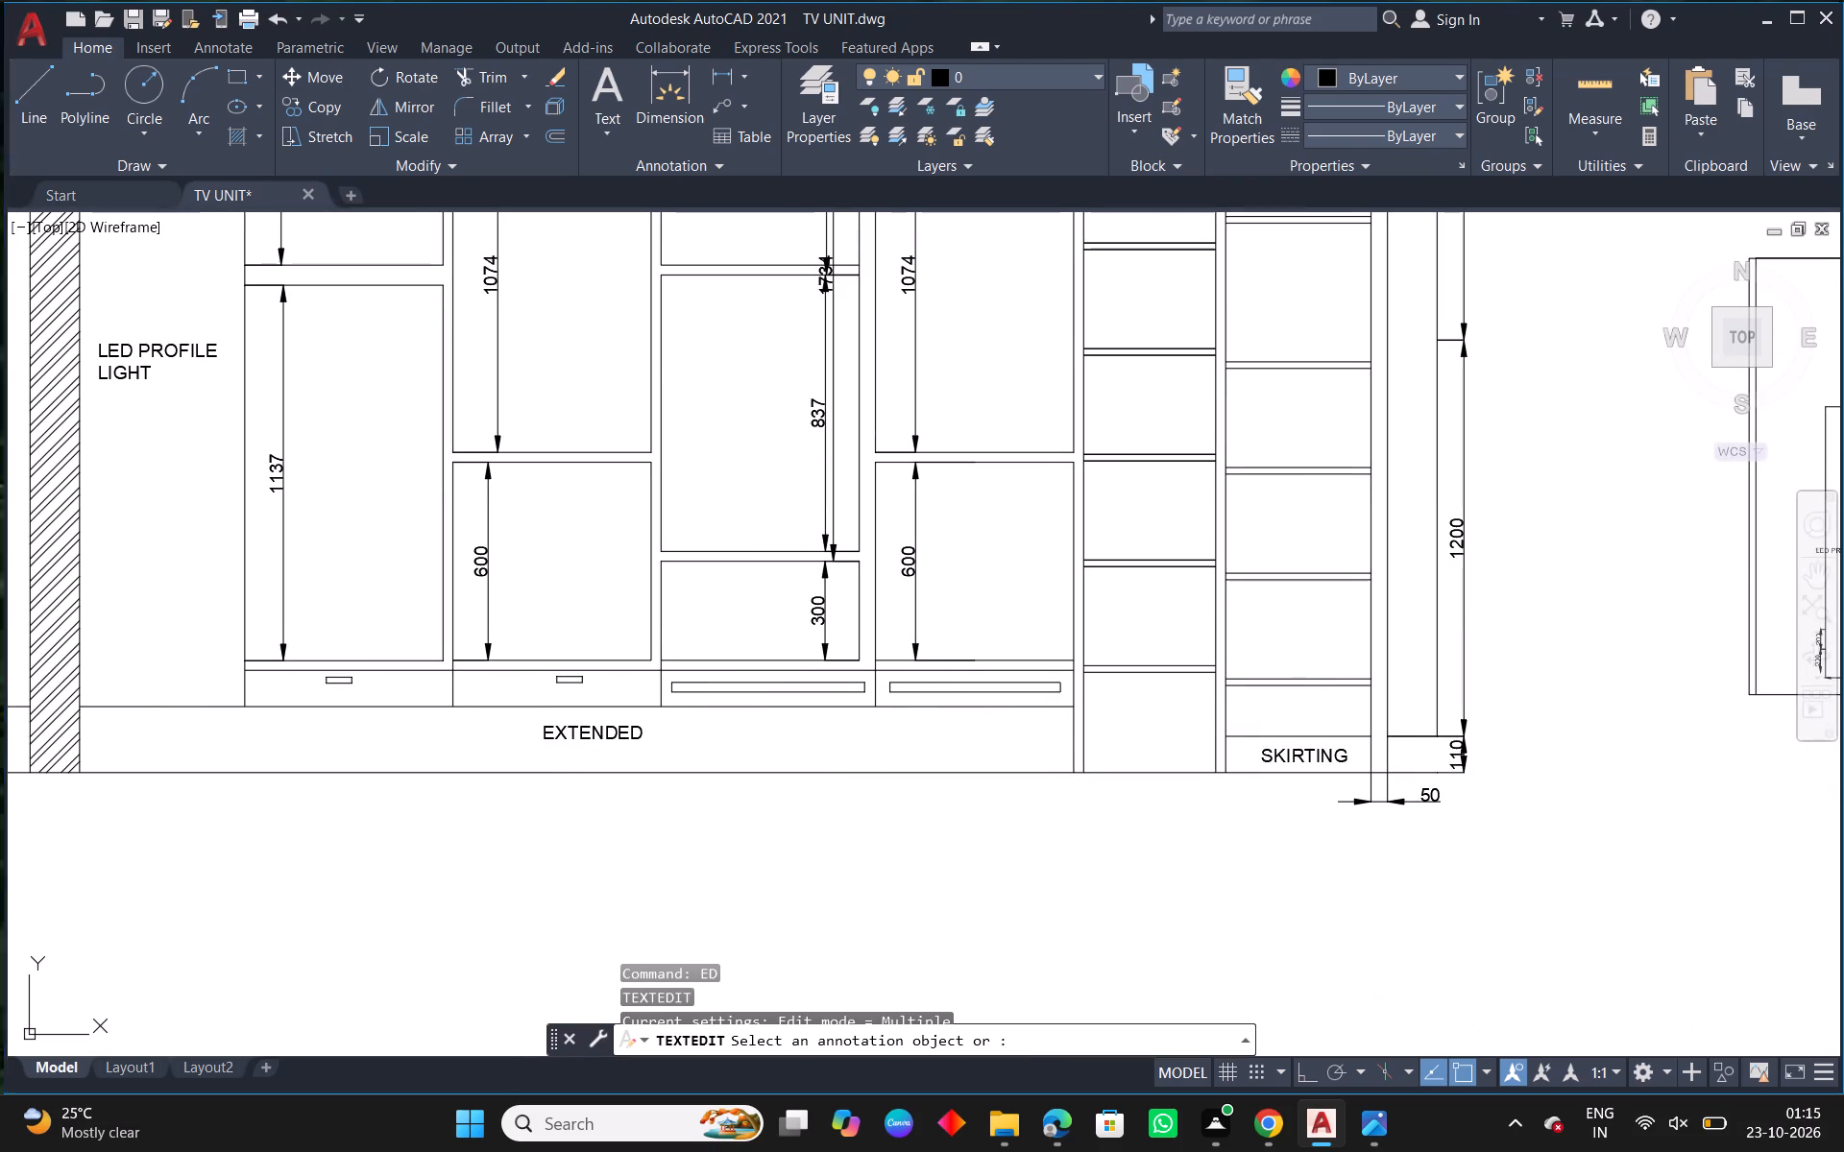
drag(653, 729, 499, 738)
key(BackSpace)
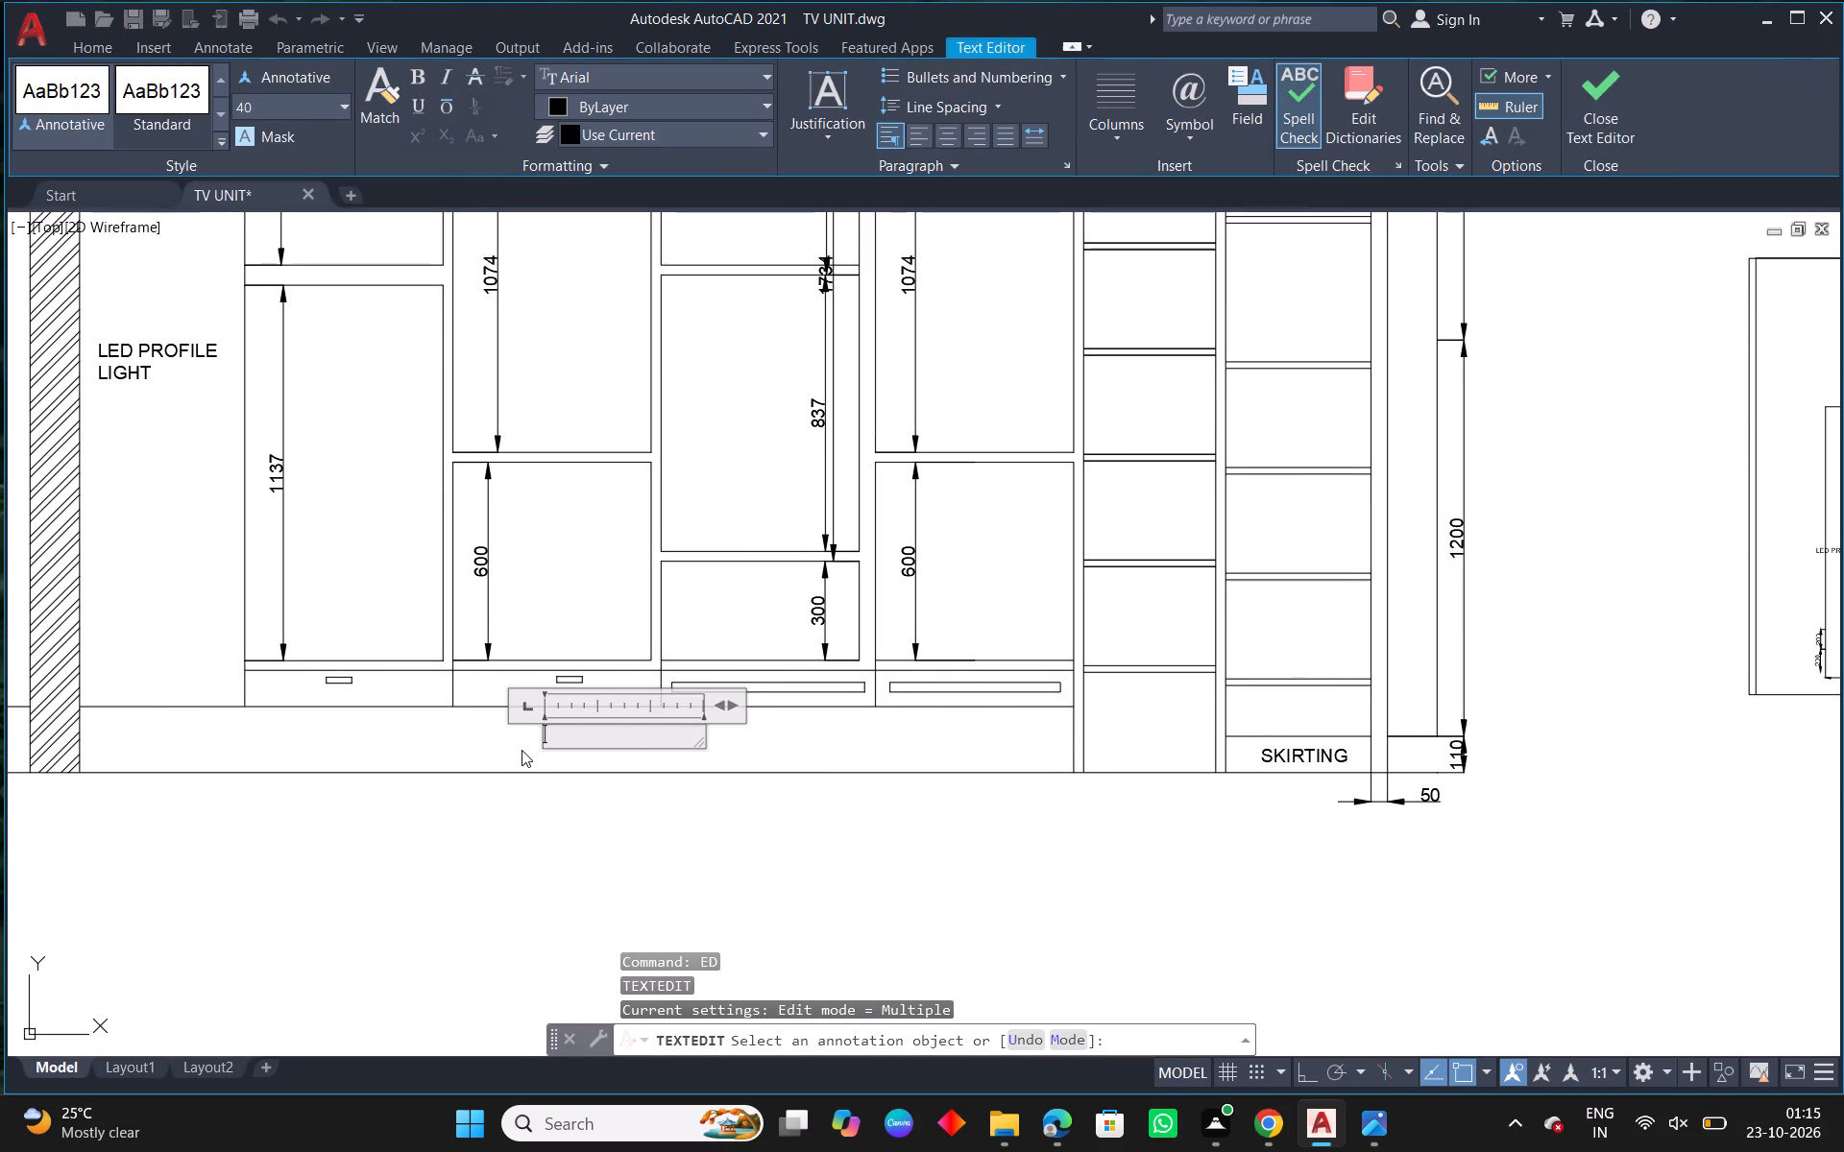
text(WALL MOUNTED)
click(794, 732)
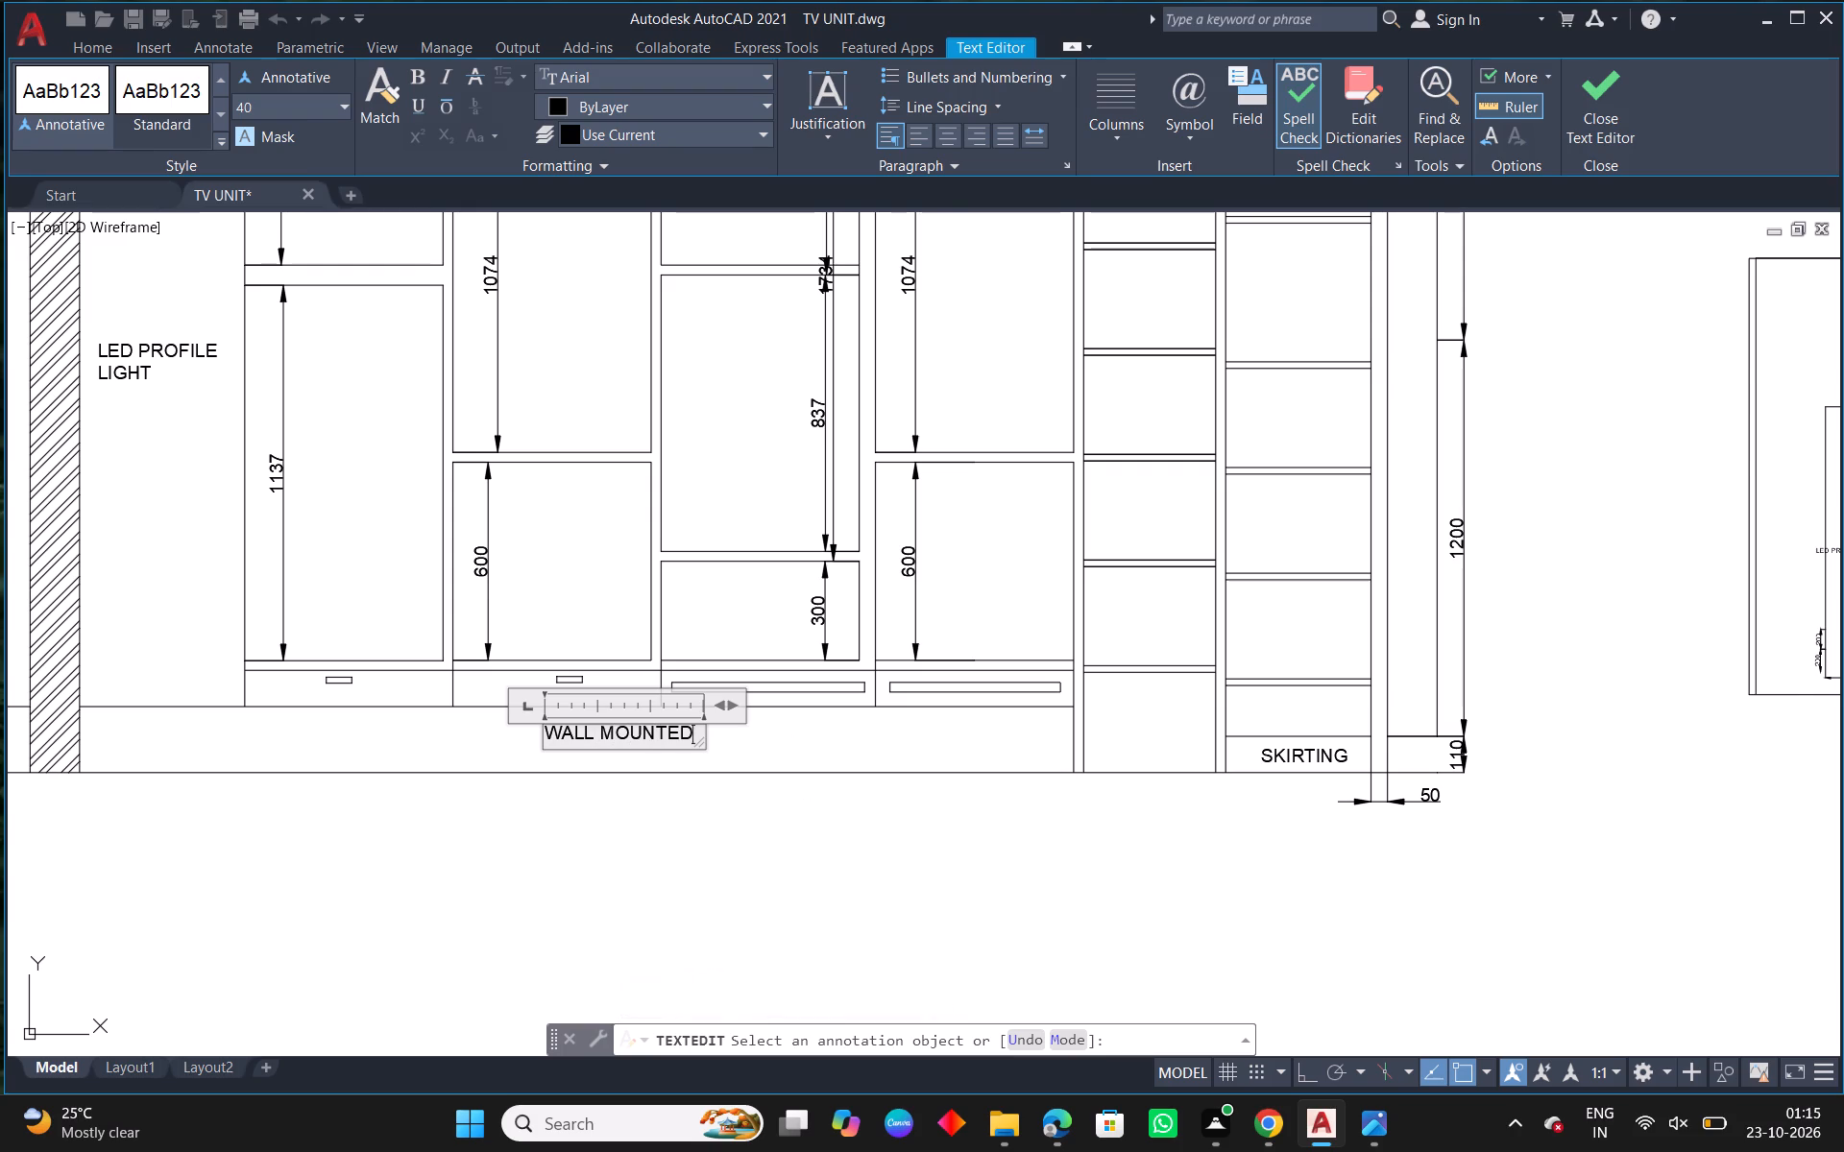
key(Escape)
Examine the reference sheet's inner view again for what the drawer row should contain.
scroll(857, 788, down, 2)
middle_drag(1043, 793, 961, 776)
scroll(1327, 728, up, 2)
scroll(1330, 724, down, 1)
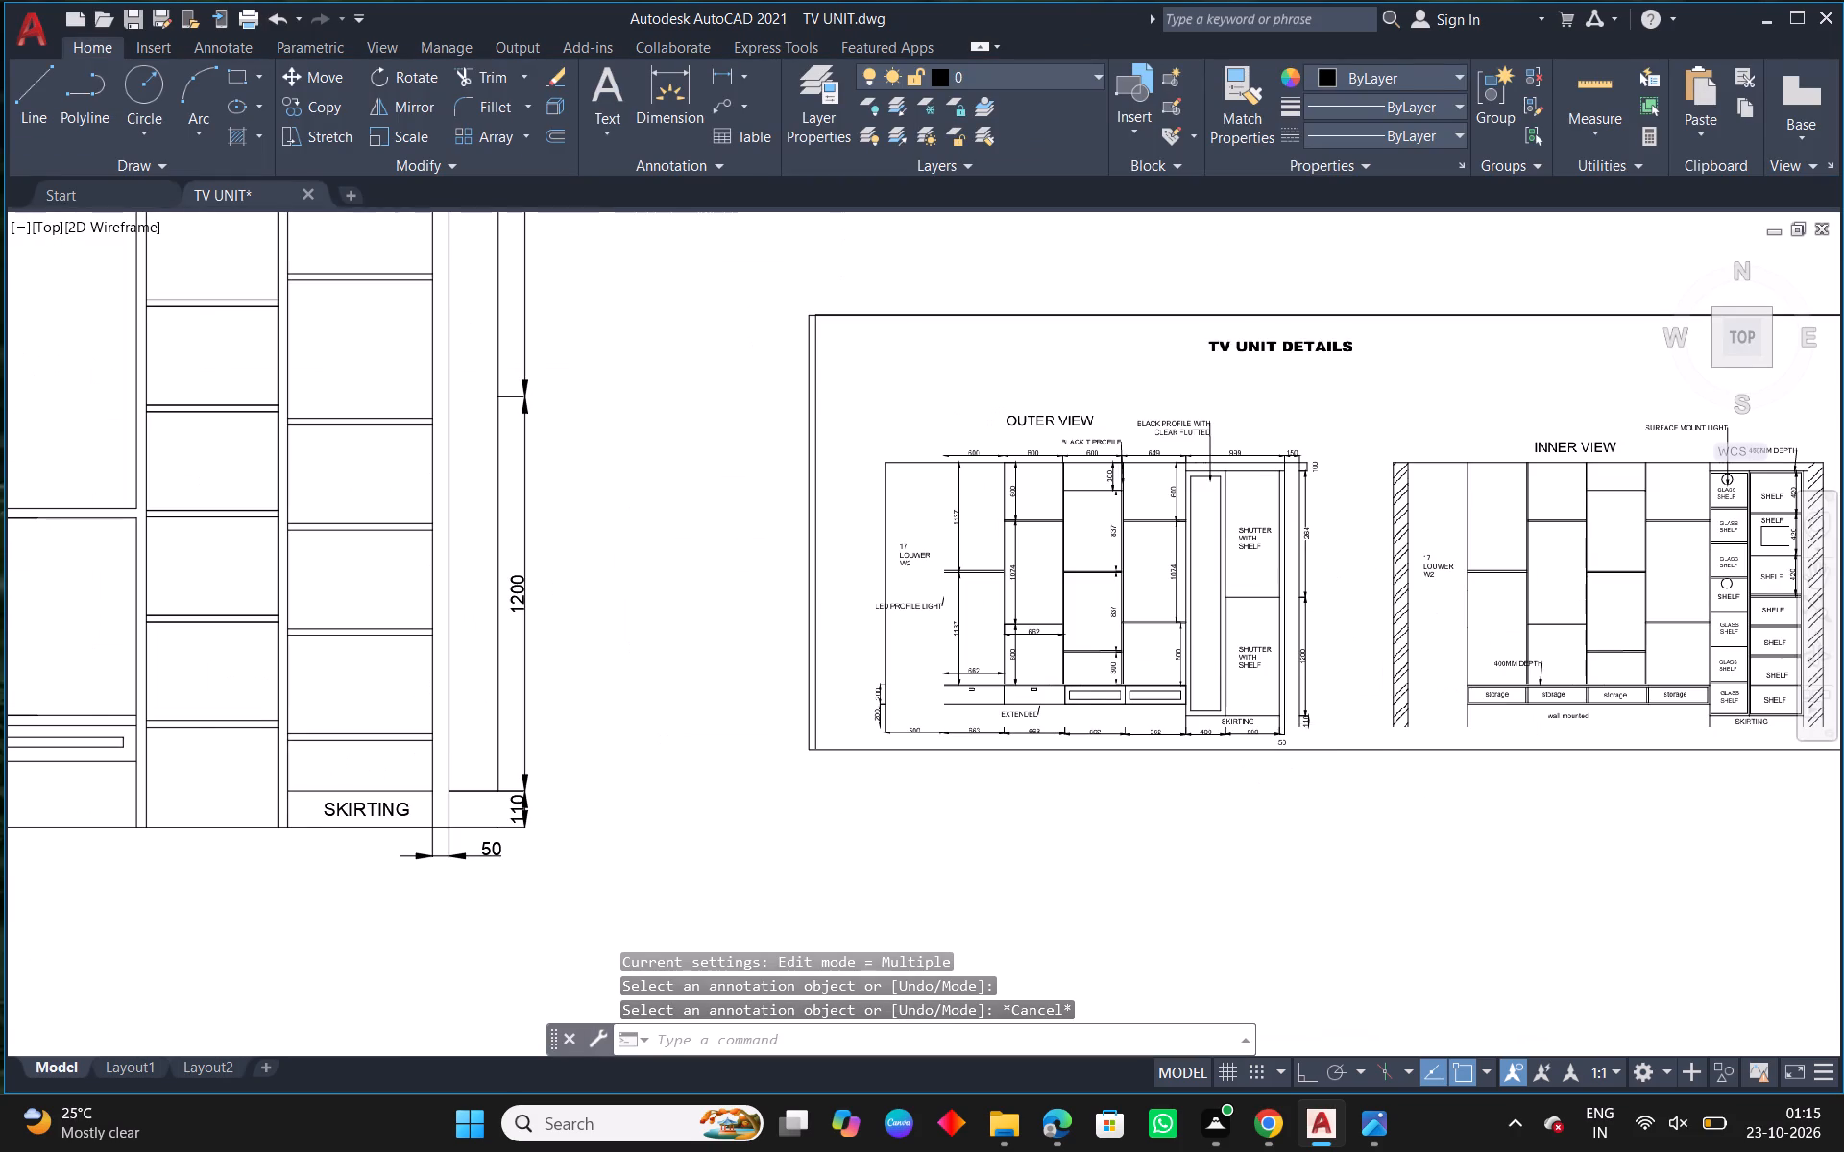
middle_drag(380, 905, 180, 849)
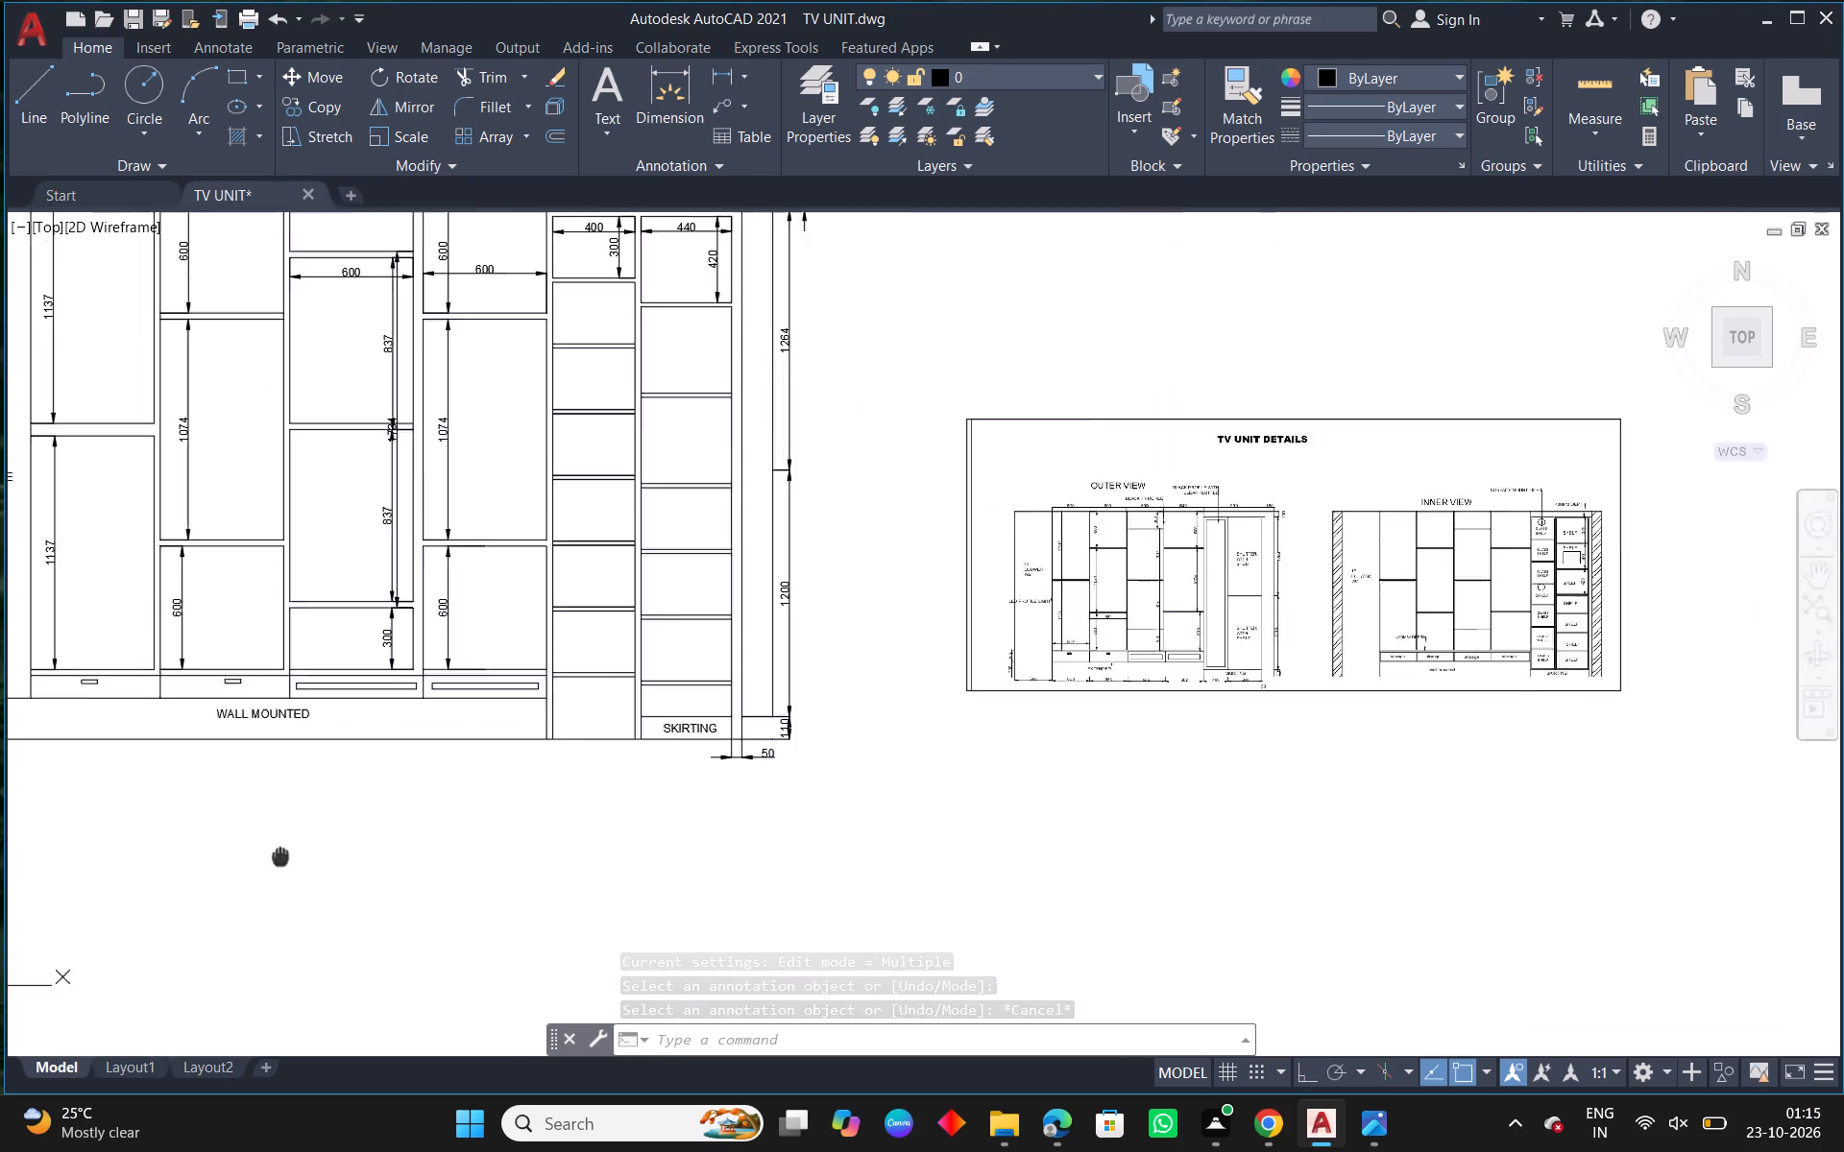
middle_drag(180, 849, 21, 836)
scroll(1107, 656, up, 3)
scroll(1087, 695, down, 3)
Delete the handle rectangles from all four drawers above the WALL MOUNTED label.
middle_drag(589, 766, 1105, 751)
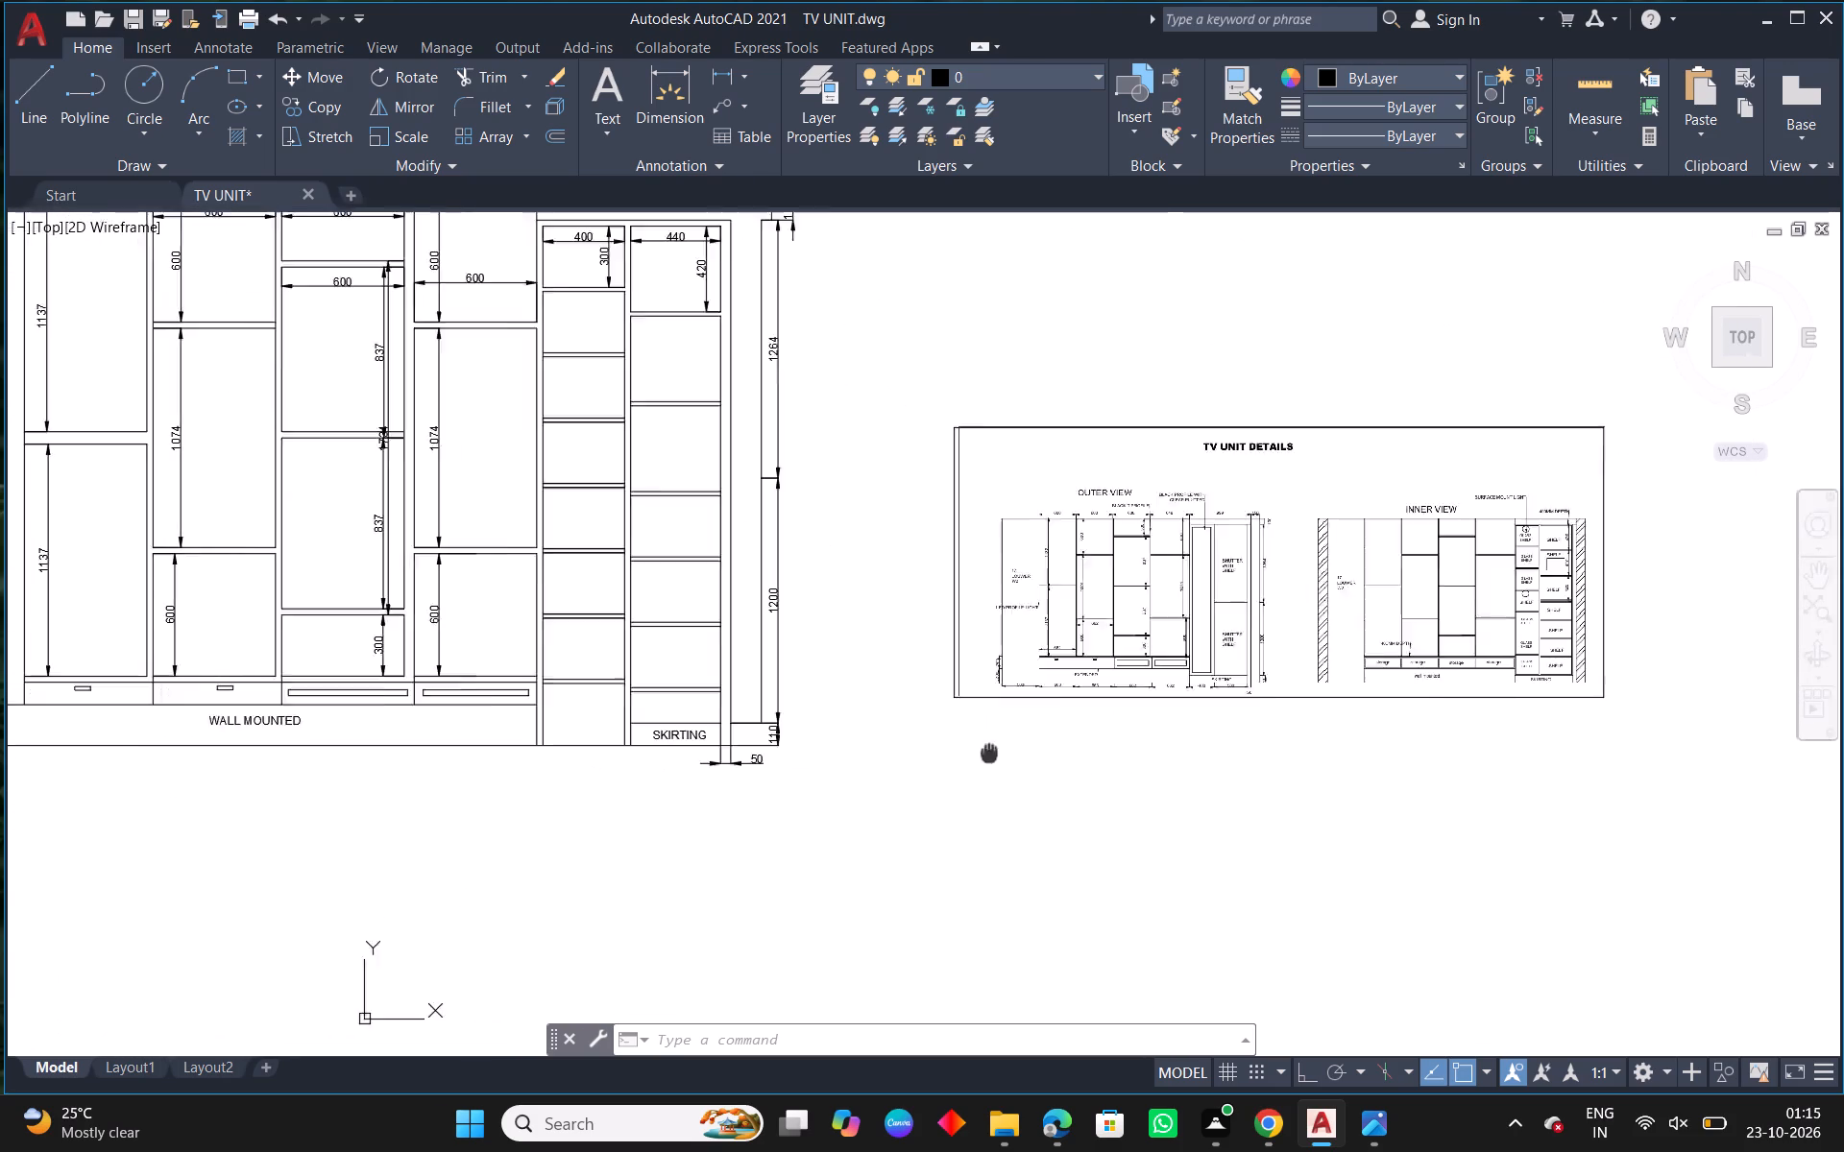
middle_drag(1105, 751, 1126, 751)
scroll(621, 715, up, 3)
click(667, 617)
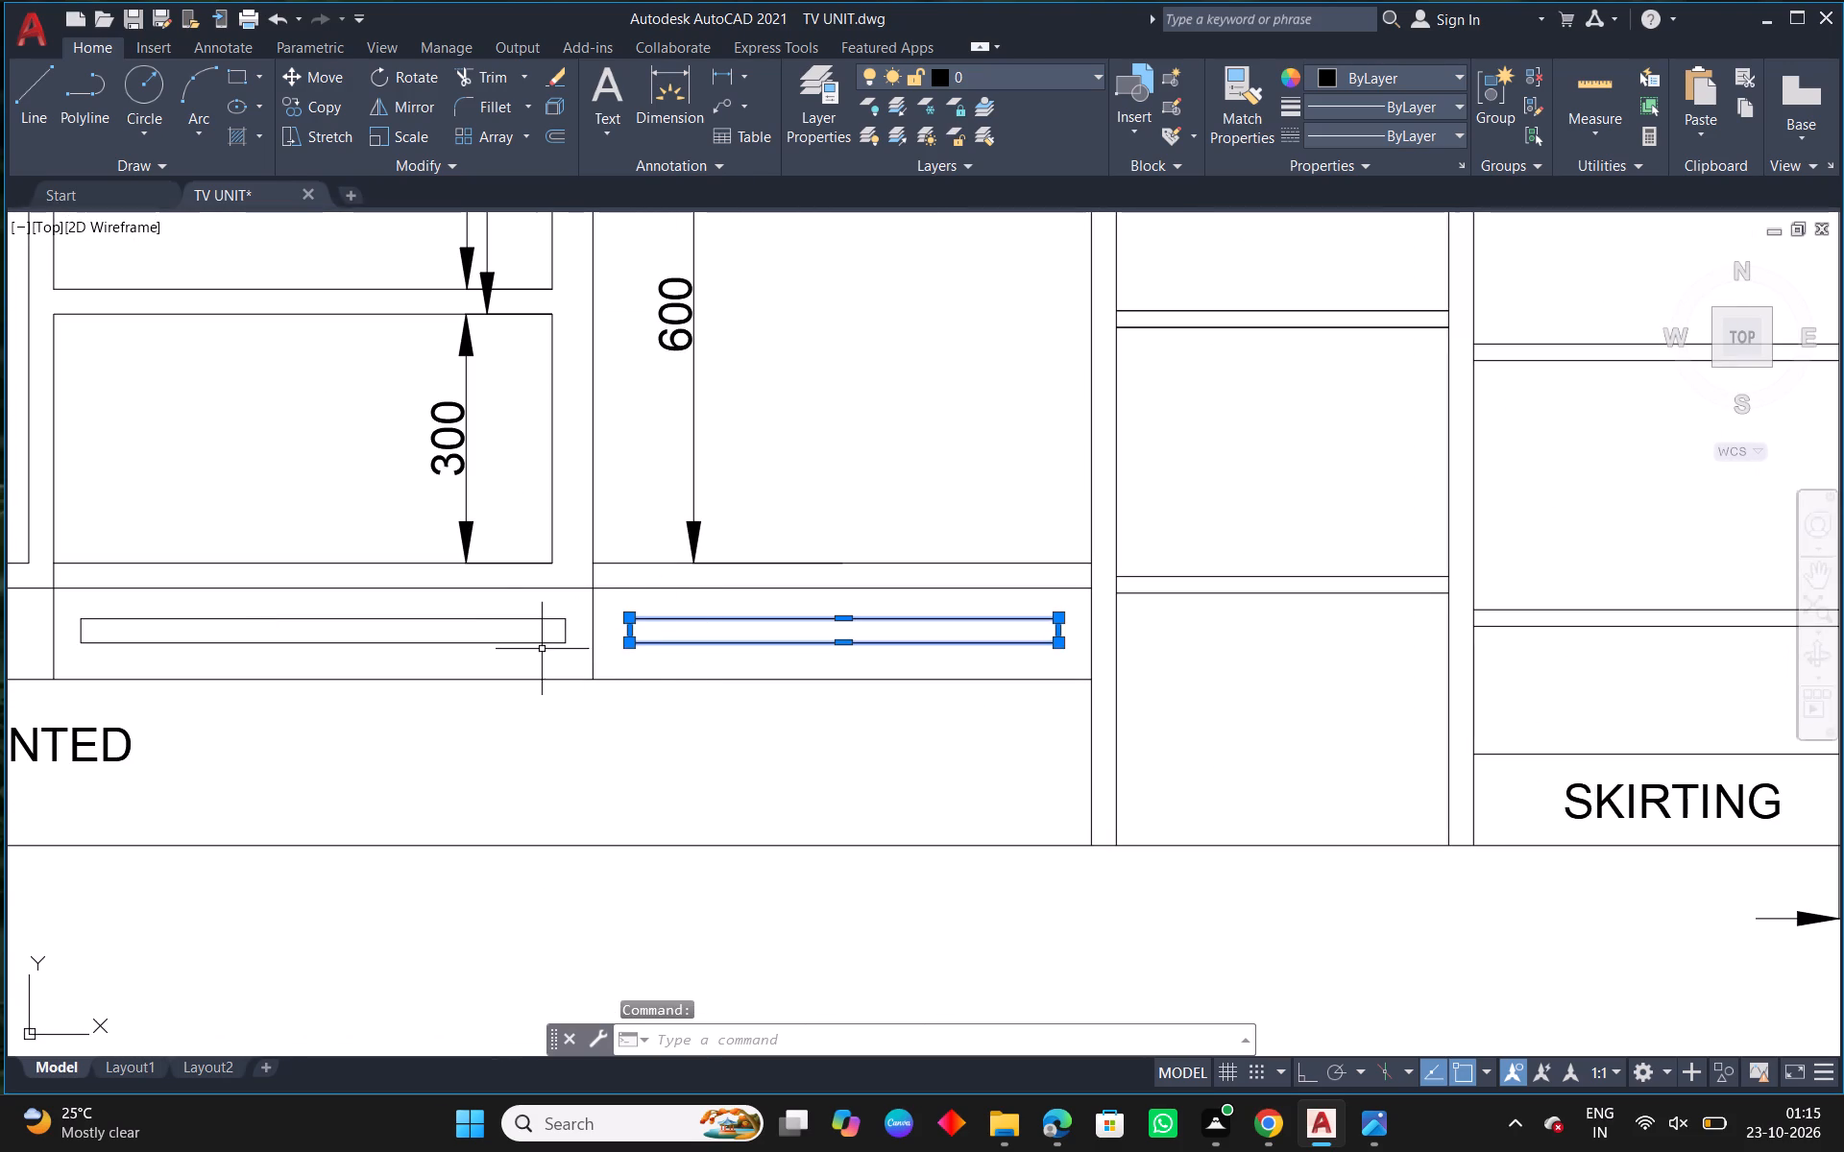
click(482, 631)
click(409, 658)
middle_drag(409, 658, 929, 704)
scroll(930, 705, down, 1)
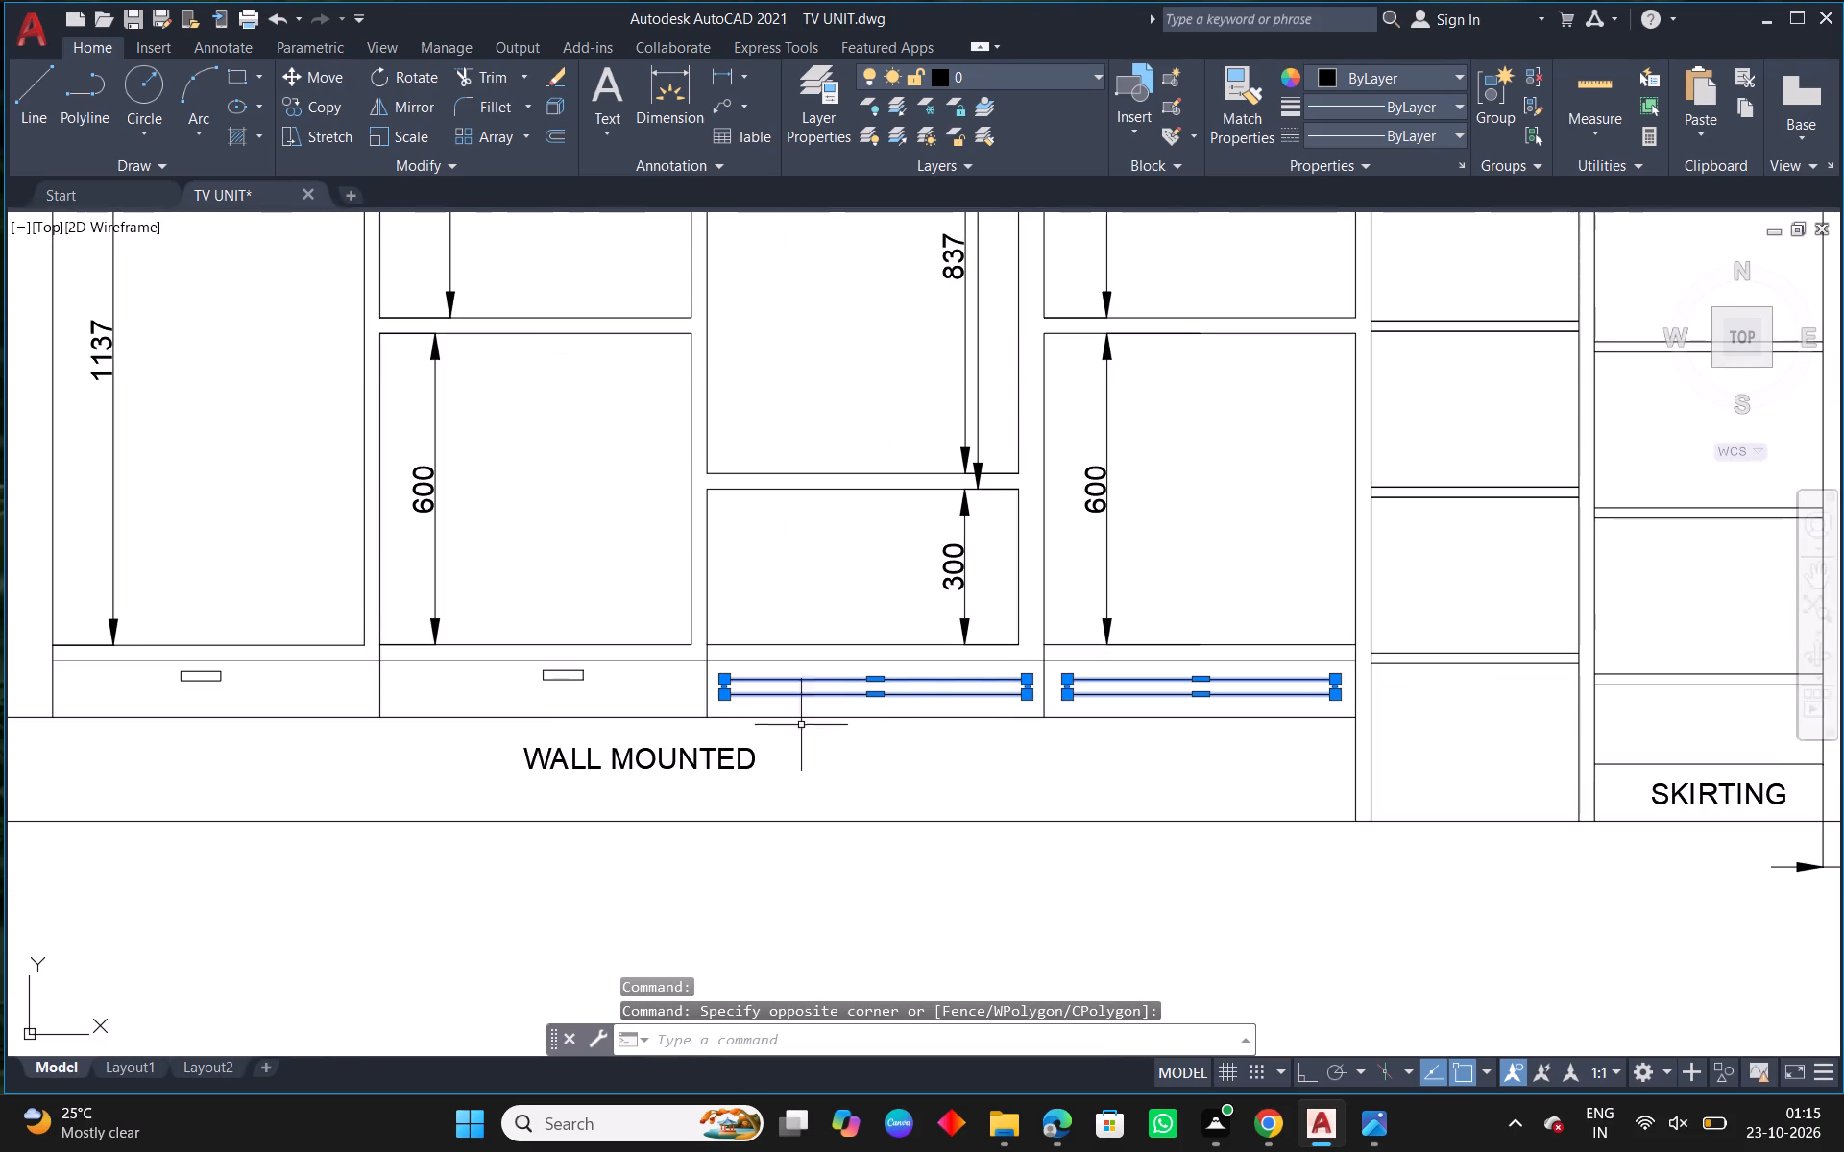
click(557, 681)
click(192, 680)
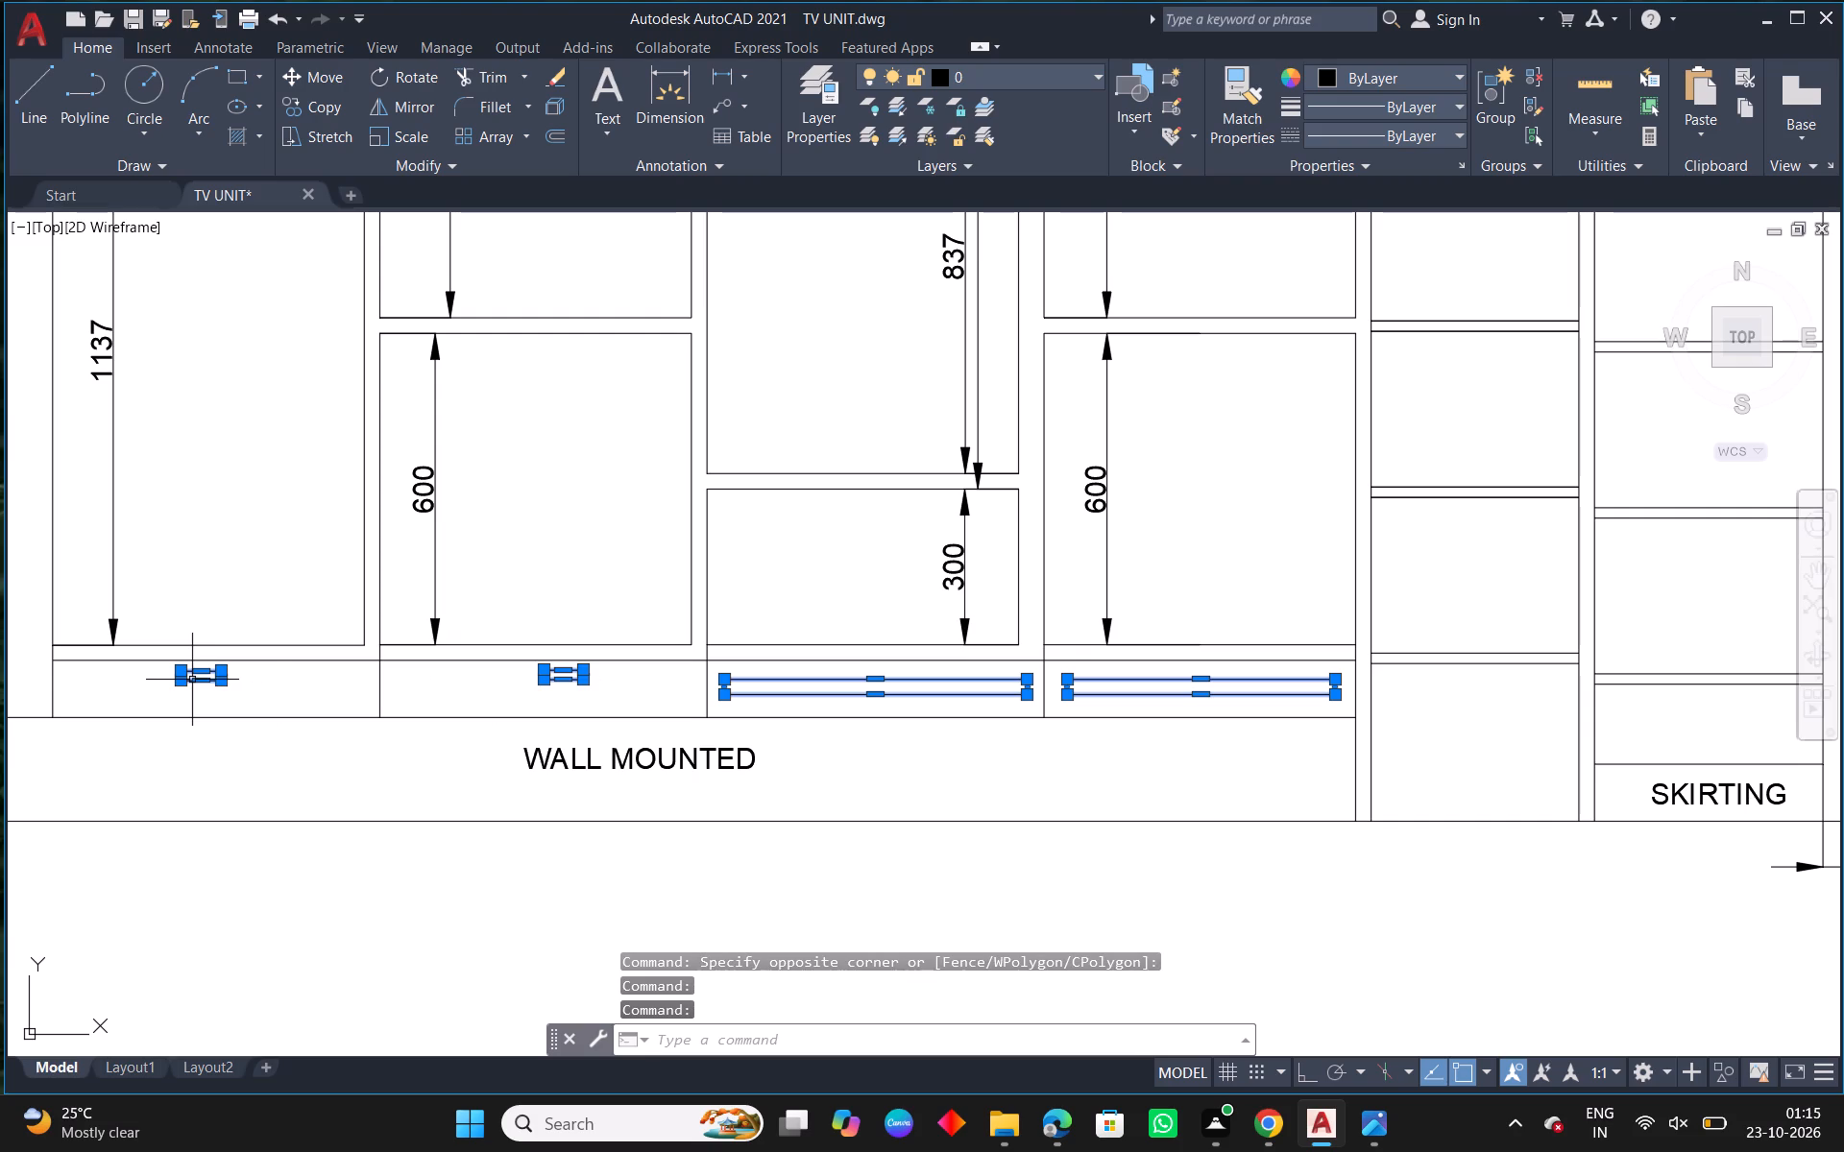
key(Delete)
Copy the WALL MOUNTED label into the leftmost drawer compartment.
click(694, 765)
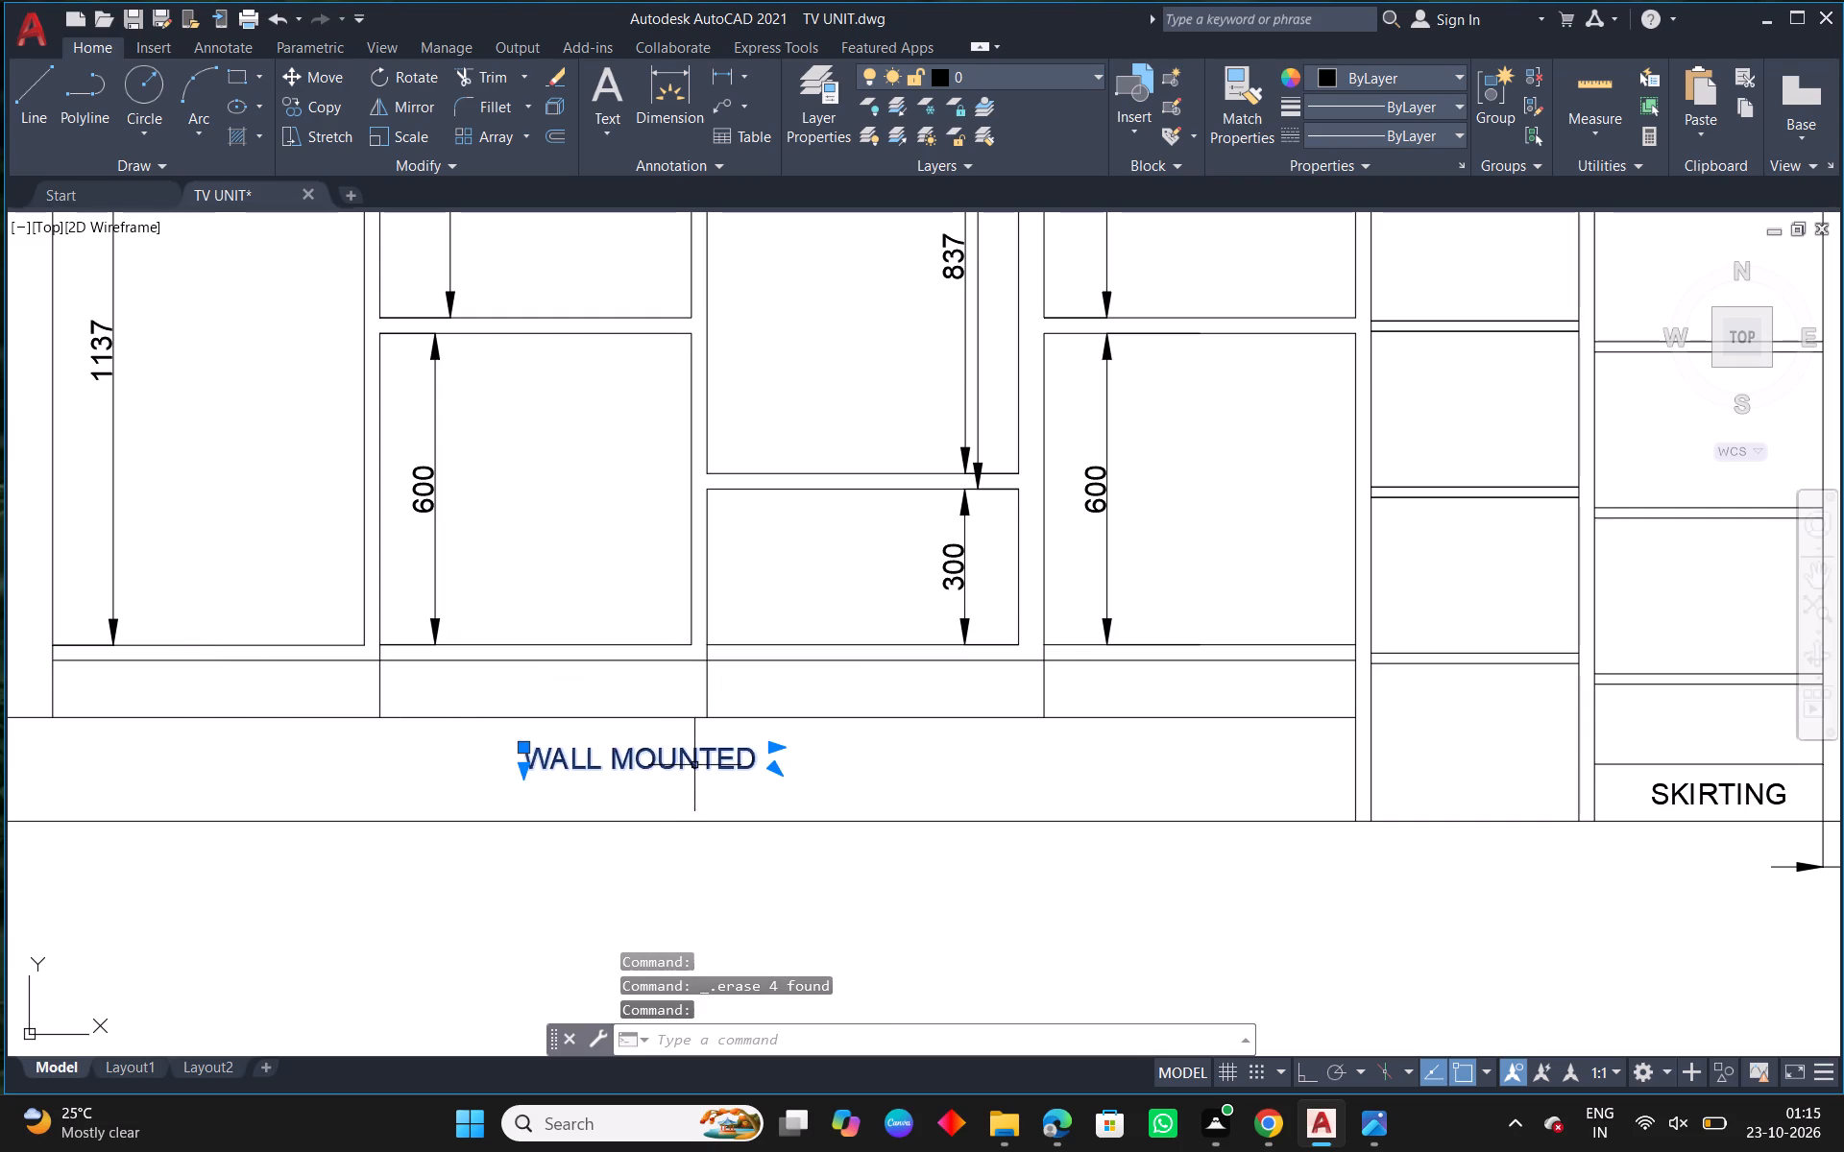
text(CO)
key(space)
click(694, 765)
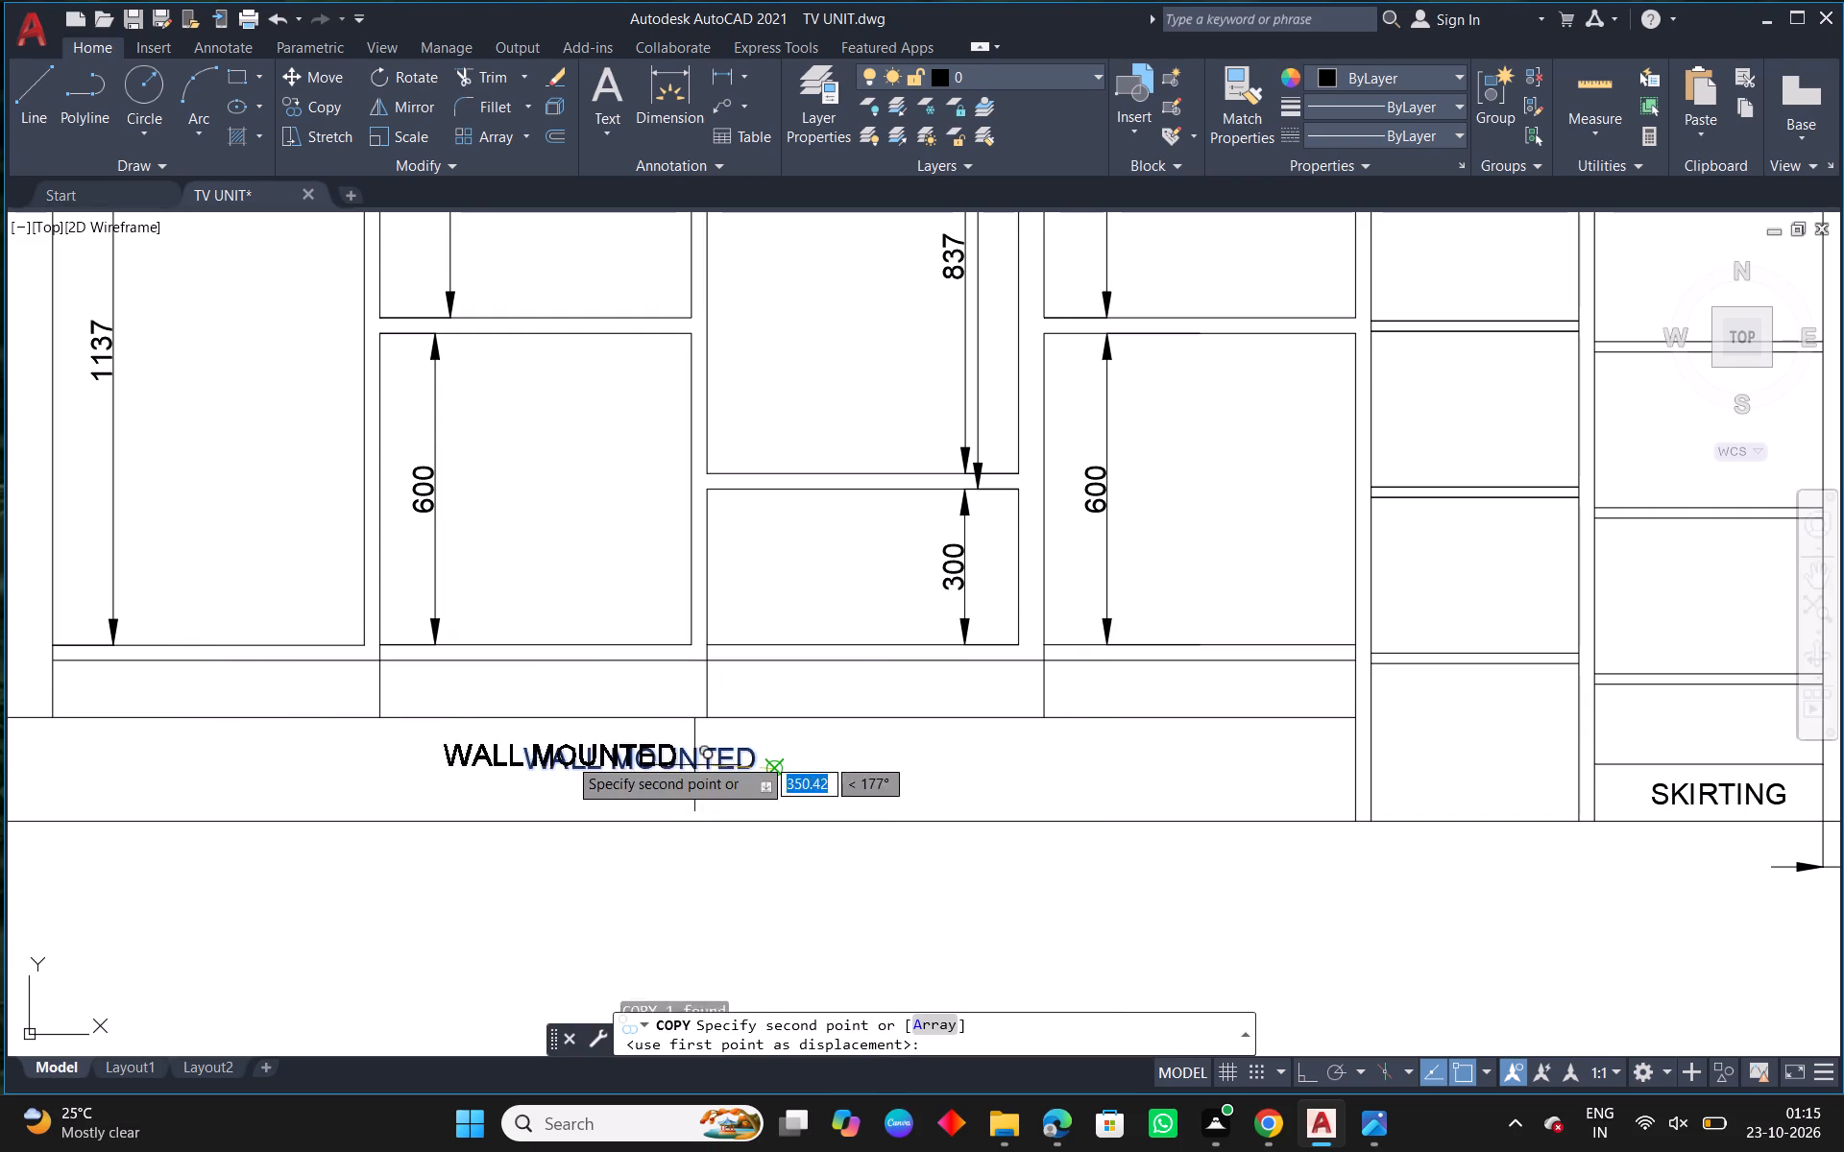
middle_drag(372, 740, 650, 747)
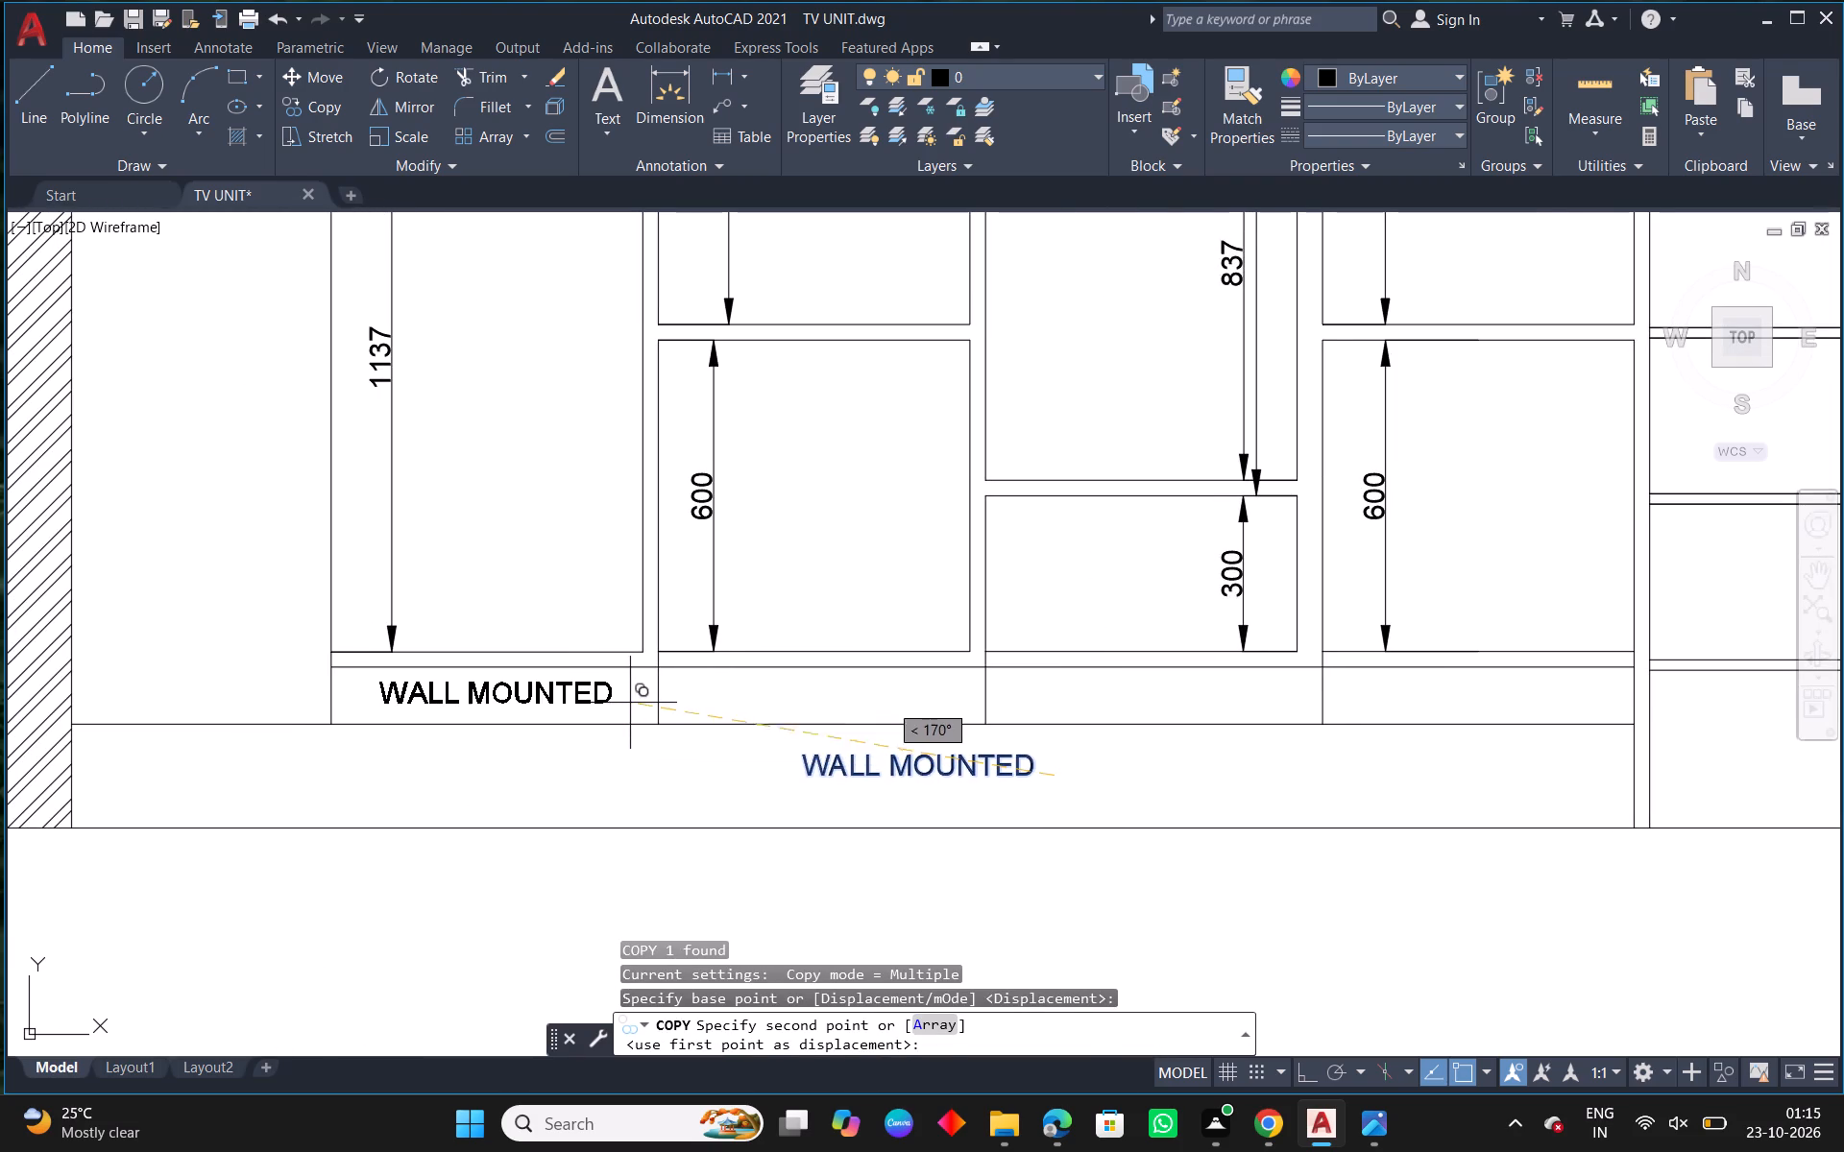
click(630, 703)
key(Escape)
Change the copied WALL MOUNTED label in the leftmost drawer compartment to STORAGE.
text(ED)
key(space)
click(605, 700)
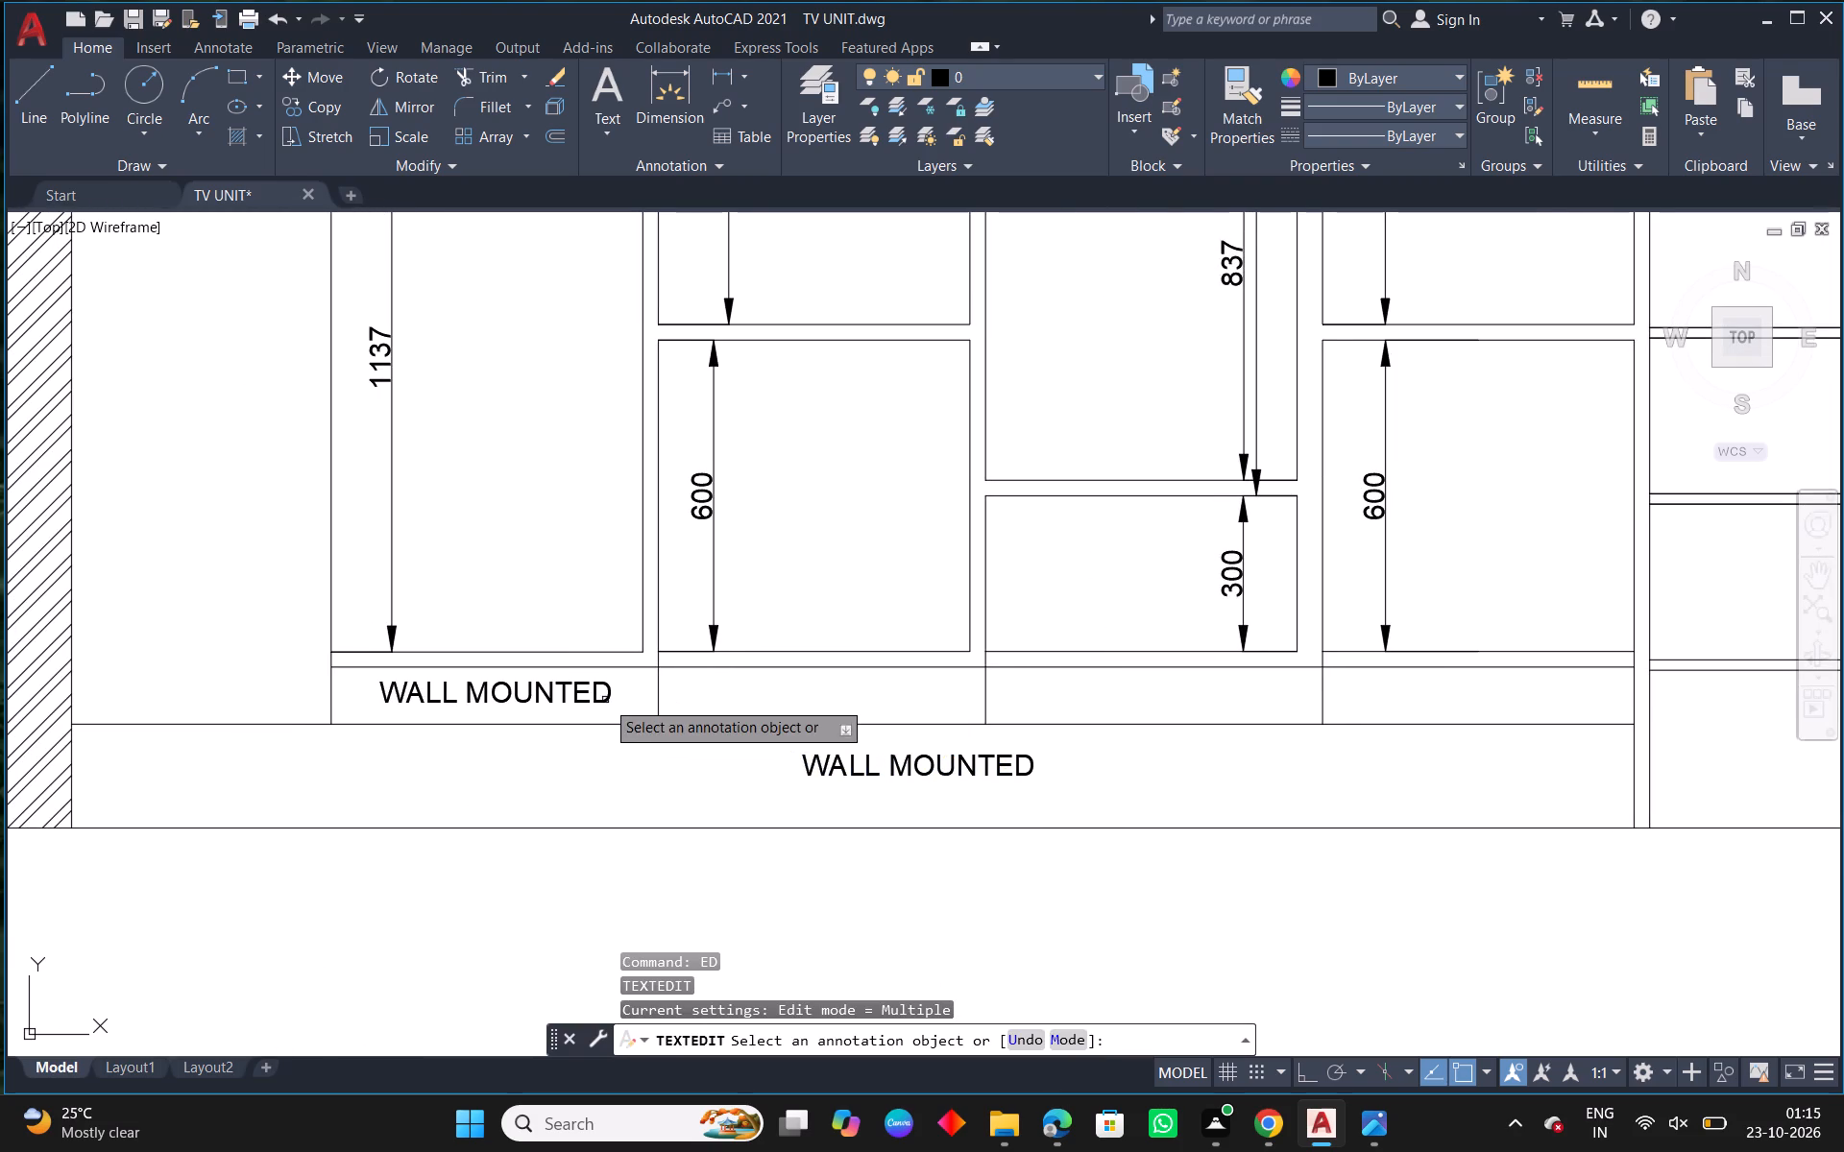
drag(624, 701, 293, 703)
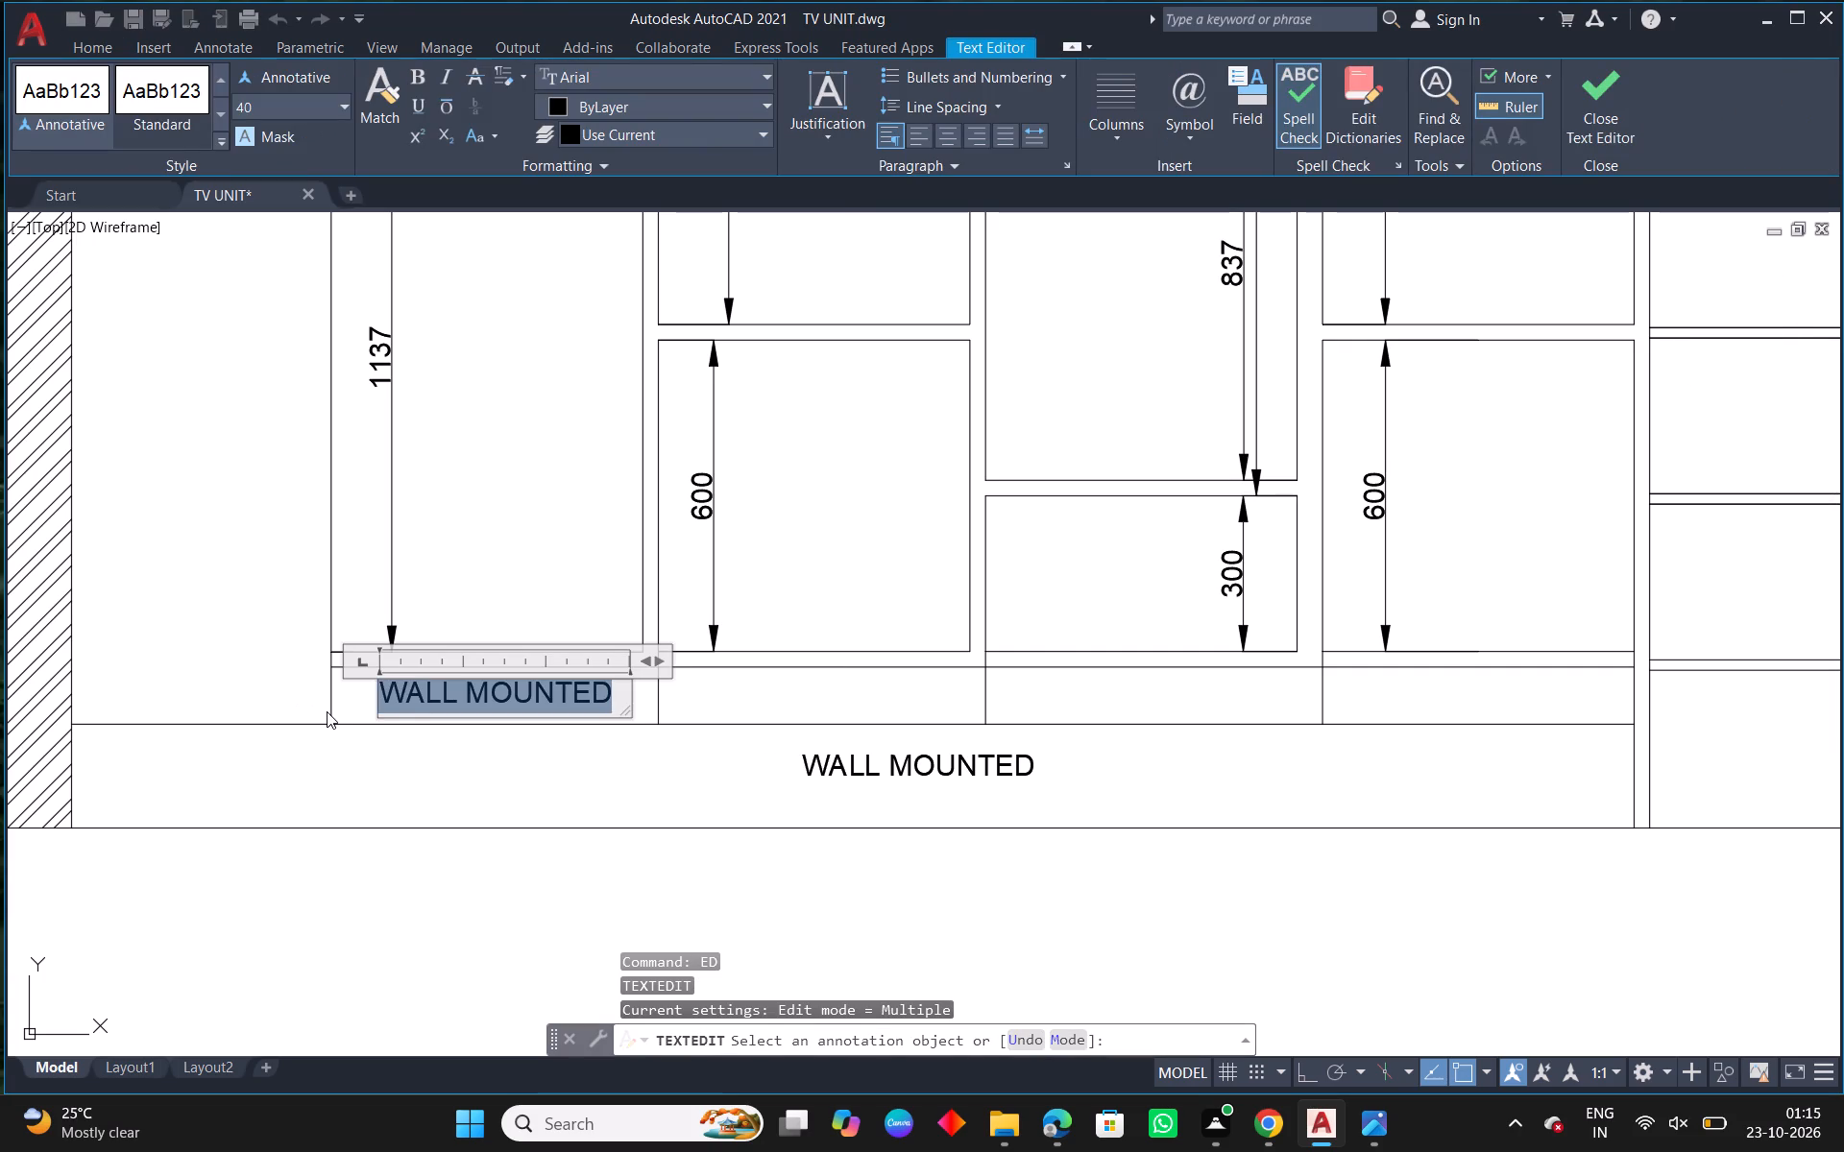
key(BackSpace)
text(STOR)
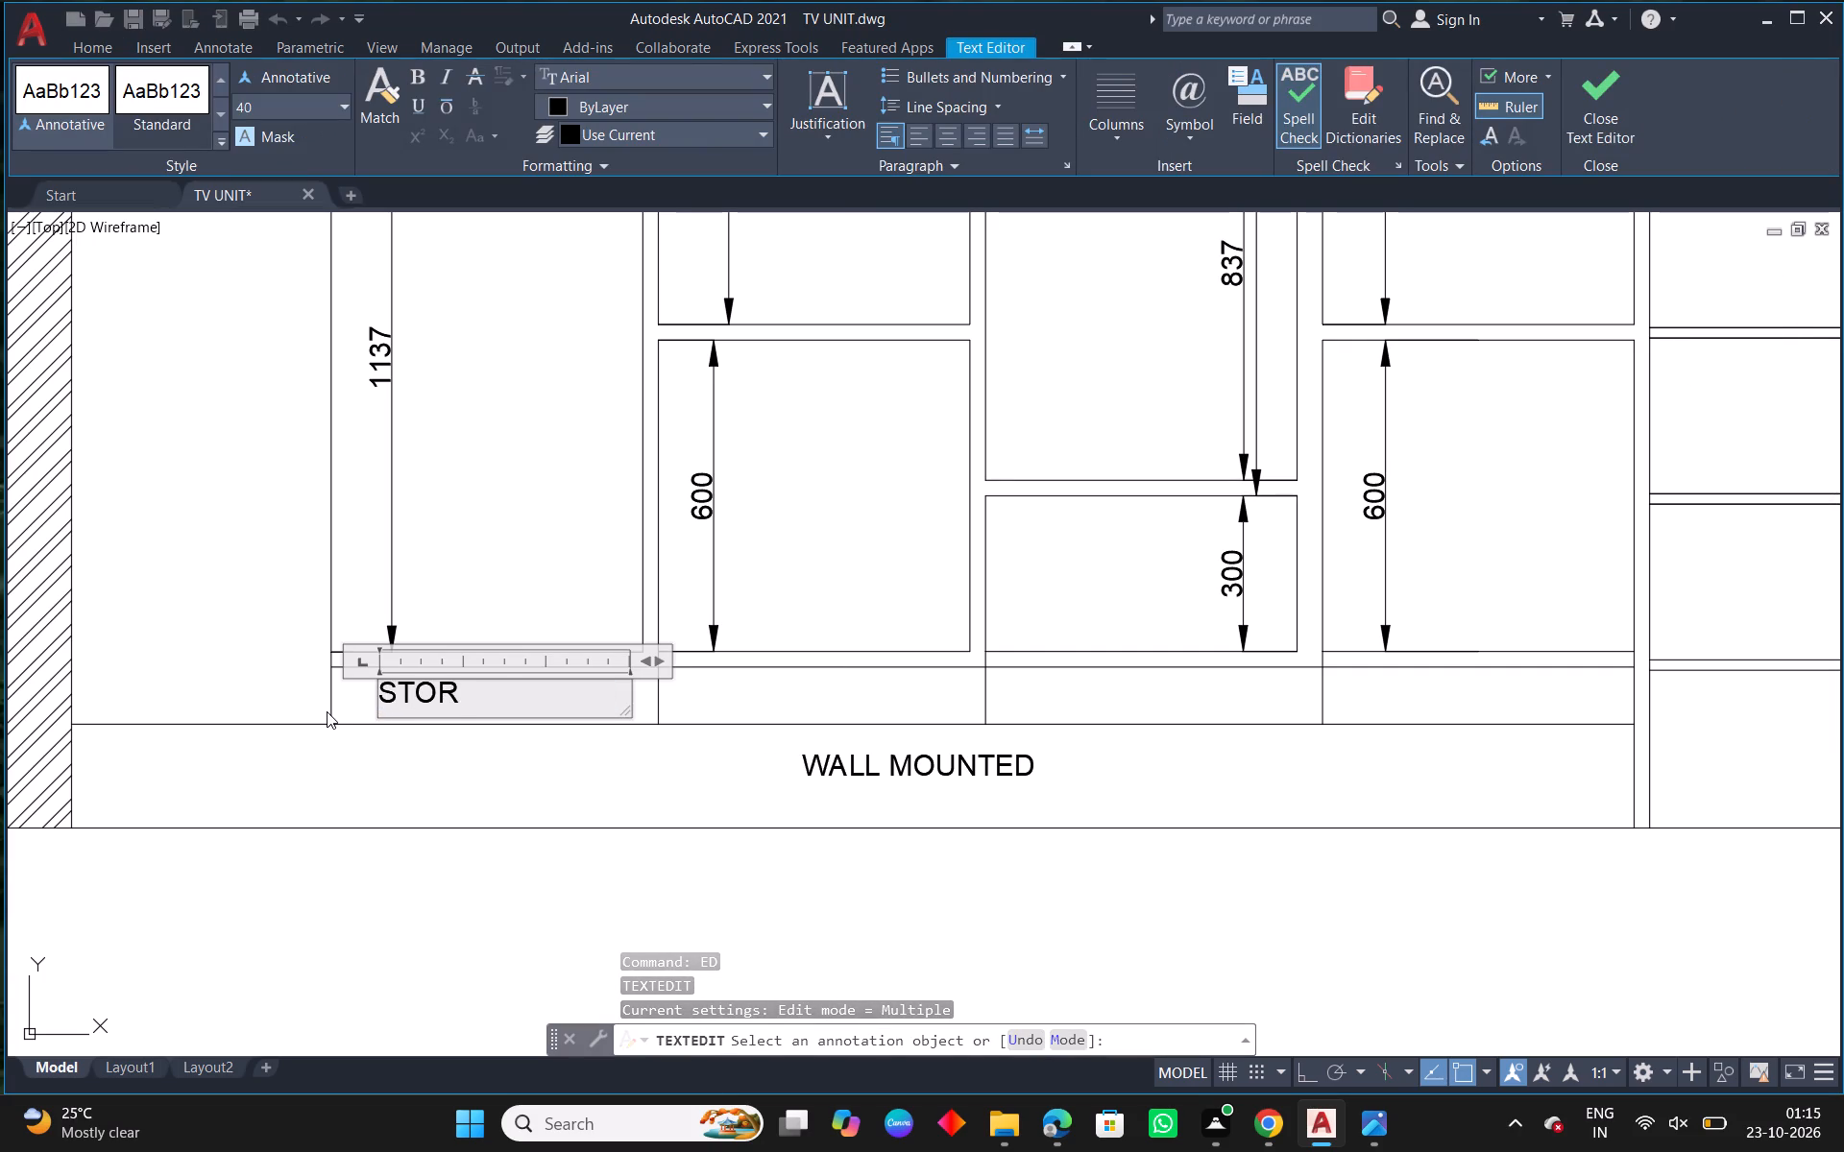
text(AGE)
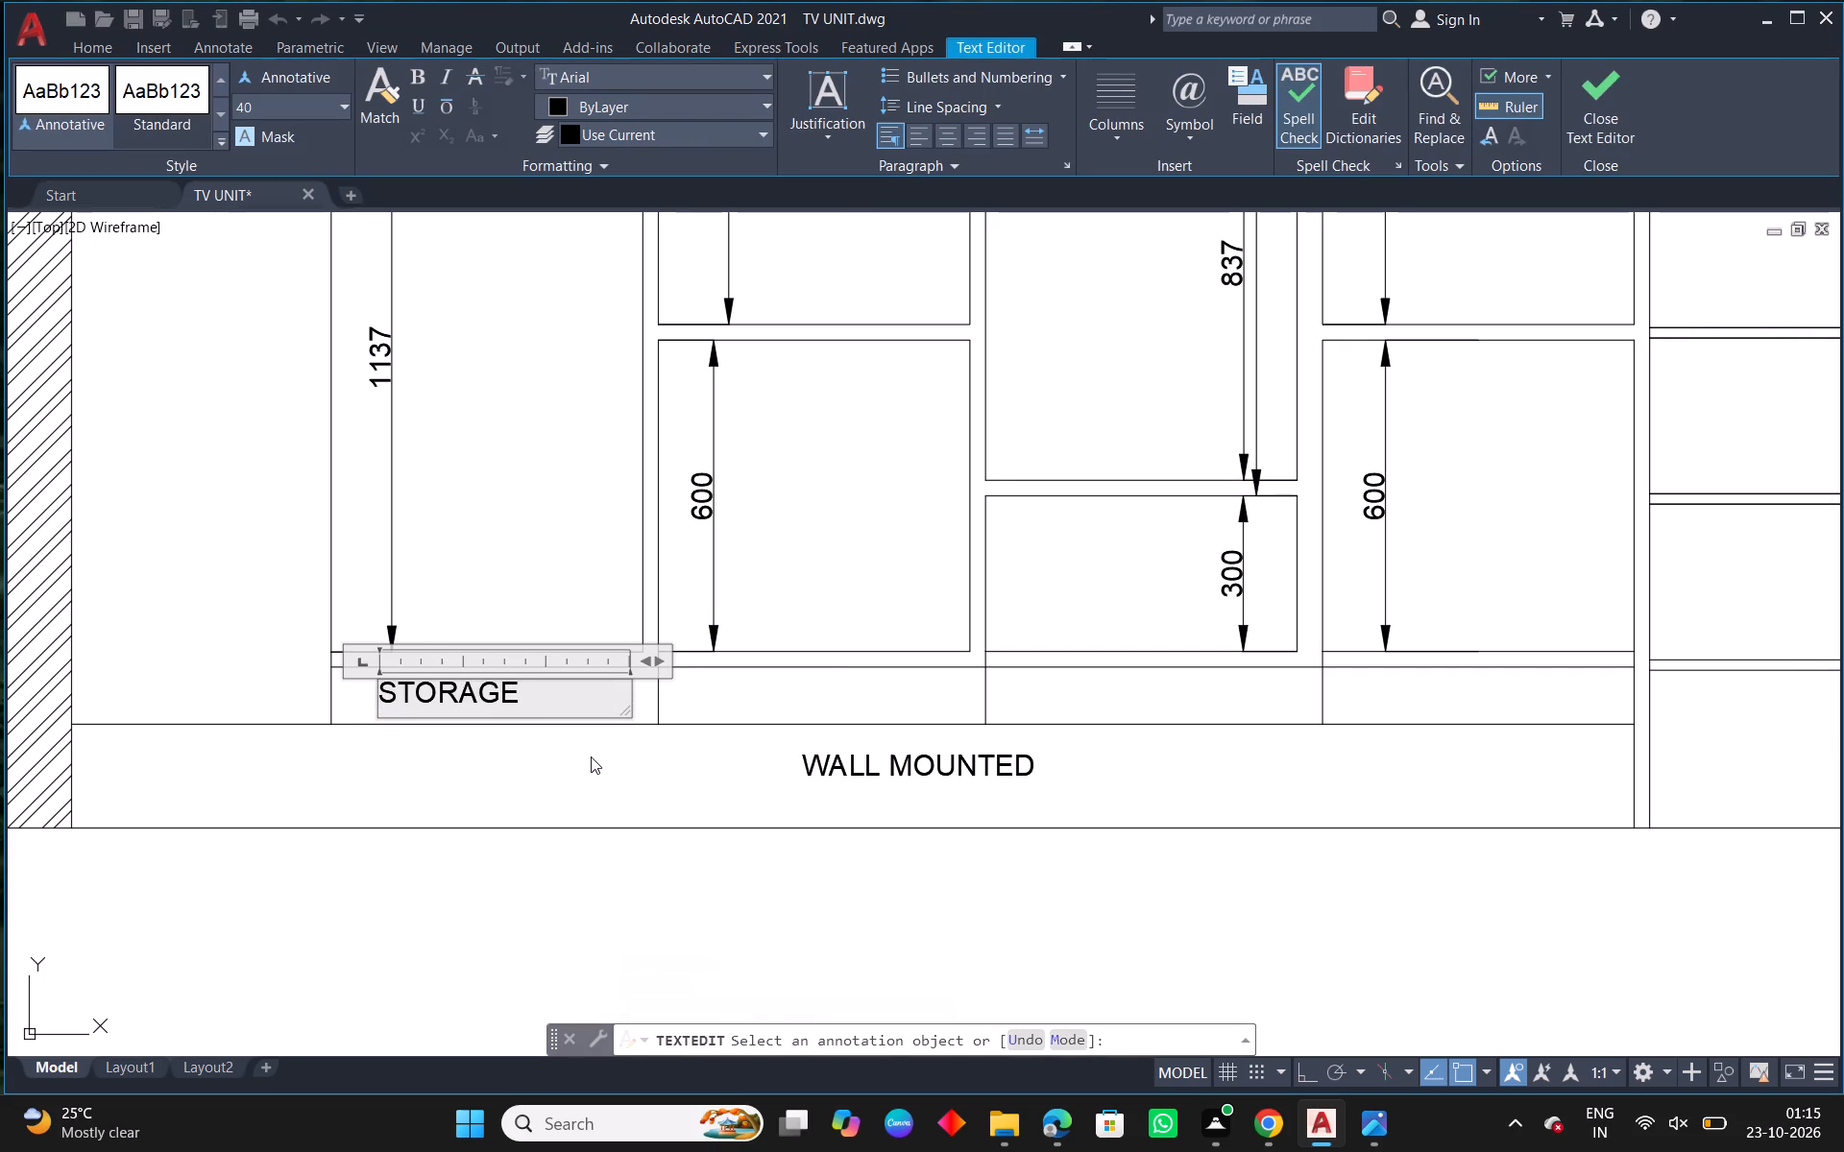
click(590, 756)
key(Escape)
Copy the STORAGE label into the other three drawer compartments of the inner view.
click(469, 698)
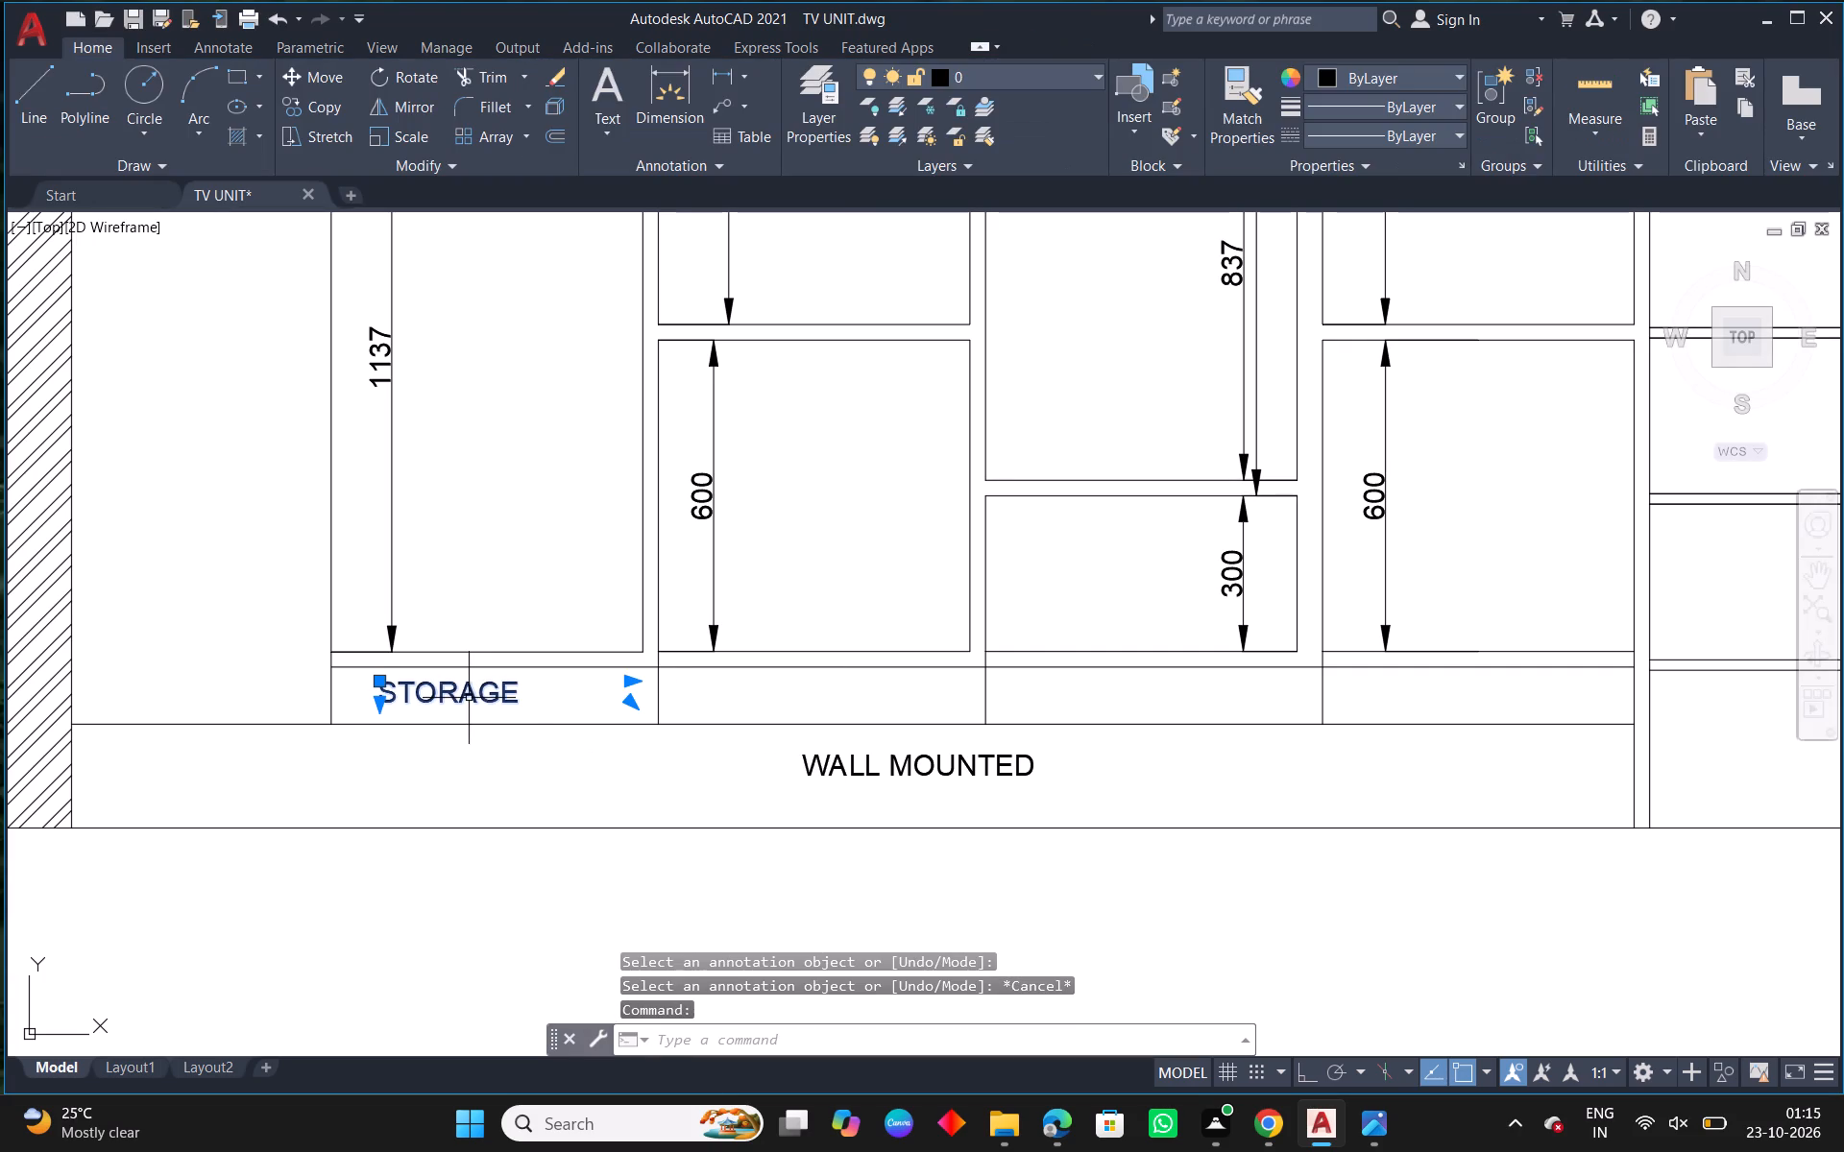
text(CO)
key(space)
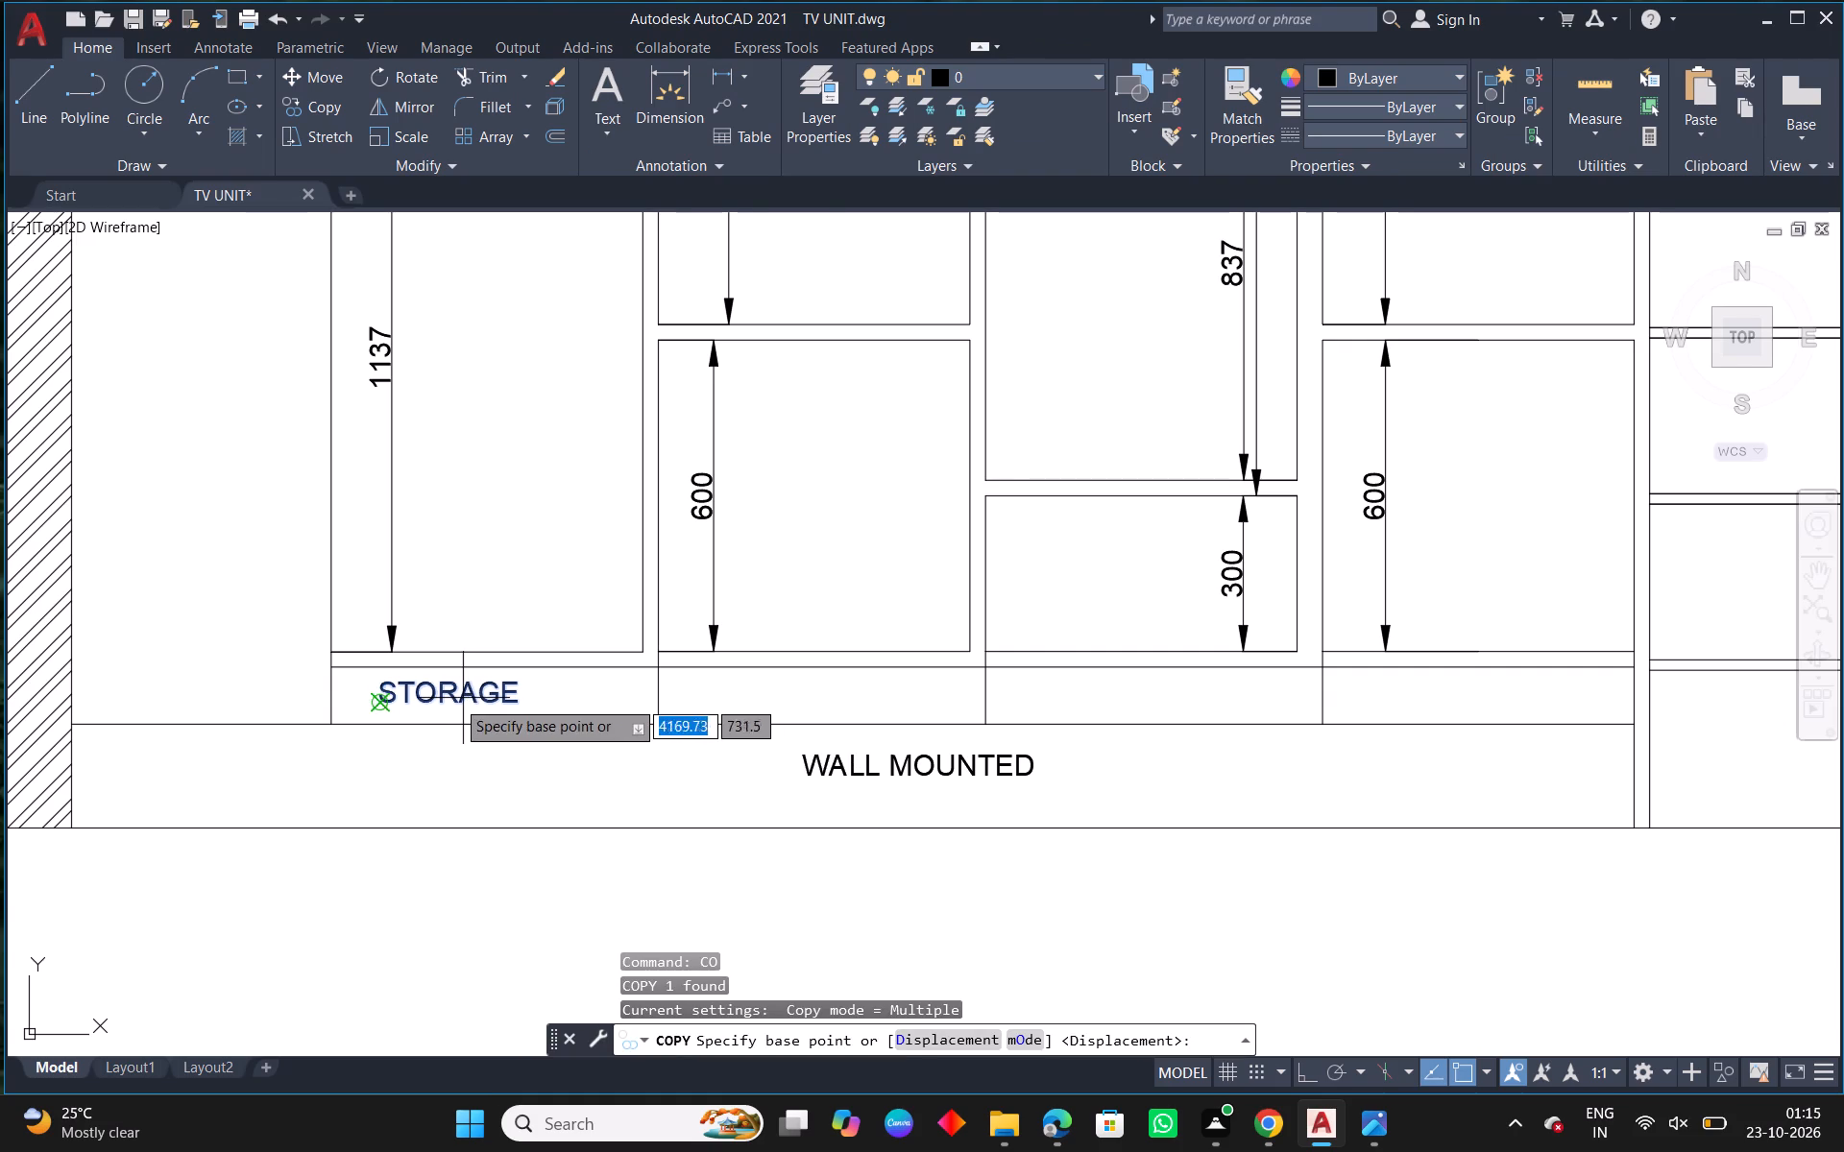
click(395, 710)
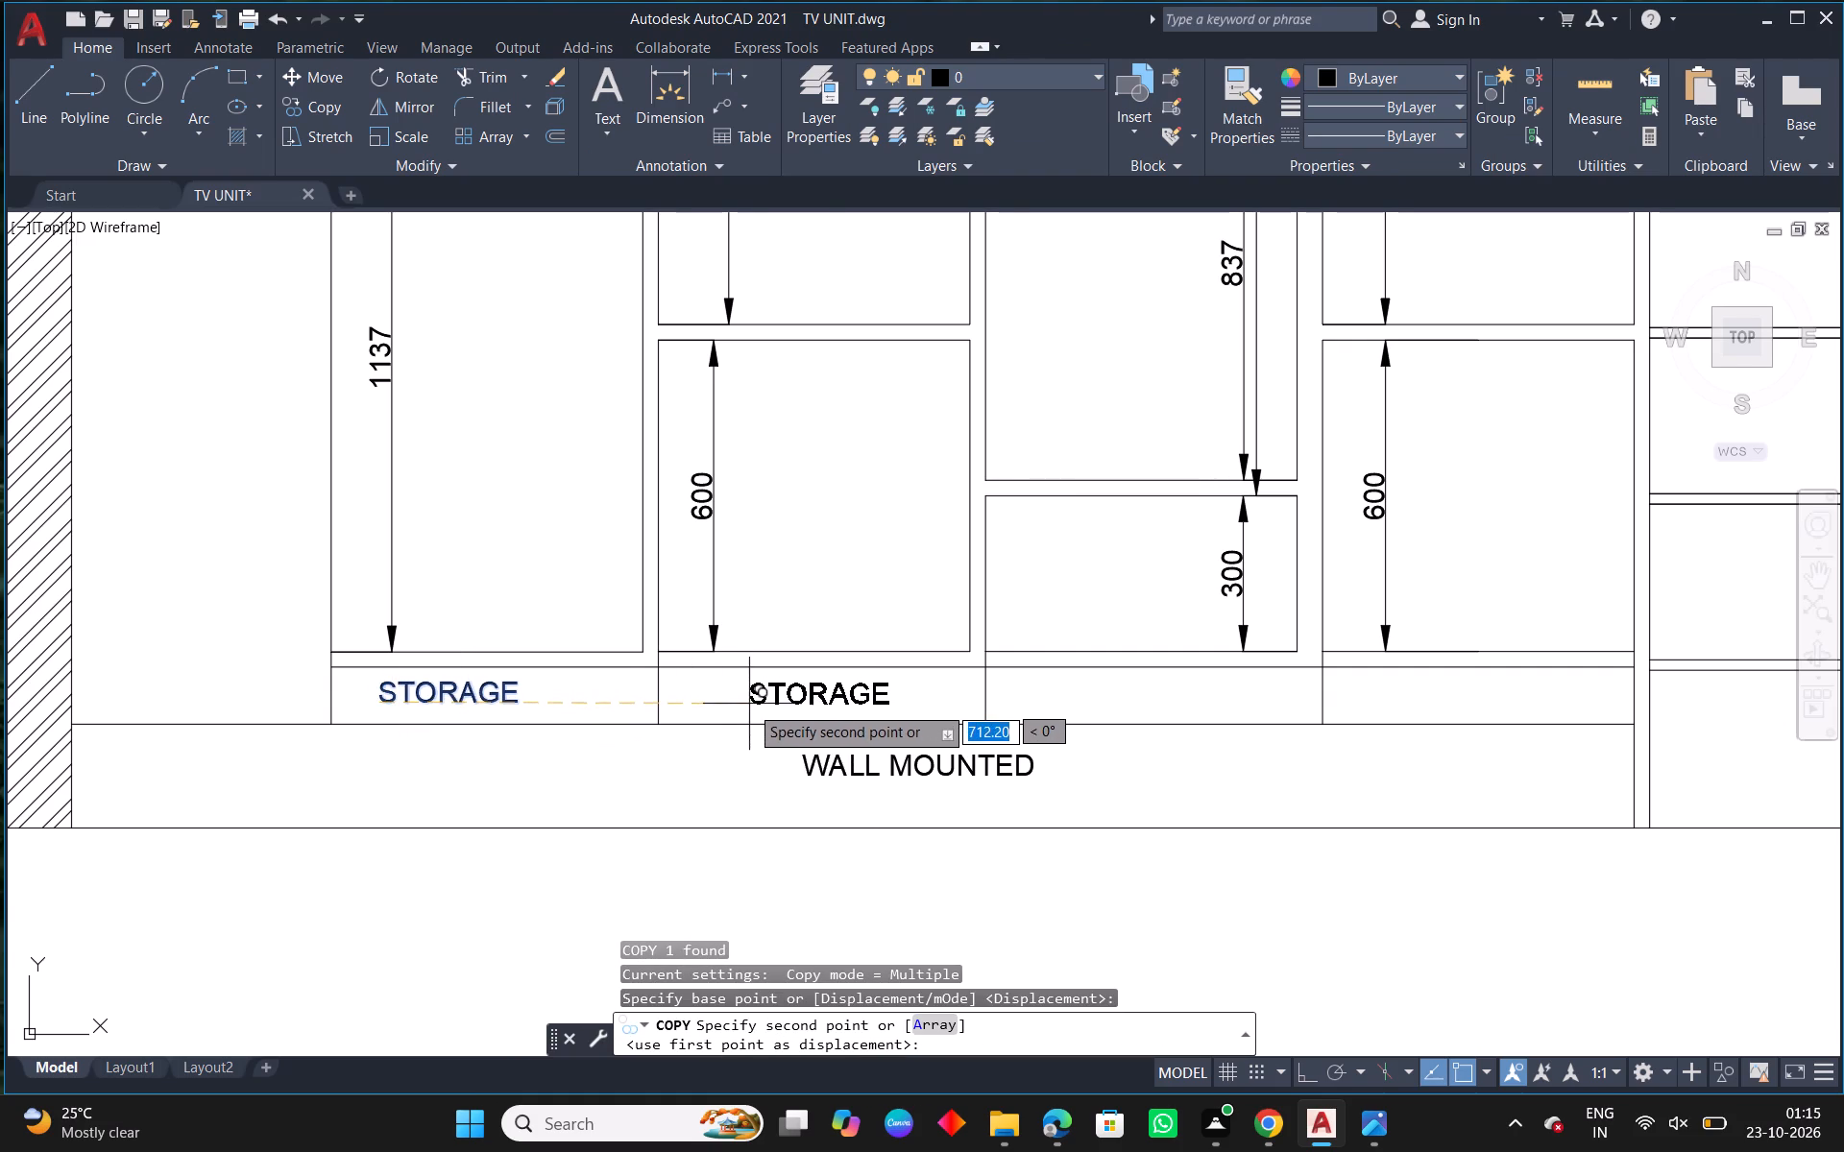
click(748, 705)
middle_drag(1025, 851, 753, 911)
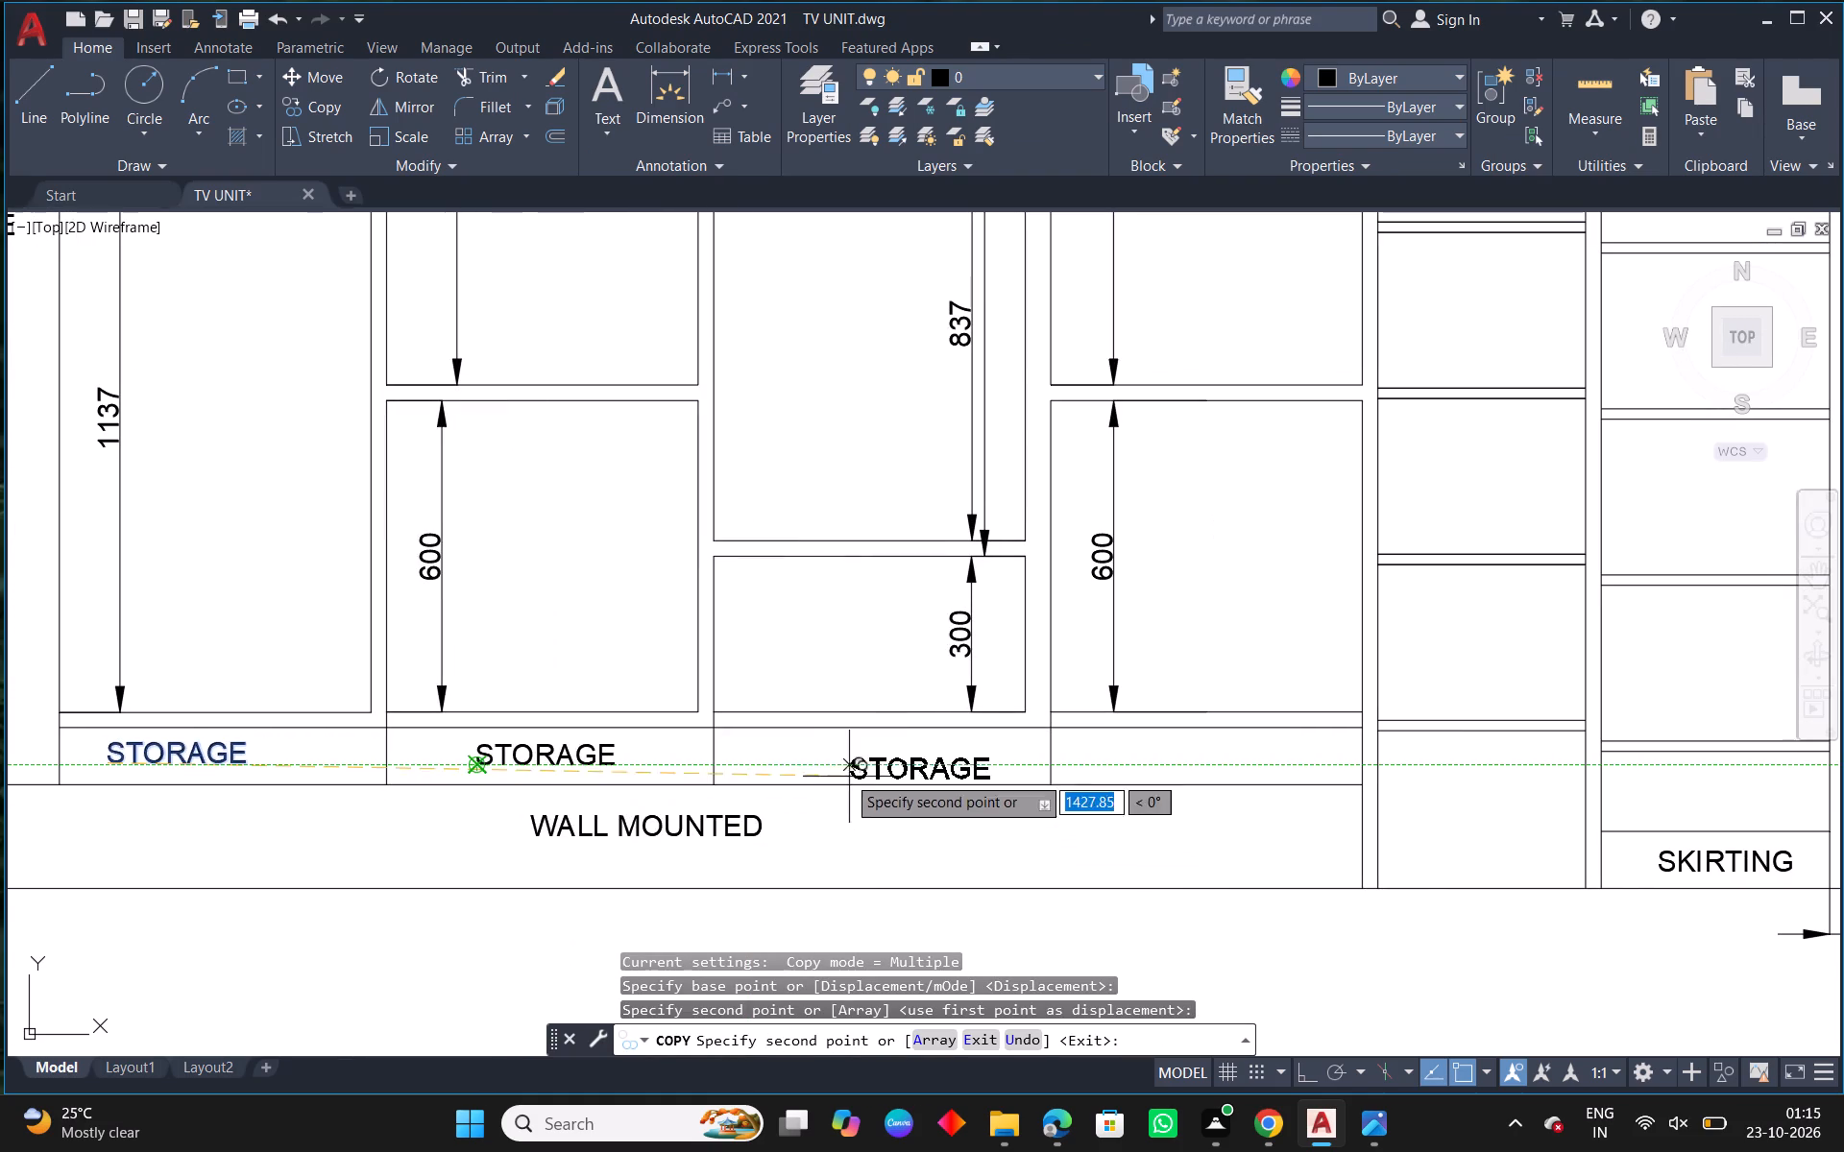
click(803, 766)
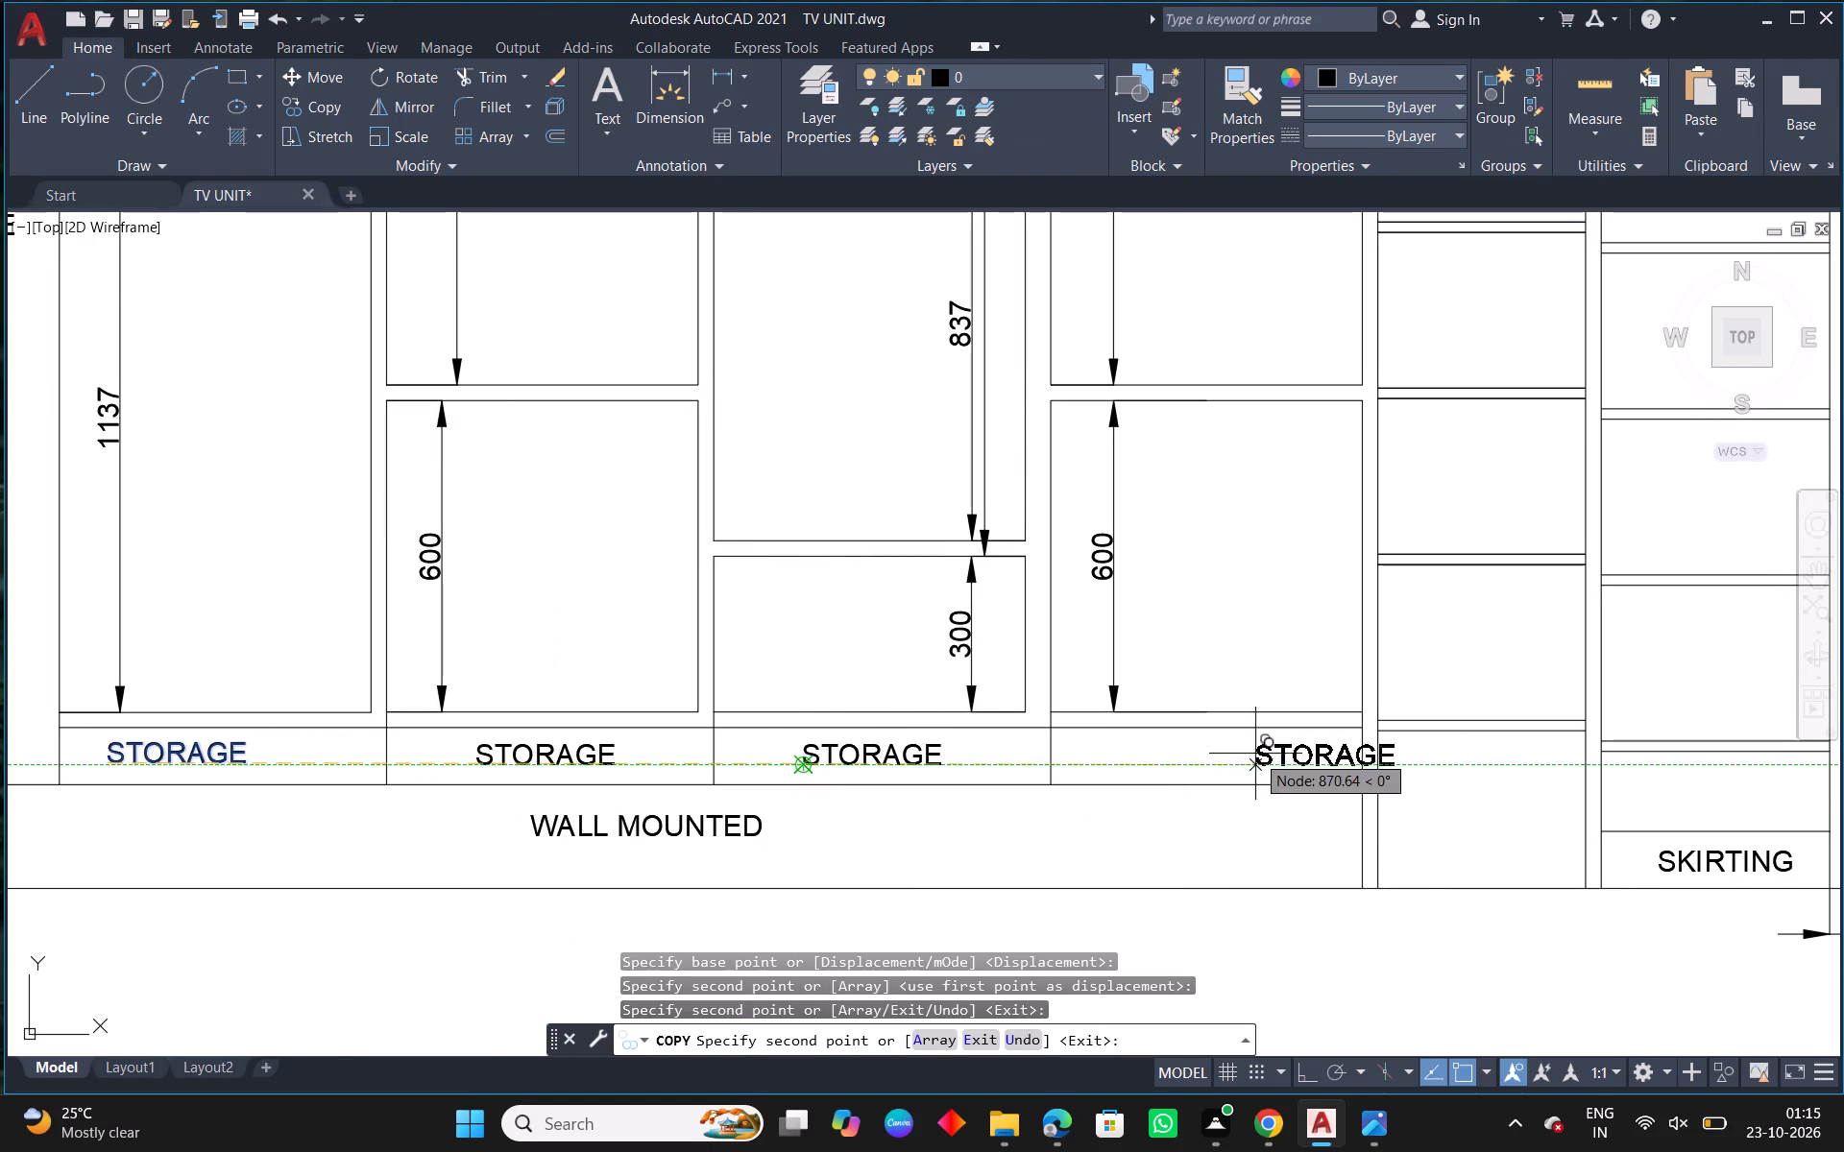
click(1140, 762)
key(Escape)
Examine the reference sheet's inner view for the labels in the tall cabinet's compartments.
scroll(1084, 812, down, 3)
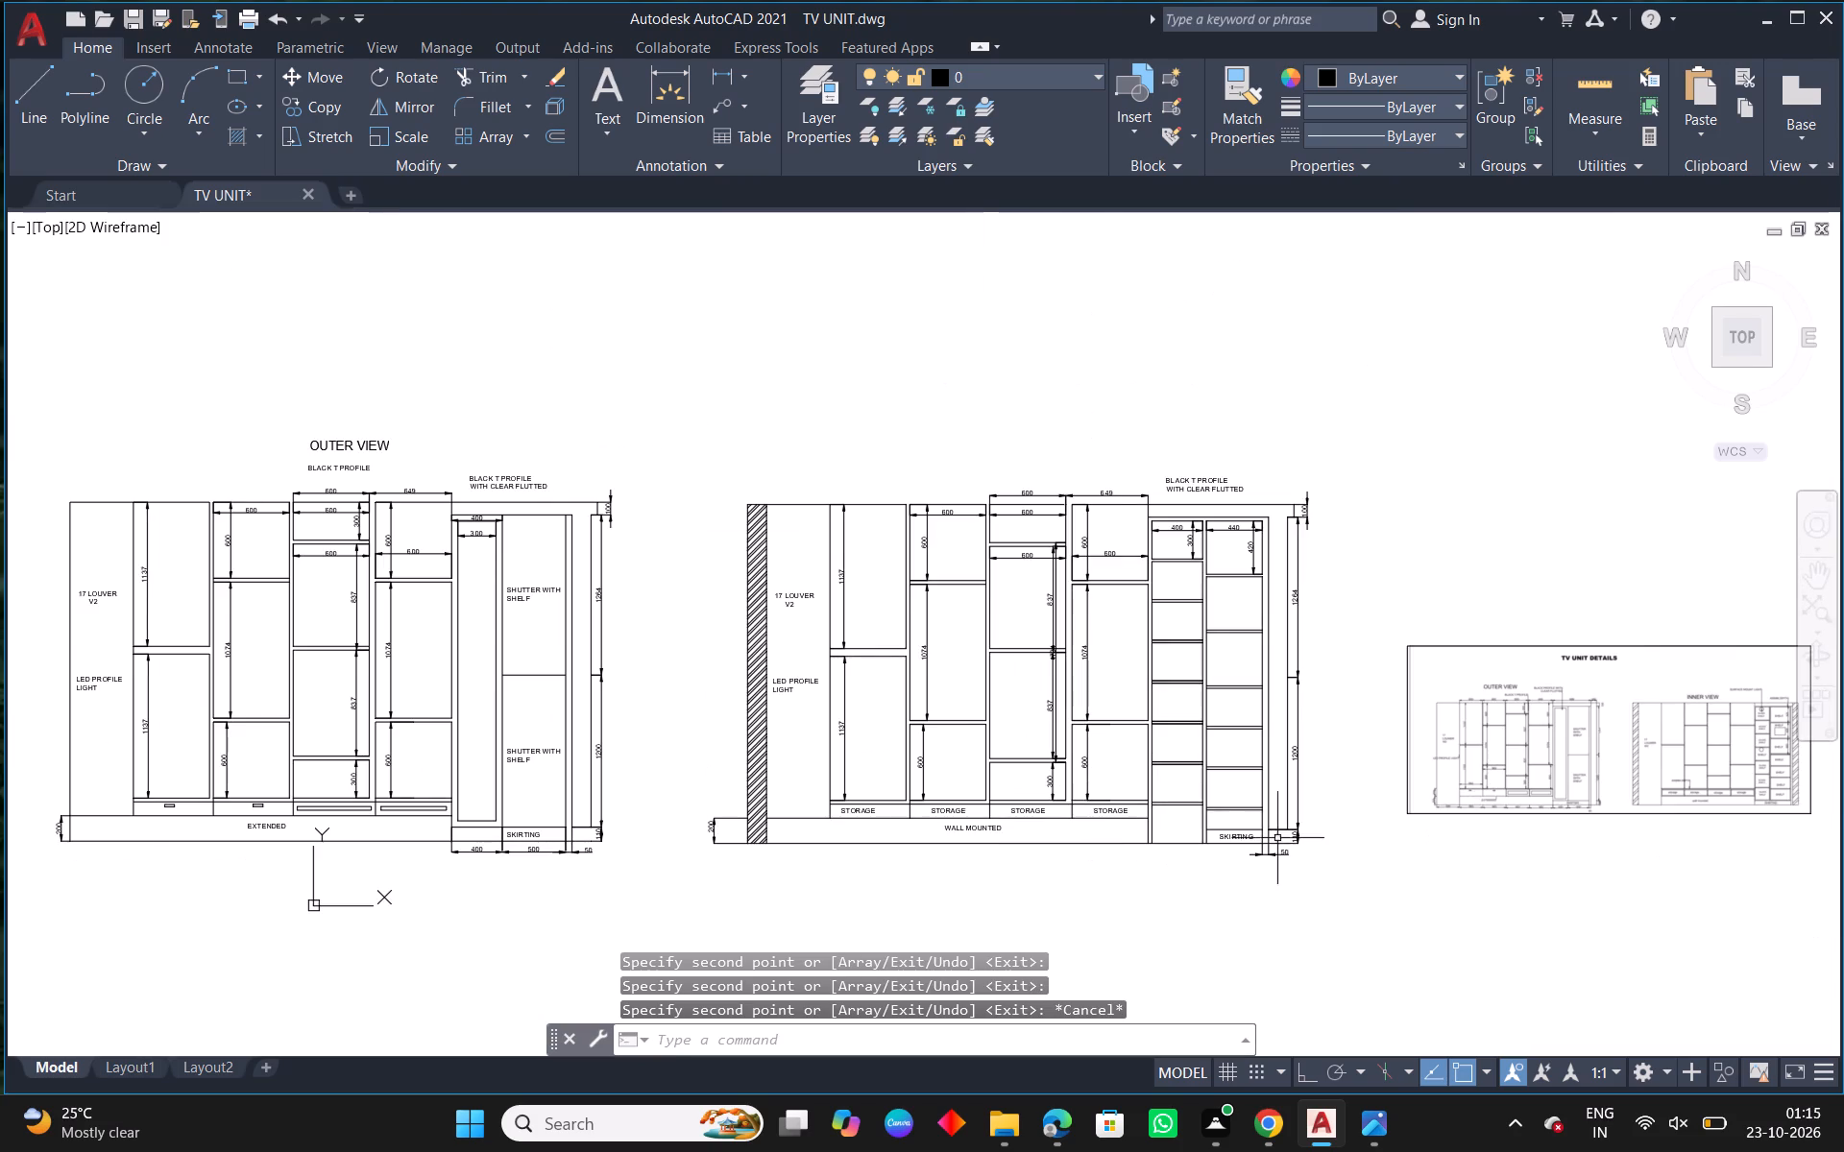
scroll(1181, 797, up, 1)
middle_drag(1162, 801, 599, 805)
scroll(1430, 710, up, 3)
middle_drag(1500, 705, 844, 733)
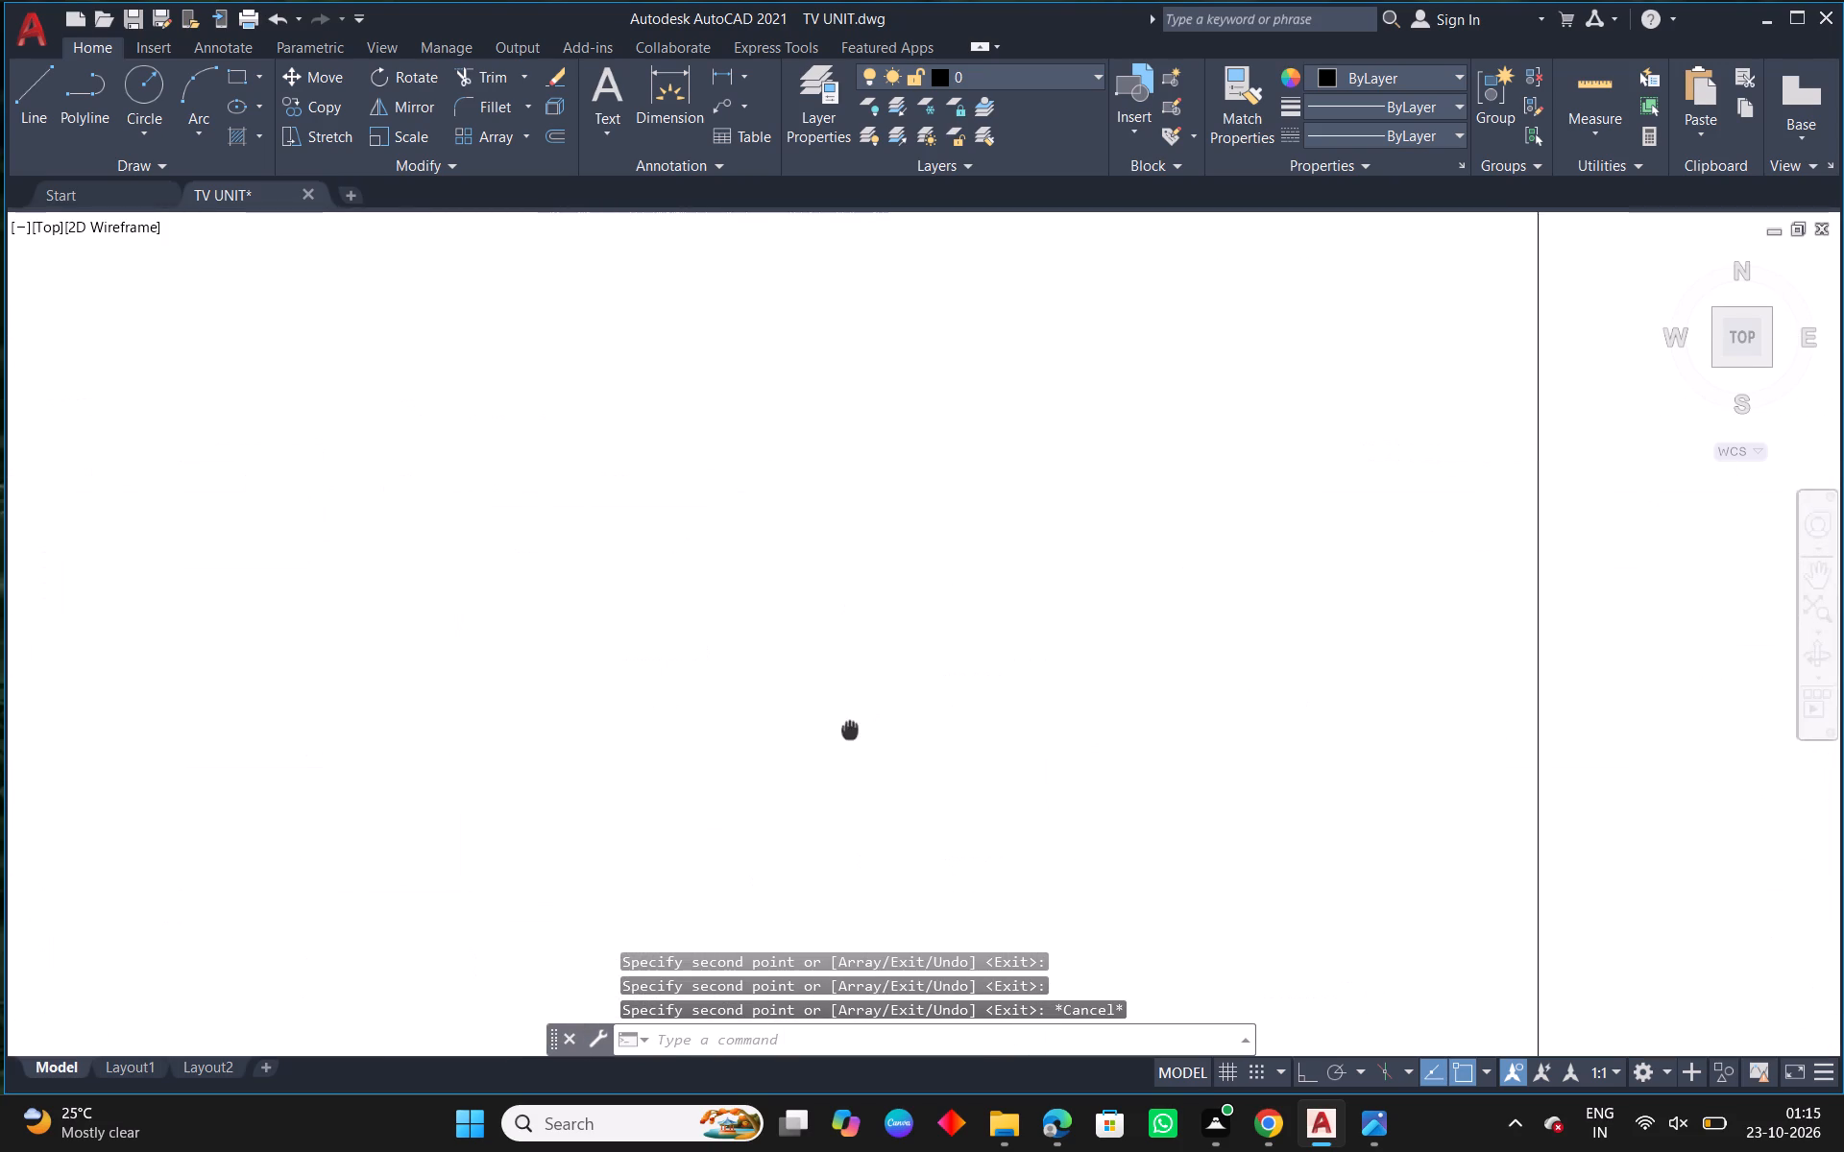
middle_drag(844, 733, 842, 734)
scroll(1421, 815, down, 2)
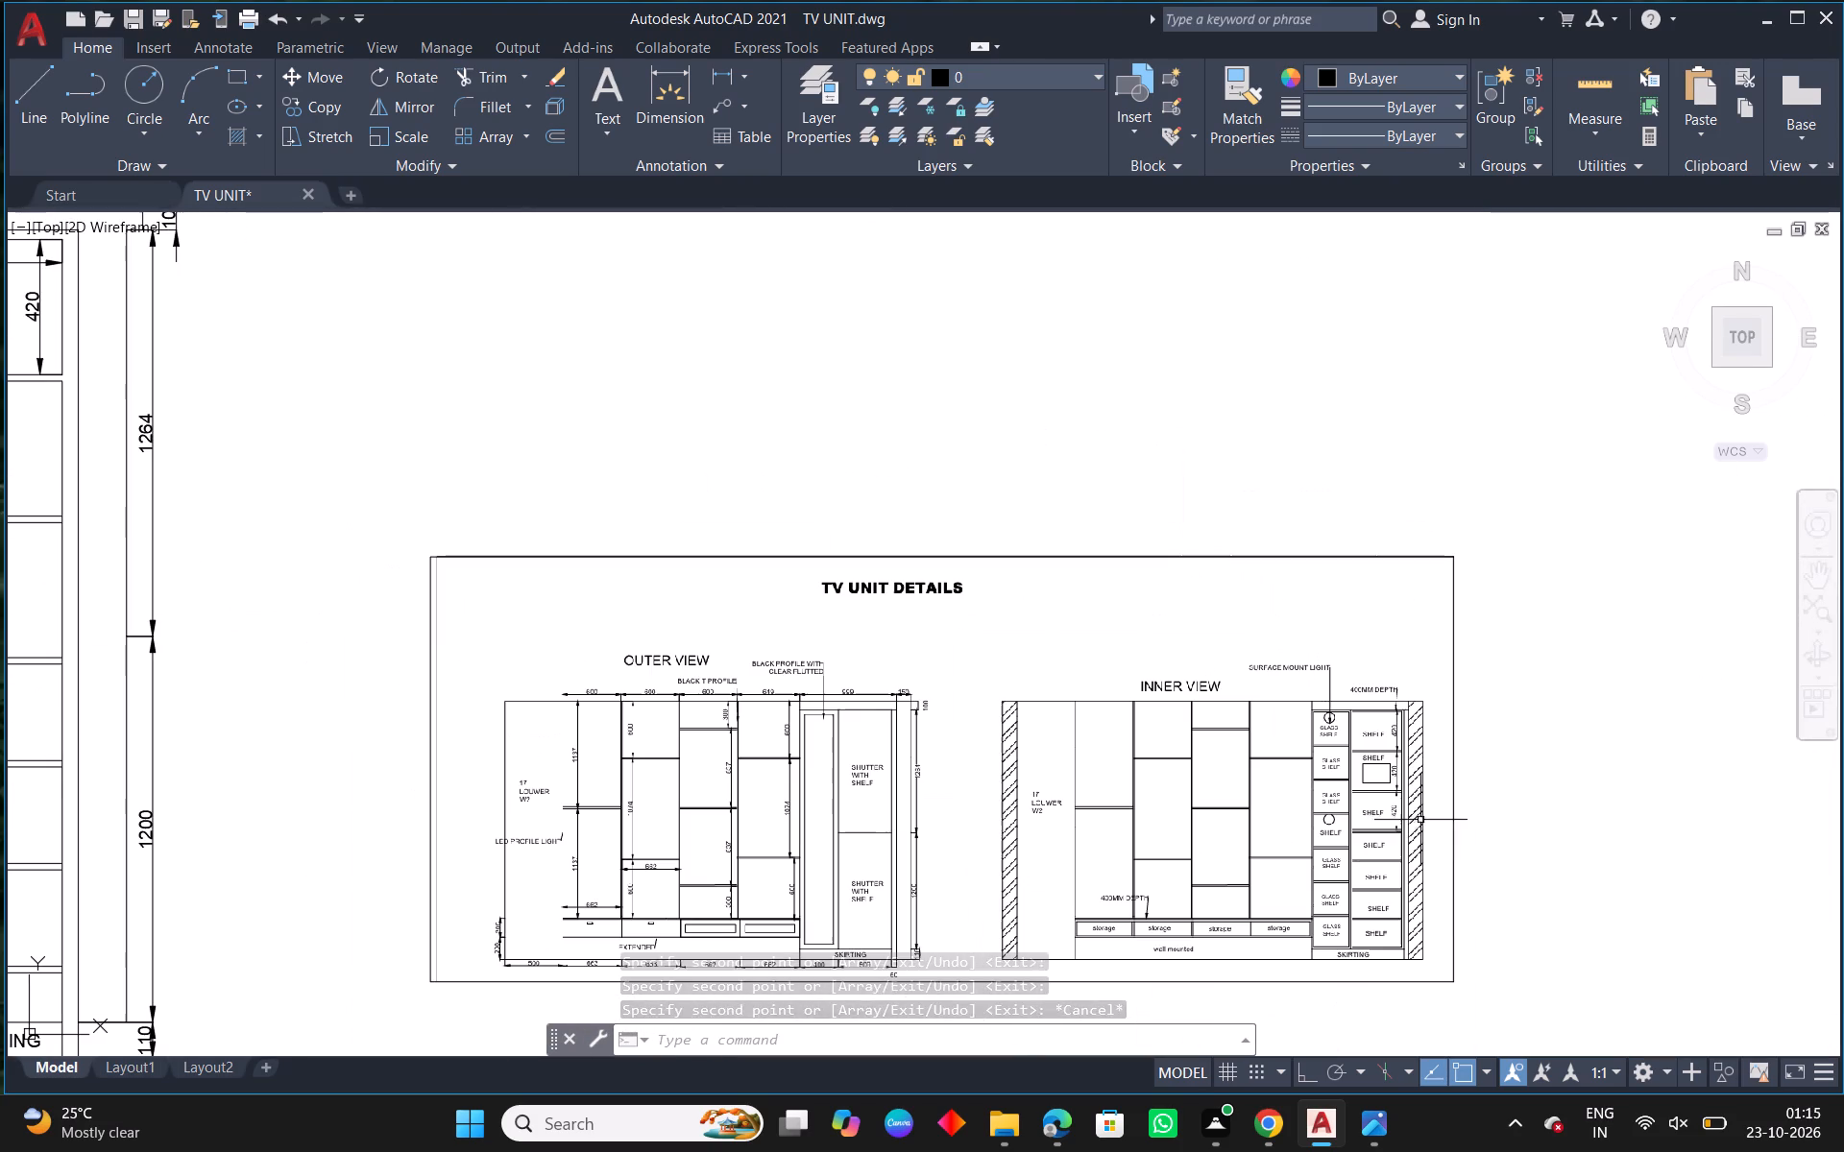
scroll(1388, 950, up, 2)
scroll(1387, 949, down, 3)
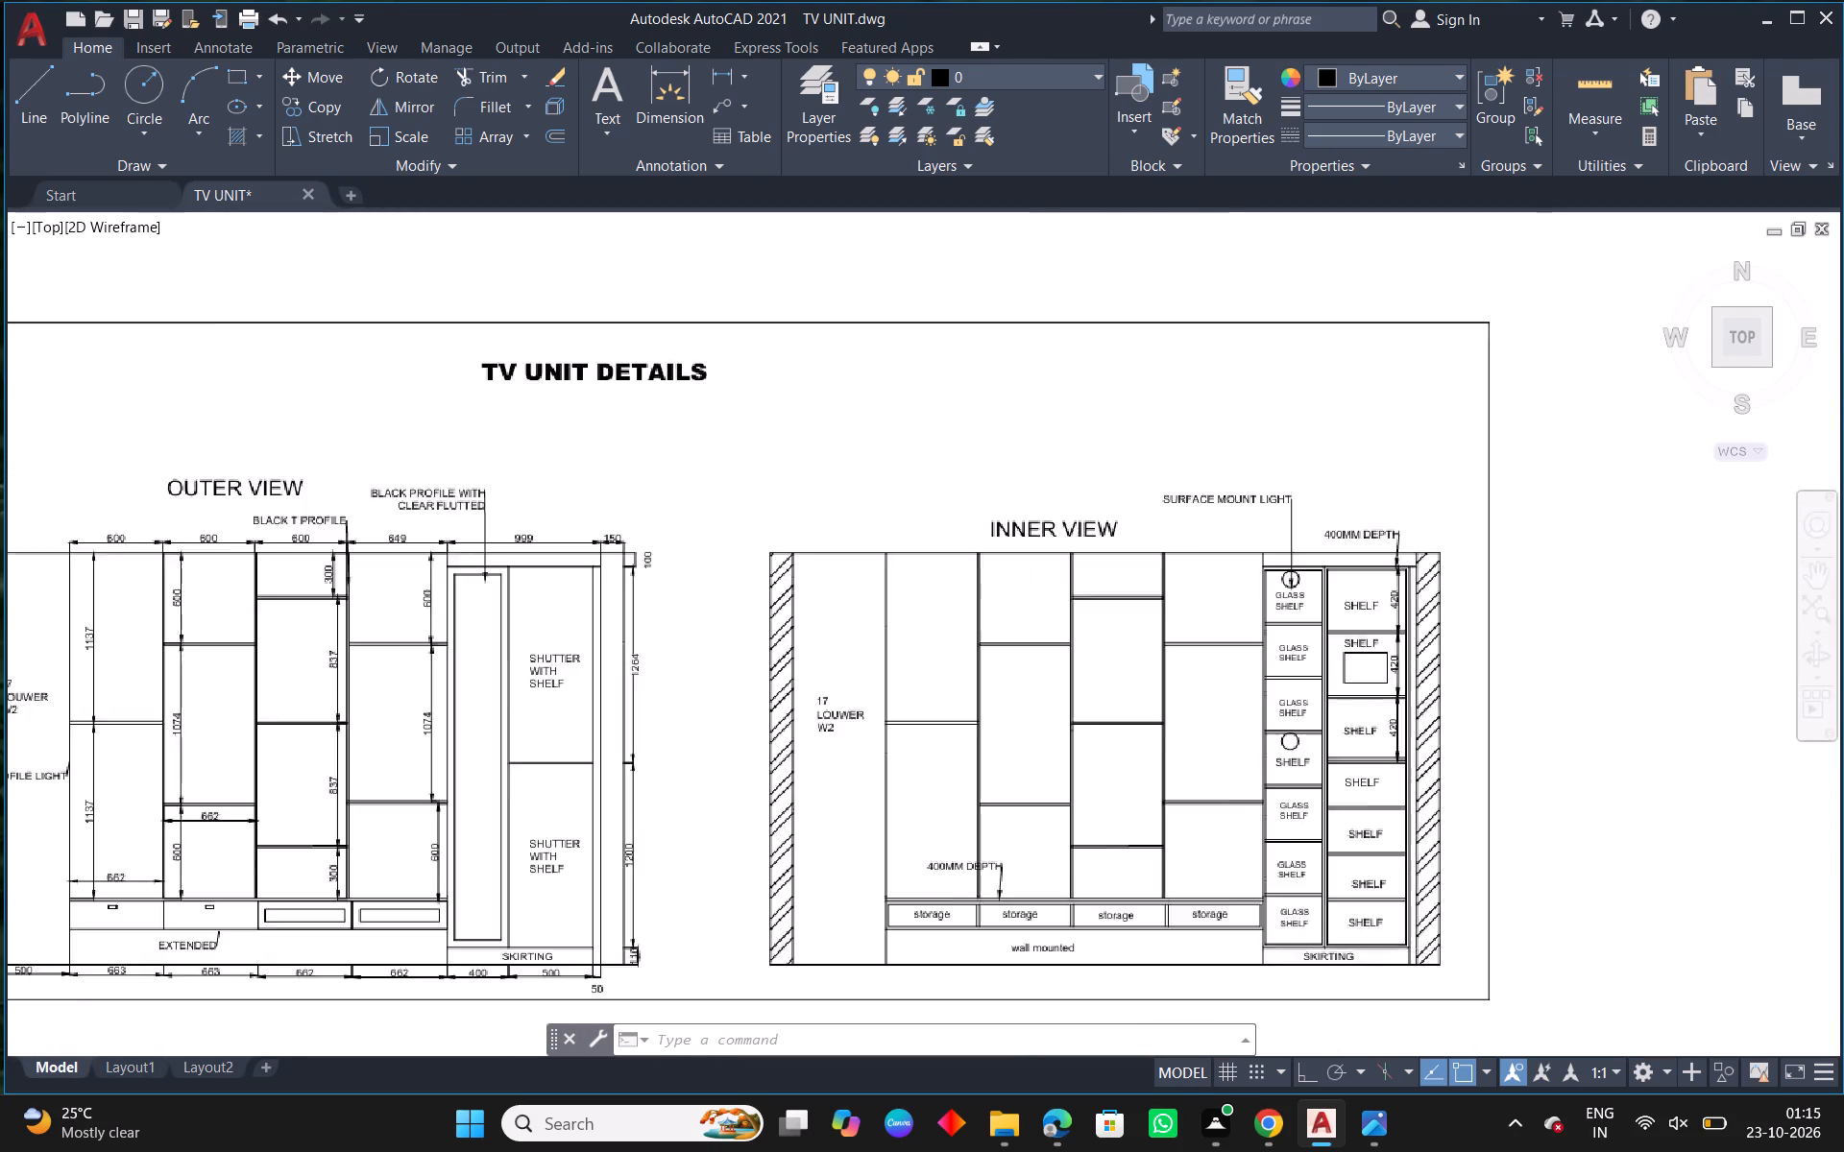
middle_drag(900, 917, 1727, 782)
scroll(1188, 819, up, 1)
Copy a STORAGE label into the second compartment from the top in the tall cabinet's left column.
click(1147, 833)
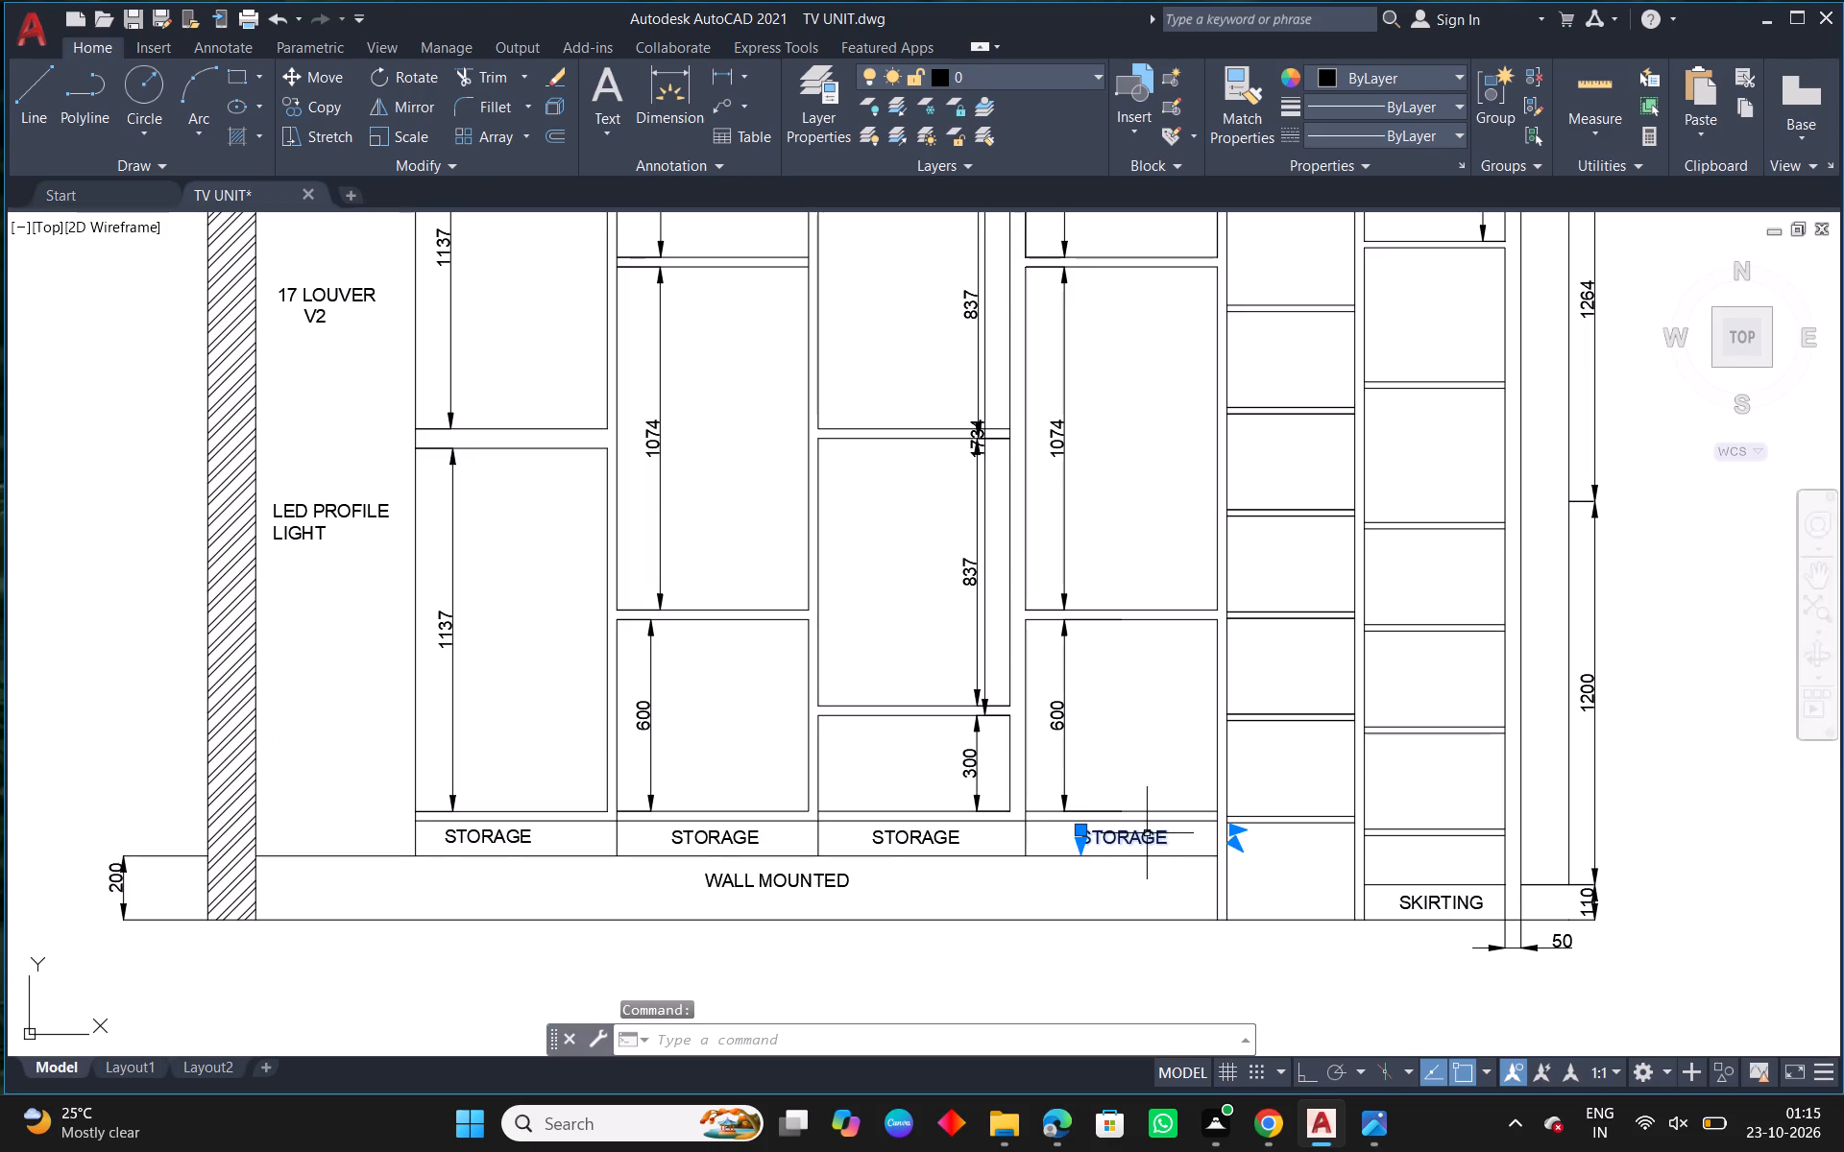
text(CO)
key(space)
click(1147, 833)
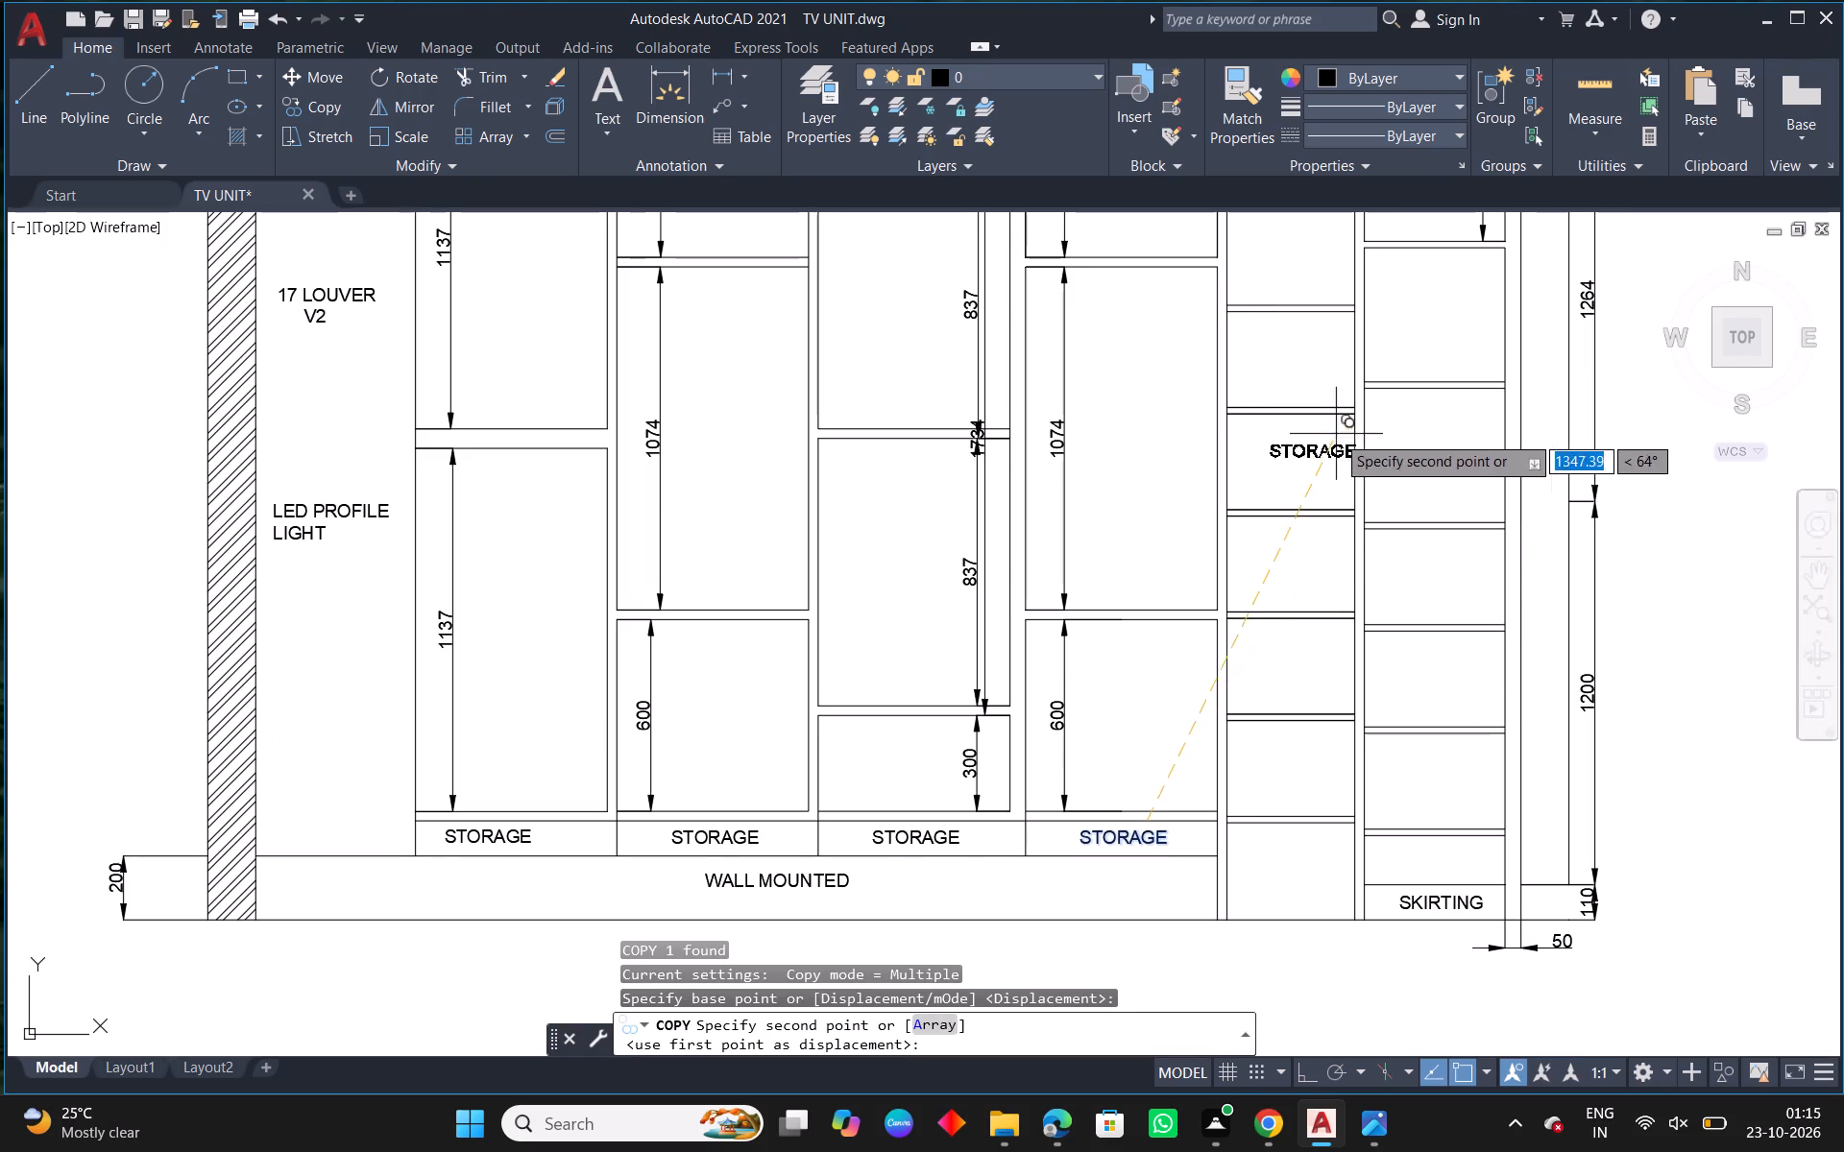
middle_drag(1341, 422, 1221, 690)
scroll(1197, 496, up, 2)
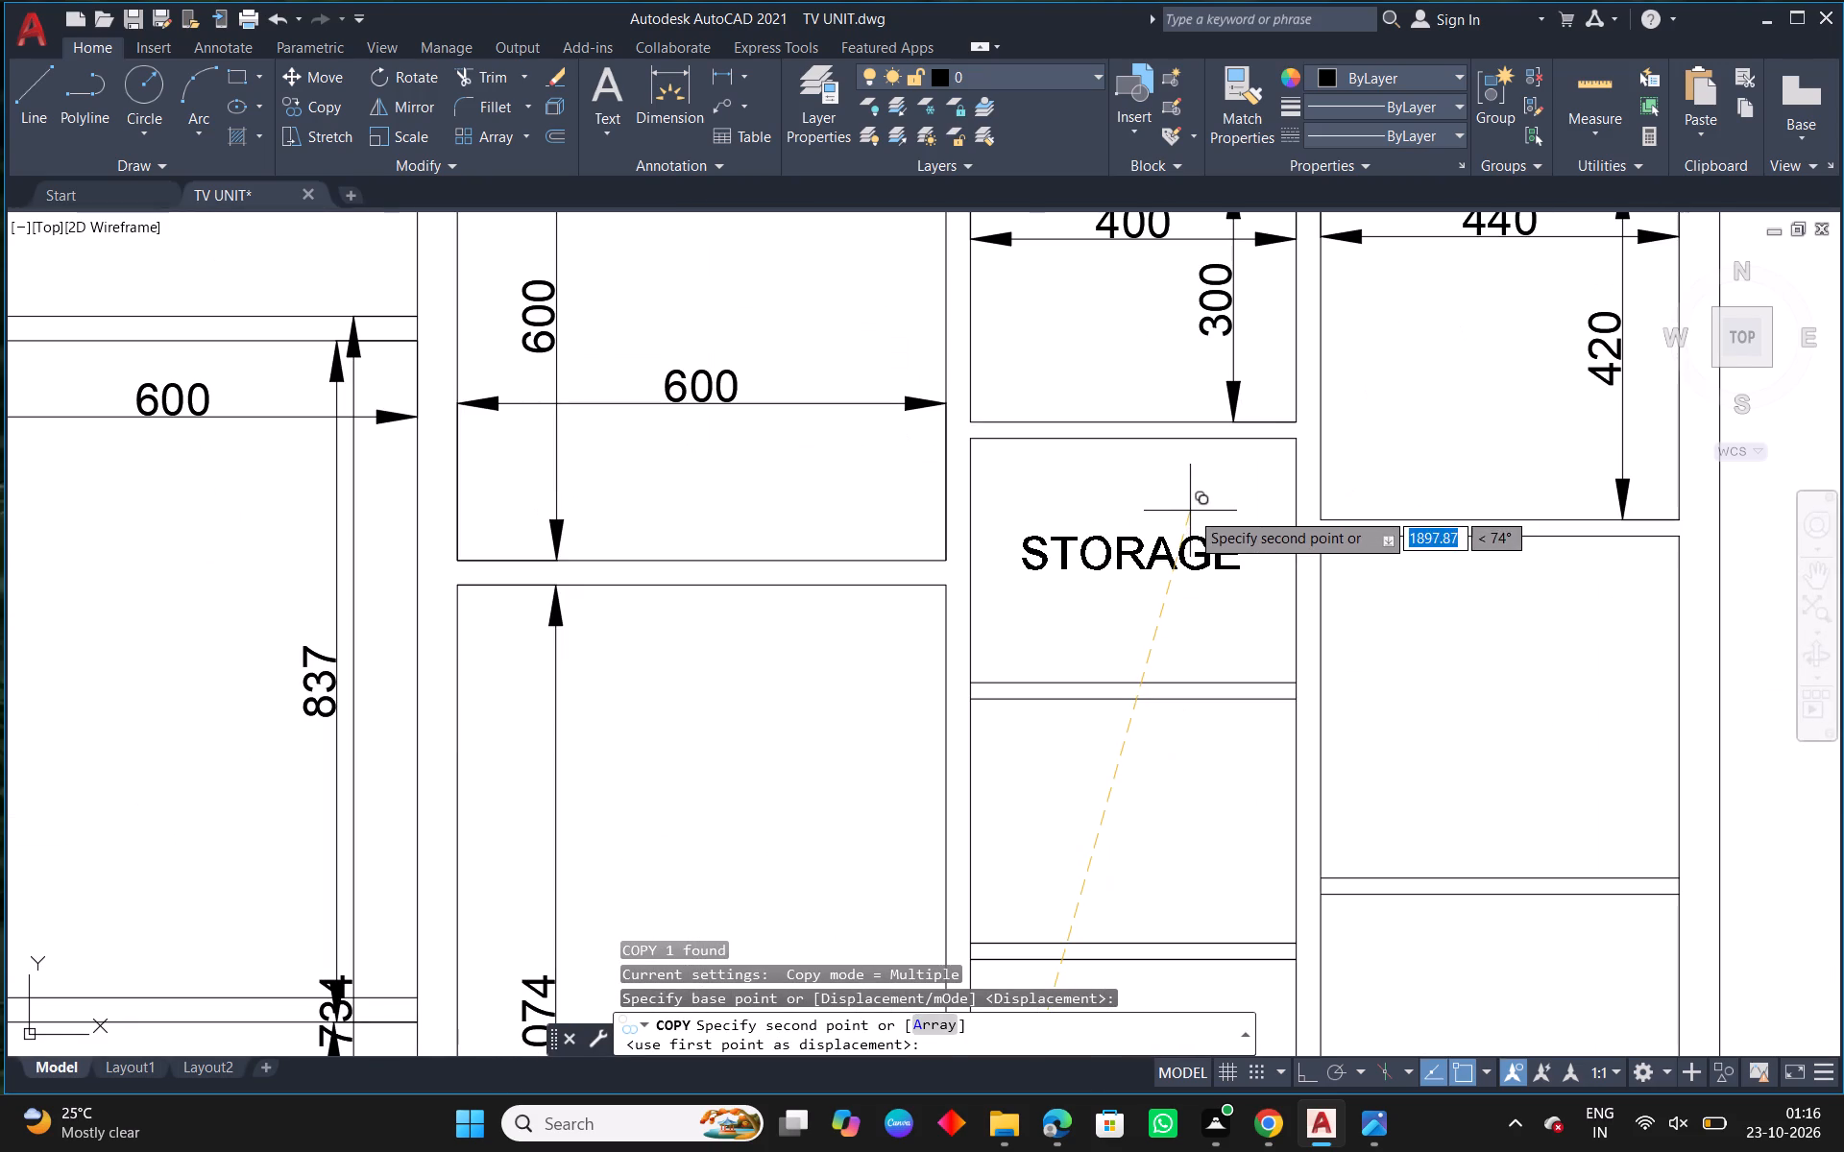
click(1190, 511)
key(Escape)
Check the reference sheet's shelf labels and change the copied label in the tall cabinet to GLASS SHELF on two lines.
scroll(1190, 511, down, 4)
middle_drag(1436, 653, 1120, 588)
scroll(1490, 611, up, 3)
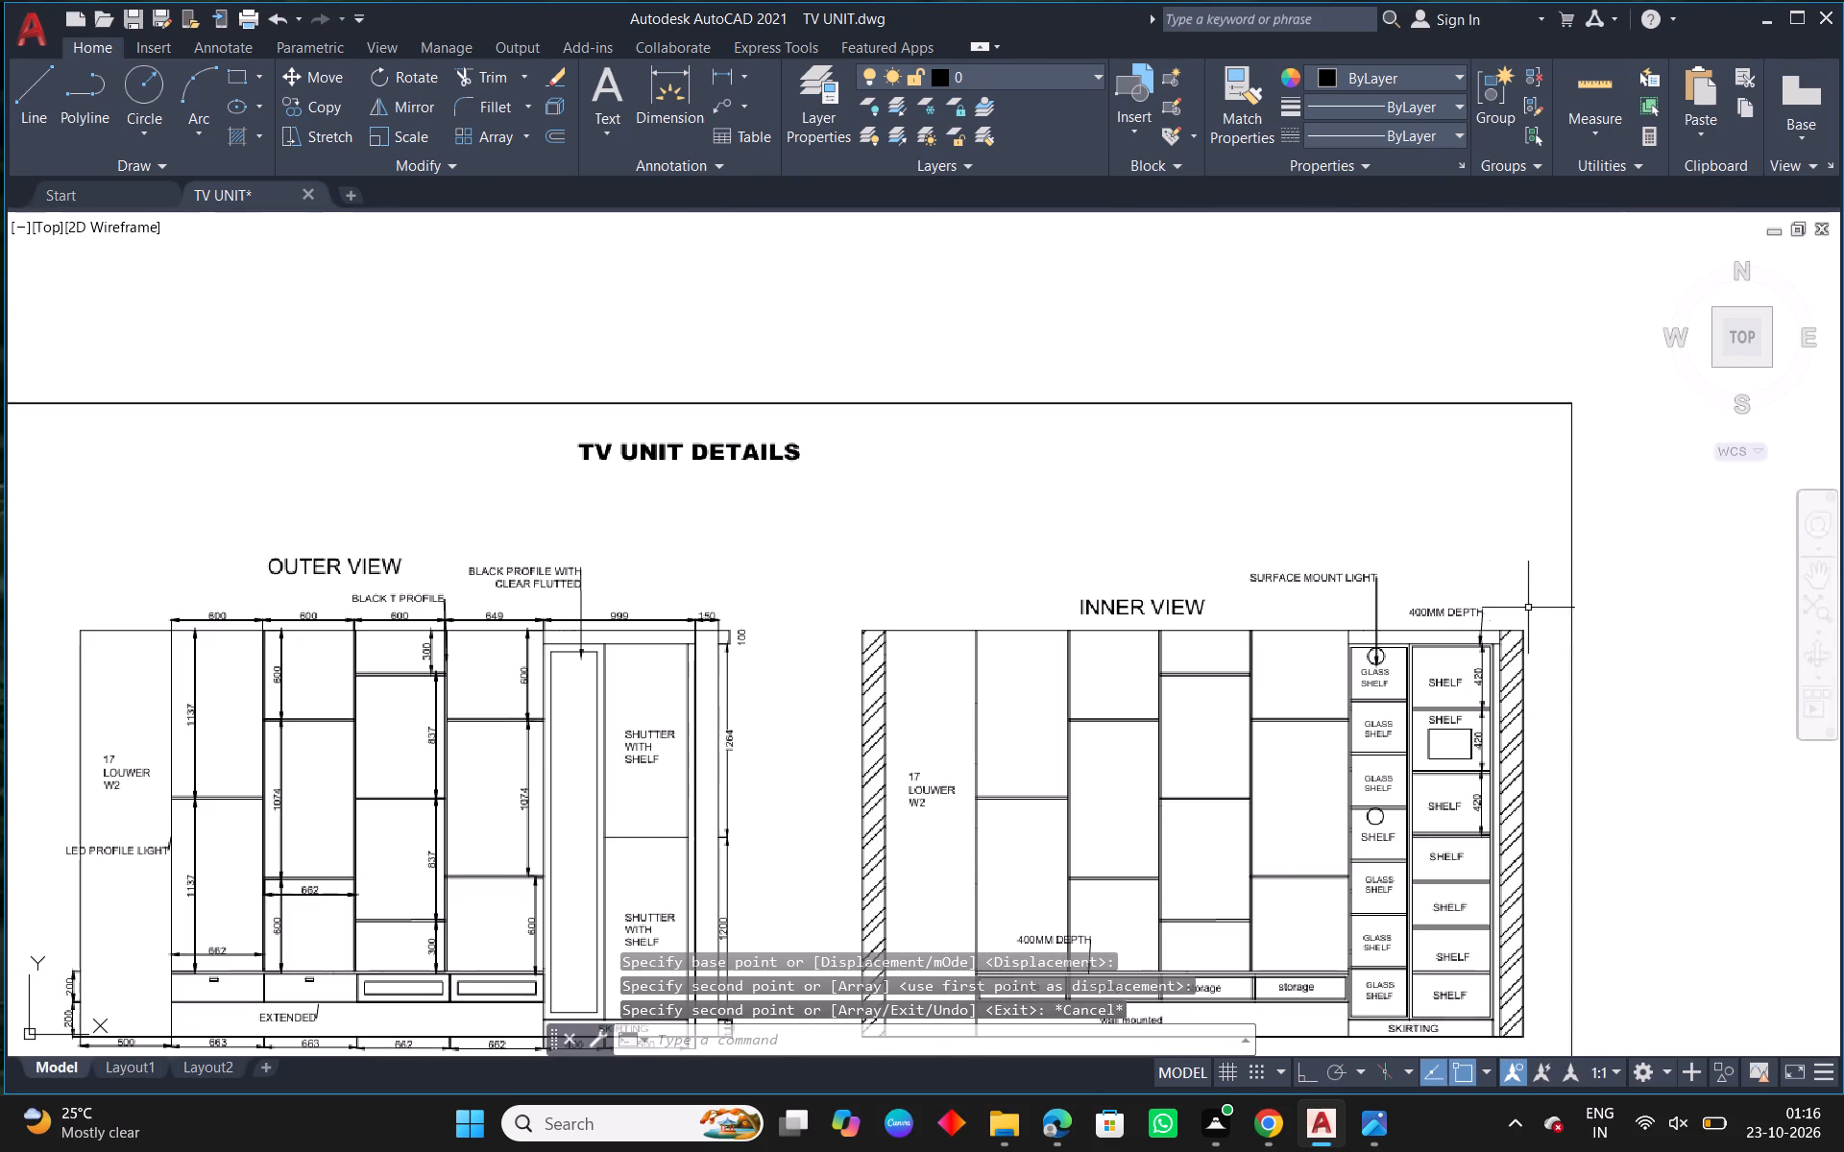
scroll(1448, 768, up, 2)
scroll(1344, 737, down, 5)
middle_drag(723, 642, 1279, 624)
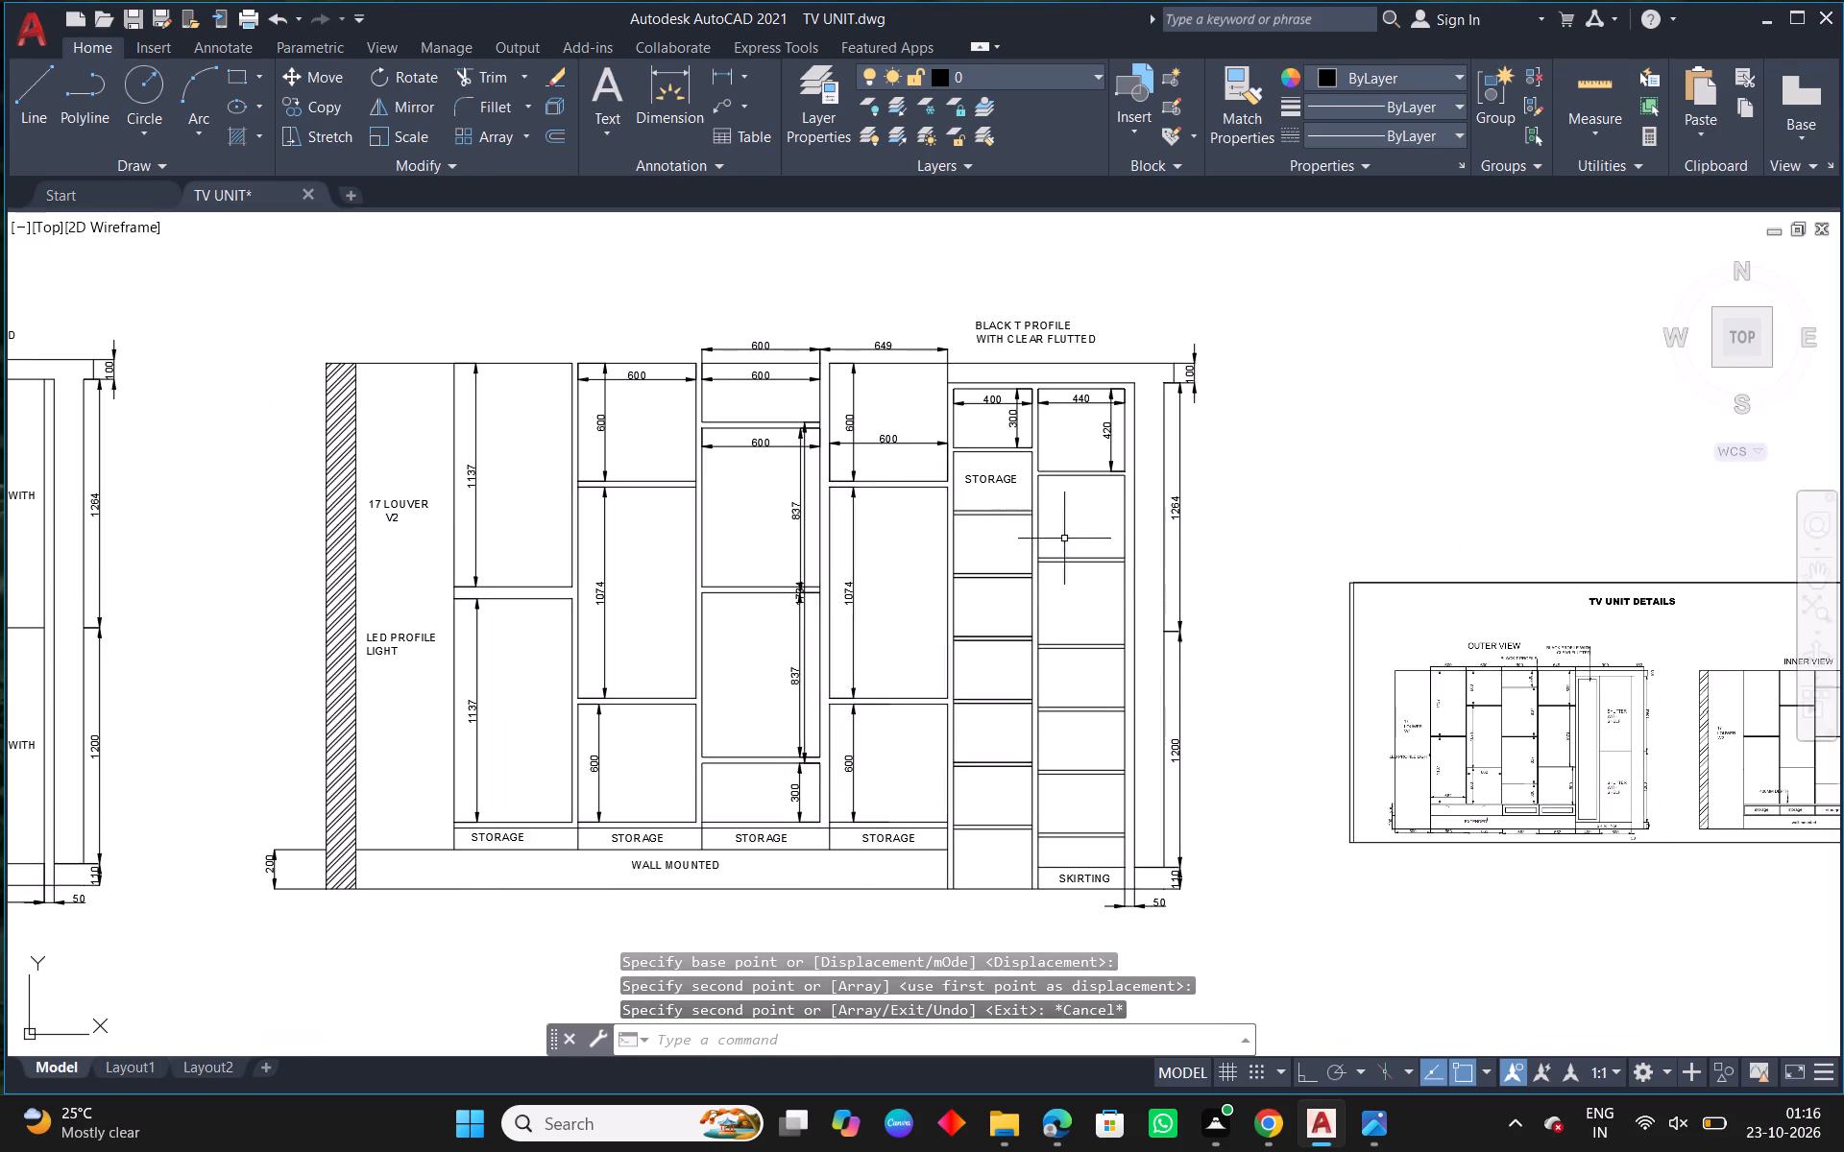
scroll(986, 465, up, 3)
text(ED)
key(space)
click(977, 502)
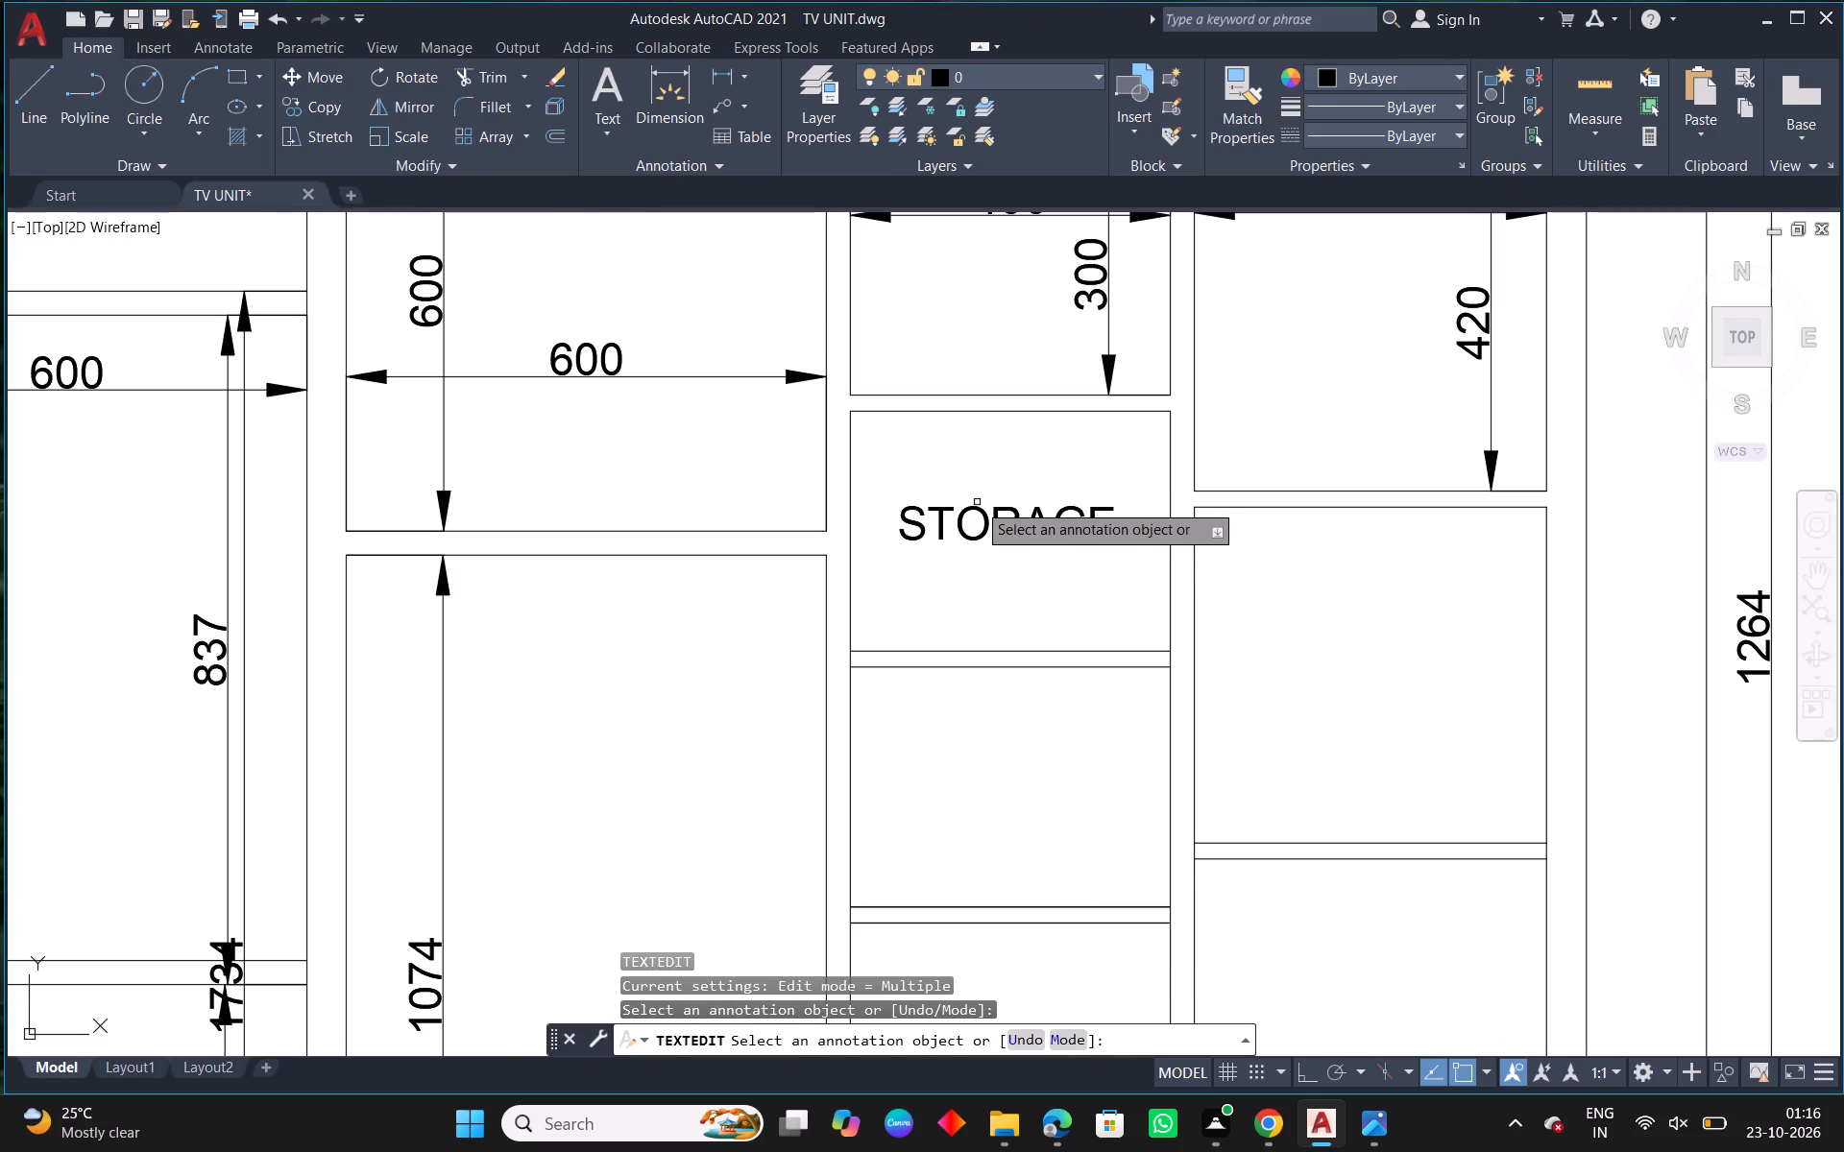
click(978, 513)
drag(1136, 529, 824, 513)
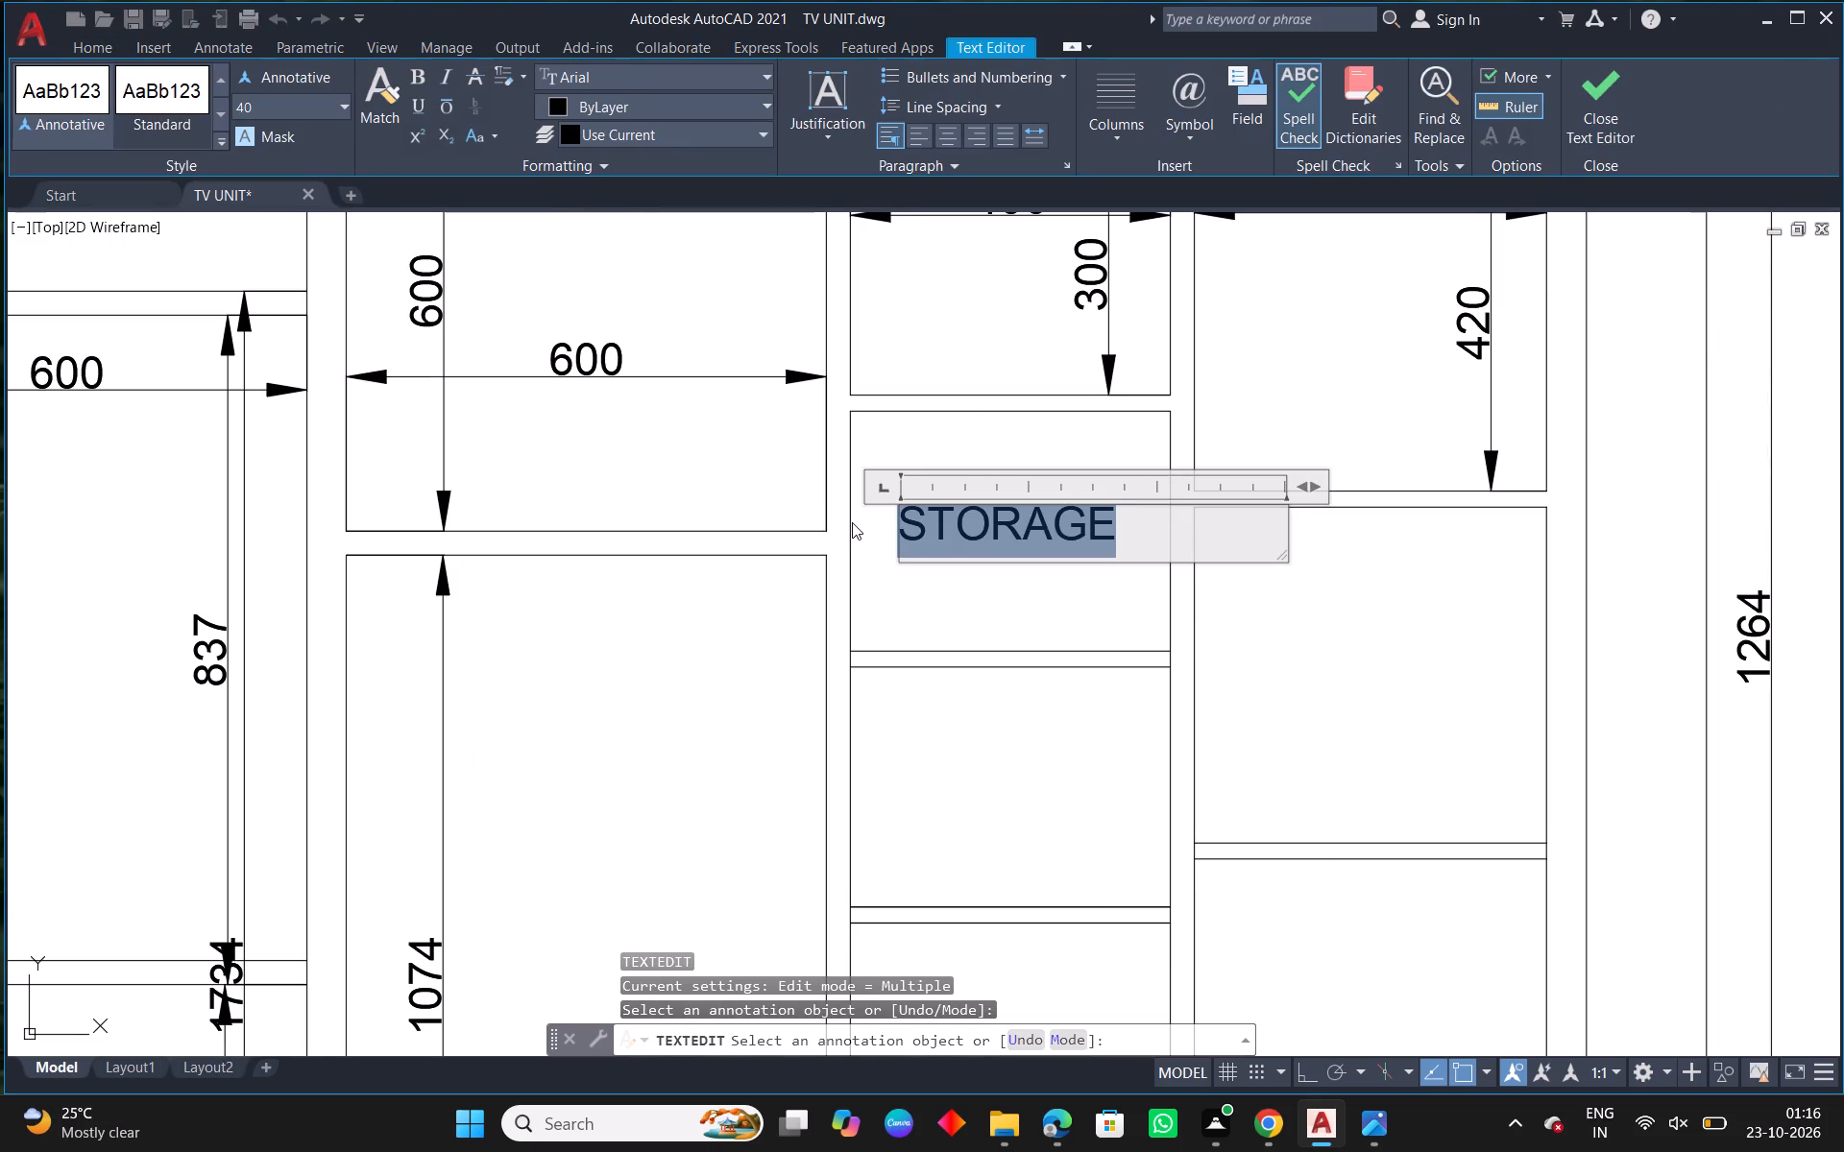
key(BackSpace)
text(GLASS SHELF)
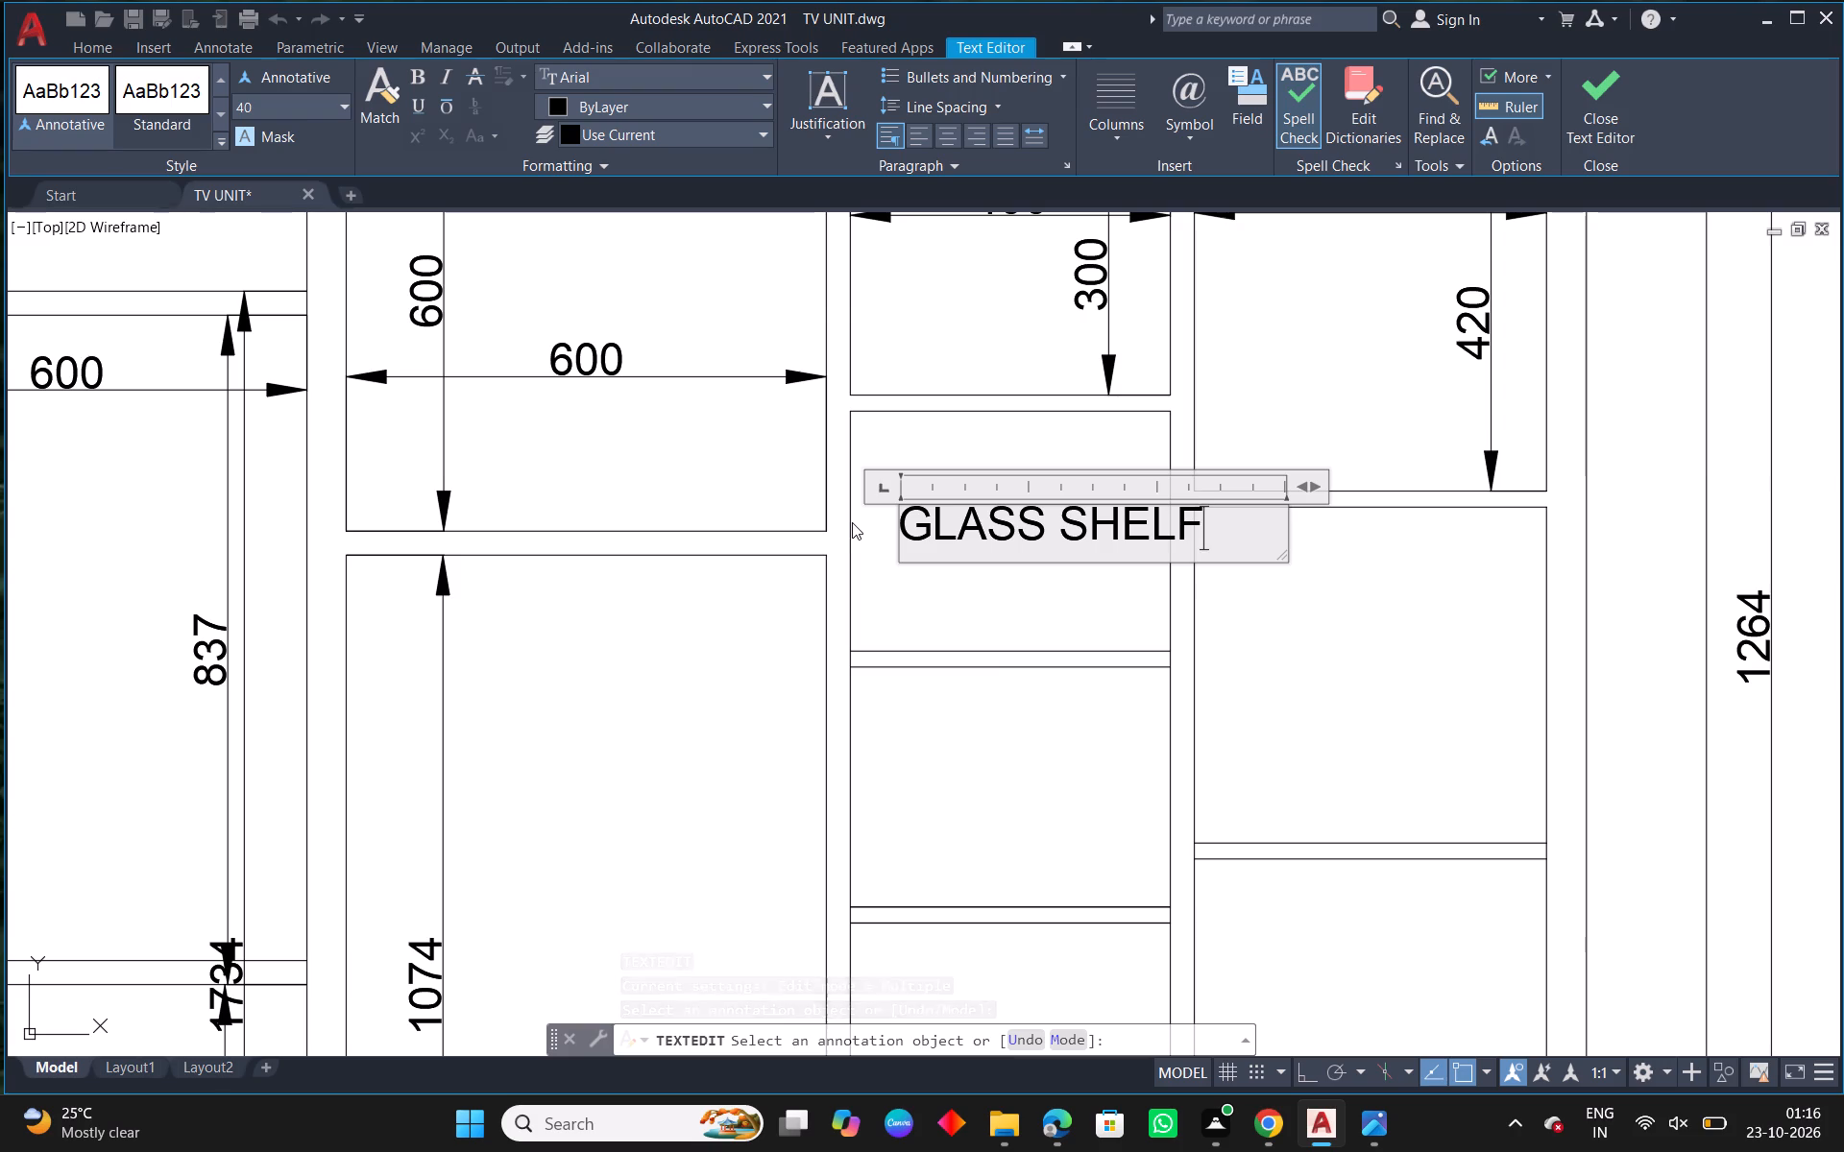
click(1065, 525)
key(Return)
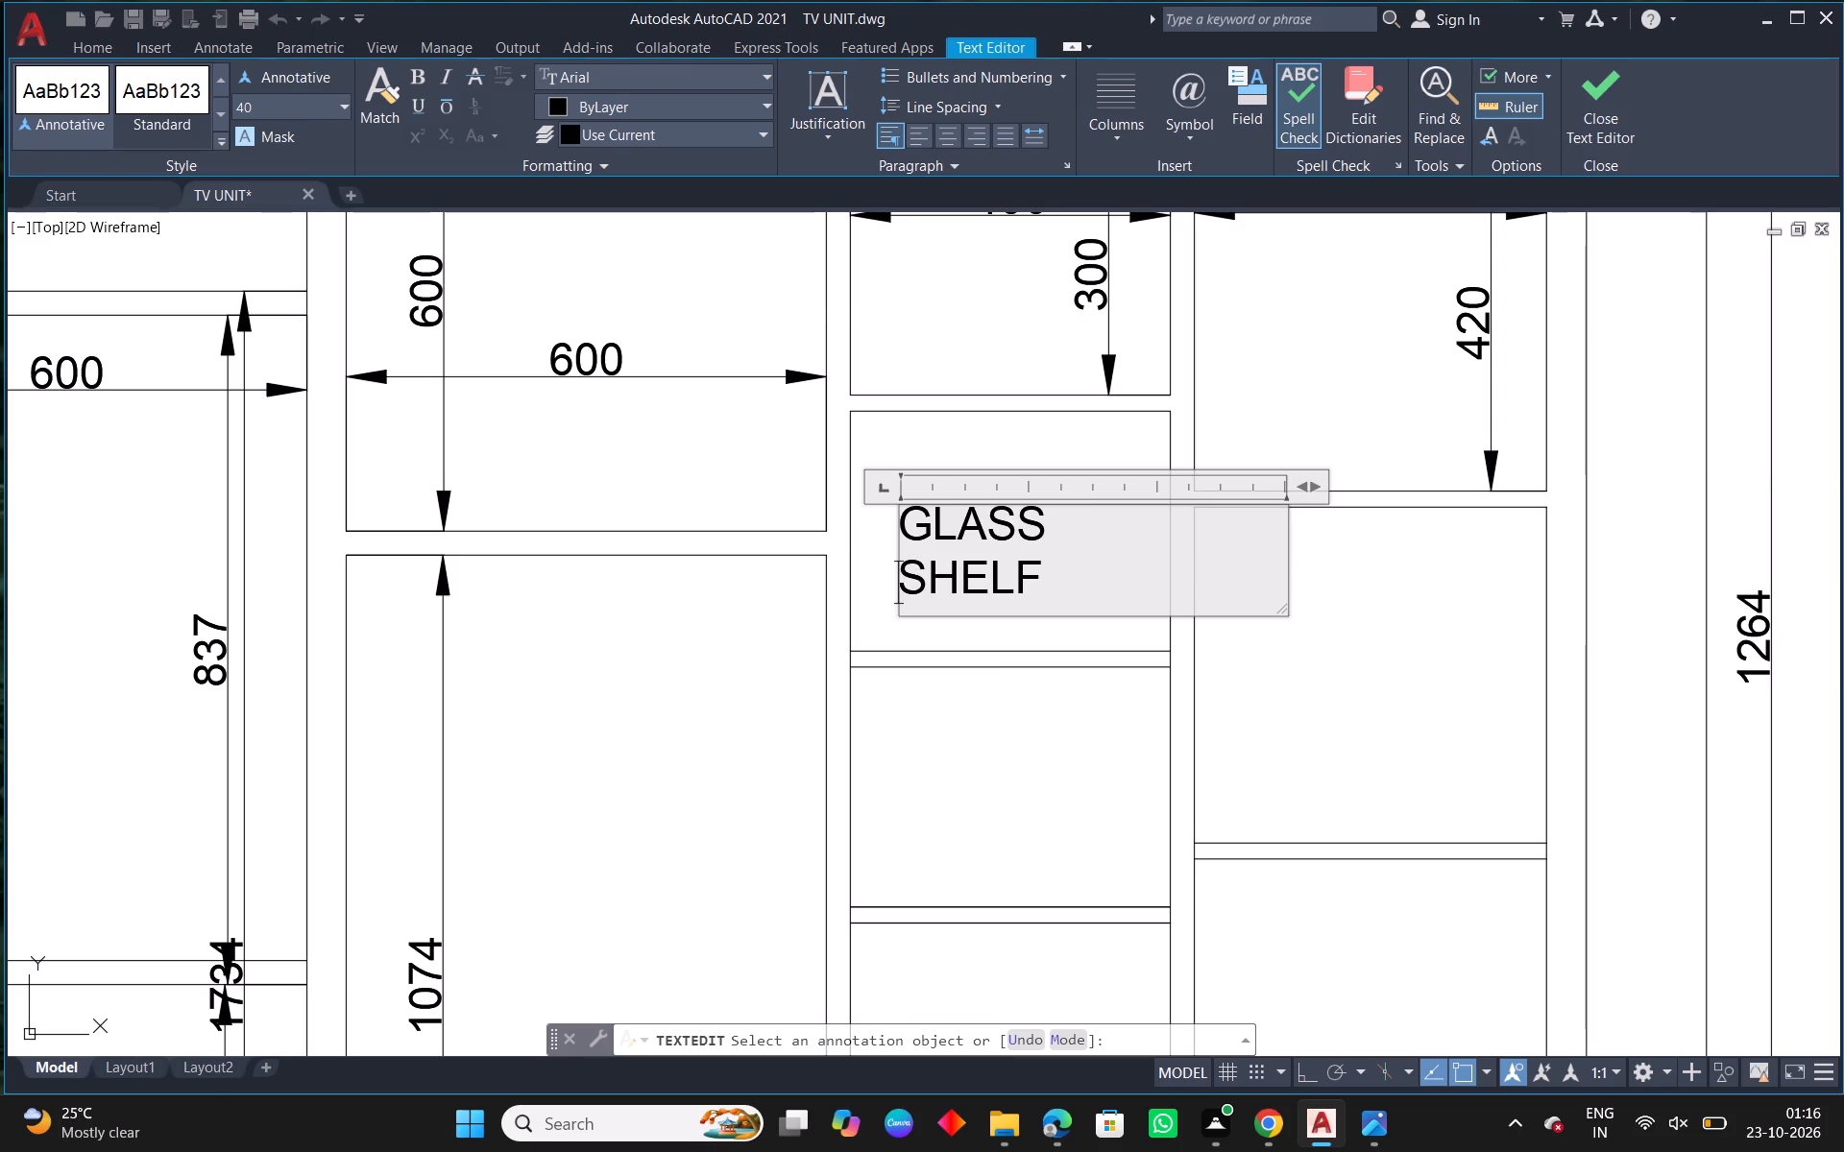
click(1294, 728)
key(Escape)
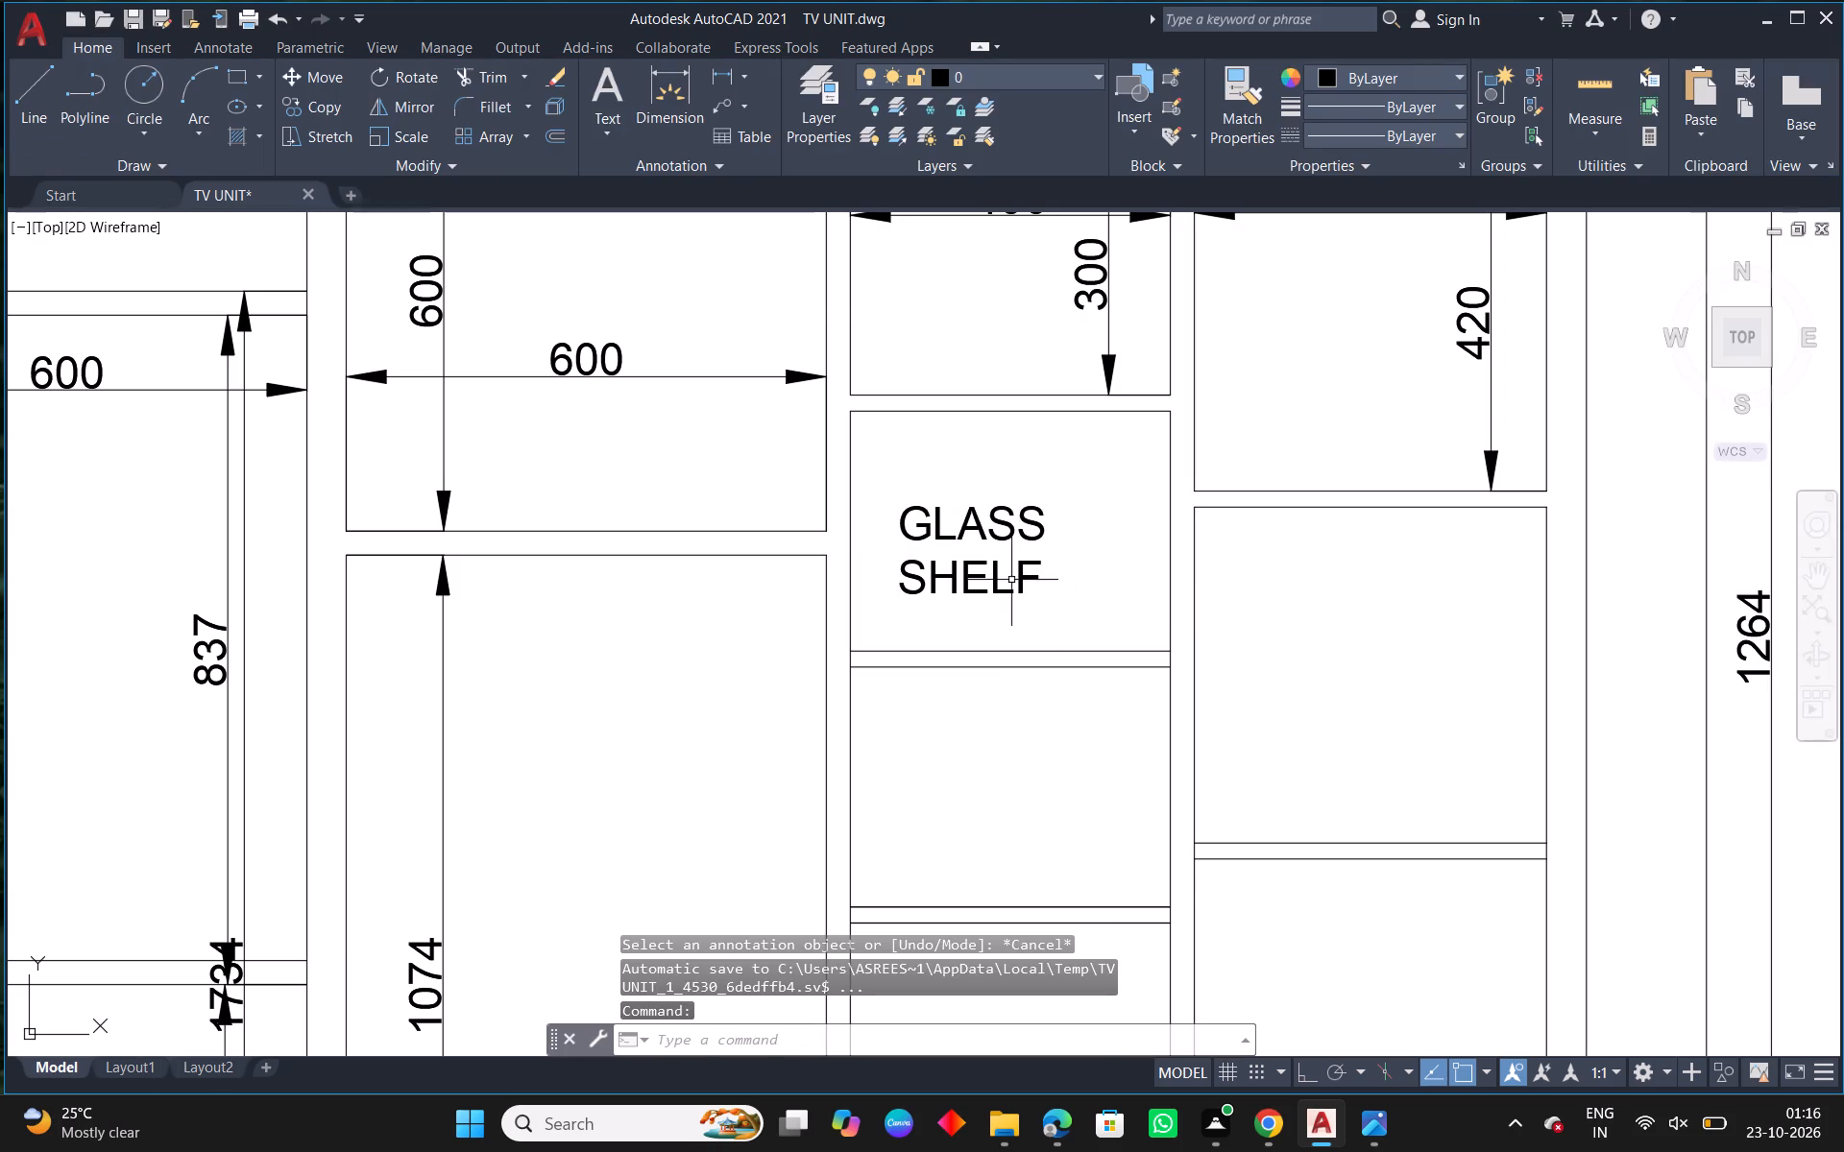
Copy the GLASS SHELF label into the second compartment from the top in the tall cabinet's right column.
click(1004, 576)
click(960, 579)
text(CO)
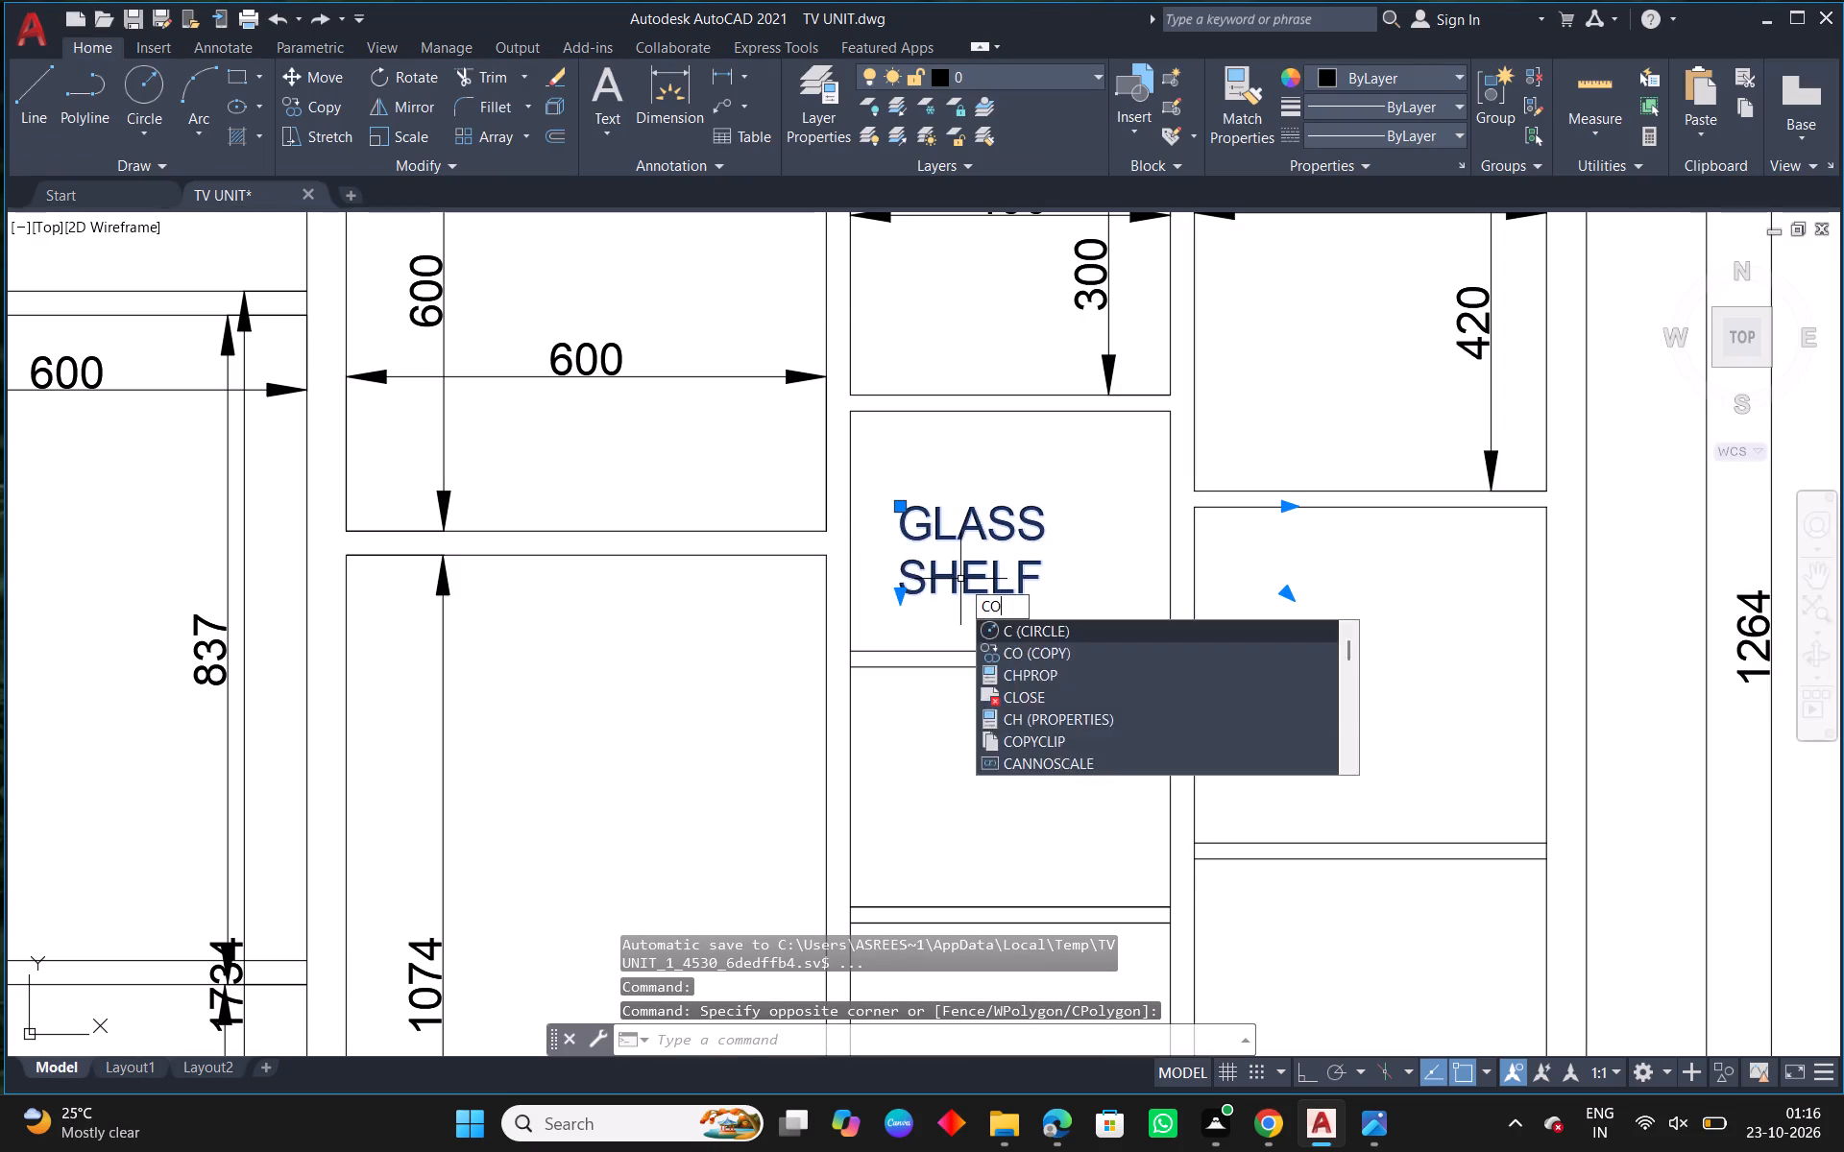
key(space)
click(960, 579)
click(1360, 687)
key(Escape)
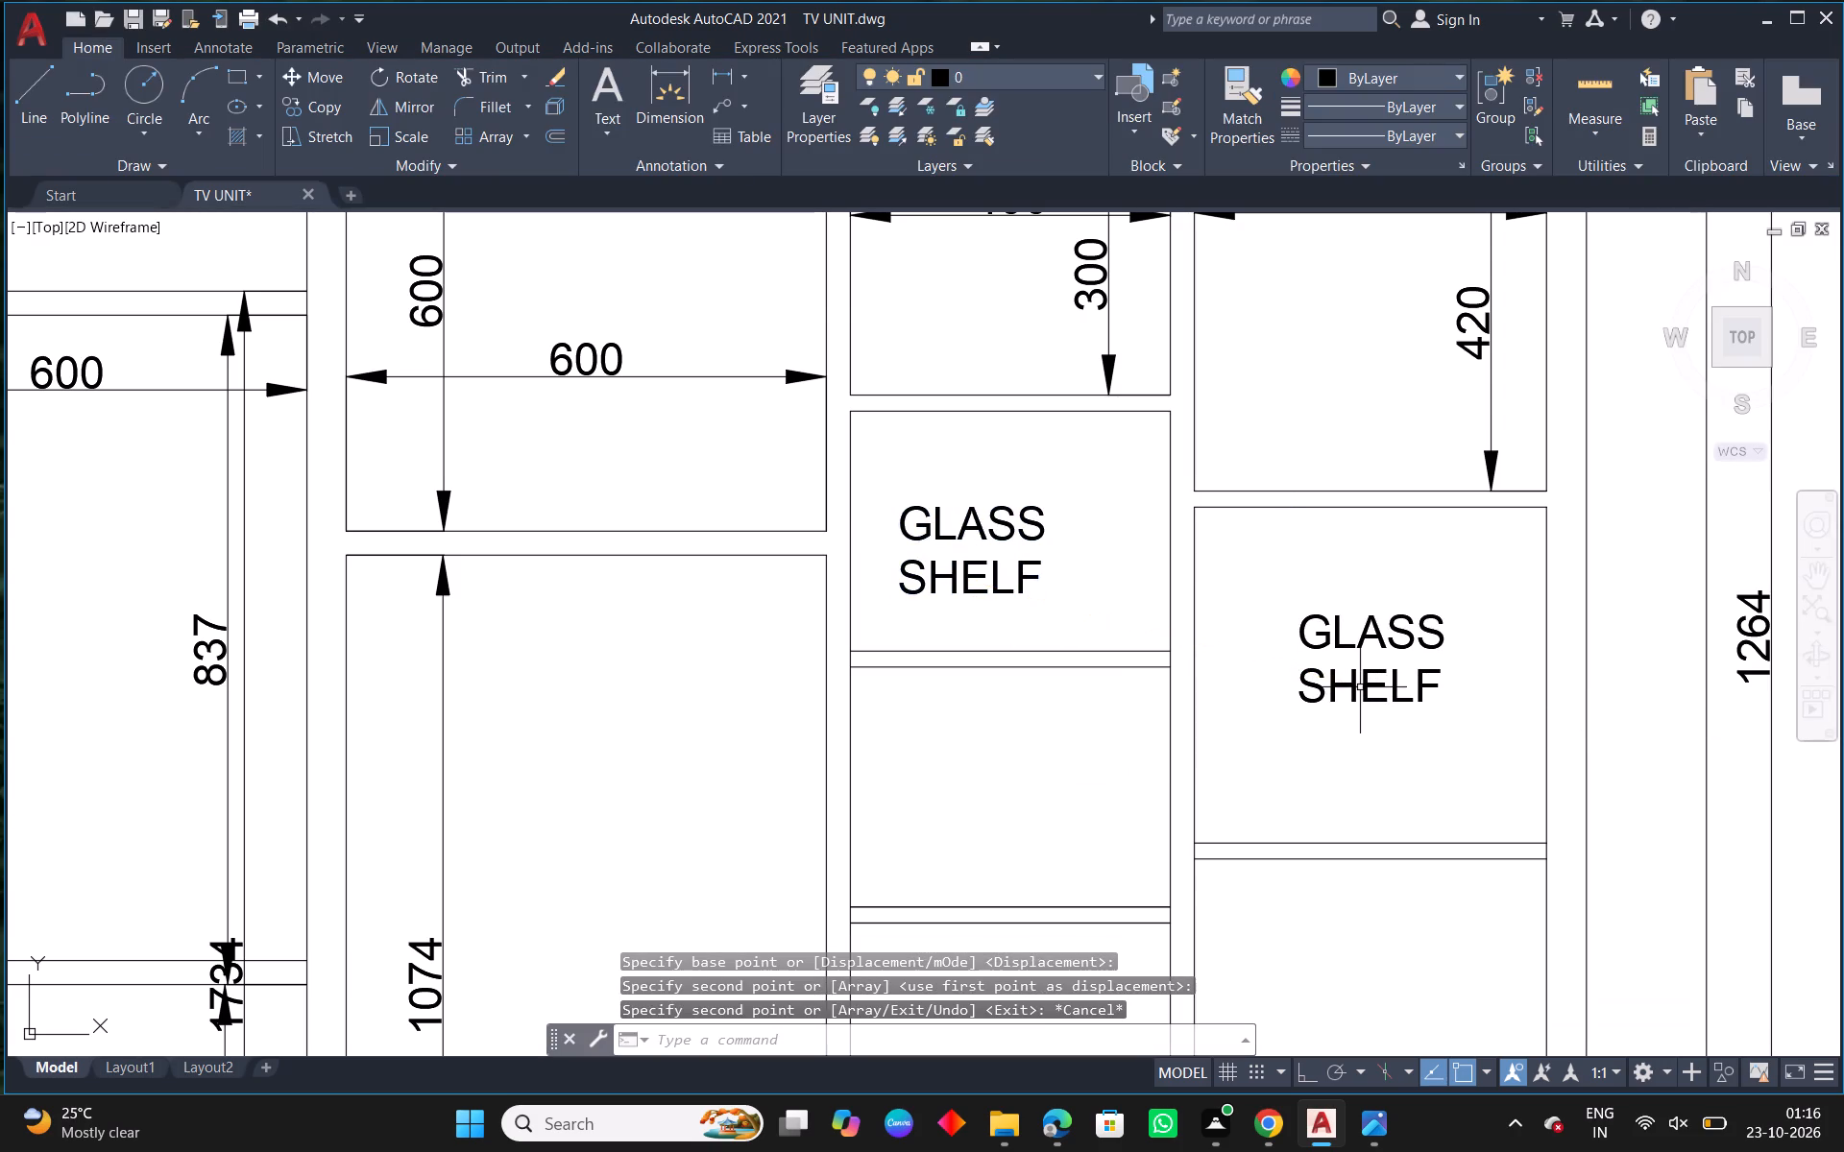
Remove the word GLASS from the right column's label so it reads SHELF.
text(ED)
key(space)
click(1360, 687)
drag(1479, 687, 1452, 682)
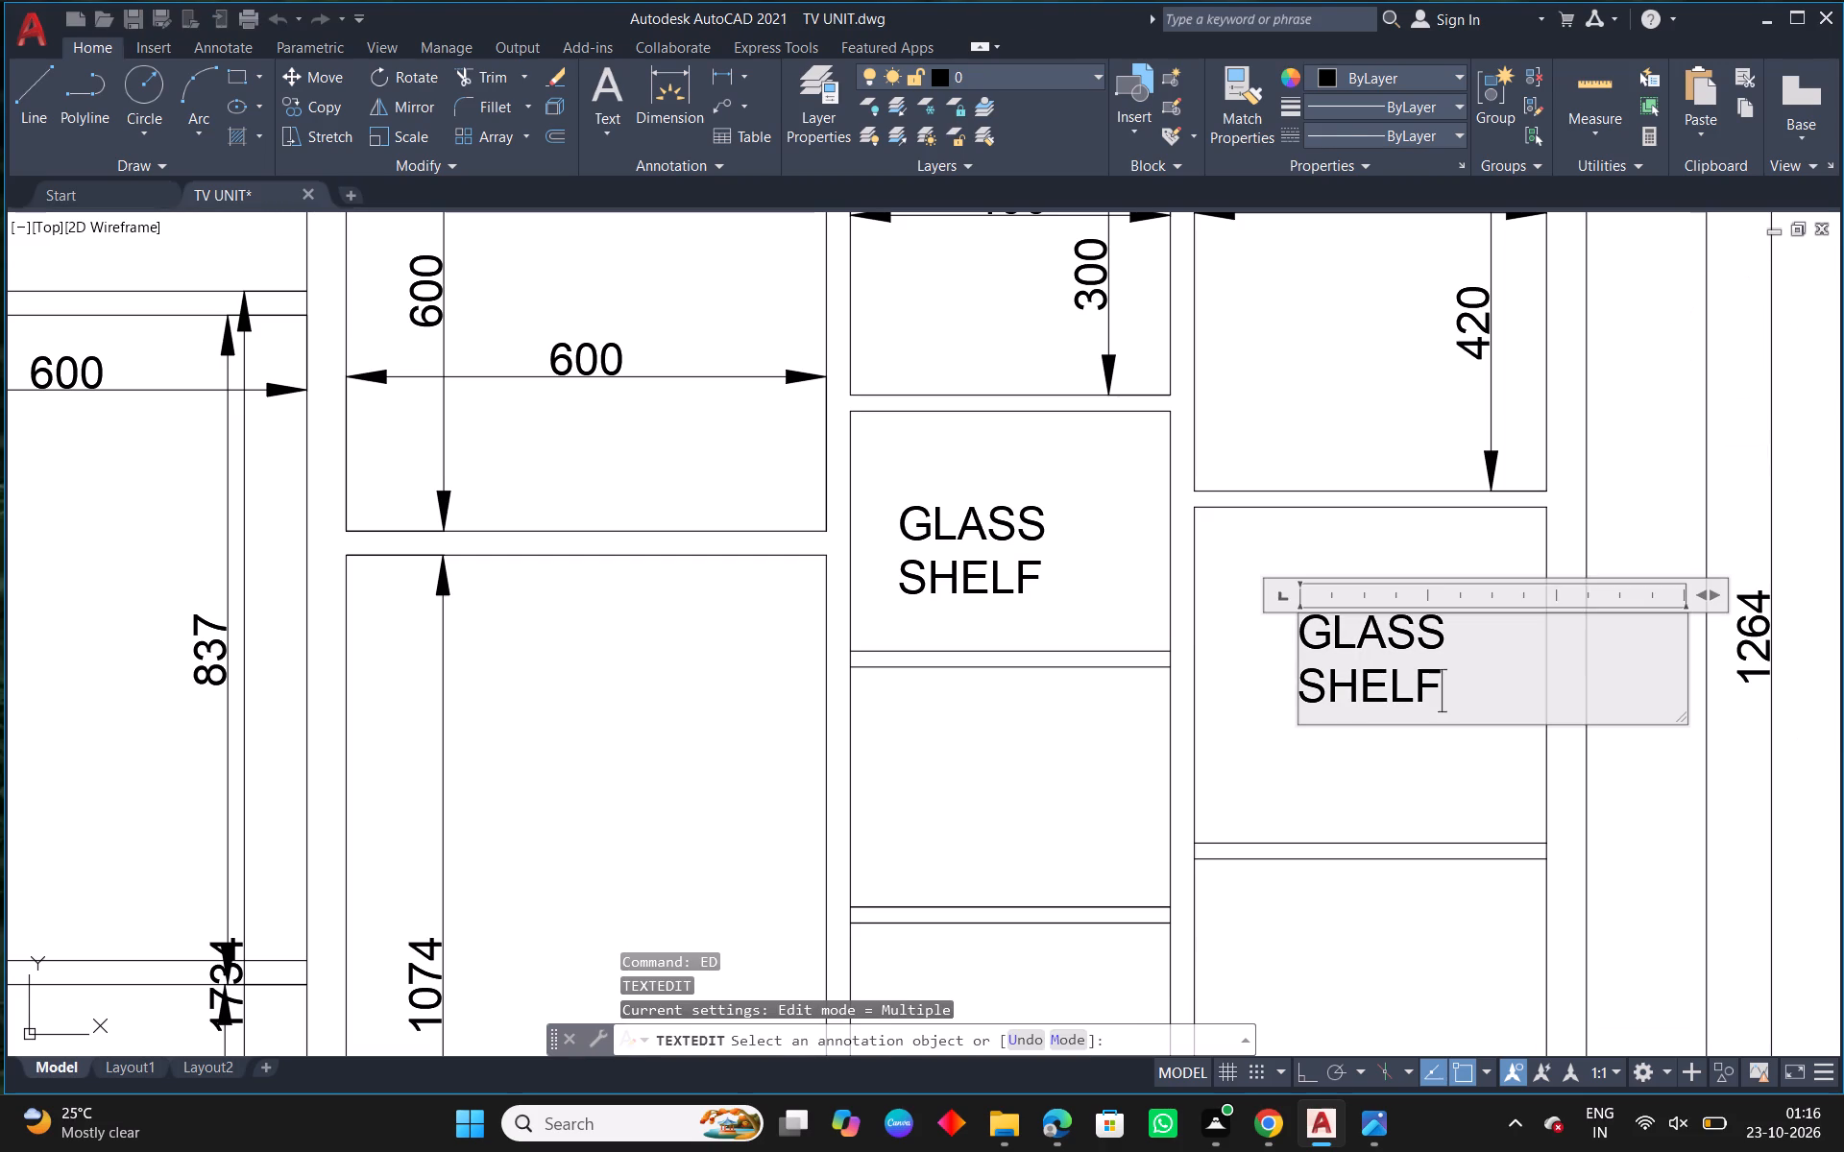
drag(1452, 682, 1329, 656)
click(1469, 646)
key(BackSpace)
key(BackSpace)
key(BackSpace)
key(BackSpace)
key(BackSpace)
key(BackSpace)
key(BackSpace)
key(BackSpace)
key(BackSpace)
key(BackSpace)
key(BackSpace)
key(BackSpace)
key(BackSpace)
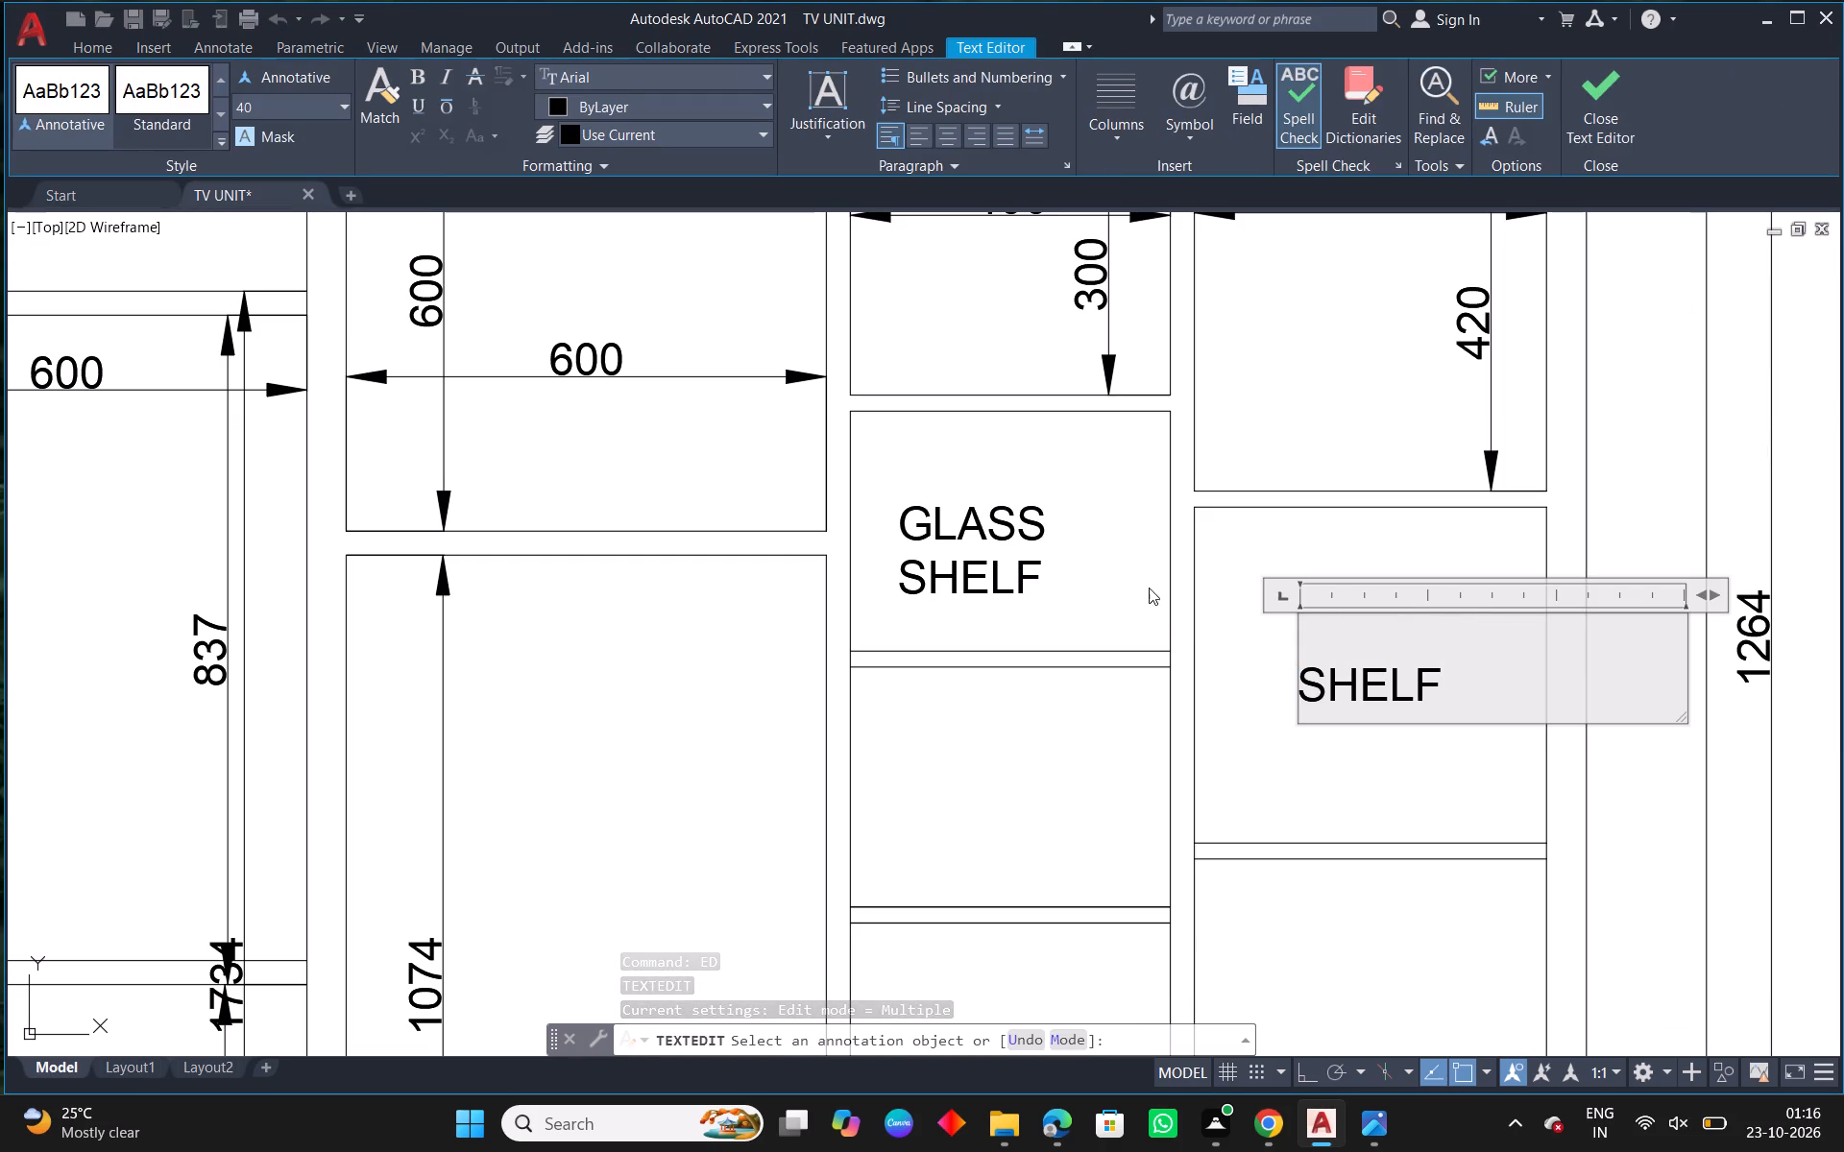
click(1332, 750)
key(Escape)
Copy the GLASS SHELF label into the six lower compartments of the tall cabinet's left column.
middle_drag(1344, 747, 1327, 601)
scroll(1327, 601, down, 2)
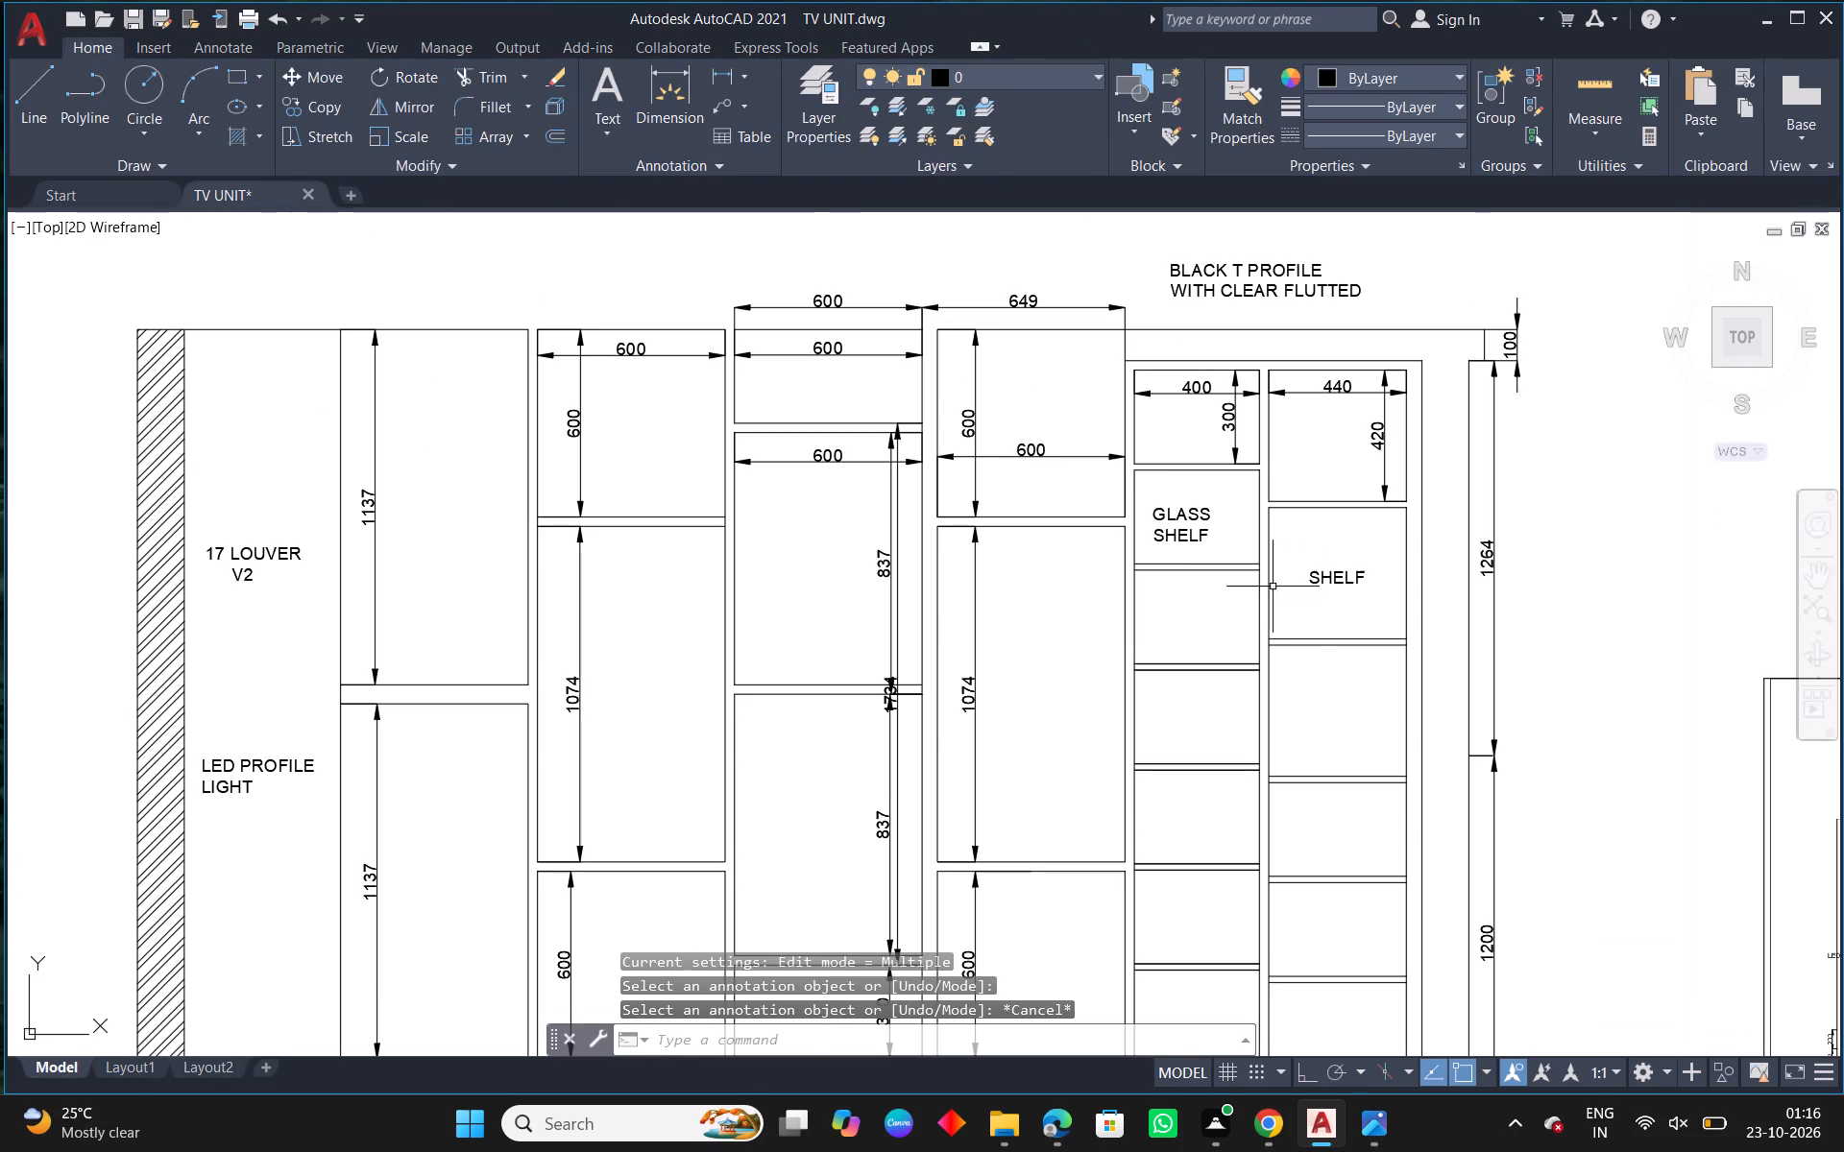
click(1164, 517)
text(CO)
key(space)
click(1164, 517)
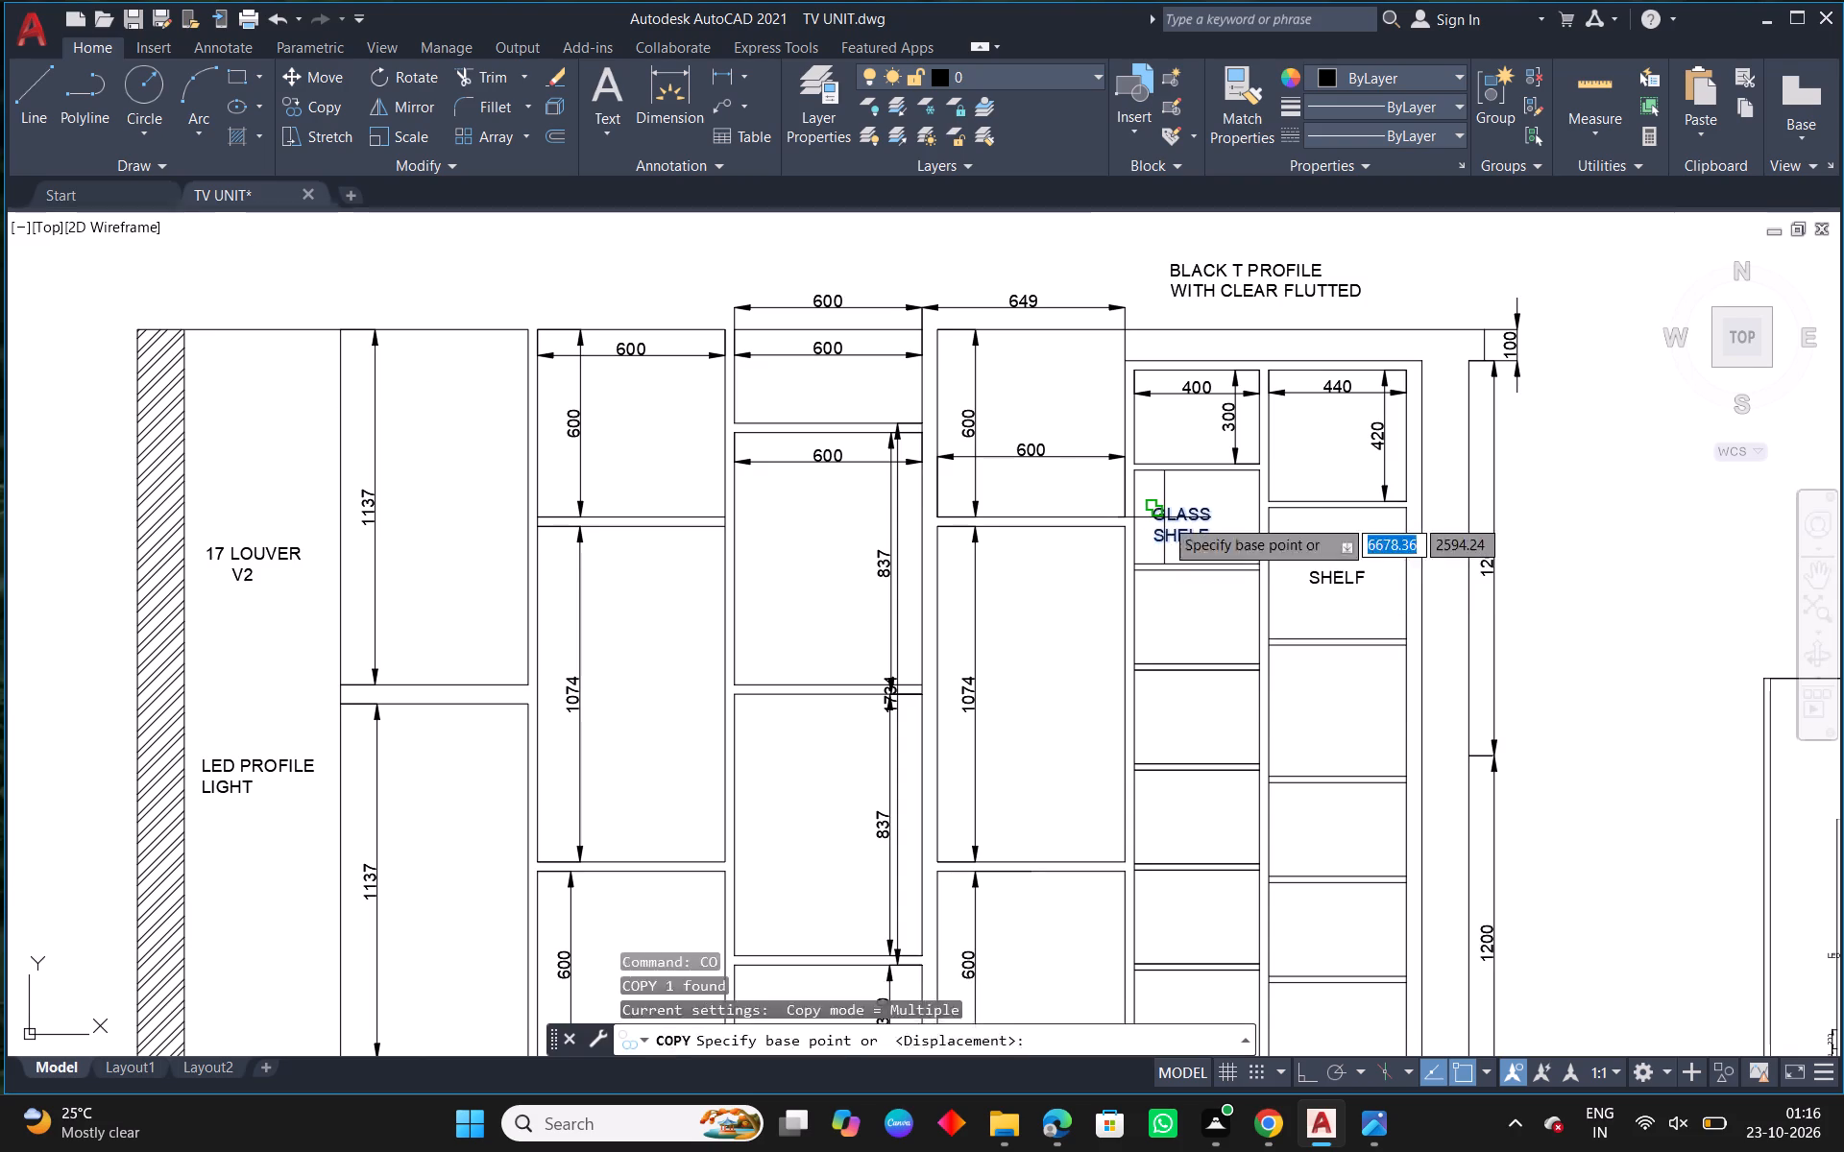
scroll(1178, 646, up, 1)
click(1148, 585)
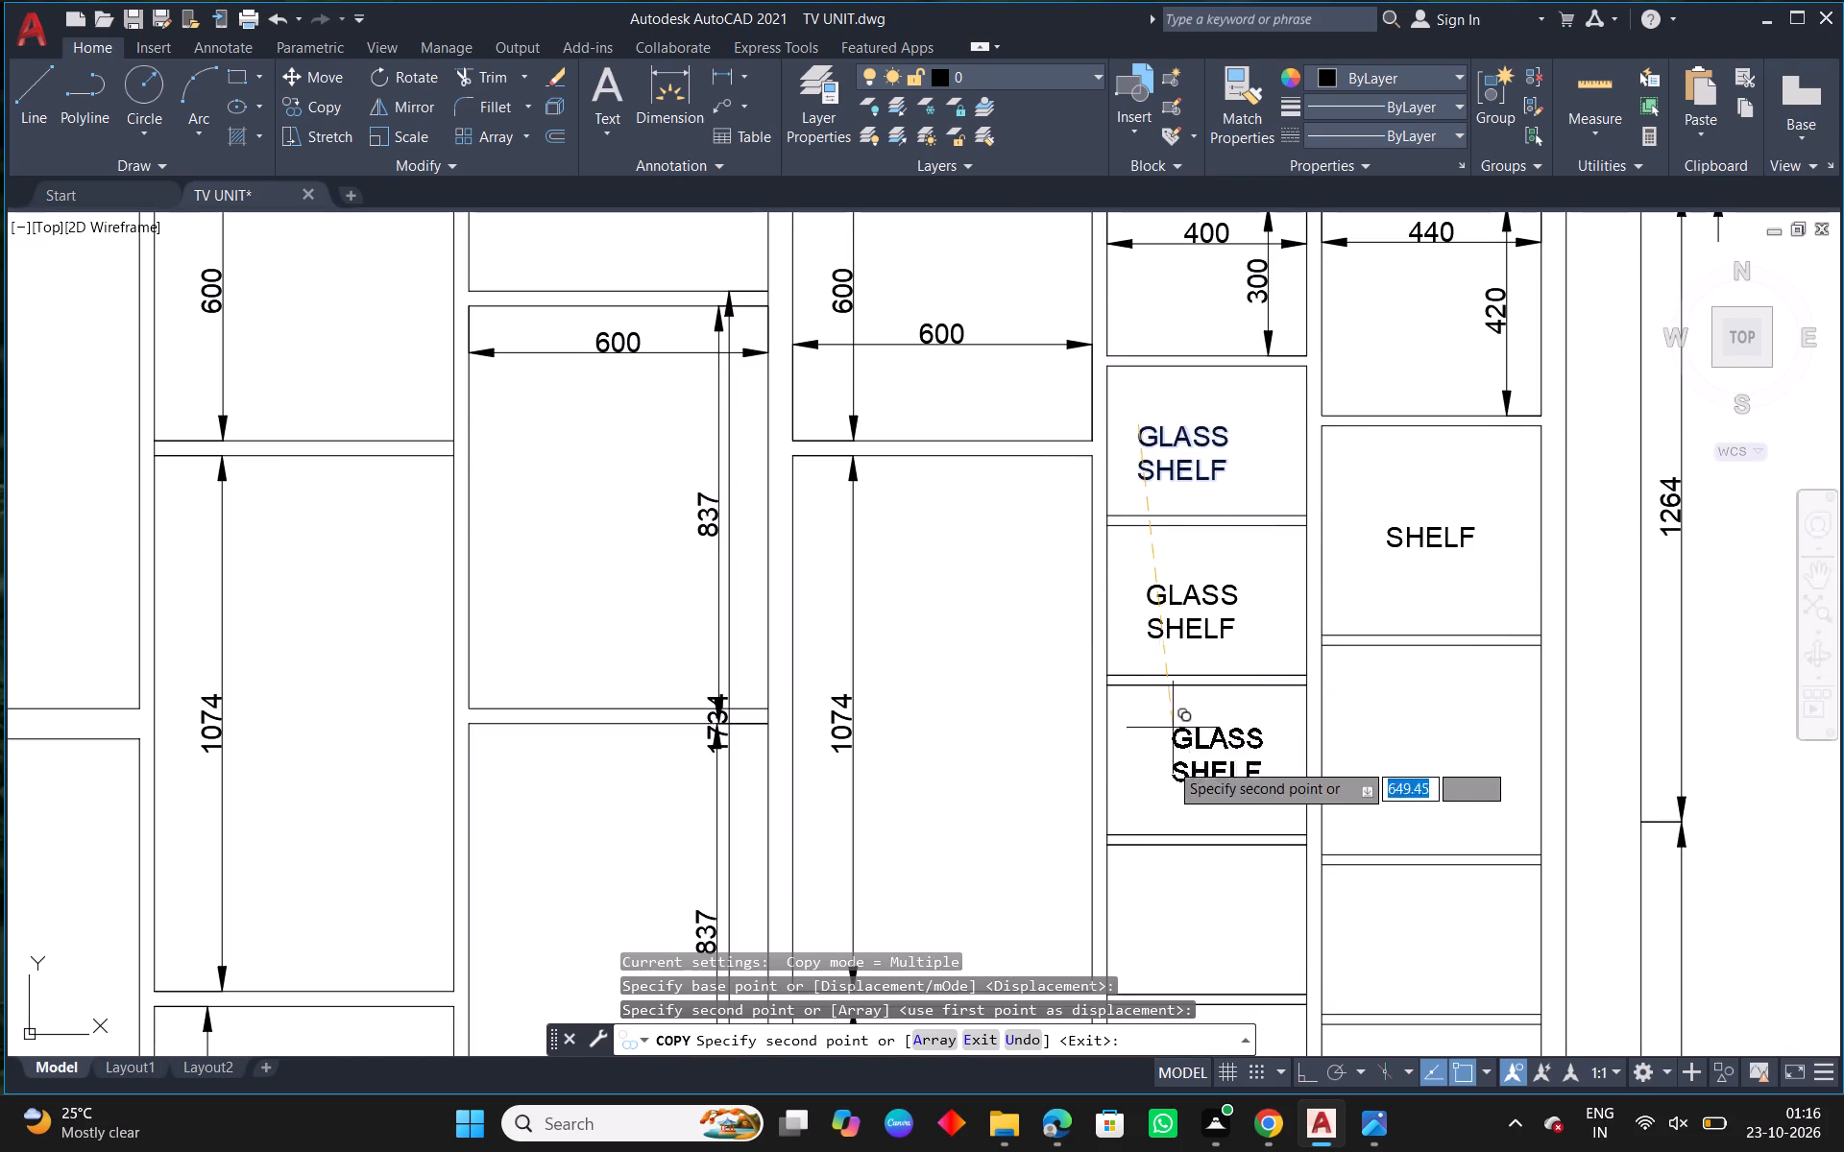
click(1144, 754)
middle_drag(1189, 770, 1151, 567)
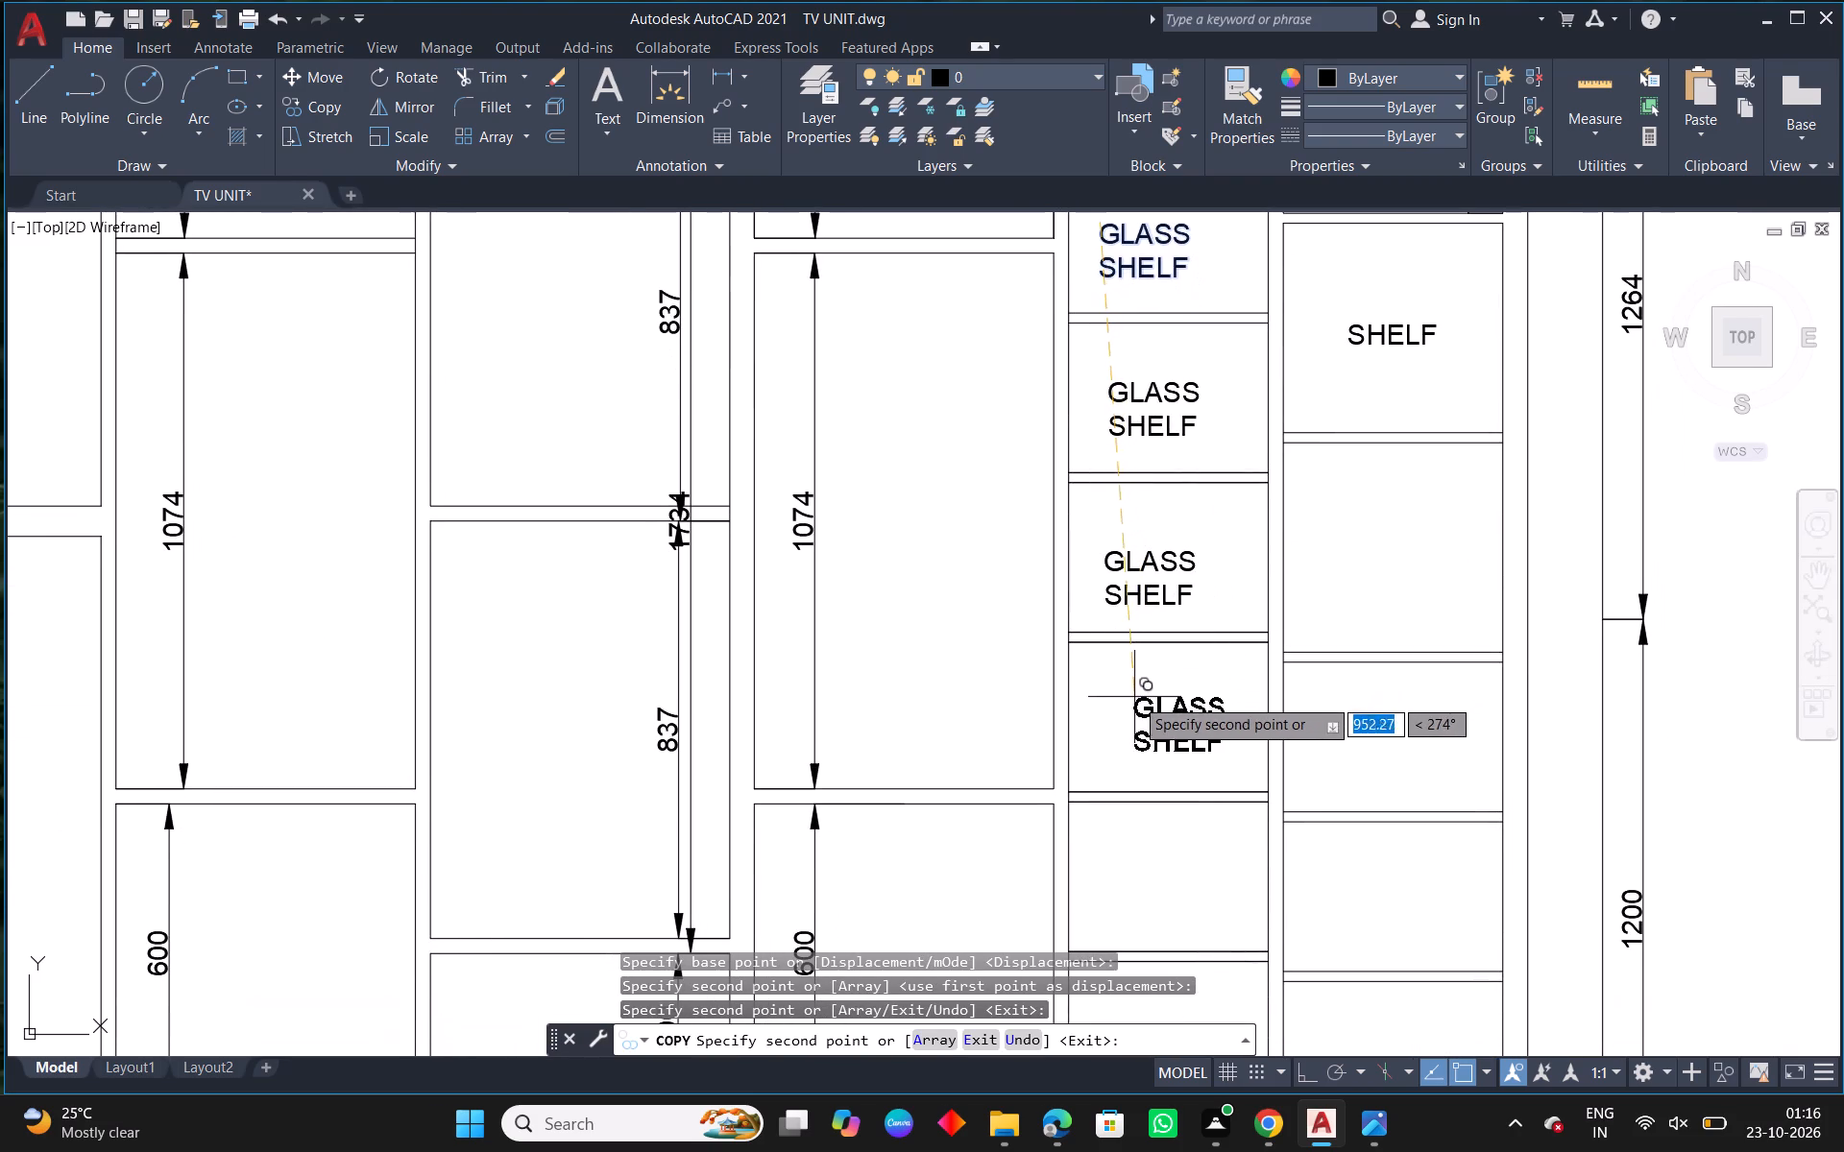
click(1116, 699)
middle_drag(1147, 754, 1133, 467)
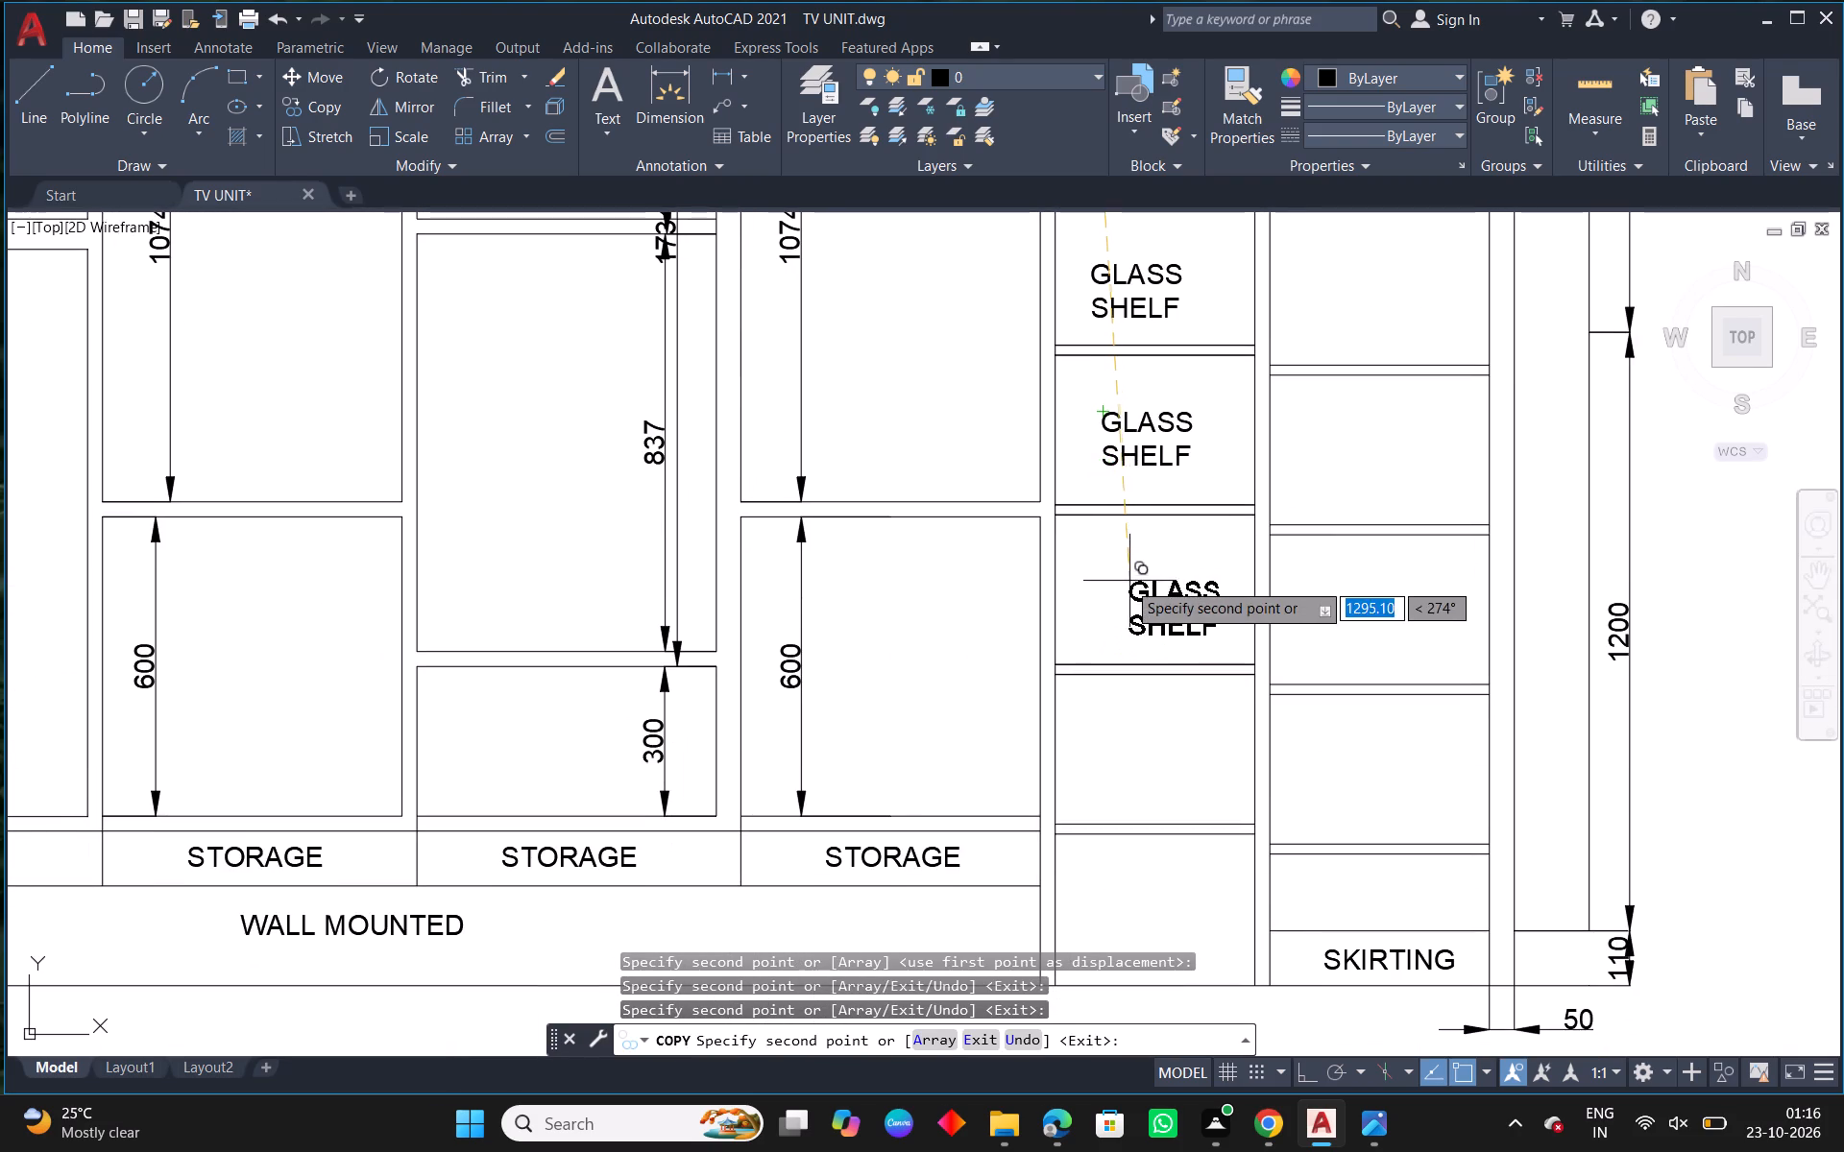
click(1115, 563)
click(1102, 725)
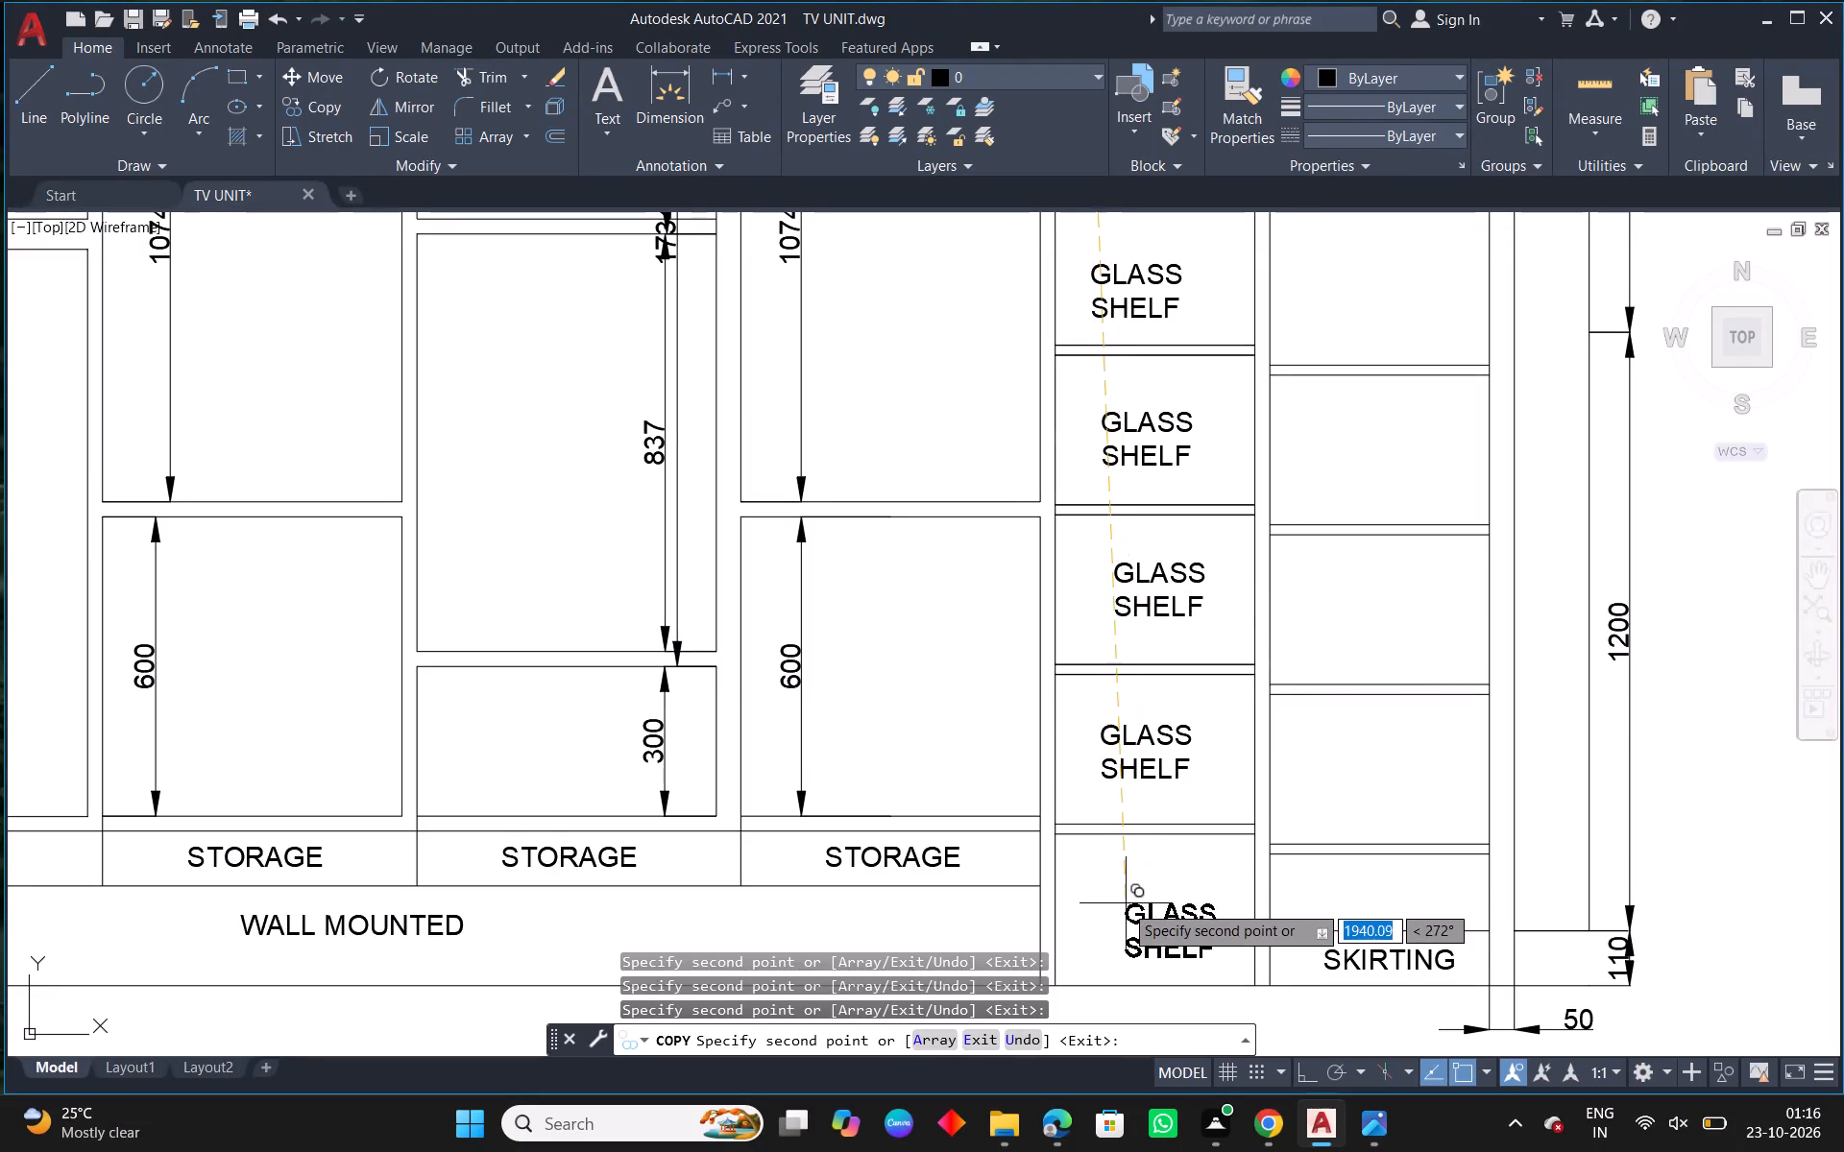
click(1107, 898)
key(Escape)
Copy the SHELF label into the next four compartments below it in the tall cabinet's right column.
scroll(1197, 837, down, 2)
scroll(1286, 497, up, 1)
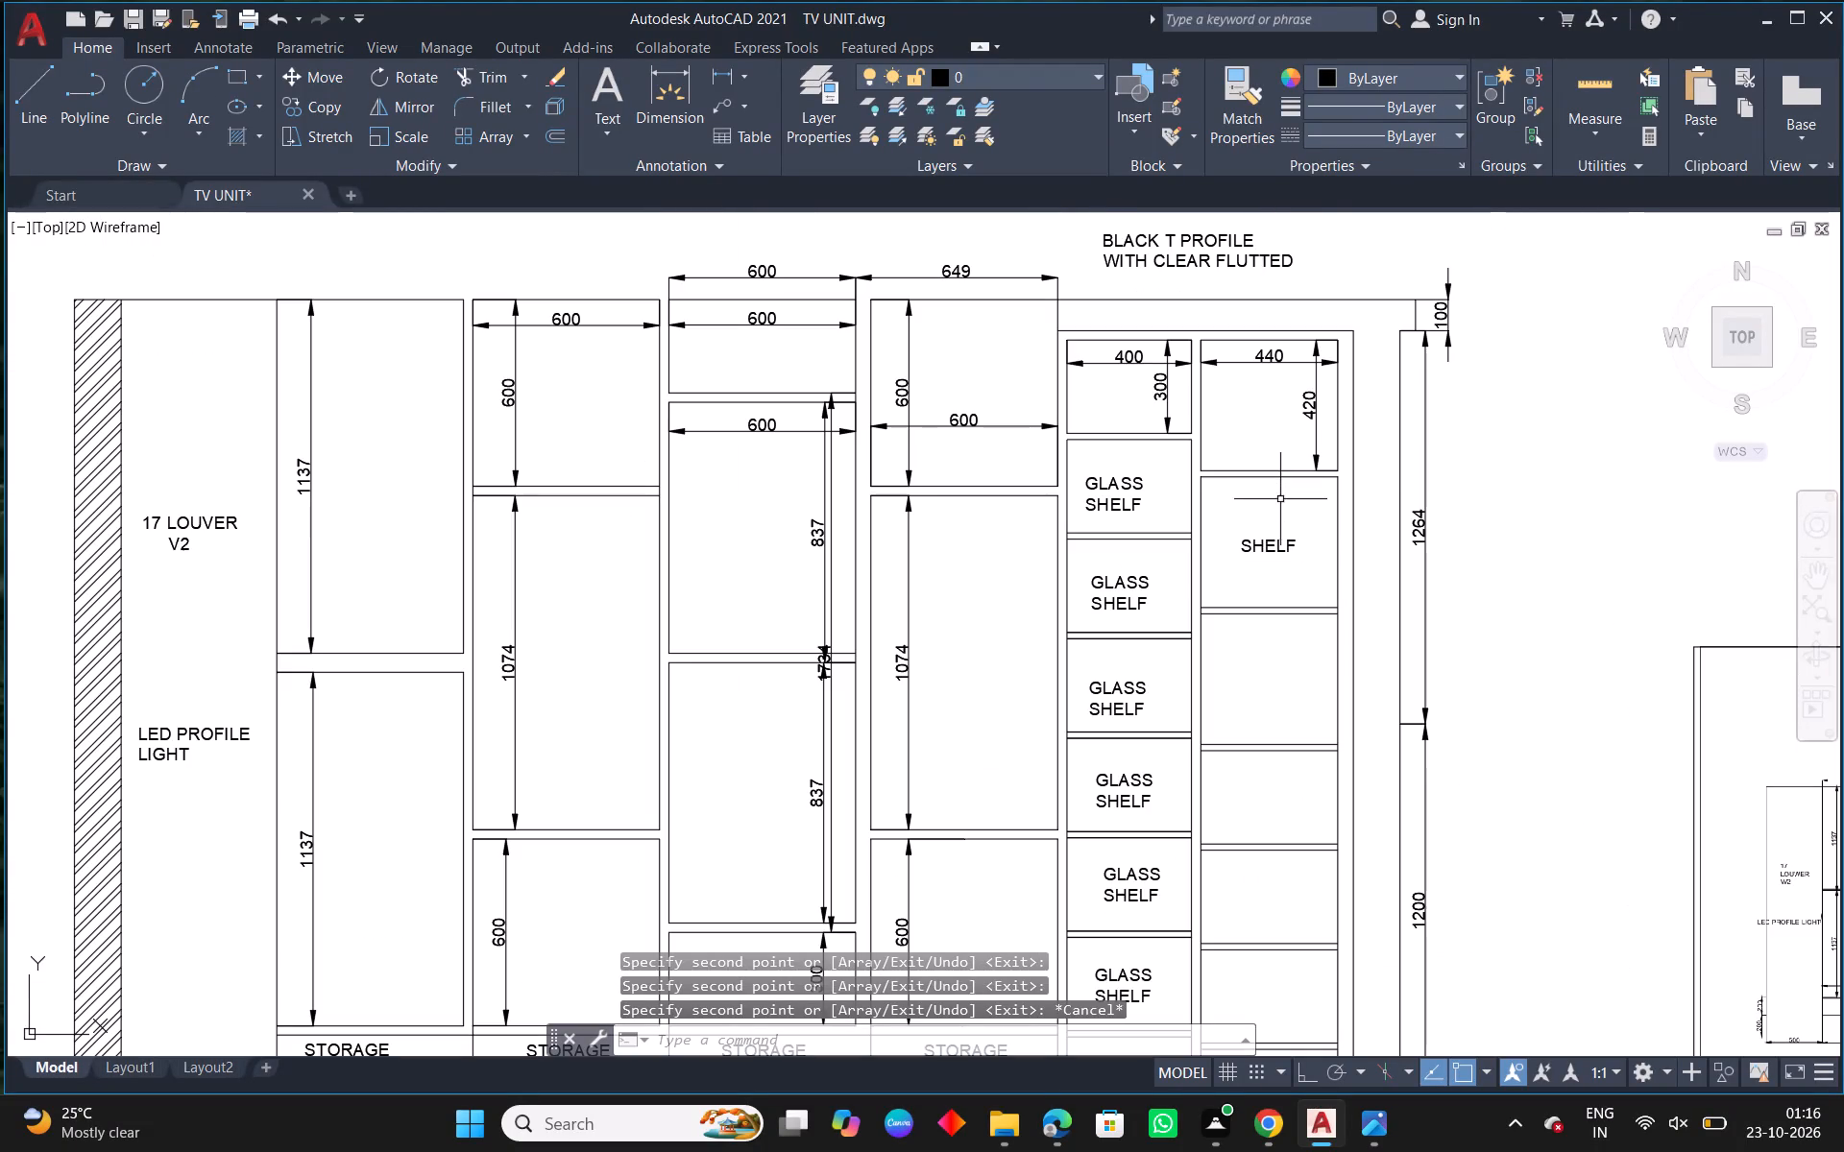
click(1271, 546)
text(CO)
key(space)
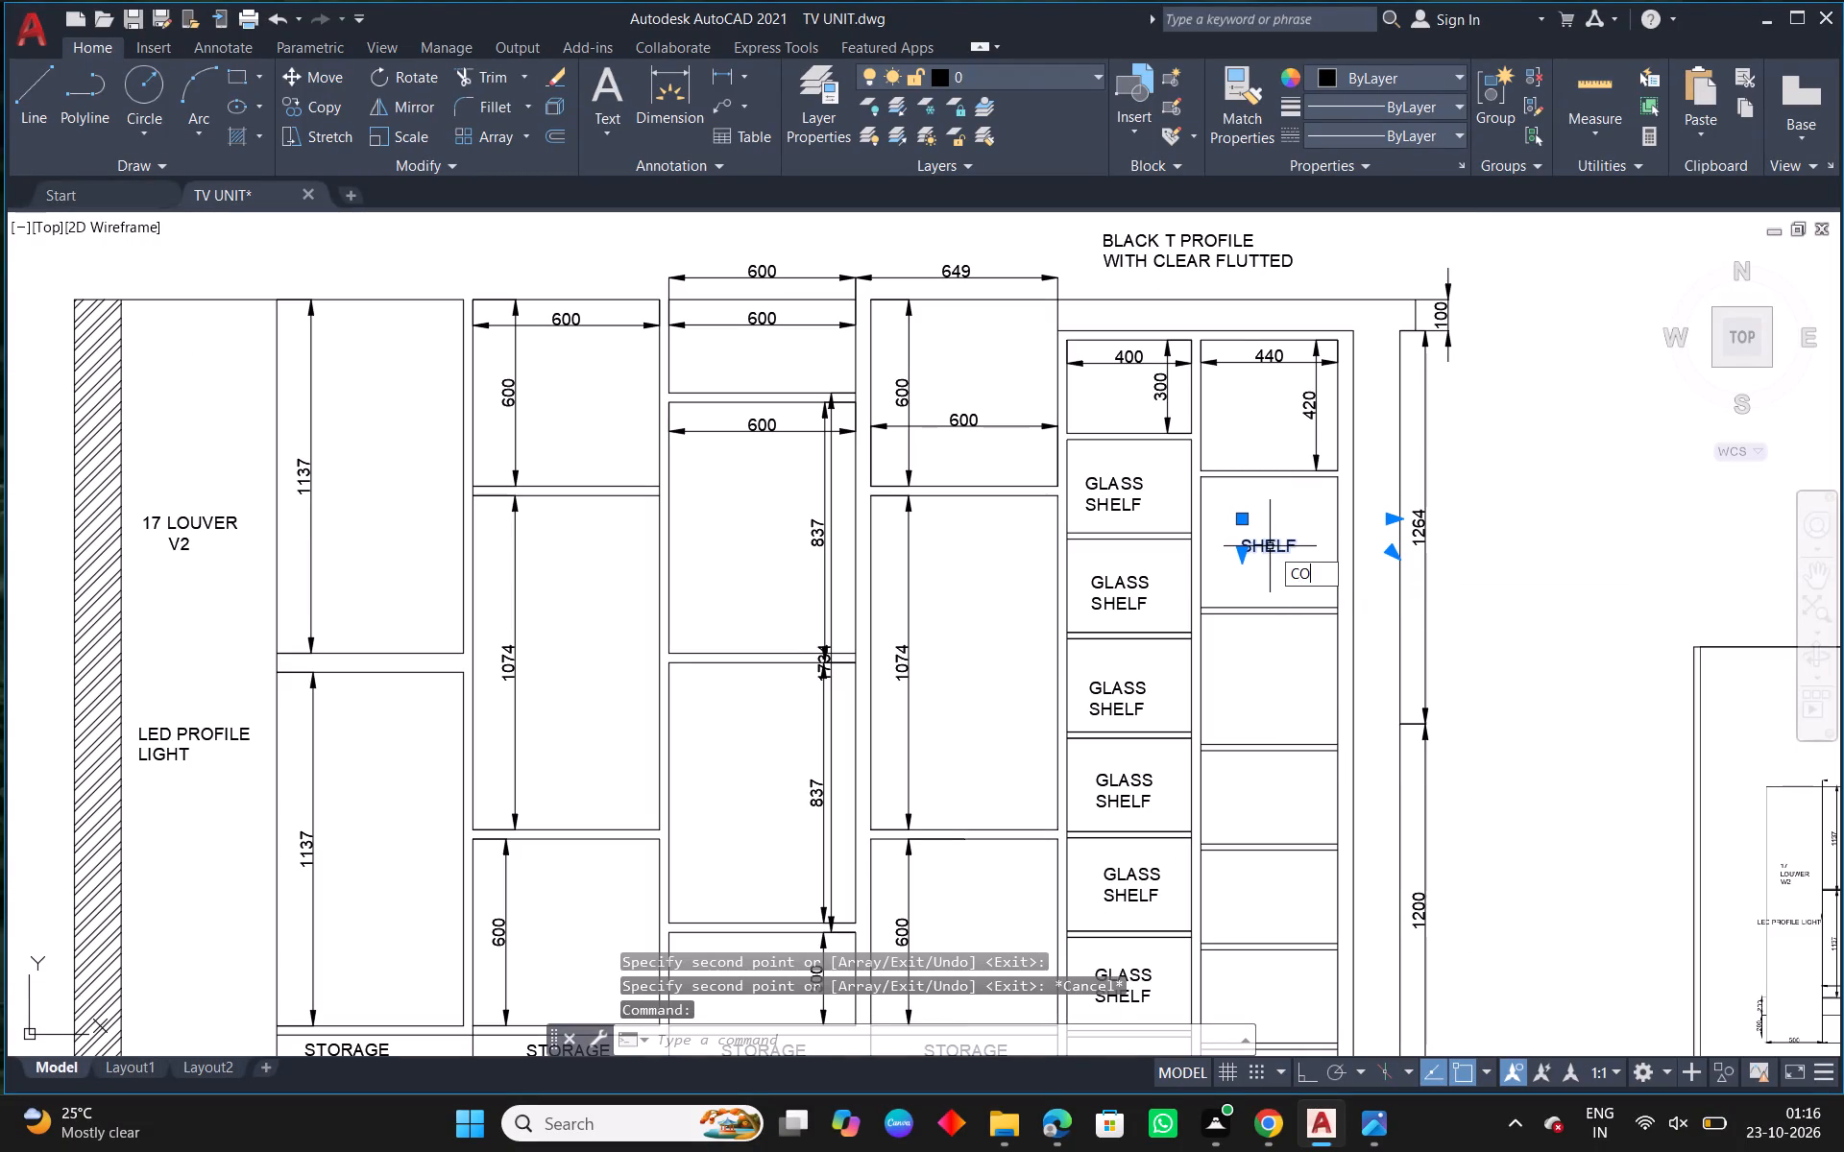
click(1270, 546)
scroll(1251, 665, up, 1)
click(1228, 697)
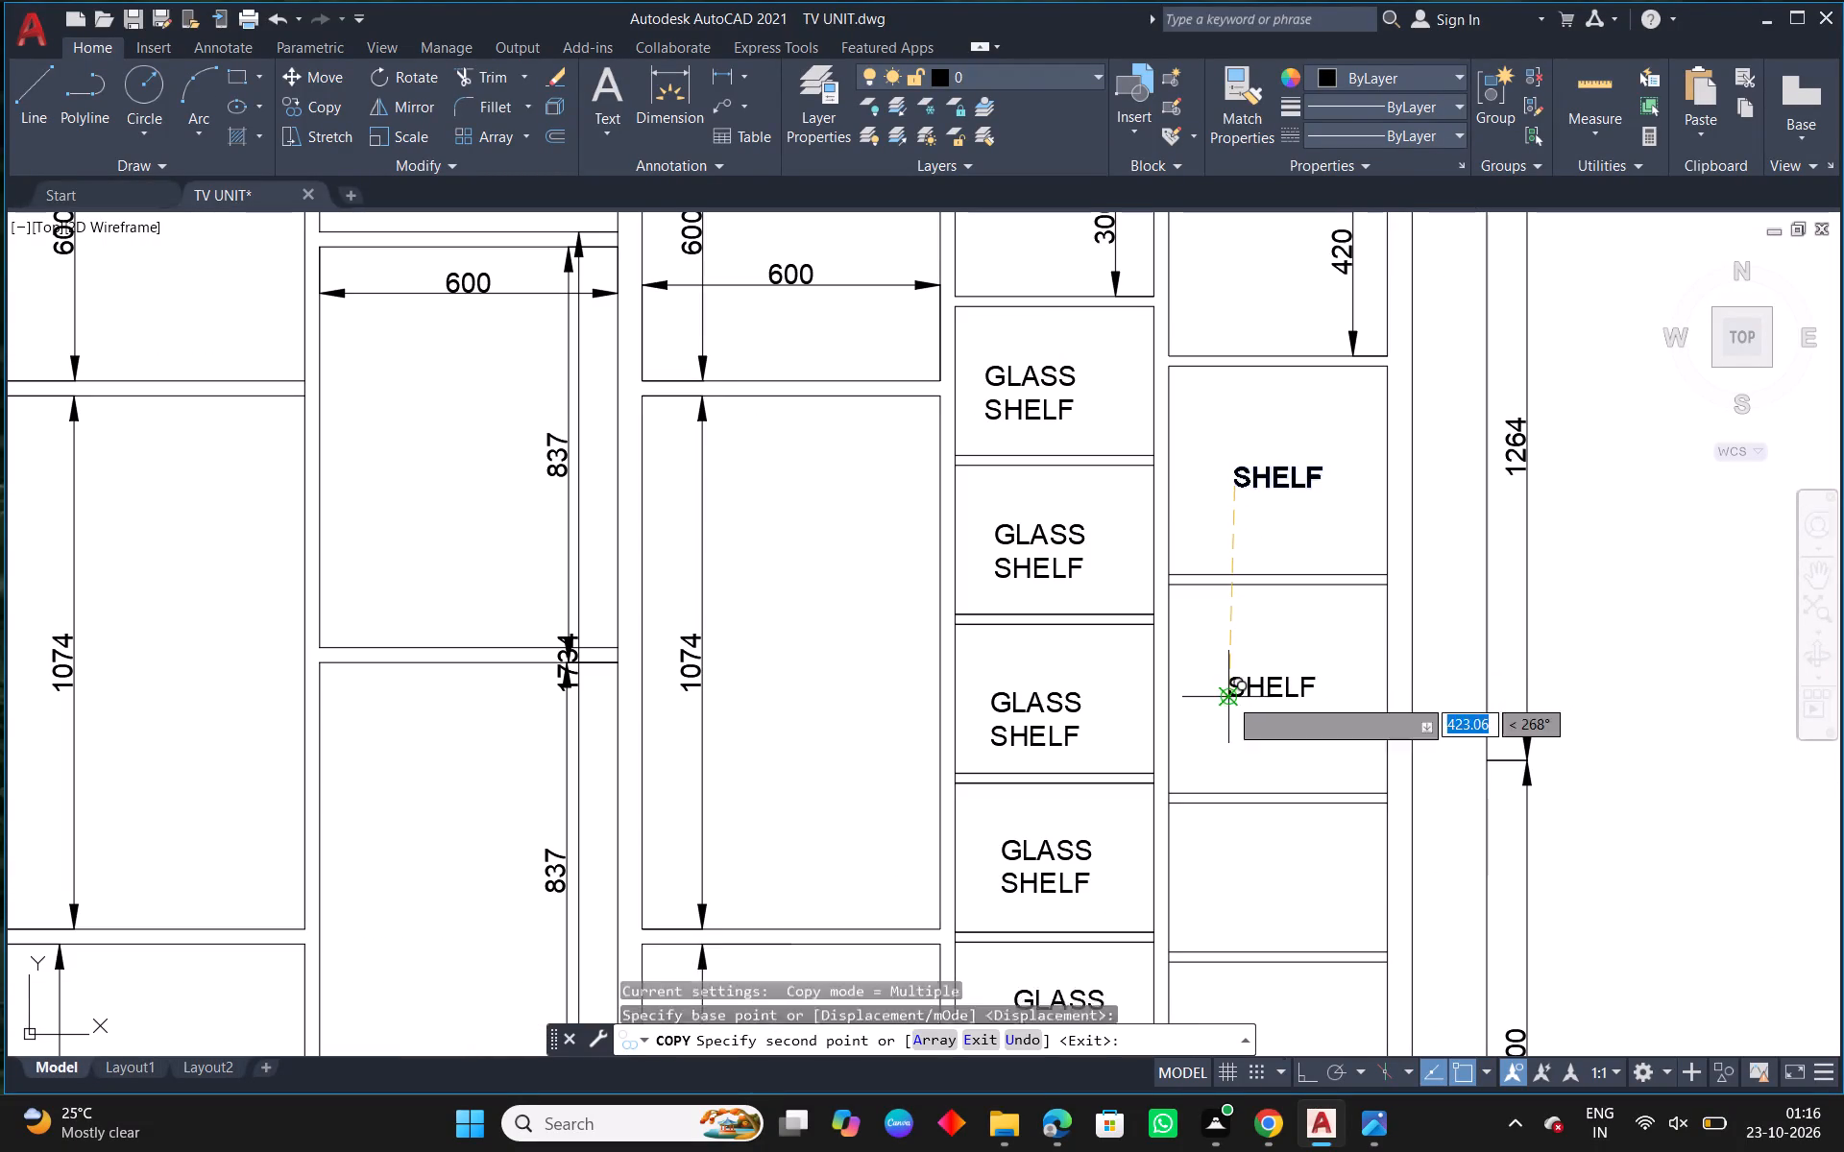
middle_drag(1269, 781, 1234, 498)
click(1204, 611)
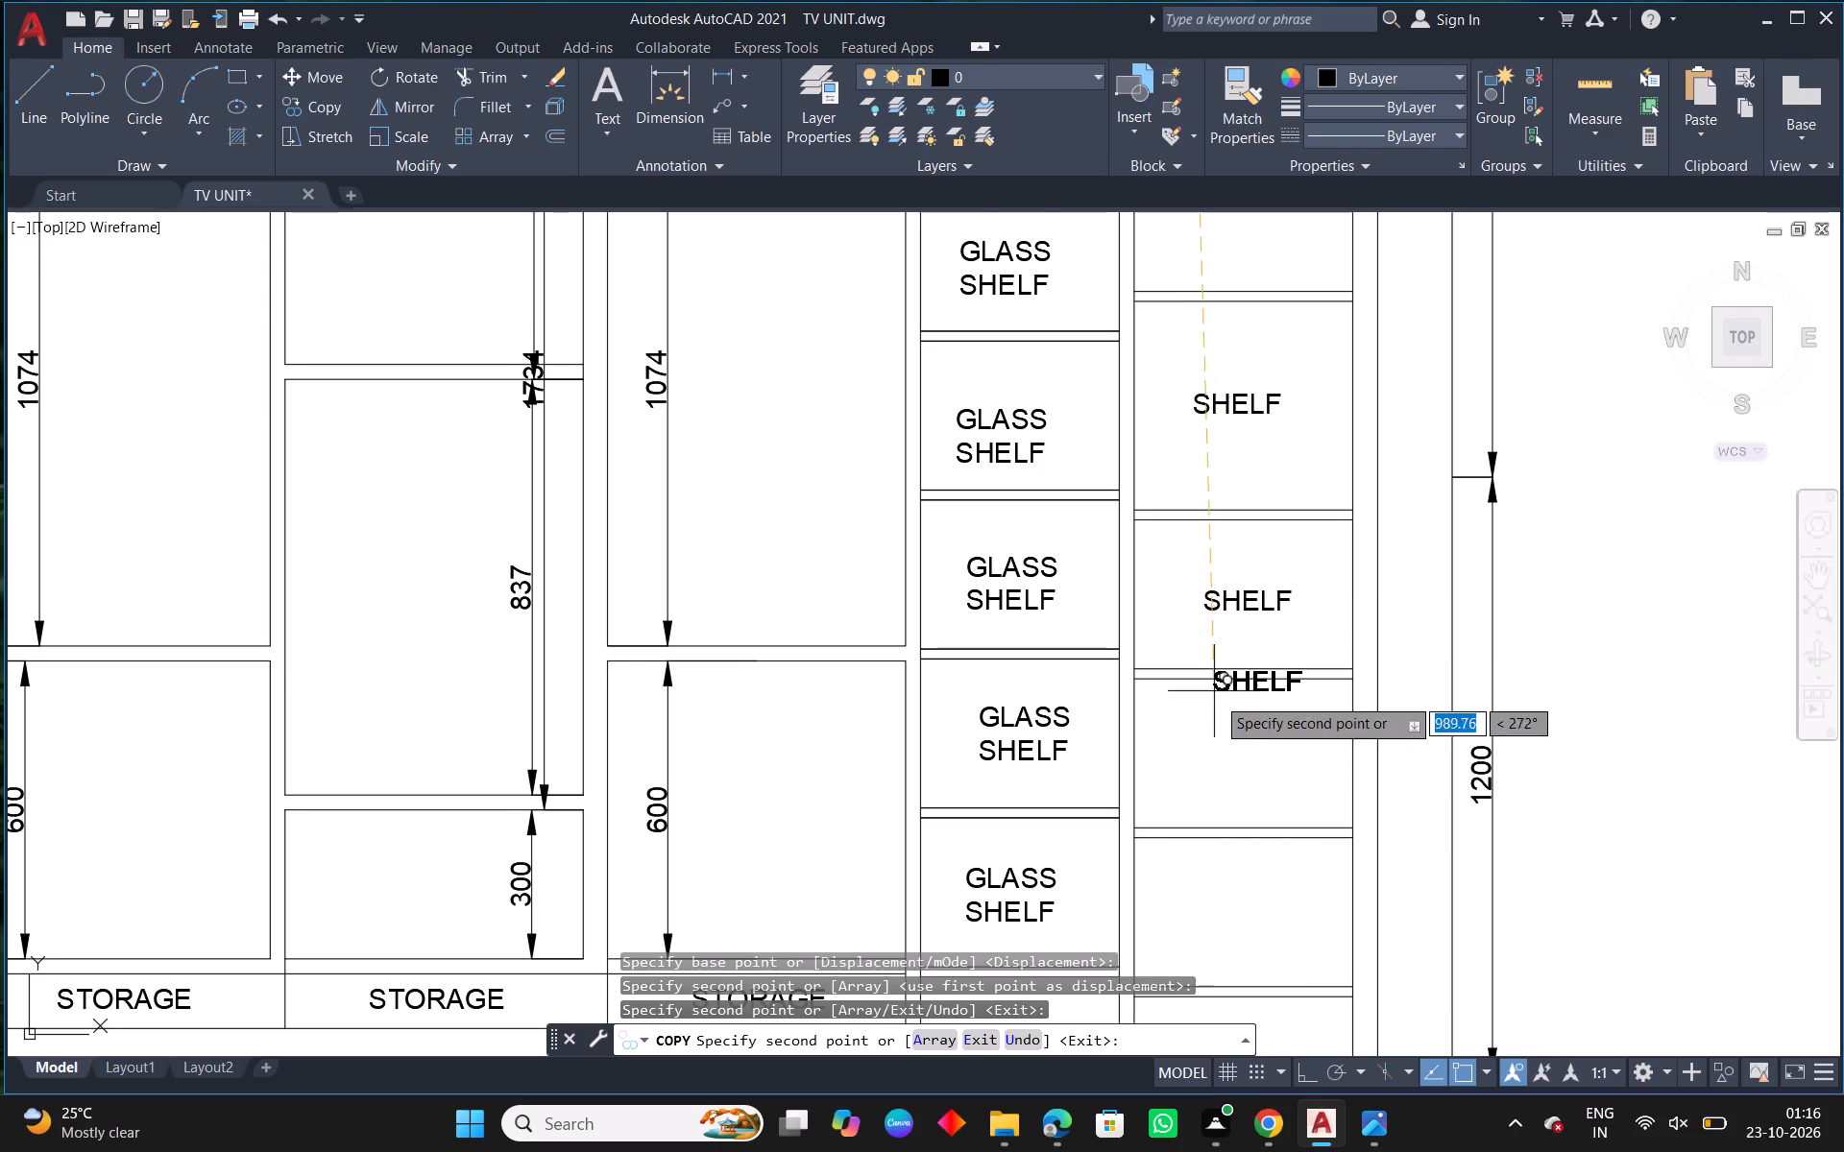
middle_drag(1216, 696, 1194, 513)
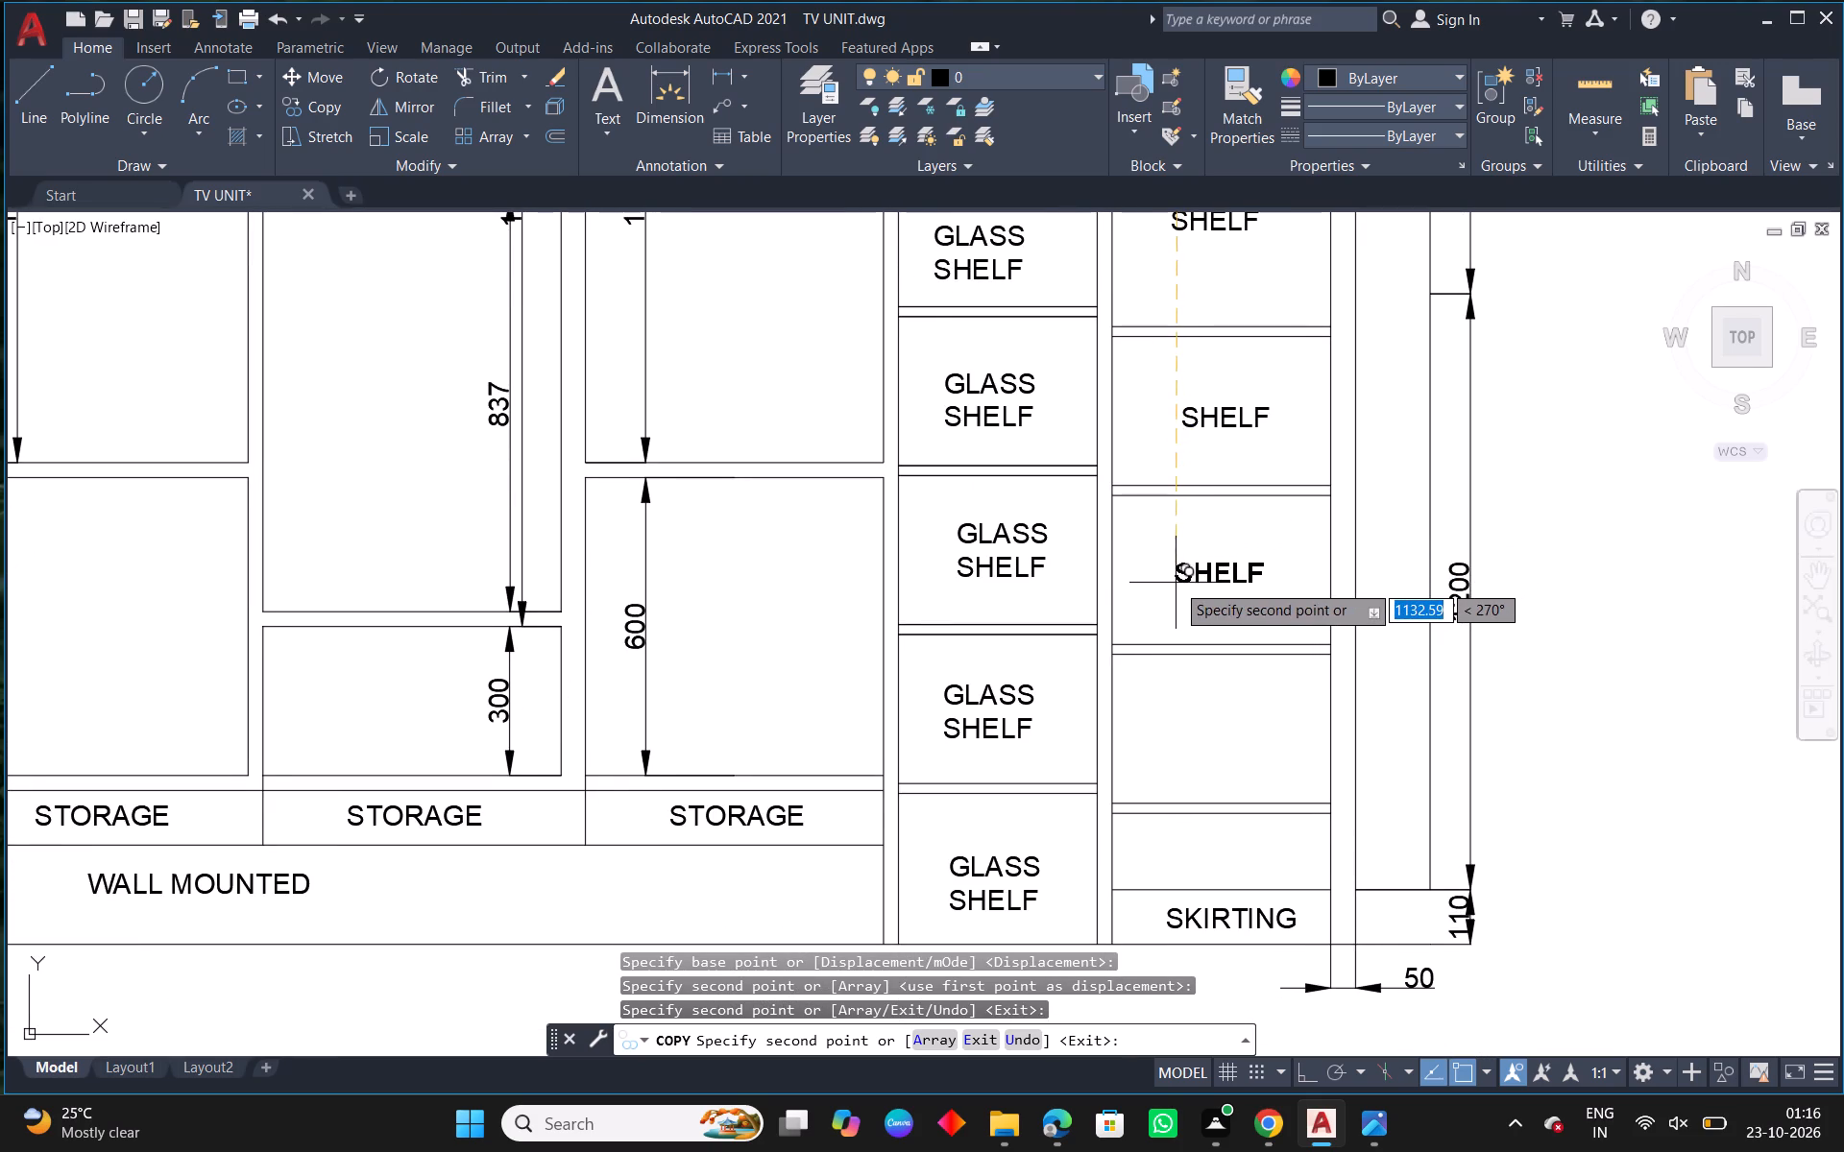
click(1176, 583)
click(1172, 729)
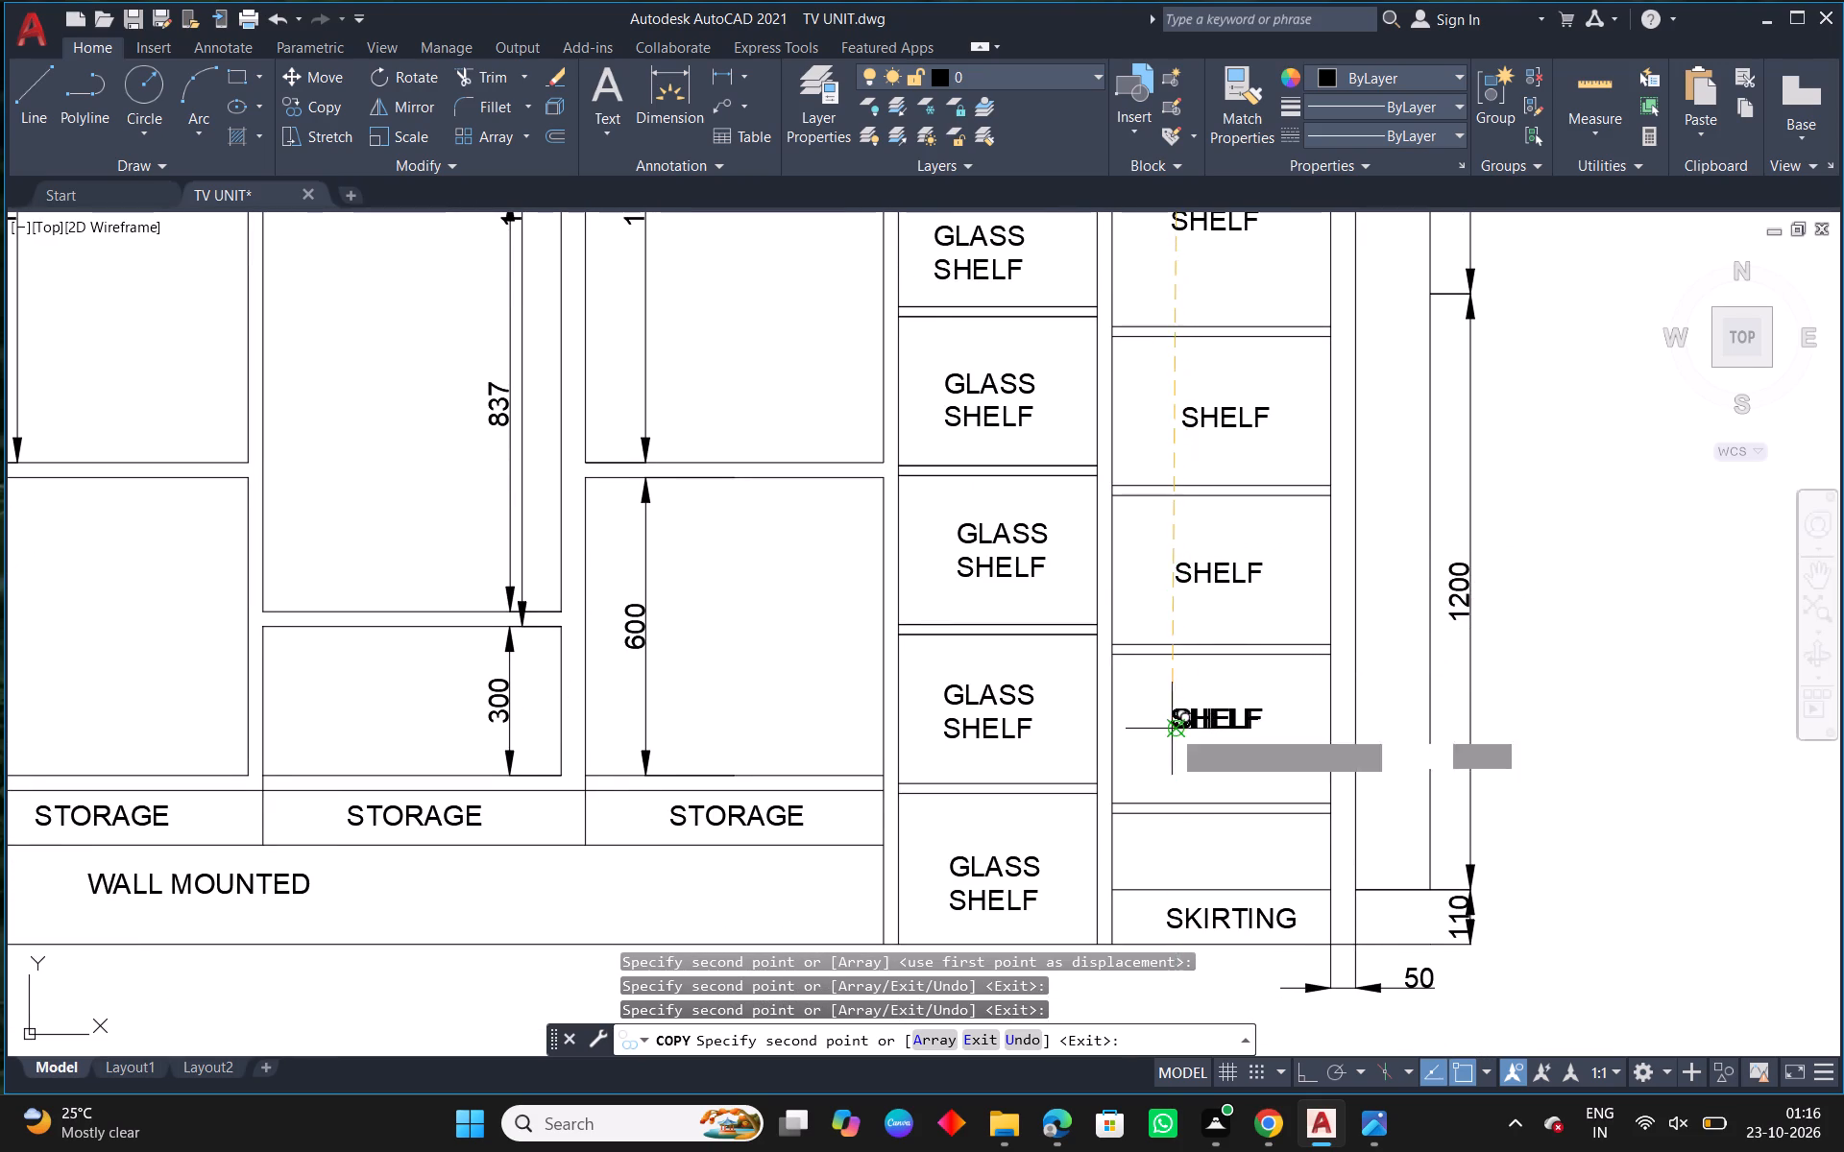
key(Escape)
Examine the reference sheet's inner view for the notes and details around the tall cabinet.
scroll(1197, 707, down, 1)
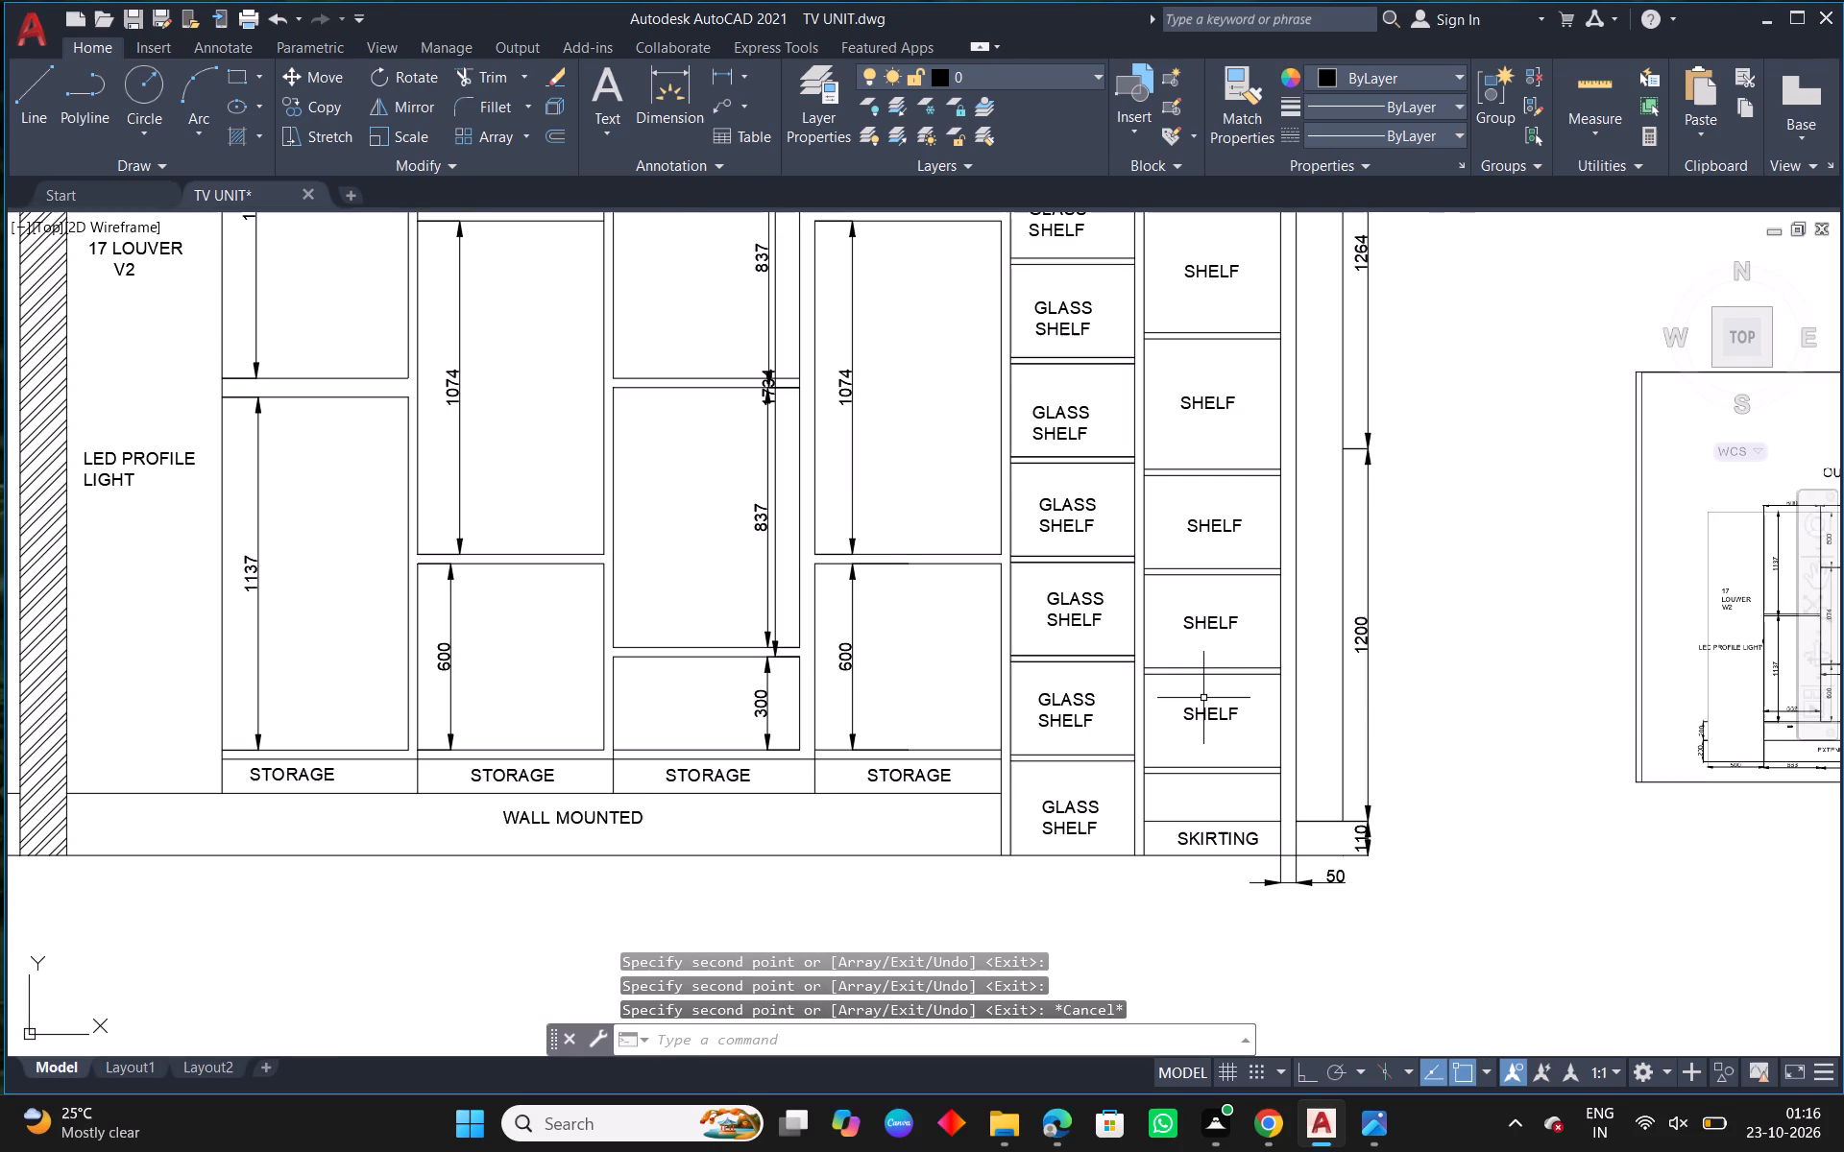
scroll(1346, 715, down, 2)
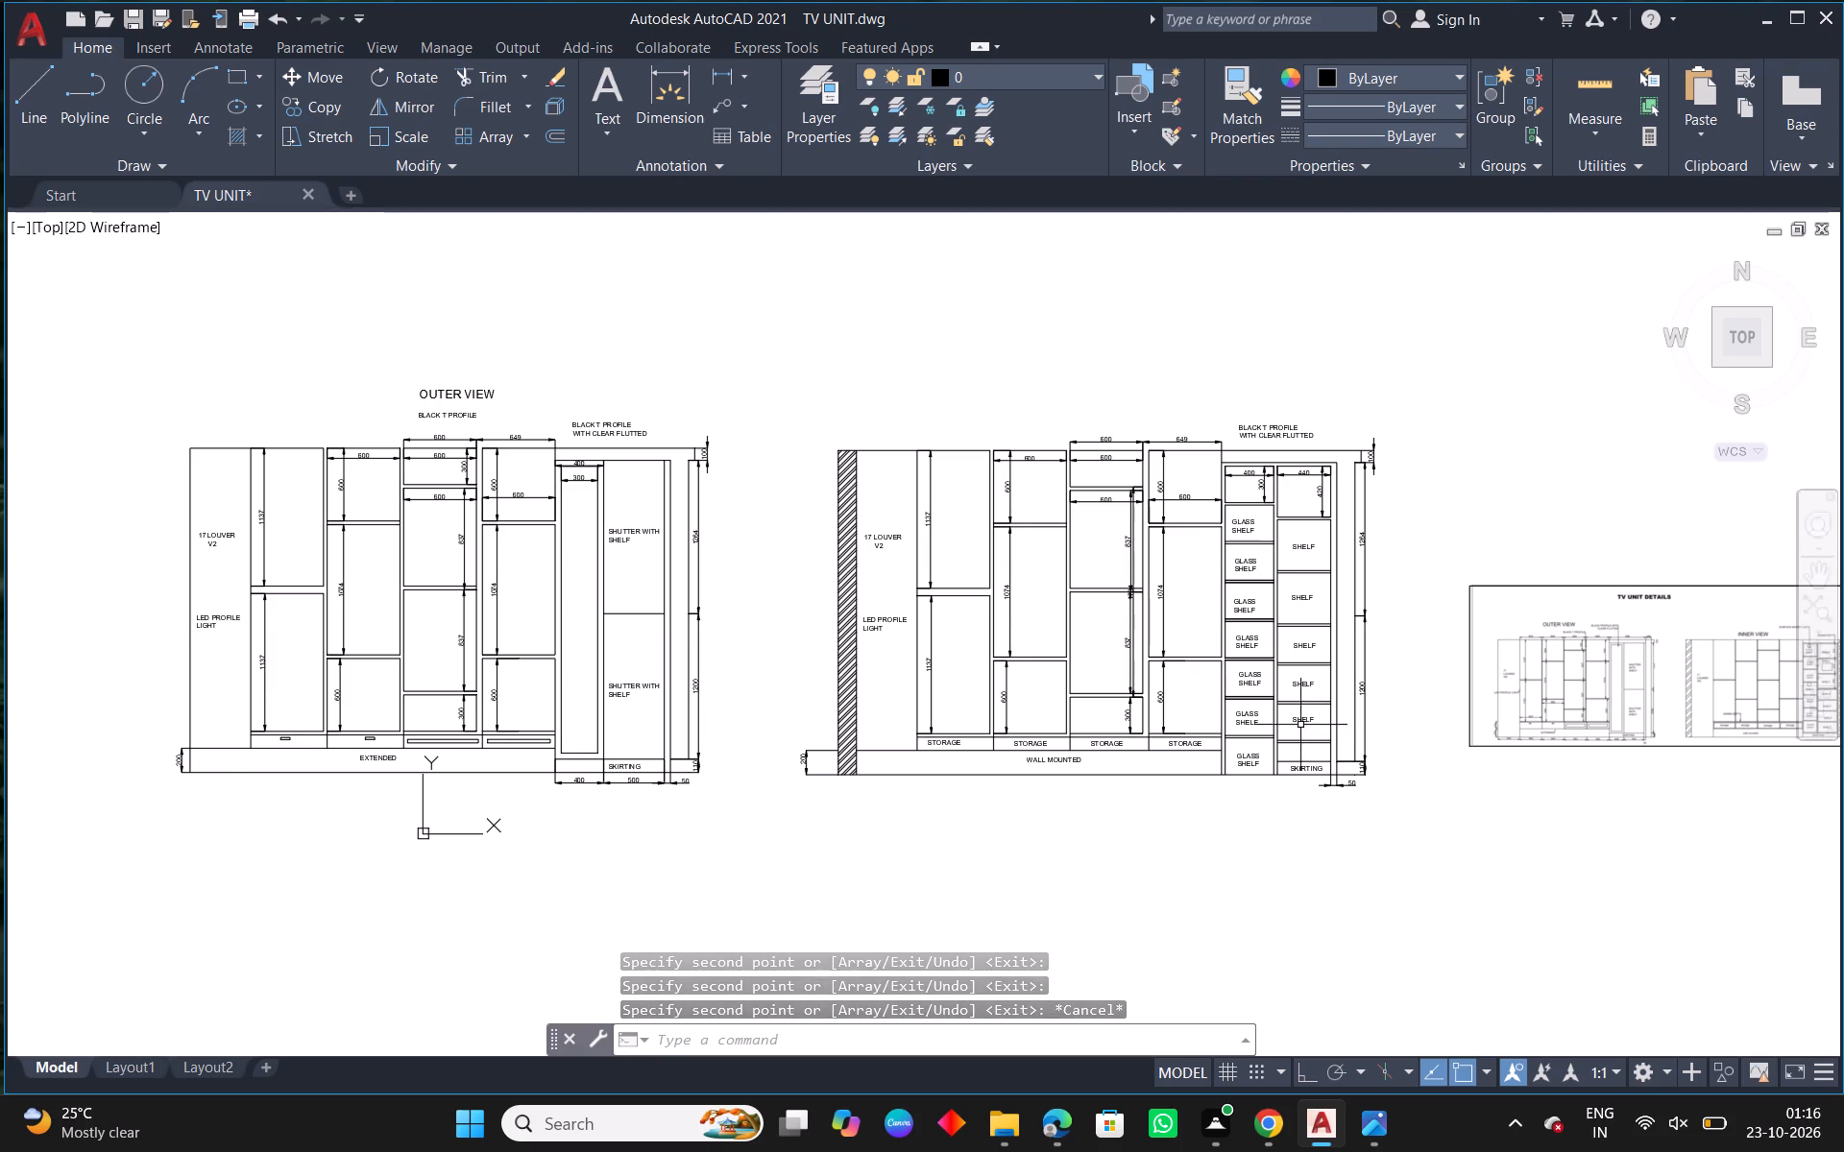
middle_drag(1351, 722, 1249, 705)
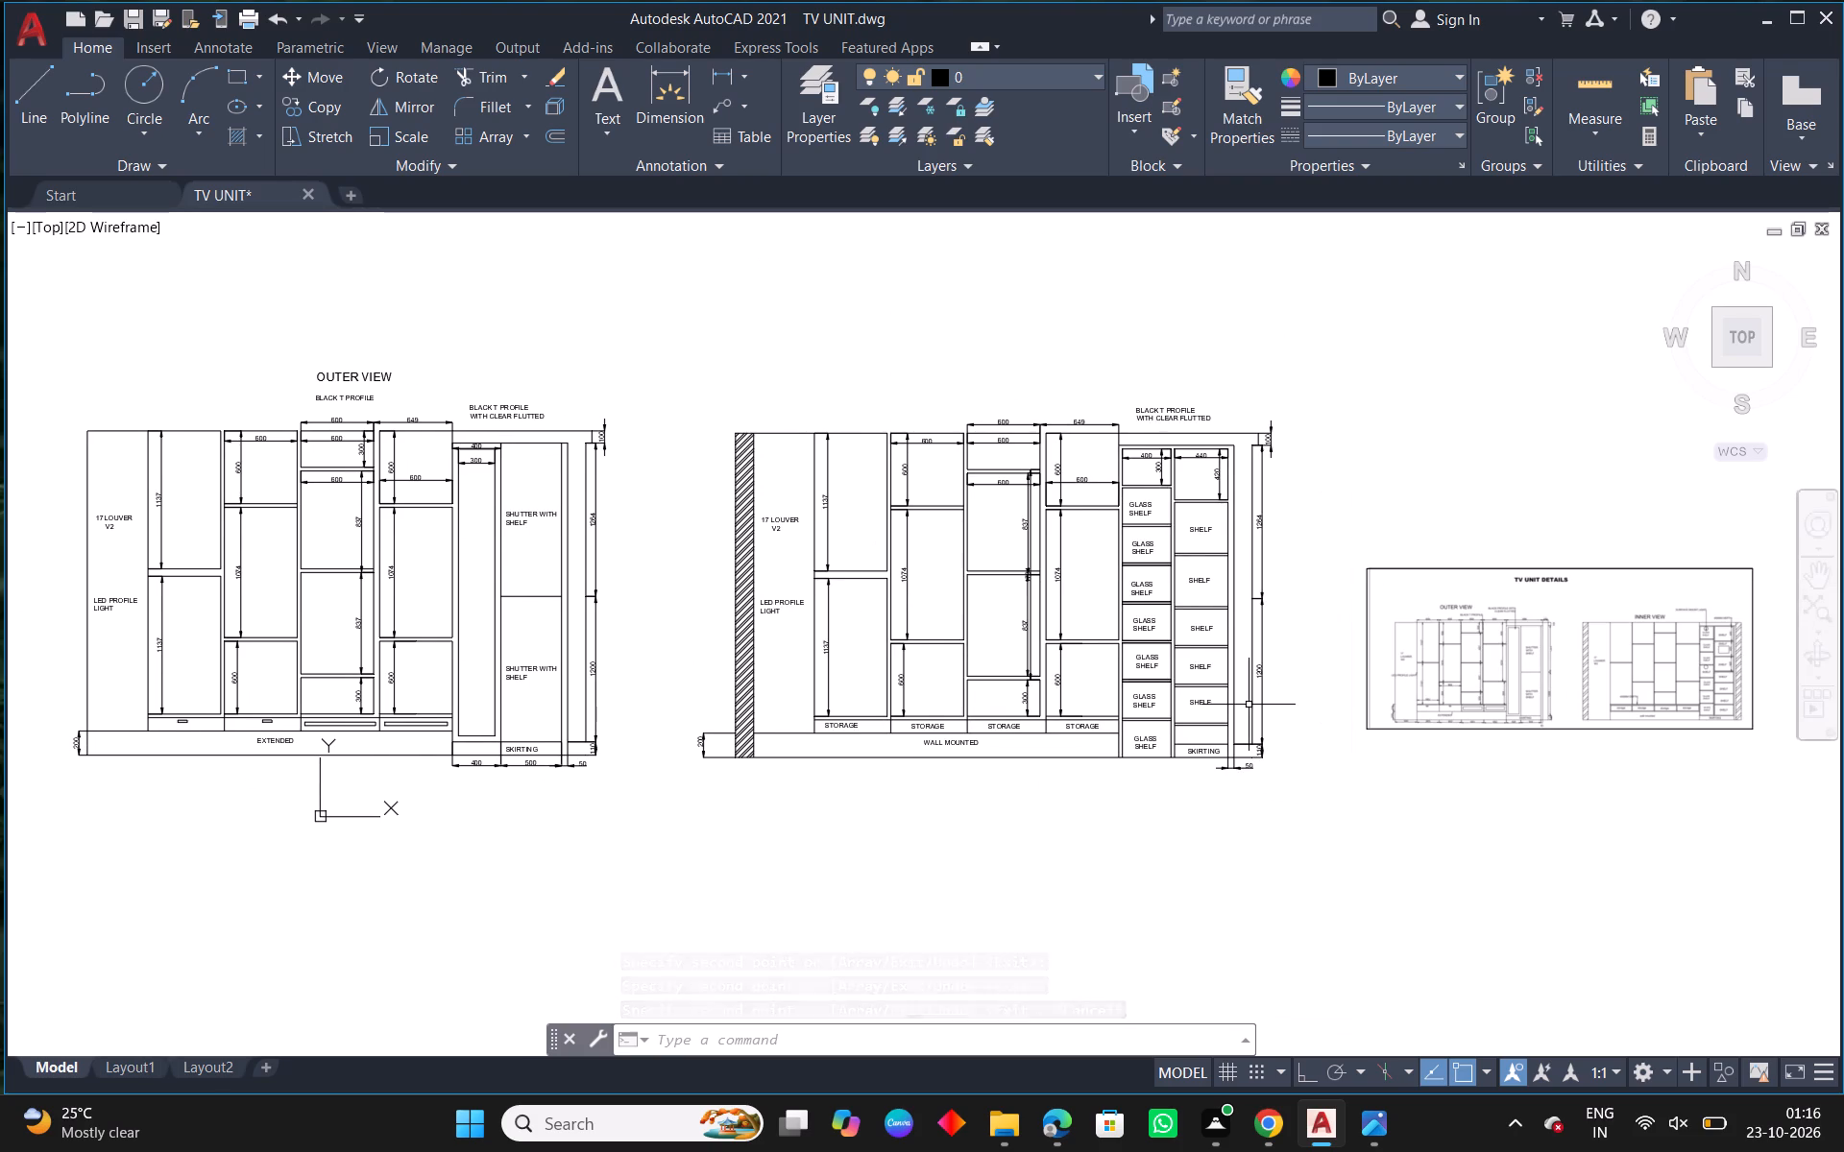
scroll(1652, 704, up, 3)
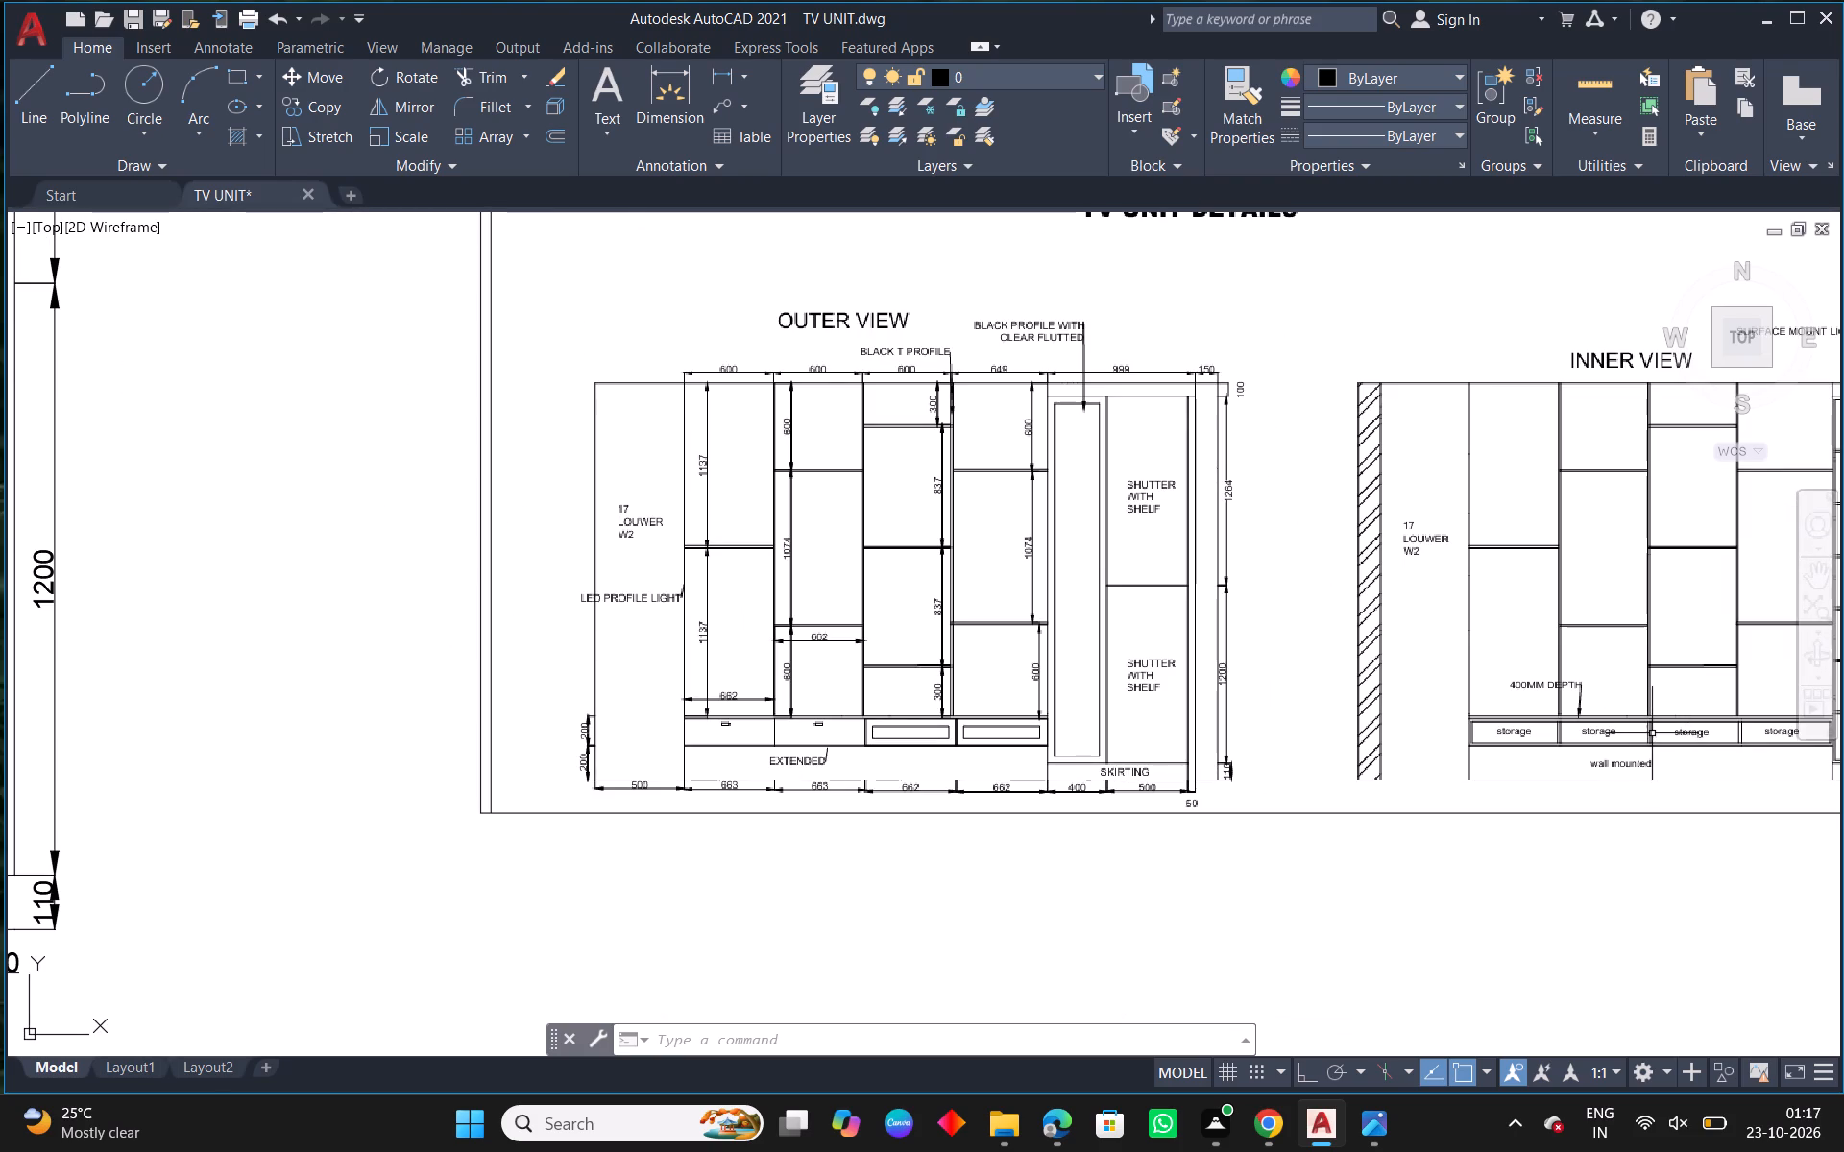
scroll(1652, 735, down, 2)
middle_drag(1715, 729, 1396, 691)
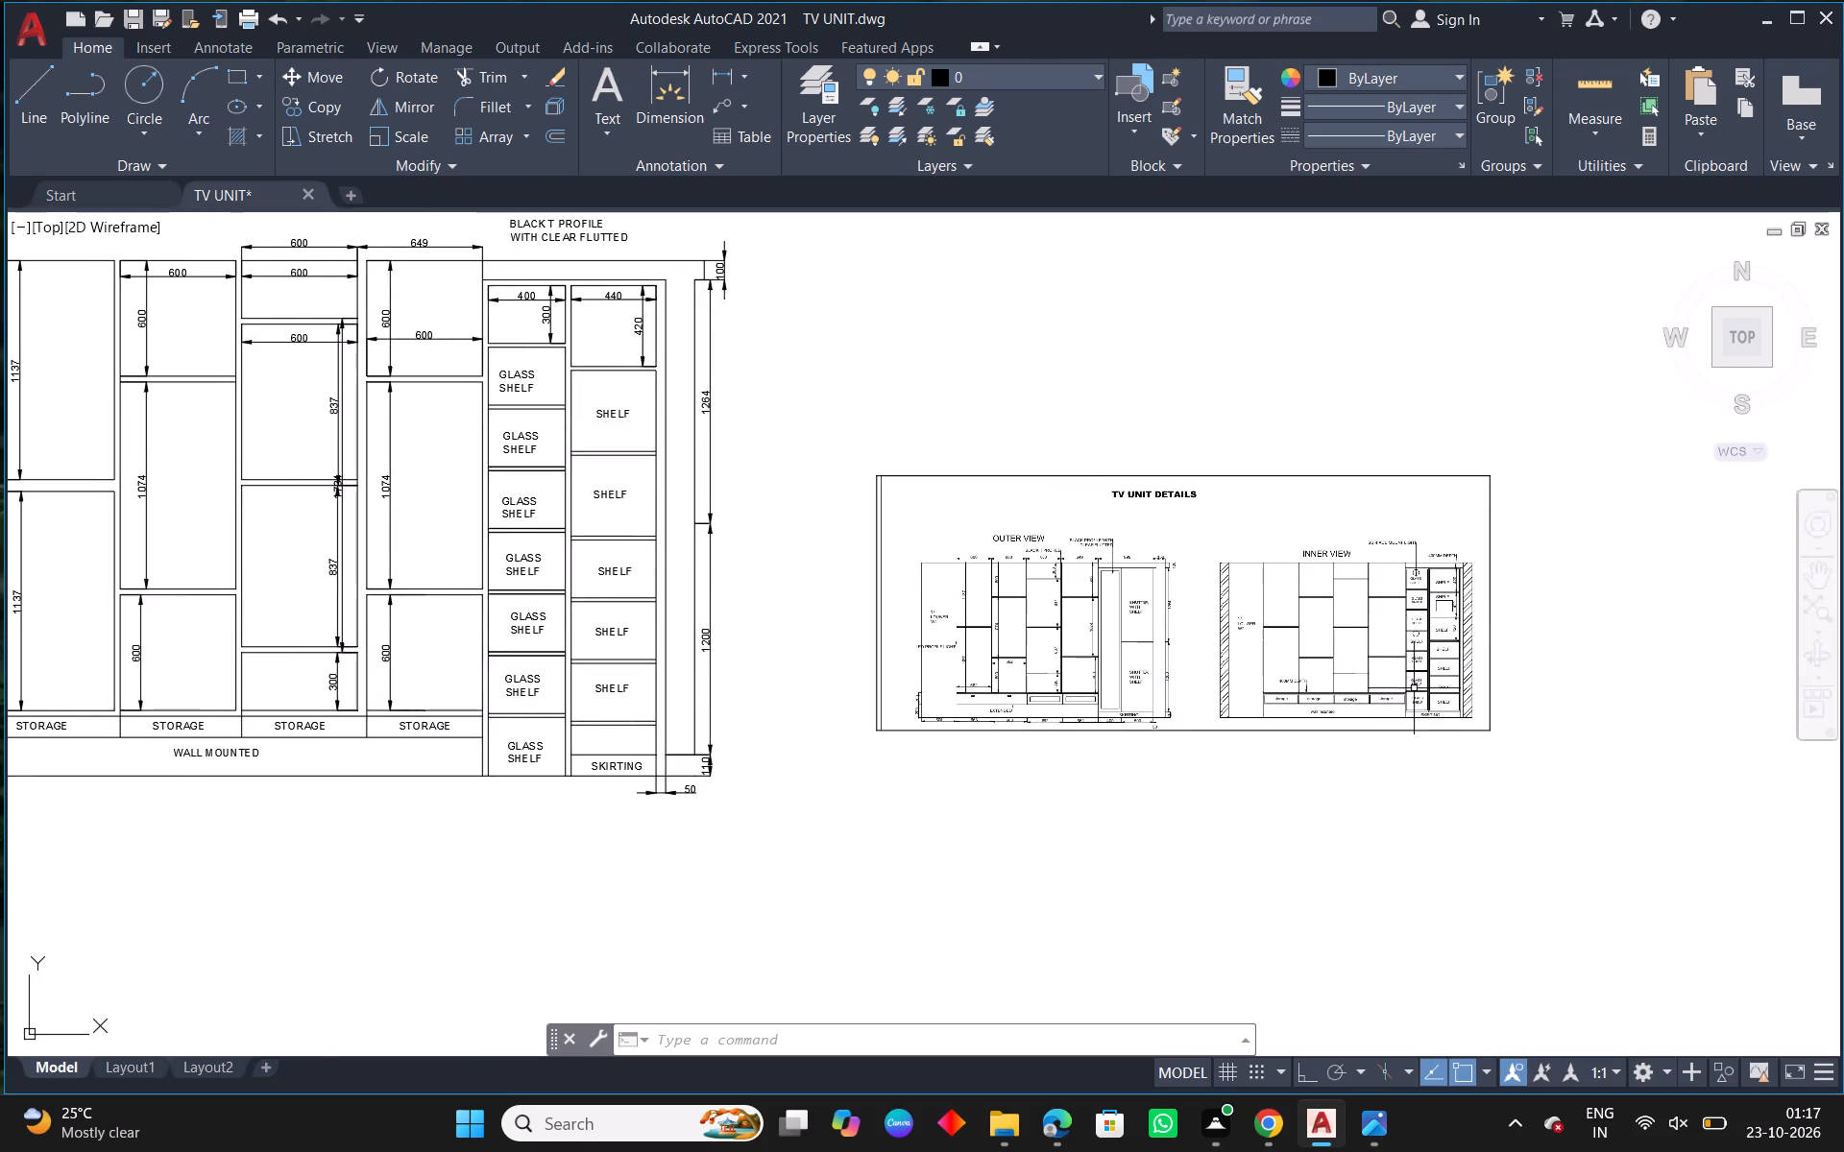
scroll(1473, 553, up, 4)
scroll(1473, 553, down, 1)
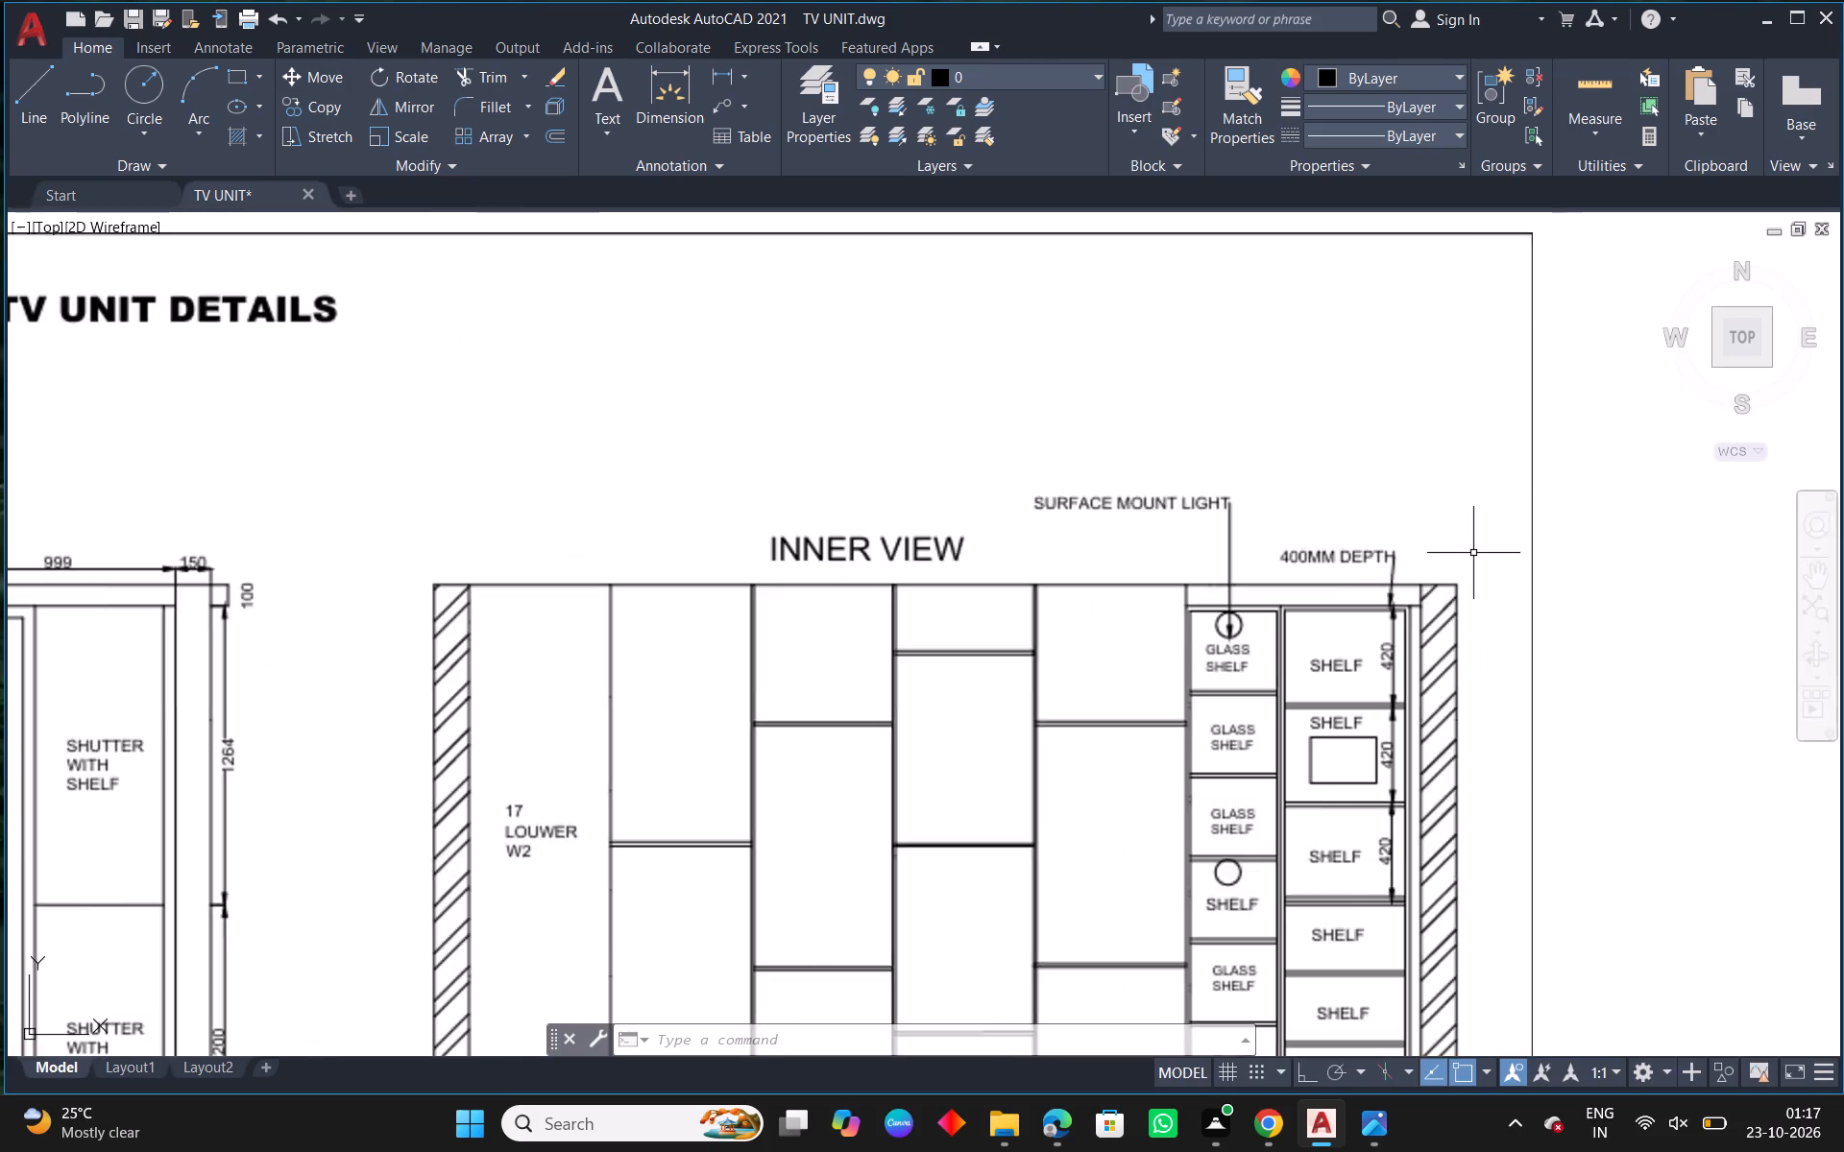
scroll(1473, 553, down, 1)
scroll(1206, 669, down, 2)
middle_drag(1031, 670, 1680, 700)
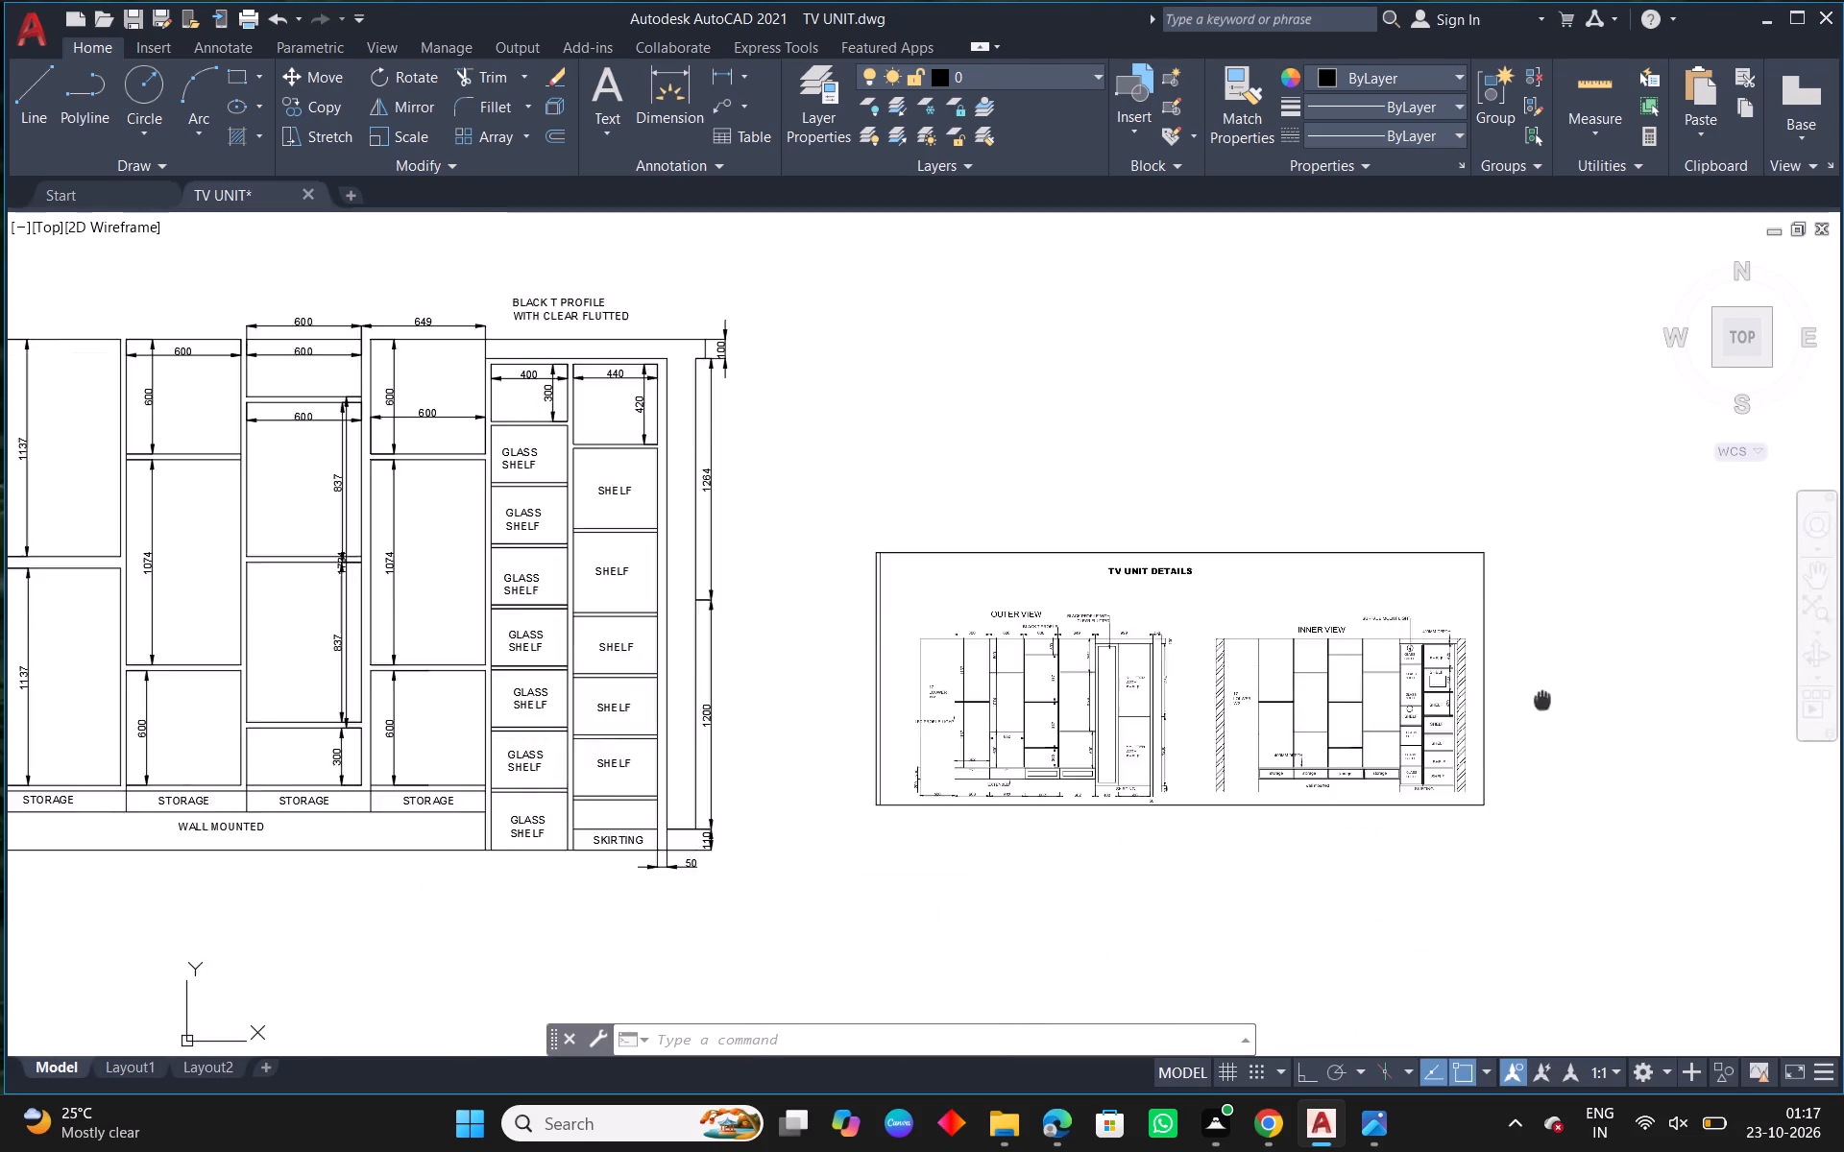
middle_drag(1680, 700, 1746, 703)
Replace the BLACK T PROFILE WITH CLEAR FLUTTED note above the inner view's tall cabinet with SURFACES MOUNT.
scroll(1109, 323, up, 1)
text(ED)
key(space)
click(1114, 327)
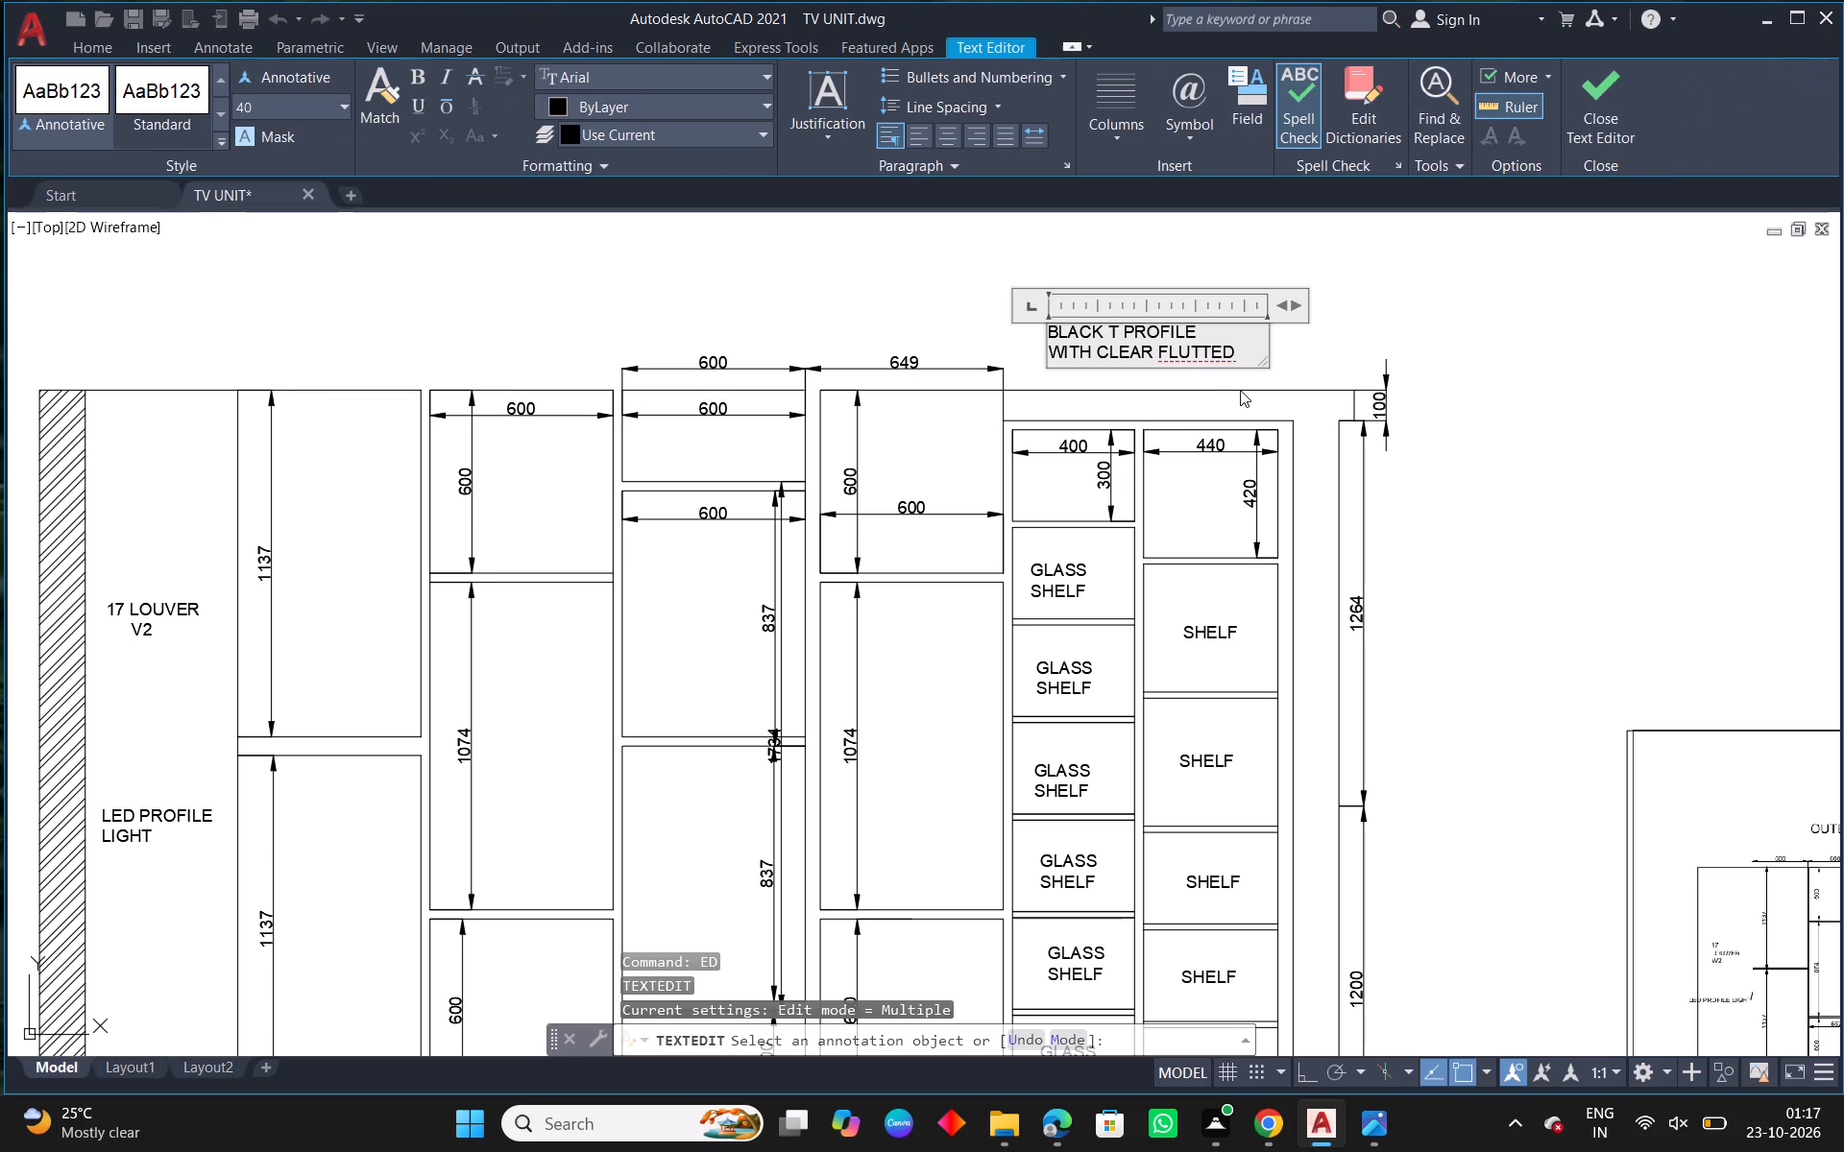
drag(1245, 349, 1040, 310)
key(BackSpace)
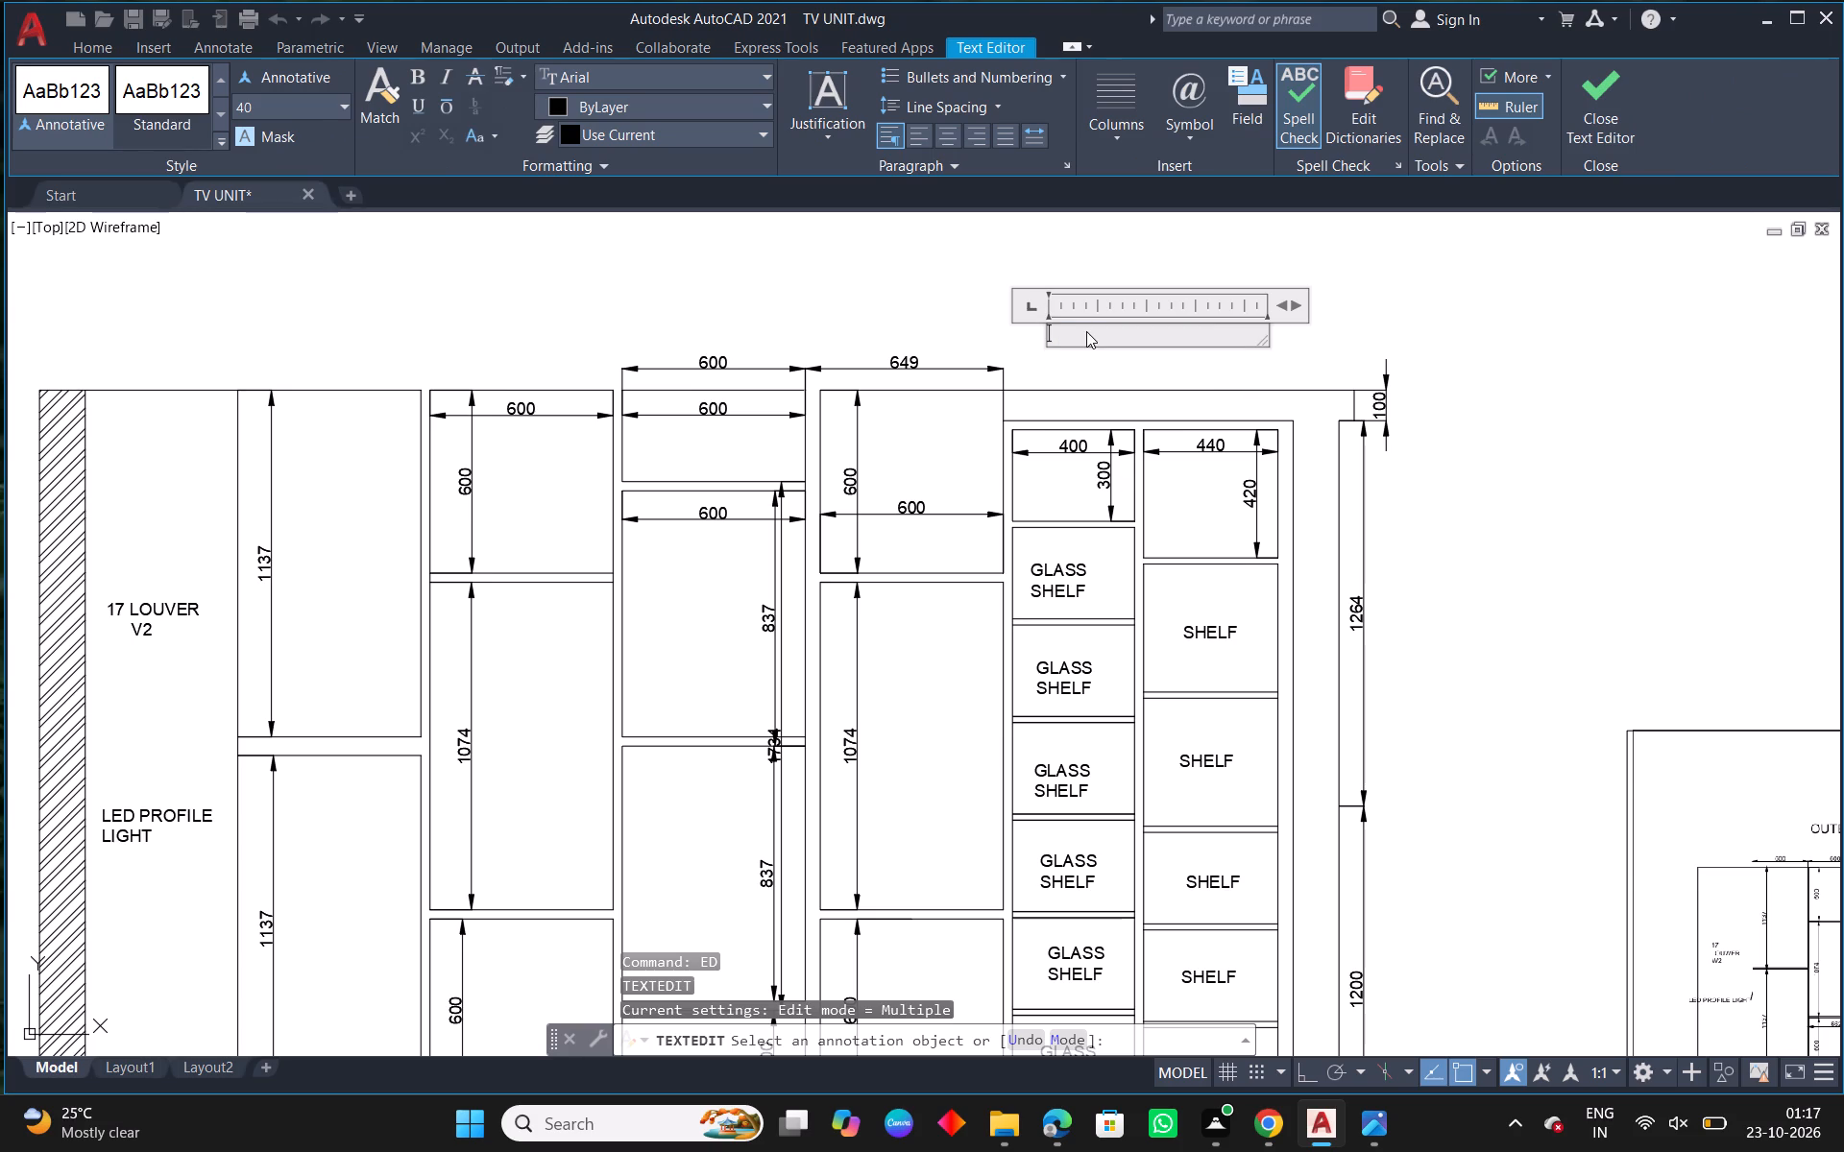
text(SURFACES MOUNT)
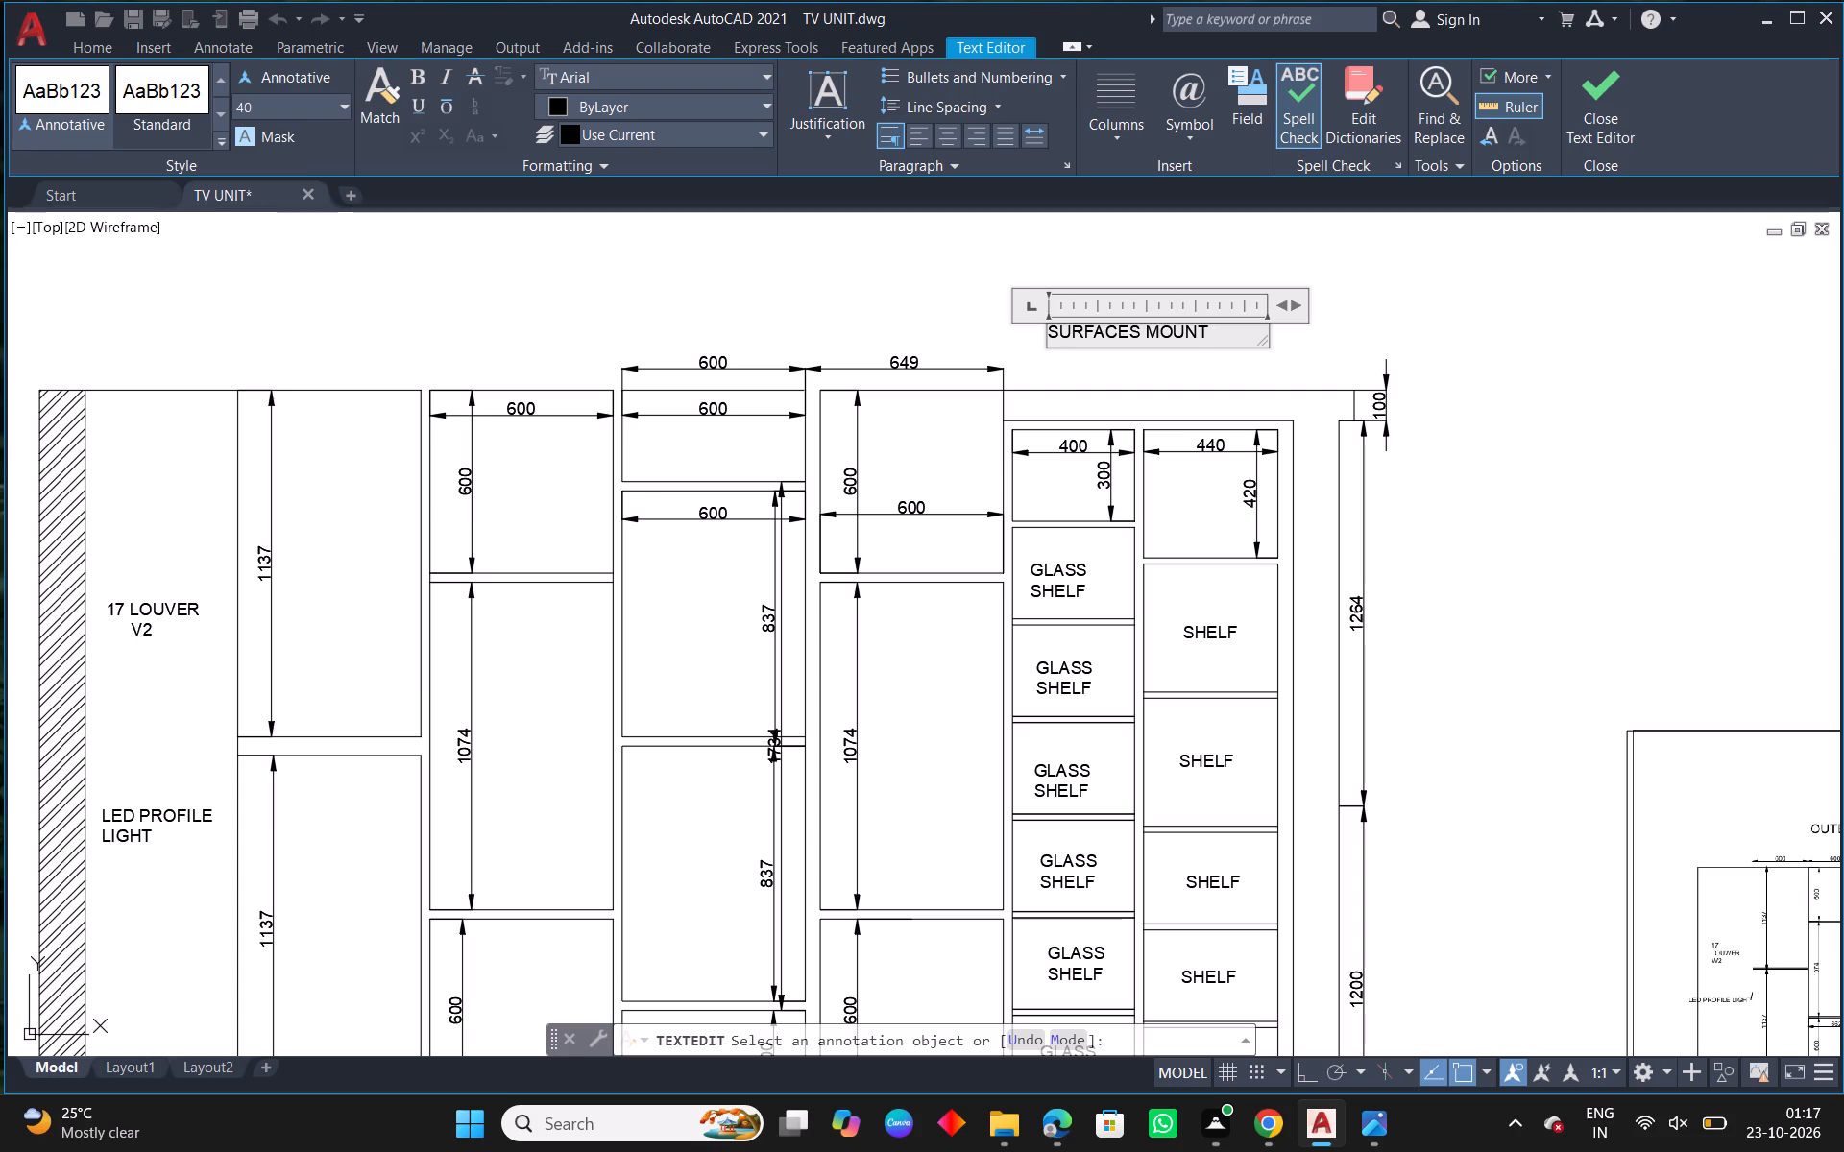
click(1398, 318)
right_click(1398, 318)
click(1466, 339)
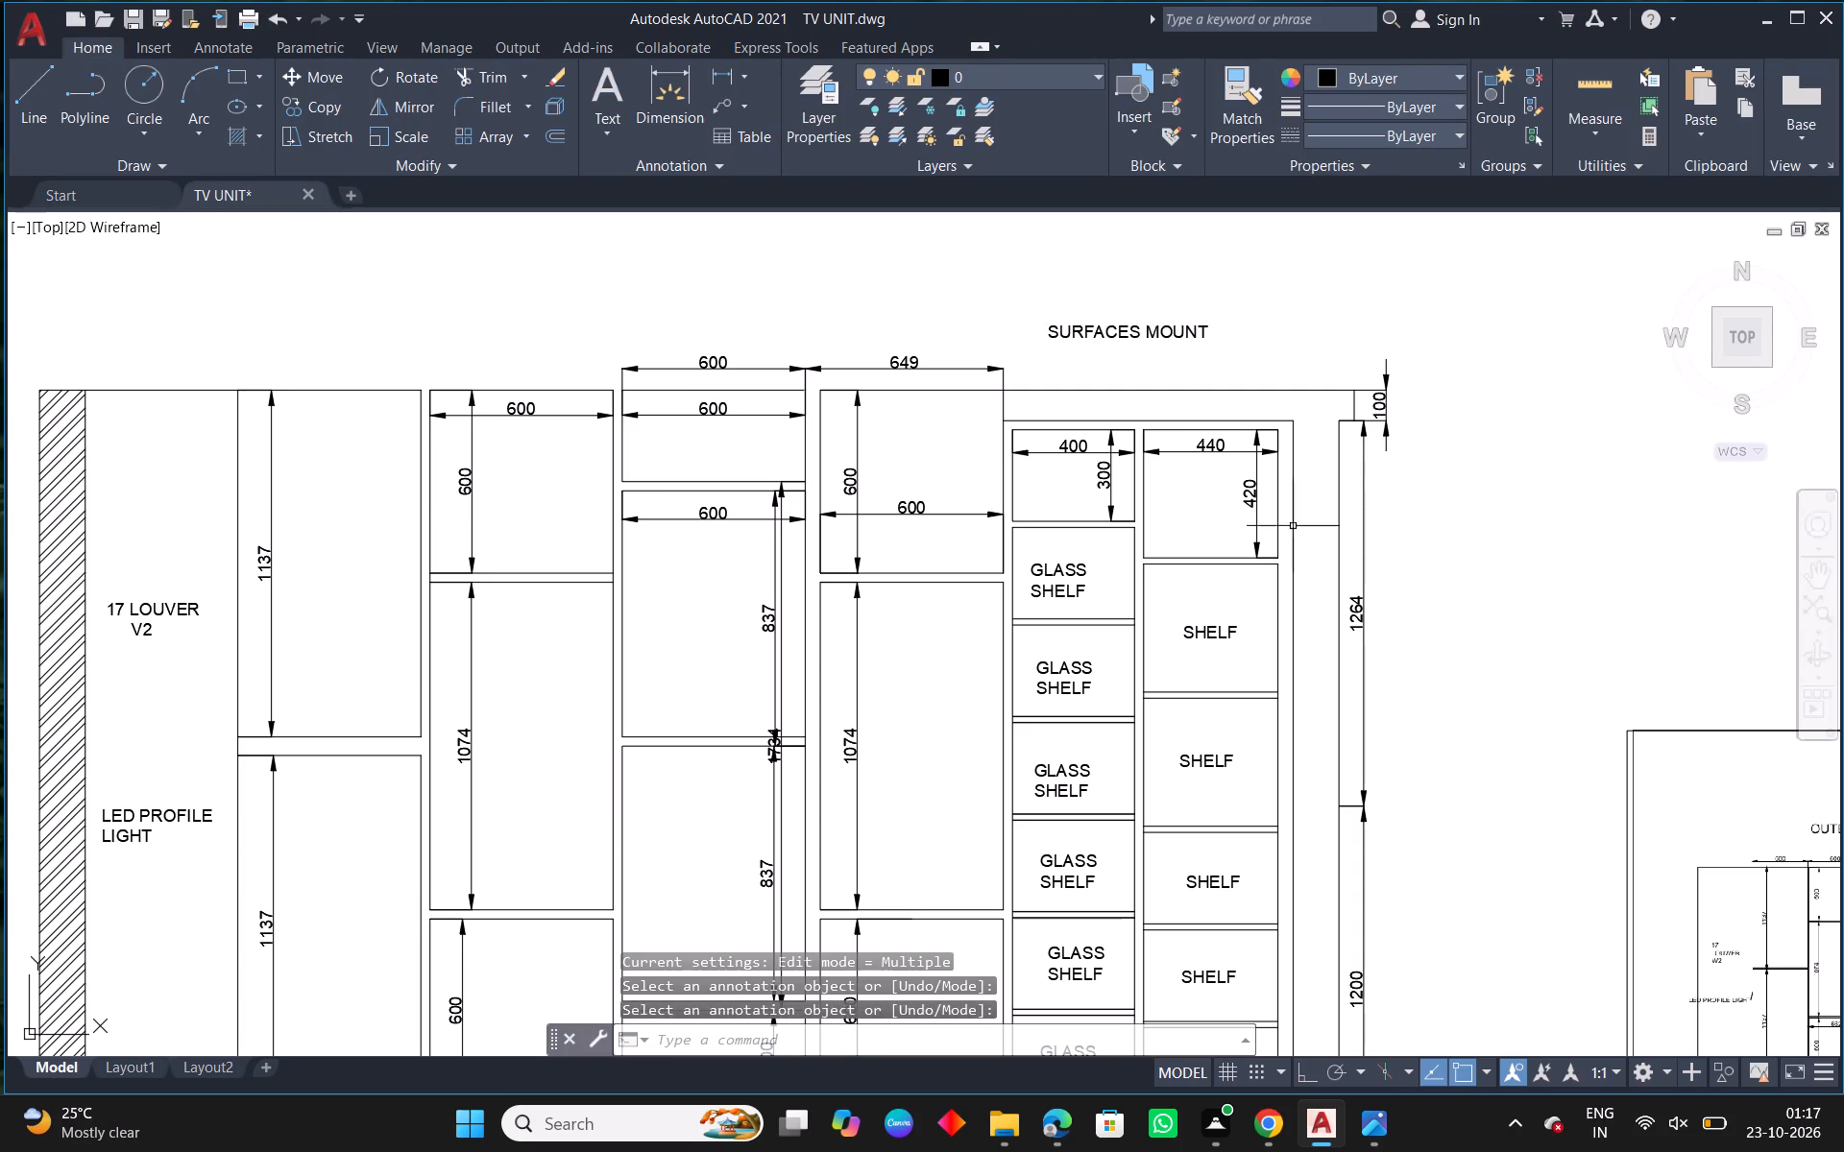
key(Escape)
Check the note's wording on the reference sheet and add LIGHT as a second line under SURFACES MOUNT.
middle_drag(1419, 645, 936, 672)
scroll(936, 672, down, 1)
scroll(1663, 804, up, 3)
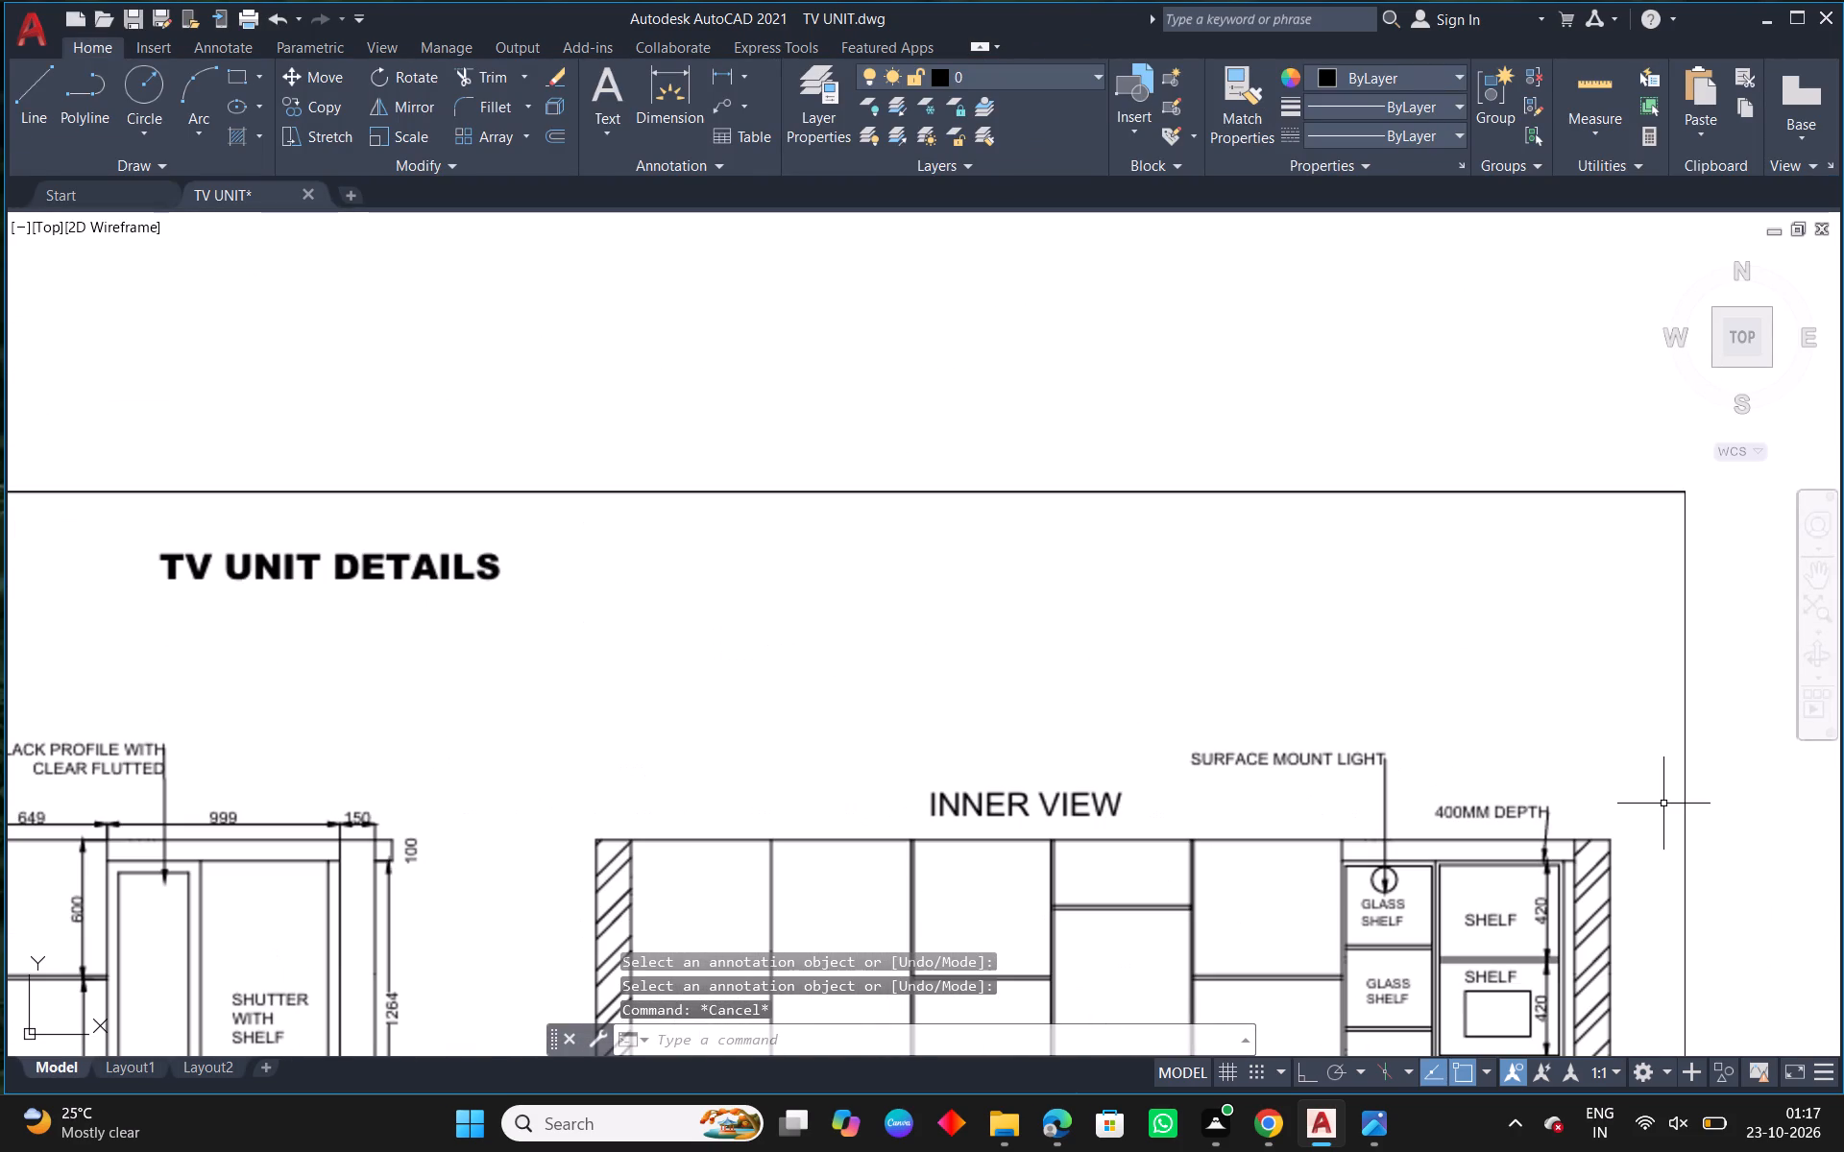
scroll(1663, 804, down, 3)
scroll(739, 471, up, 2)
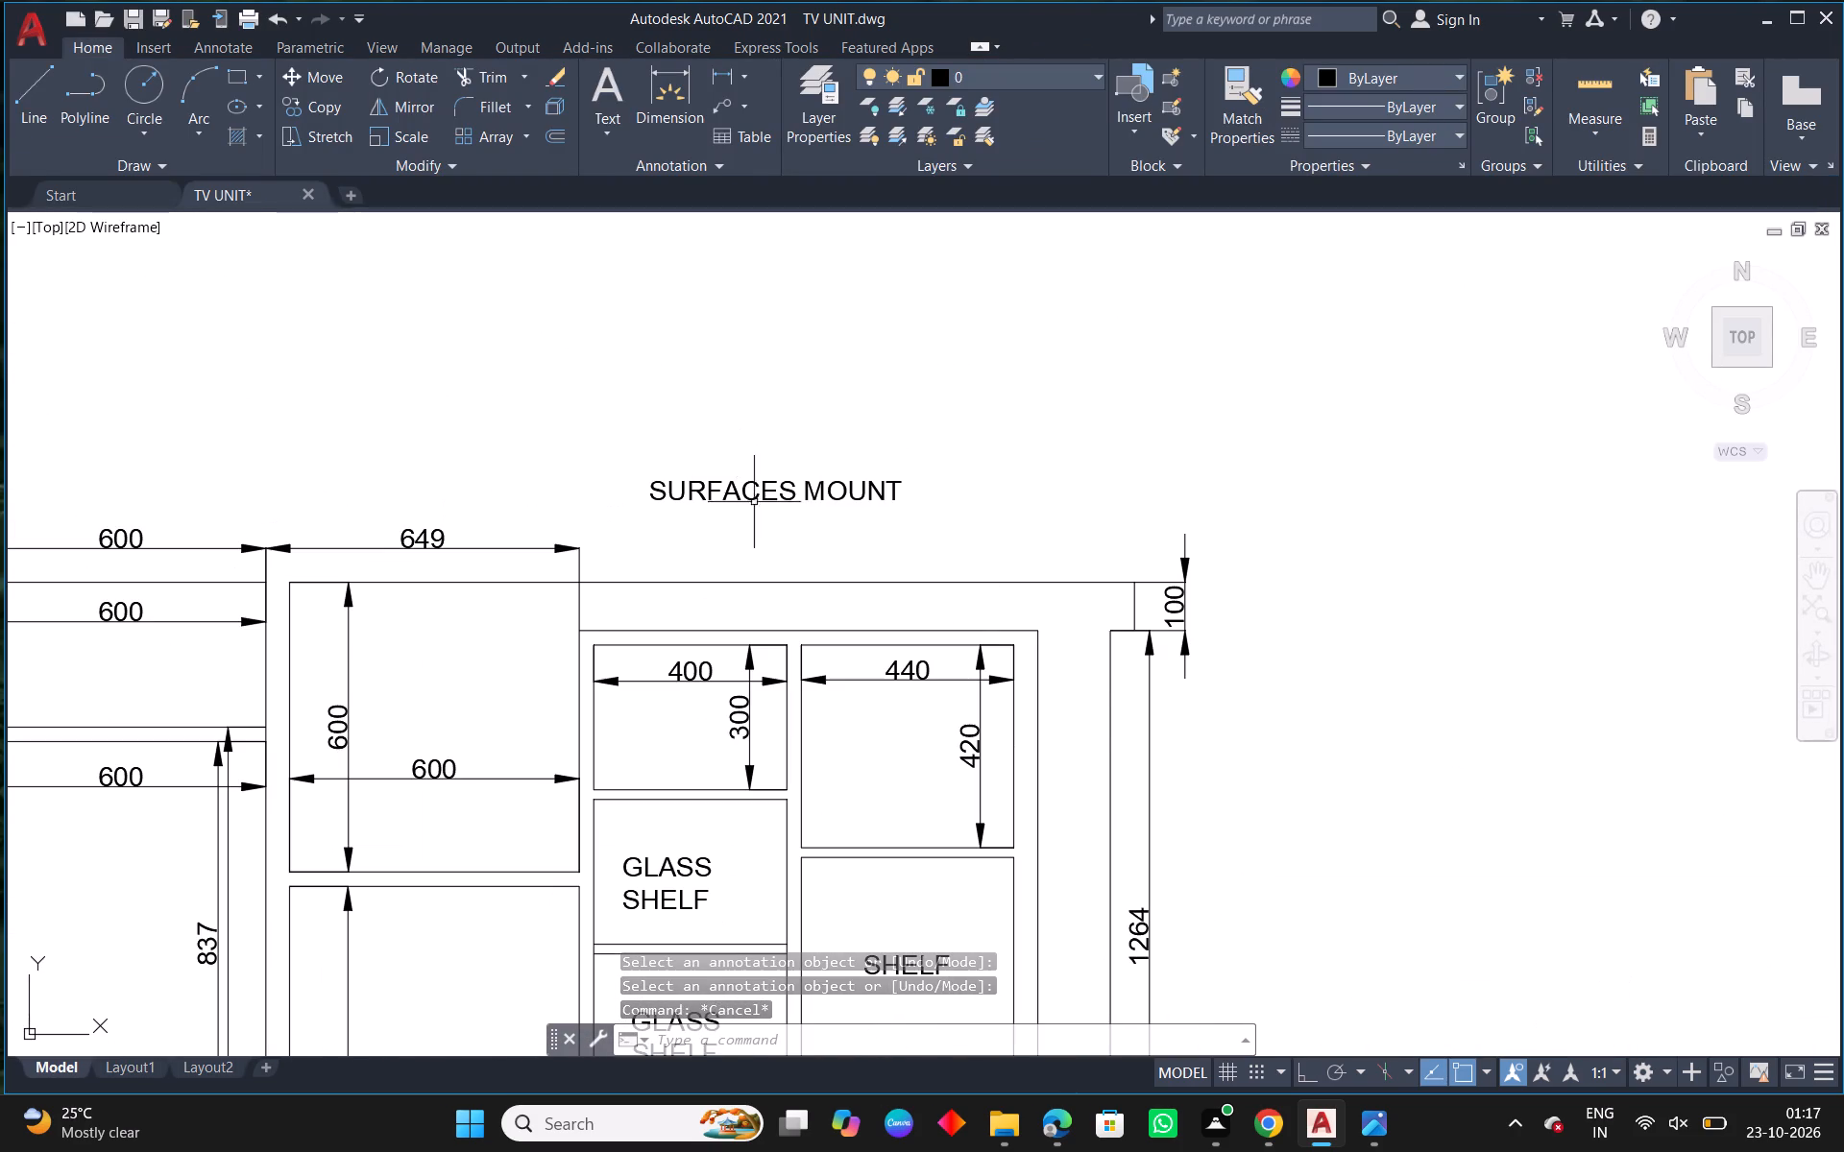
text(ED)
key(space)
click(774, 497)
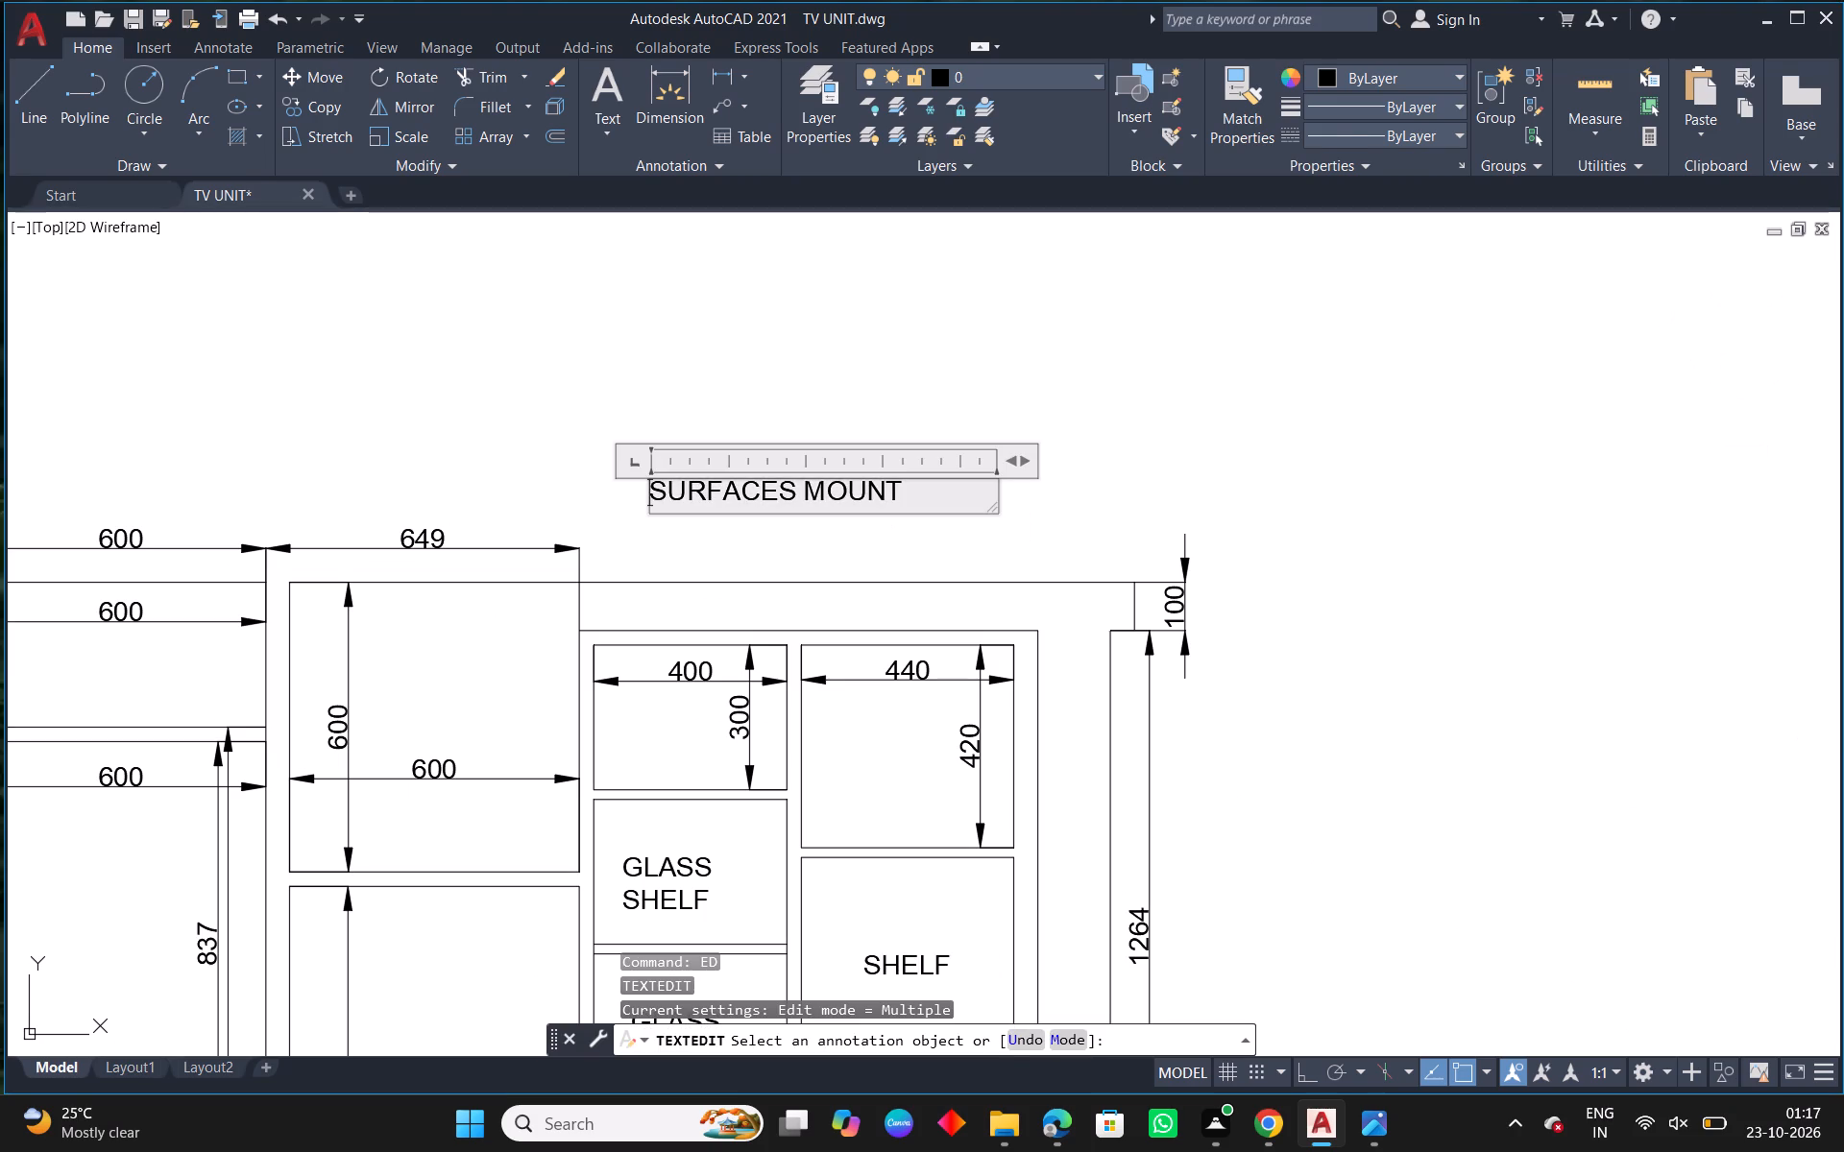
click(907, 487)
key(Return)
key(space)
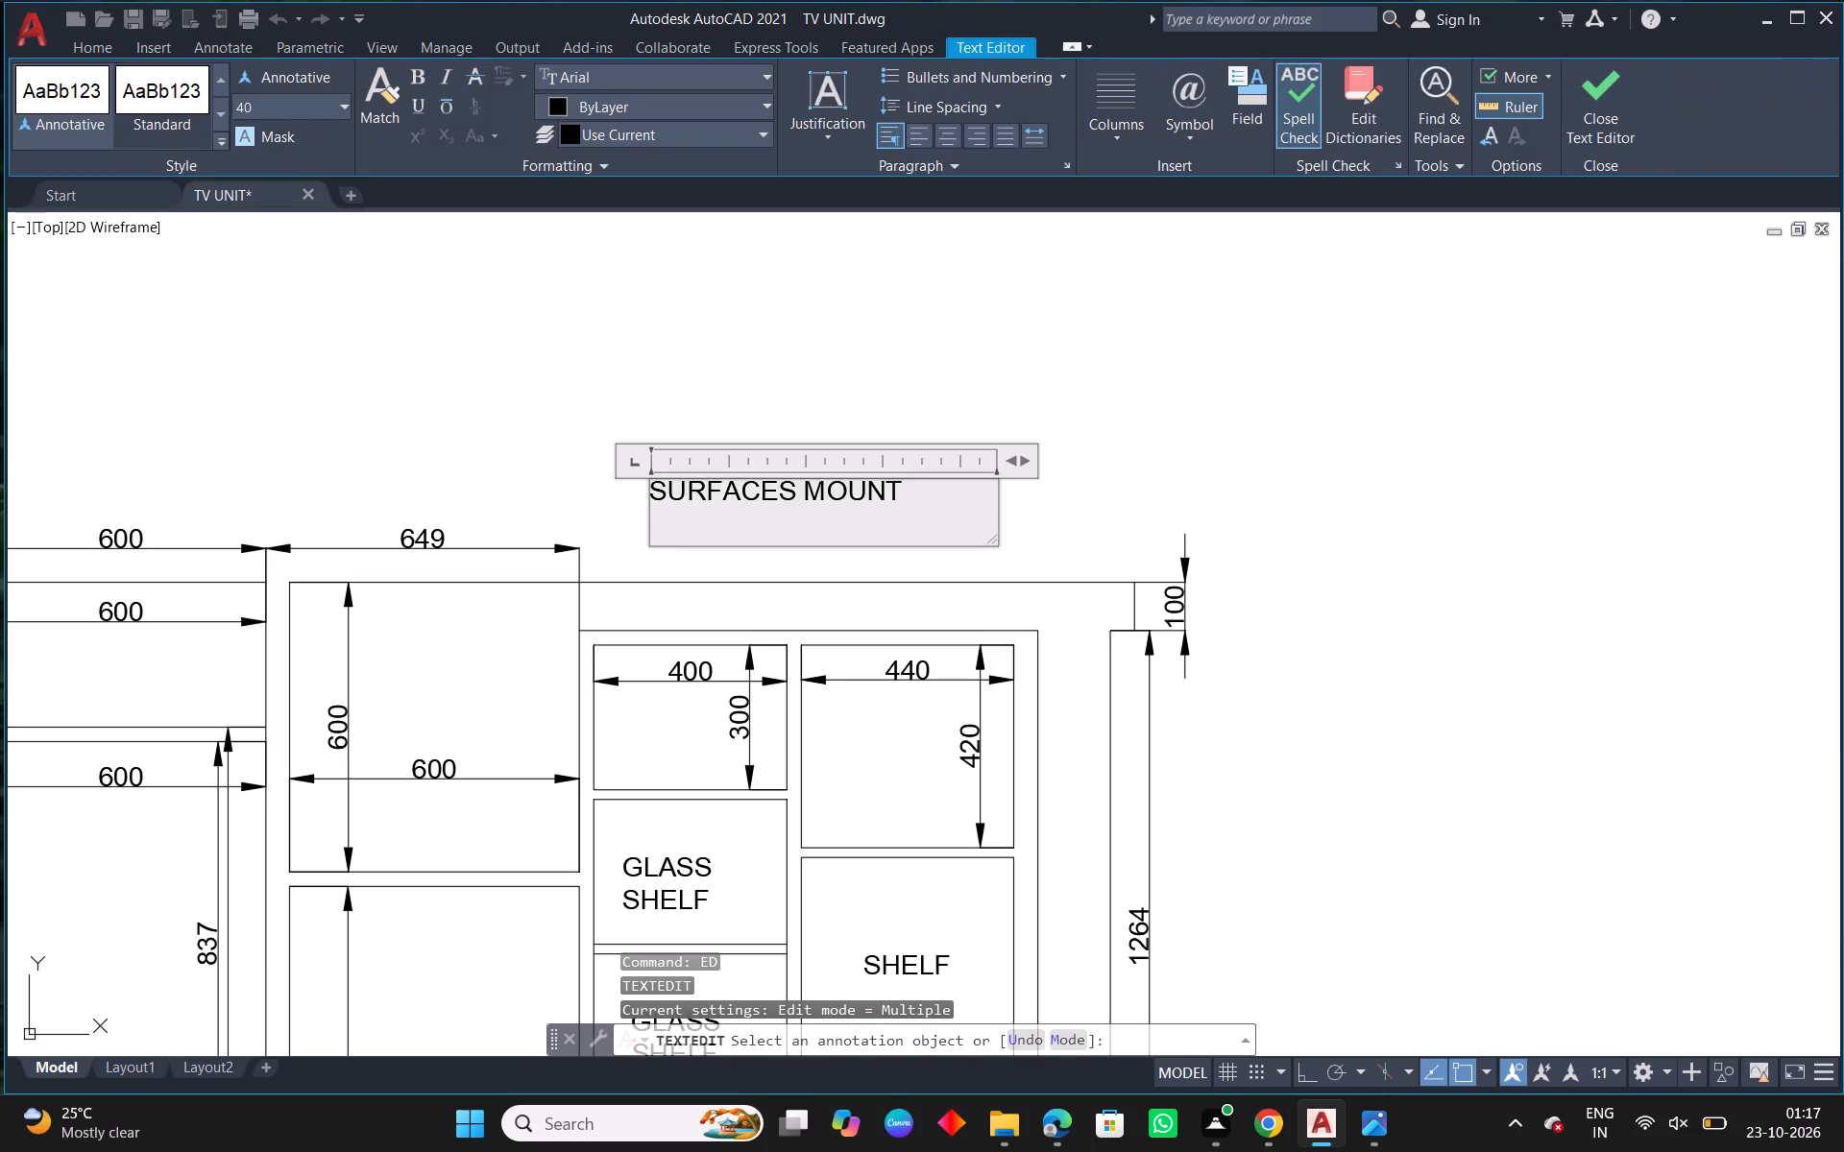
text(LIHGT)
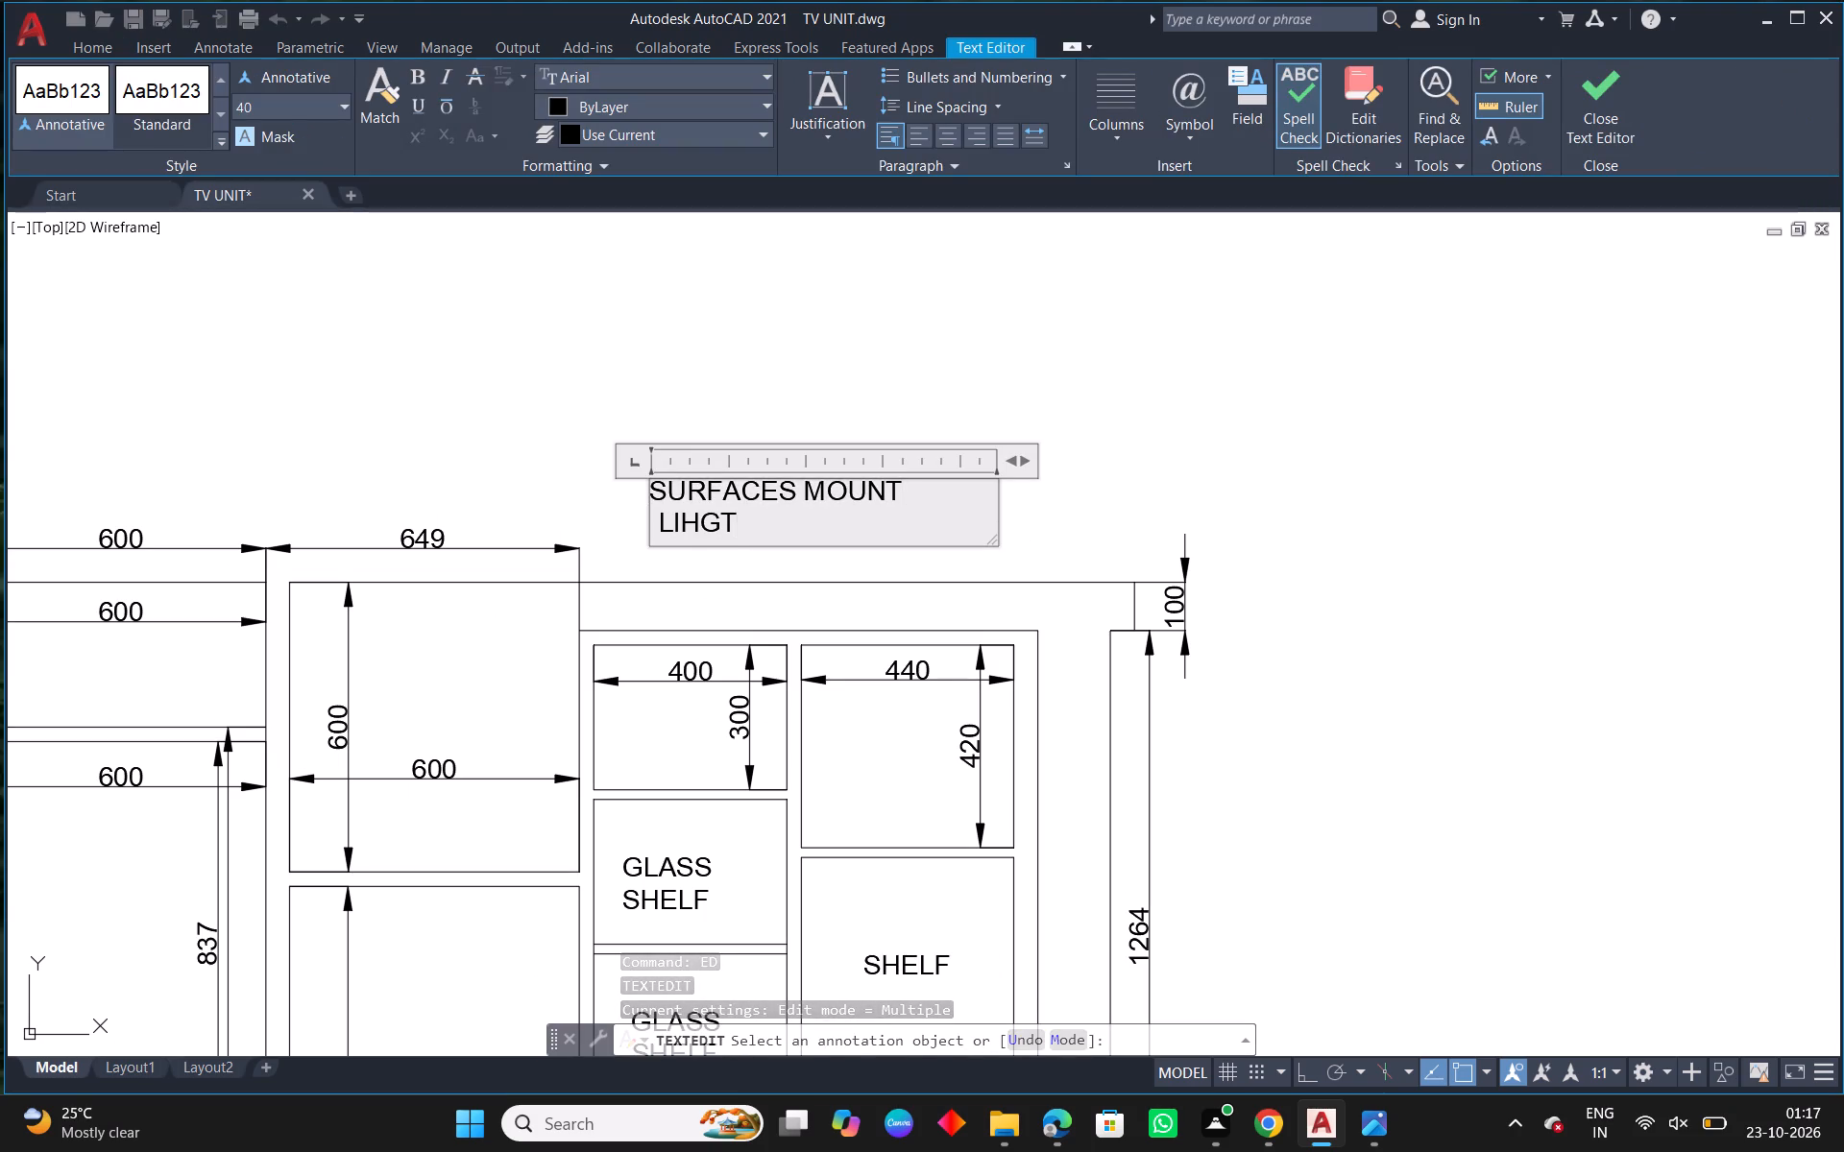
key(BackSpace)
key(BackSpace)
key(BackSpace)
text(GHT)
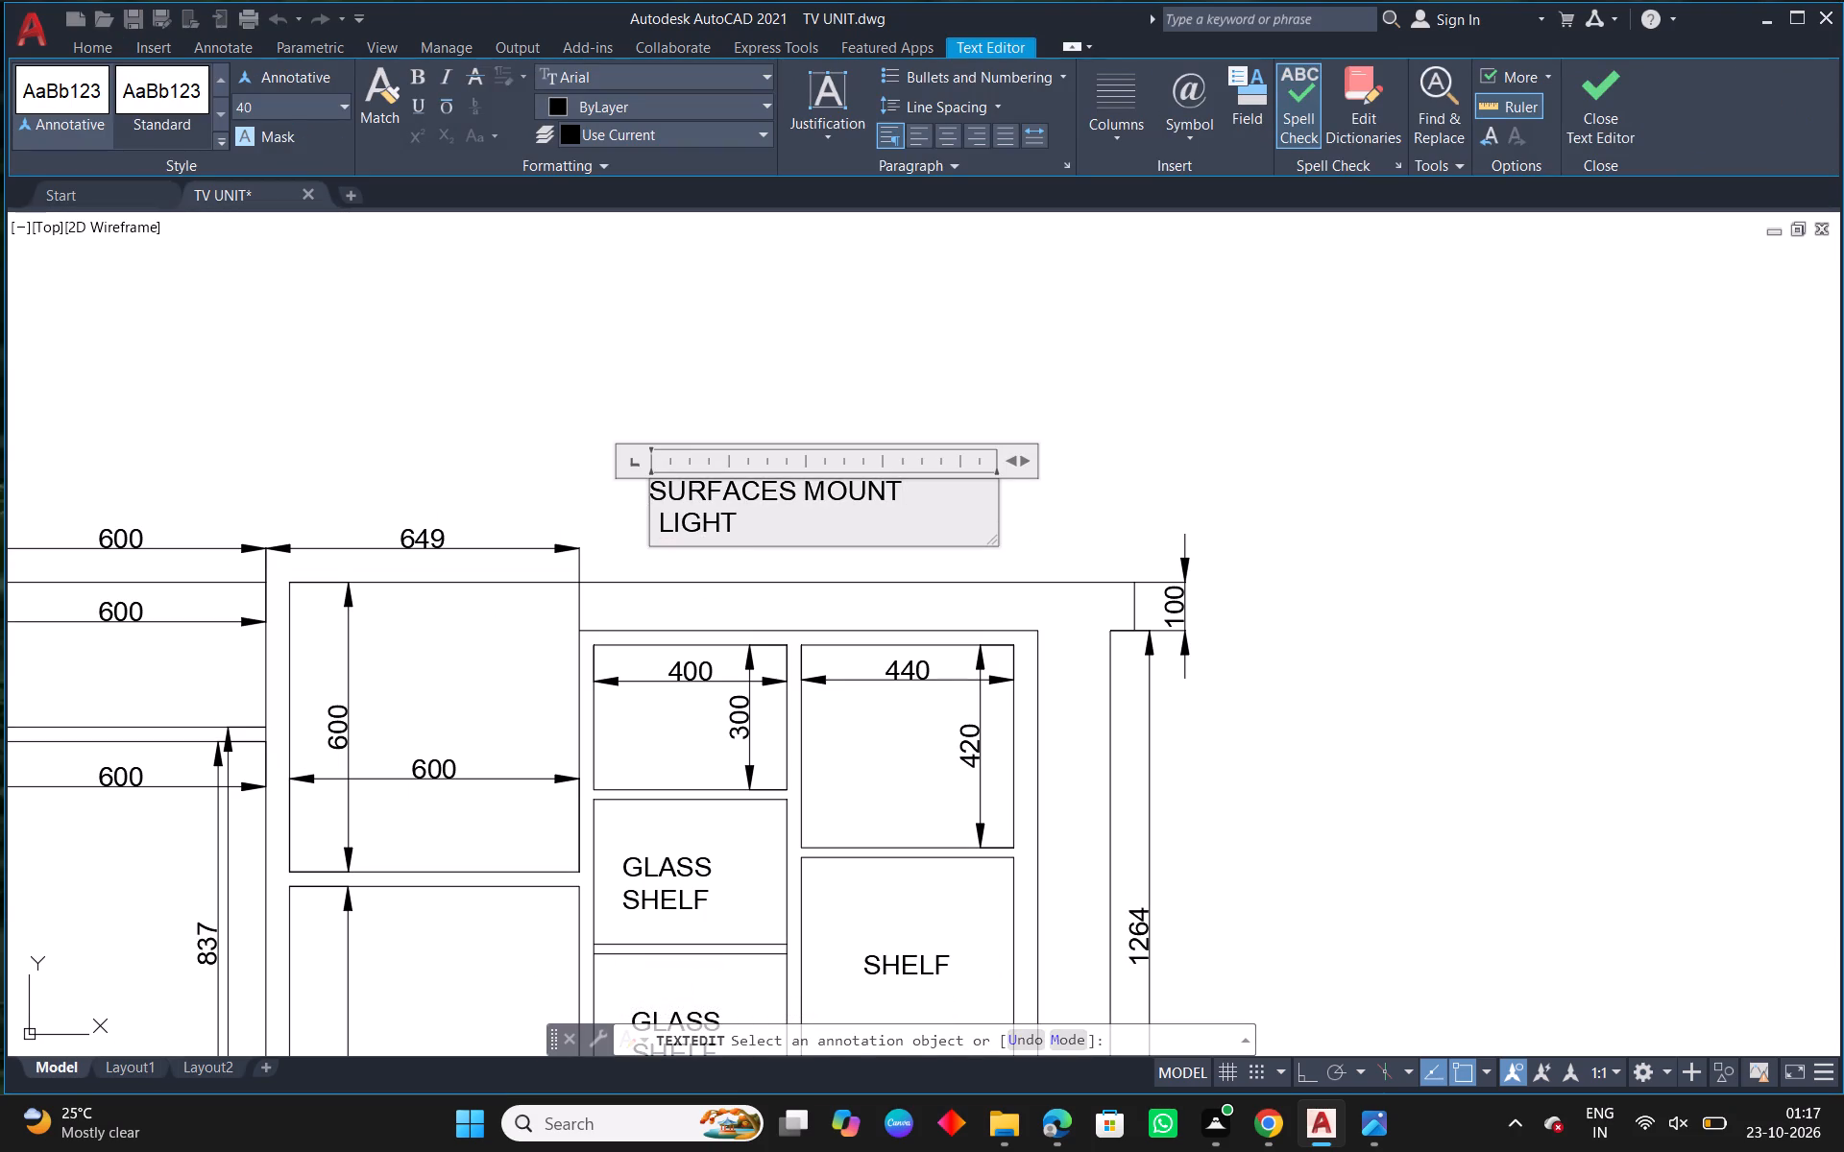
click(1293, 406)
key(Escape)
Draw a vertical leader about 280 mm long from the SURFACES MOUNT LIGHT note into the tall cabinet's top-left compartment, ending in an open two-stroke arrowhead.
scroll(1220, 459, down, 2)
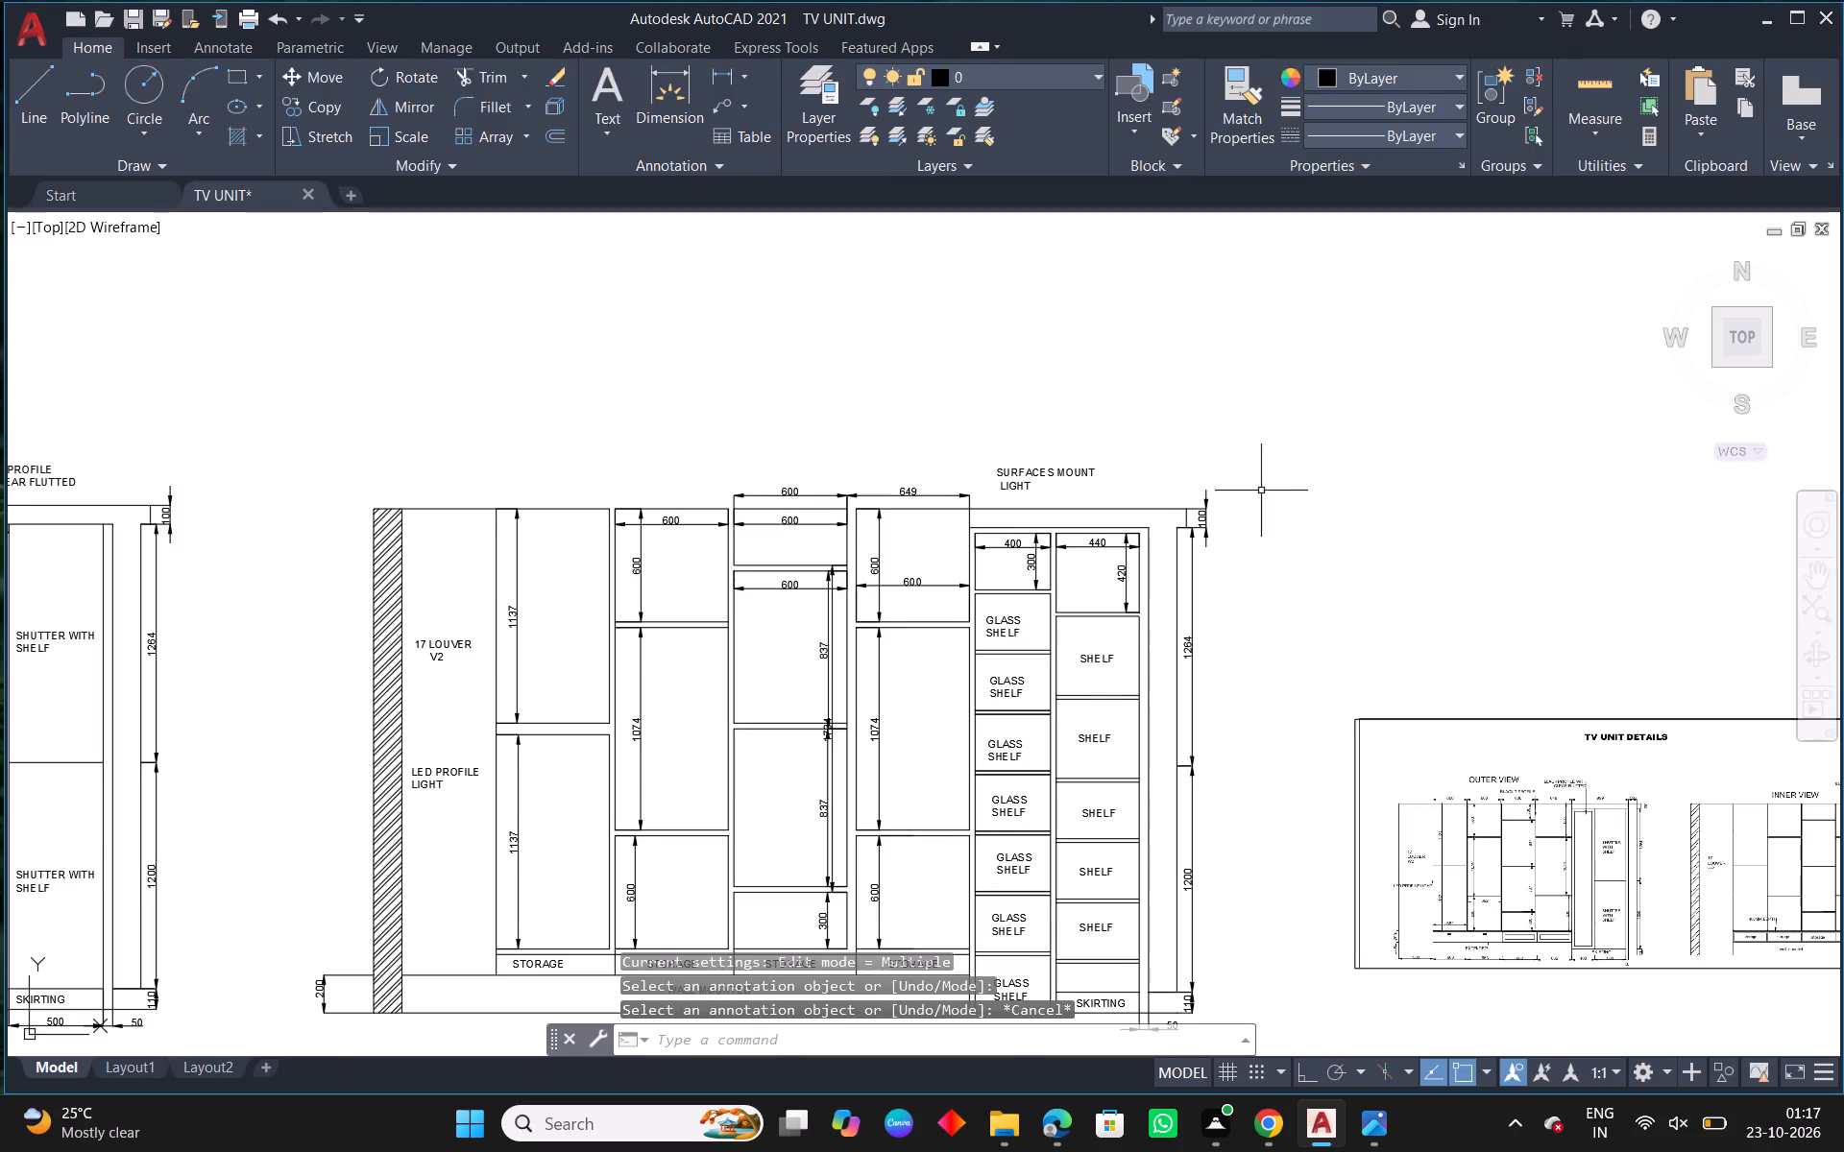
middle_drag(1405, 517, 1152, 440)
scroll(1152, 440, down, 1)
middle_drag(1331, 495, 1190, 461)
scroll(1329, 571, up, 3)
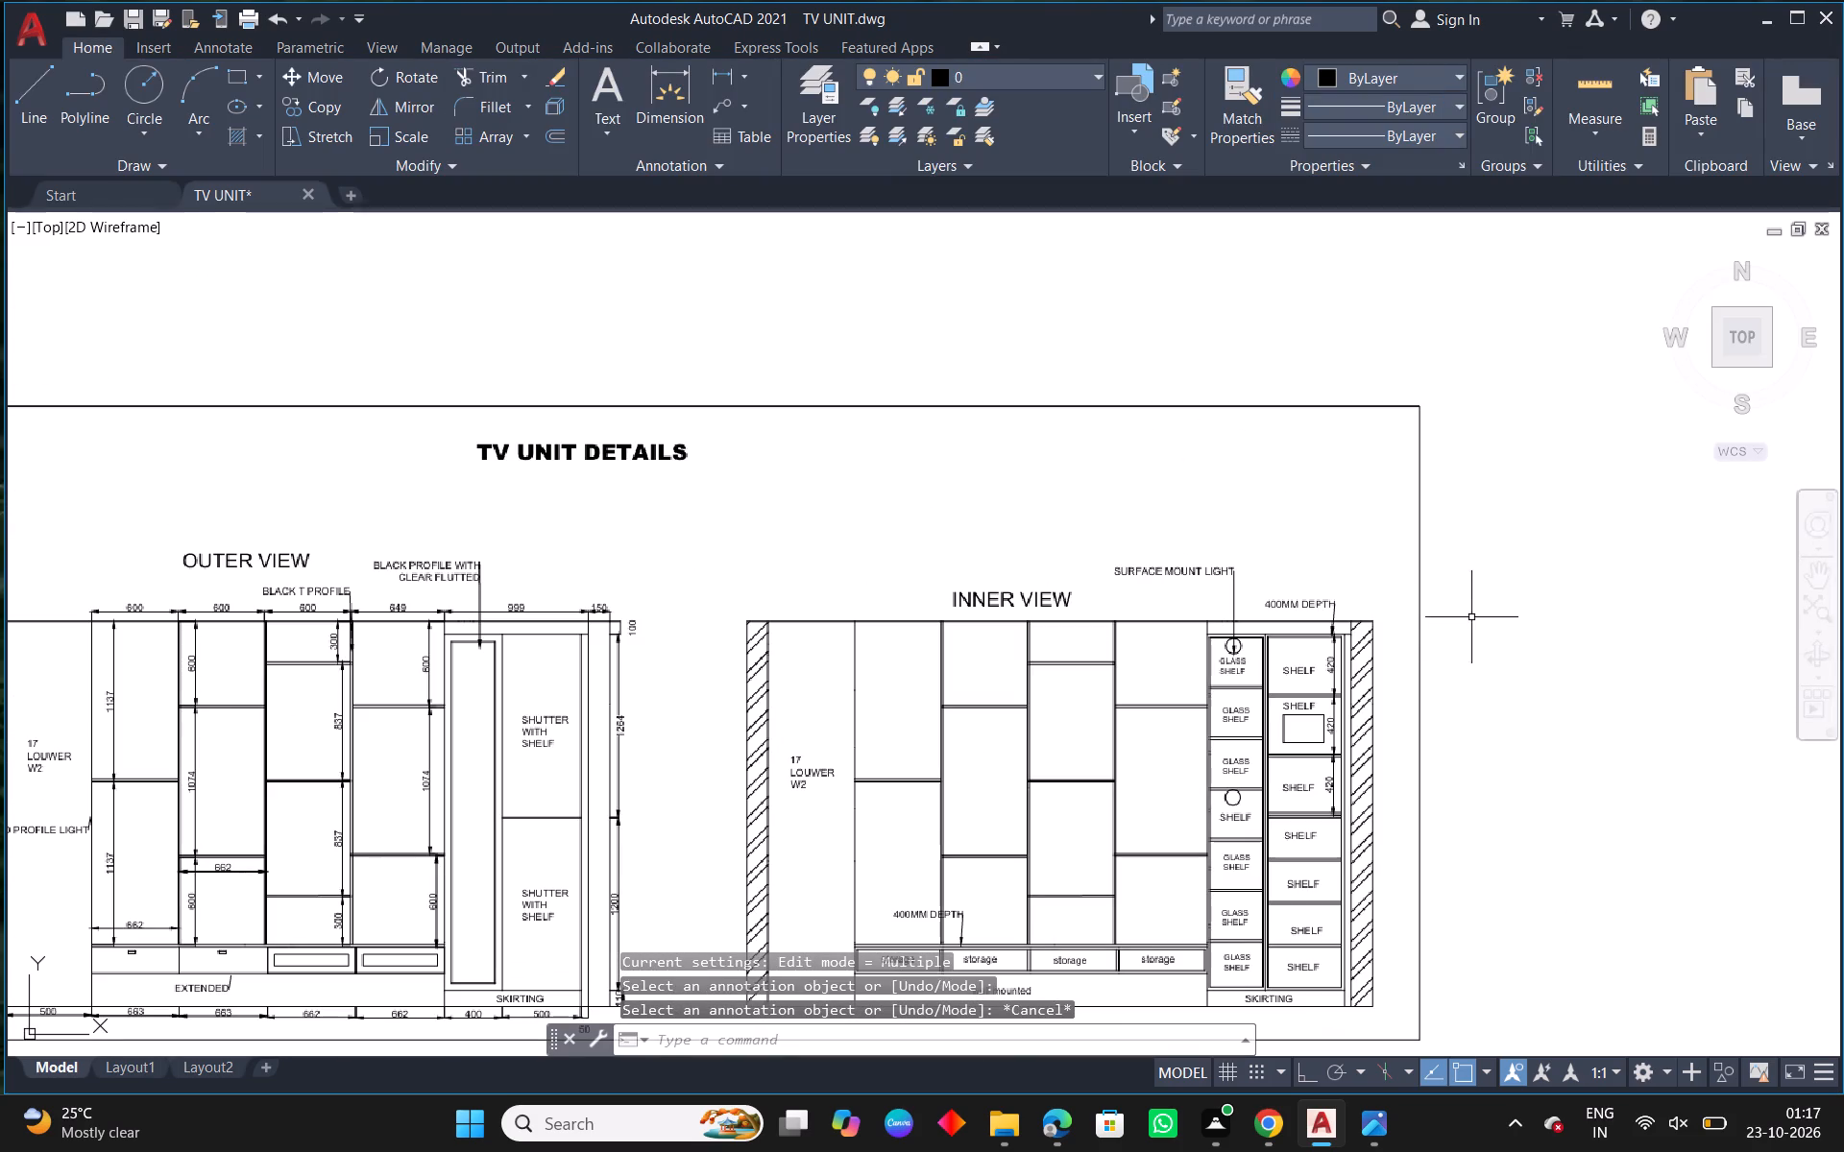
scroll(1377, 606, down, 3)
middle_drag(749, 456, 909, 501)
scroll(940, 471, up, 3)
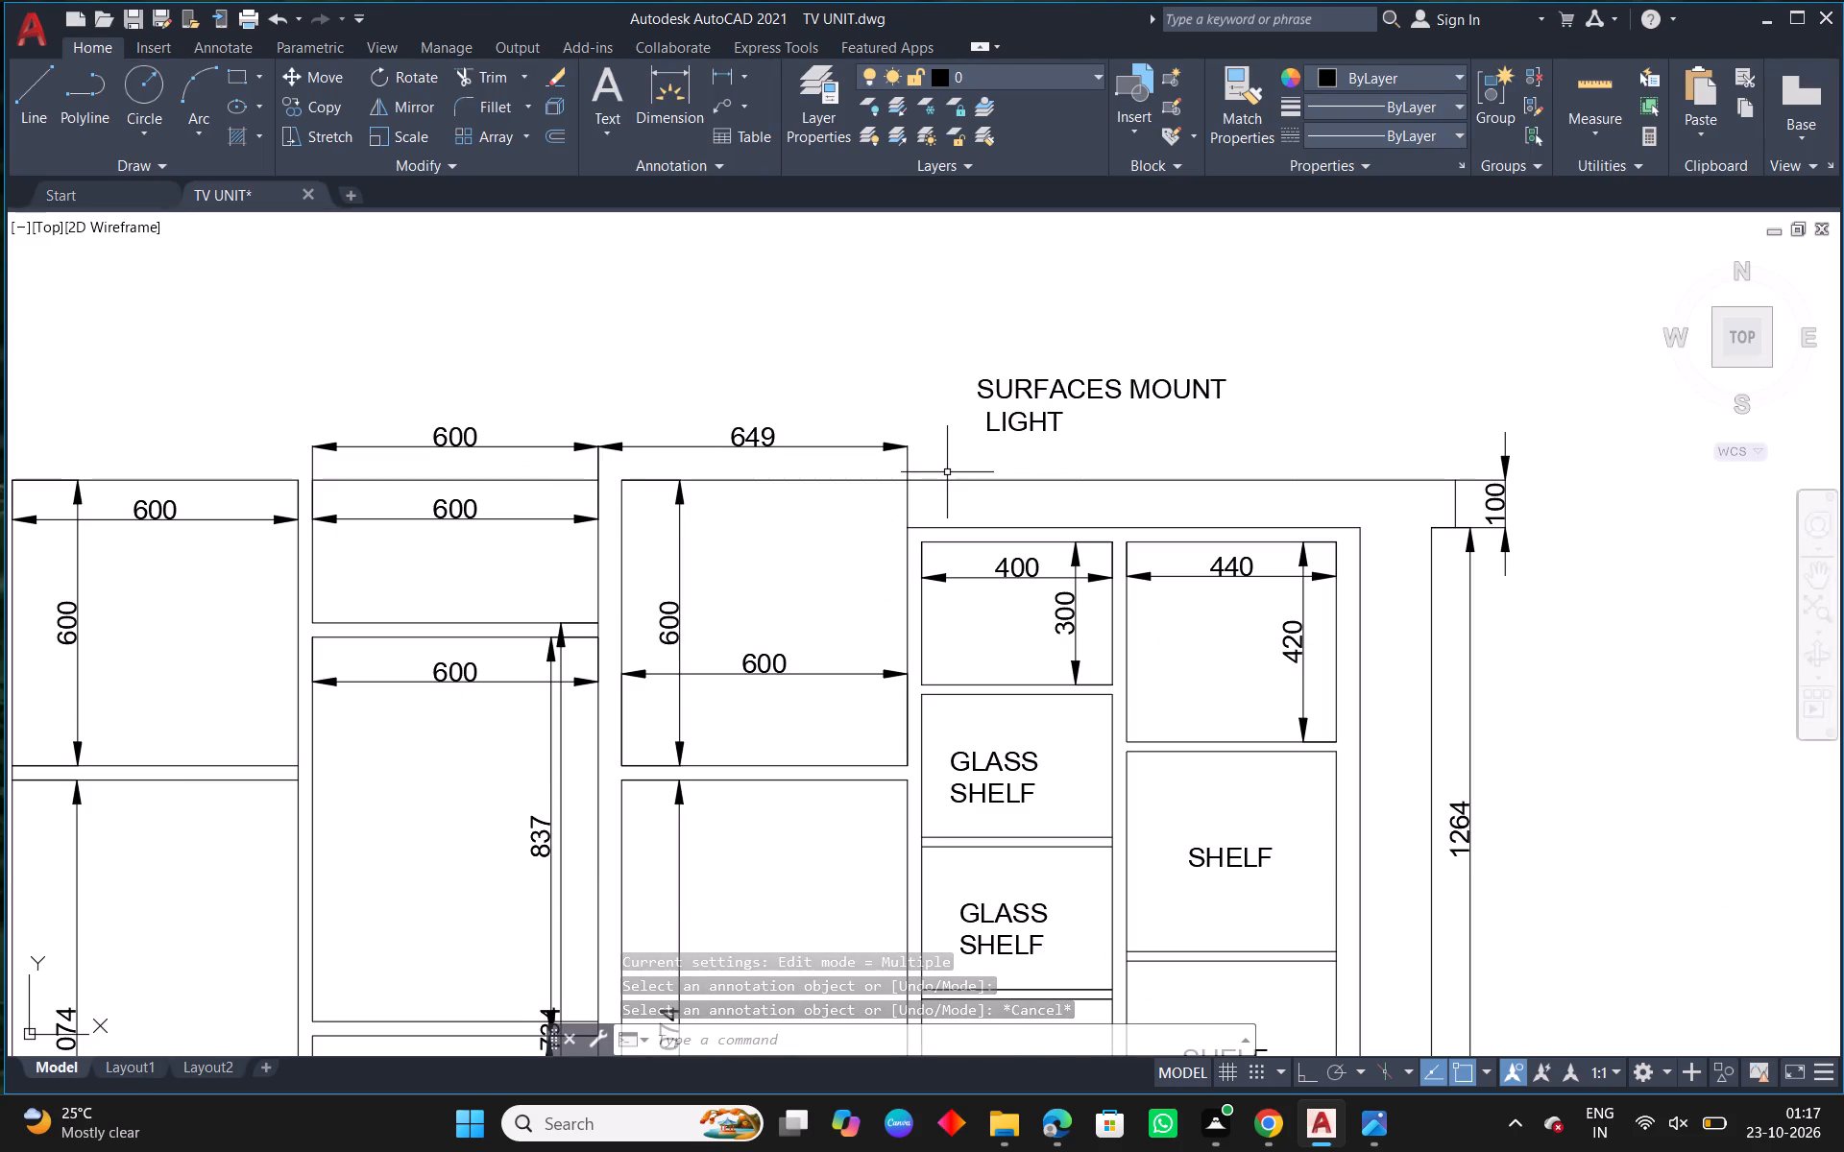
text(L)
key(space)
click(1007, 445)
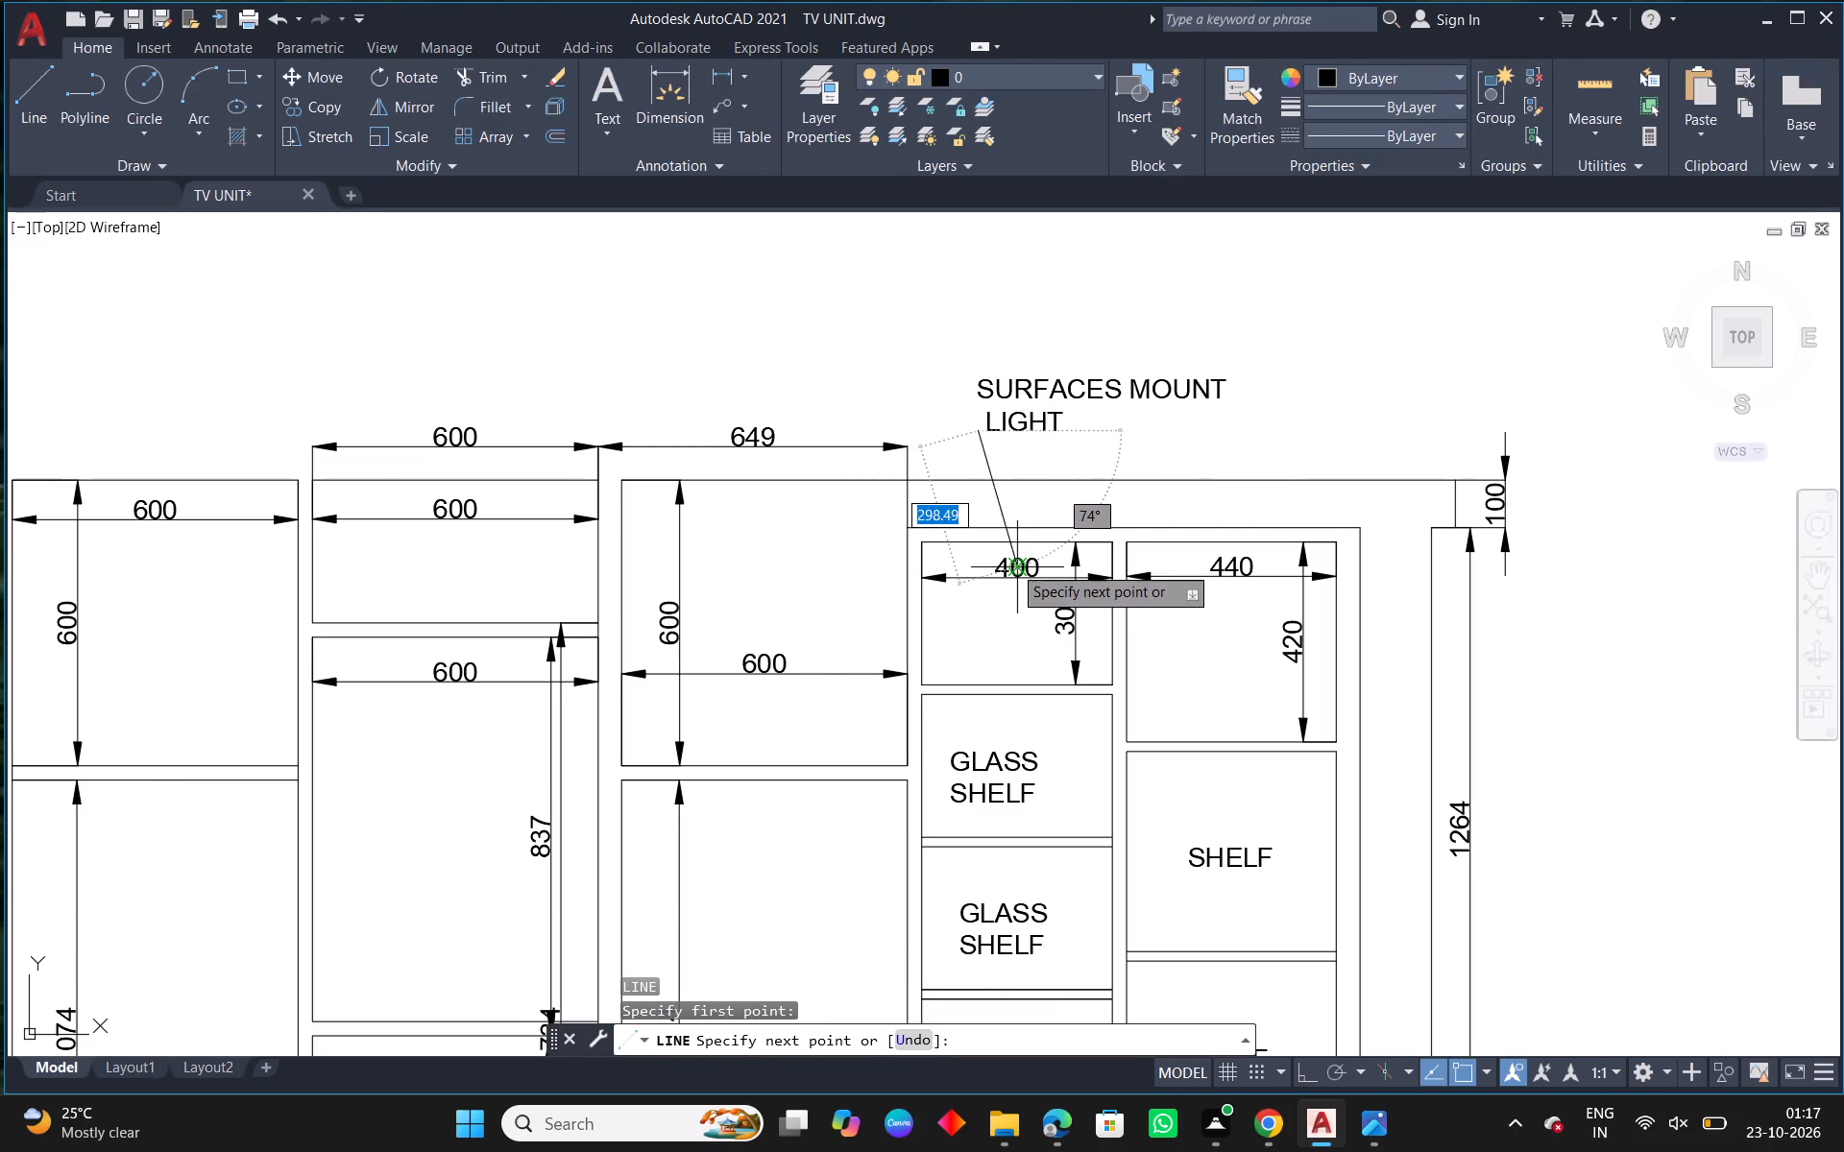
scroll(969, 564, up, 2)
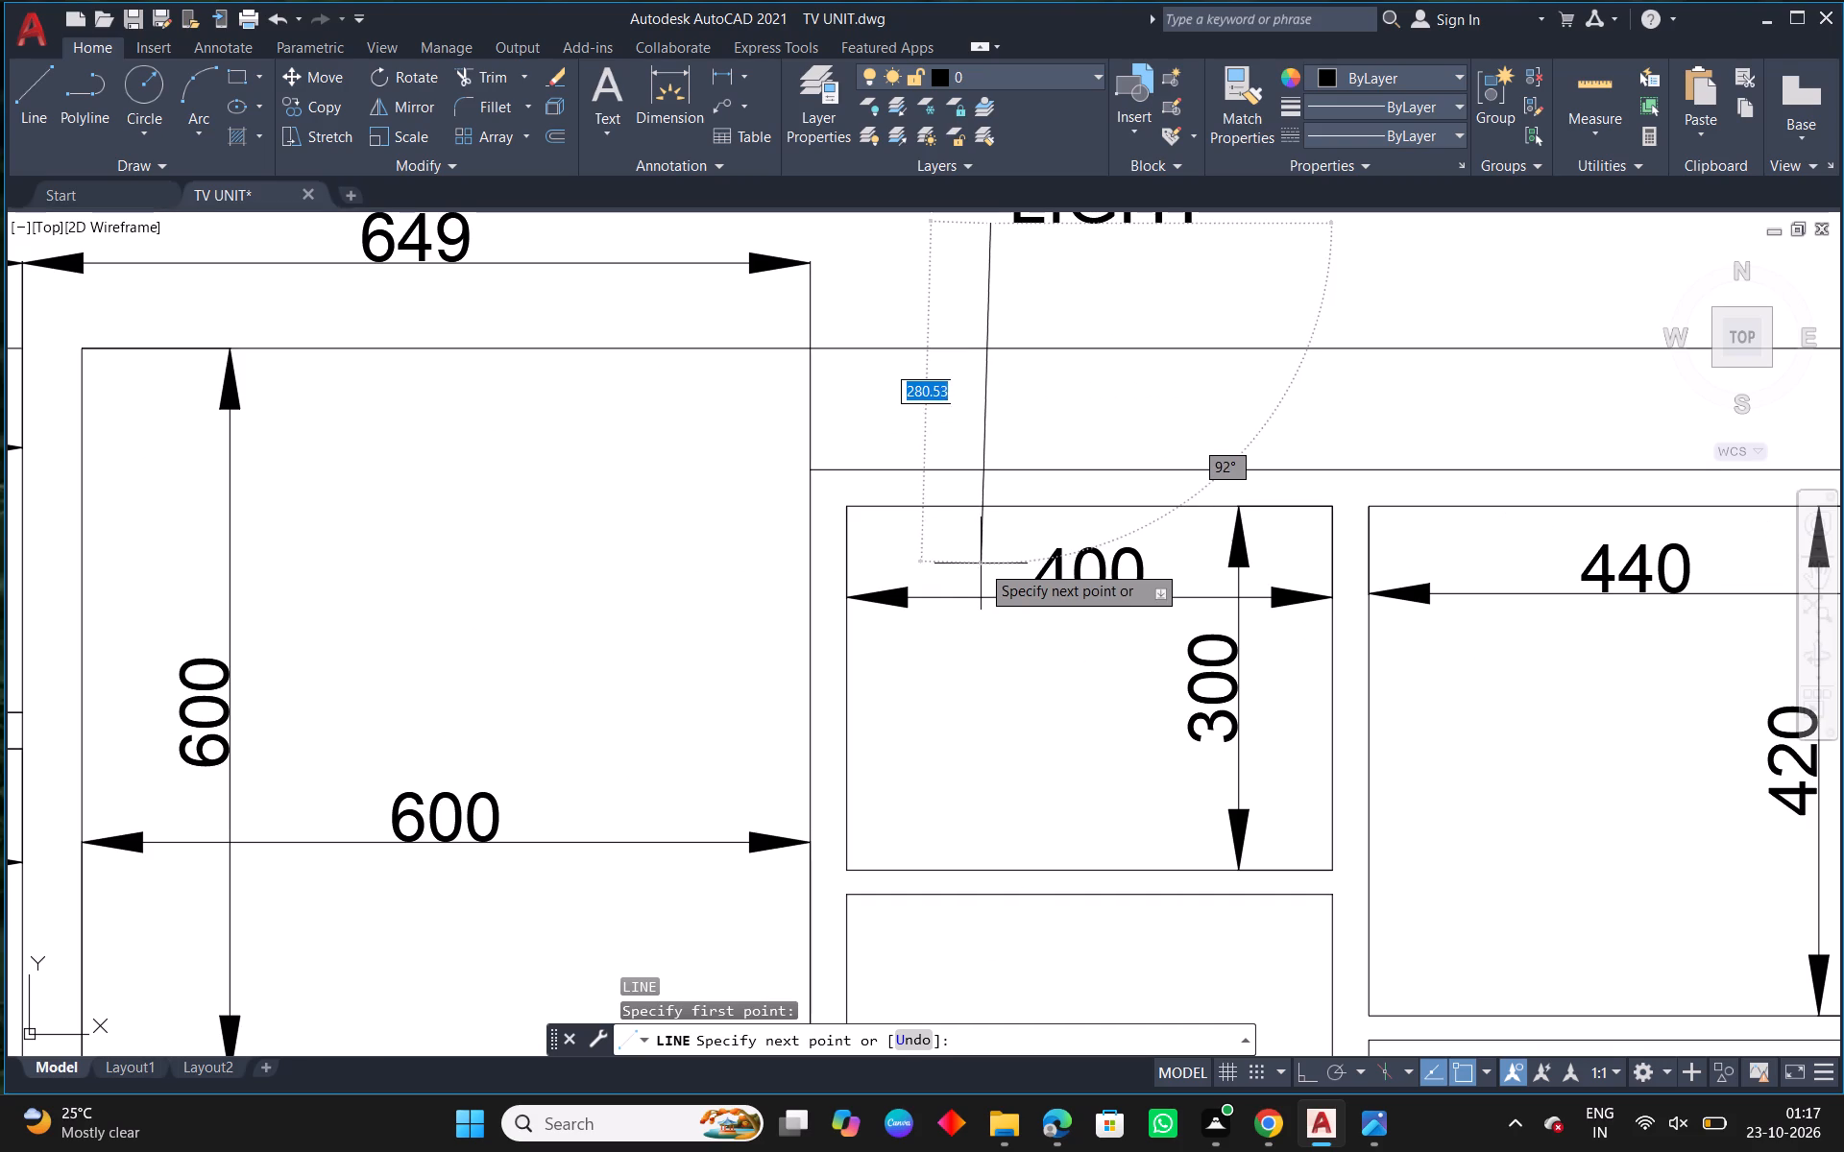
click(989, 564)
click(975, 545)
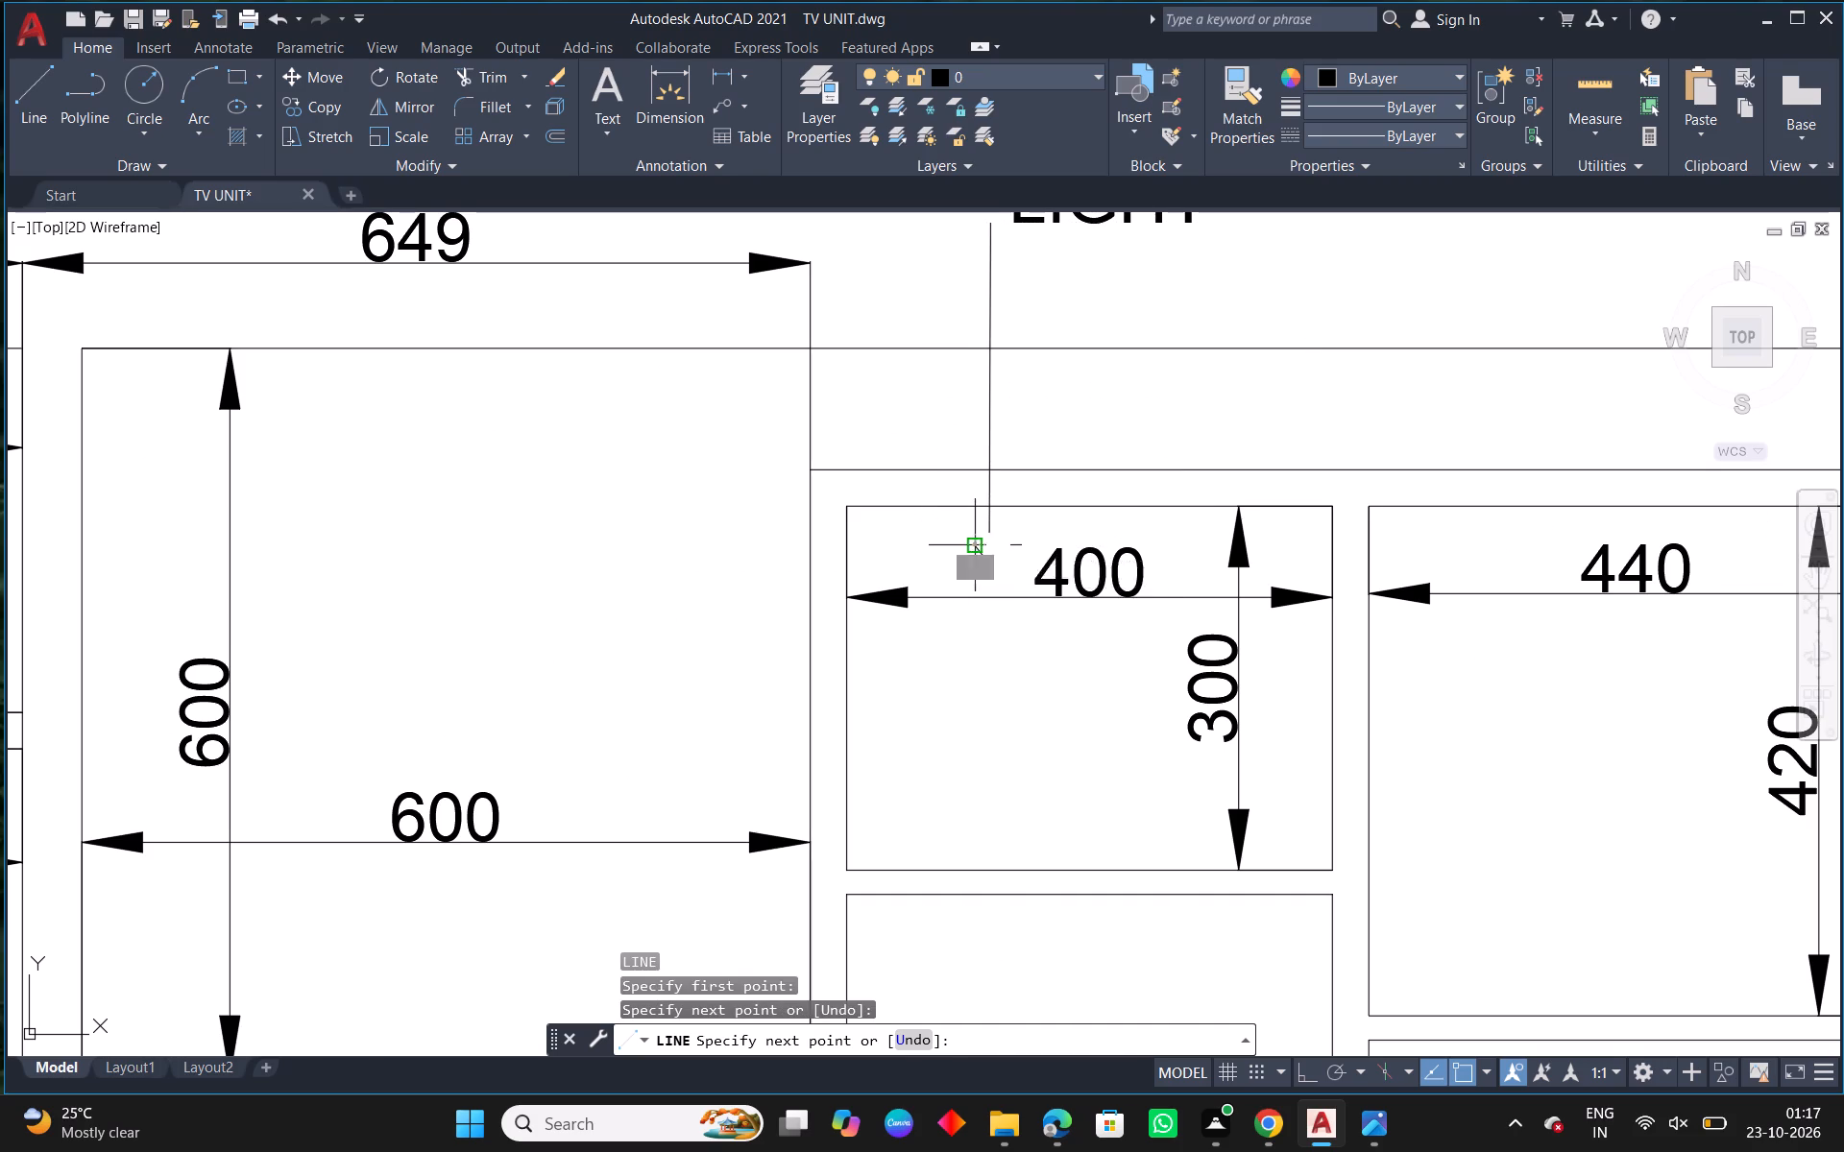
key(Escape)
scroll(994, 552, up, 3)
right_click(995, 495)
click(1075, 512)
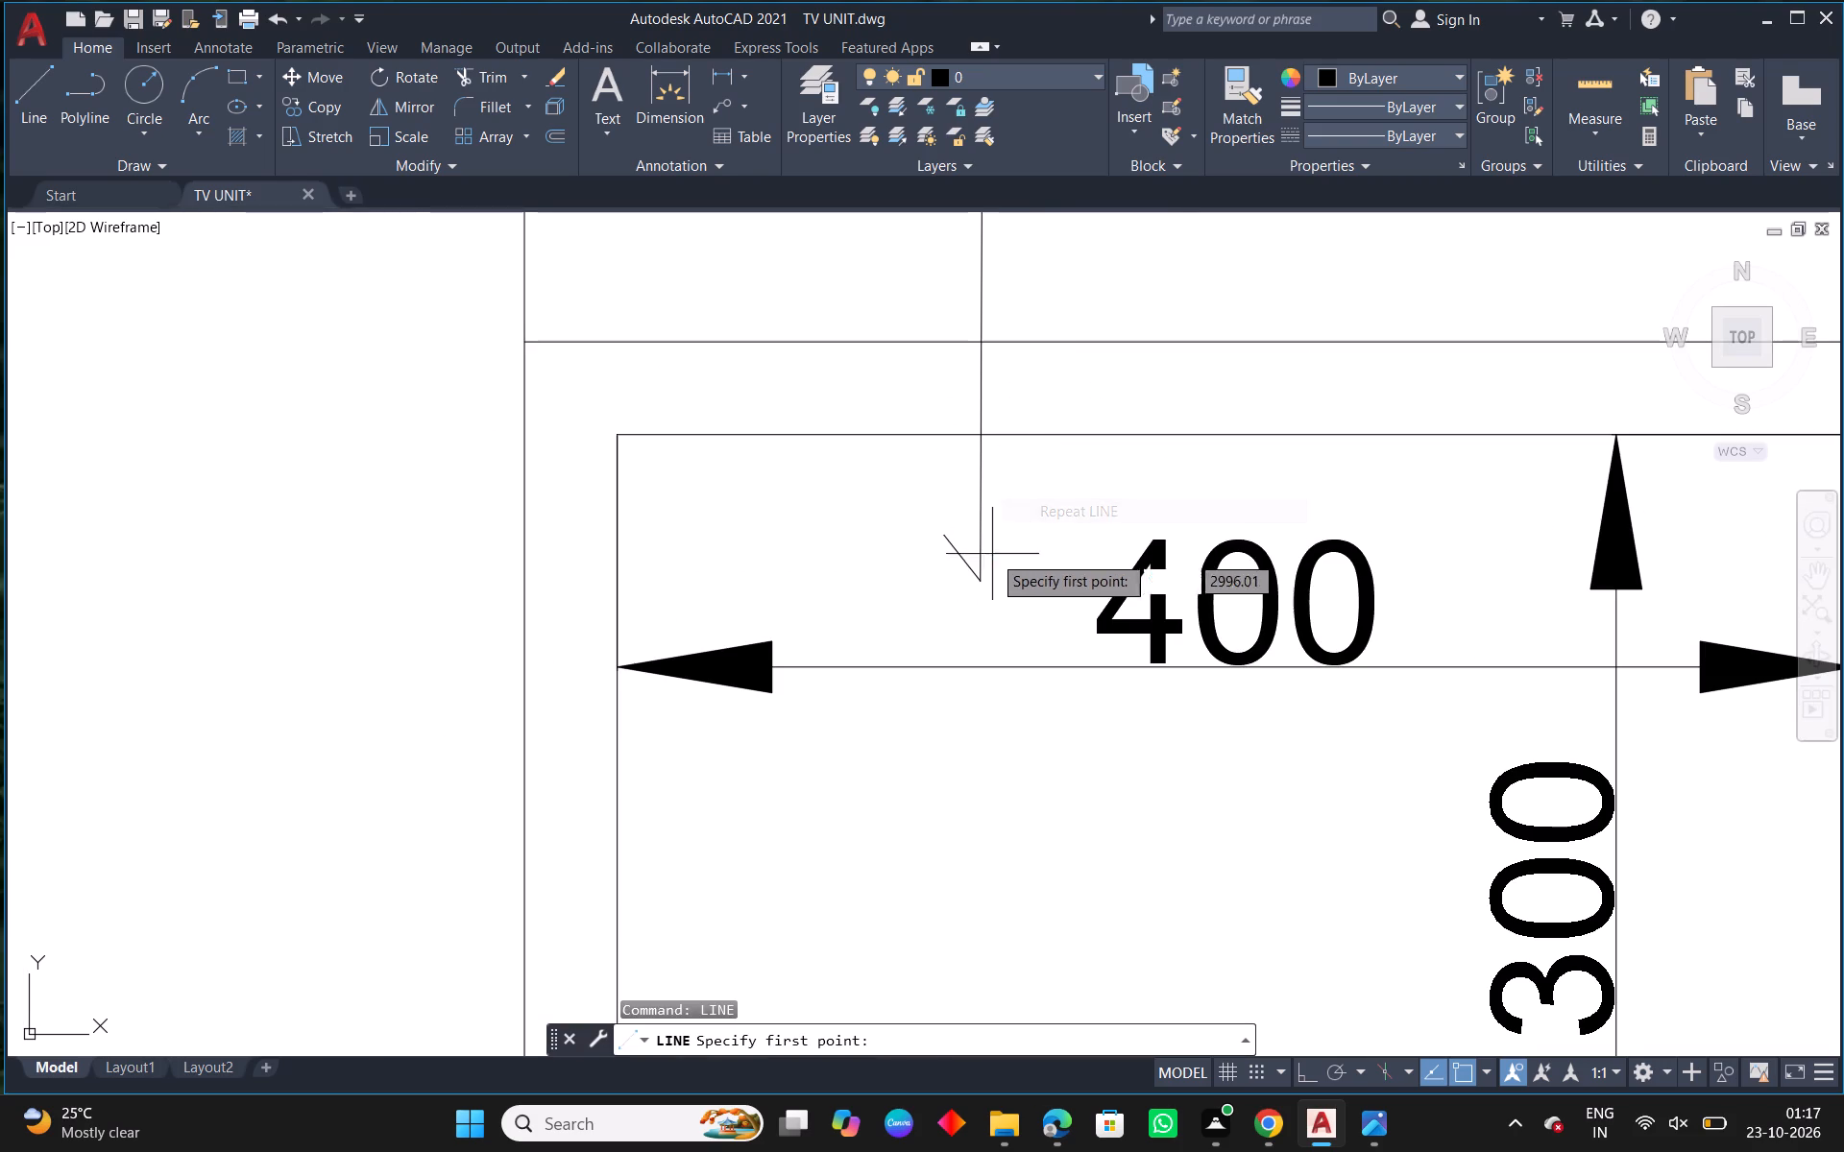
click(983, 576)
click(1004, 536)
key(Escape)
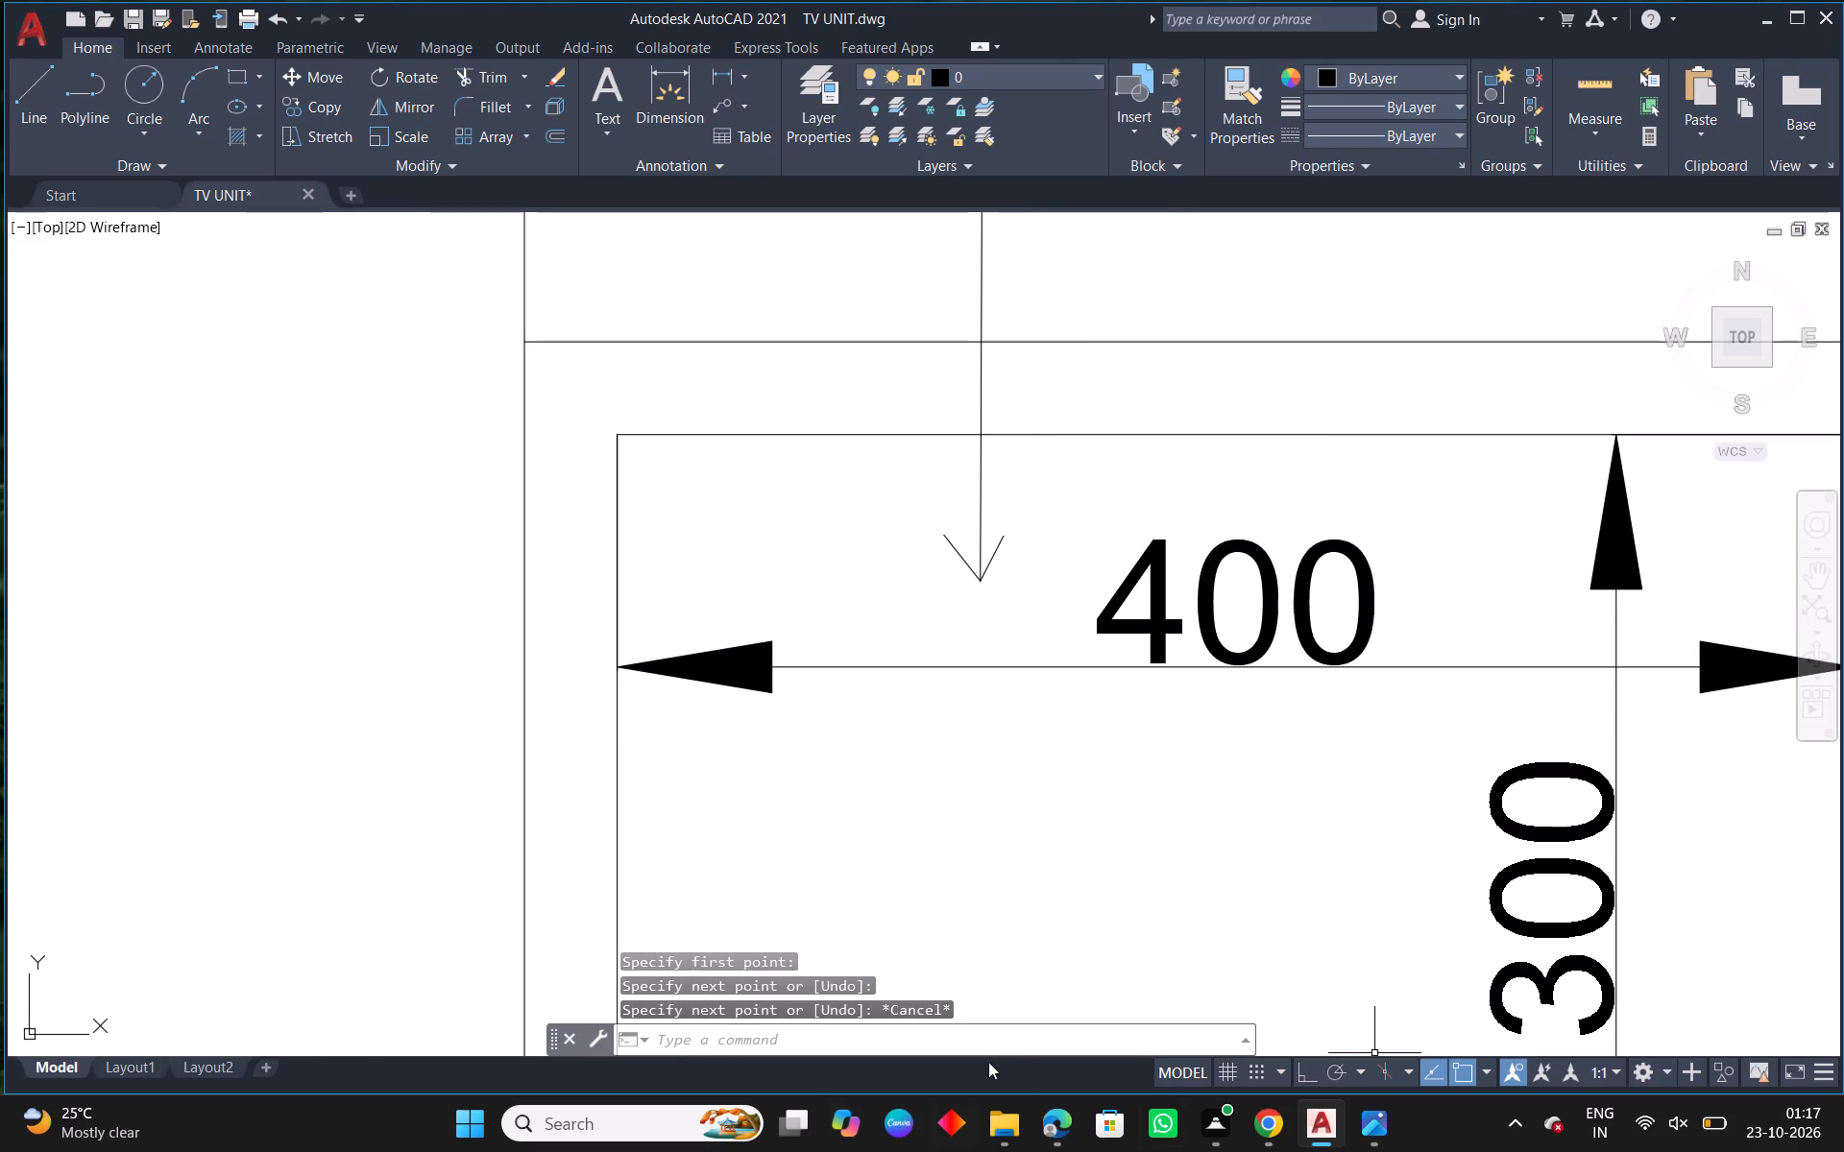
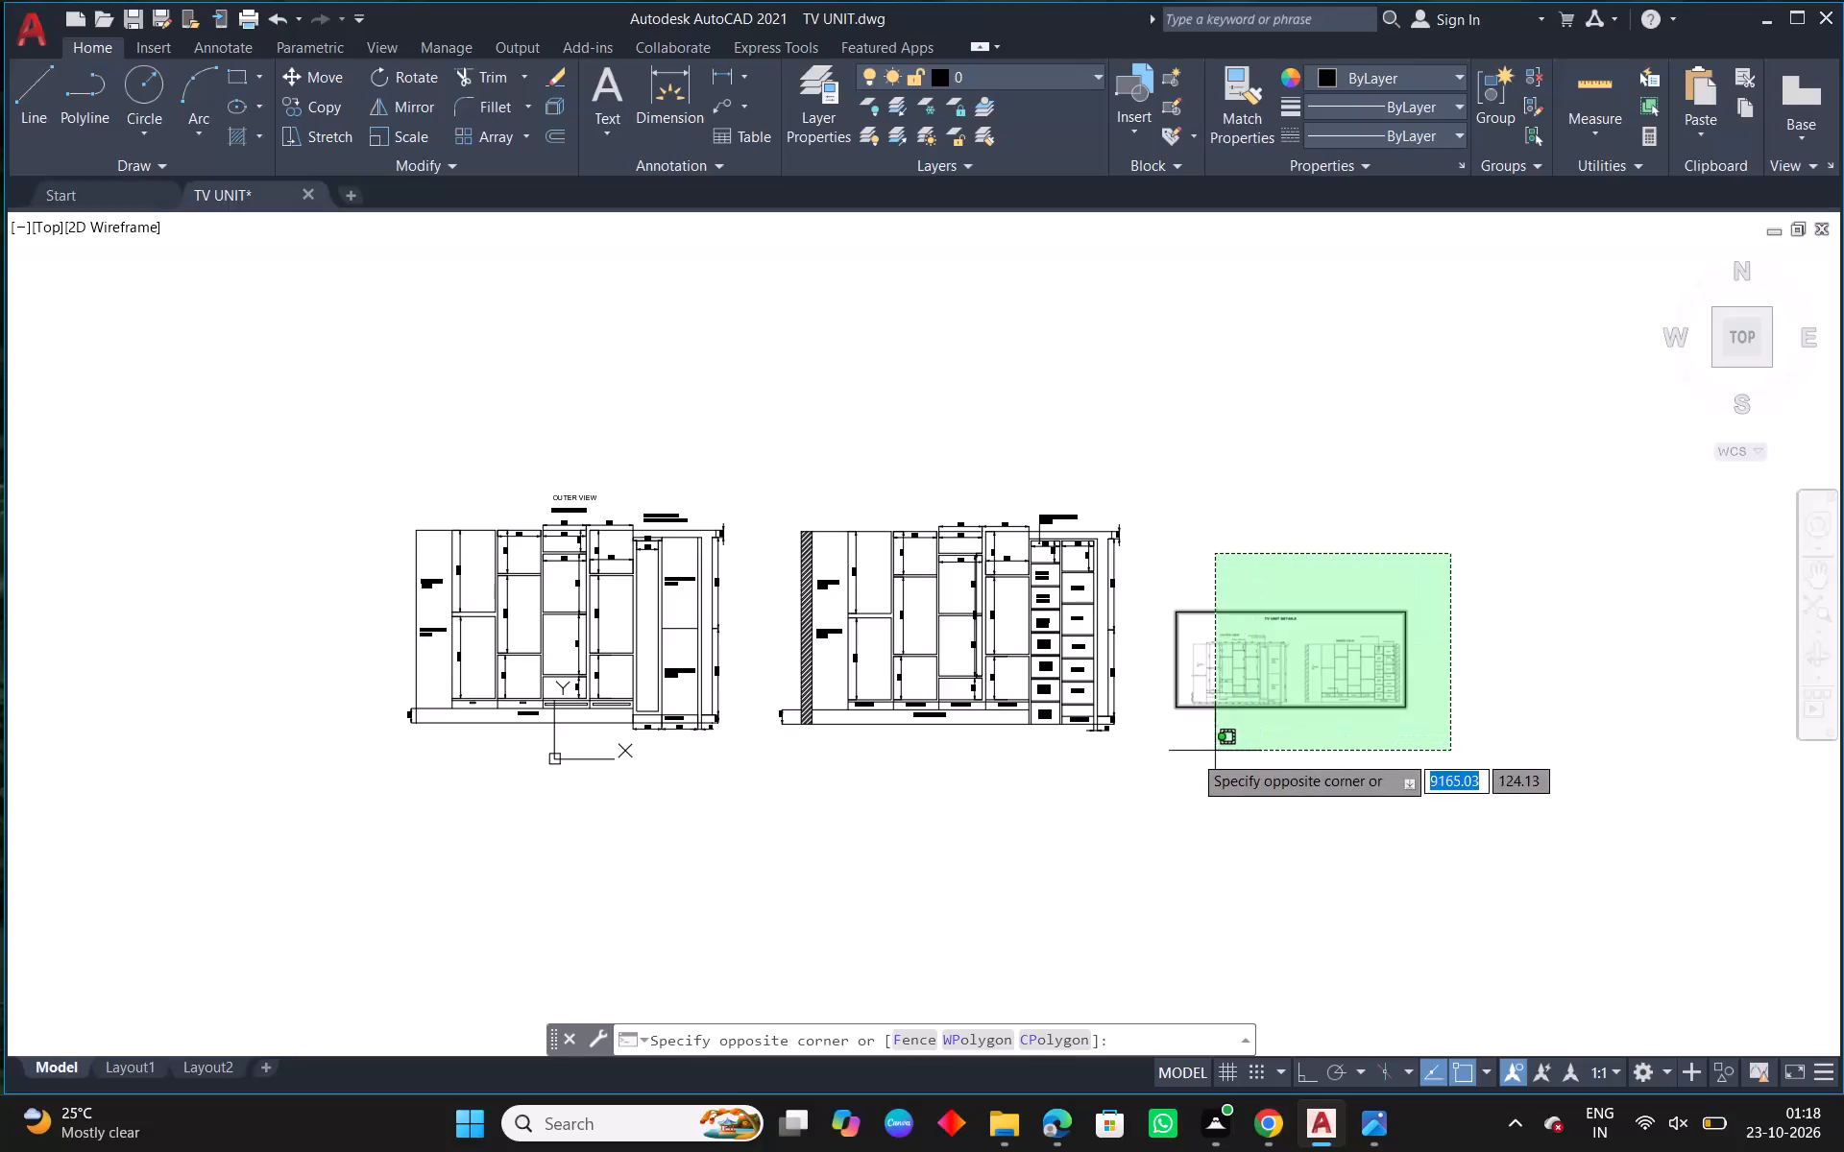
Delete the attached reference sheet image beside the two elevations.
click(1178, 755)
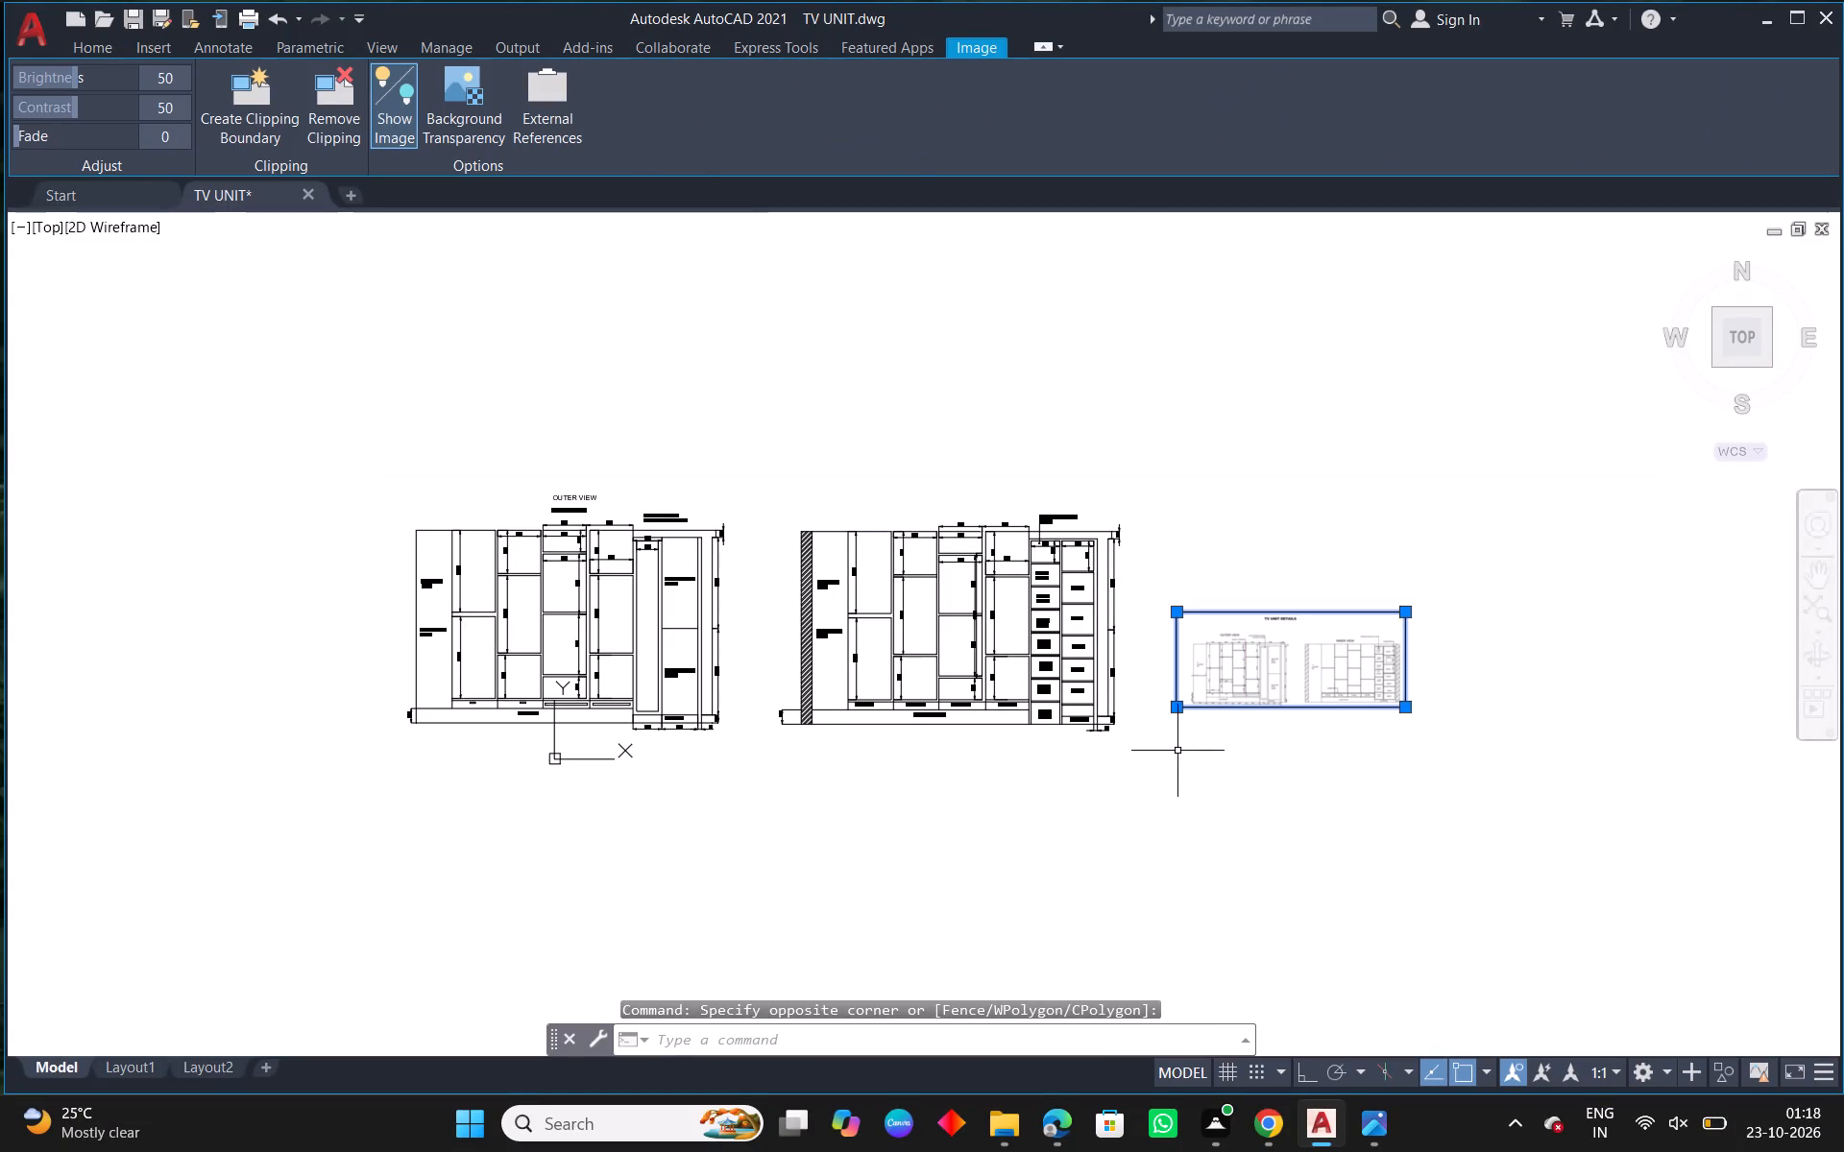
key(Delete)
Copy the OUTER VIEW title to the empty space above and between the two elevations.
scroll(970, 716, up, 2)
scroll(1044, 729, down, 1)
middle_drag(923, 747, 1075, 747)
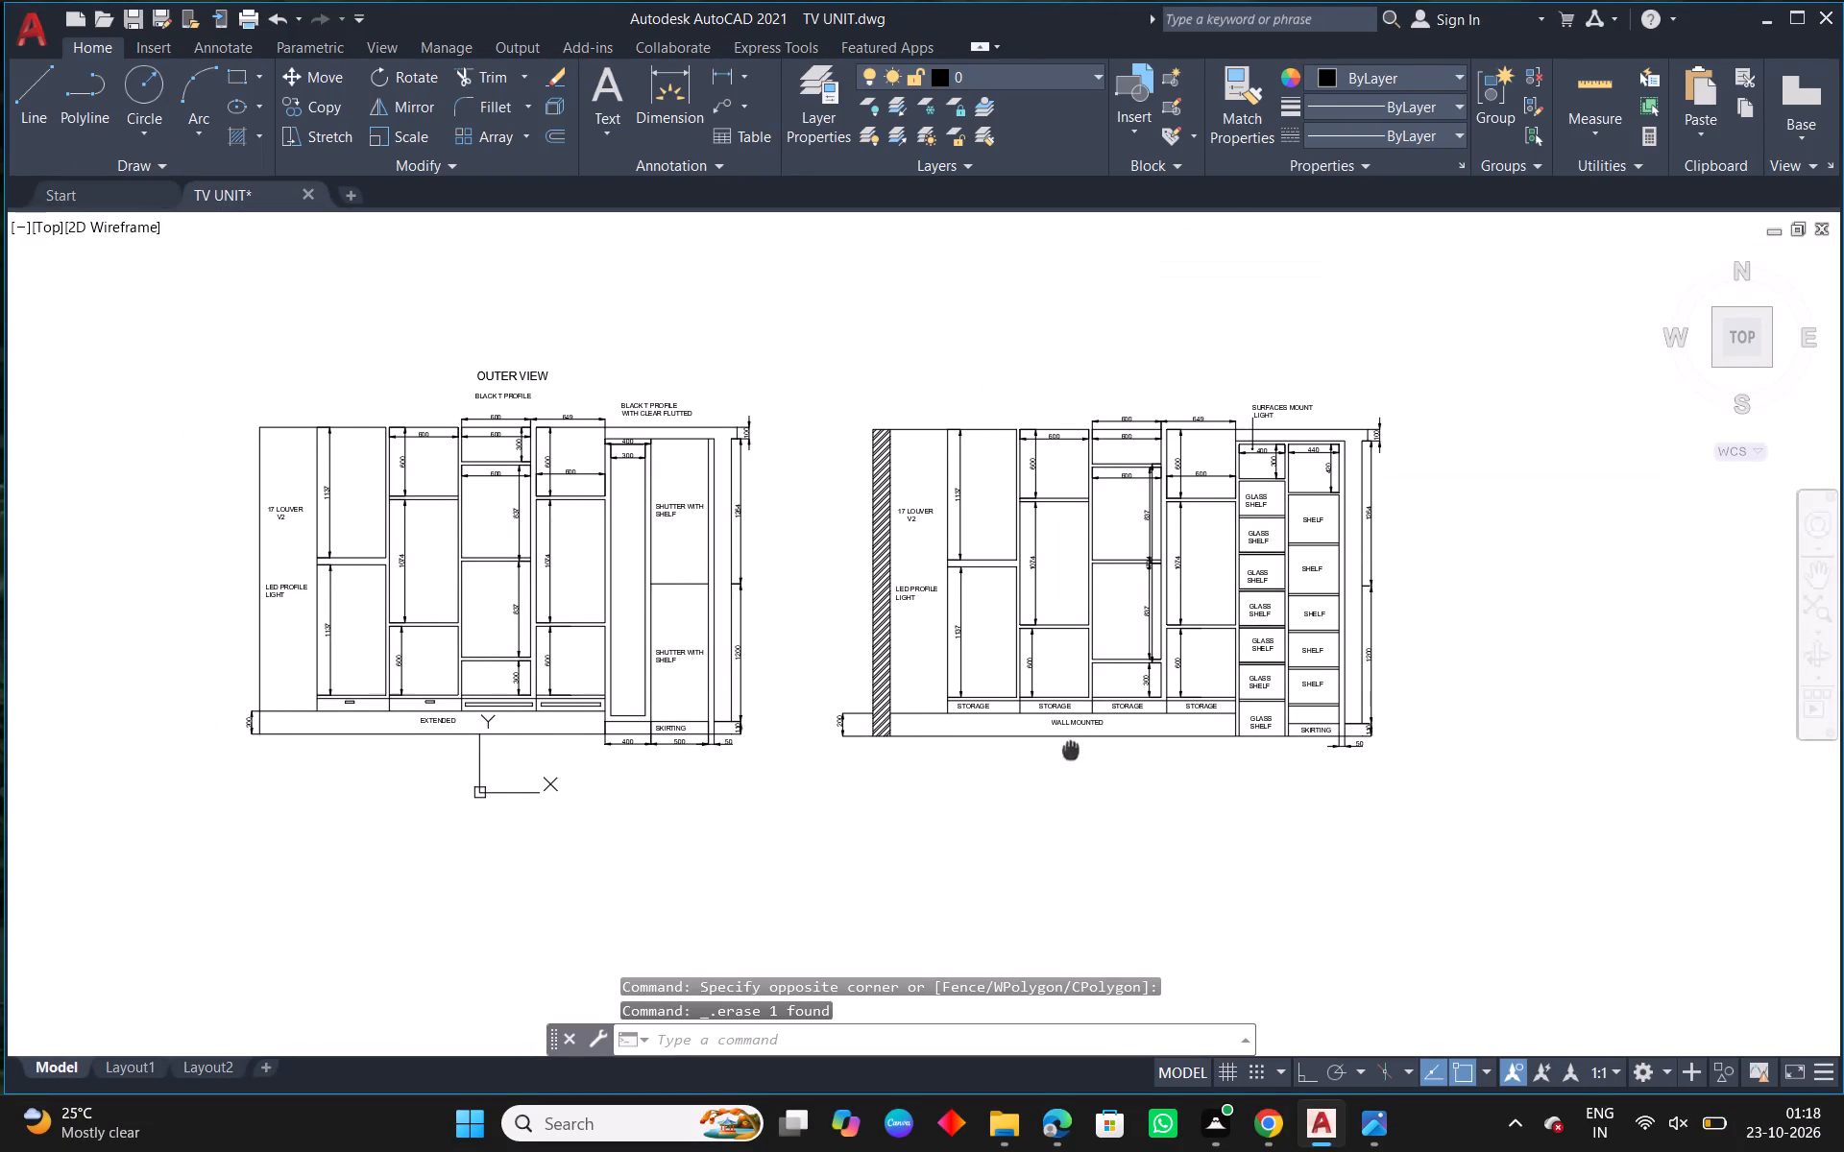
middle_drag(1075, 747, 1078, 747)
middle_drag(679, 522, 849, 738)
scroll(696, 585, up, 1)
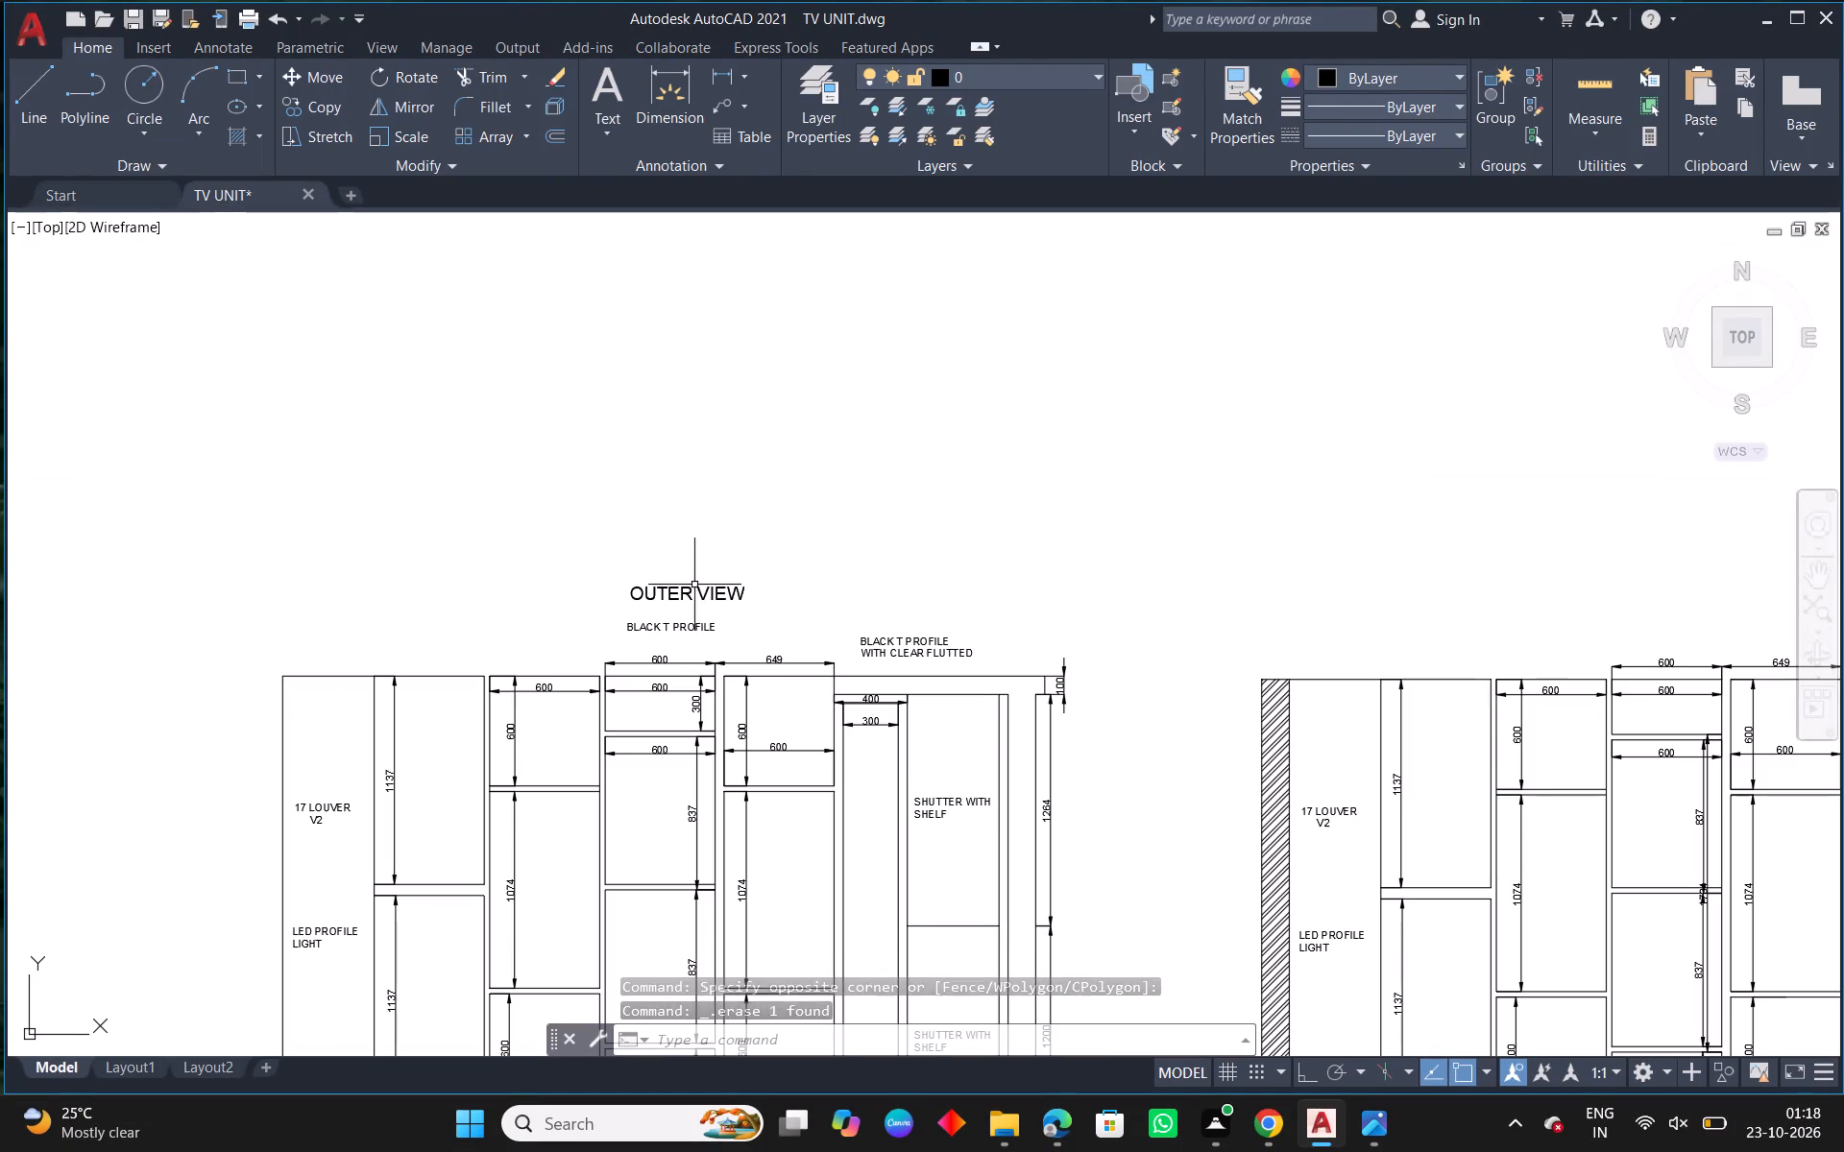
click(694, 585)
text(CO)
key(space)
drag(694, 585, 710, 585)
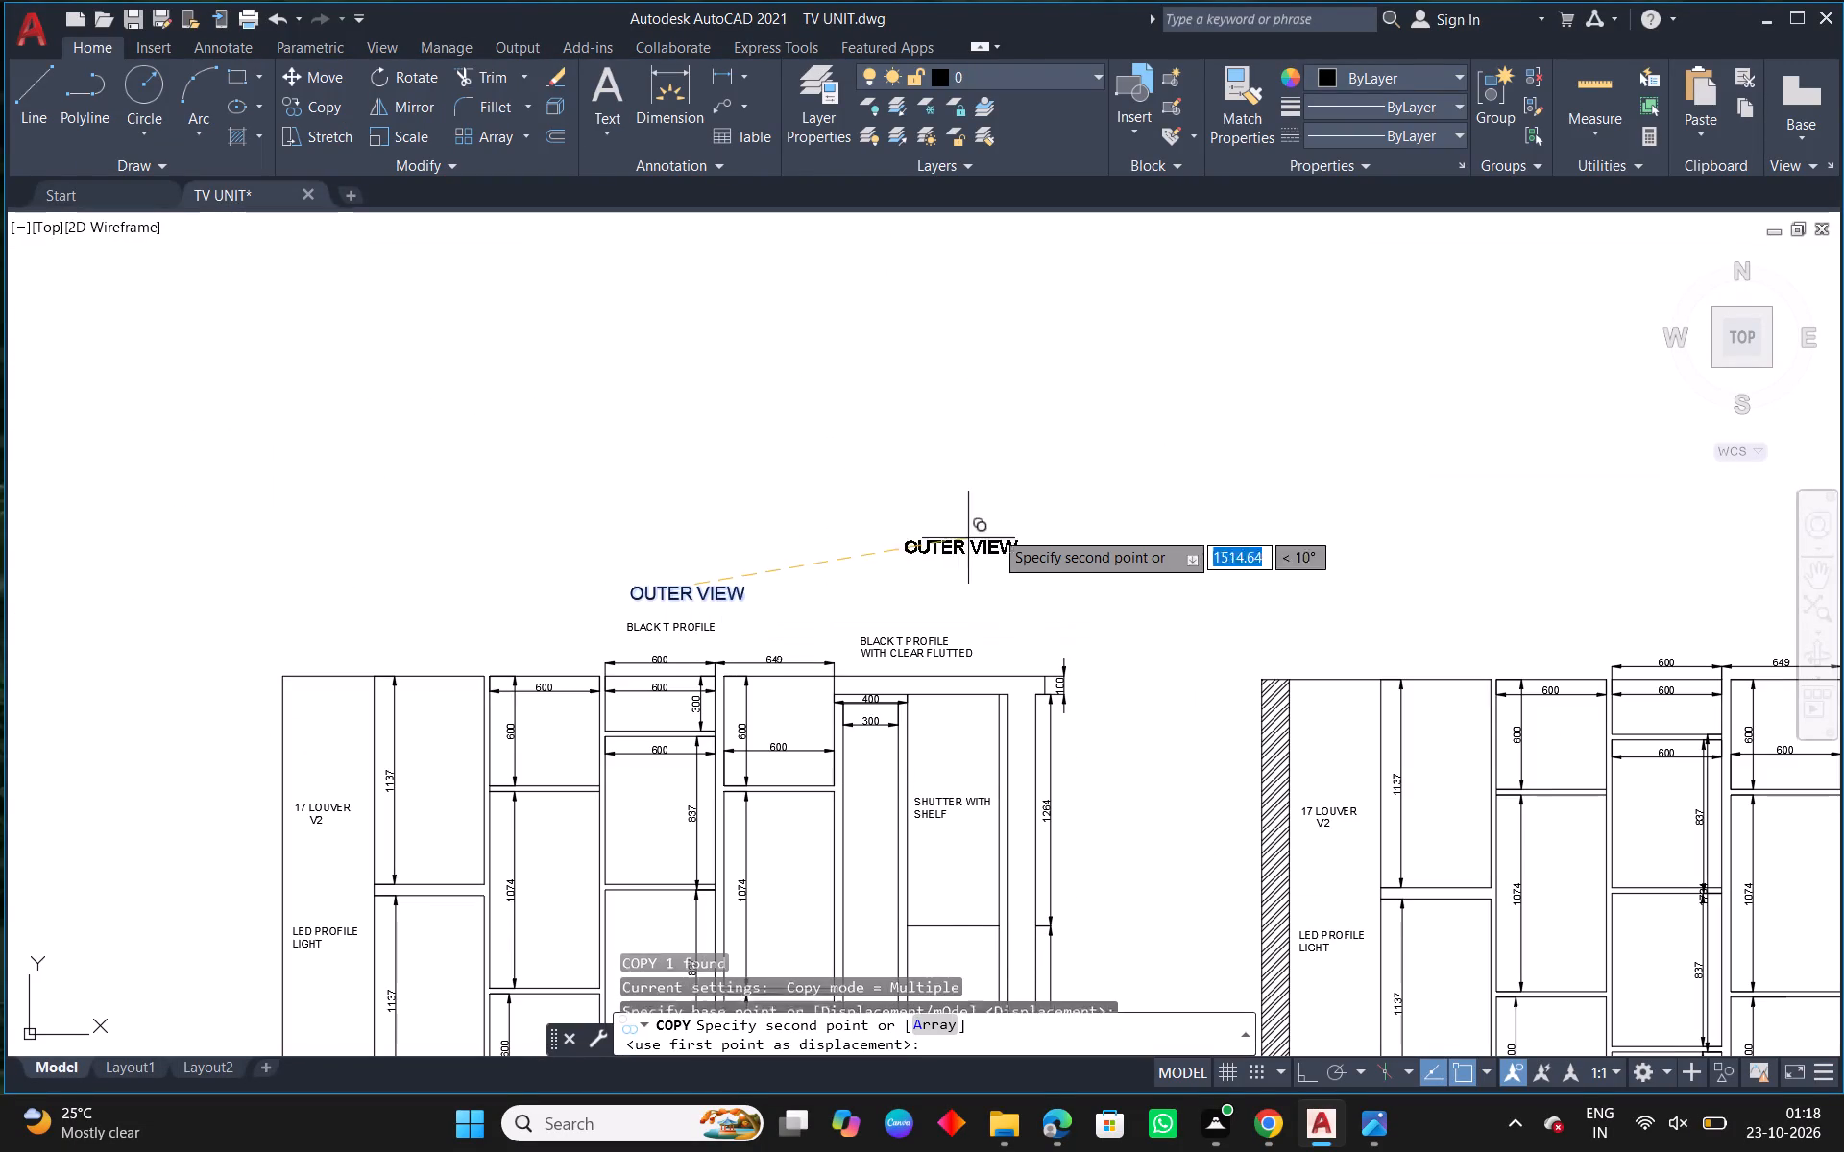
click(1089, 533)
key(Escape)
Replace the copied title's text with TV UNIT.
text(ED)
key(space)
click(1085, 539)
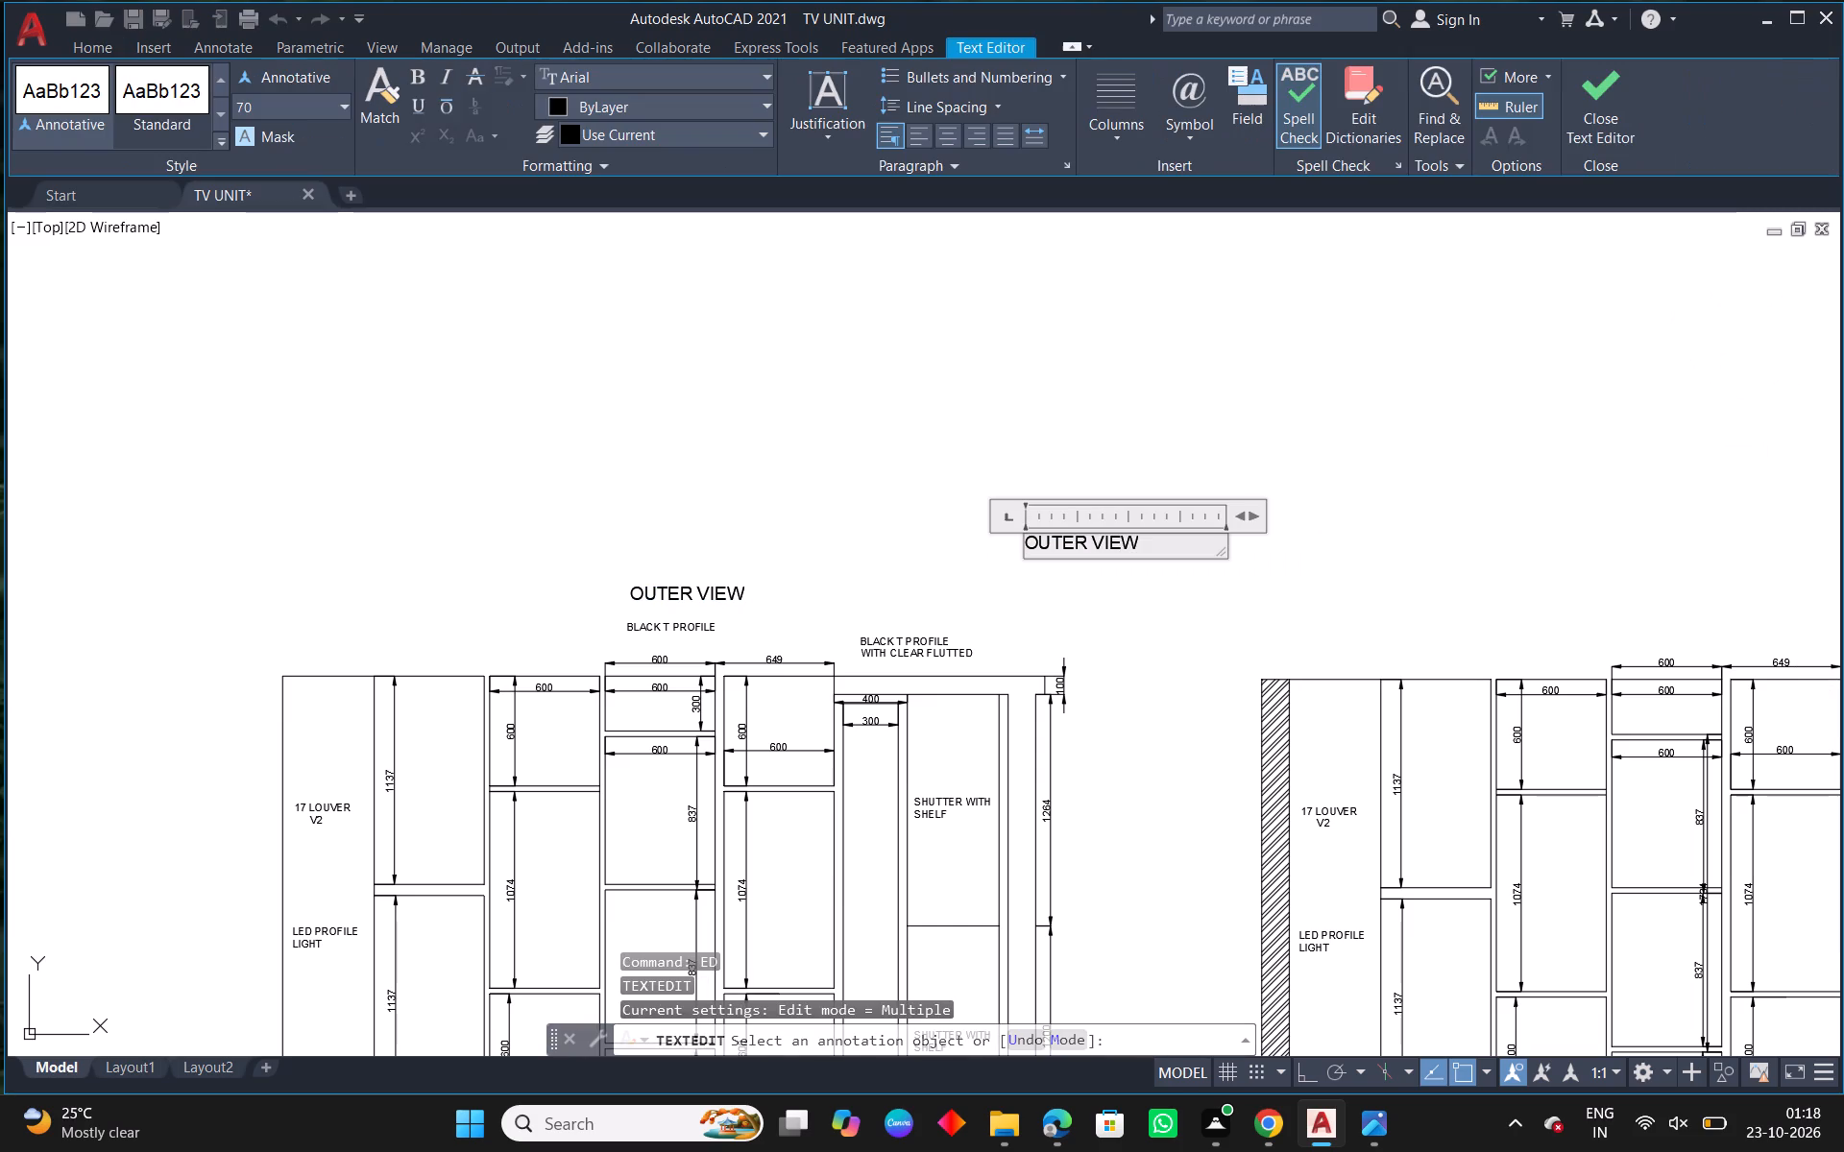
key(Right)
key(Right)
key(Right)
key(Right)
key(Right)
key(Right)
key(Right)
key(Right)
key(Right)
key(Right)
key(Right)
key(Right)
key(Right)
key(Right)
key(Right)
key(Right)
key(Right)
key(Right)
key(Right)
key(BackSpace)
key(BackSpace)
key(BackSpace)
key(BackSpace)
key(BackSpace)
key(BackSpace)
key(BackSpace)
key(BackSpace)
key(BackSpace)
key(BackSpace)
key(BackSpace)
key(BackSpace)
key(BackSpace)
key(BackSpace)
key(BackSpace)
key(BackSpace)
key(BackSpace)
key(BackSpace)
key(BackSpace)
key(BackSpace)
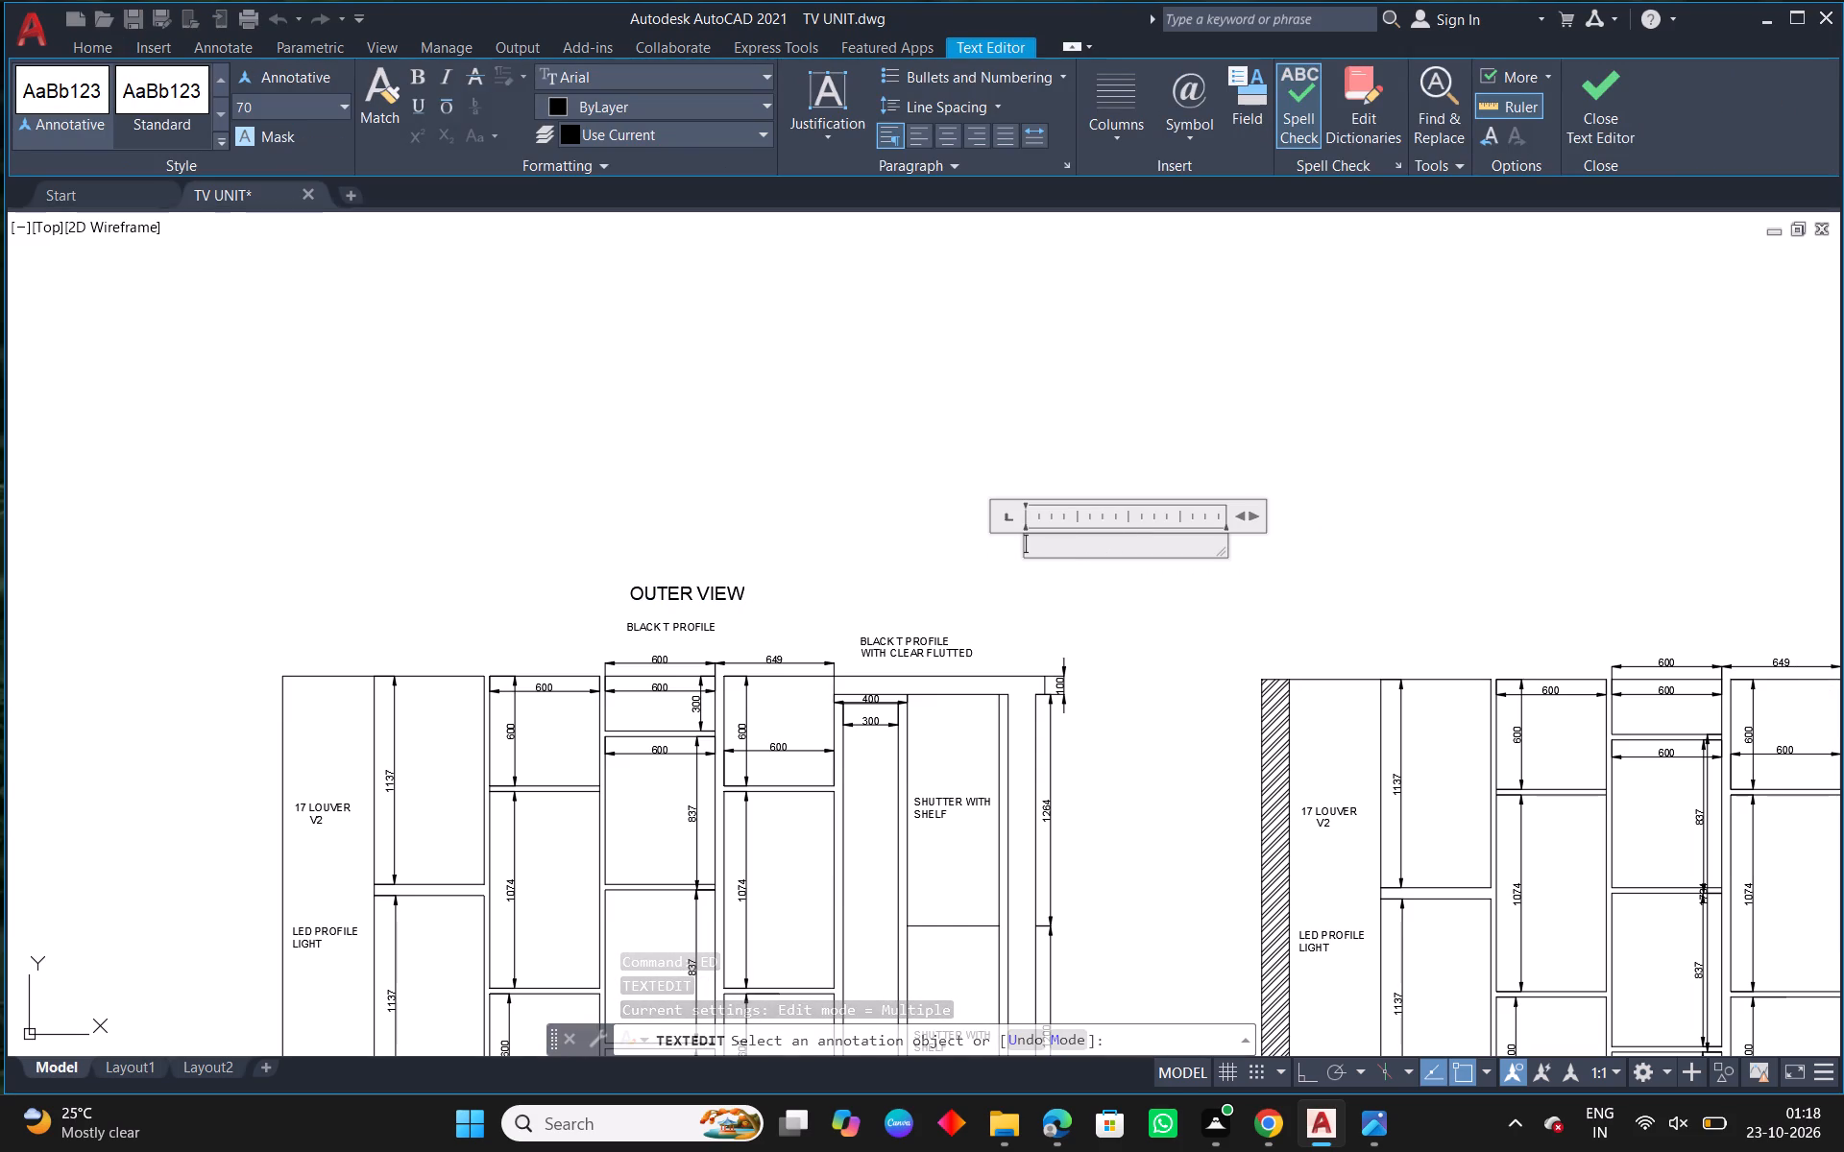
text(TV UNIT)
key(space)
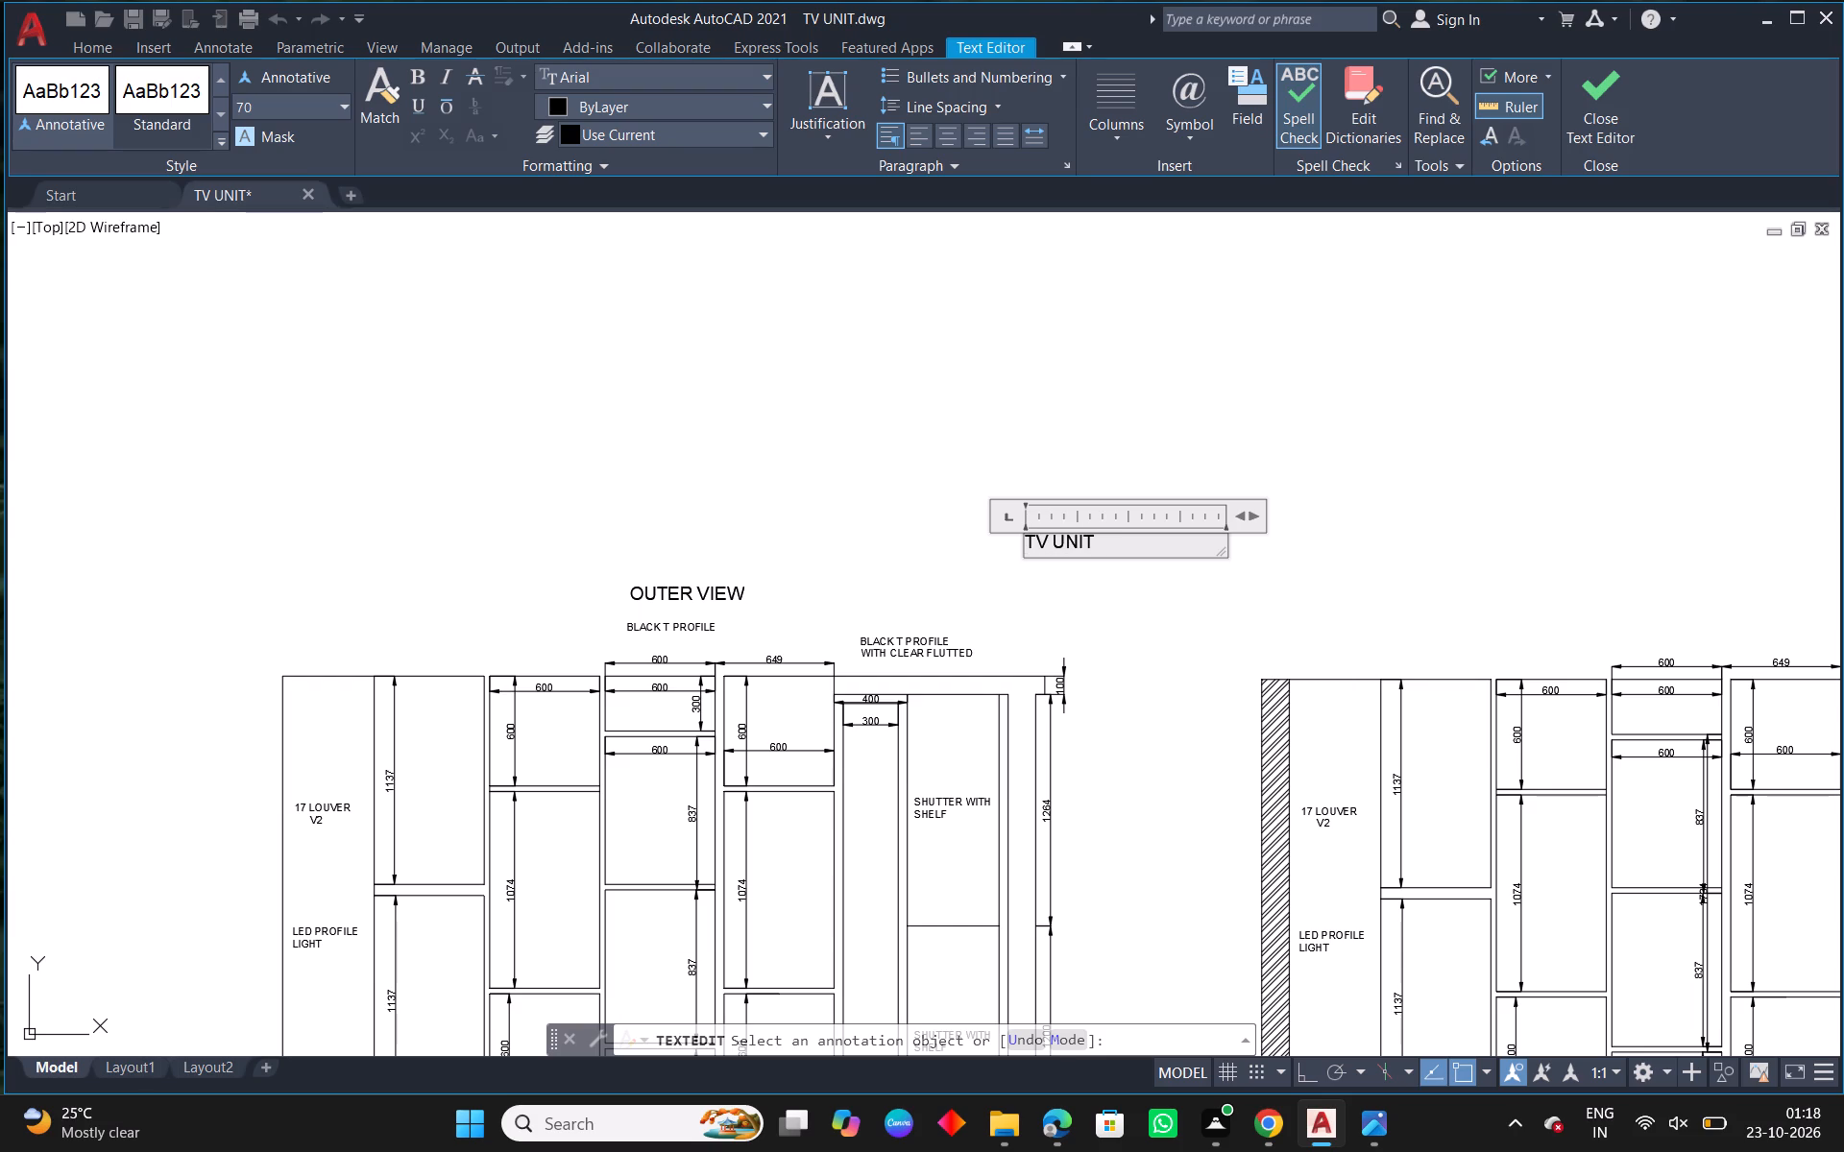
click(1104, 625)
key(Escape)
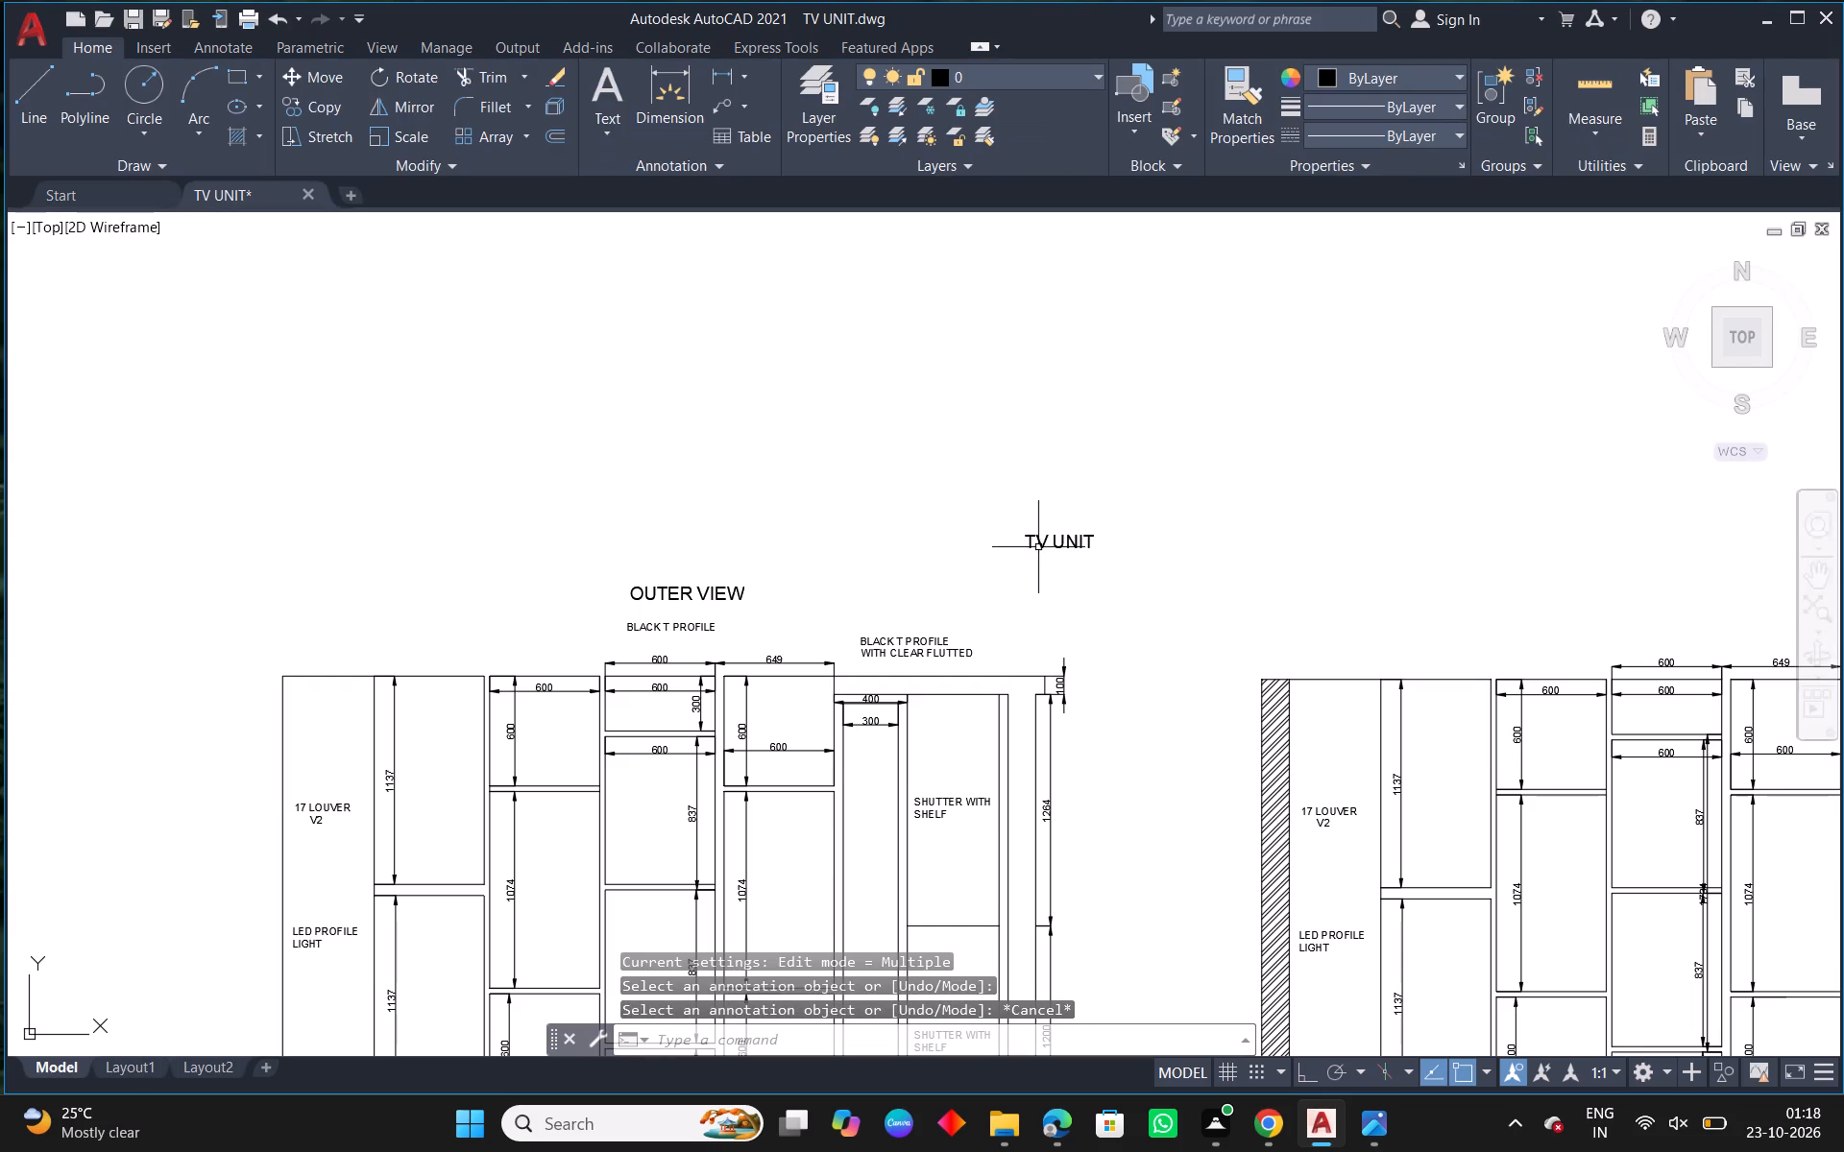
Scale up the TV UNIT title from its left end, making it clearly larger than the OUTER VIEW title.
click(1038, 547)
text(SC)
key(space)
click(1027, 546)
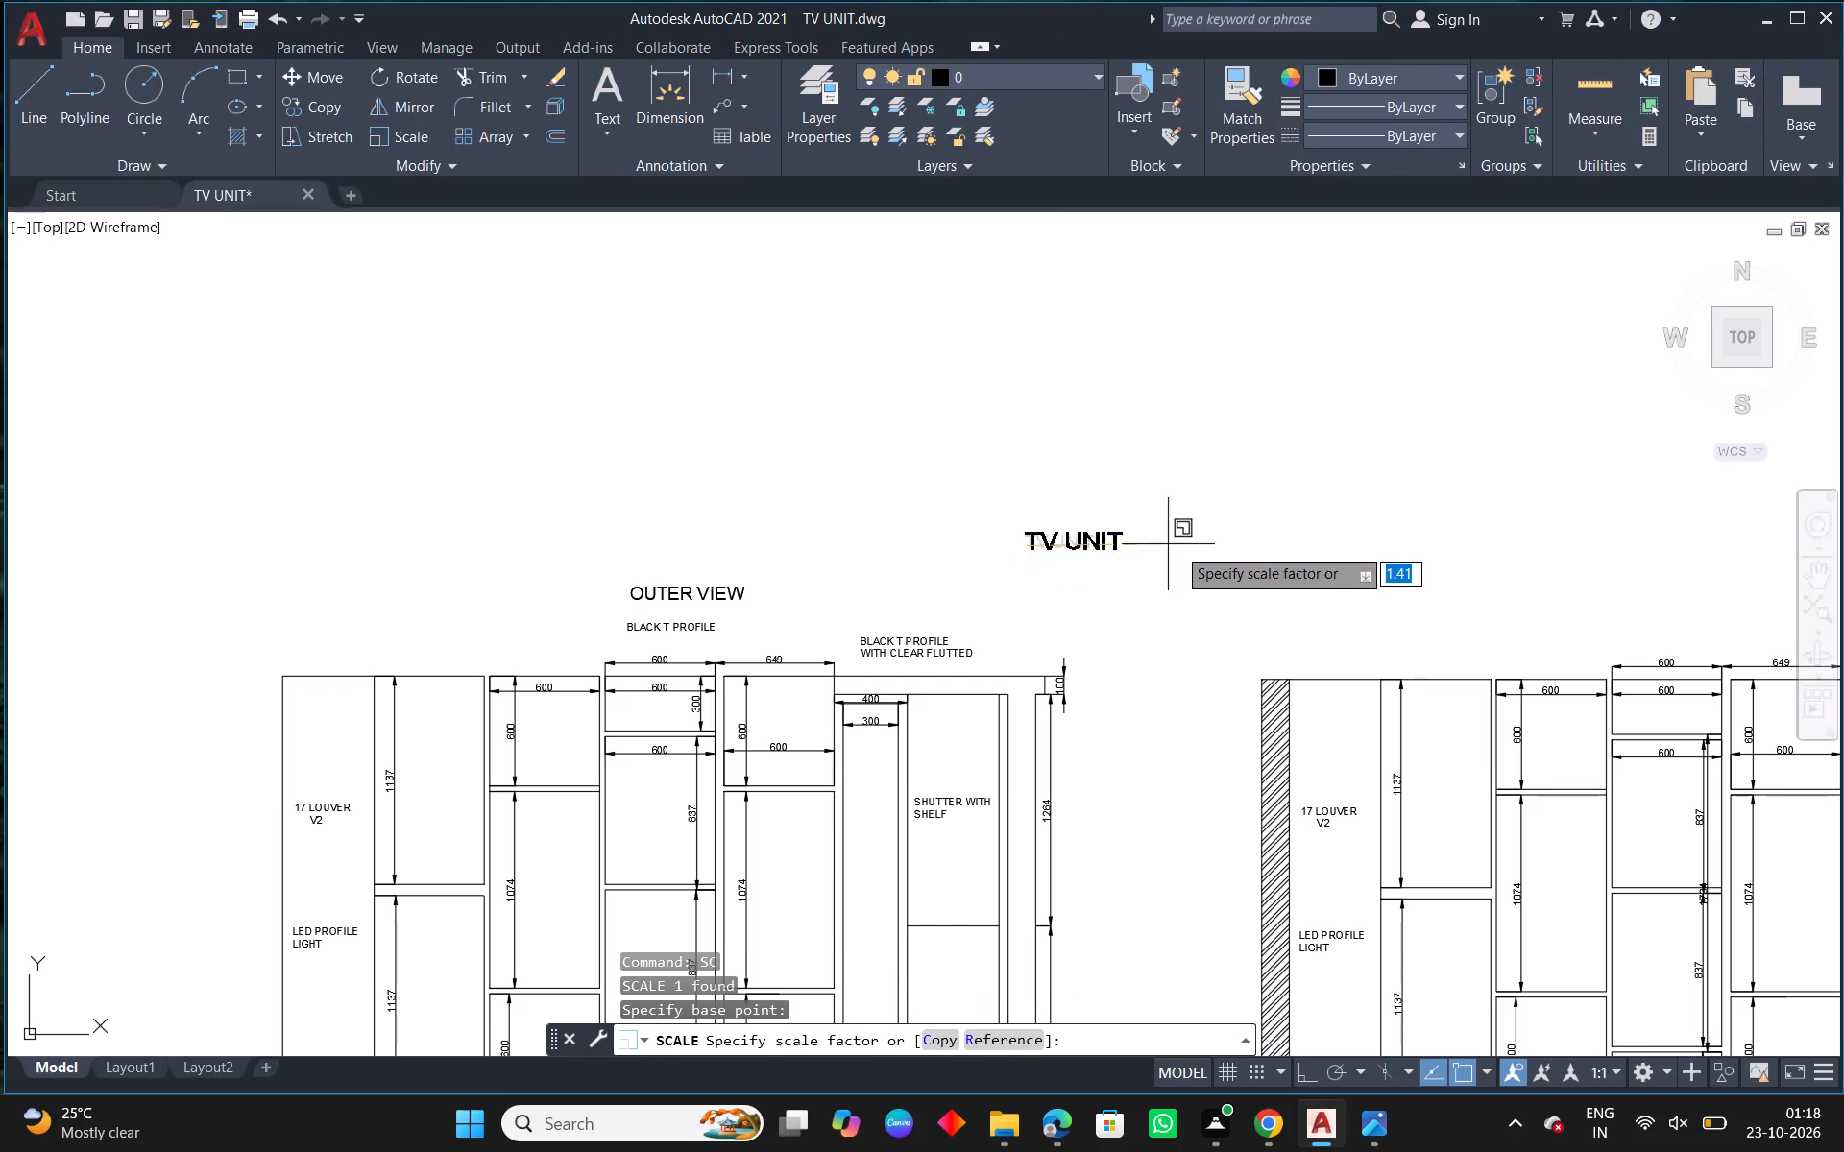
click(1376, 589)
key(Escape)
Save the TV UNIT drawing.
scroll(1038, 598, down, 3)
middle_click(1119, 692)
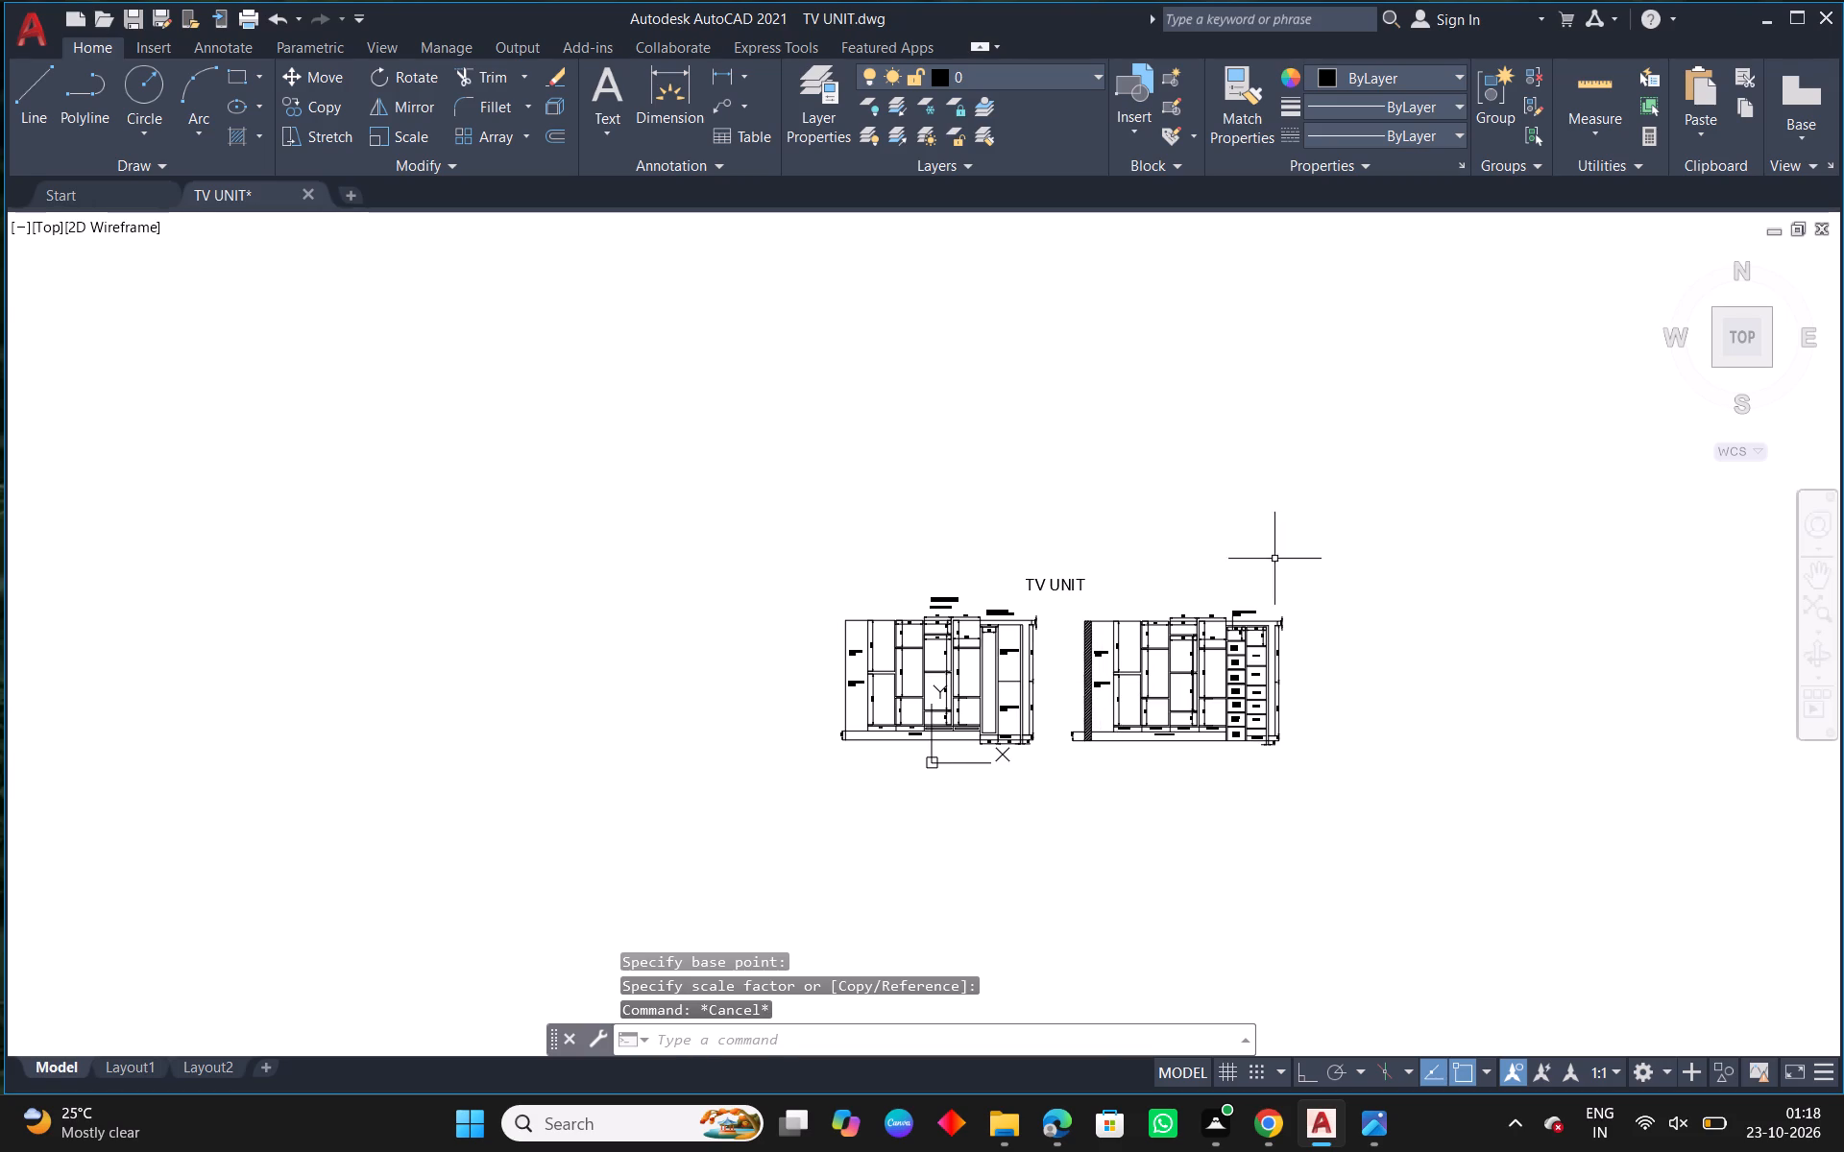
drag(1369, 486, 1309, 566)
click(801, 798)
key(ctrl+s)
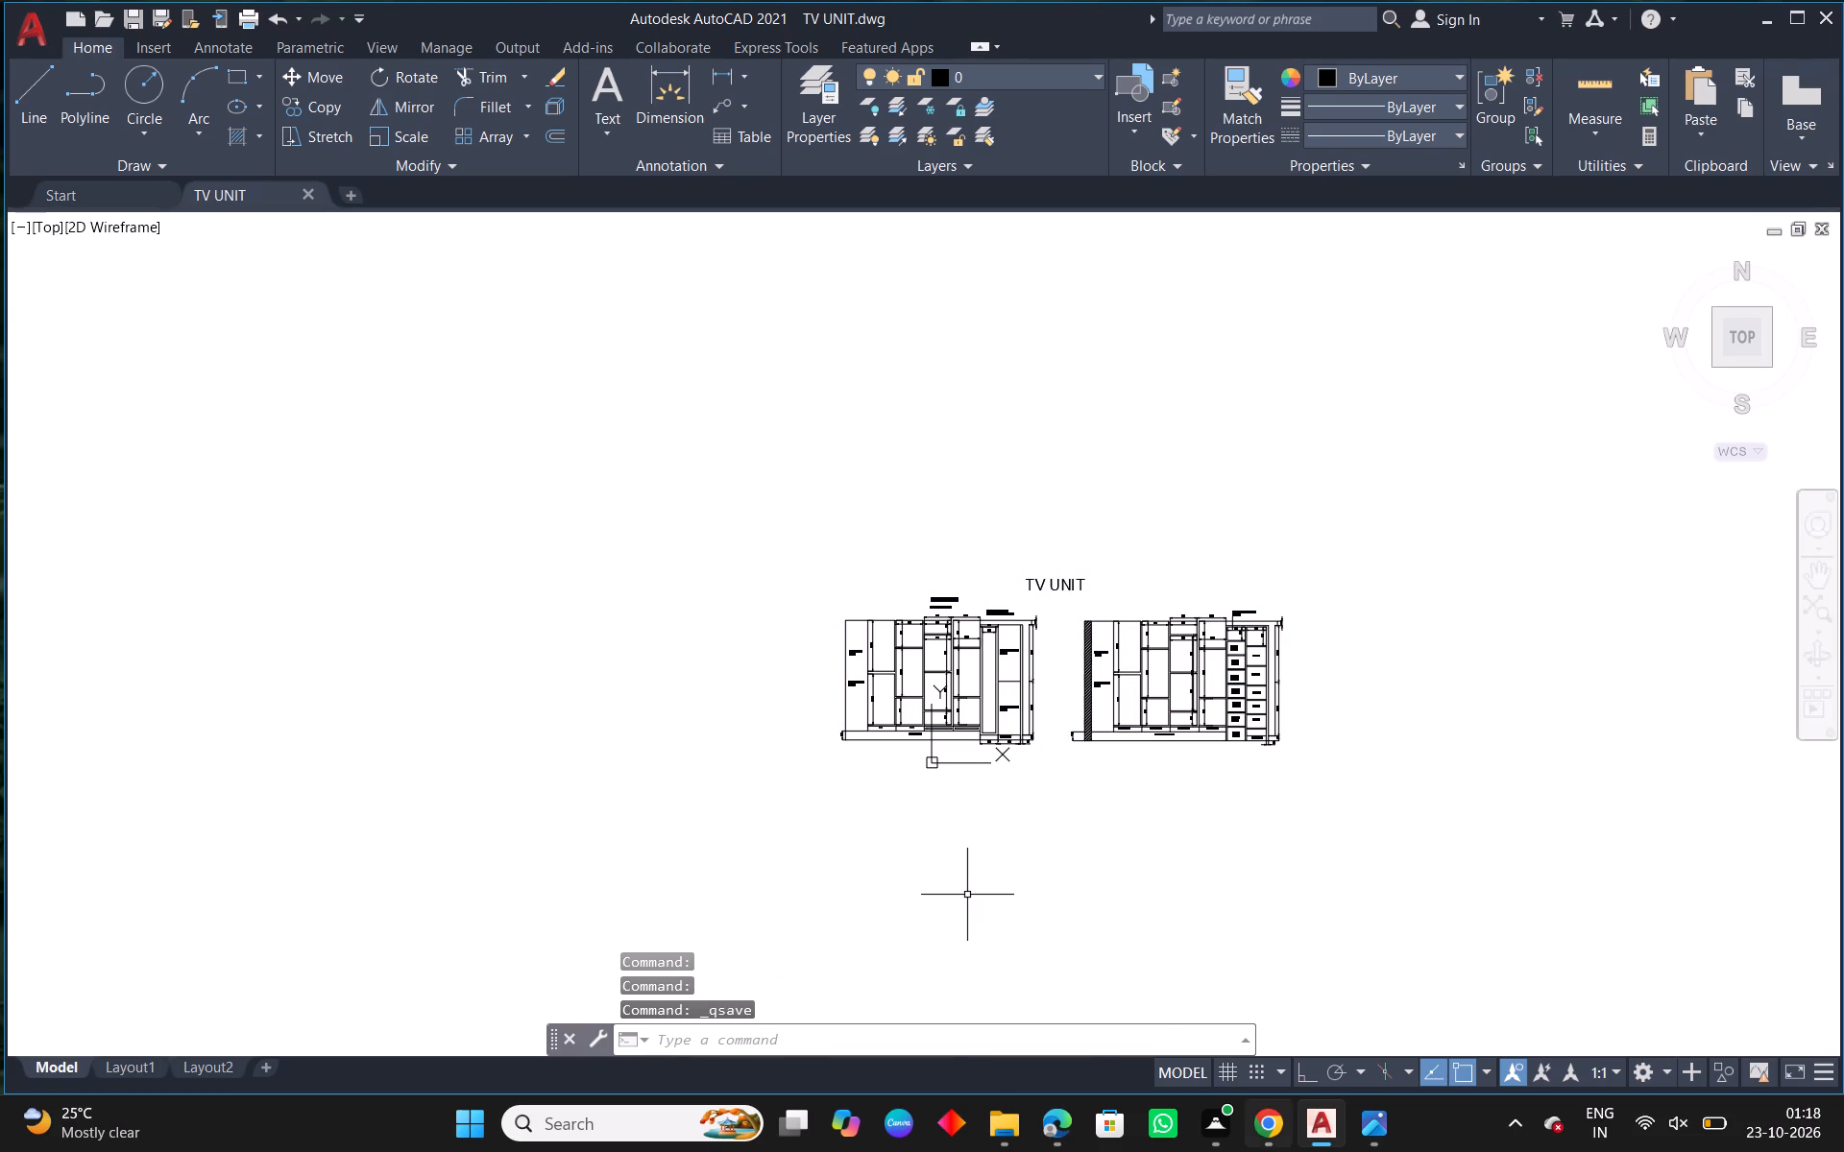